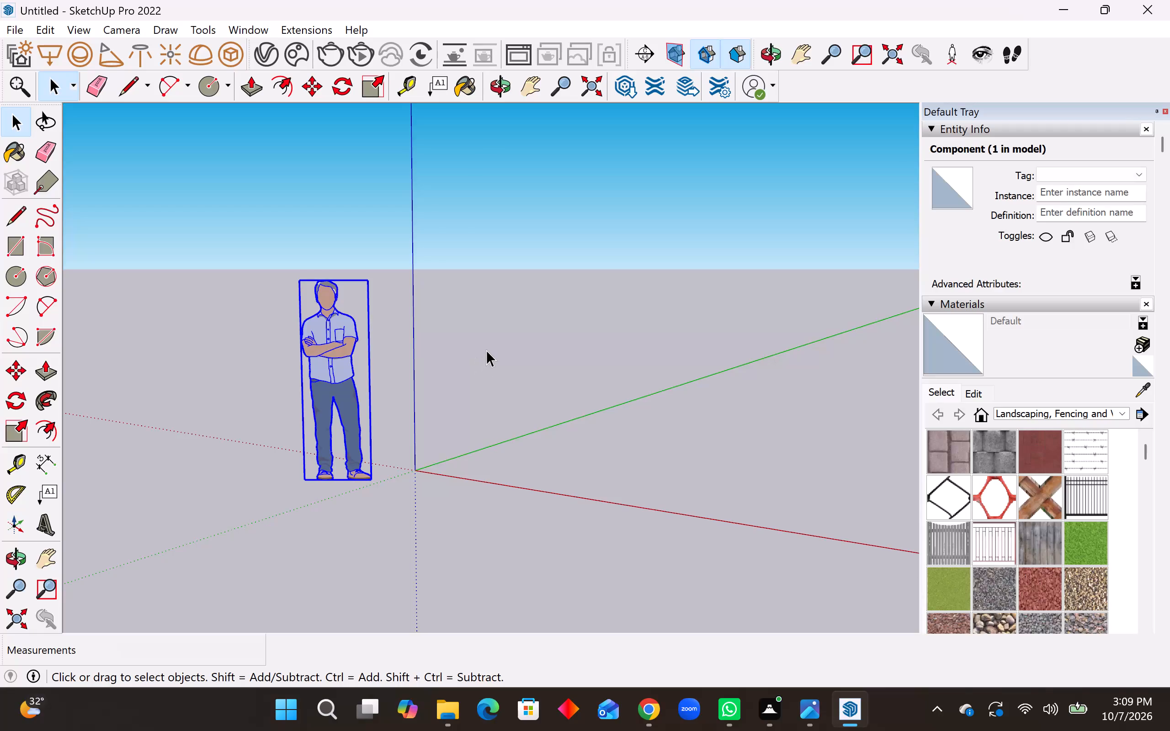
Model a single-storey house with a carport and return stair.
Delete the default standing person figure from the model.
{"action": "key", "text": "Delete"}
Draw a 35' by 65' rectangle on the ground plane, between the red and green axes.
{"action": "scroll", "coordinate": [32, 351], "scroll_direction": "down", "scroll_amount": 6}
{"action": "scroll", "coordinate": [205, 635], "scroll_direction": "down", "scroll_amount": 8}
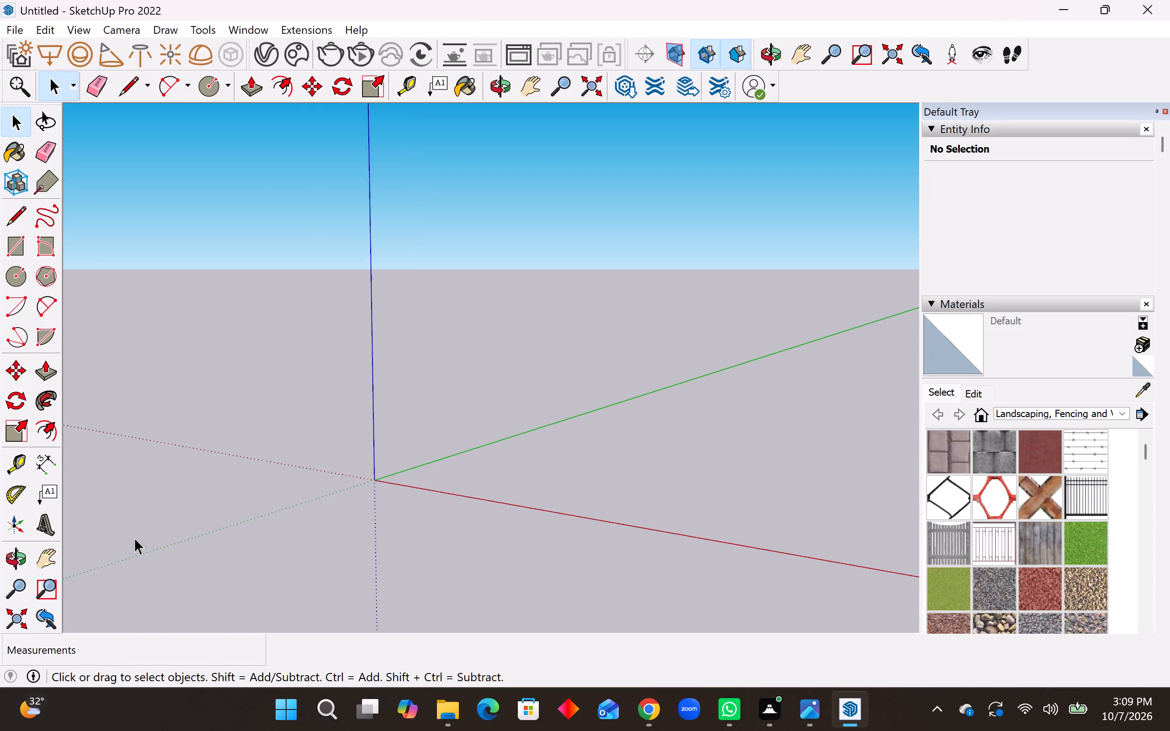
{"action": "scroll", "coordinate": [134, 538], "scroll_direction": "down", "scroll_amount": 20}
{"action": "scroll", "coordinate": [134, 538], "scroll_direction": "down", "scroll_amount": 18}
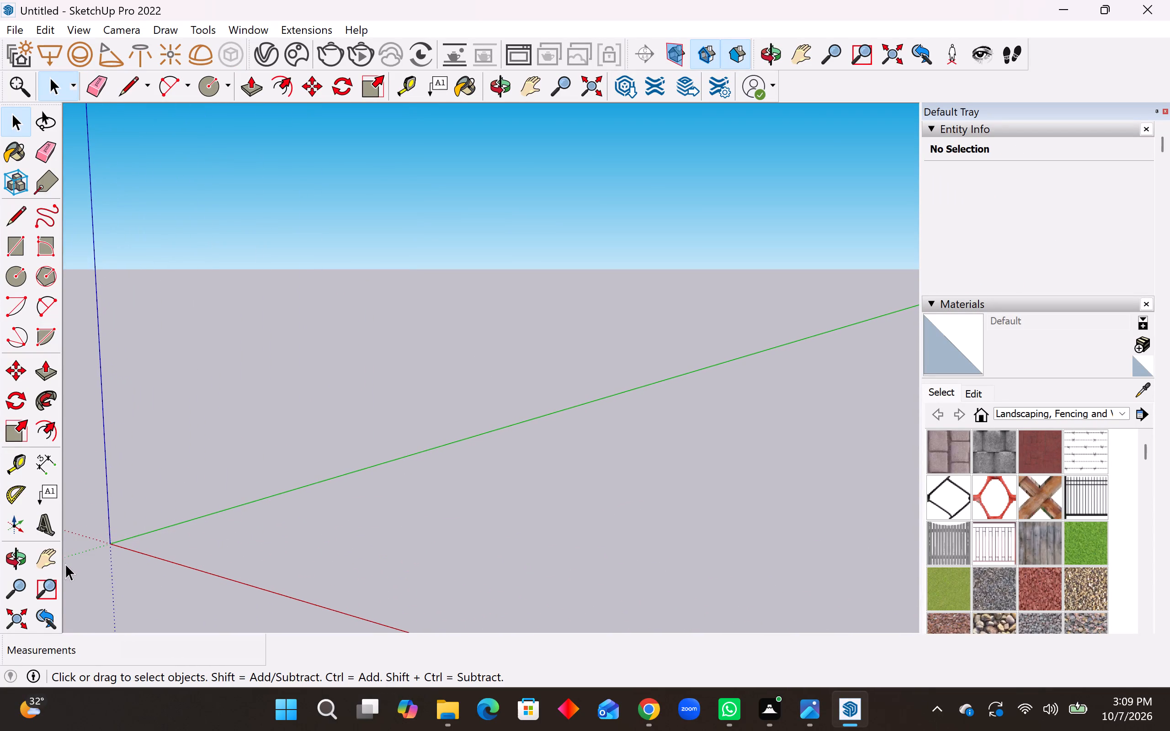
{"action": "scroll", "coordinate": [65, 564], "scroll_direction": "down", "scroll_amount": 13}
{"action": "middle_click_drag", "start_coordinate": [497, 475], "coordinate": [695, 532]}
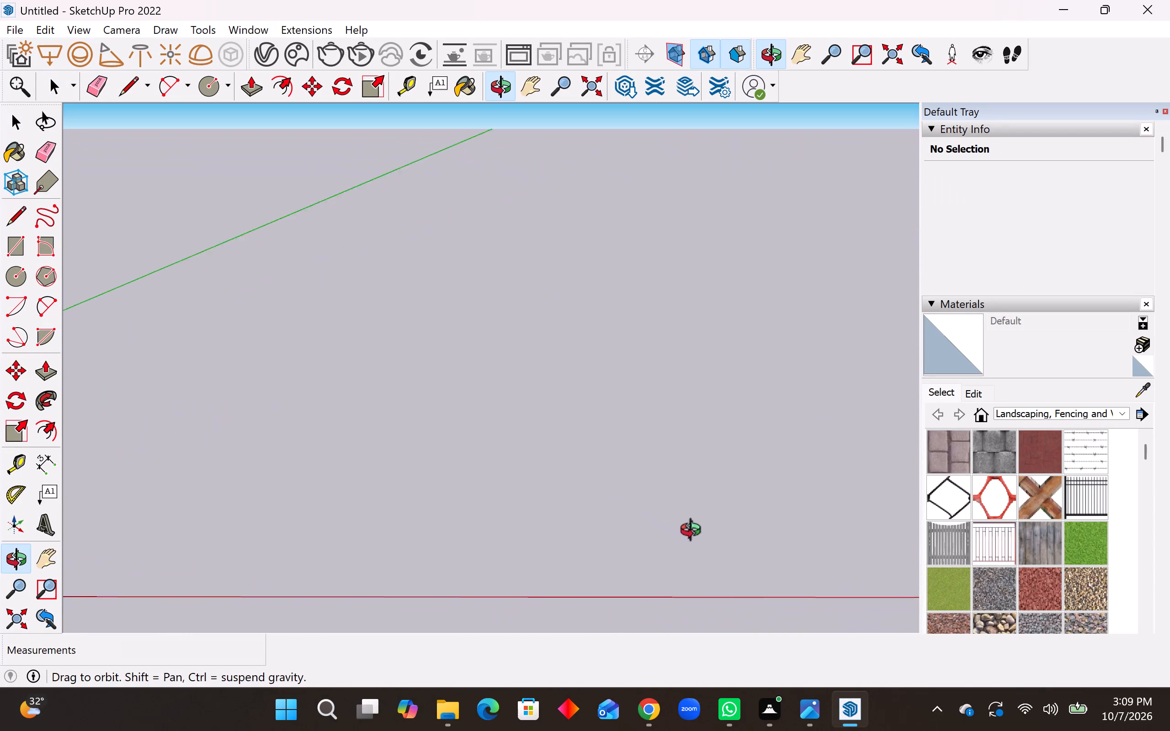
{"action": "middle_click_drag", "start_coordinate": [695, 532], "coordinate": [706, 540]}
{"action": "left_click", "coordinate": [18, 256]}
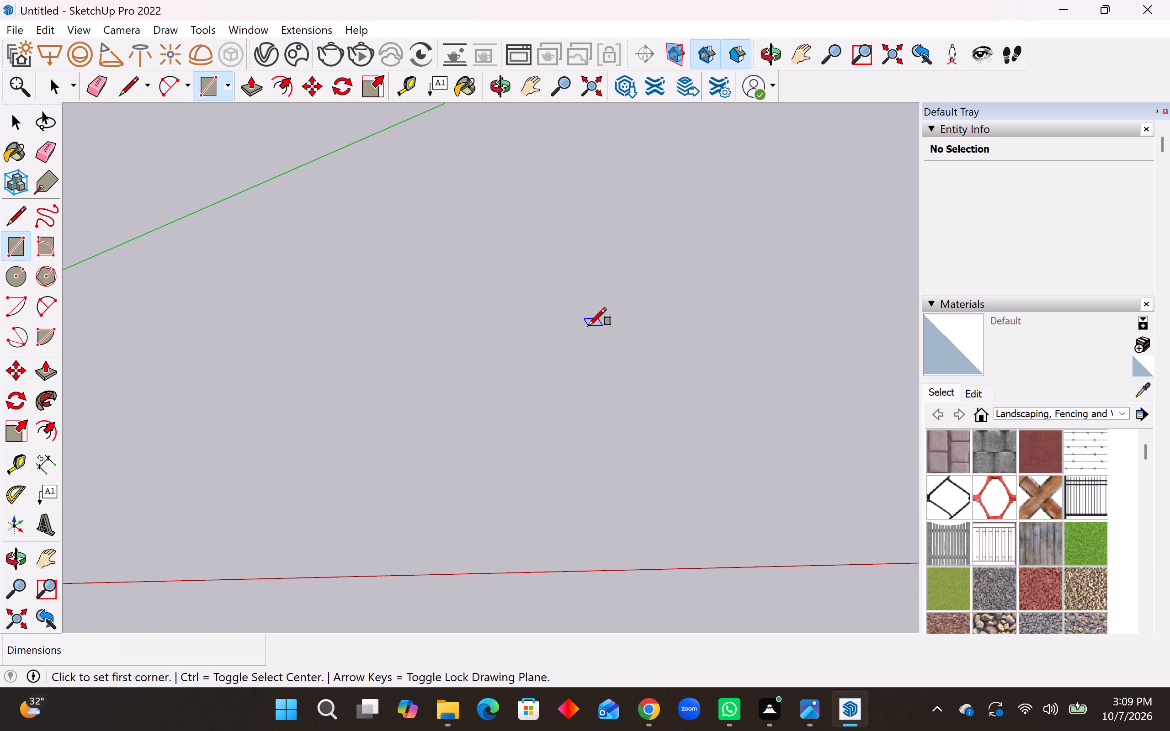
{"action": "left_click", "coordinate": [588, 326]}
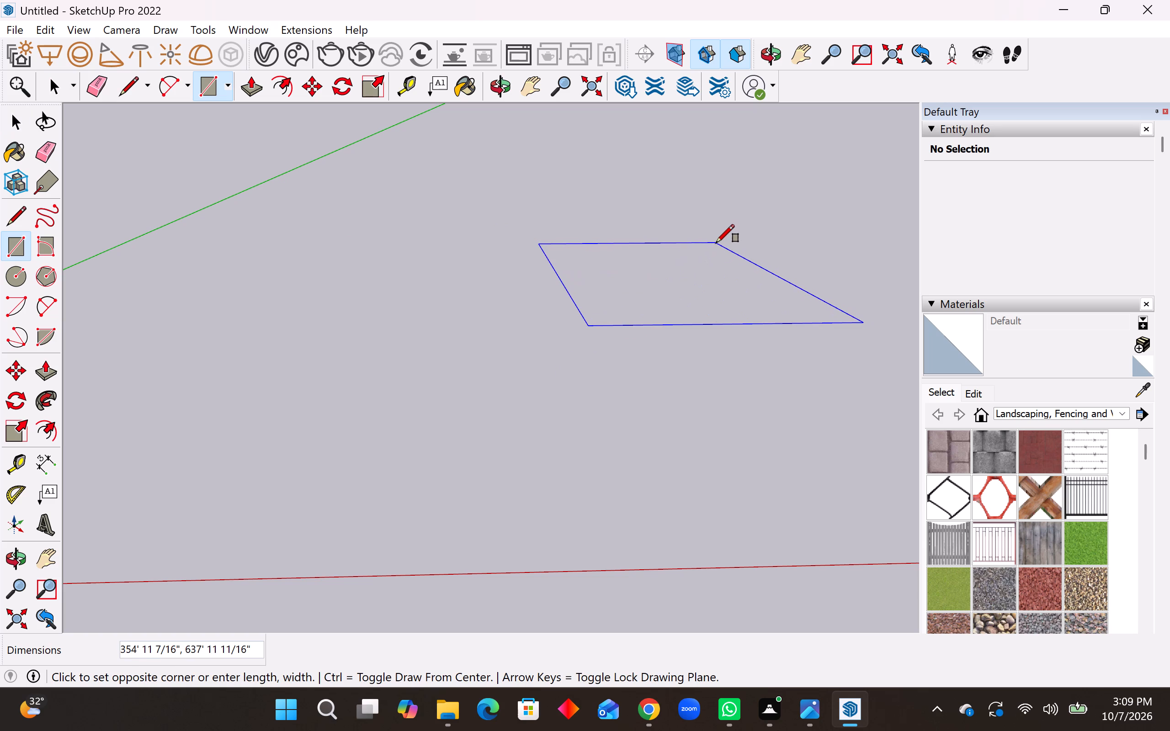
{"action": "type", "text": "36"}
{"action": "key", "text": "BackSpace"}
{"action": "type", "text": "5'"}
{"action": "key", "text": "comma"}
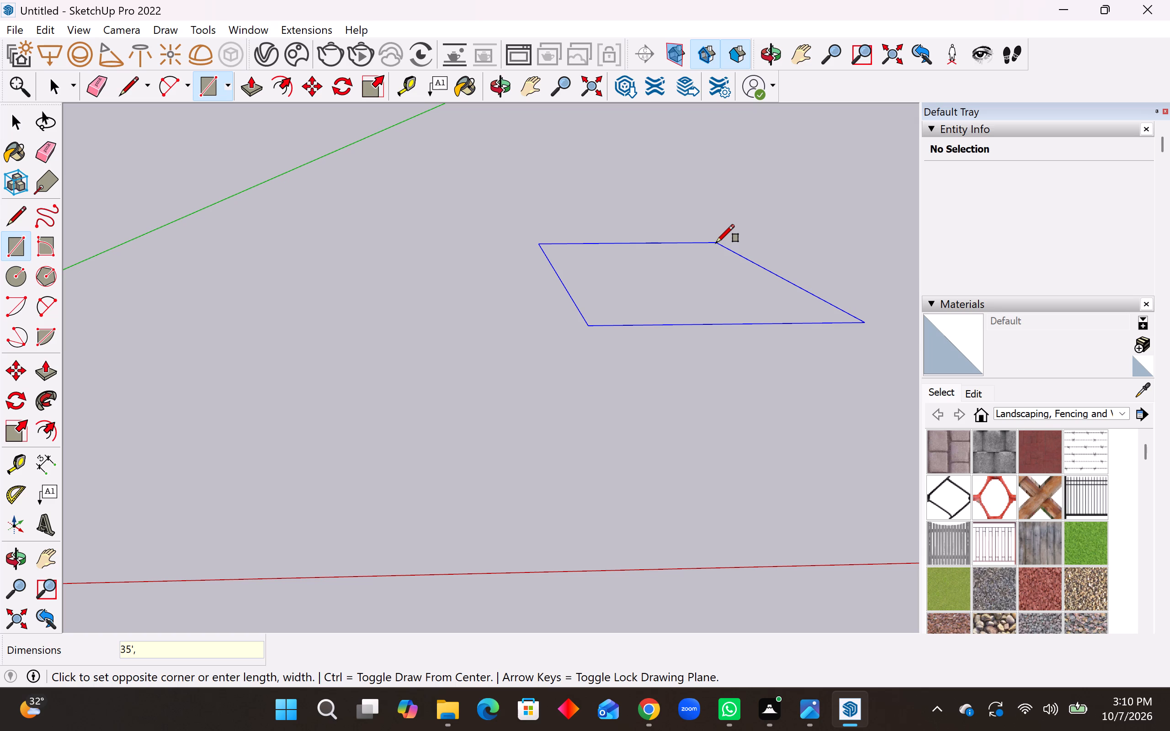
{"action": "type", "text": "65'"}
{"action": "key", "text": "Return"}
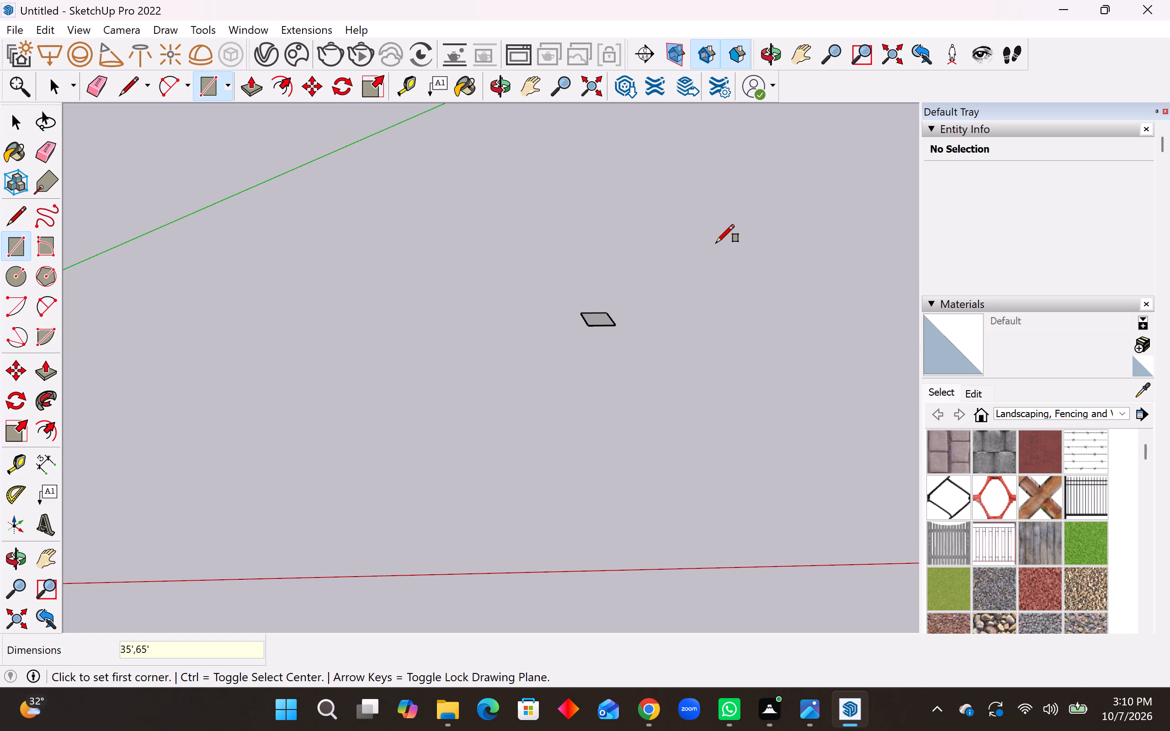
Push/Pull the rectangle's face up 6" to form a base slab.
{"action": "scroll", "coordinate": [373, 168], "scroll_direction": "up", "scroll_amount": 4}
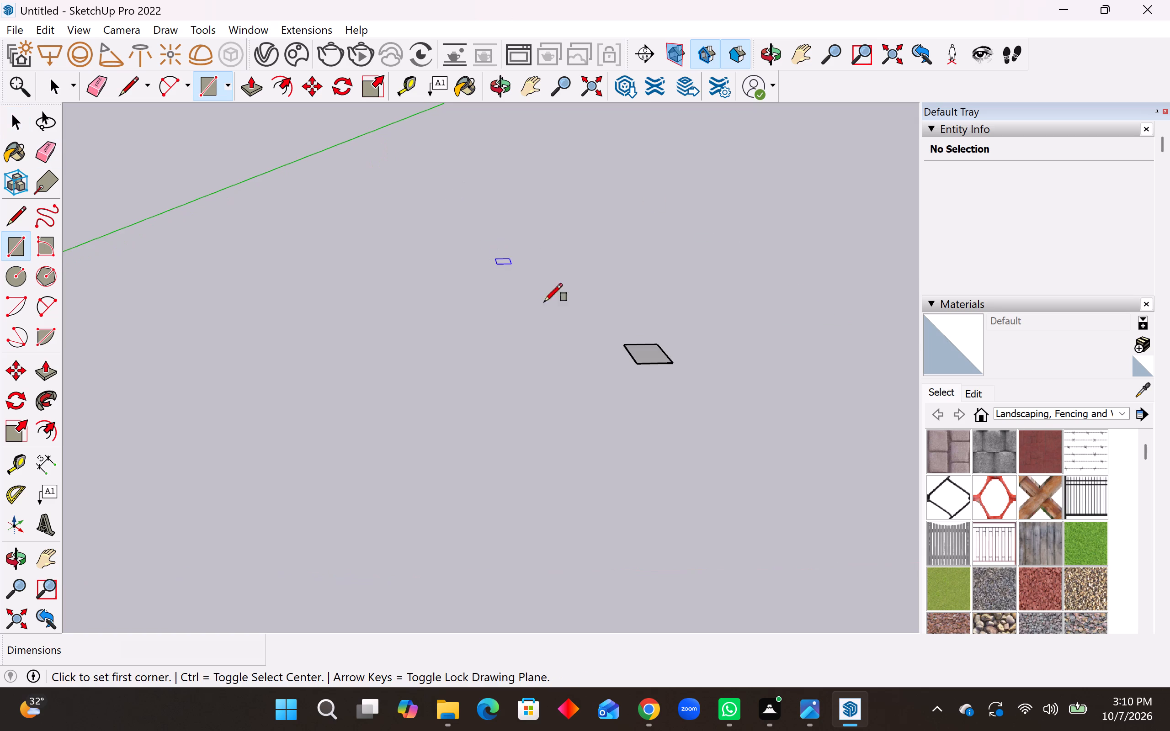
{"action": "scroll", "coordinate": [544, 302], "scroll_direction": "up", "scroll_amount": 3}
{"action": "middle_click_drag", "start_coordinate": [559, 319], "coordinate": [482, 487]}
{"action": "scroll", "coordinate": [744, 360], "scroll_direction": "up", "scroll_amount": 8}
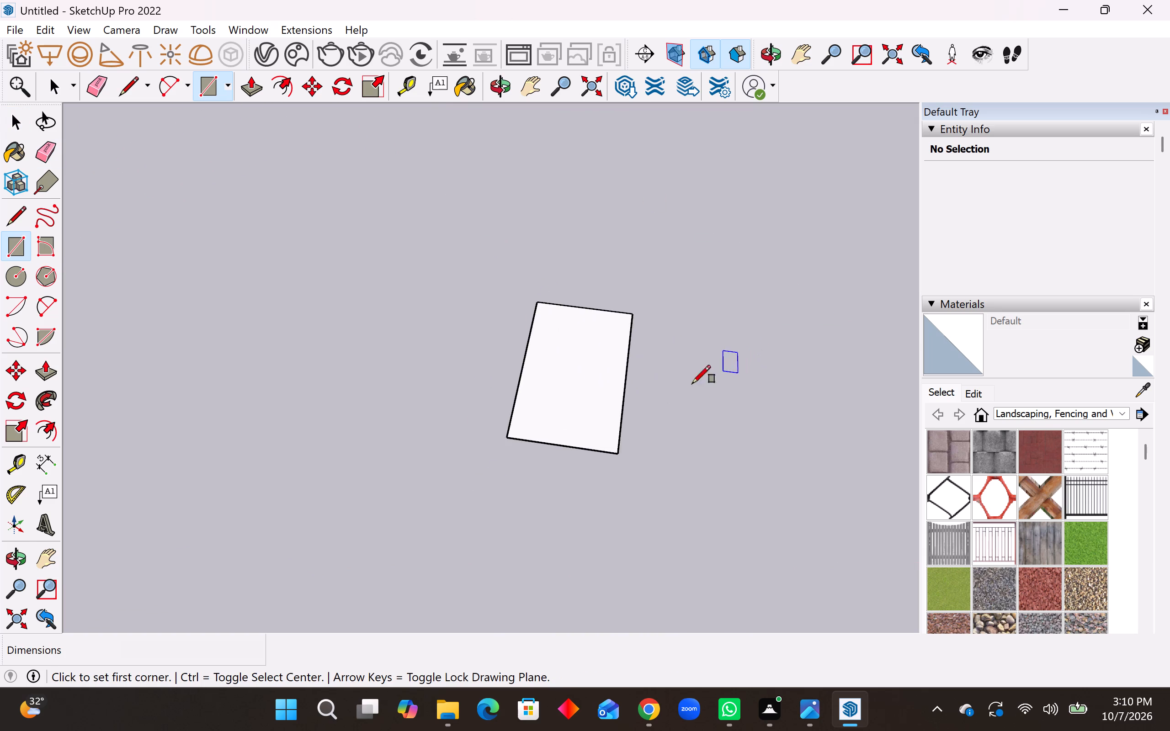
{"action": "middle_click_drag", "start_coordinate": [557, 429], "coordinate": [625, 509]}
{"action": "scroll", "coordinate": [609, 435], "scroll_direction": "up", "scroll_amount": 8}
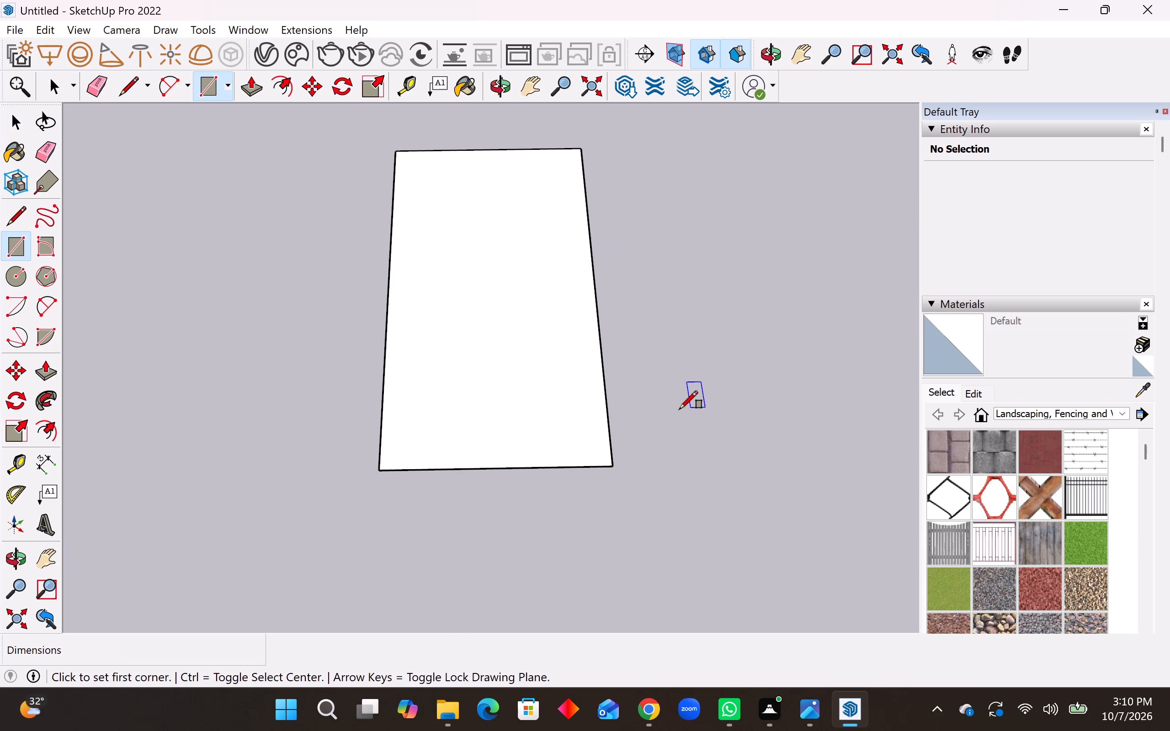
{"action": "left_click", "coordinate": [47, 376]}
{"action": "left_click", "coordinate": [407, 331]}
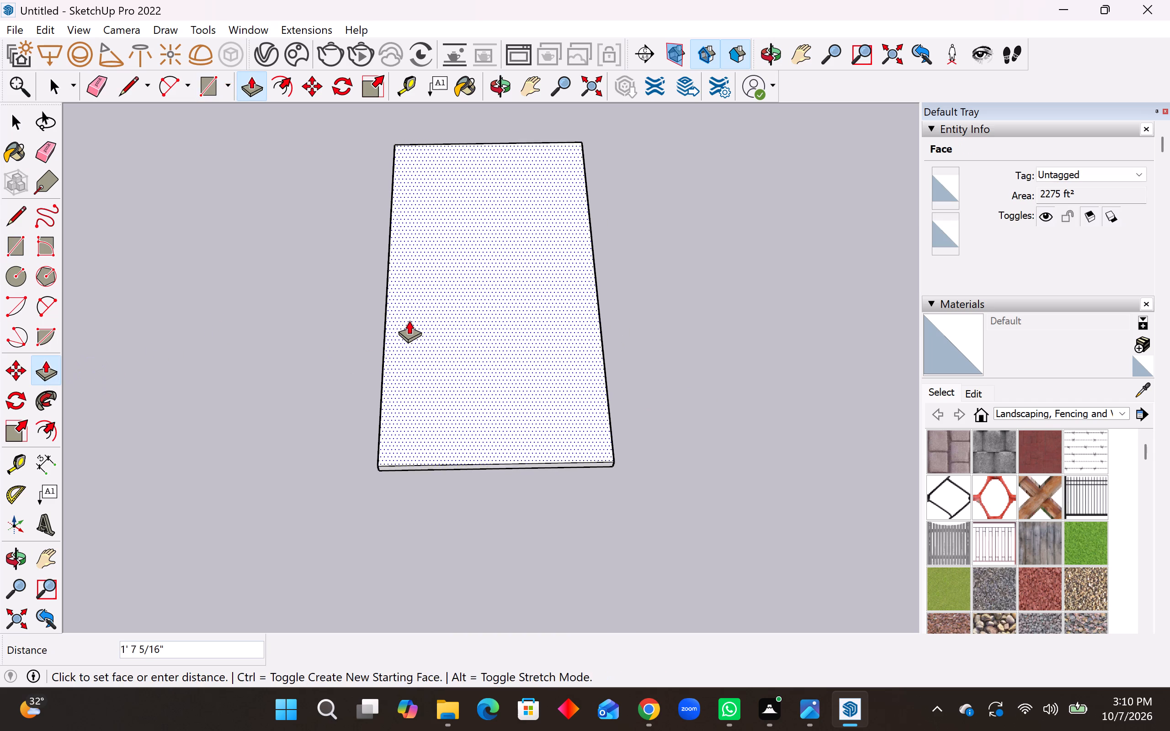
{"action": "type", "text": "6\""}
{"action": "key", "text": "Return"}
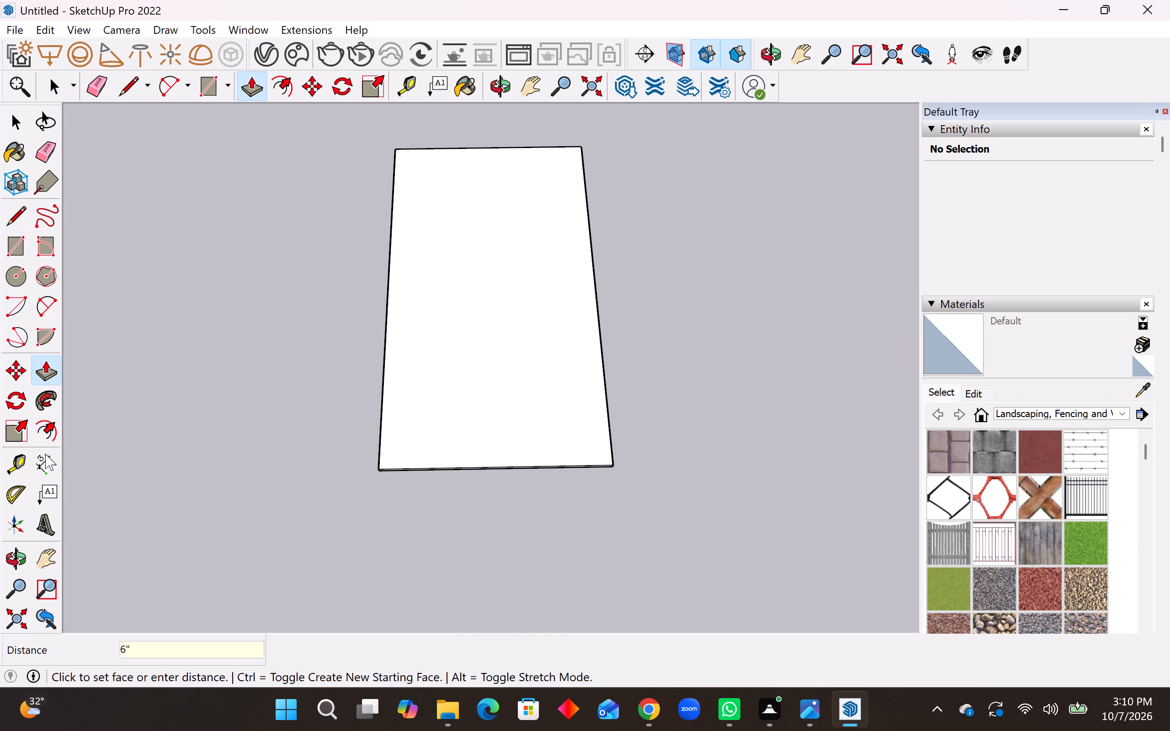
Offset the slab's top face outline inward by 9".
{"action": "left_click", "coordinate": [46, 434]}
{"action": "left_click", "coordinate": [405, 346]}
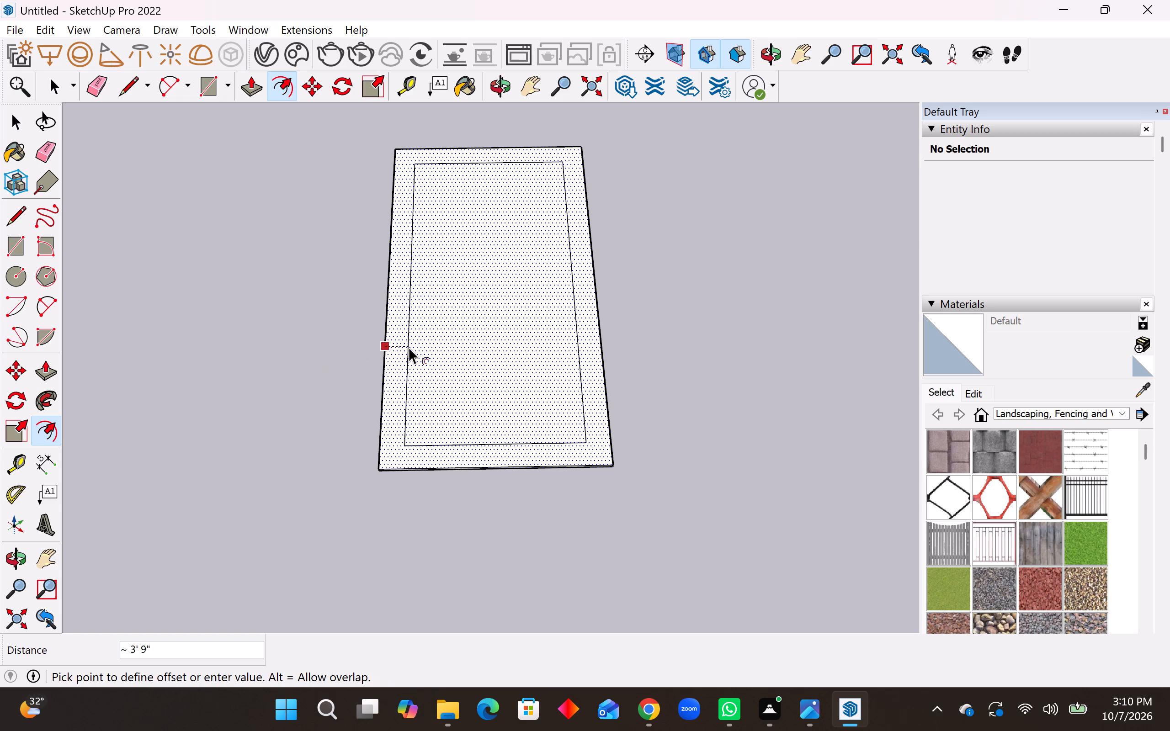
{"action": "key", "text": "9"}
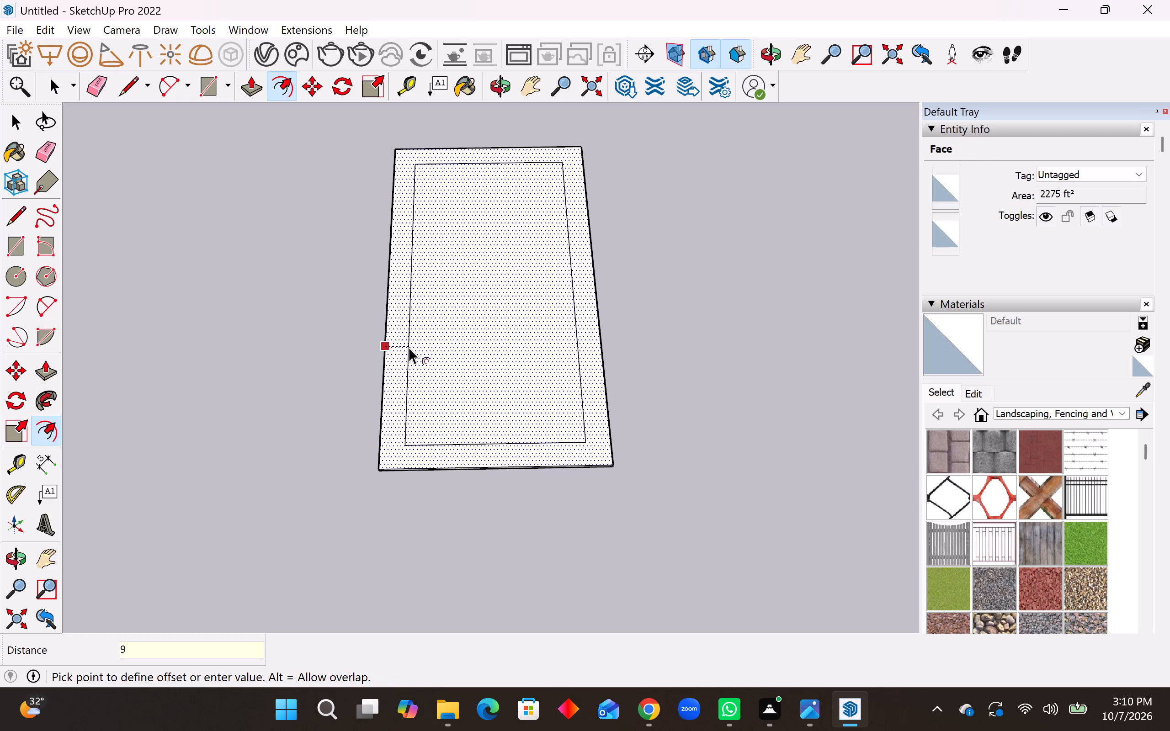
{"action": "key", "text": "shift+quotedbl"}
{"action": "key", "text": "Return"}
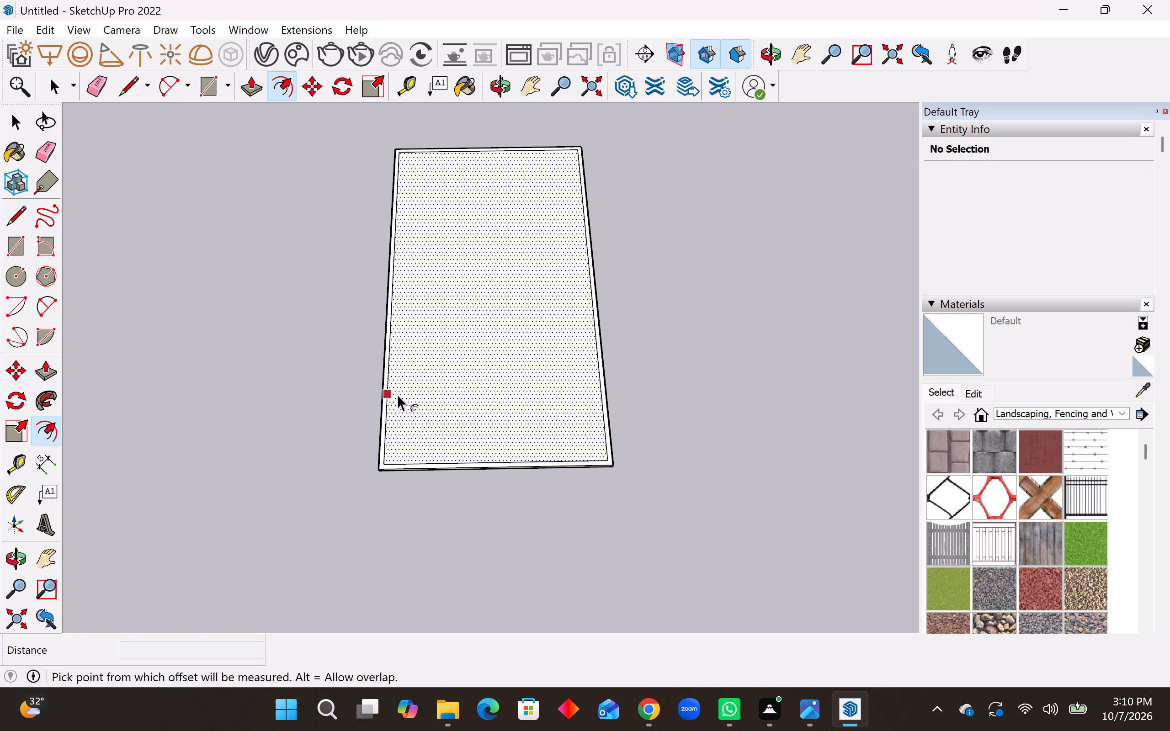
{"action": "scroll", "coordinate": [574, 376], "scroll_direction": "down", "scroll_amount": 4}
{"action": "scroll", "coordinate": [552, 231], "scroll_direction": "up", "scroll_amount": 8}
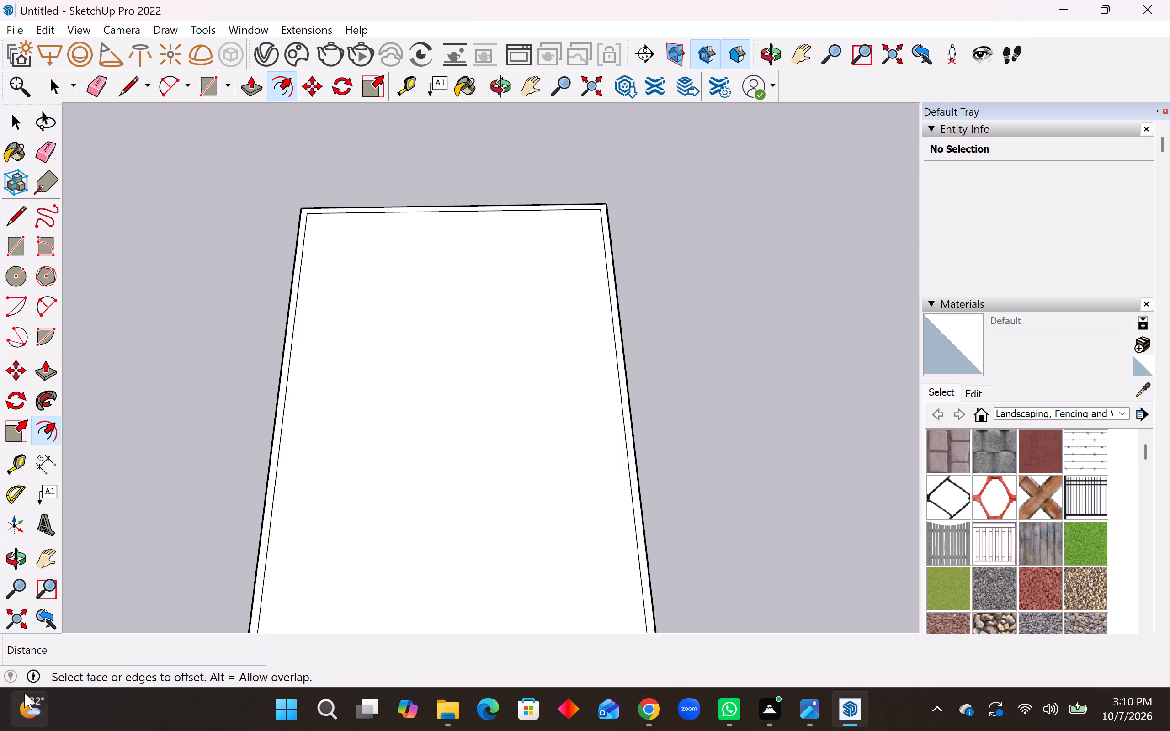
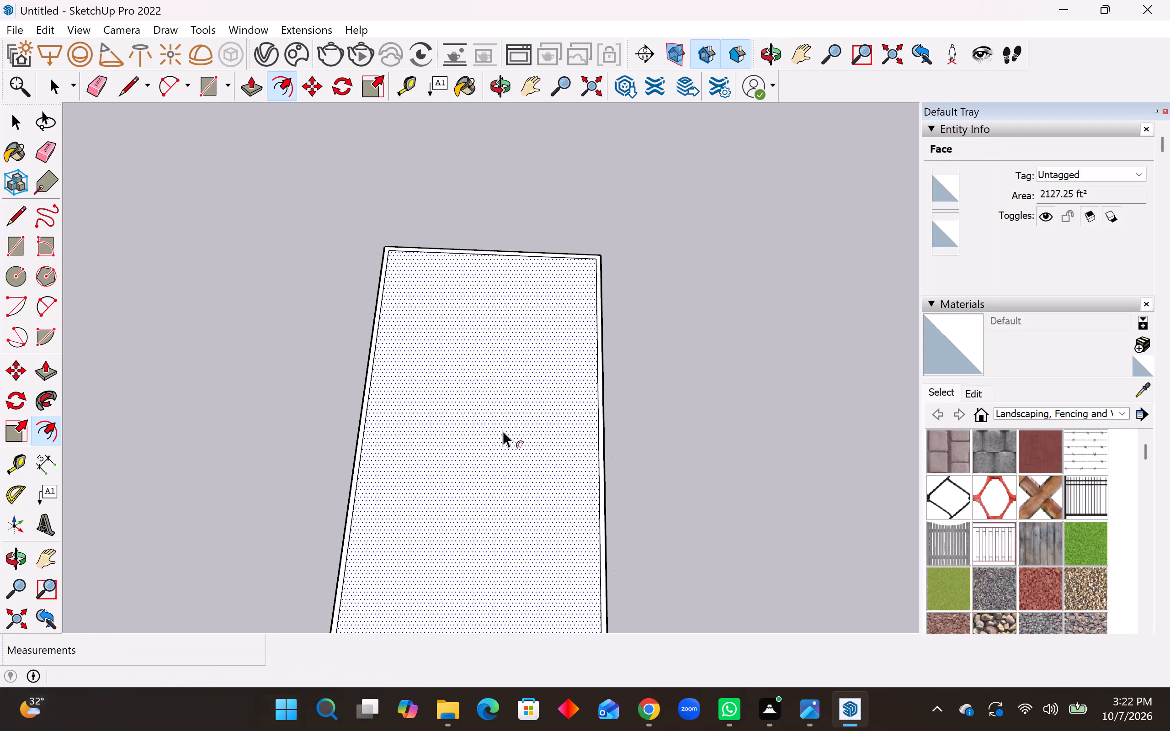
Place a guide 5' inward from the slab's far short inner border edge, and a second guide 6" beyond it.
{"action": "scroll", "coordinate": [580, 425], "scroll_direction": "down", "scroll_amount": 1}
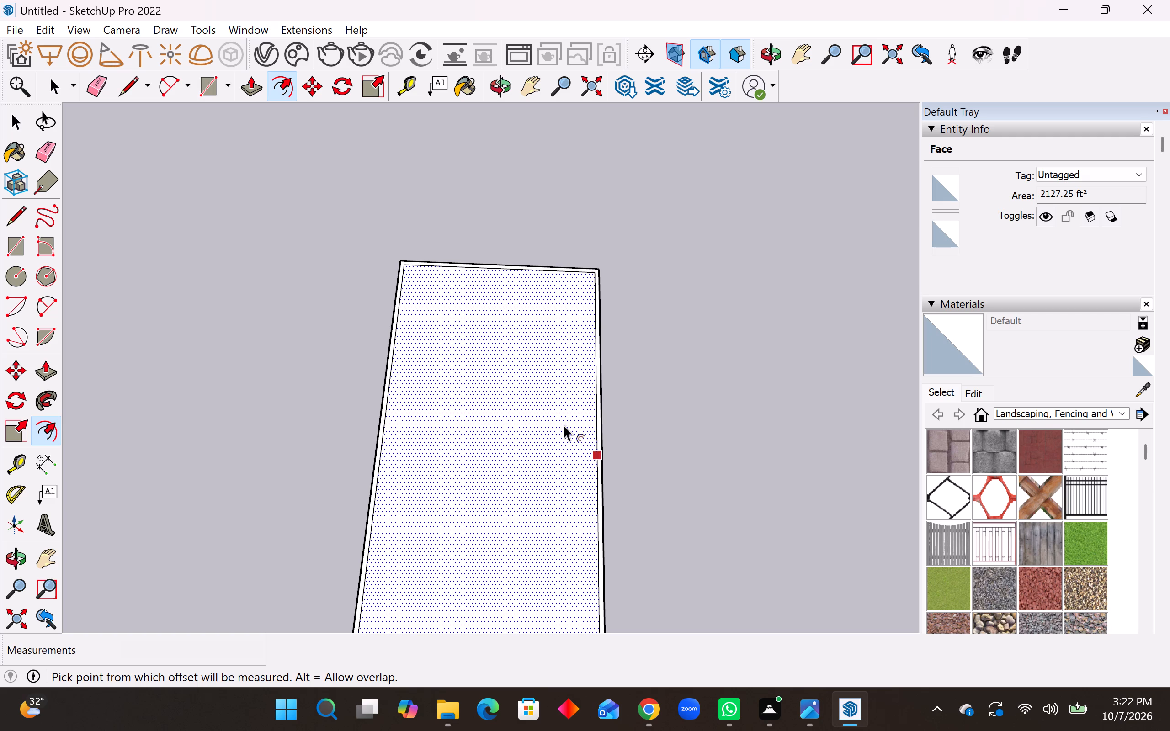
{"action": "scroll", "coordinate": [570, 408], "scroll_direction": "up", "scroll_amount": 7}
{"action": "middle_click_drag", "start_coordinate": [576, 397], "coordinate": [617, 412]}
{"action": "left_click", "coordinate": [14, 460]}
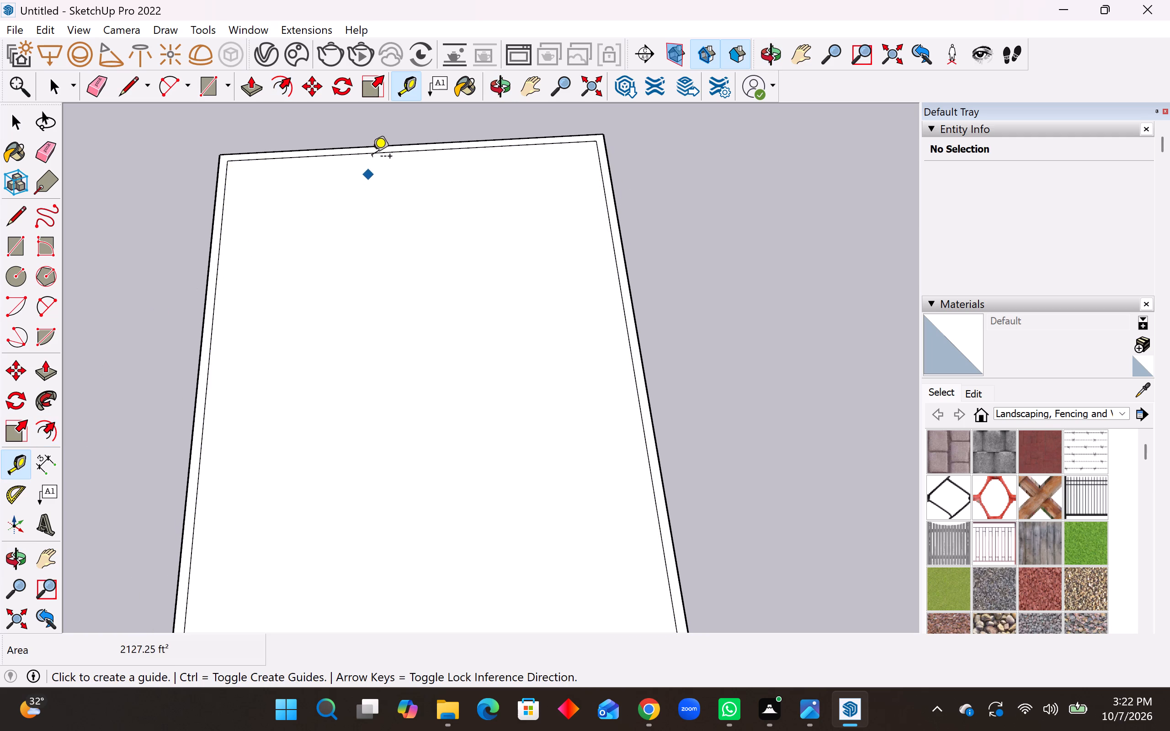
{"action": "left_click", "coordinate": [278, 158]}
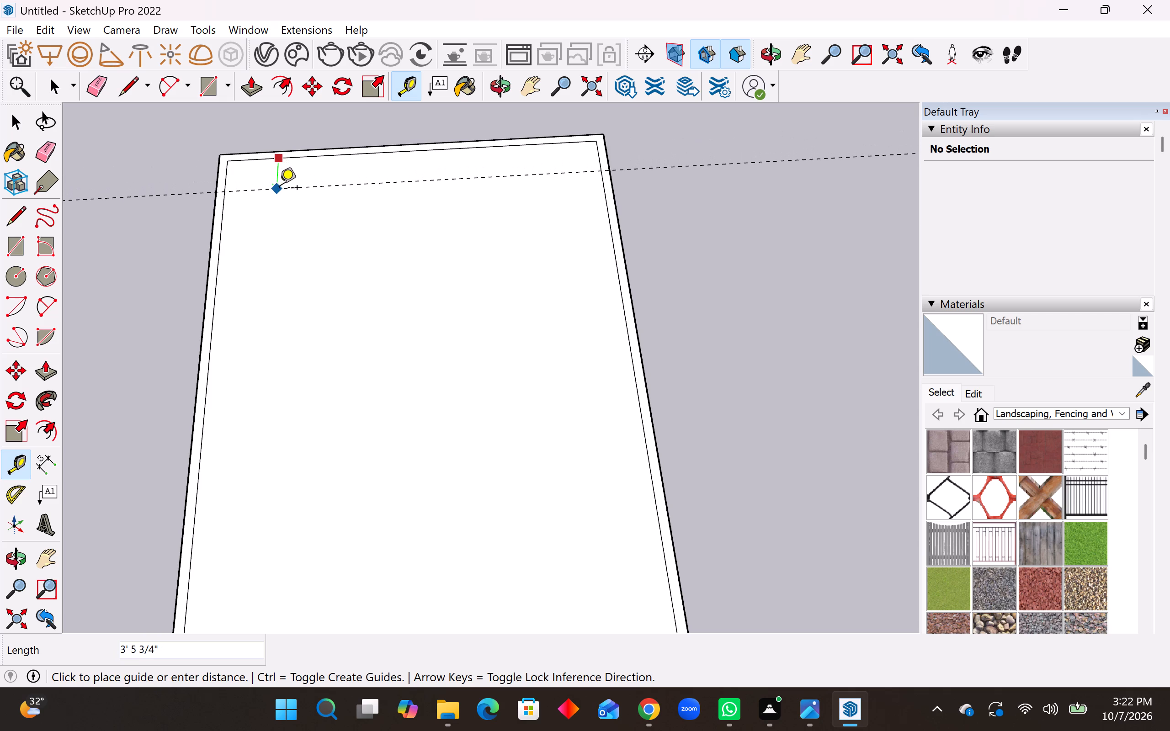
{"action": "key", "text": "5"}
{"action": "key", "text": "apostrophe"}
{"action": "key", "text": "Return"}
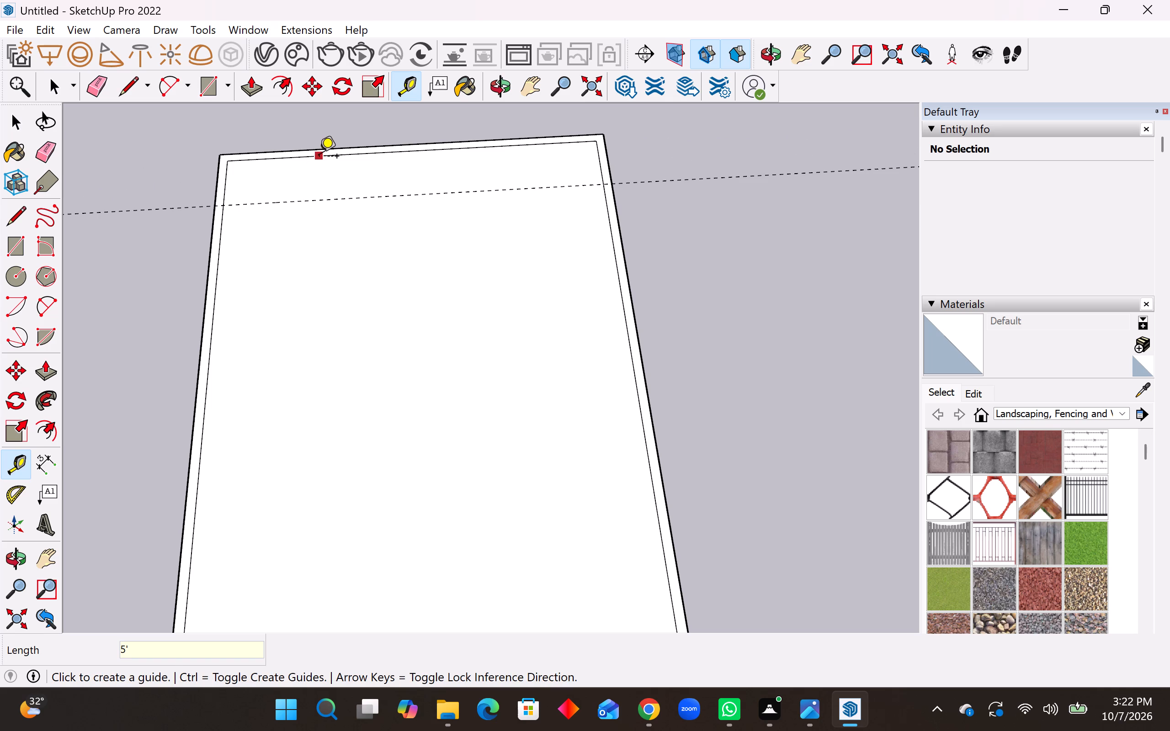
{"action": "left_click", "coordinate": [274, 204]}
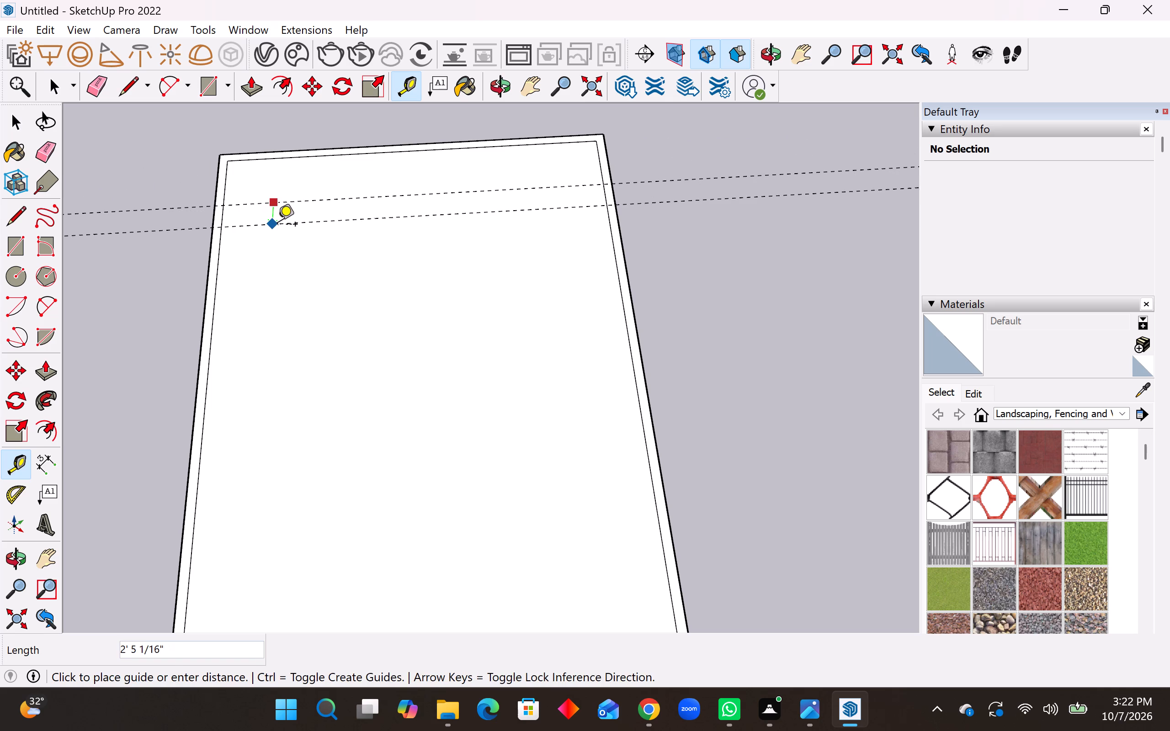
{"action": "key", "text": "6"}
{"action": "key", "text": "shift+quotedbl"}
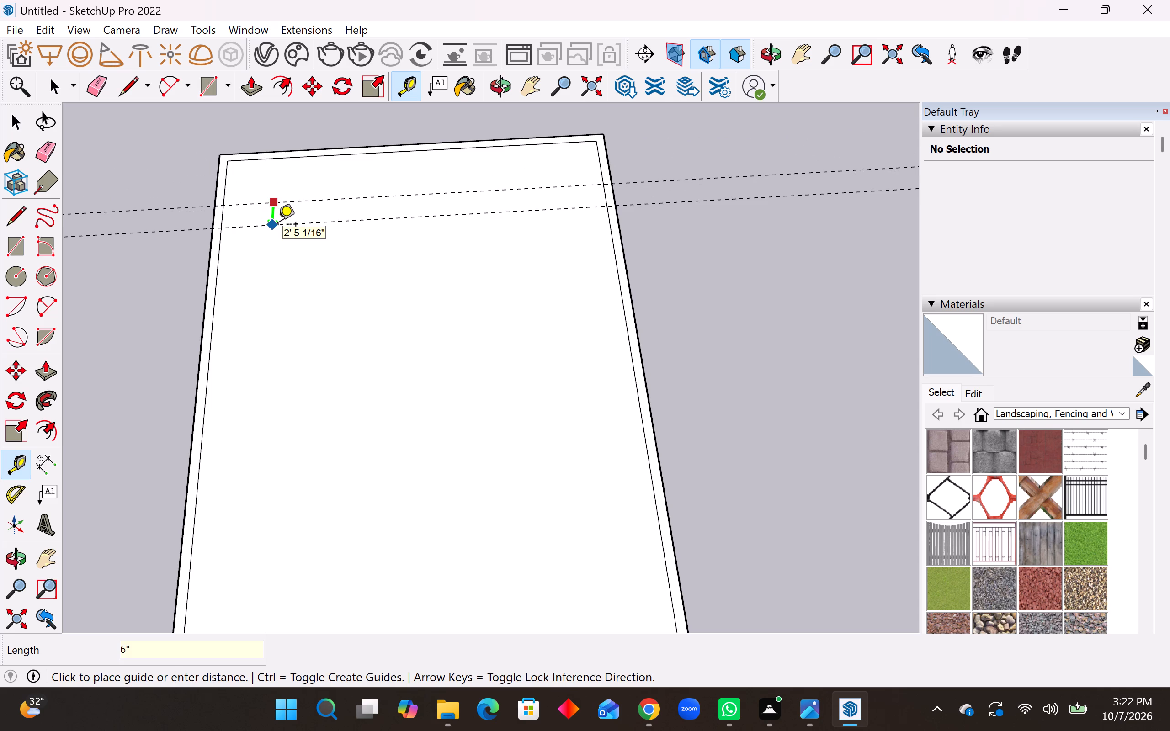
{"action": "key", "text": "Return"}
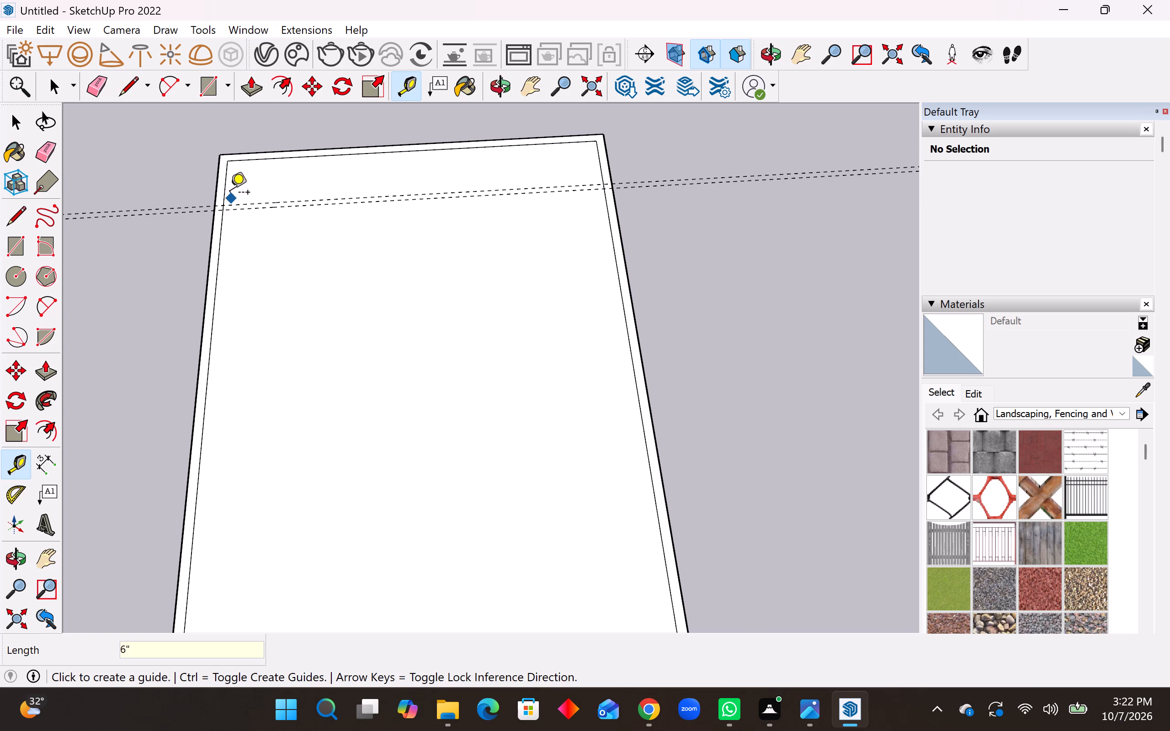
Place a guide 4'9" inward from the left long inner border edge, and another guide 6" beyond it.
{"action": "left_click", "coordinate": [226, 191]}
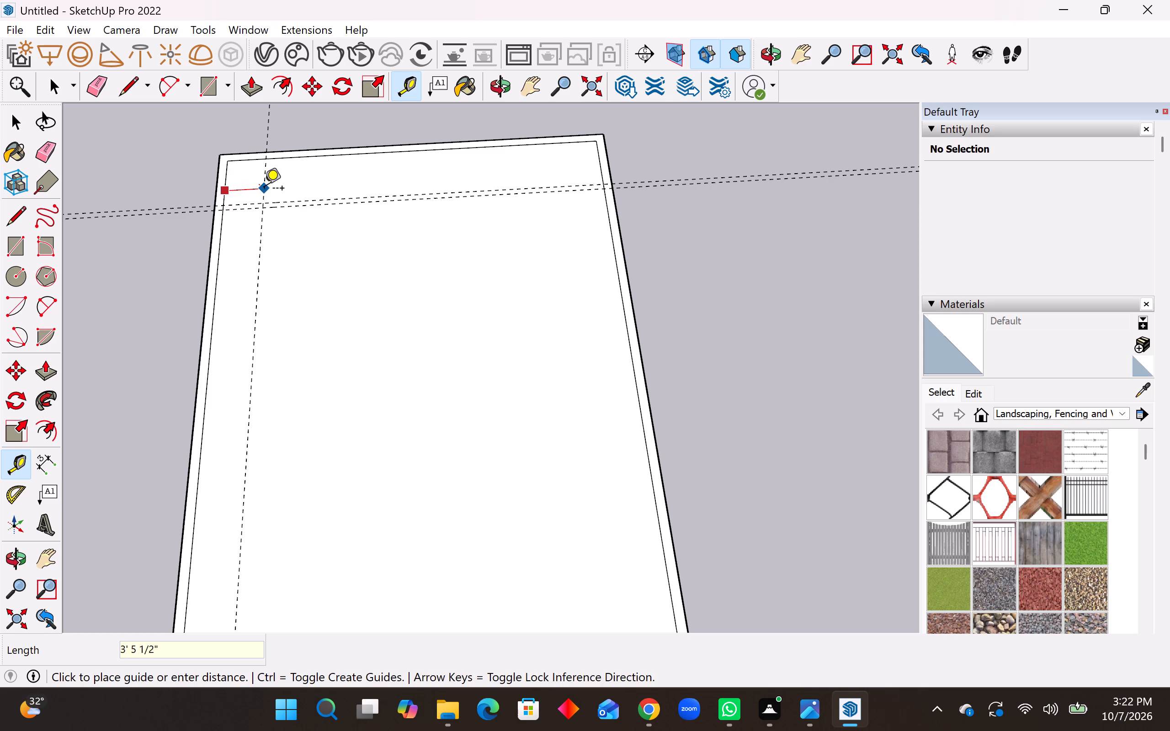
{"action": "type", "text": "4'9"}
{"action": "key", "text": "shift+quotedbl"}
{"action": "key", "text": "Return"}
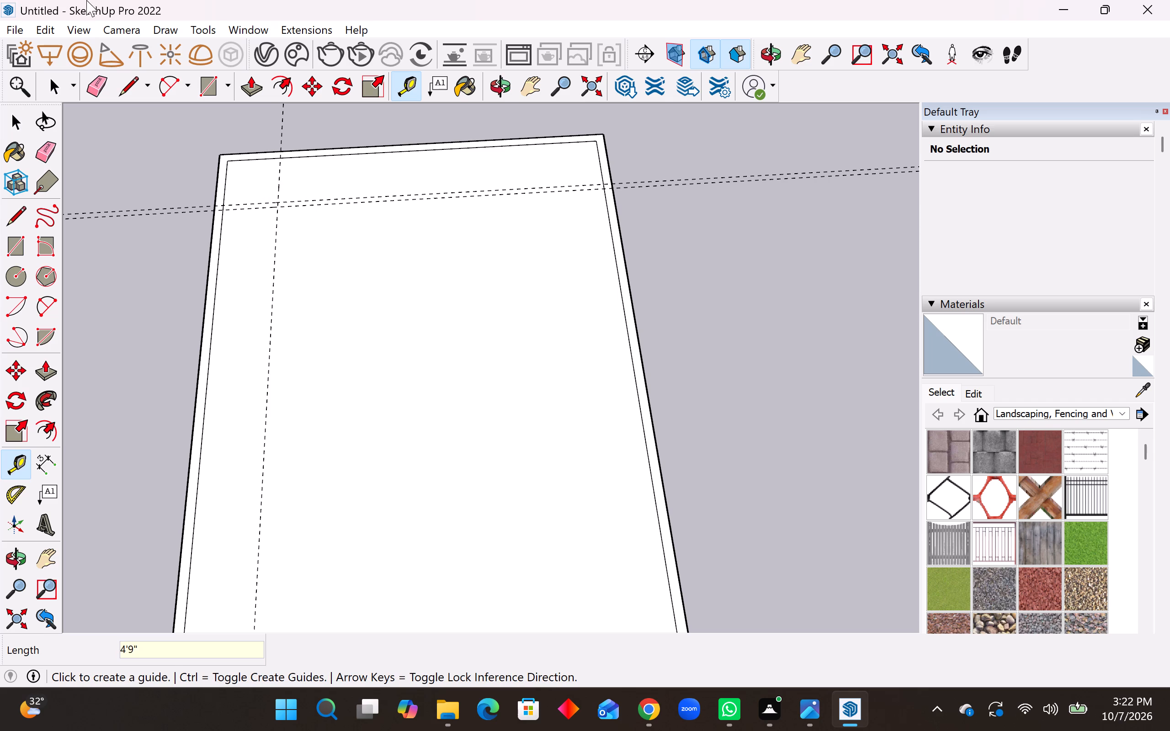
{"action": "left_click", "coordinate": [279, 176]}
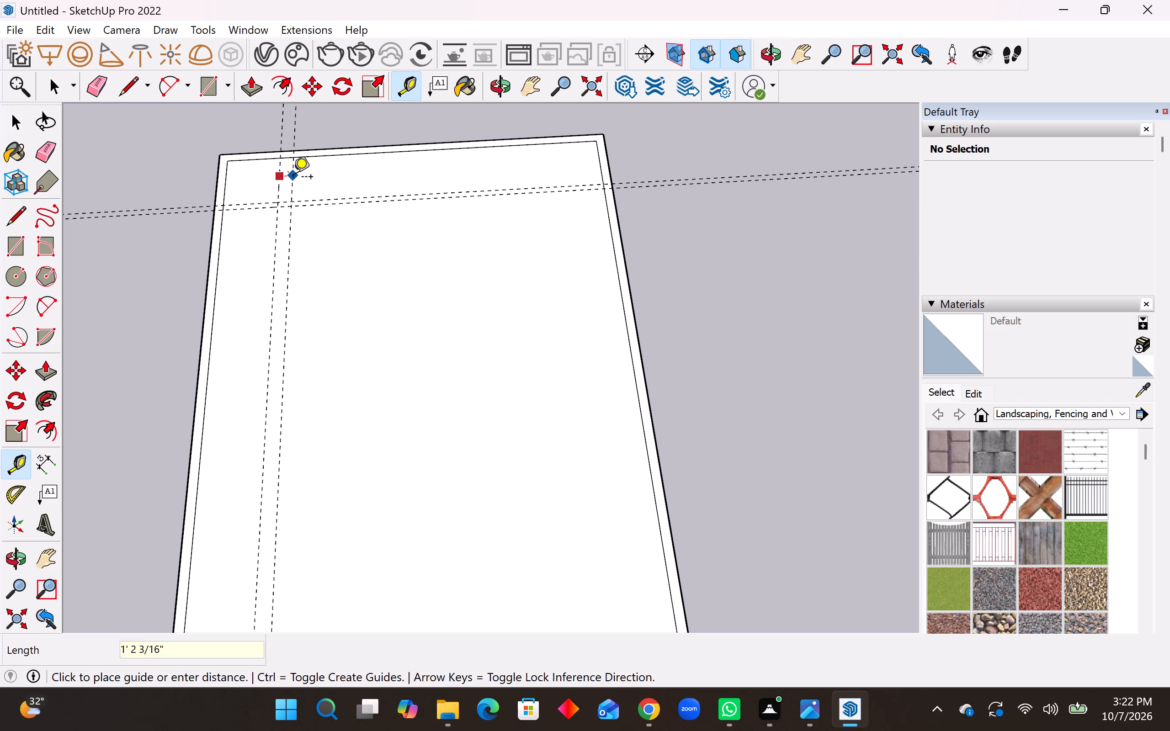
{"action": "key", "text": "6"}
{"action": "key", "text": "shift+quotedbl"}
{"action": "key", "text": "Return"}
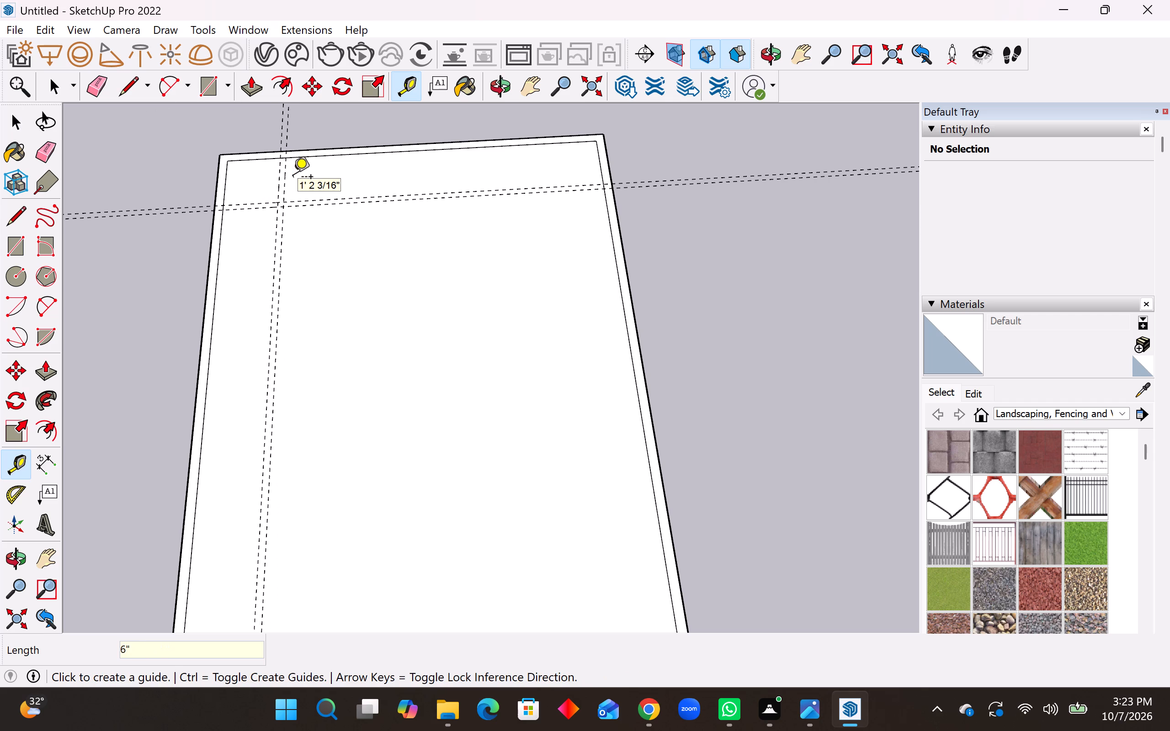
Add a lengthwise guide 8' beyond the last lengthwise guide, and another 6" past it for the wall thickness.
{"action": "left_click", "coordinate": [290, 173]}
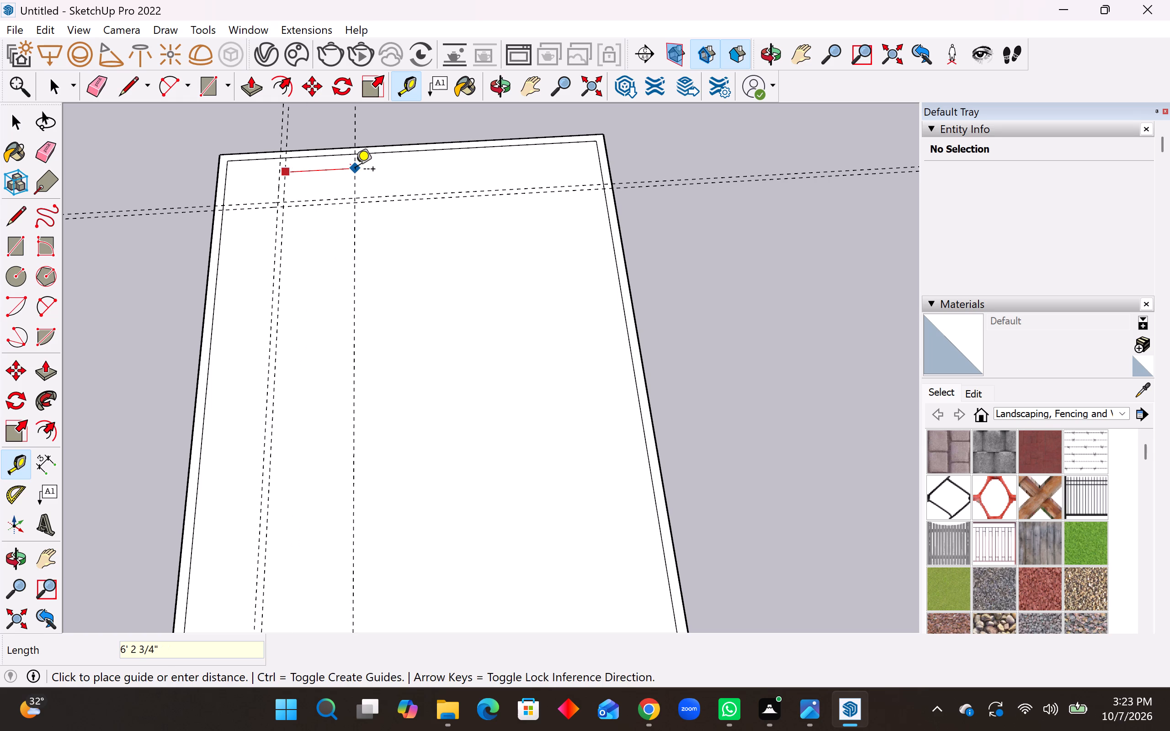
{"action": "type", "text": "8'"}
{"action": "key", "text": "Return"}
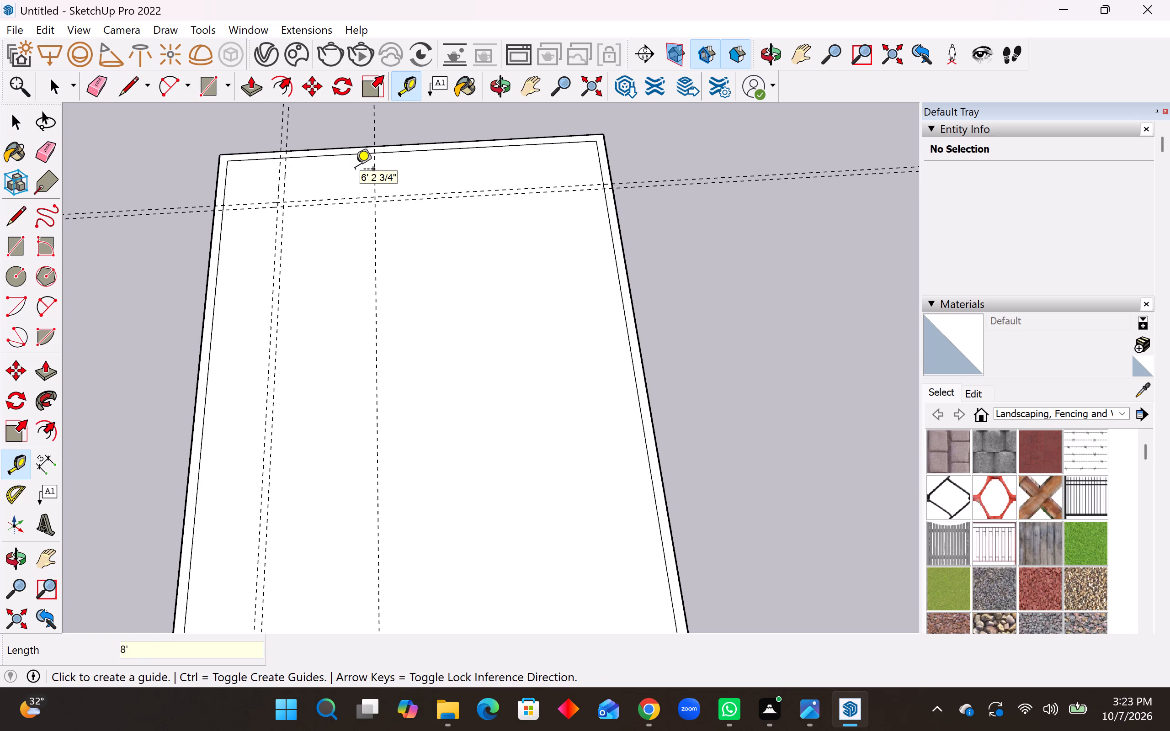
{"action": "left_click", "coordinate": [372, 176]}
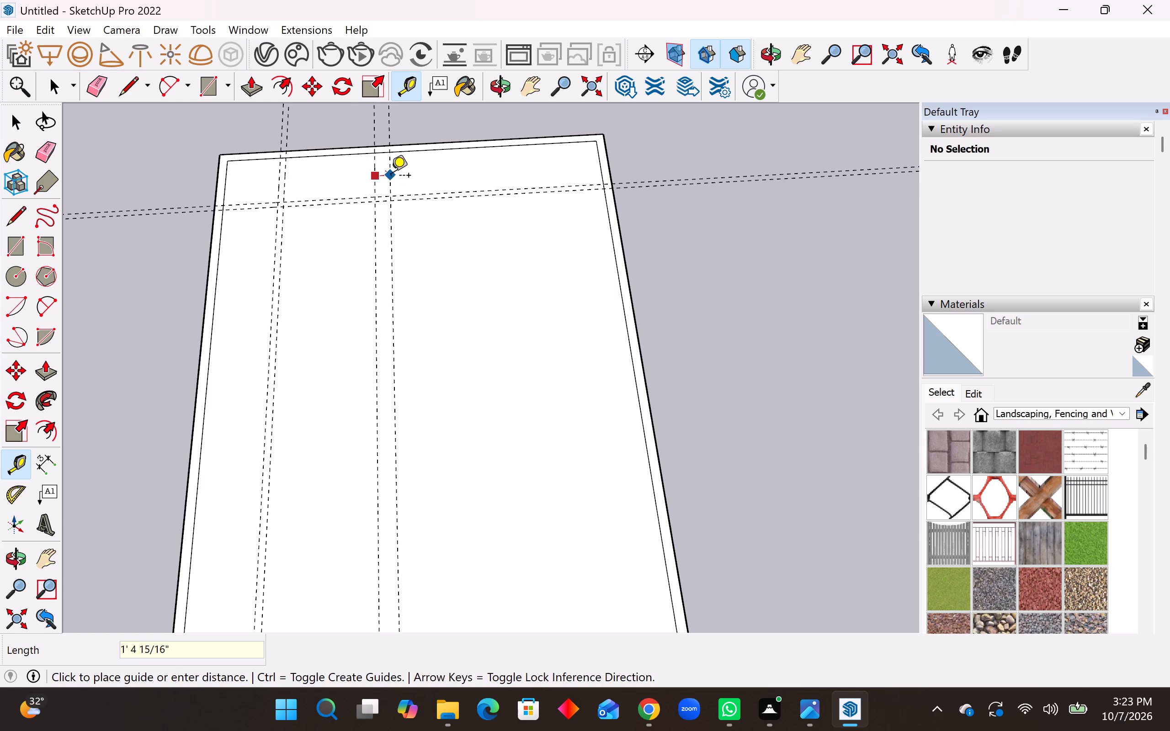
{"action": "key", "text": "6"}
{"action": "key", "text": "shift+quotedbl"}
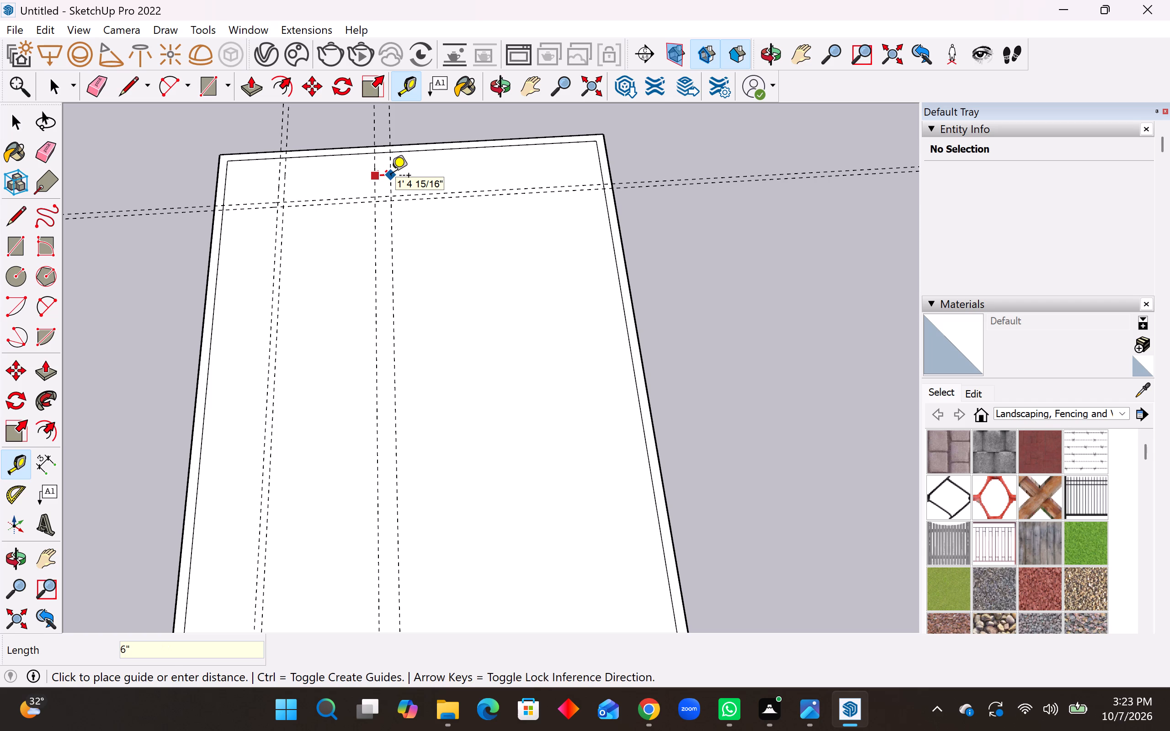
{"action": "key", "text": "Return"}
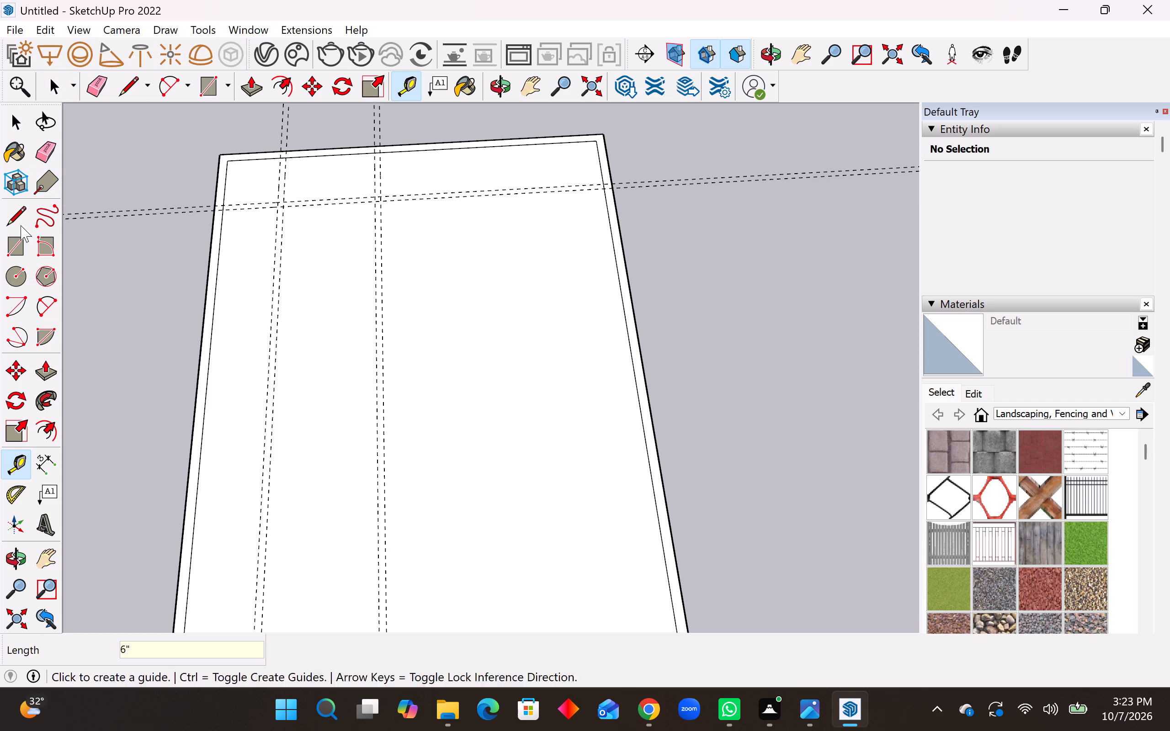
Draw 5' by 4'9" and 5'6" by 5'3" rectangles from the inner border's far left corner to the guide intersections.
{"action": "left_click", "coordinate": [23, 243]}
{"action": "left_click", "coordinate": [230, 159]}
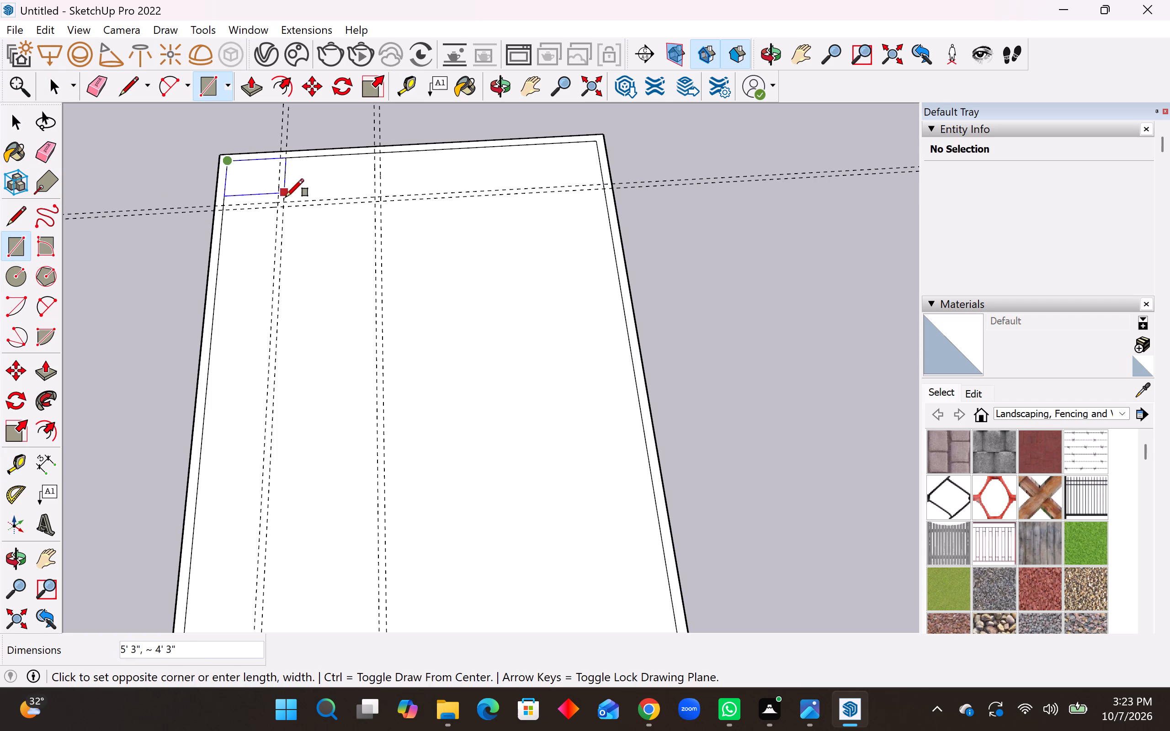
{"action": "left_click", "coordinate": [276, 201]}
{"action": "left_click", "coordinate": [235, 160]}
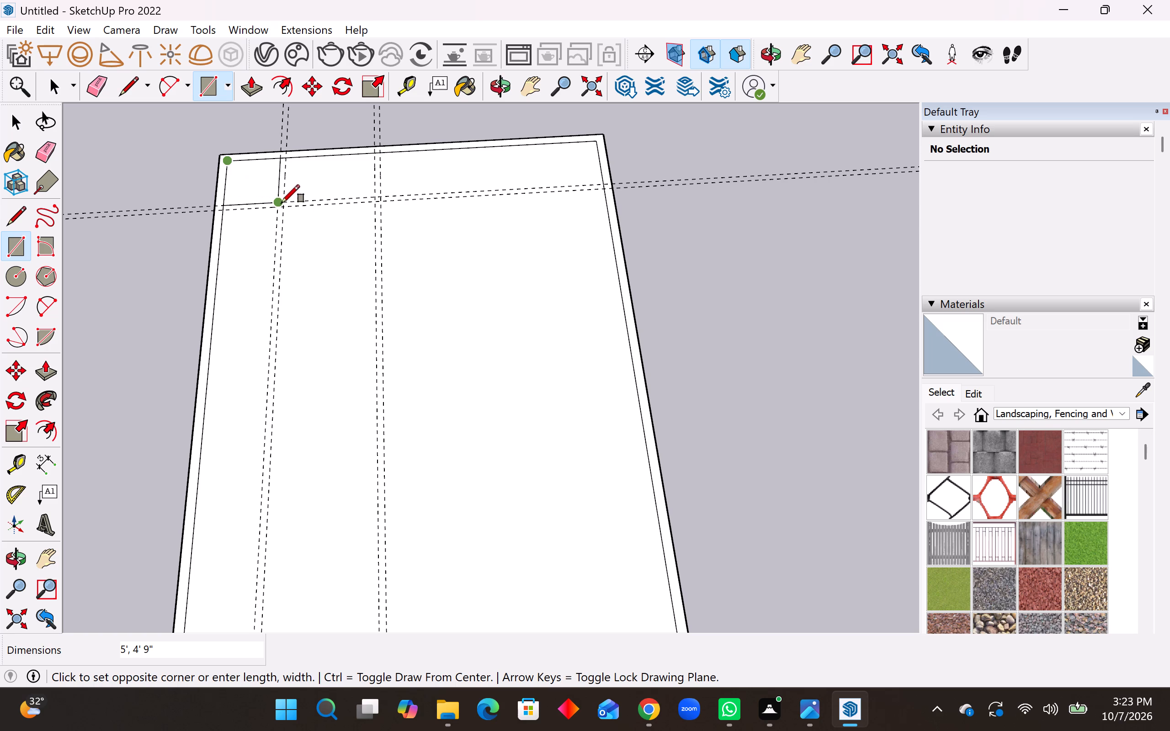
{"action": "scroll", "coordinate": [281, 212], "scroll_direction": "up", "scroll_amount": 4}
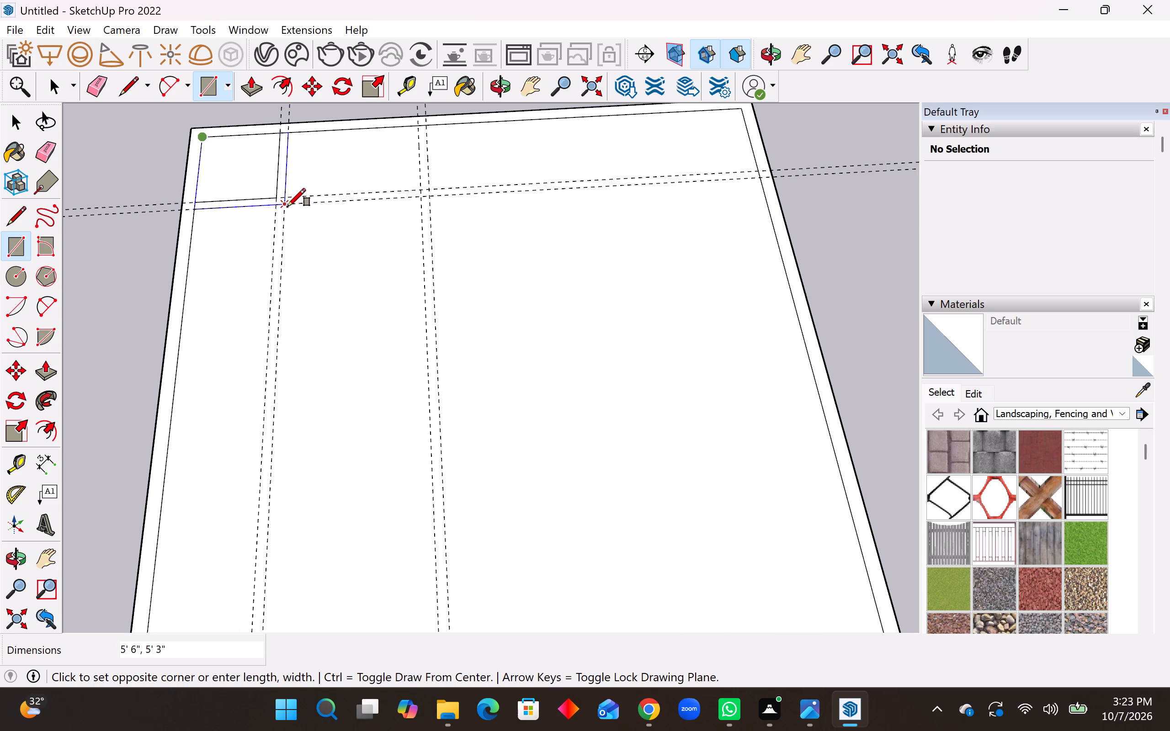
{"action": "left_click", "coordinate": [287, 207]}
Draw 8' by 5' and 8'6" by 5'6" rectangles for the adjoining room, starting at the corner room's outer wall line.
{"action": "left_click", "coordinate": [288, 134]}
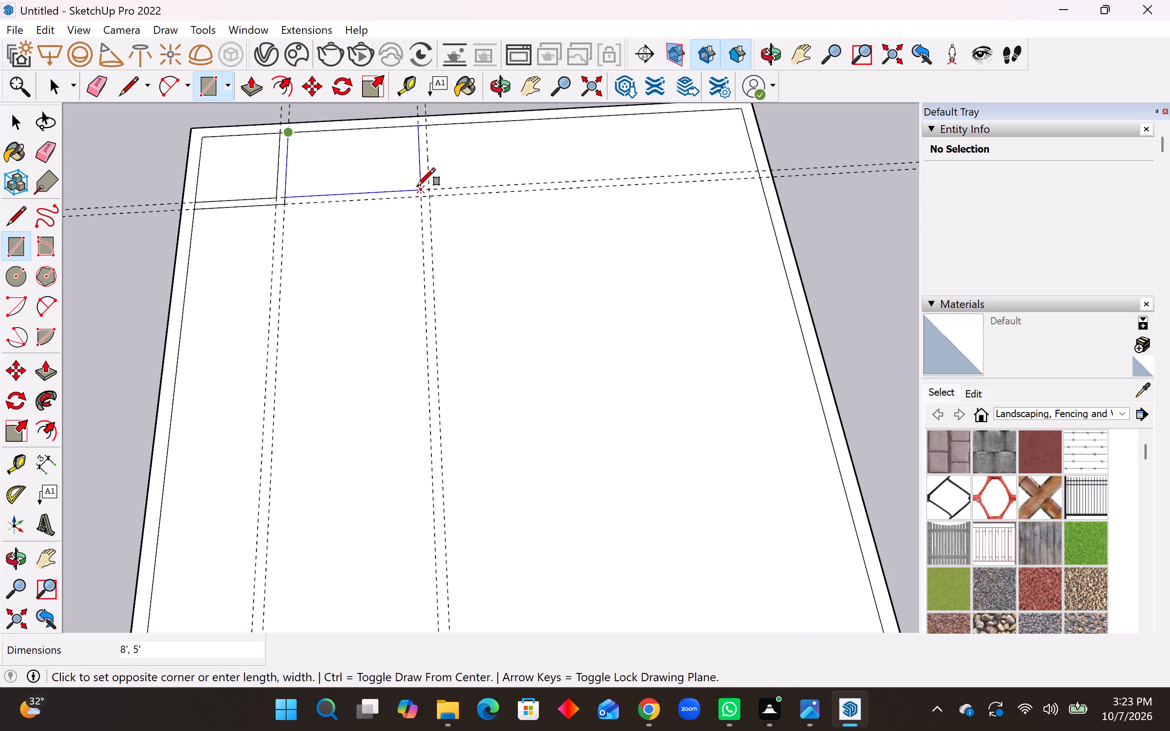
{"action": "left_click", "coordinate": [417, 186]}
{"action": "left_click", "coordinate": [293, 133]}
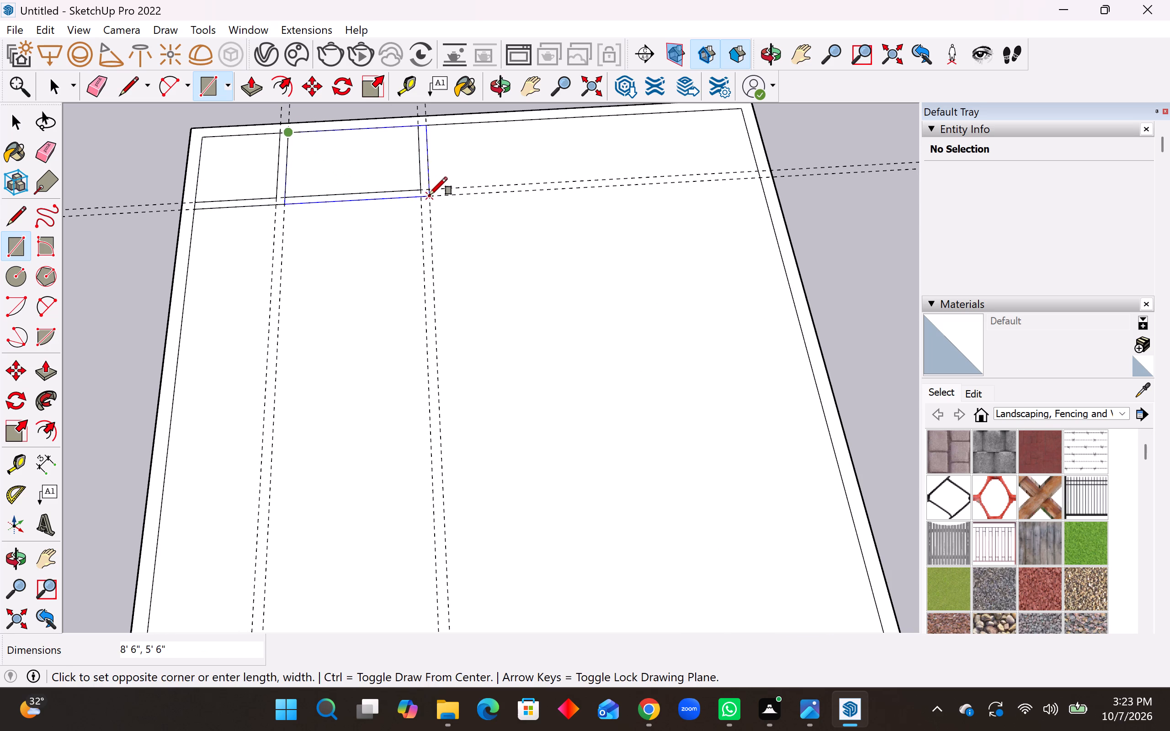
{"action": "left_click", "coordinate": [428, 196]}
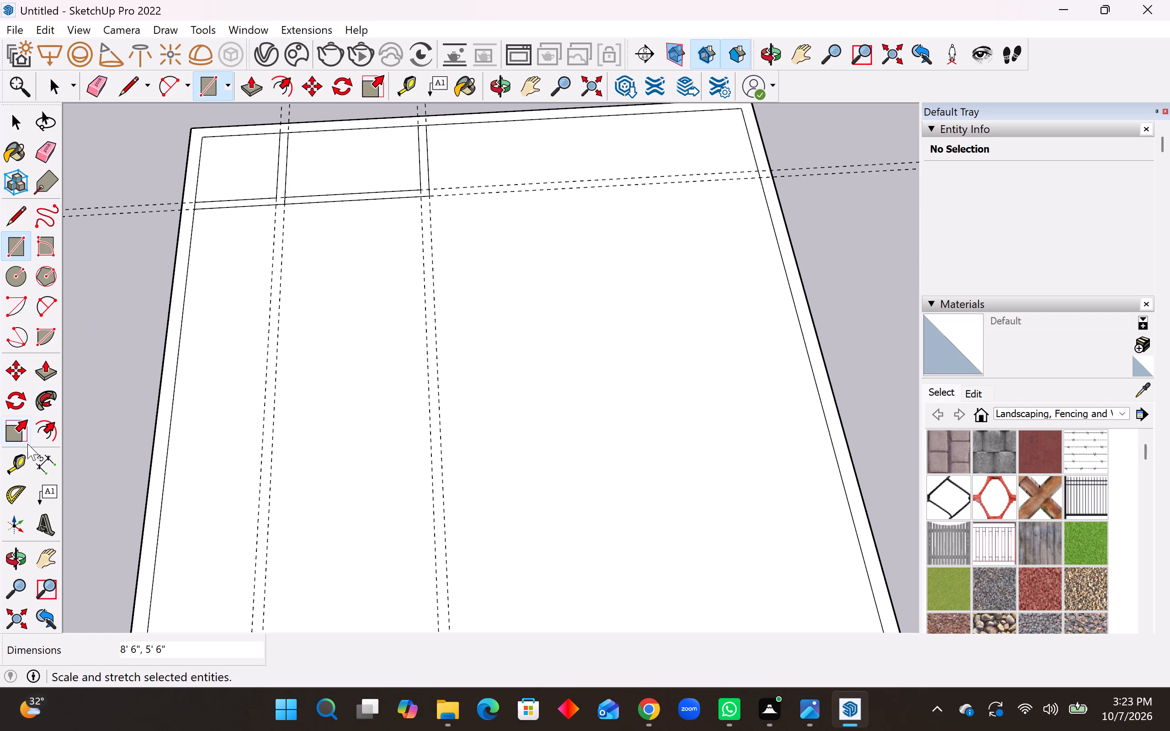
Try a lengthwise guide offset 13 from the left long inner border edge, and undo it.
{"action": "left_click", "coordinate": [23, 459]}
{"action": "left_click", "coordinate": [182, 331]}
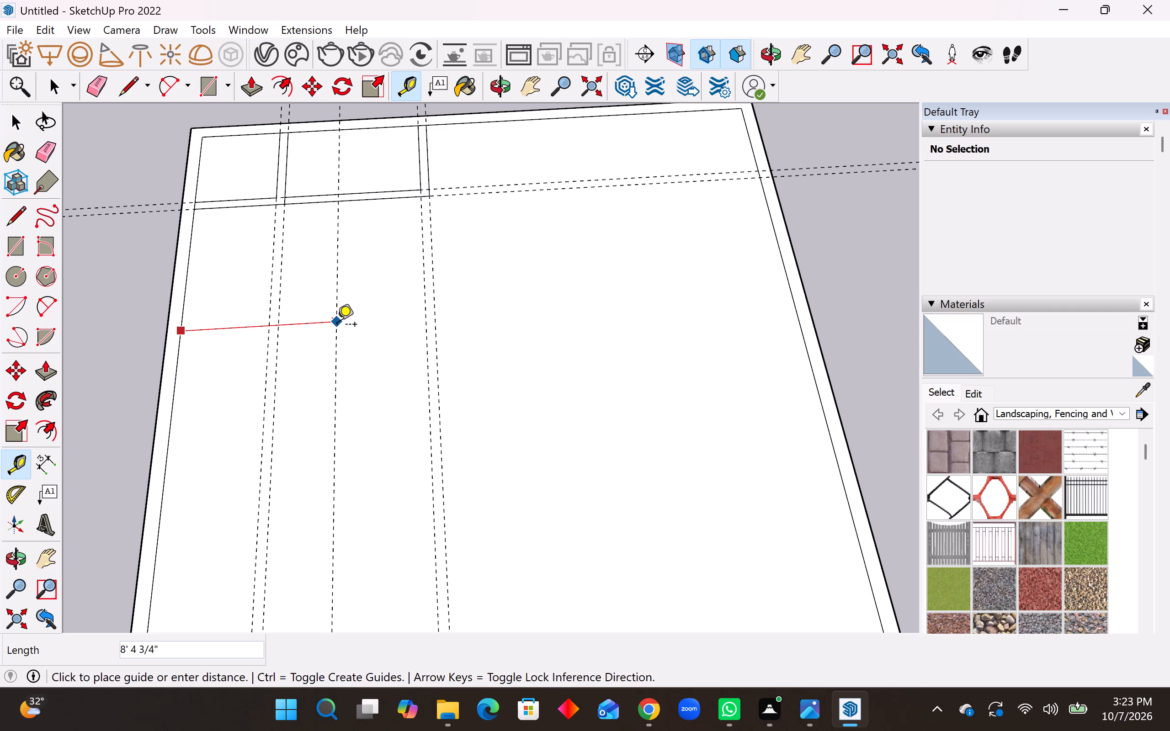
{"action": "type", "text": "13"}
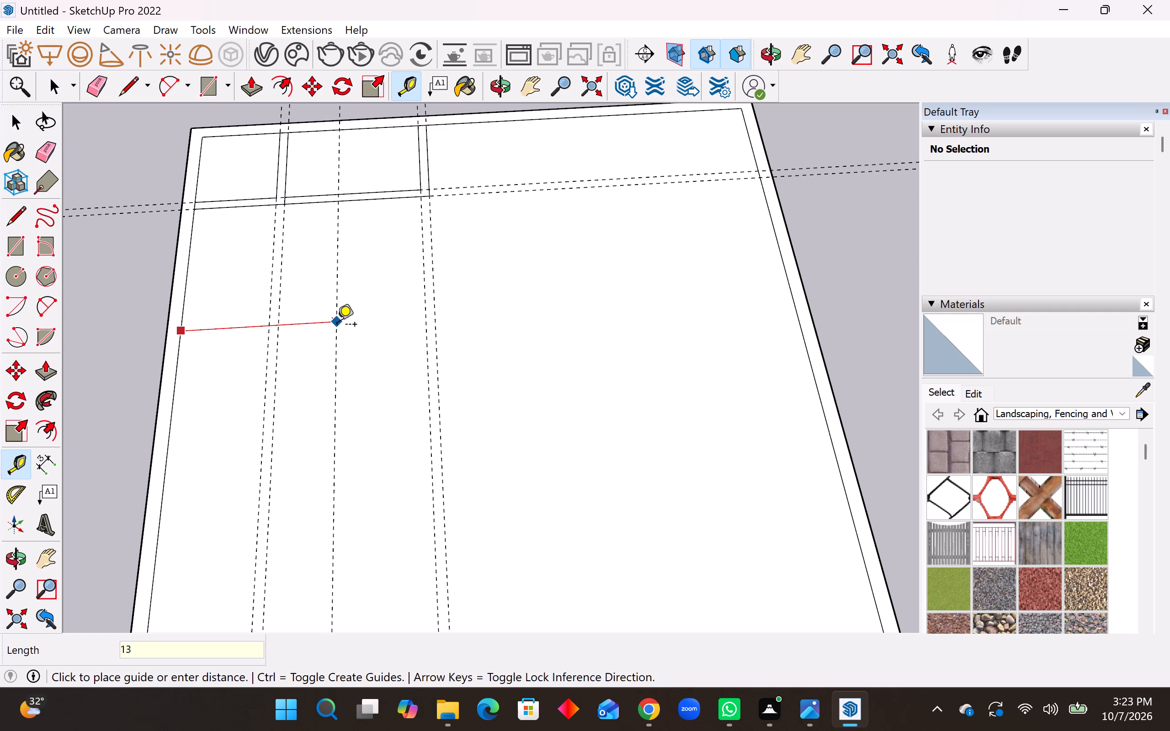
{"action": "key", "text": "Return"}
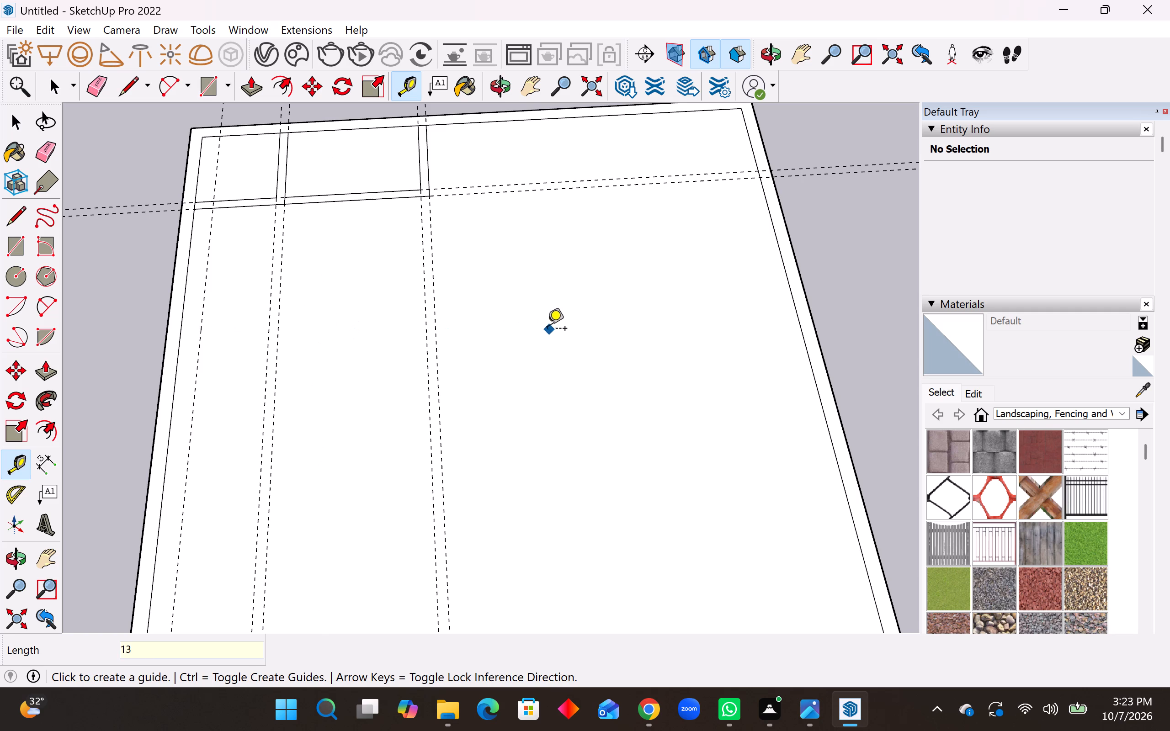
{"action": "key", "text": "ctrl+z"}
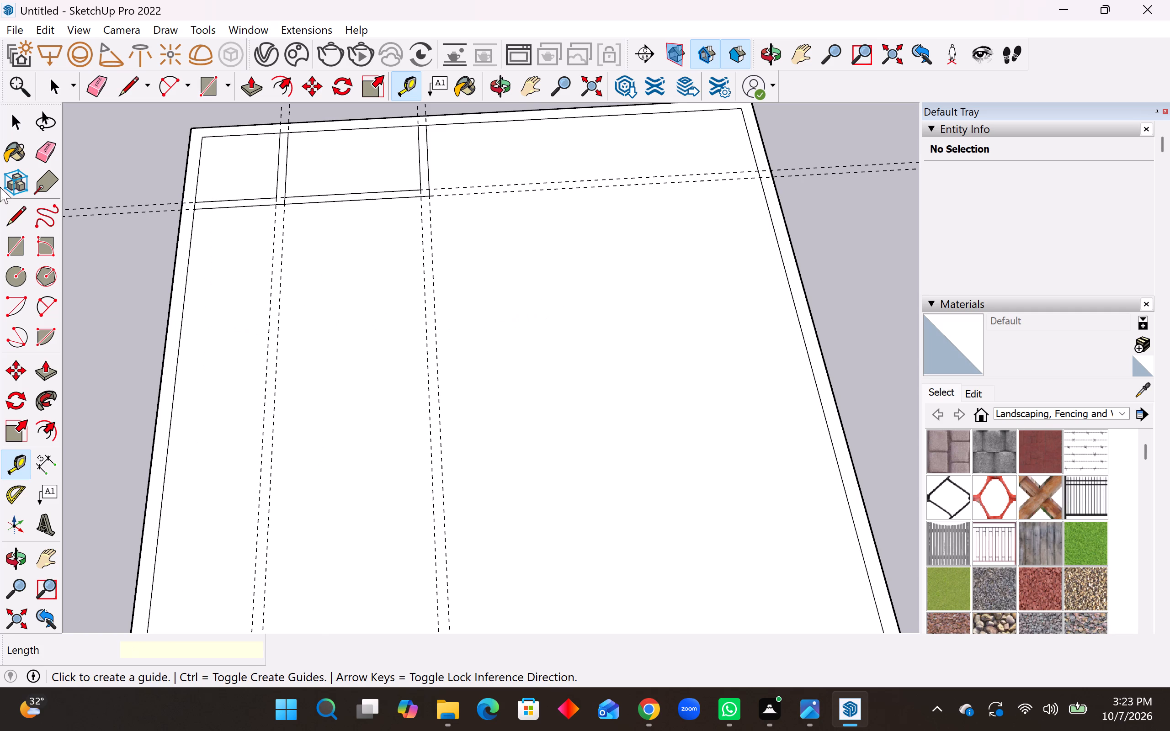
Erase all the guides around the two rooms, both the lengthwise pairs and the crosswise pair.
{"action": "left_click", "coordinate": [45, 149]}
{"action": "left_click_drag", "start_coordinate": [263, 360], "coordinate": [296, 359]}
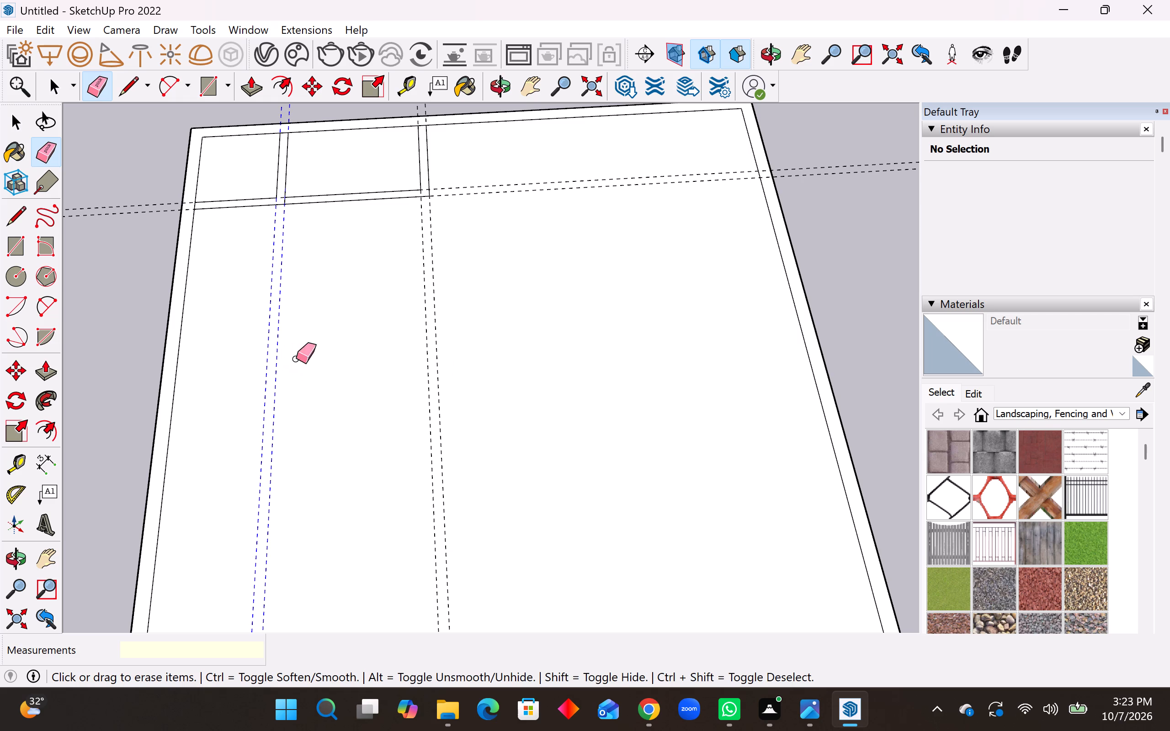
{"action": "left_click_drag", "start_coordinate": [296, 359], "coordinate": [474, 356]}
{"action": "left_click_drag", "start_coordinate": [437, 357], "coordinate": [413, 359]}
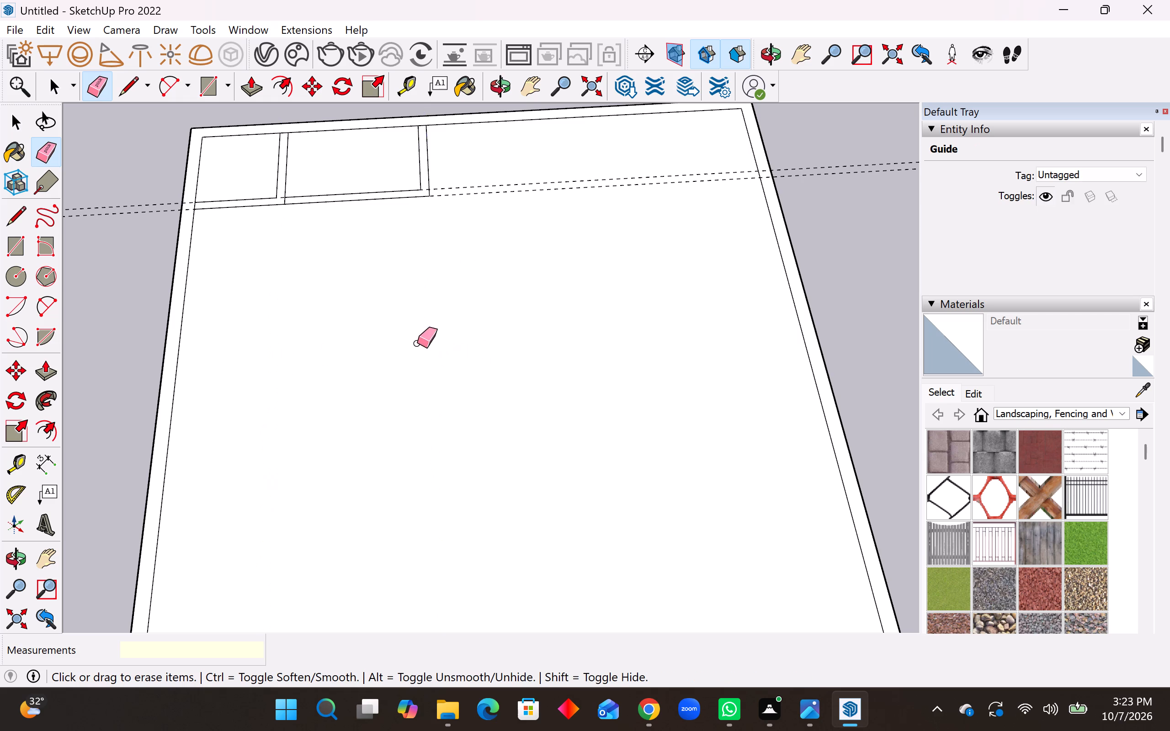
{"action": "left_click_drag", "start_coordinate": [457, 176], "coordinate": [454, 237]}
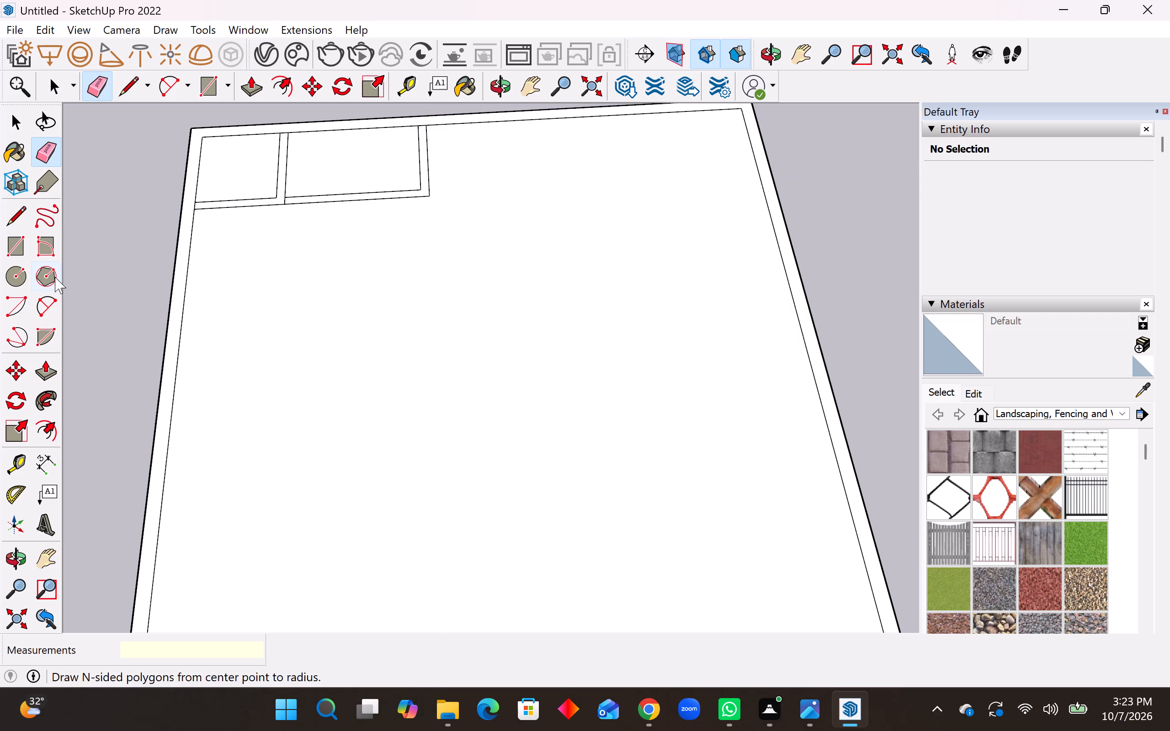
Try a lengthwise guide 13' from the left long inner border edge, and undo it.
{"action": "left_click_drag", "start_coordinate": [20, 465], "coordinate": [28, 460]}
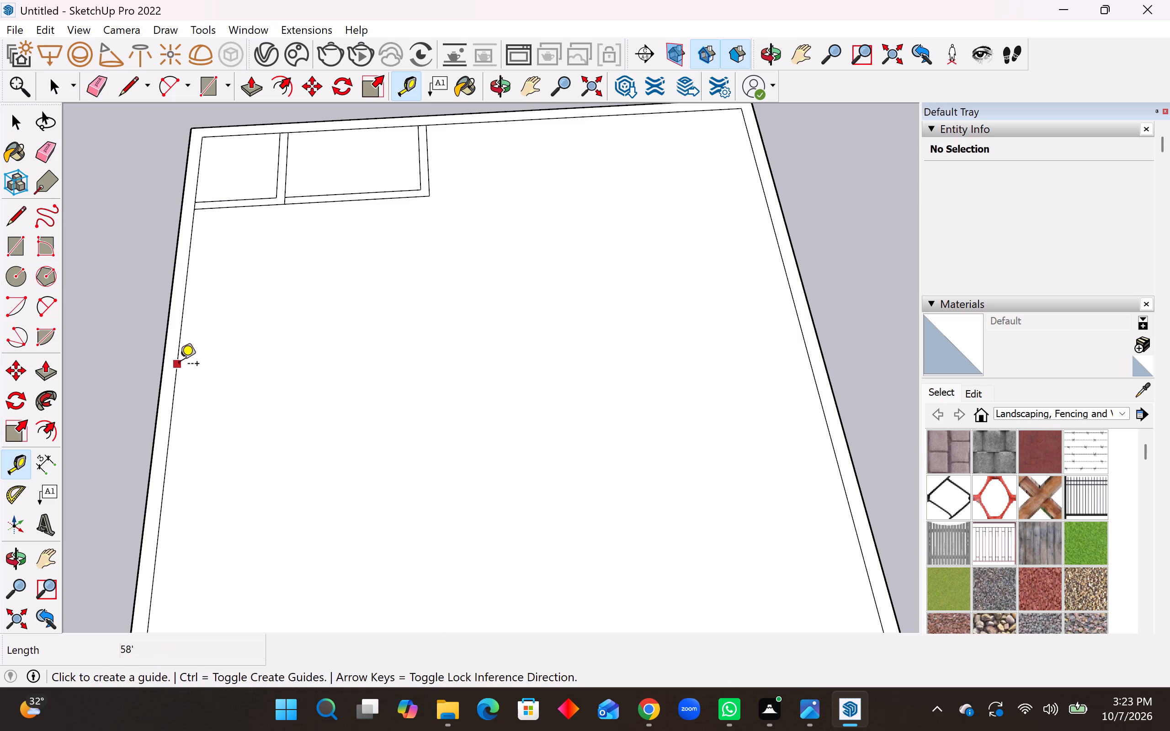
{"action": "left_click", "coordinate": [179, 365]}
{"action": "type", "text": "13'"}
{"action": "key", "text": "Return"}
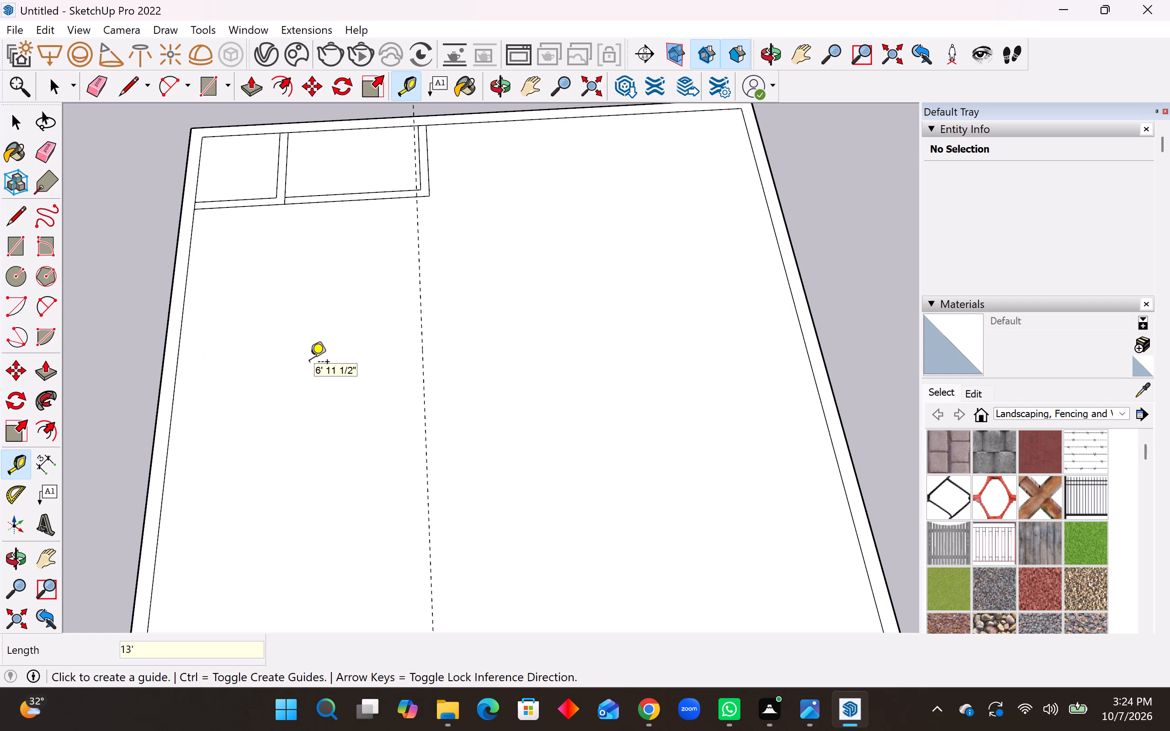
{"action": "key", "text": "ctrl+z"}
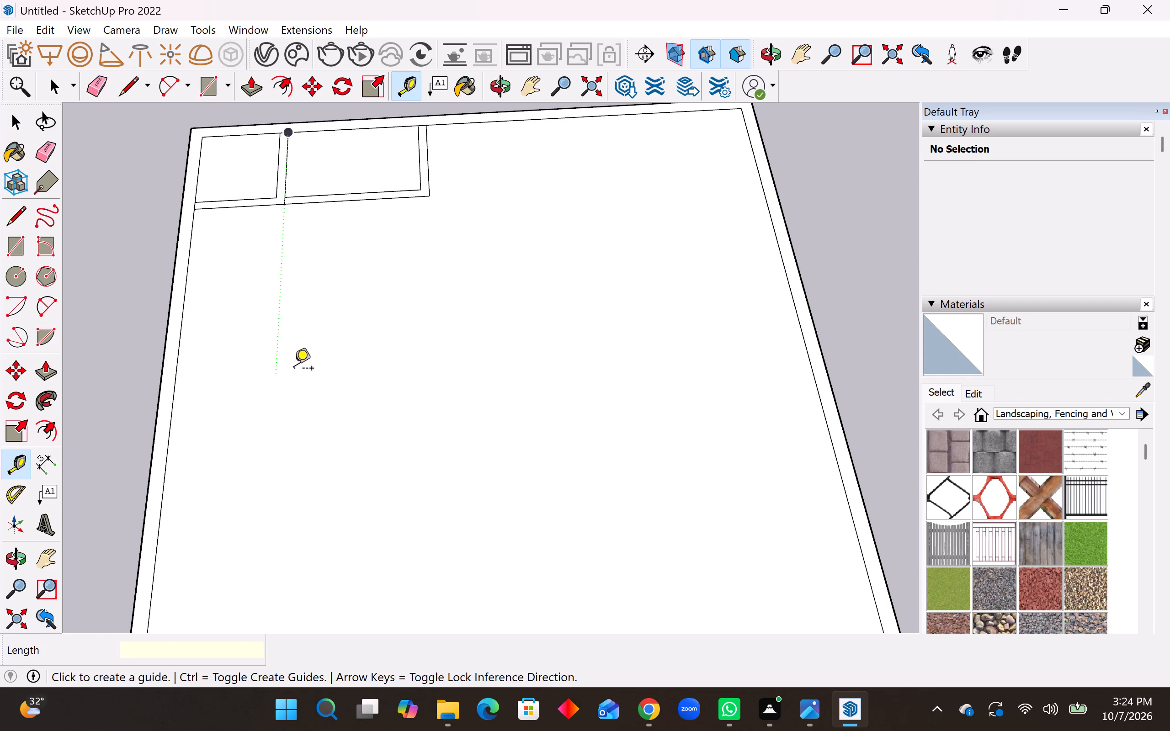
Place lengthwise guides 13'3" and 13'9" from the left long inner border edge, matching the adjoining room's far wall lines.
{"action": "left_click", "coordinate": [187, 294]}
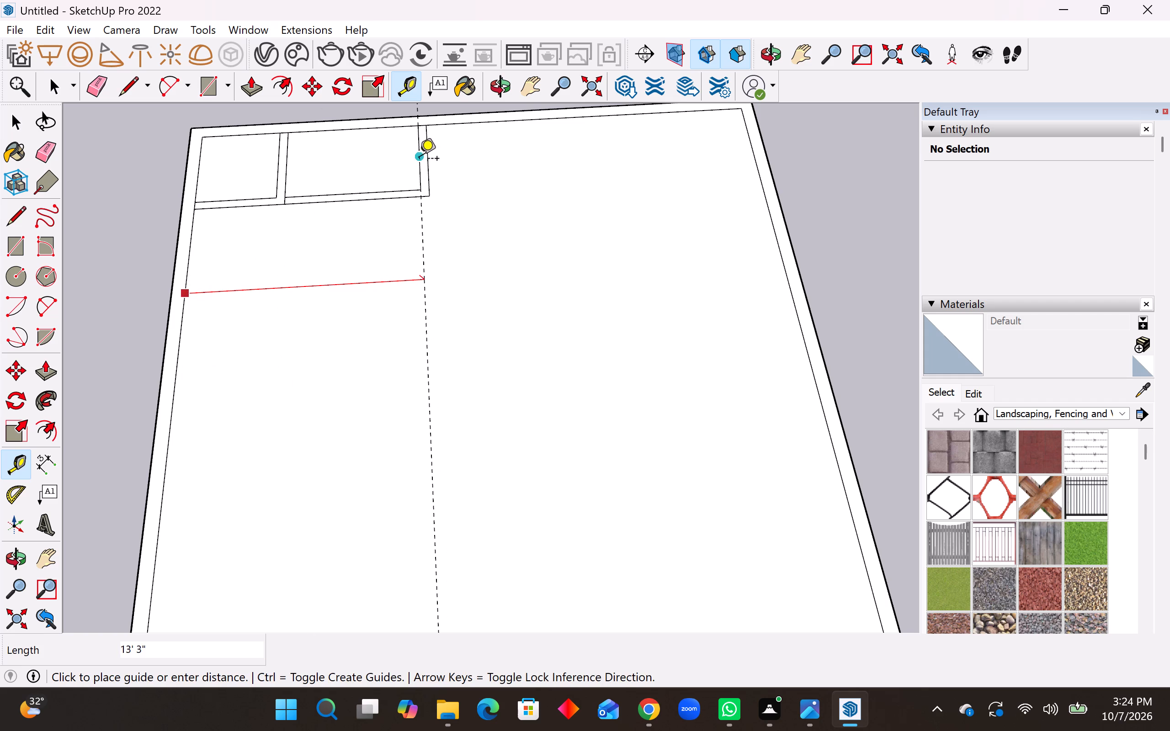
{"action": "left_click", "coordinate": [419, 160]}
{"action": "left_click", "coordinate": [181, 318]}
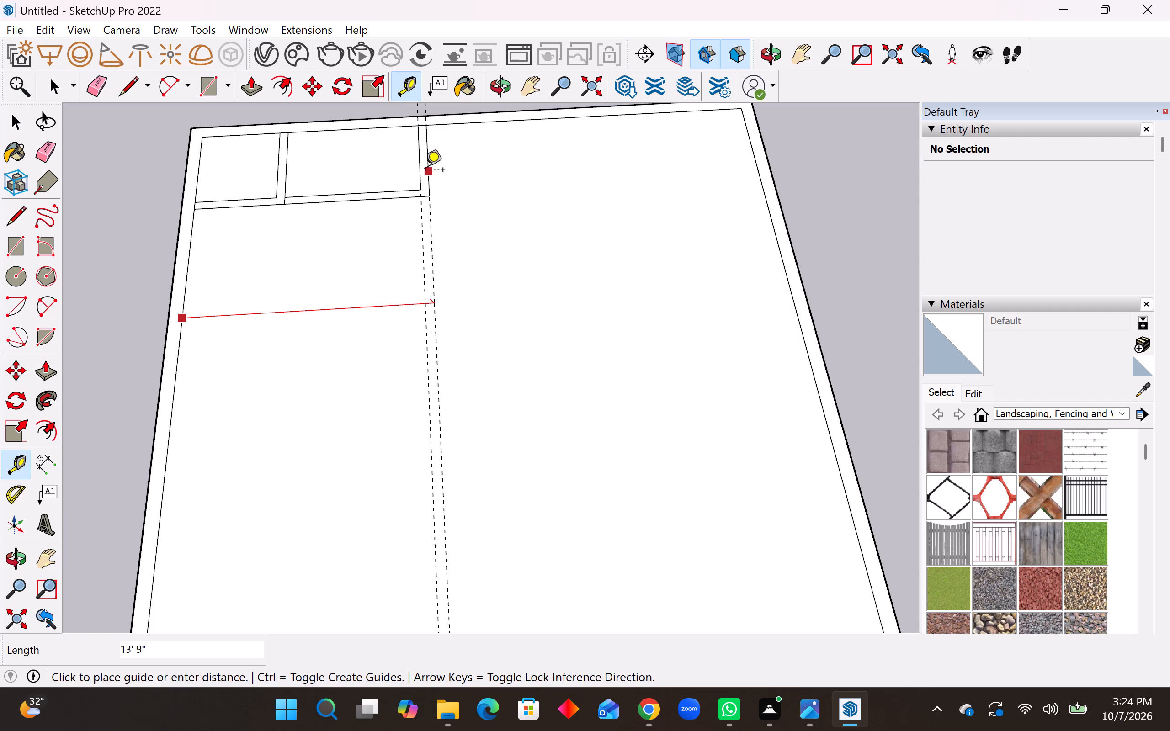
{"action": "left_click", "coordinate": [428, 171]}
Place a crosswise guide 15'6" from the two small rooms' outer wall line, and another 6" beyond it.
{"action": "left_click", "coordinate": [326, 206]}
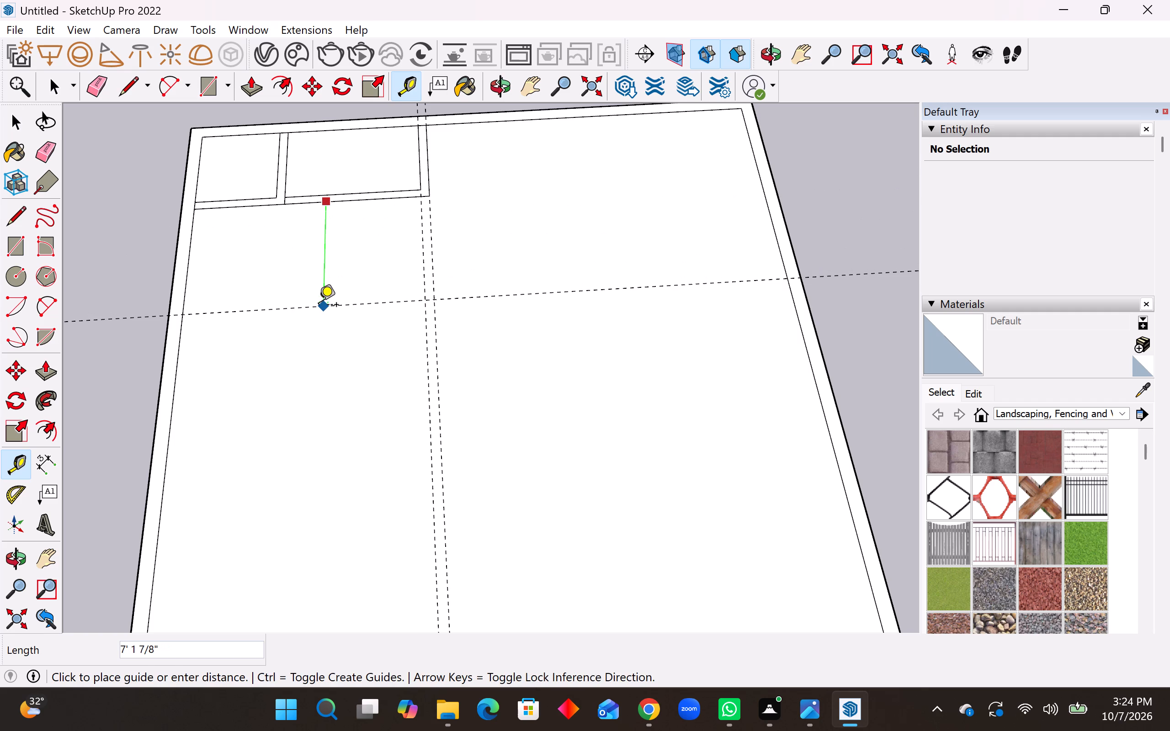
{"action": "type", "text": "15'6\""}
{"action": "key", "text": "Return"}
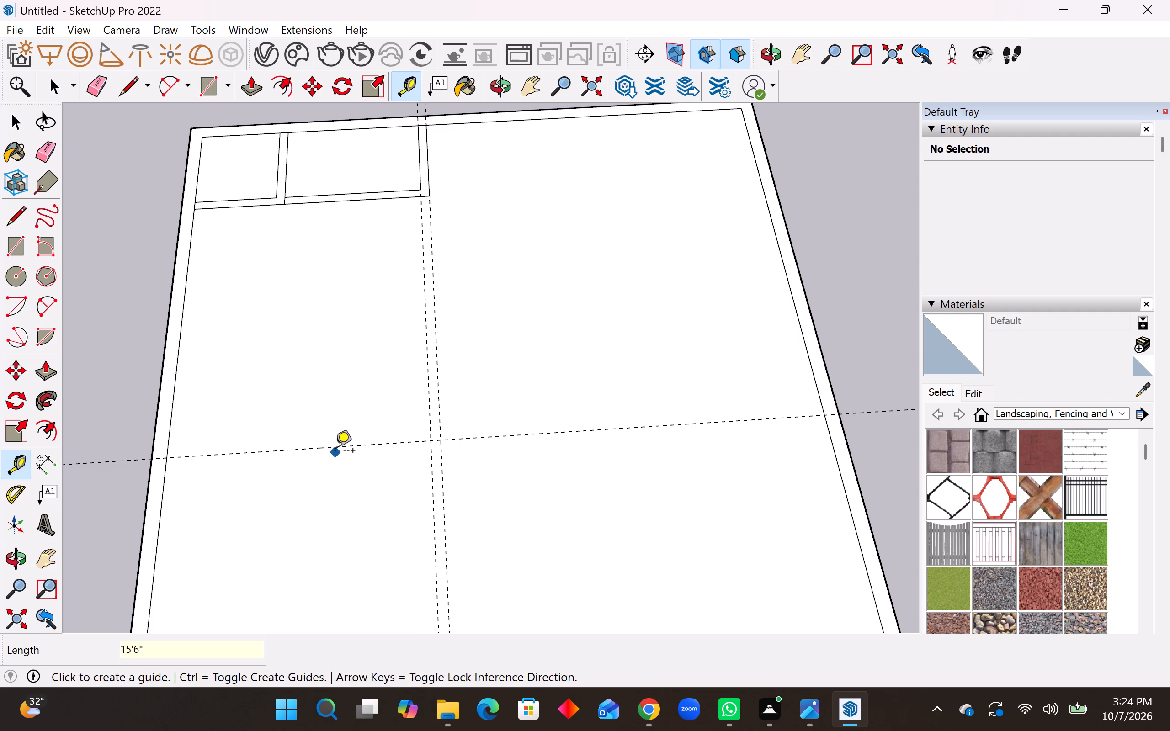
{"action": "left_click", "coordinate": [335, 451]}
{"action": "type", "text": "6\""}
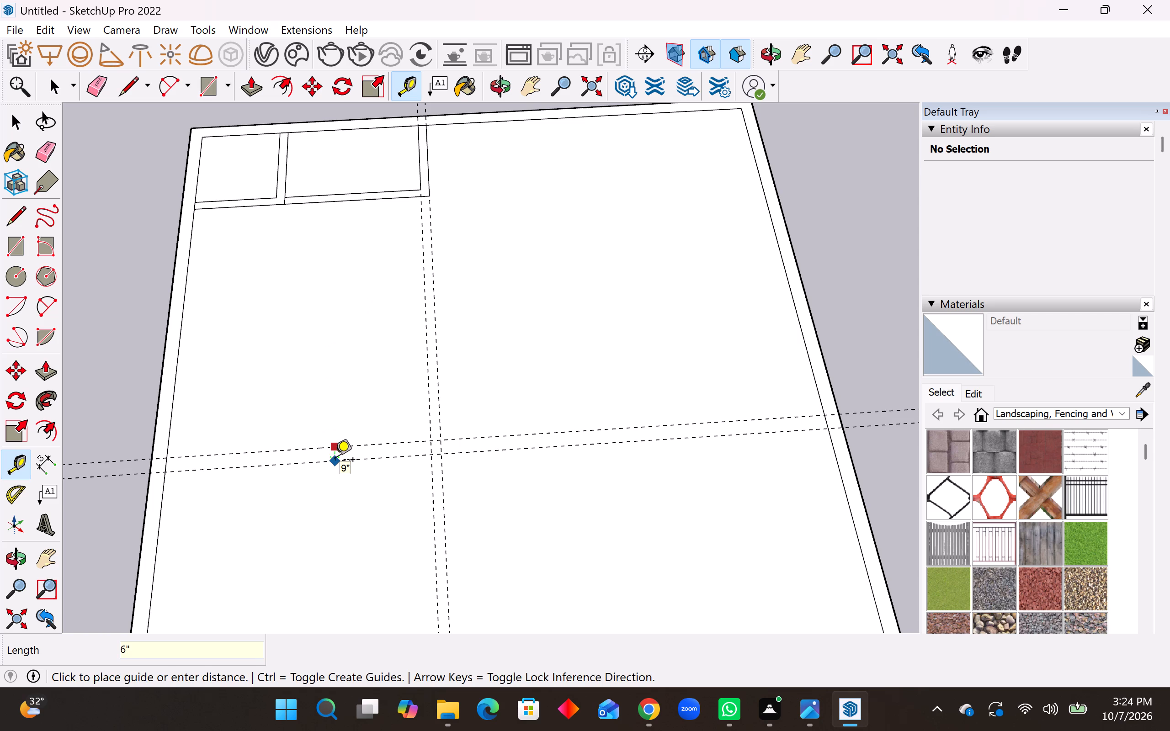
{"action": "key", "text": "Return"}
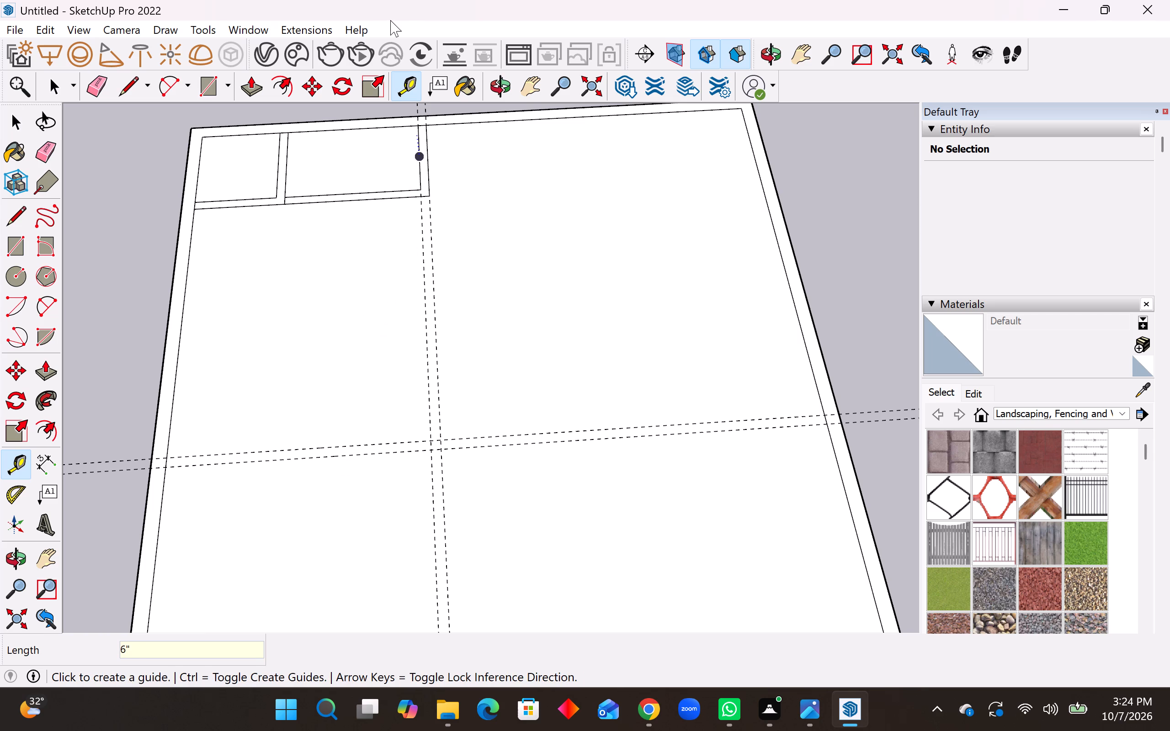
Draw 15'6" by 13'3" and 16' by 13'9" rectangles for the large room, starting at the corner room's outer wall line.
{"action": "left_click", "coordinate": [12, 239]}
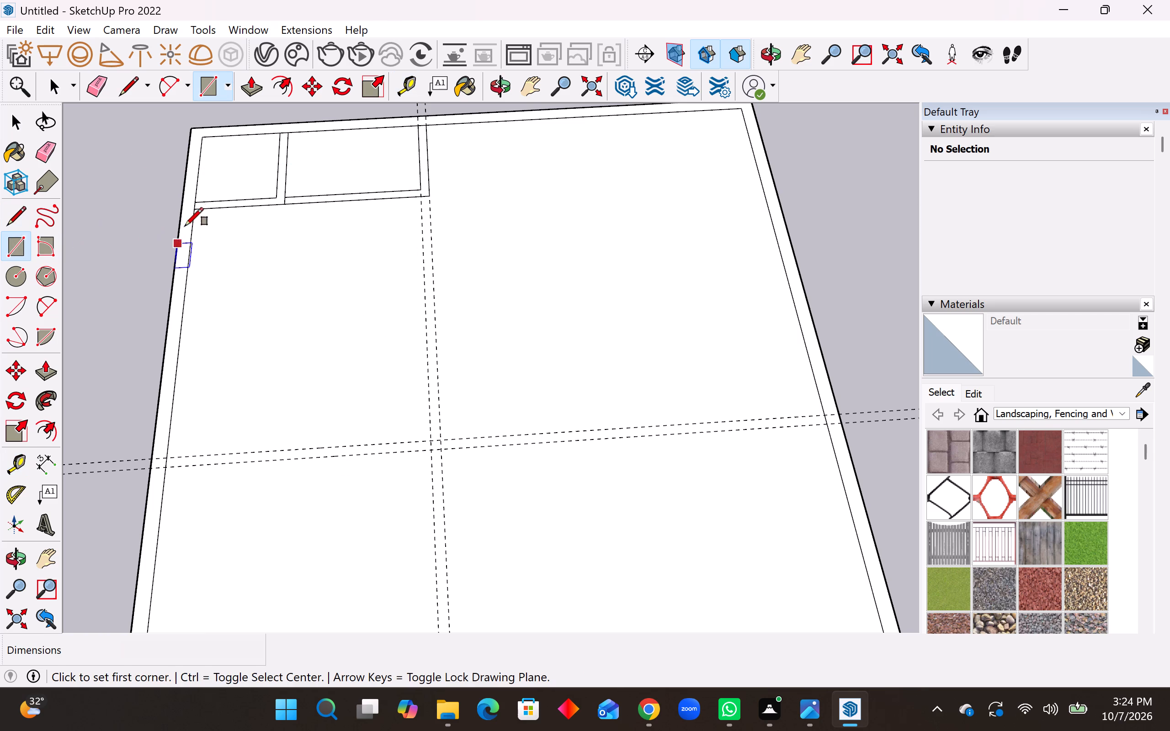
{"action": "left_click", "coordinate": [196, 210]}
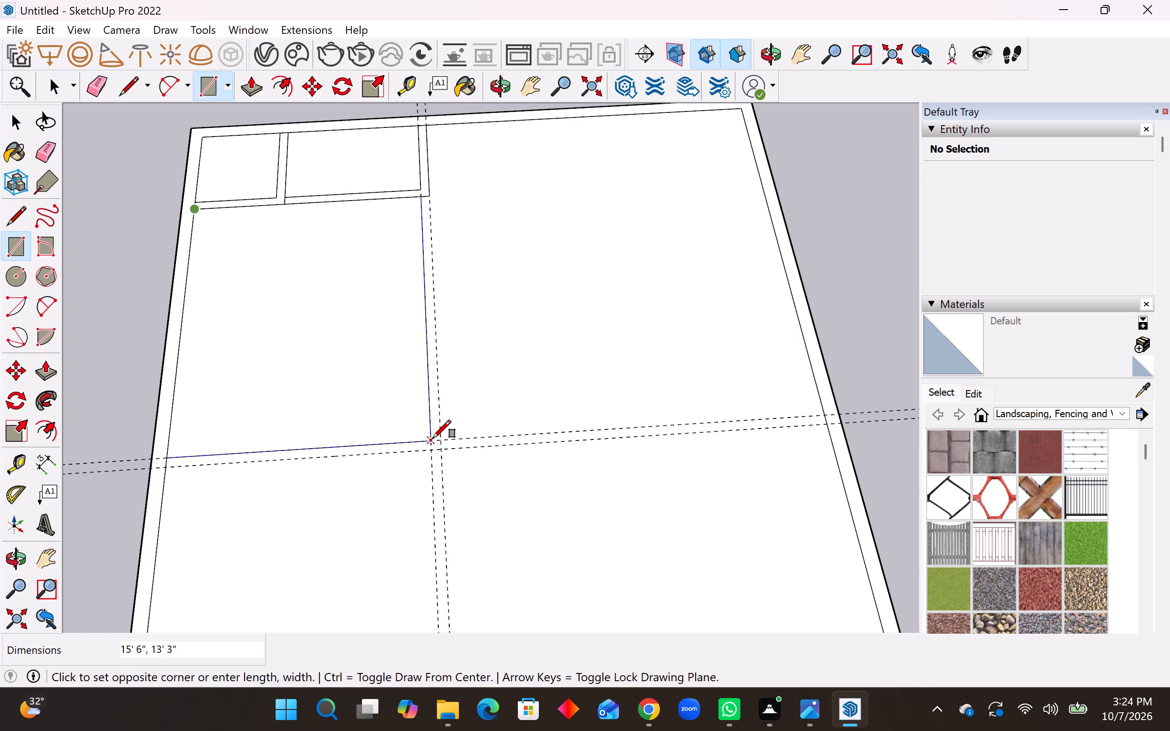
{"action": "left_click", "coordinate": [433, 438]}
{"action": "left_click", "coordinate": [194, 210]}
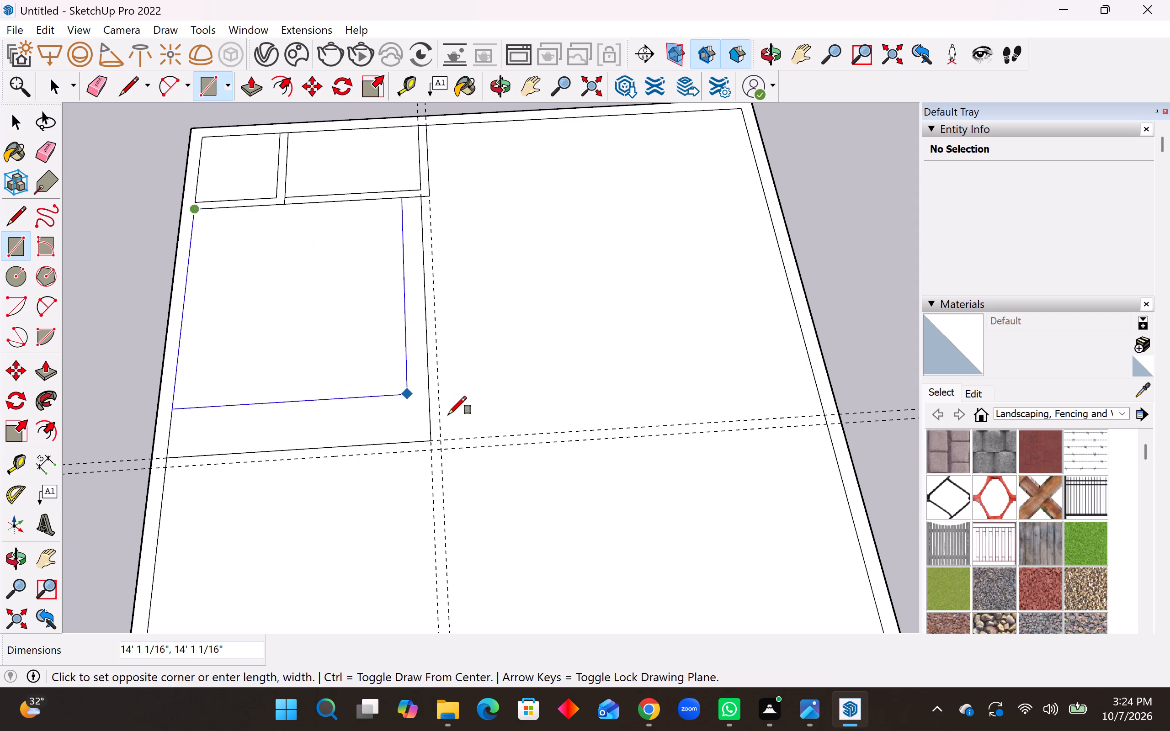
{"action": "left_click", "coordinate": [441, 448]}
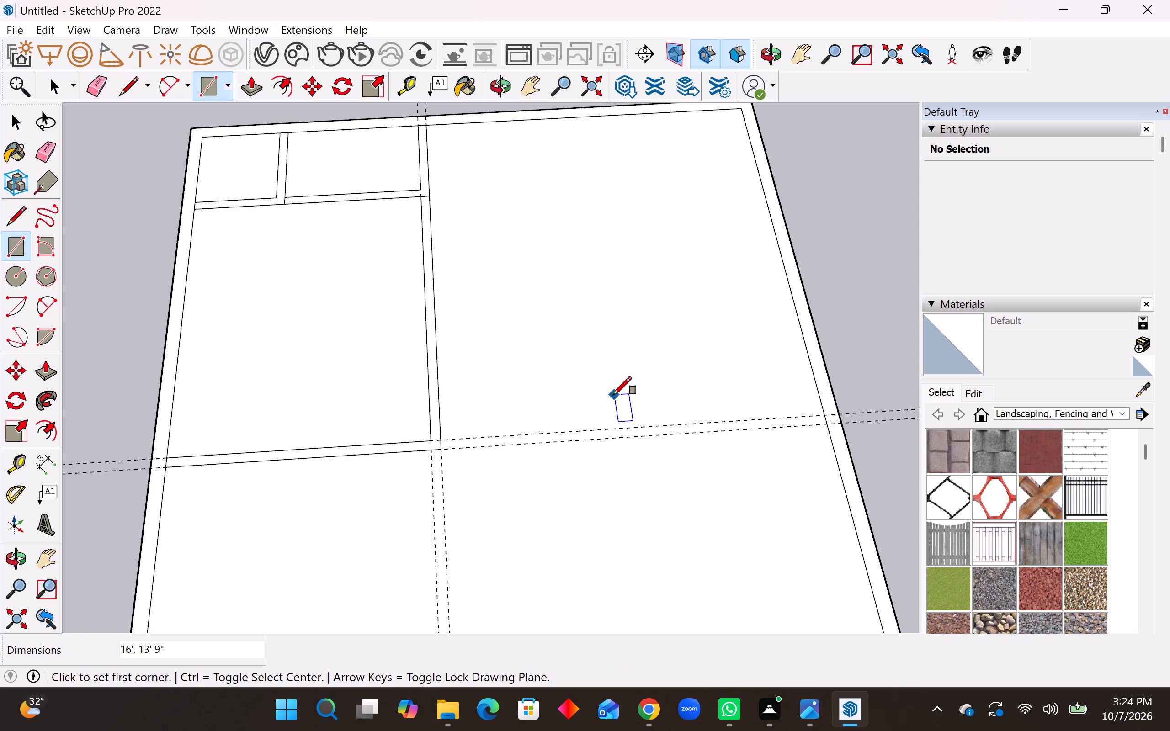
Erase the lengthwise and crosswise guide pairs around the large room.
{"action": "key", "text": "space"}
{"action": "left_click", "coordinate": [46, 152]}
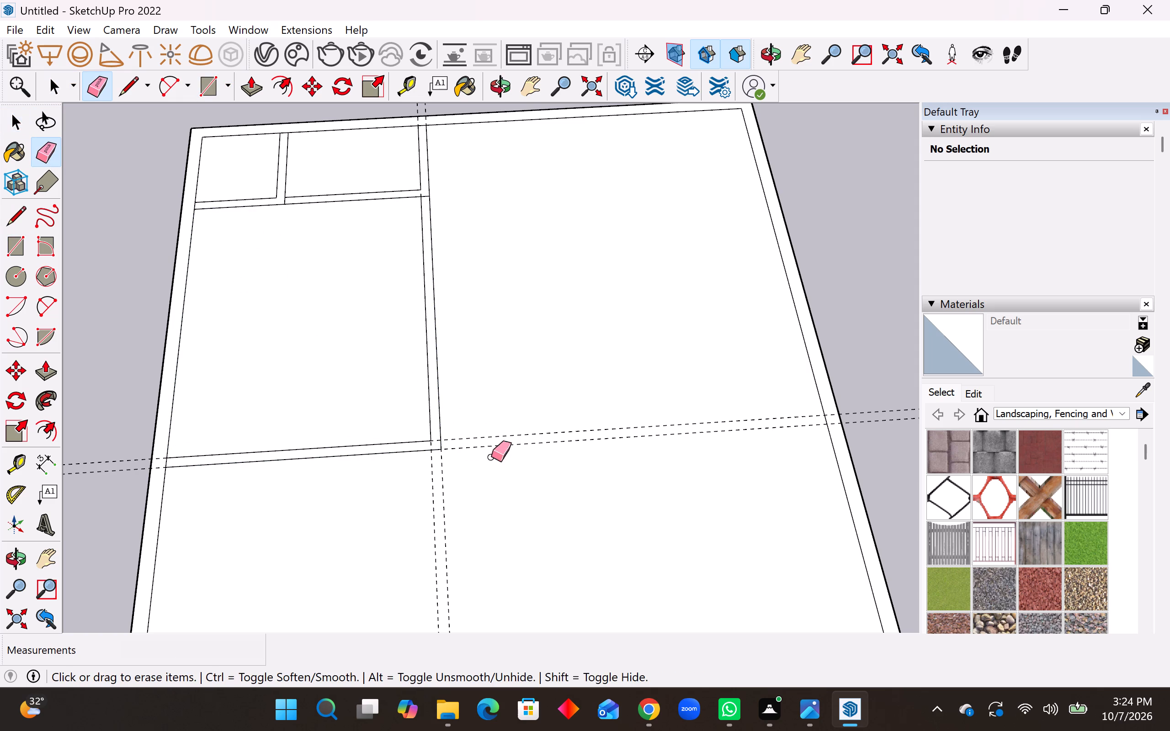
{"action": "left_click_drag", "start_coordinate": [491, 429], "coordinate": [414, 503]}
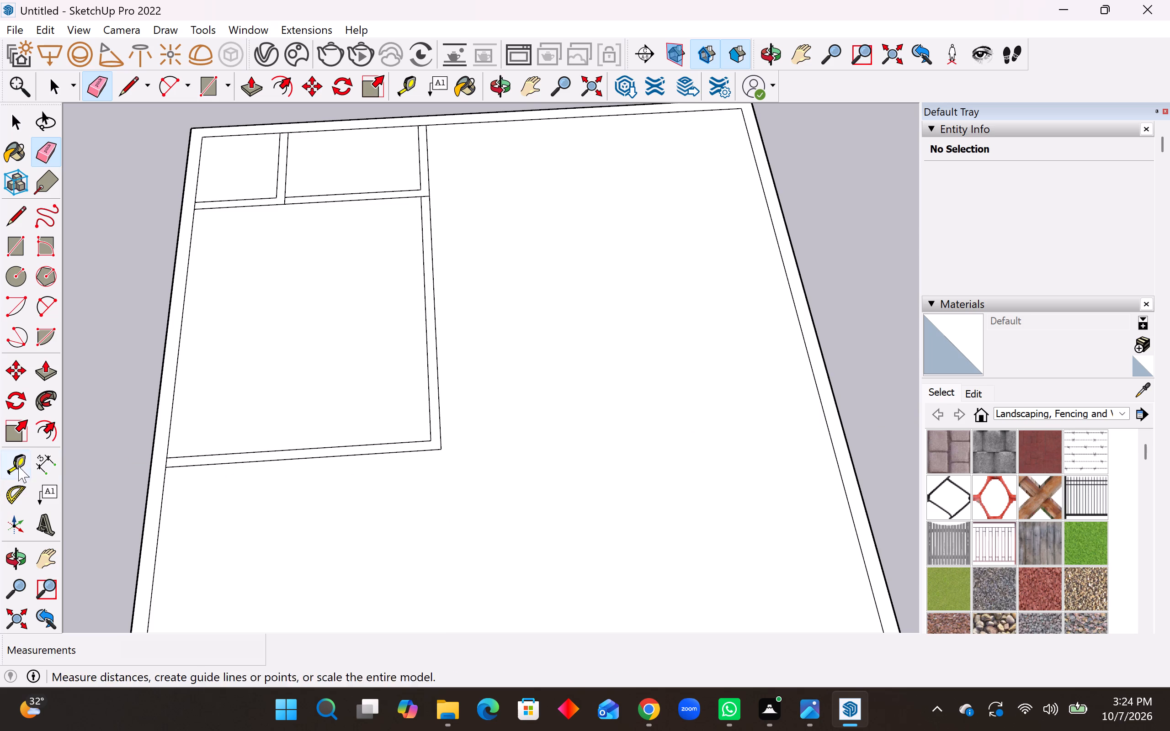
Place a crosswise guide 3'6" from the slab's short inner border edge beside the small rooms, and another 6" beyond it.
{"action": "left_click", "coordinate": [6, 466]}
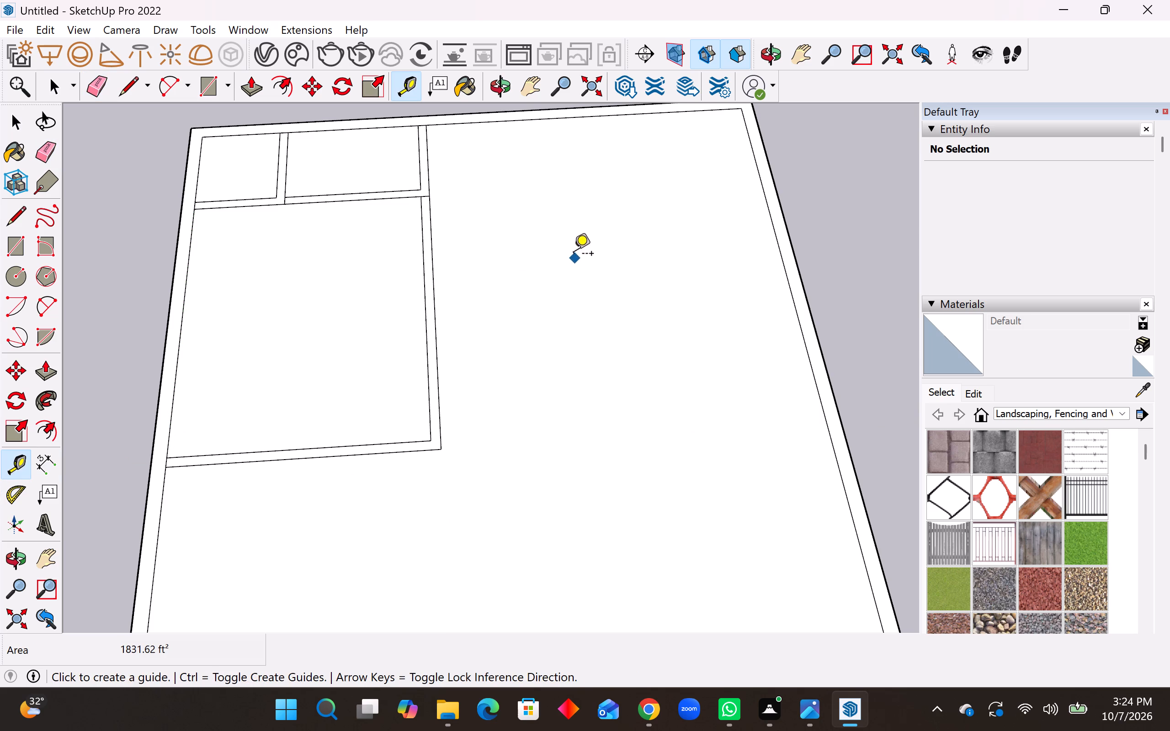
{"action": "left_click", "coordinate": [569, 123]}
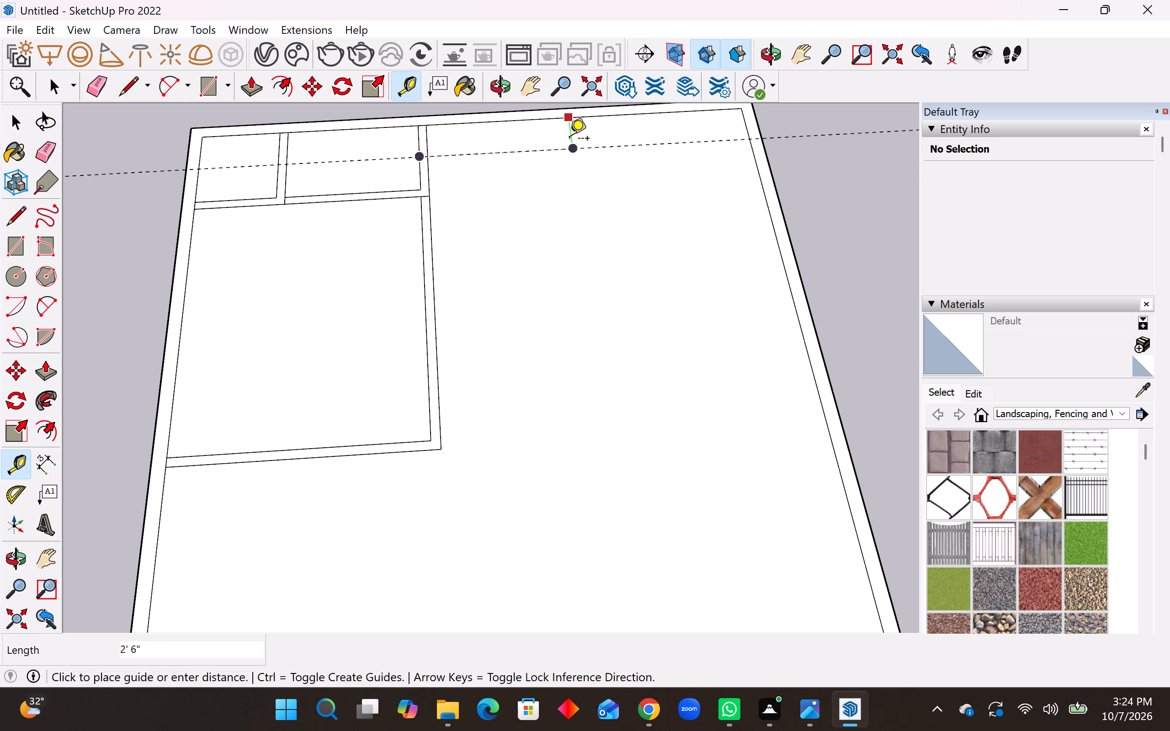
{"action": "type", "text": "3'6"}
{"action": "key", "text": "shift+quotedbl"}
{"action": "key", "text": "Return"}
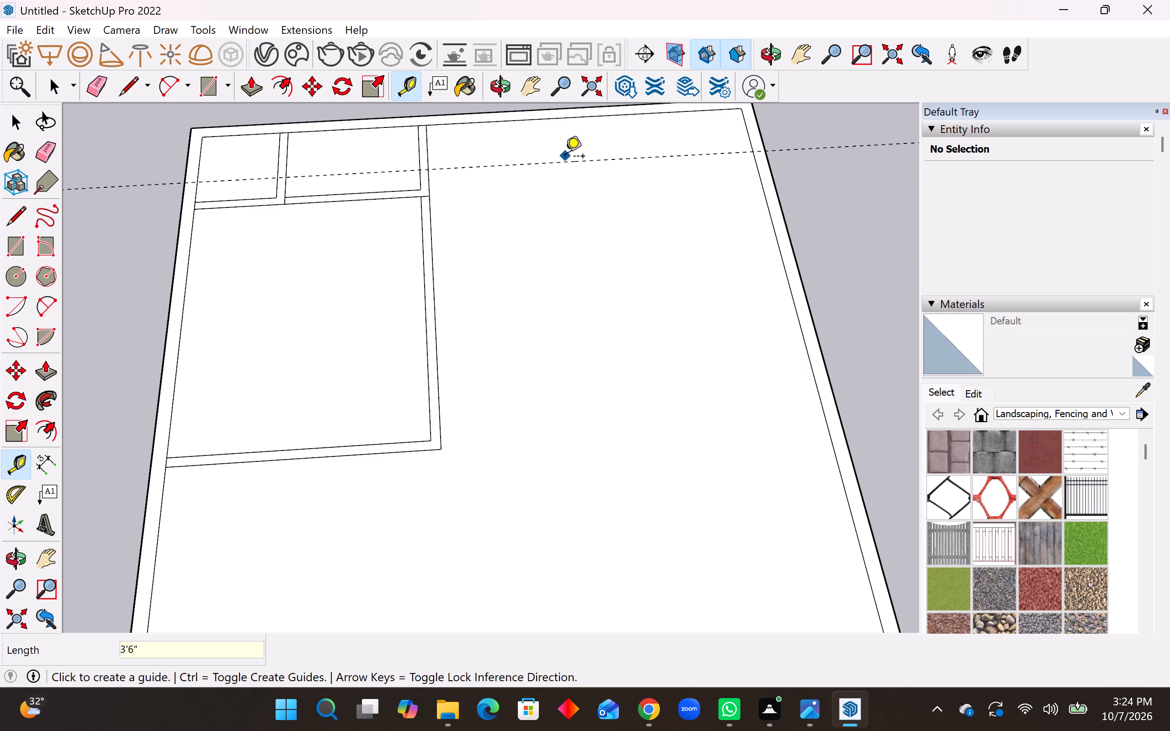
{"action": "left_click", "coordinate": [565, 160]}
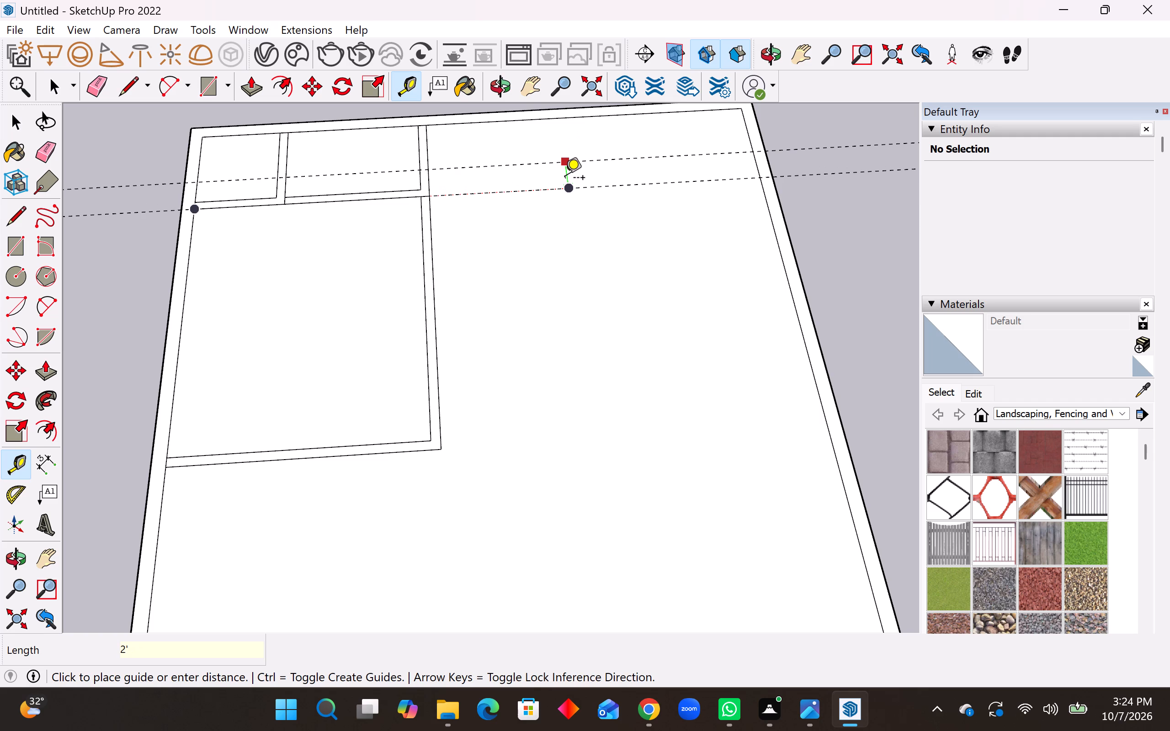
{"action": "key", "text": "6"}
{"action": "key", "text": "shift+quotedbl"}
{"action": "key", "text": "Return"}
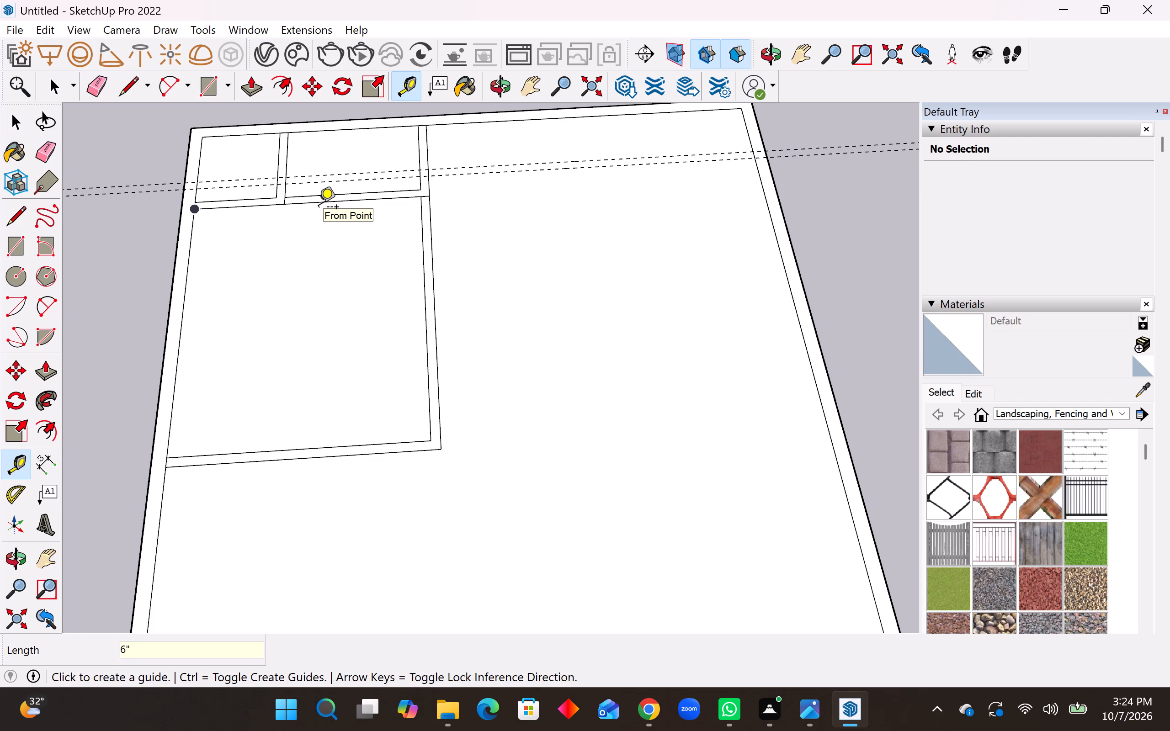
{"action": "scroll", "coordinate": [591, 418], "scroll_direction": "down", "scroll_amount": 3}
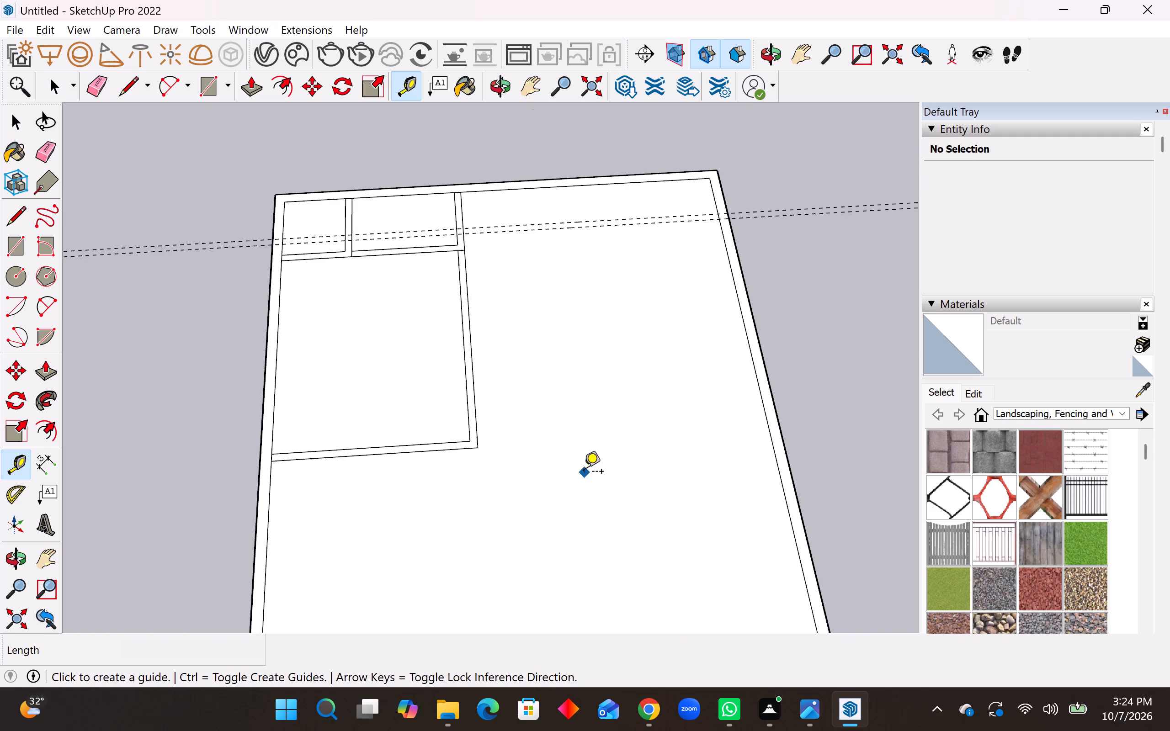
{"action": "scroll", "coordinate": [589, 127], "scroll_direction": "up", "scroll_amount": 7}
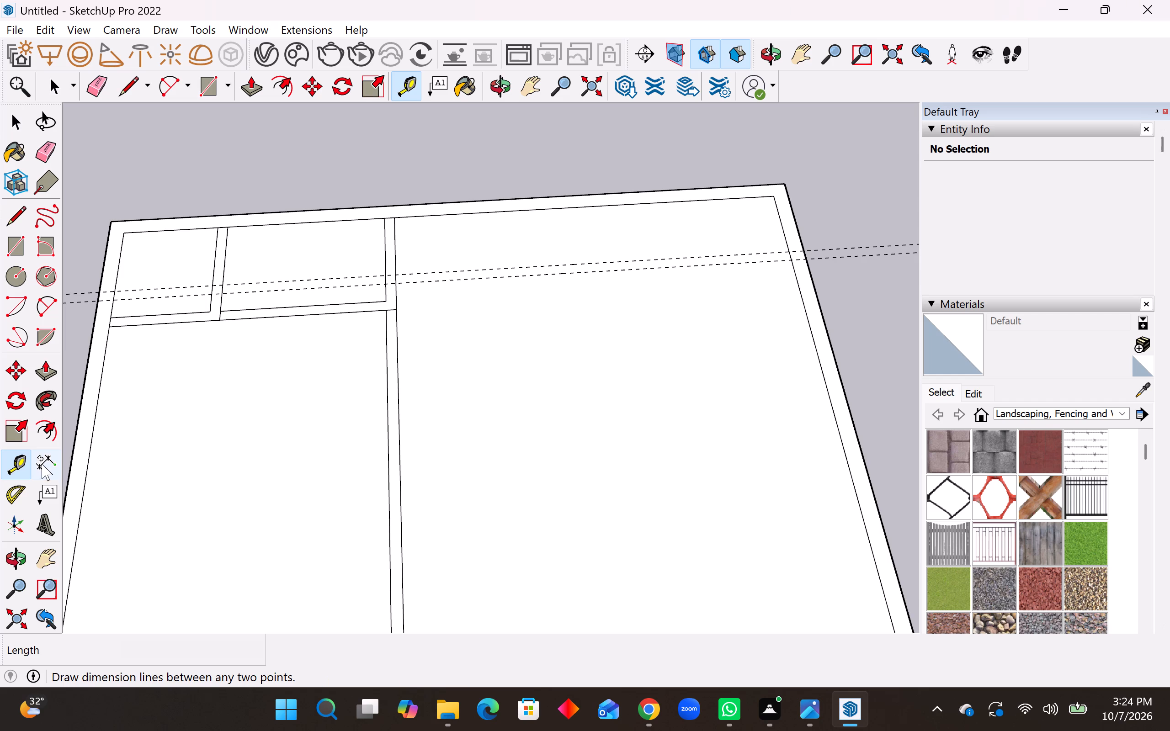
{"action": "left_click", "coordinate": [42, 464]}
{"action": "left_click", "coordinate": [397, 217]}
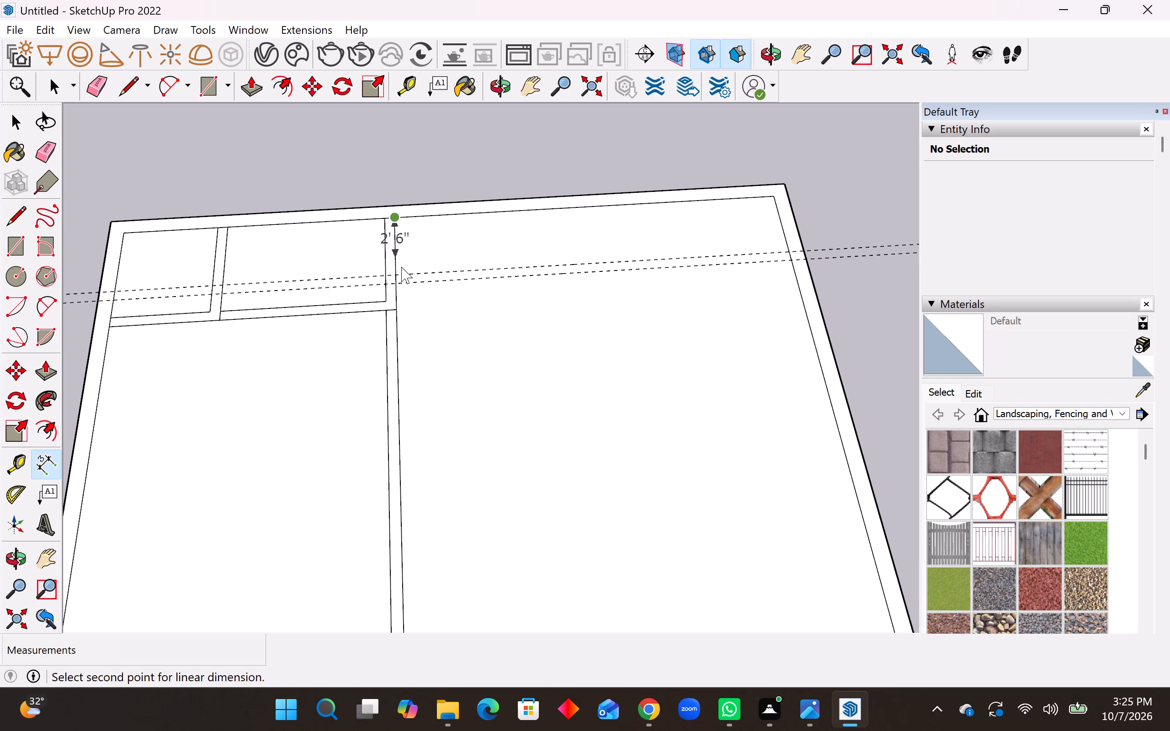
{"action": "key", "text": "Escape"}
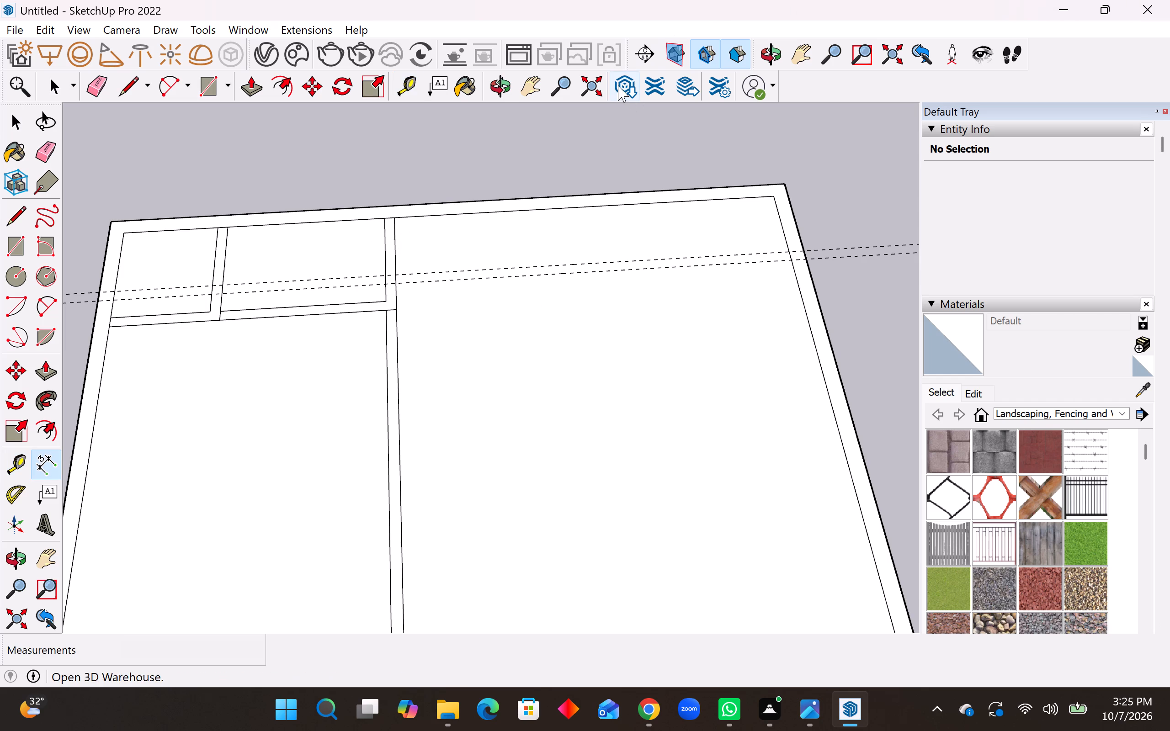
Draw 19'9" by 3'6" and 19'9" by 4' rectangles from the second small room's outer wall corner to the opposite long border.
{"action": "left_click", "coordinate": [21, 254]}
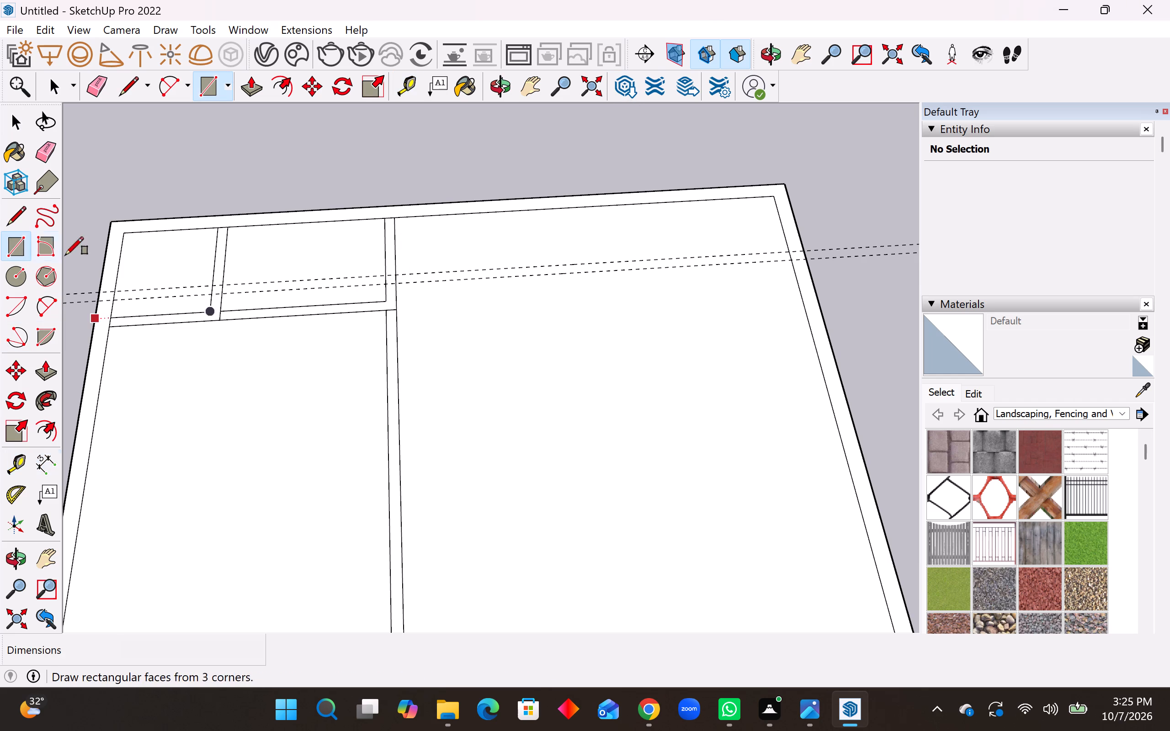
{"action": "left_click", "coordinate": [393, 222]}
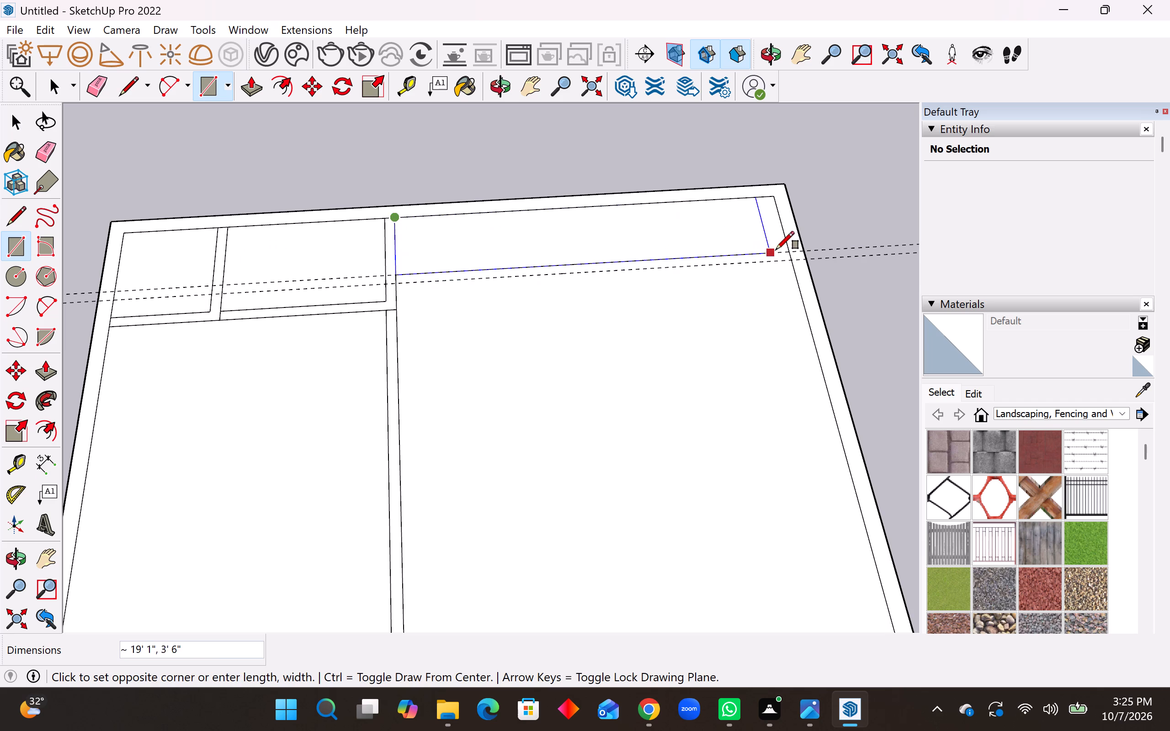
{"action": "left_click", "coordinate": [786, 250]}
{"action": "left_click", "coordinate": [399, 218]}
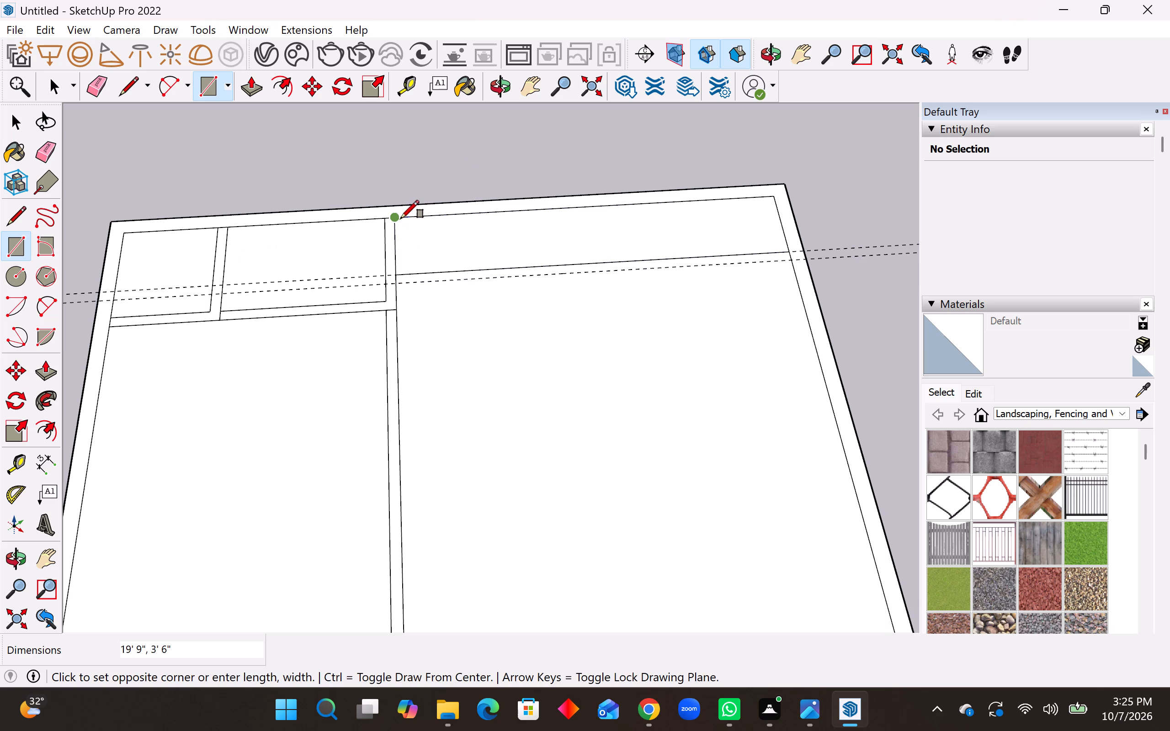
{"action": "left_click", "coordinate": [791, 264]}
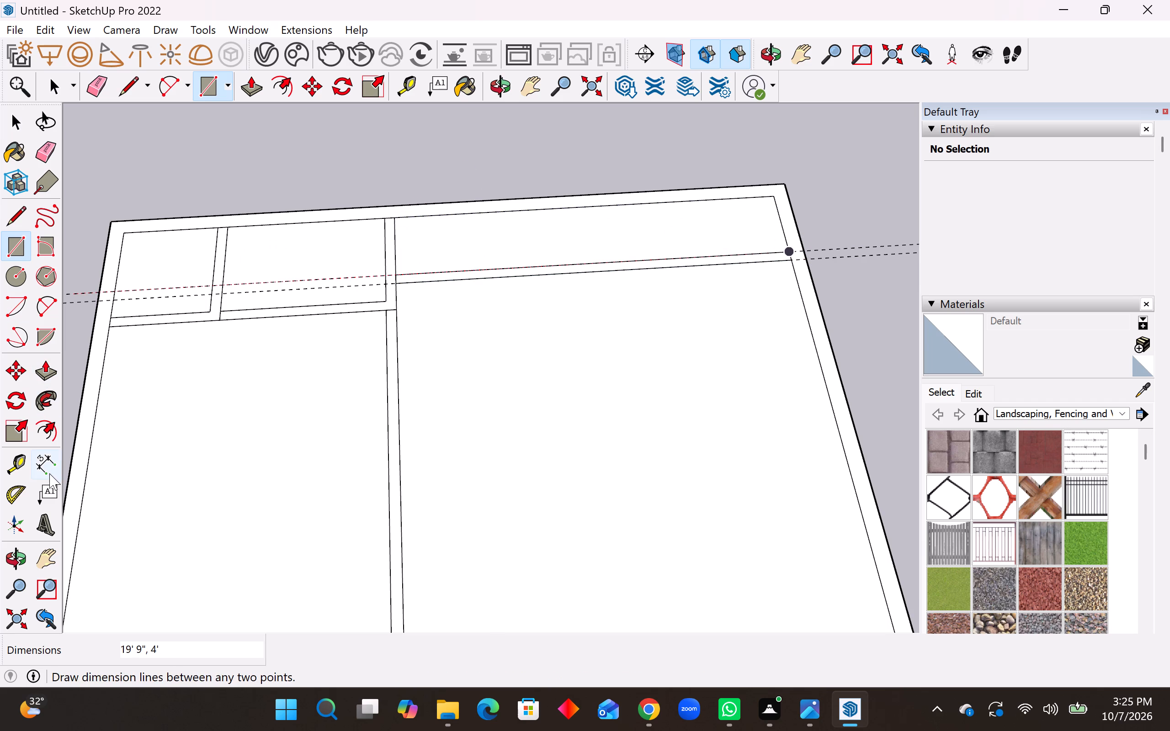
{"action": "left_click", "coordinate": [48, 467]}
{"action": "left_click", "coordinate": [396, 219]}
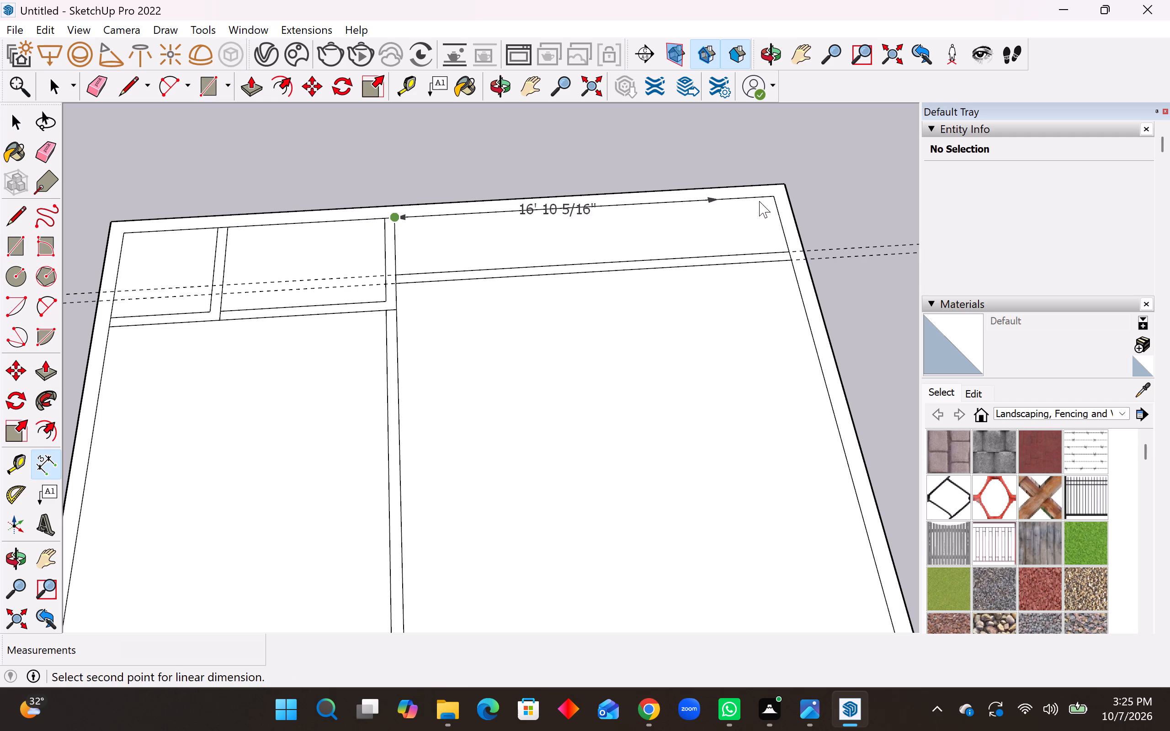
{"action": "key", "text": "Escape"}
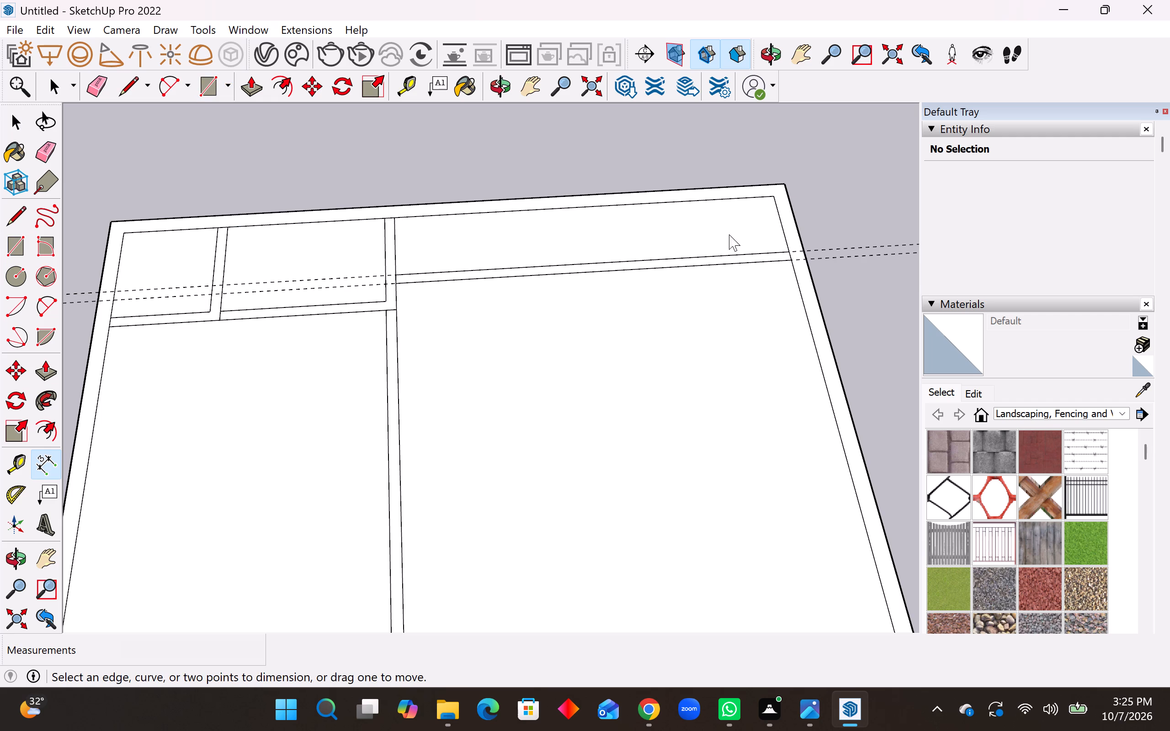
Place a lengthwise guide 5' from the large room's outer wall line, and another 6" beyond it.
{"action": "scroll", "coordinate": [344, 257], "scroll_direction": "down", "scroll_amount": 3}
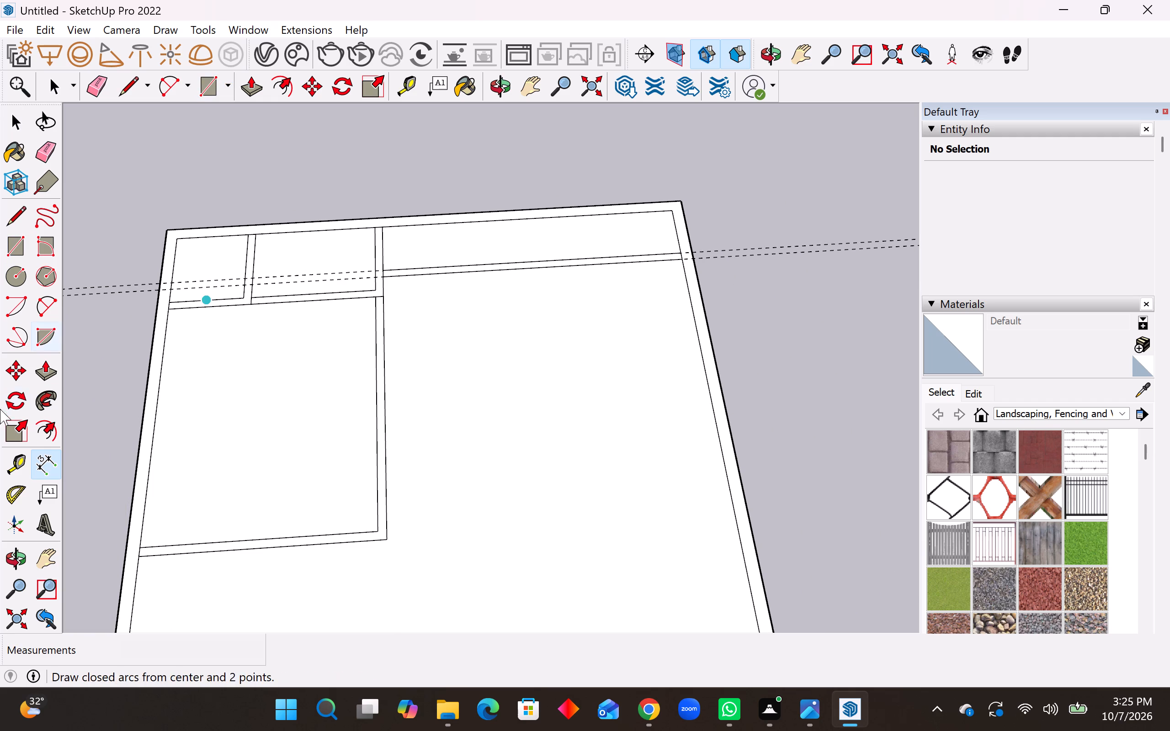
{"action": "left_click", "coordinate": [24, 469]}
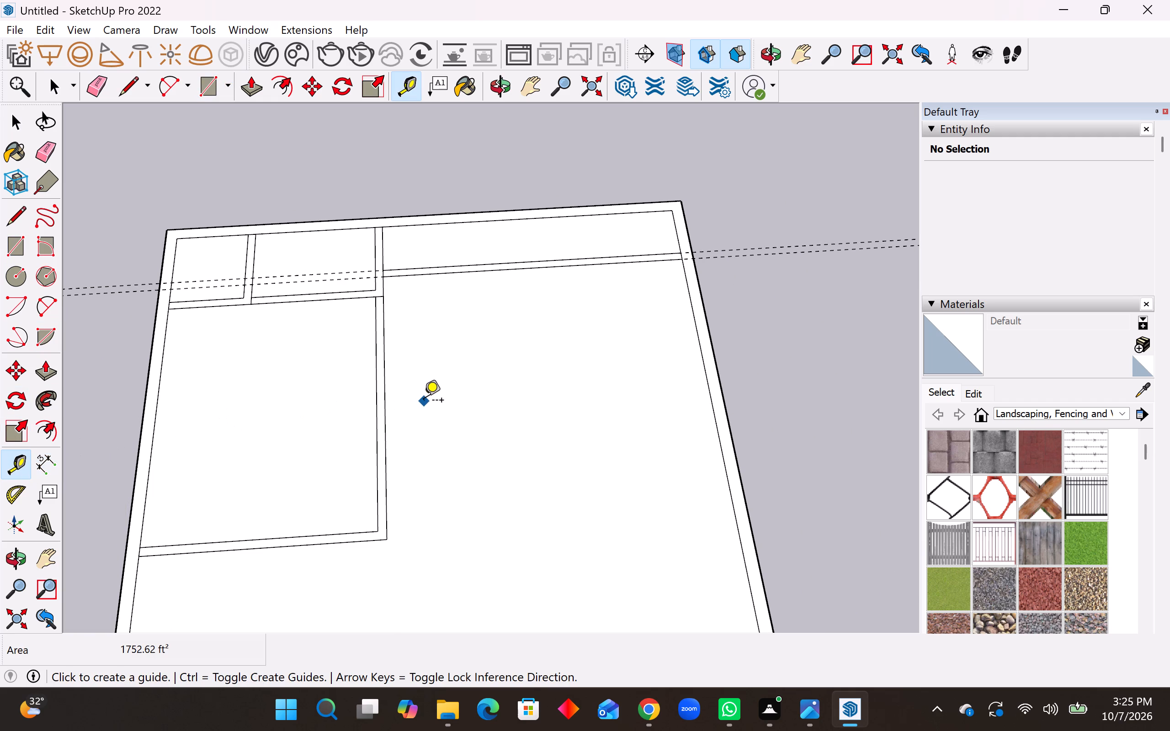
{"action": "left_click", "coordinate": [387, 417]}
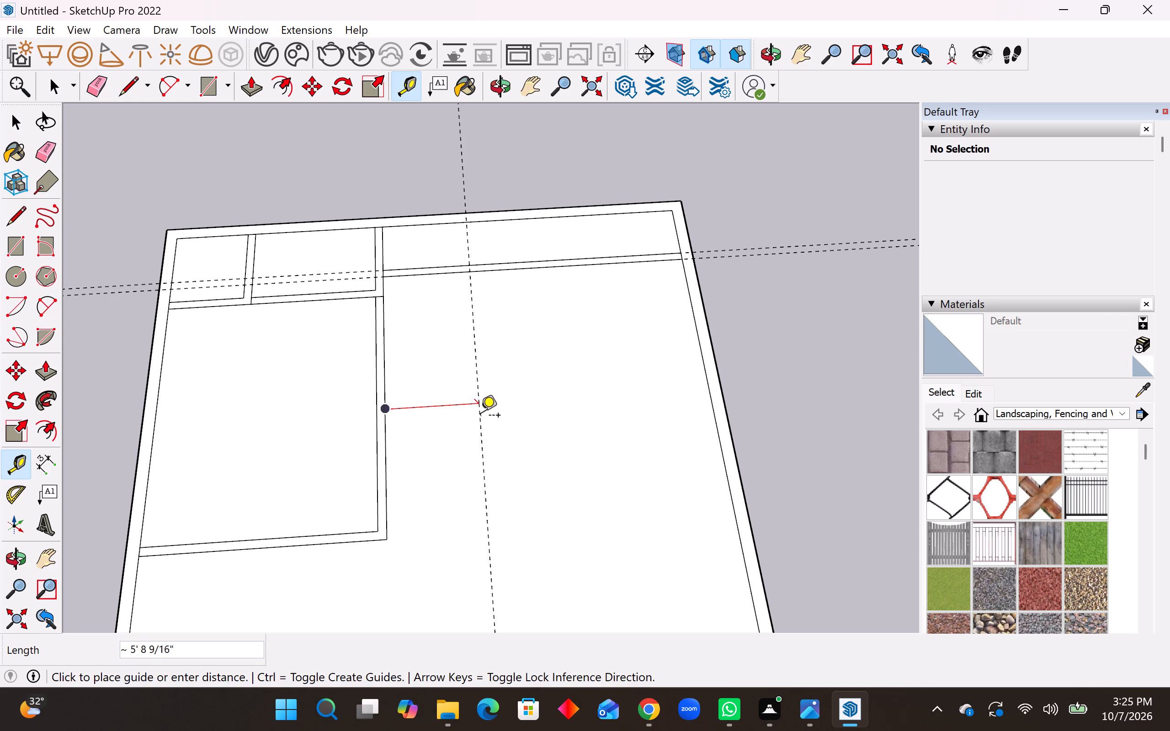
{"action": "type", "text": "5'"}
{"action": "key", "text": "Return"}
{"action": "left_click", "coordinate": [471, 418]}
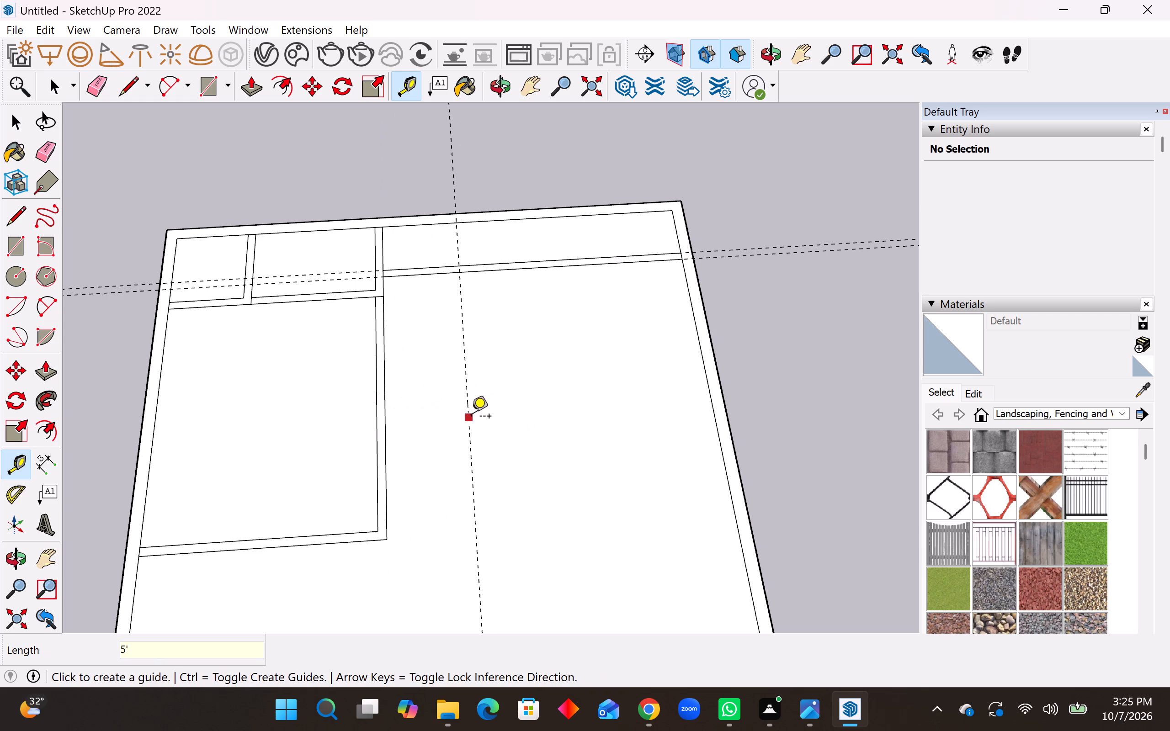
{"action": "key", "text": "6"}
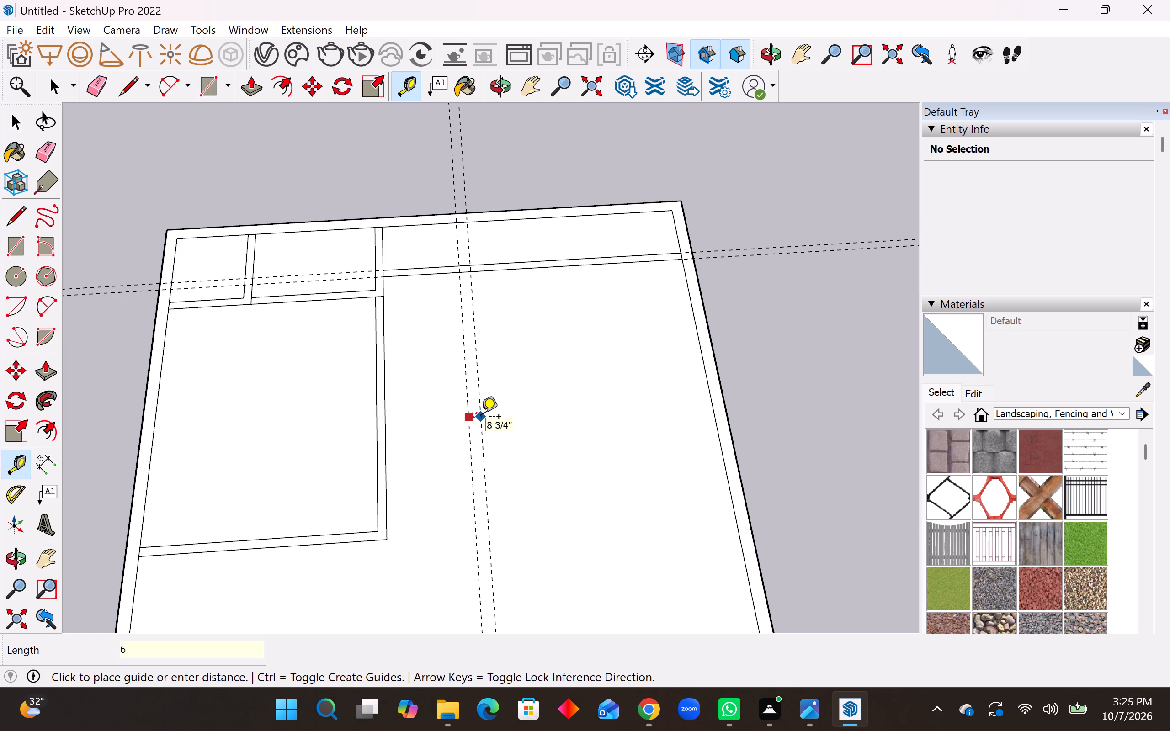
{"action": "key", "text": "shift+quotedbl"}
{"action": "key", "text": "Return"}
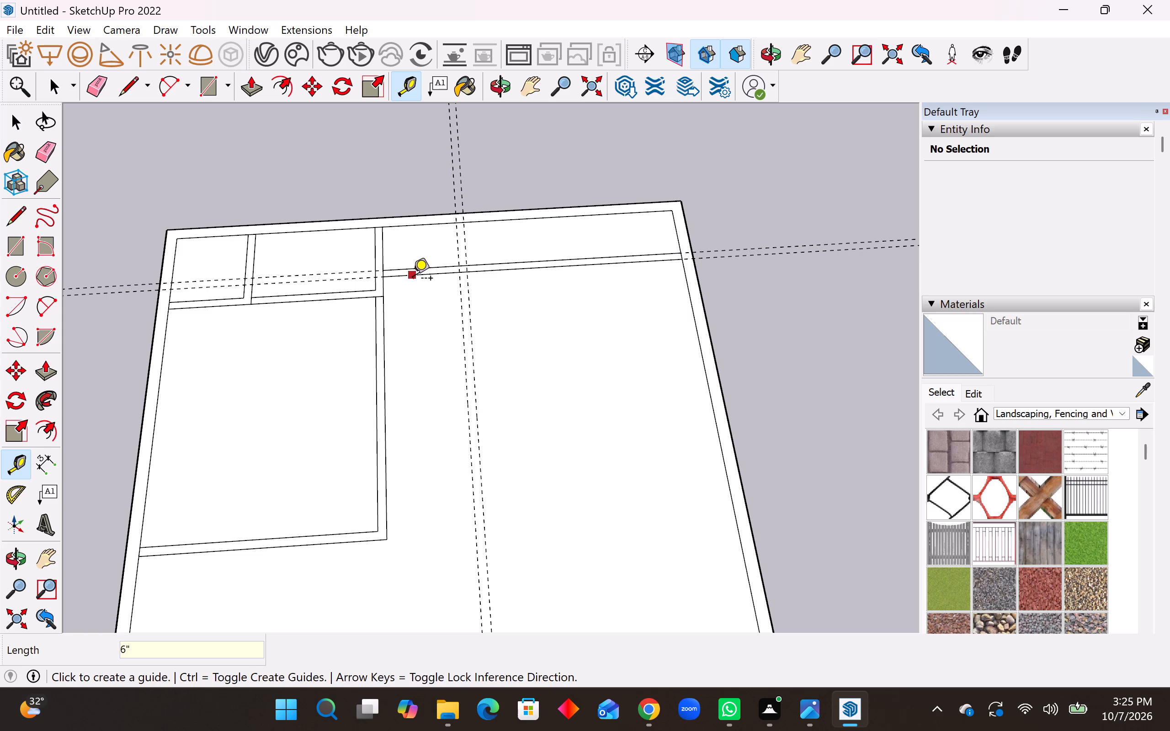
Place a crosswise guide 8' from the narrow strip's outer wall line.
{"action": "left_click", "coordinate": [413, 280]}
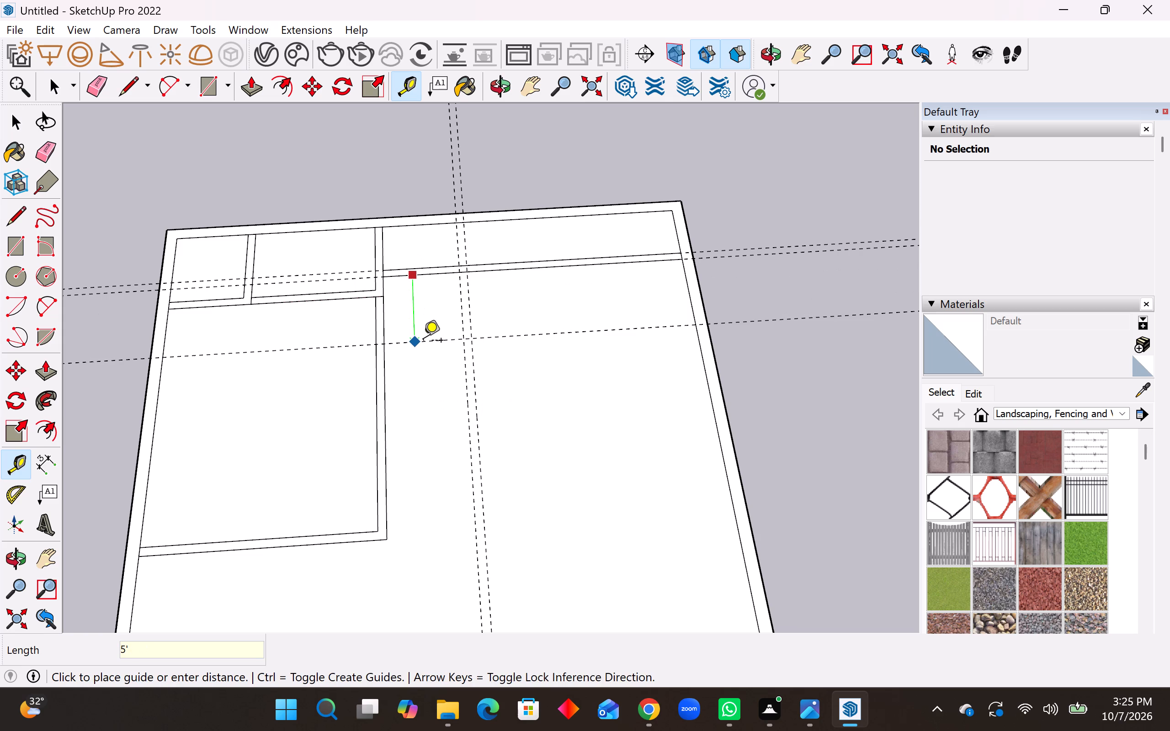
{"action": "type", "text": "8'"}
{"action": "key", "text": "Return"}
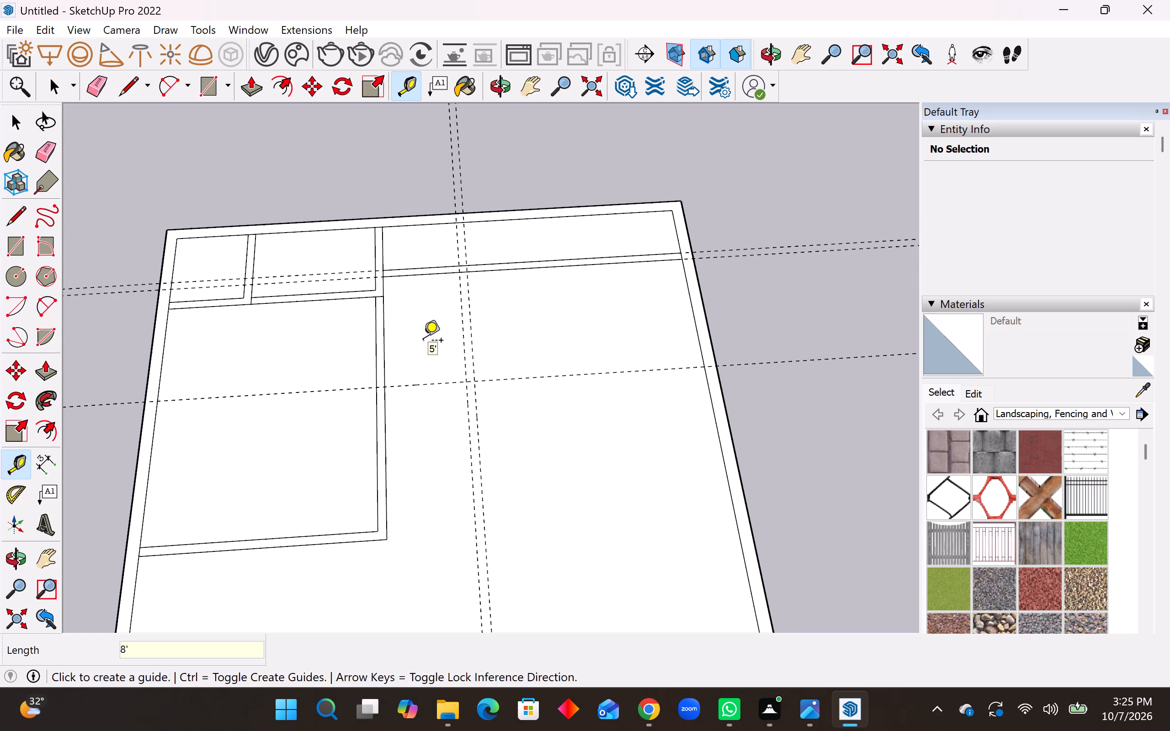
Place a crosswise guide 6" beyond the 8' guide, another 4' beyond that, and a last one 6" further.
{"action": "left_click", "coordinate": [407, 385]}
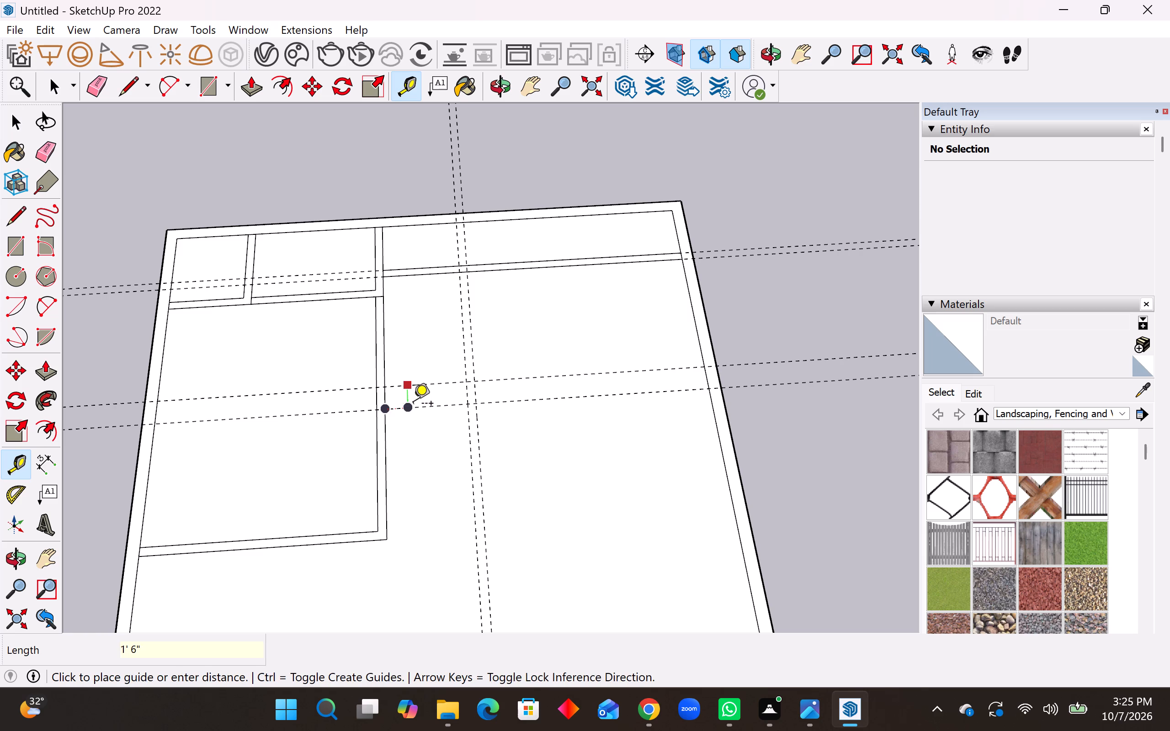
{"action": "key", "text": "6"}
{"action": "key", "text": "shift+quotedbl"}
{"action": "key", "text": "Return"}
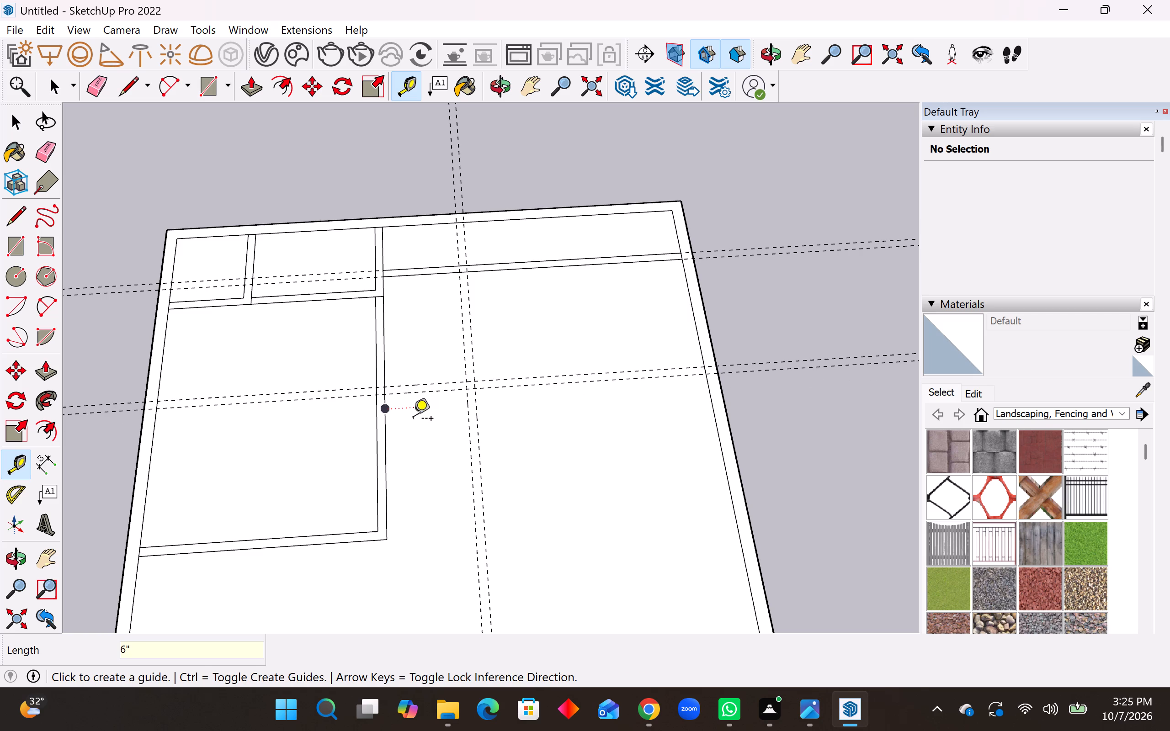
{"action": "left_click", "coordinate": [442, 393]}
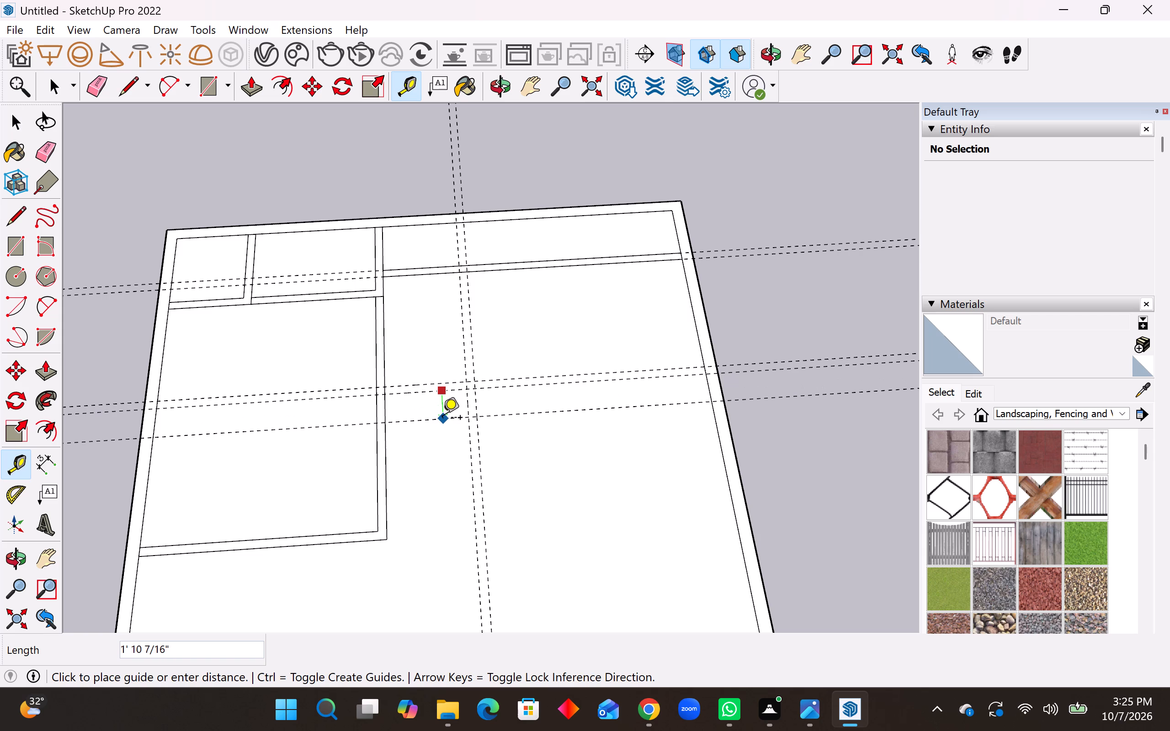
{"action": "type", "text": "4'"}
{"action": "key", "text": "Return"}
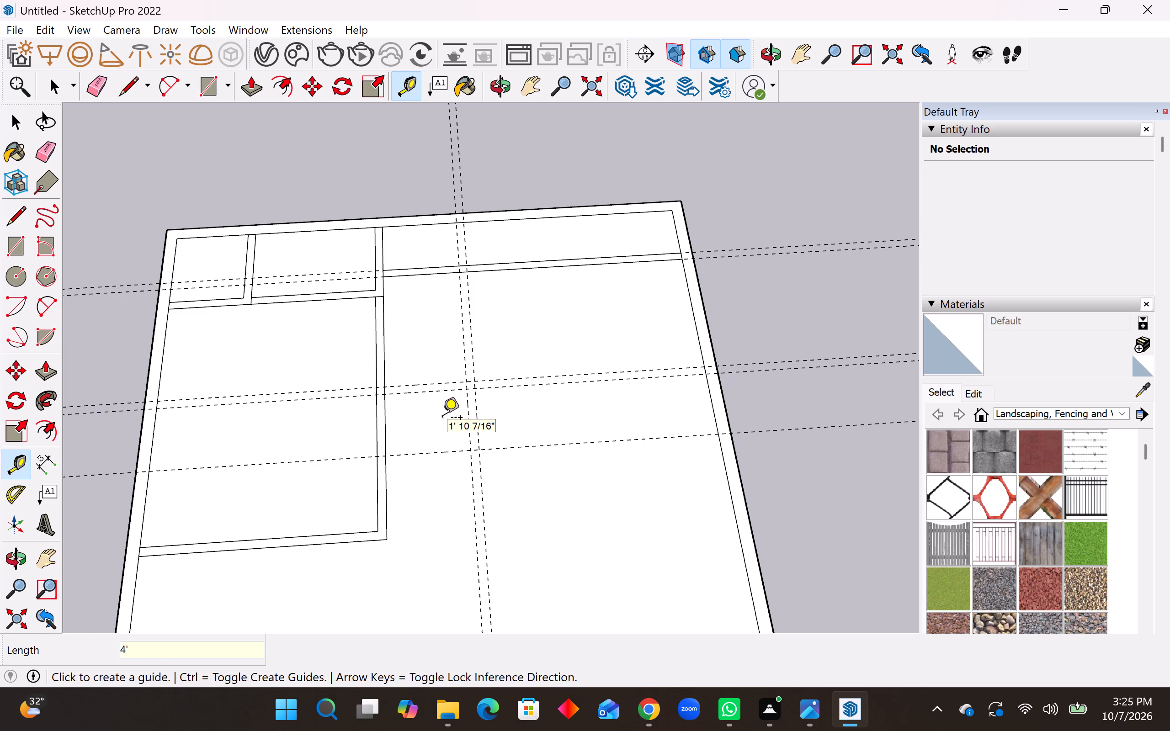
{"action": "left_click", "coordinate": [434, 454]}
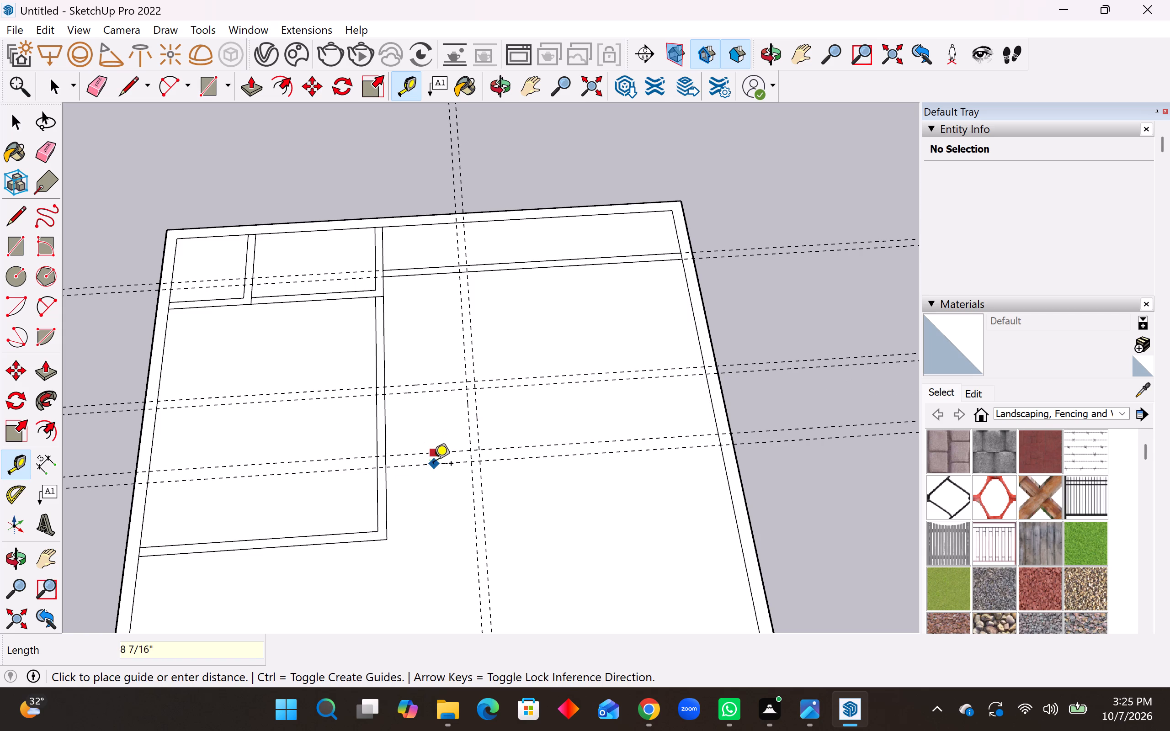
{"action": "type", "text": "6\""}
{"action": "key", "text": "Return"}
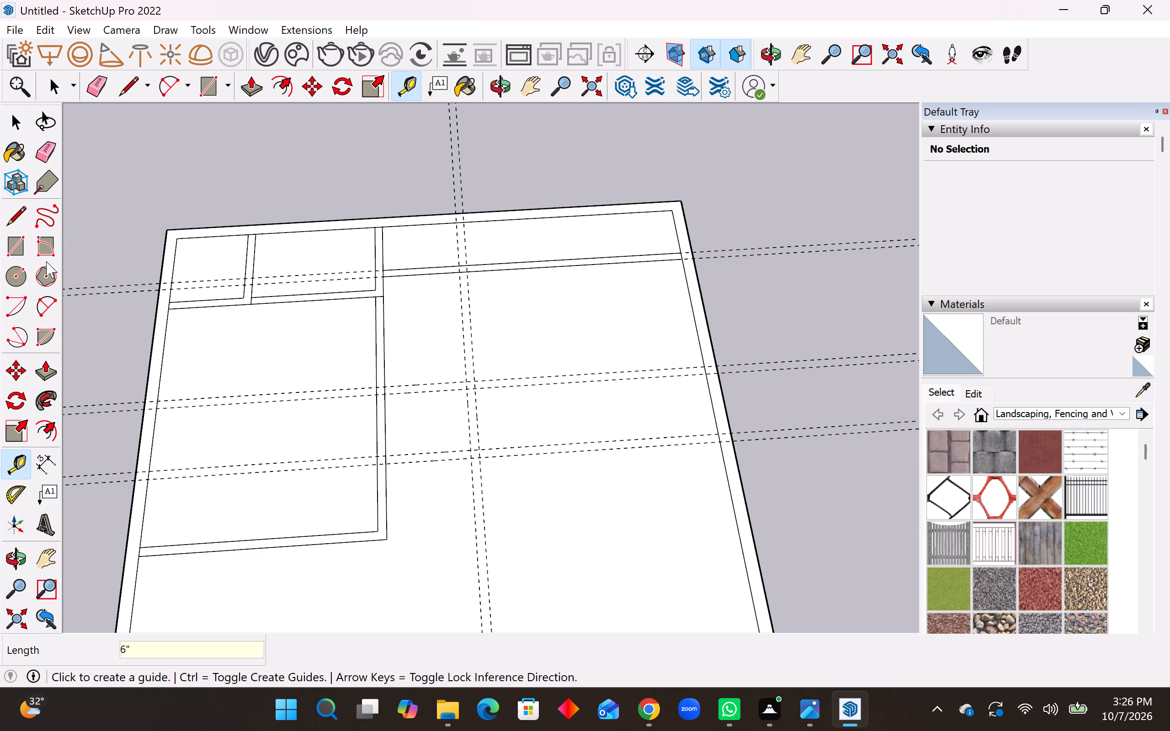
Draw 8' by 5' and 8'6" by 5'6" rectangles from the corner where the narrow strip's wall meets the second small room's wall.
{"action": "left_click", "coordinate": [15, 254]}
{"action": "scroll", "coordinate": [330, 299], "scroll_direction": "up", "scroll_amount": 2}
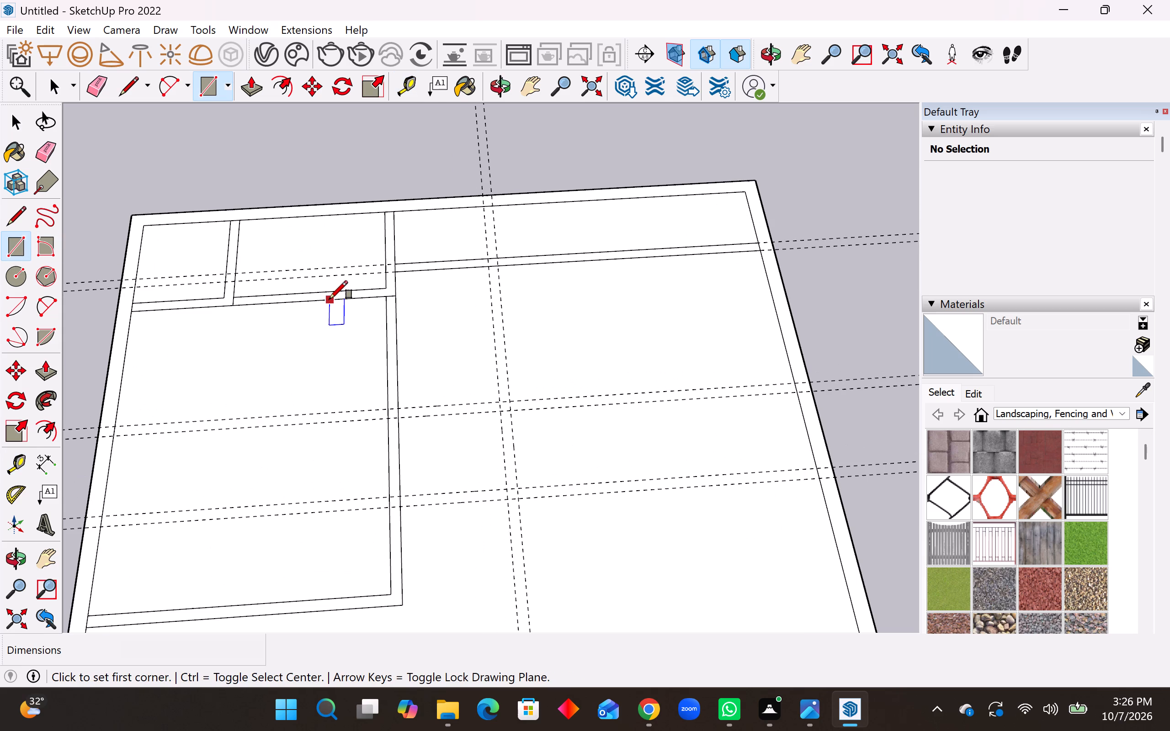
{"action": "scroll", "coordinate": [352, 283], "scroll_direction": "up", "scroll_amount": 2}
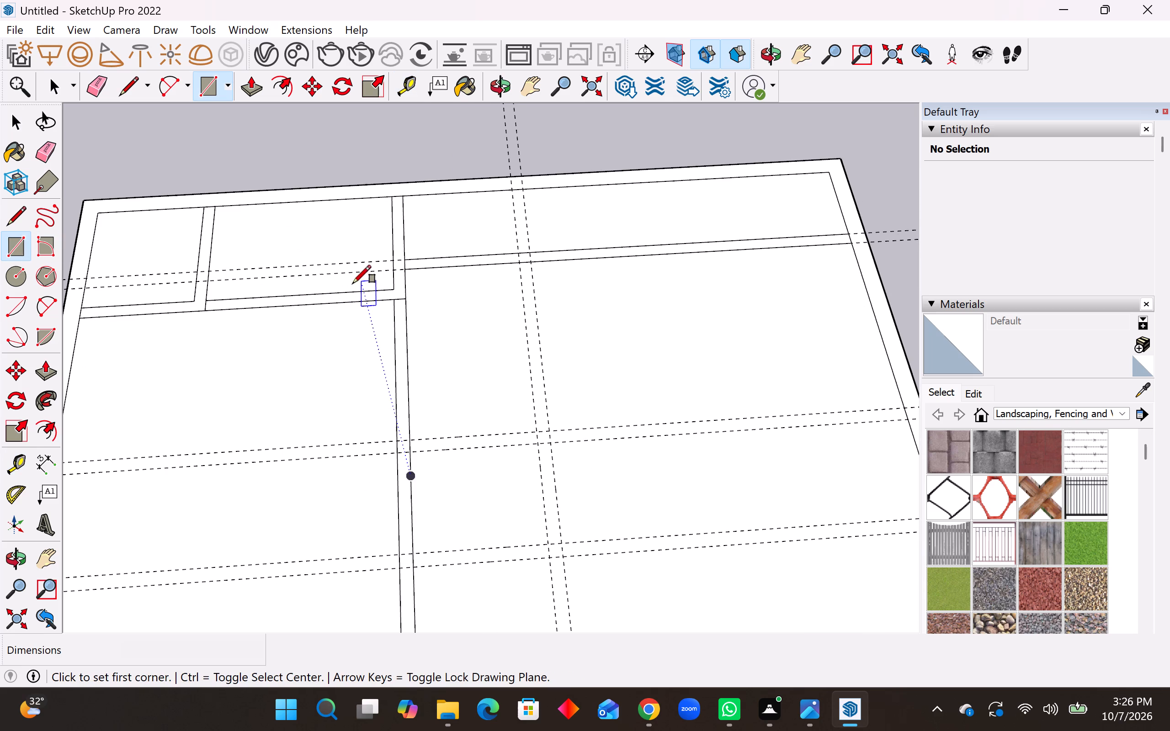
{"action": "left_click", "coordinate": [409, 268]}
{"action": "left_click", "coordinate": [535, 428]}
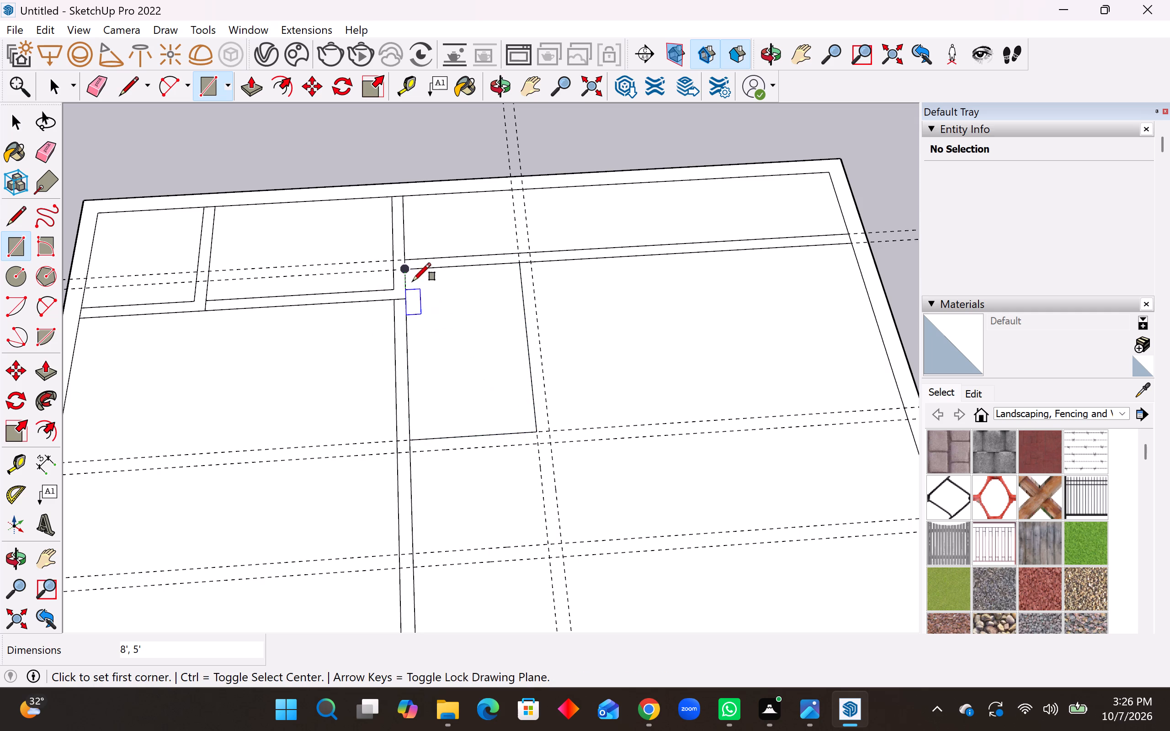
{"action": "left_click", "coordinate": [404, 270]}
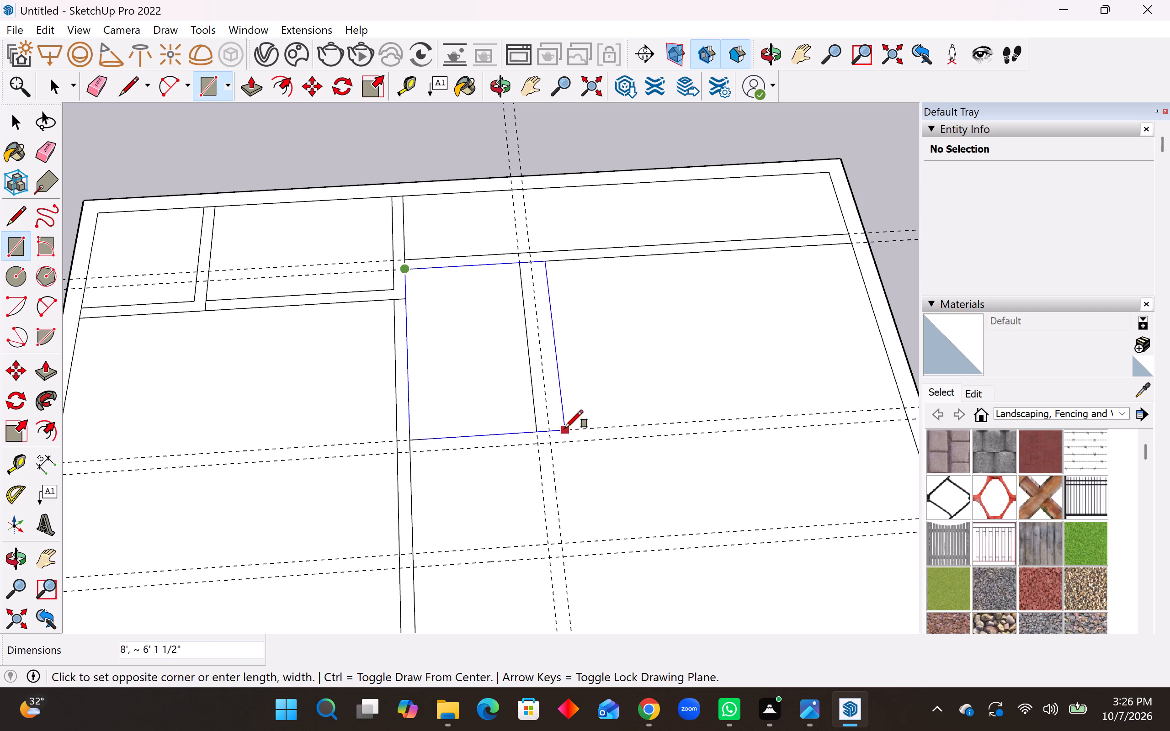
{"action": "left_click", "coordinate": [551, 441]}
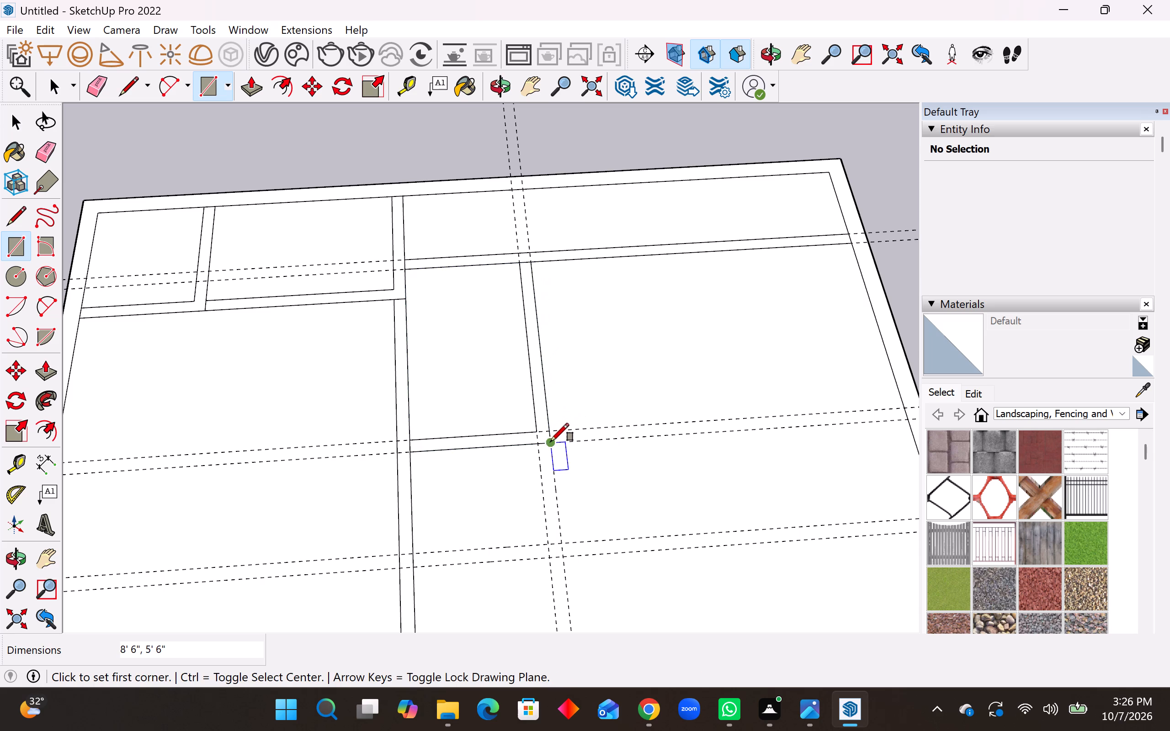
Draw a rectangle to the inner guides and a 5'6" by 4'6" one to the outer guides, directly beyond the 8' by 5' room.
{"action": "left_click", "coordinate": [413, 455]}
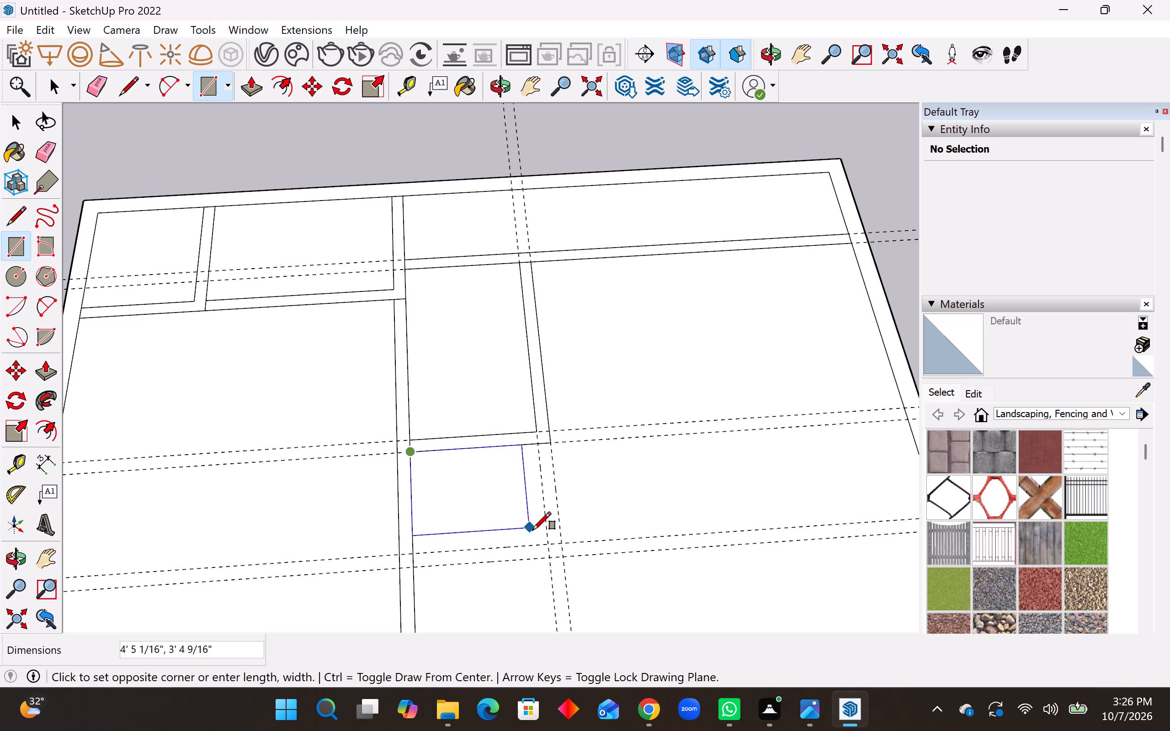
{"action": "left_click", "coordinate": [549, 541]}
{"action": "left_click", "coordinate": [410, 455]}
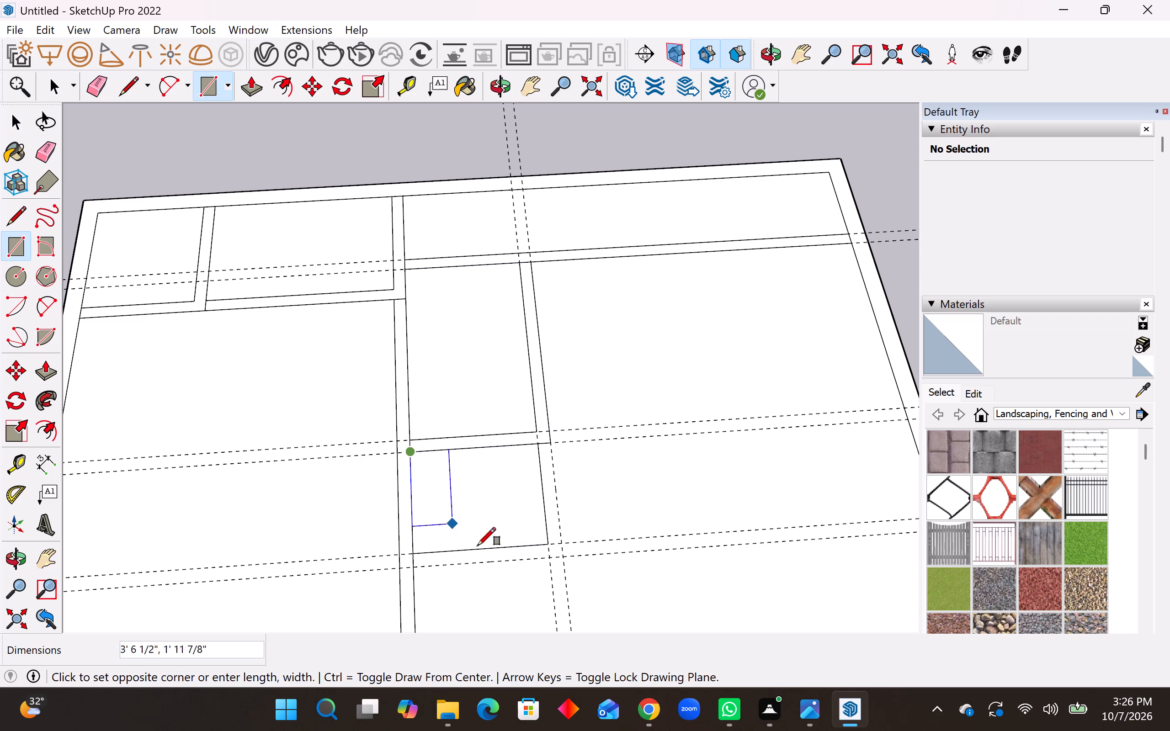
{"action": "left_click", "coordinate": [567, 557]}
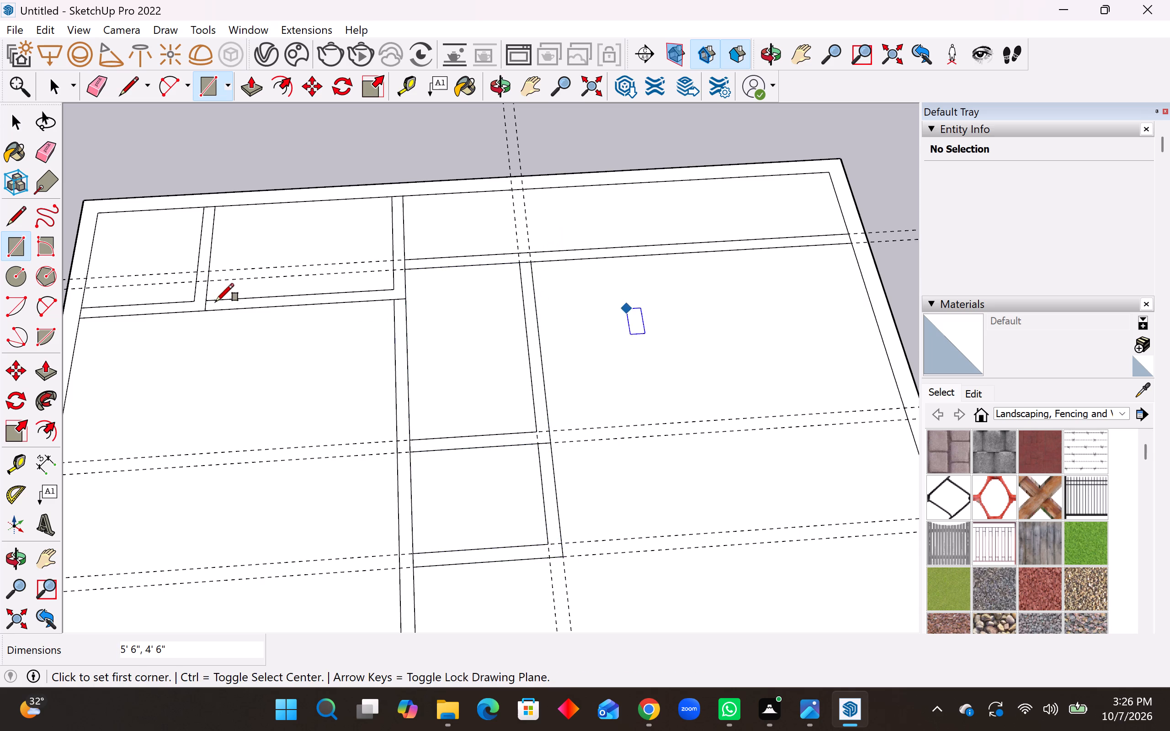
Draw 17'6" by 14'3", 17'6" by 14'9" and 17' by 14'3" rectangles from the strip wall's corner on the opposite long border.
{"action": "scroll", "coordinate": [216, 296], "scroll_direction": "down", "scroll_amount": 5}
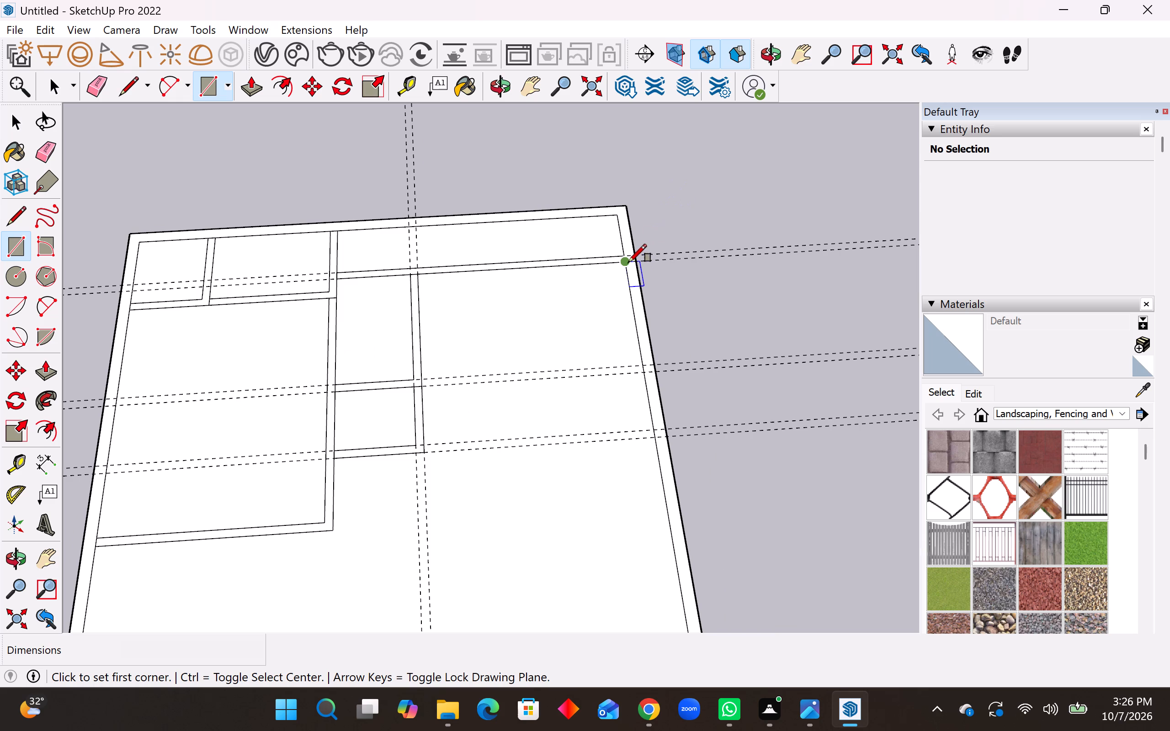
{"action": "left_click", "coordinate": [628, 263]}
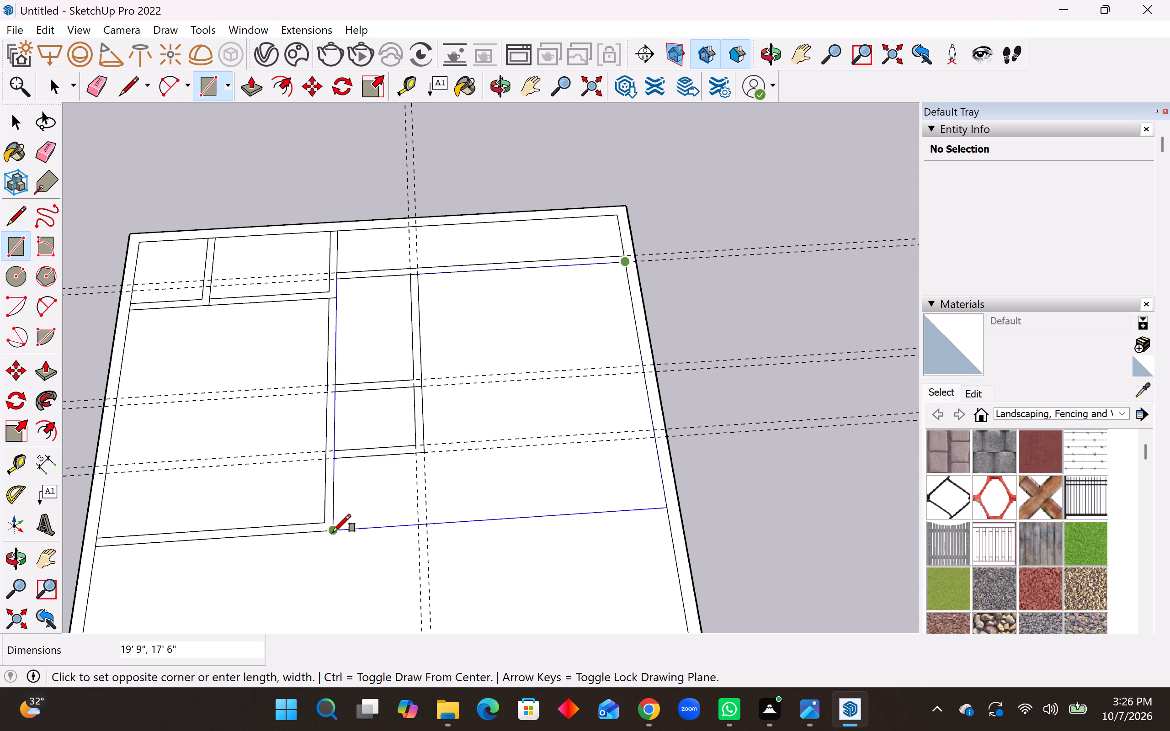
{"action": "left_click", "coordinate": [427, 527]}
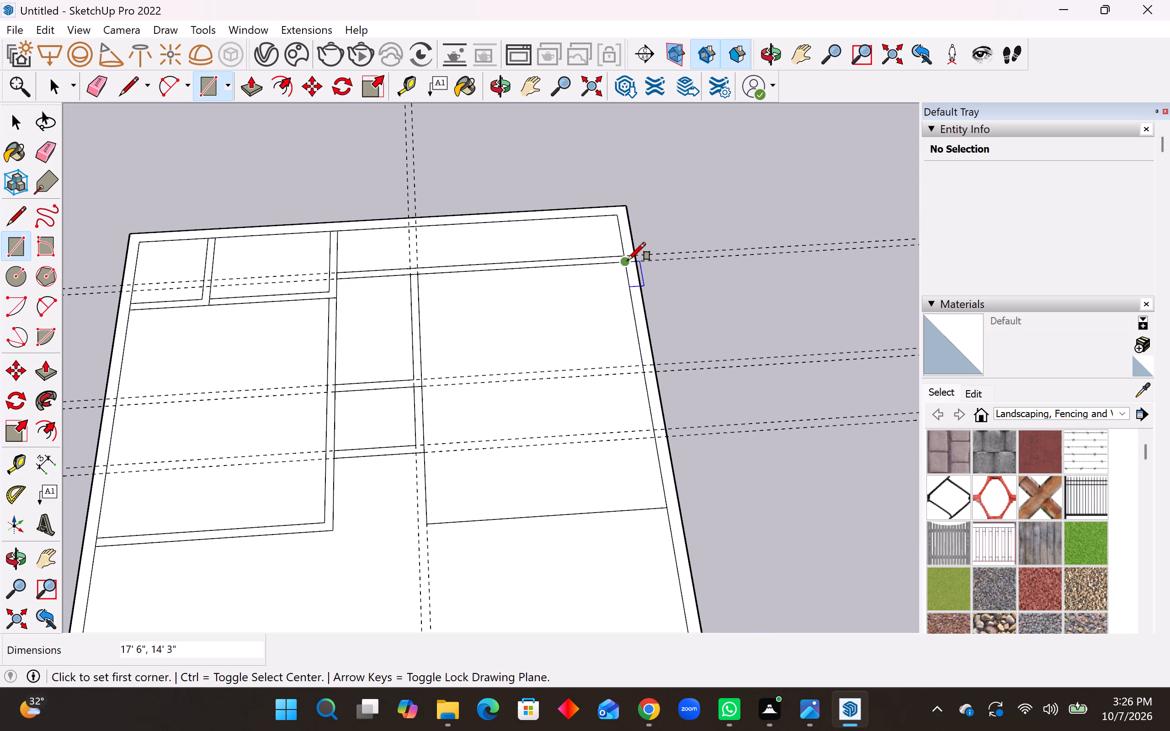
{"action": "left_click", "coordinate": [627, 260]}
{"action": "left_click", "coordinate": [414, 527]}
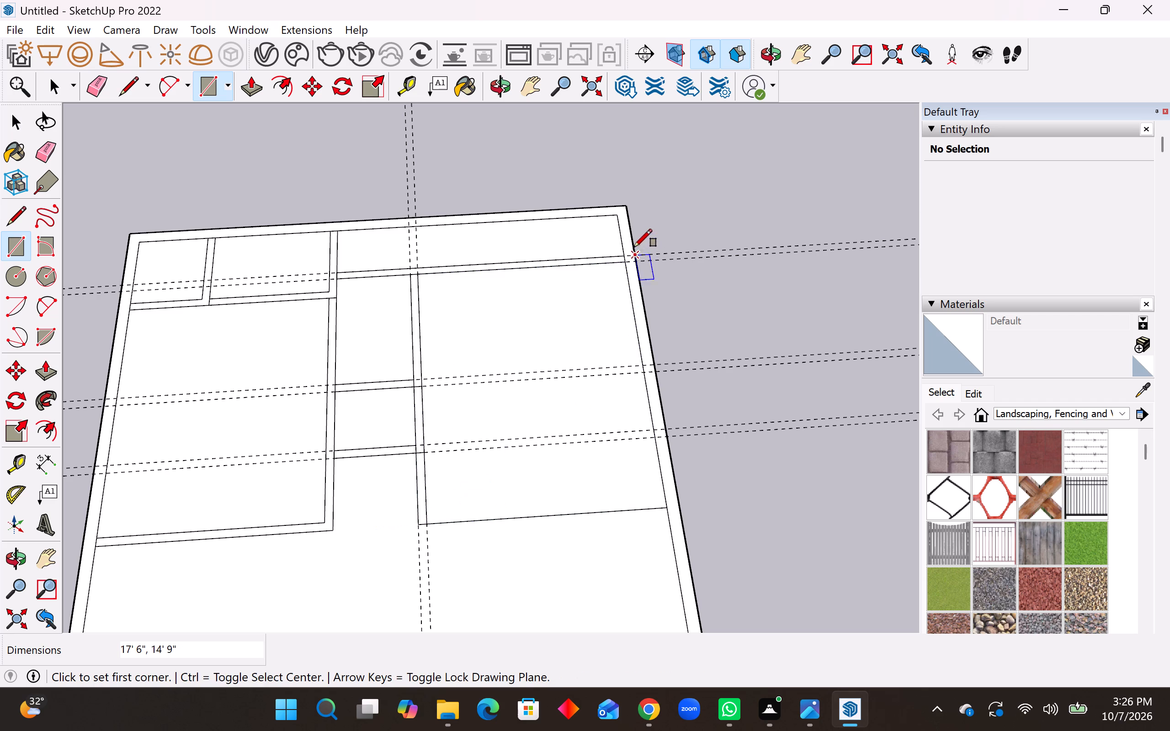
{"action": "left_click", "coordinate": [626, 263]}
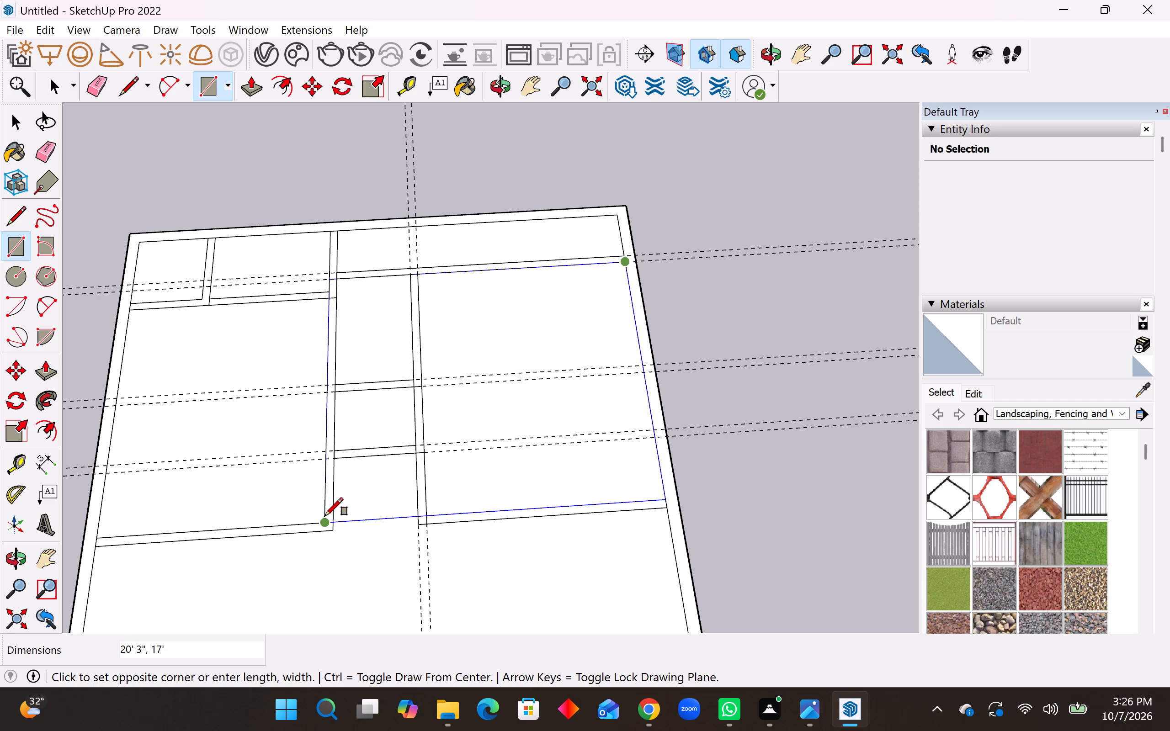
{"action": "left_click", "coordinate": [429, 513]}
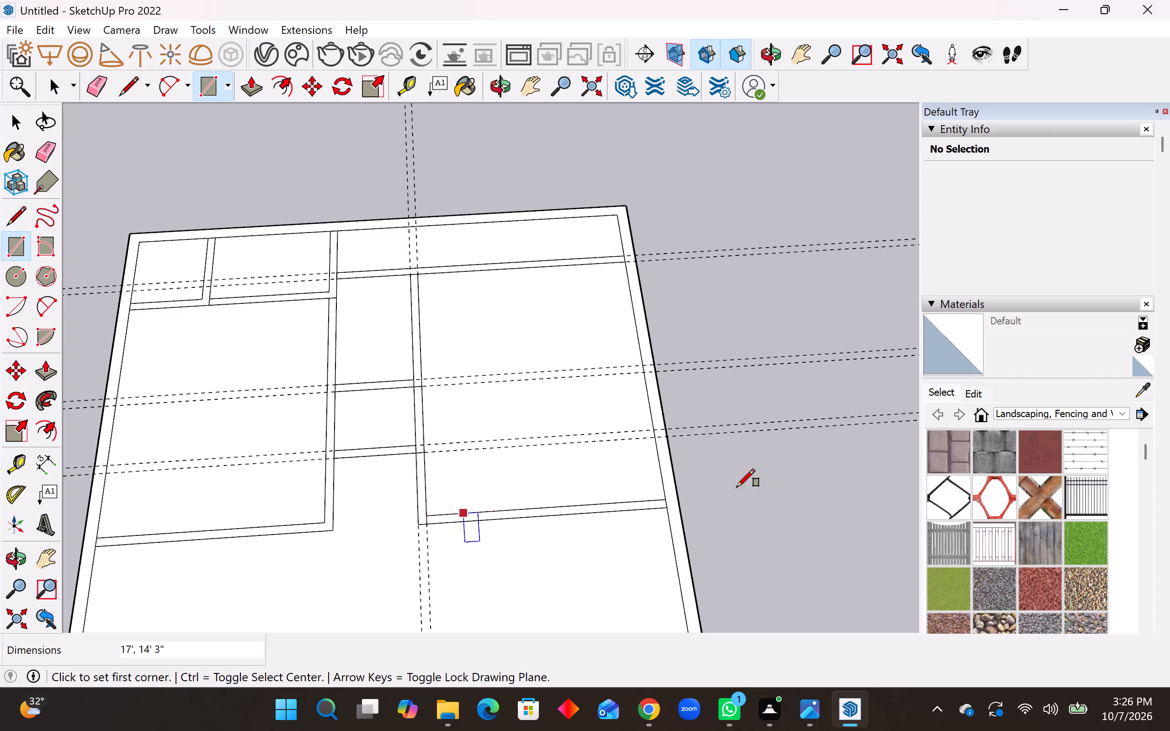
Erase all the crosswise and lengthwise guides from the plan.
{"action": "scroll", "coordinate": [639, 461], "scroll_direction": "down", "scroll_amount": 2}
{"action": "middle_click_drag", "start_coordinate": [639, 461], "coordinate": [640, 515]}
{"action": "scroll", "coordinate": [568, 373], "scroll_direction": "down", "scroll_amount": 4}
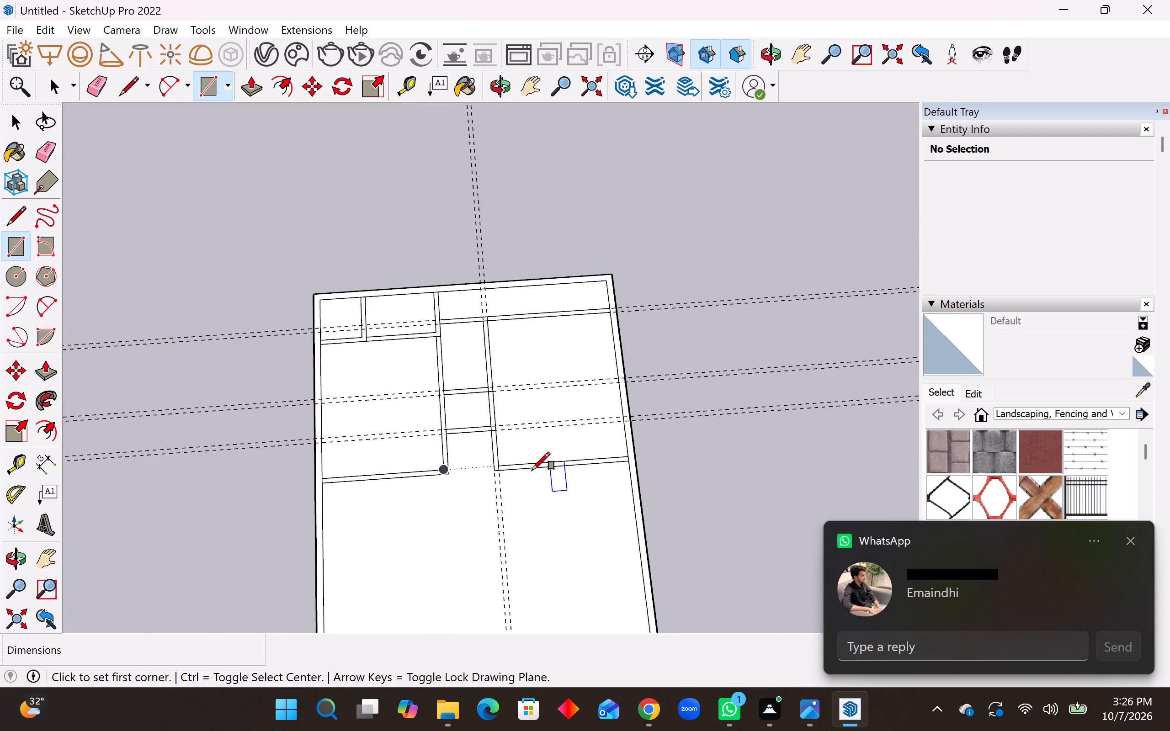
{"action": "scroll", "coordinate": [532, 470], "scroll_direction": "up", "scroll_amount": 8}
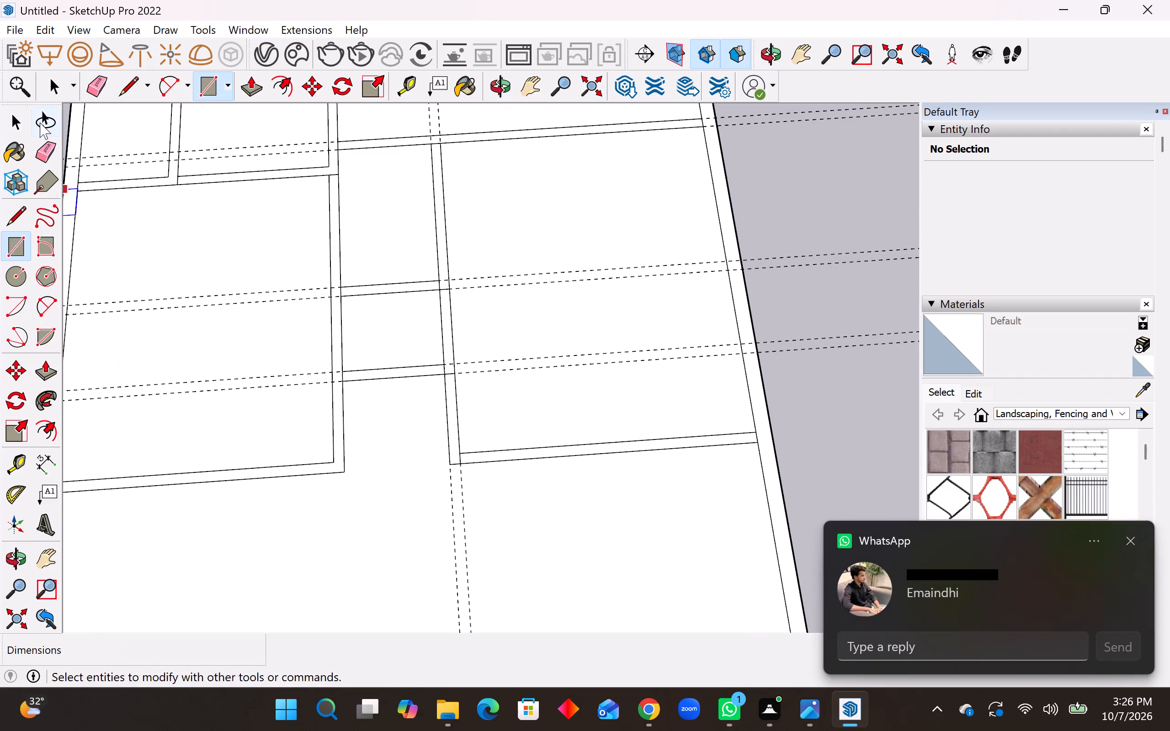
{"action": "left_click", "coordinate": [44, 151]}
{"action": "left_click_drag", "start_coordinate": [282, 286], "coordinate": [280, 383]}
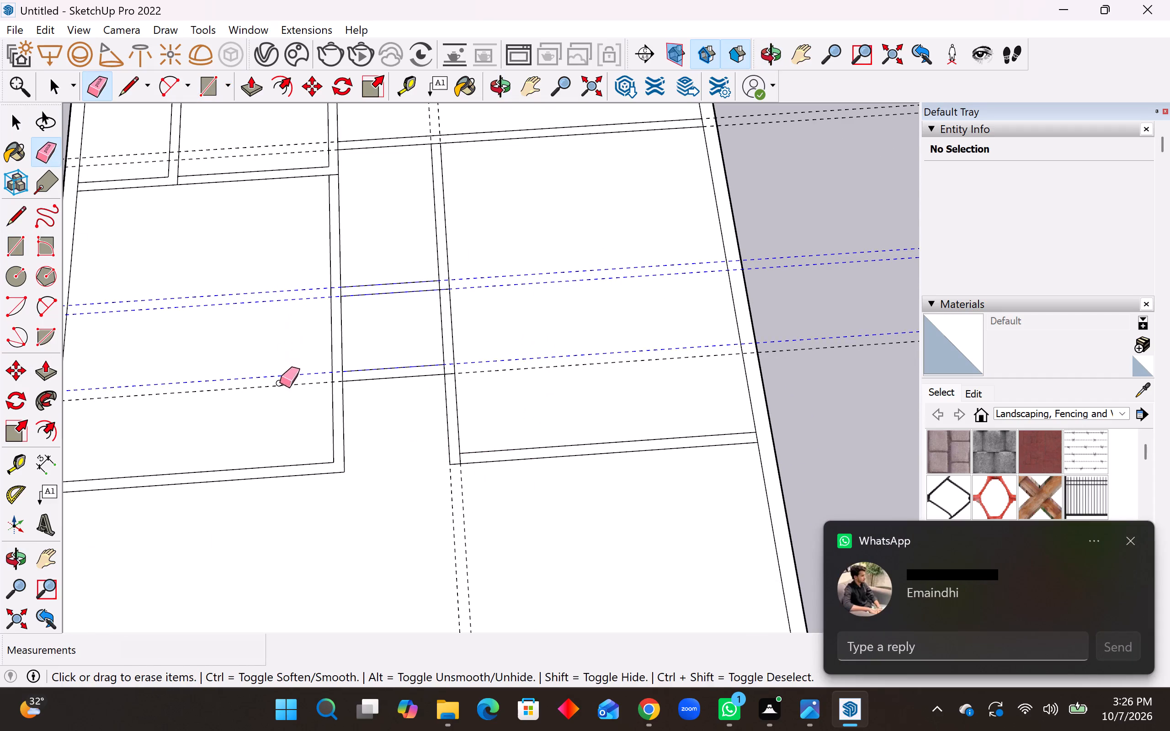
{"action": "left_click_drag", "start_coordinate": [280, 383], "coordinate": [278, 400]}
{"action": "left_click_drag", "start_coordinate": [425, 491], "coordinate": [436, 499]}
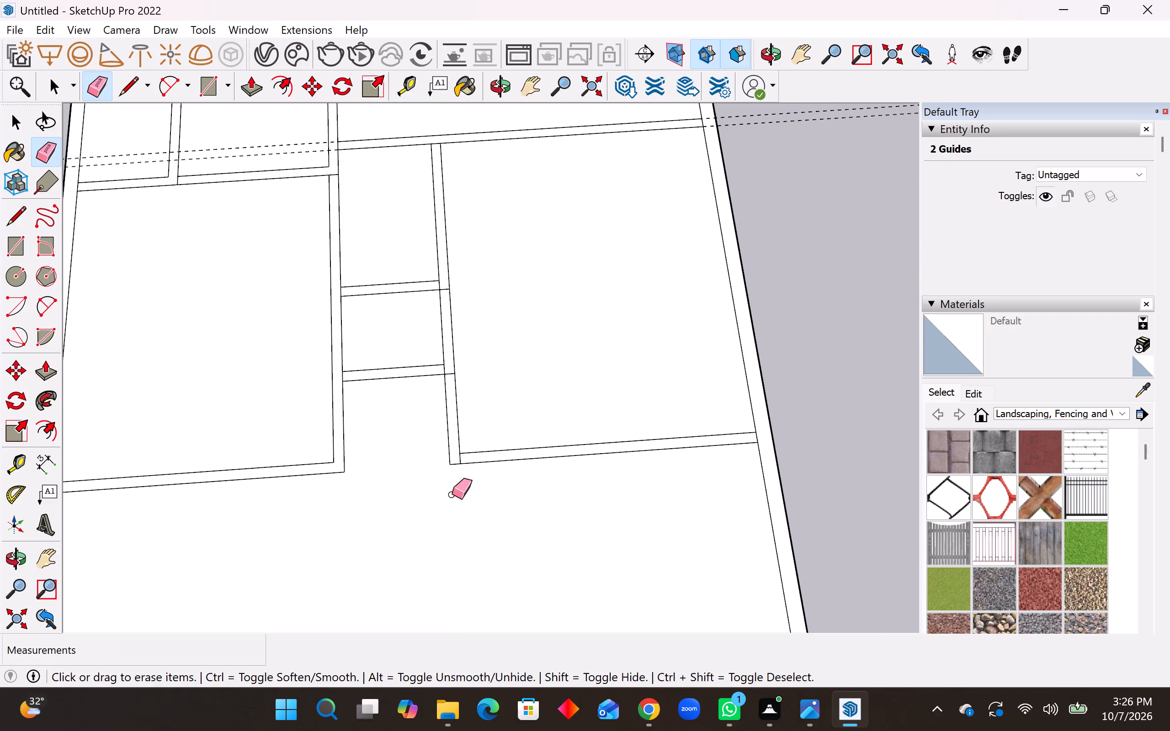
{"action": "scroll", "coordinate": [457, 502], "scroll_direction": "down", "scroll_amount": 4}
{"action": "left_click_drag", "start_coordinate": [669, 212], "coordinate": [665, 260]}
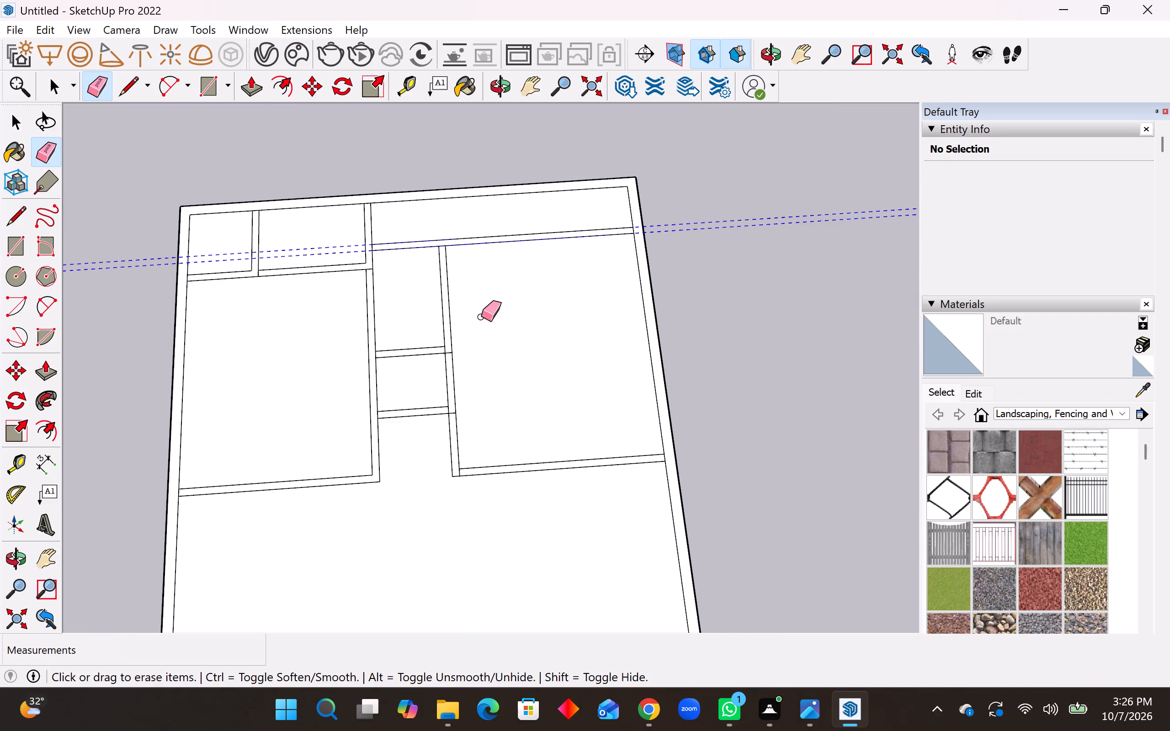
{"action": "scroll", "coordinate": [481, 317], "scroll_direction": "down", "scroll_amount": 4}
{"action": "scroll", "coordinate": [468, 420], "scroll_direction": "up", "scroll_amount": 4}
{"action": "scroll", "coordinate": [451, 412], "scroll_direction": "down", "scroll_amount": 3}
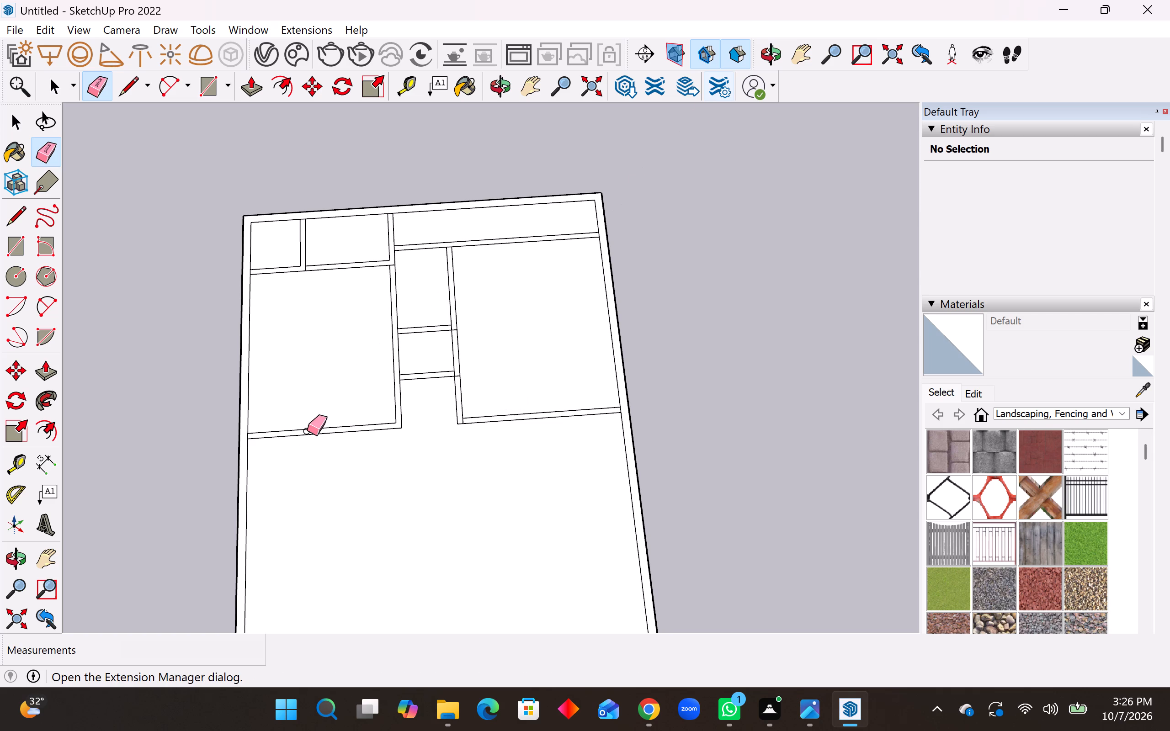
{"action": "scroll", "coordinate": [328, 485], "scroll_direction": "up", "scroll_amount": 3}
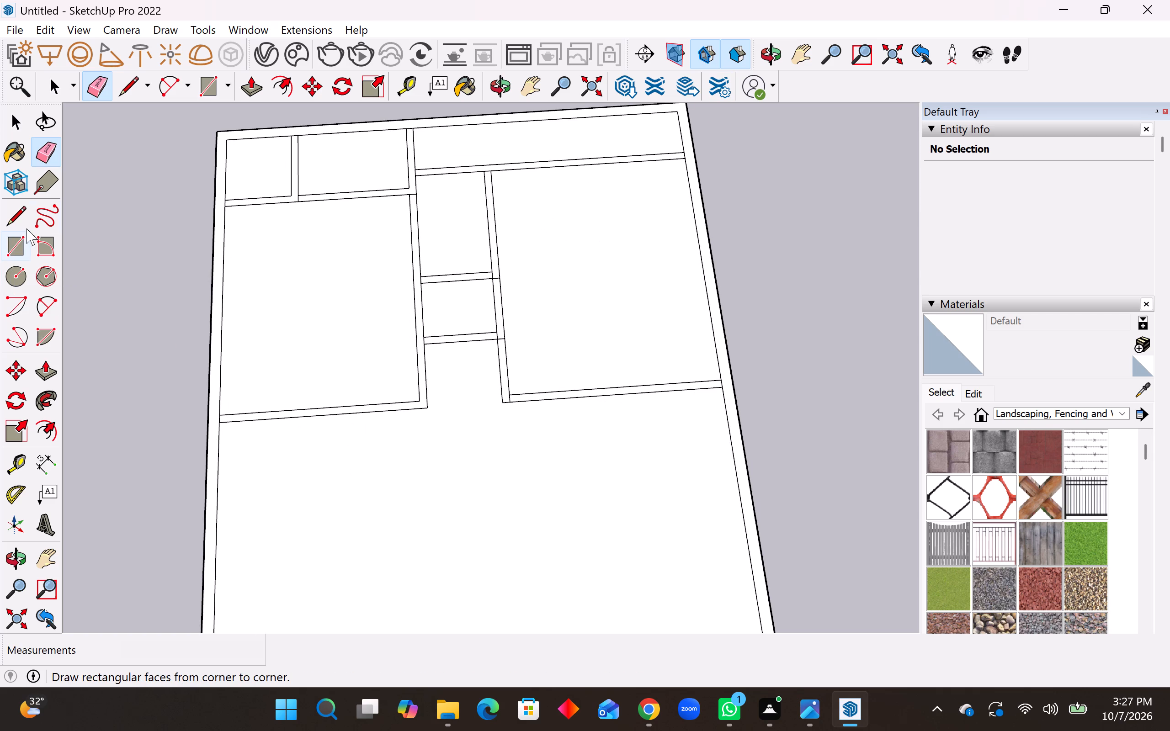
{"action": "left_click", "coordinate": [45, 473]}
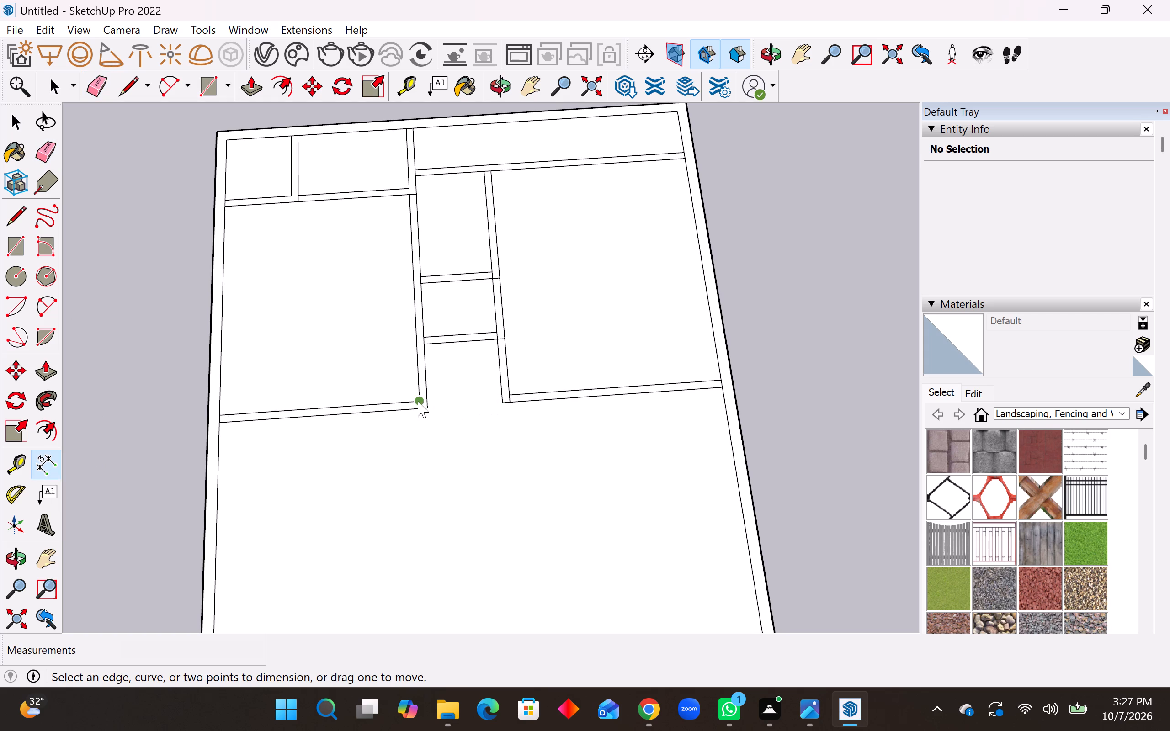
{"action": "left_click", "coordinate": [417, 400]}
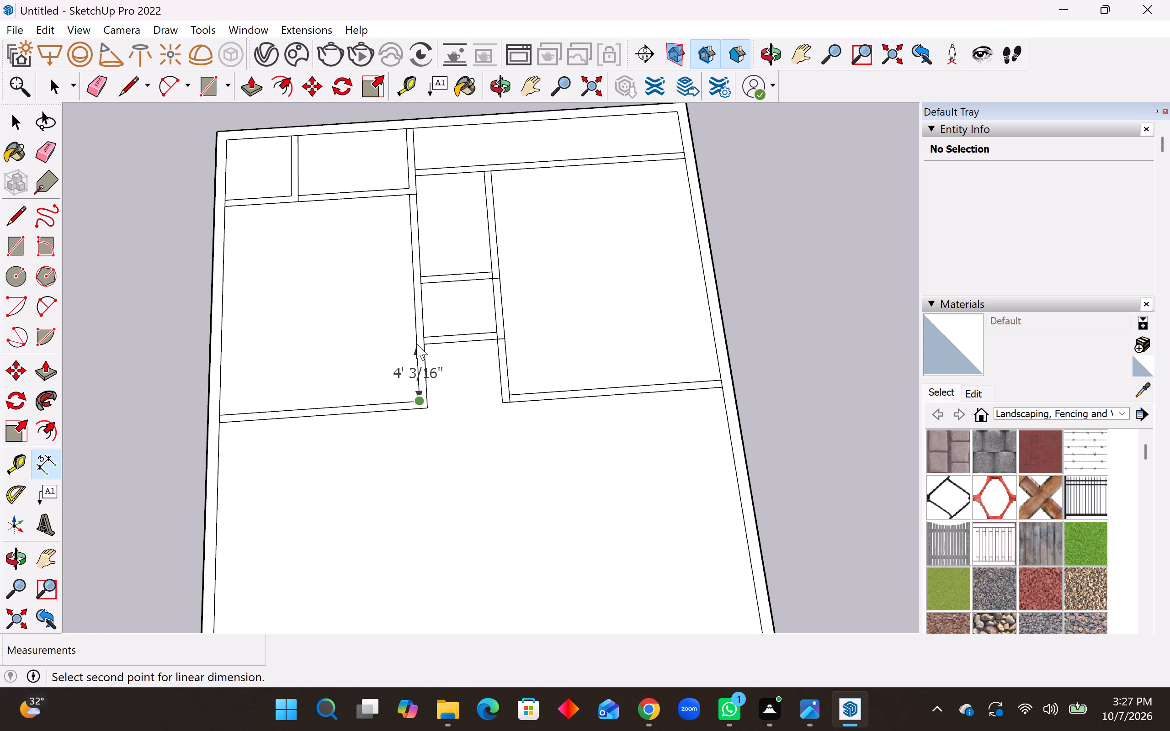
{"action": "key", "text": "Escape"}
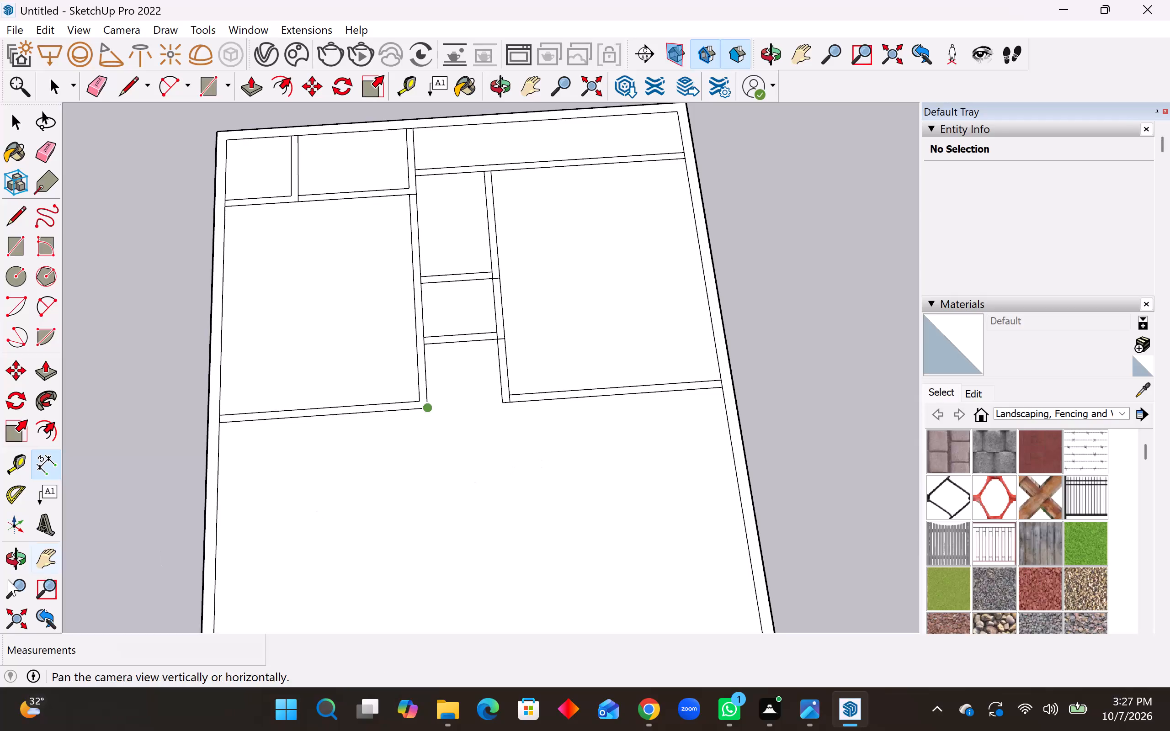
Add crosswise guides 5' beyond the end wall of the large room adjoining the two small rooms, and 6" further.
{"action": "left_click", "coordinate": [12, 470]}
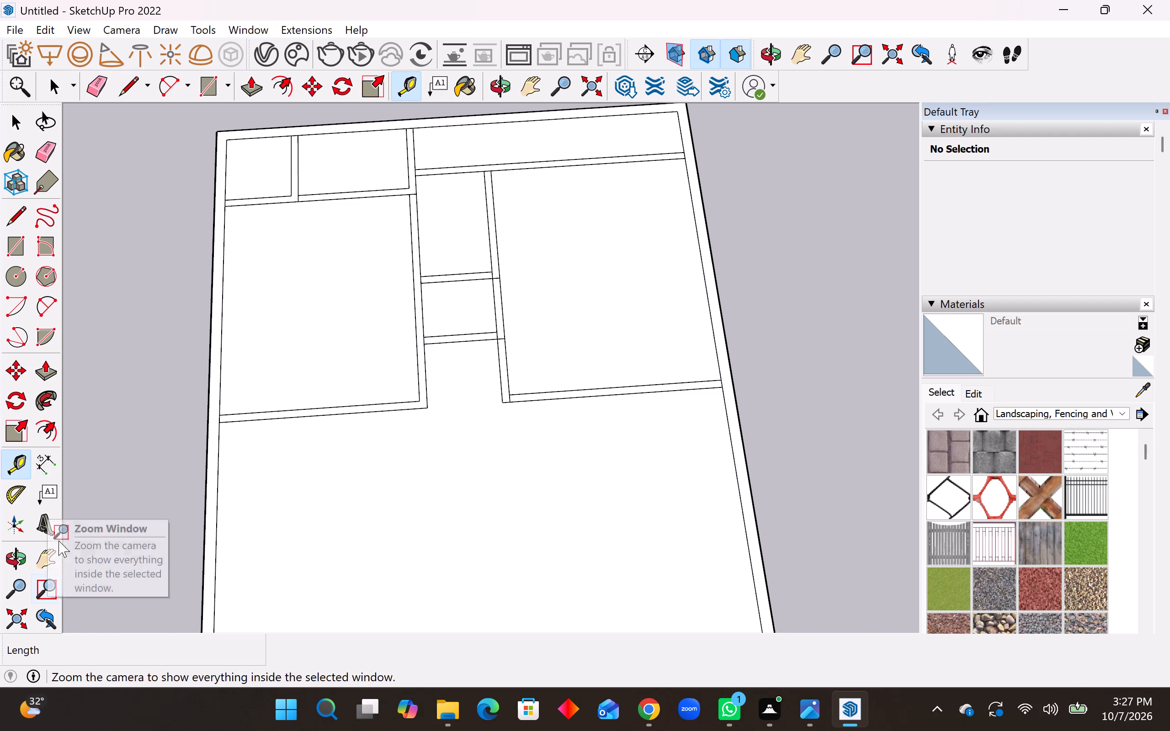
{"action": "scroll", "coordinate": [342, 307], "scroll_direction": "down", "scroll_amount": 3}
{"action": "scroll", "coordinate": [426, 342], "scroll_direction": "down", "scroll_amount": 2}
{"action": "scroll", "coordinate": [431, 381], "scroll_direction": "down", "scroll_amount": 3}
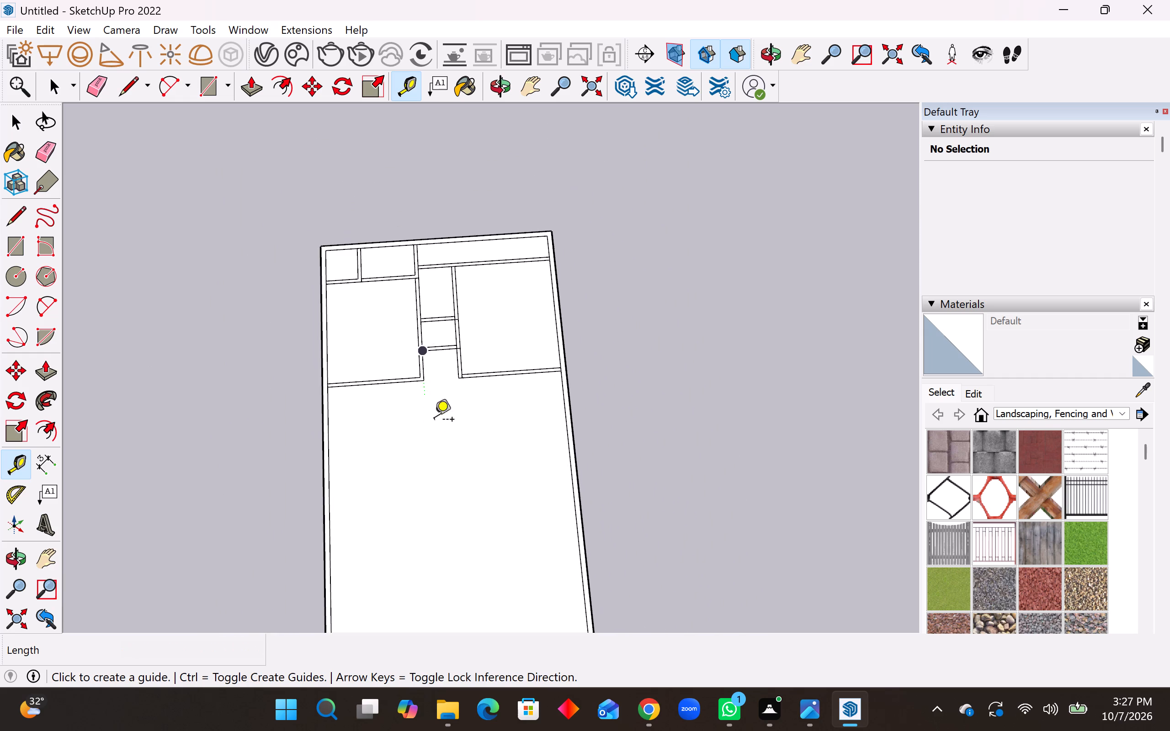
{"action": "scroll", "coordinate": [431, 426], "scroll_direction": "down", "scroll_amount": 3}
{"action": "scroll", "coordinate": [427, 540], "scroll_direction": "up", "scroll_amount": 5}
{"action": "scroll", "coordinate": [390, 548], "scroll_direction": "up", "scroll_amount": 1}
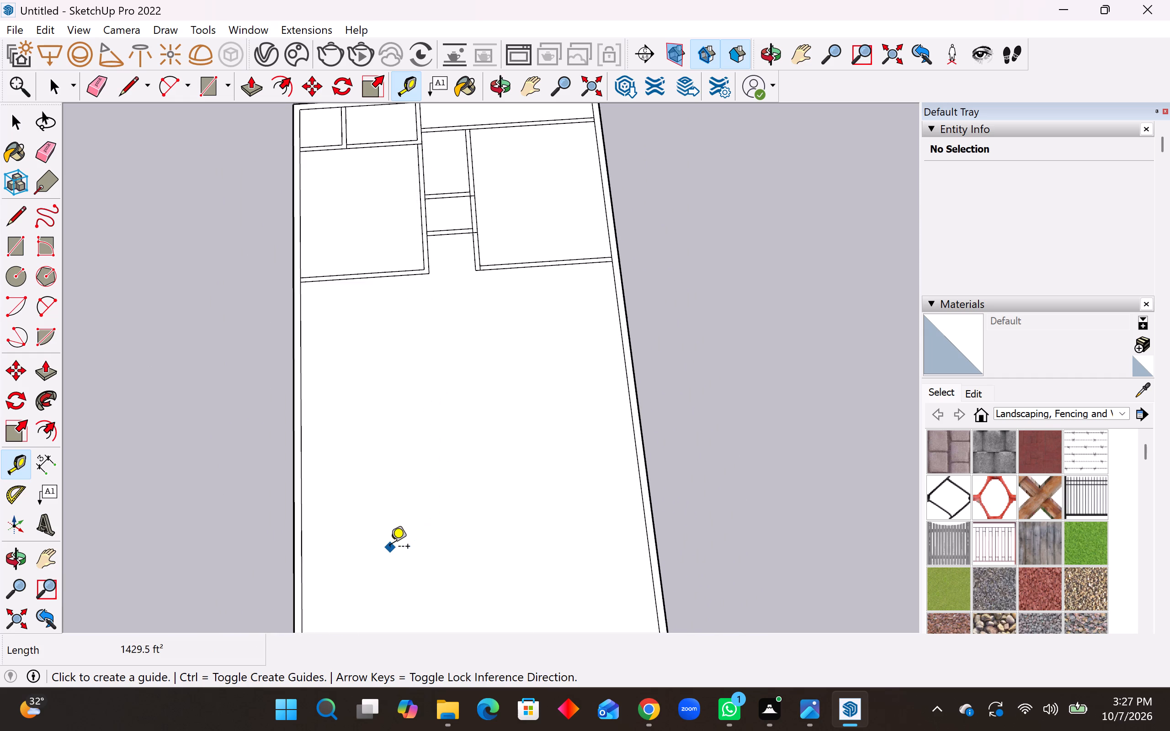
{"action": "scroll", "coordinate": [390, 548], "scroll_direction": "up", "scroll_amount": 1}
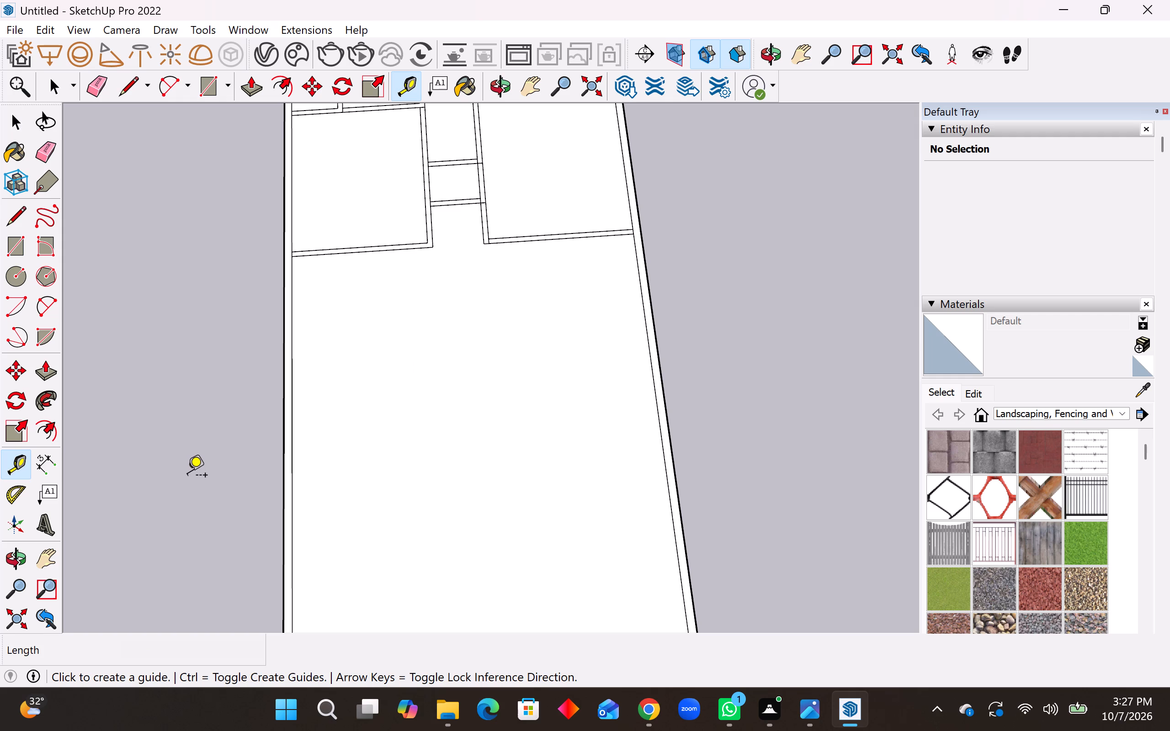
{"action": "left_click", "coordinate": [358, 255]}
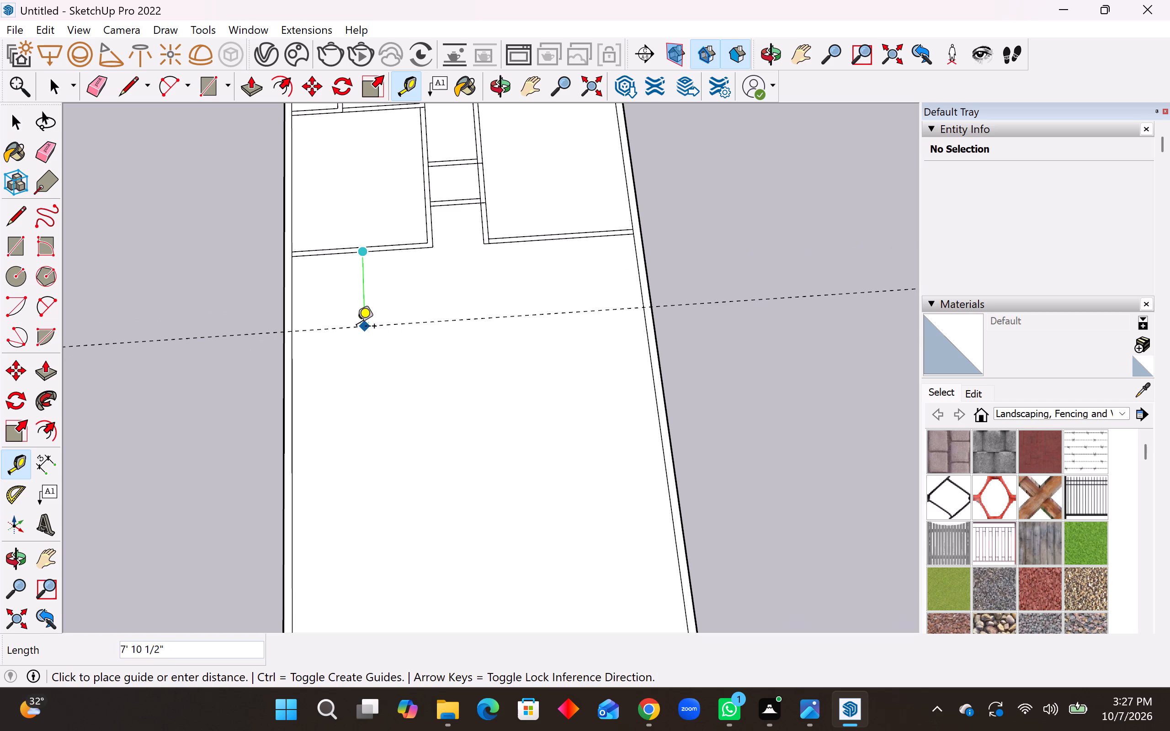
{"action": "type", "text": "5'"}
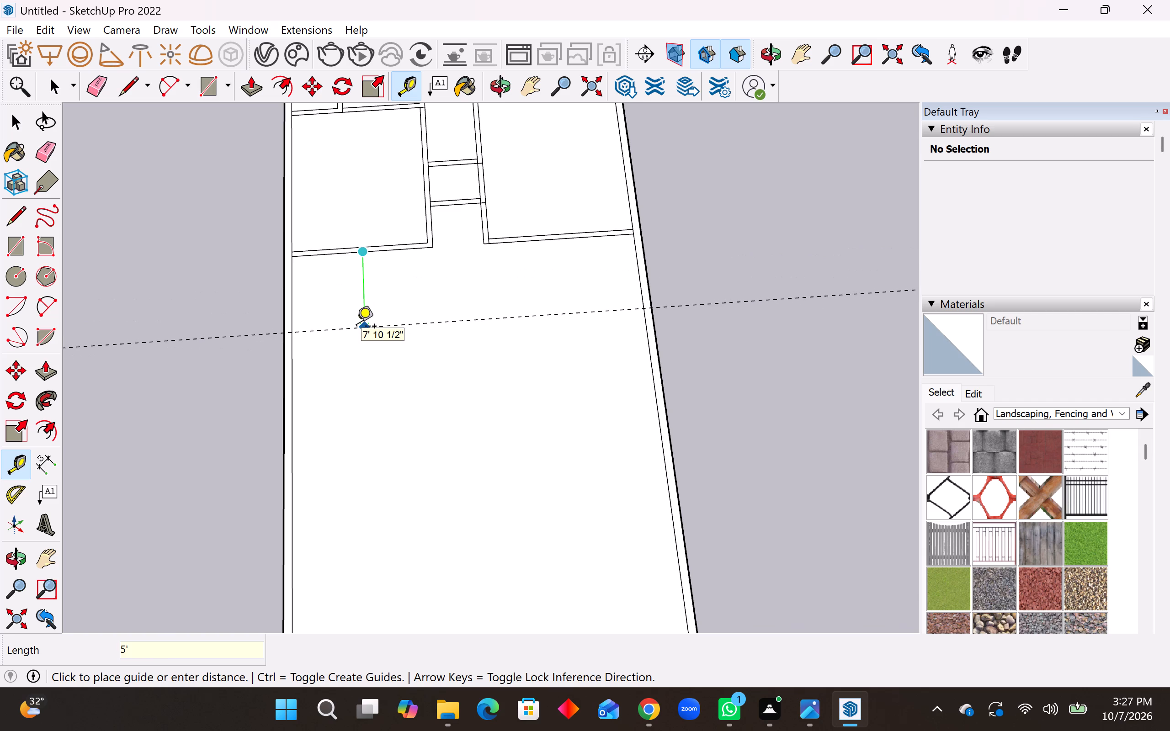
{"action": "key", "text": "Return"}
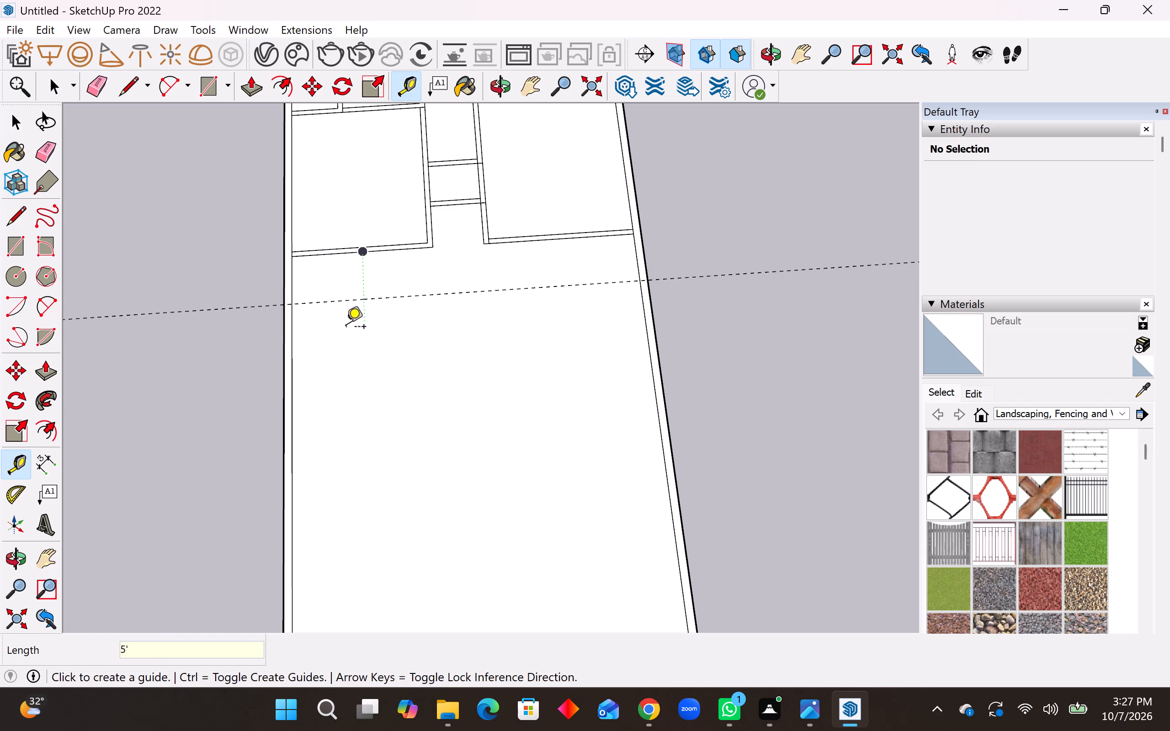
{"action": "left_click", "coordinate": [378, 300]}
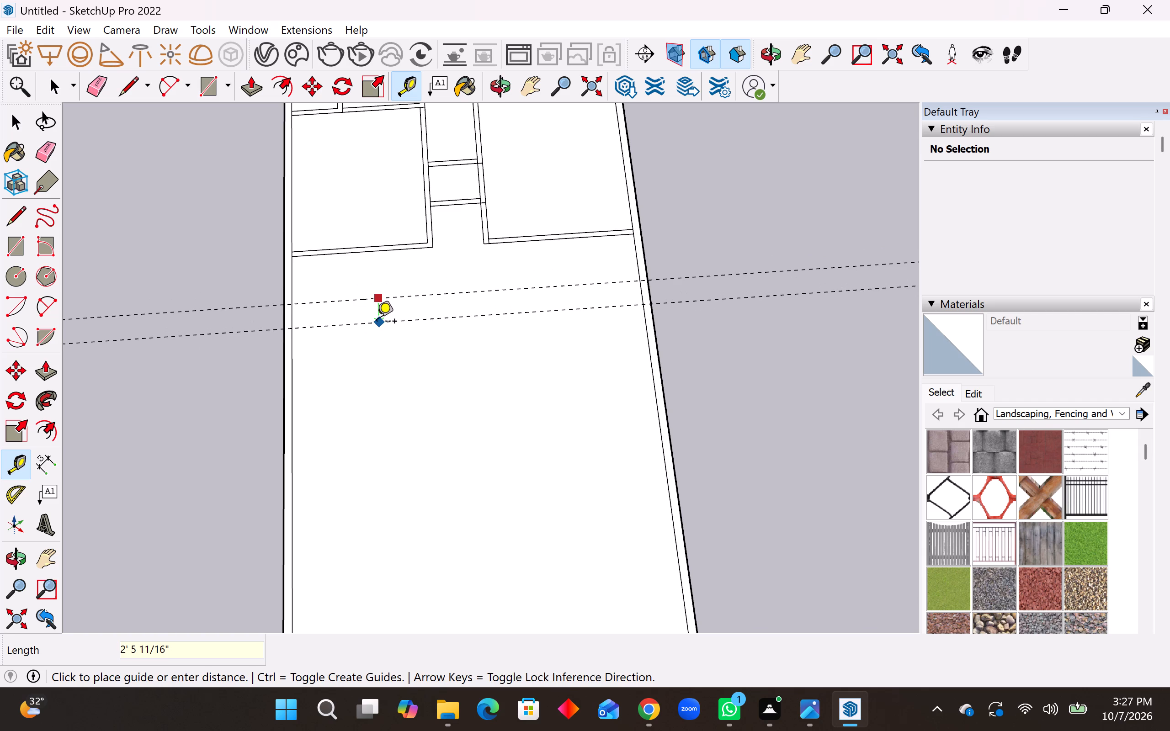
{"action": "type", "text": "6\""}
{"action": "key", "text": "Return"}
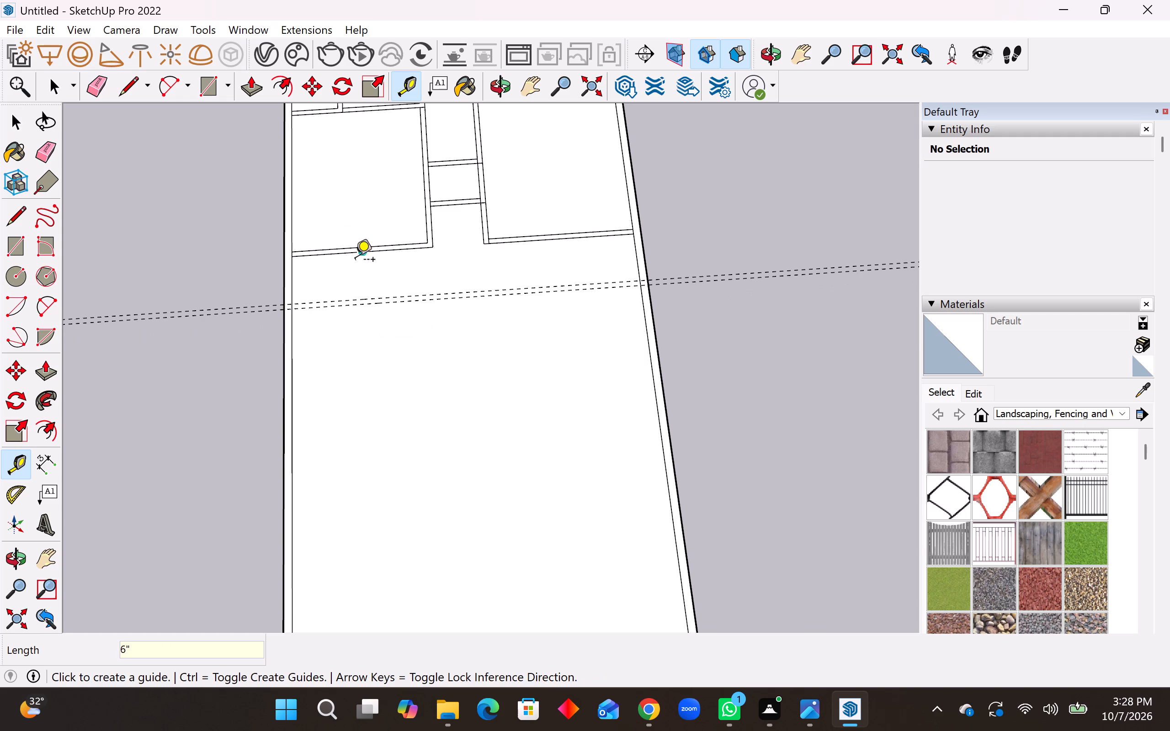
Add lengthwise guides 5' in from the inner edge of that room's long border, and 6" further.
{"action": "left_click", "coordinate": [290, 282]}
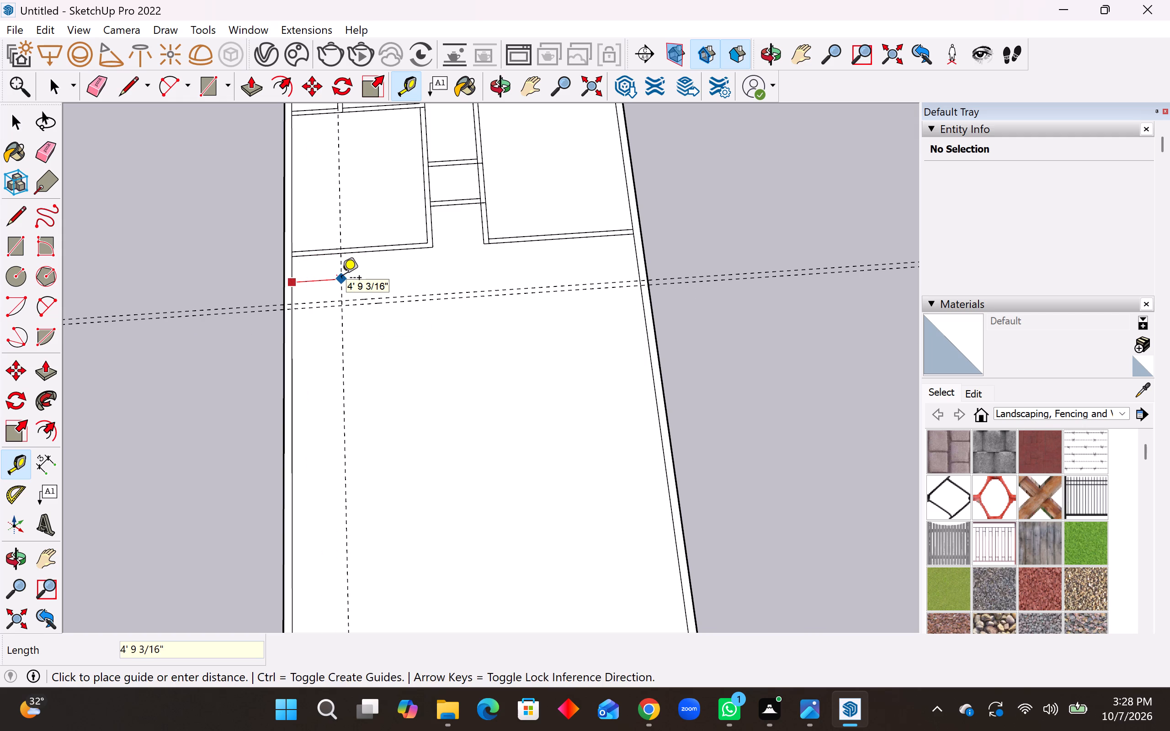
{"action": "key", "text": "5"}
{"action": "key", "text": "apostrophe"}
{"action": "key", "text": "Return"}
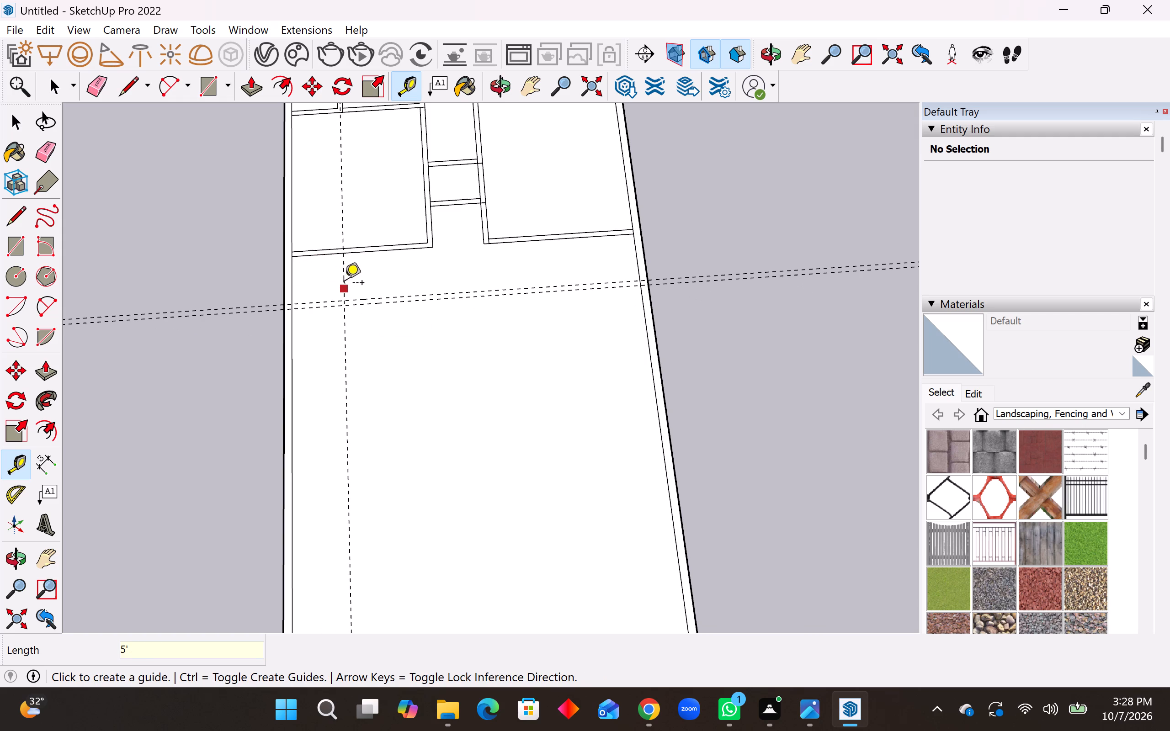
{"action": "left_click", "coordinate": [343, 284]}
{"action": "type", "text": "6\""}
{"action": "key", "text": "Return"}
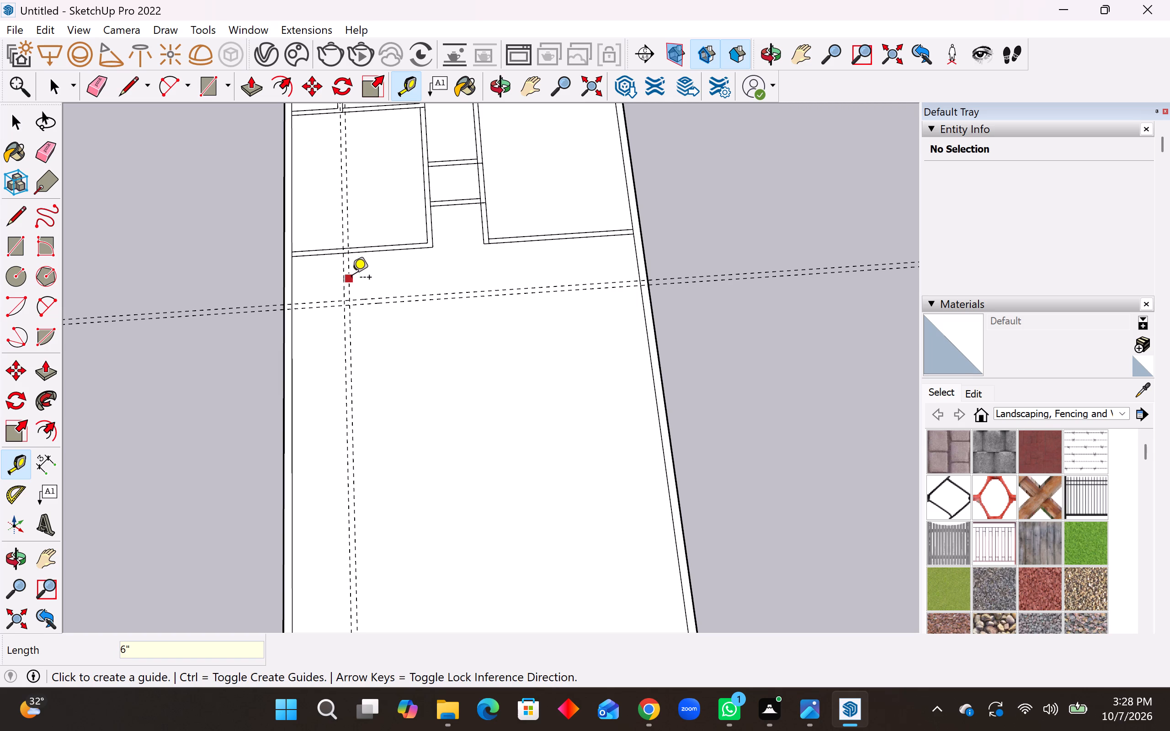
Add lengthwise guides 8'3" and 7'9" from the last guide, through the outer and inner corners of the large room's side wall.
{"action": "left_click", "coordinate": [351, 279]}
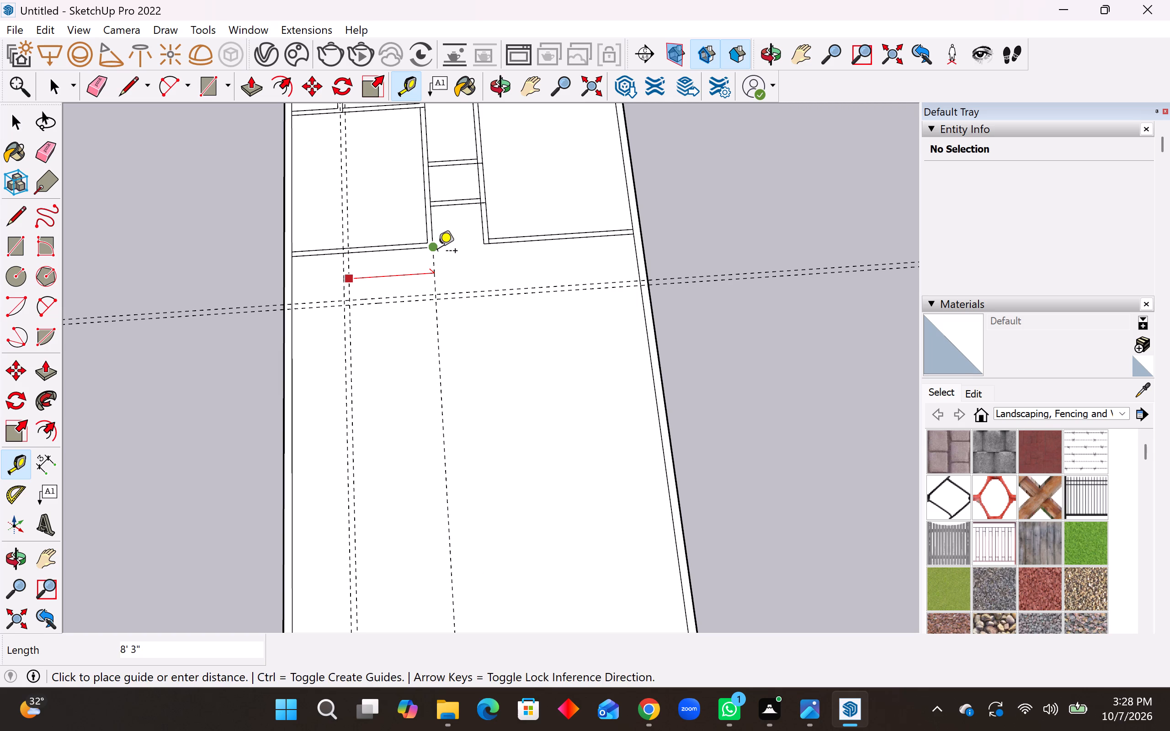
{"action": "left_click", "coordinate": [437, 252]}
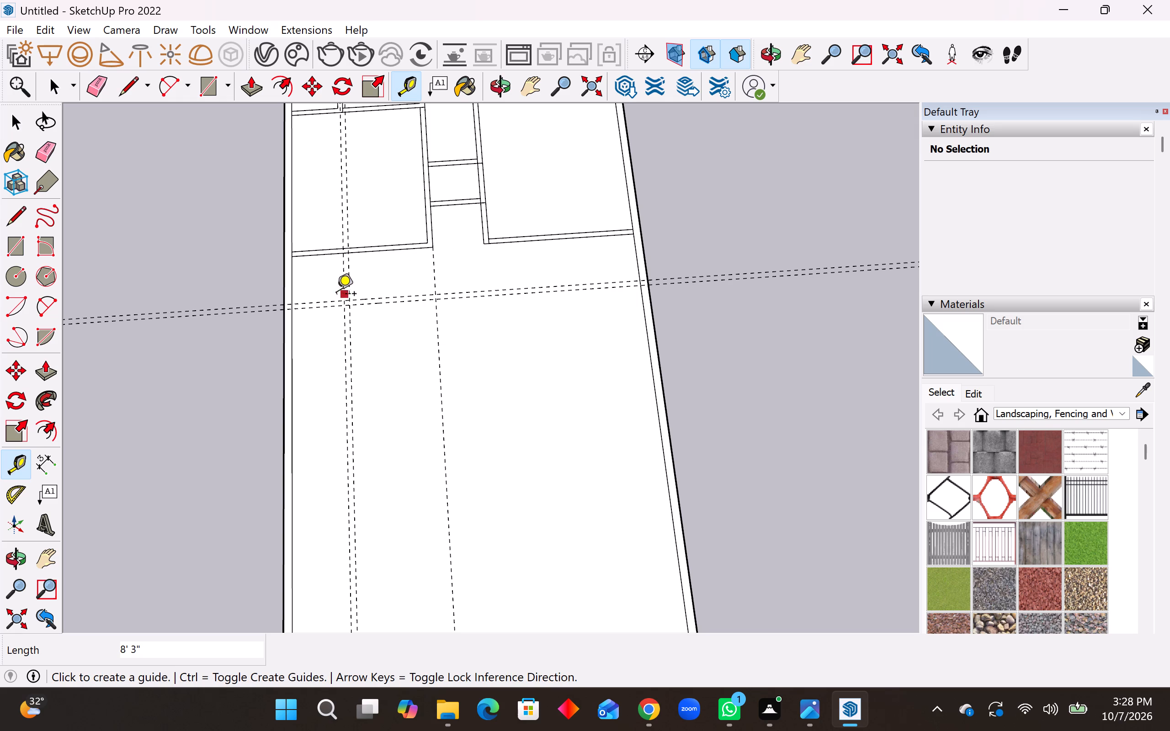
{"action": "left_click", "coordinate": [348, 289]}
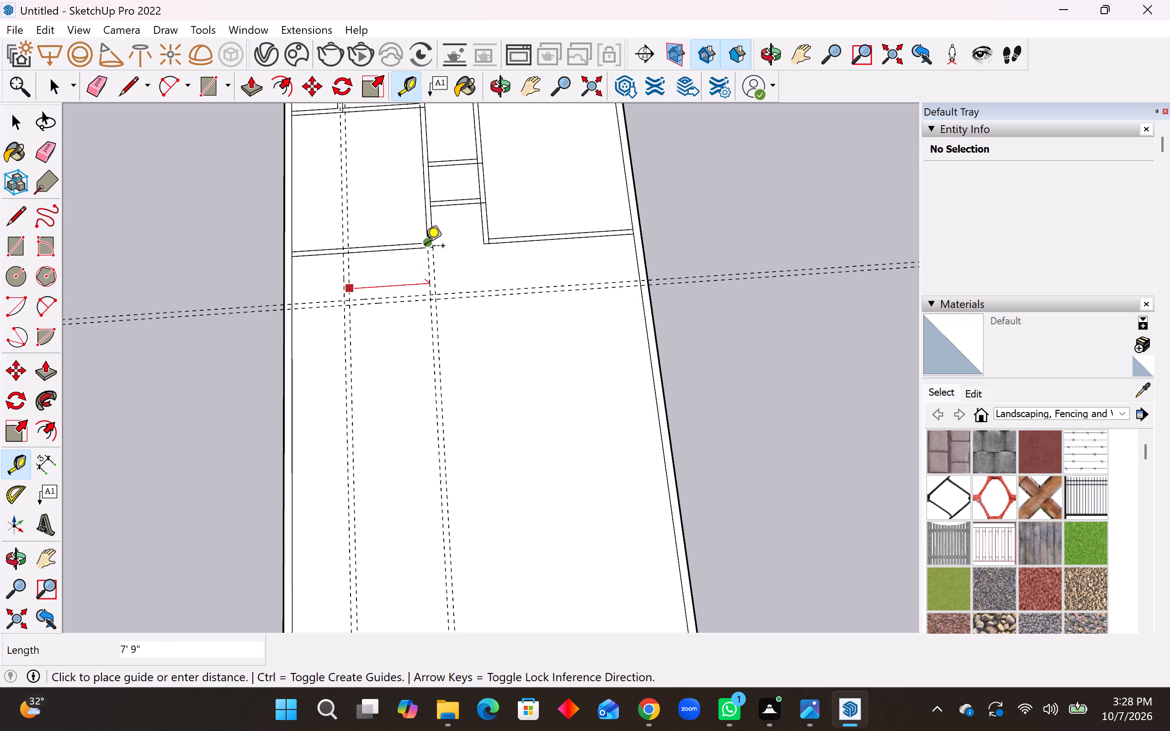
{"action": "left_click", "coordinate": [425, 247]}
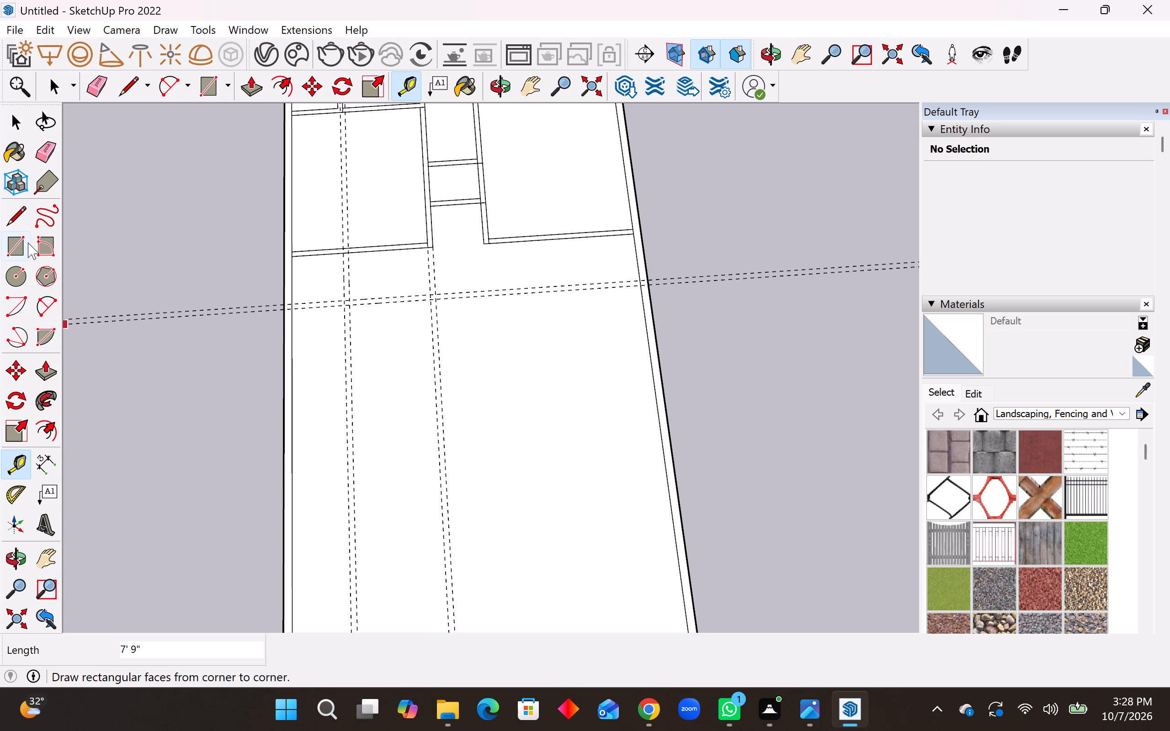
Draw 5' by 5' and 5'6" by 5'6" rectangles from the corner where the large room's end wall meets the long border.
{"action": "left_click", "coordinate": [23, 247]}
{"action": "scroll", "coordinate": [324, 316], "scroll_direction": "up", "scroll_amount": 5}
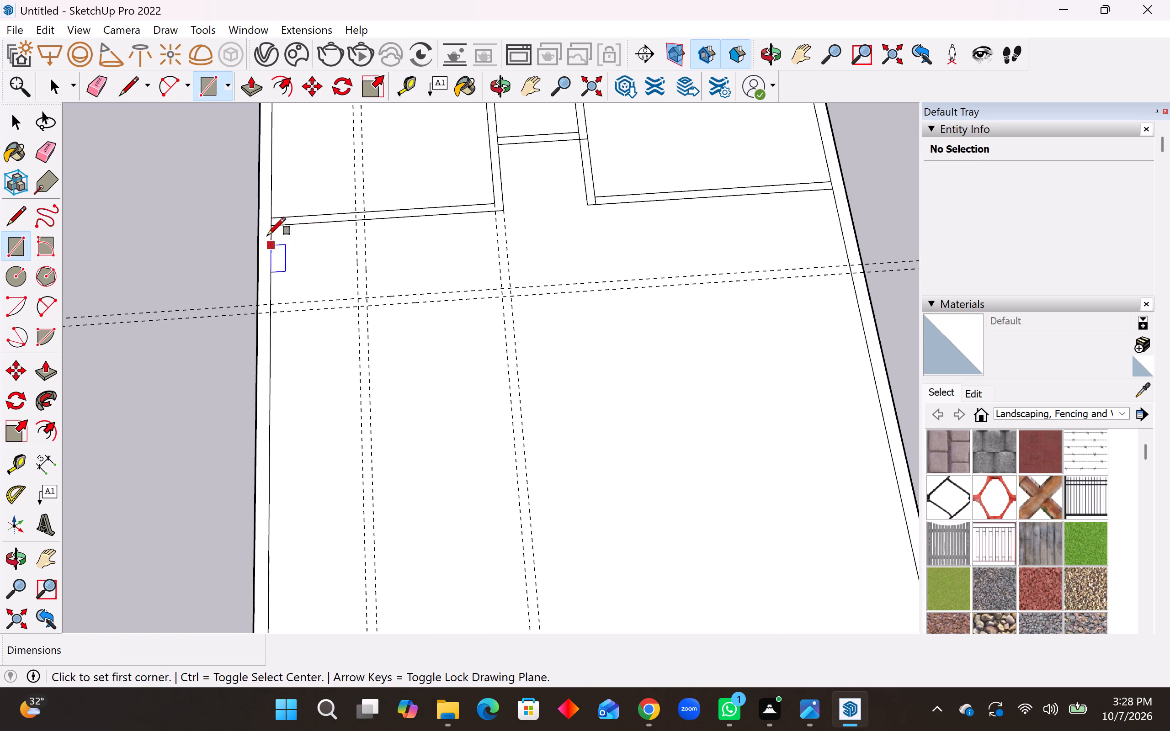
{"action": "left_click", "coordinate": [271, 229]}
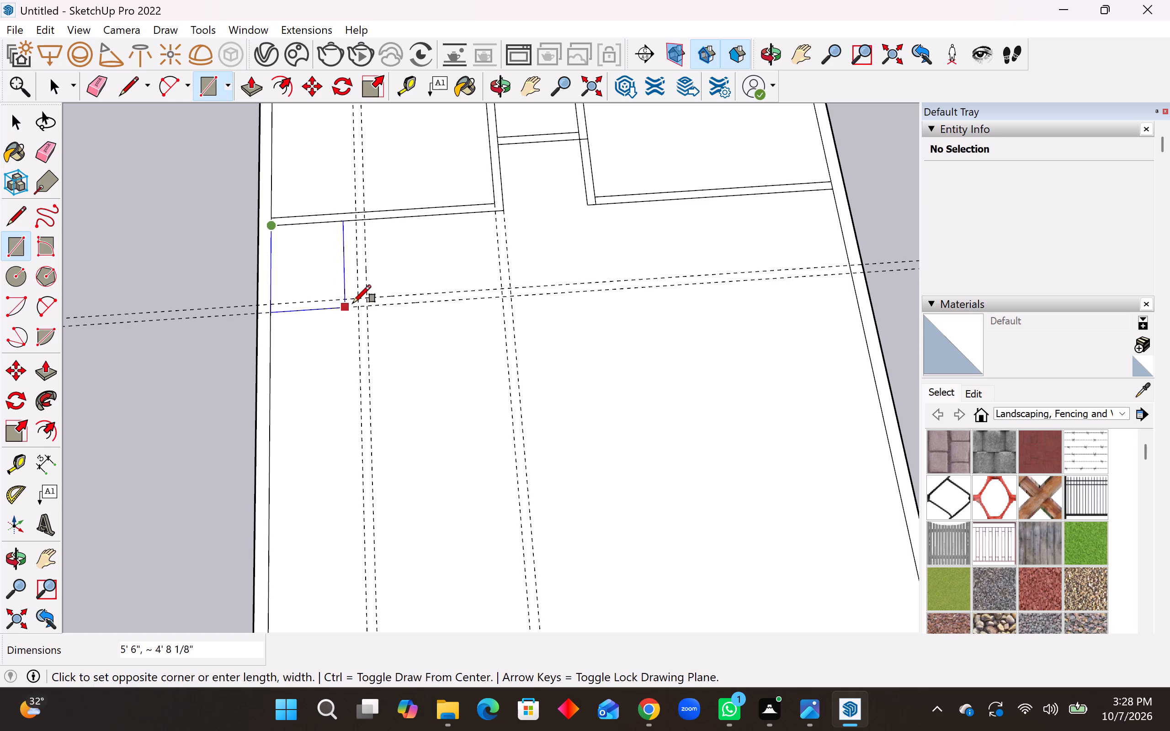
{"action": "left_click", "coordinate": [355, 301]}
{"action": "left_click", "coordinate": [275, 226]}
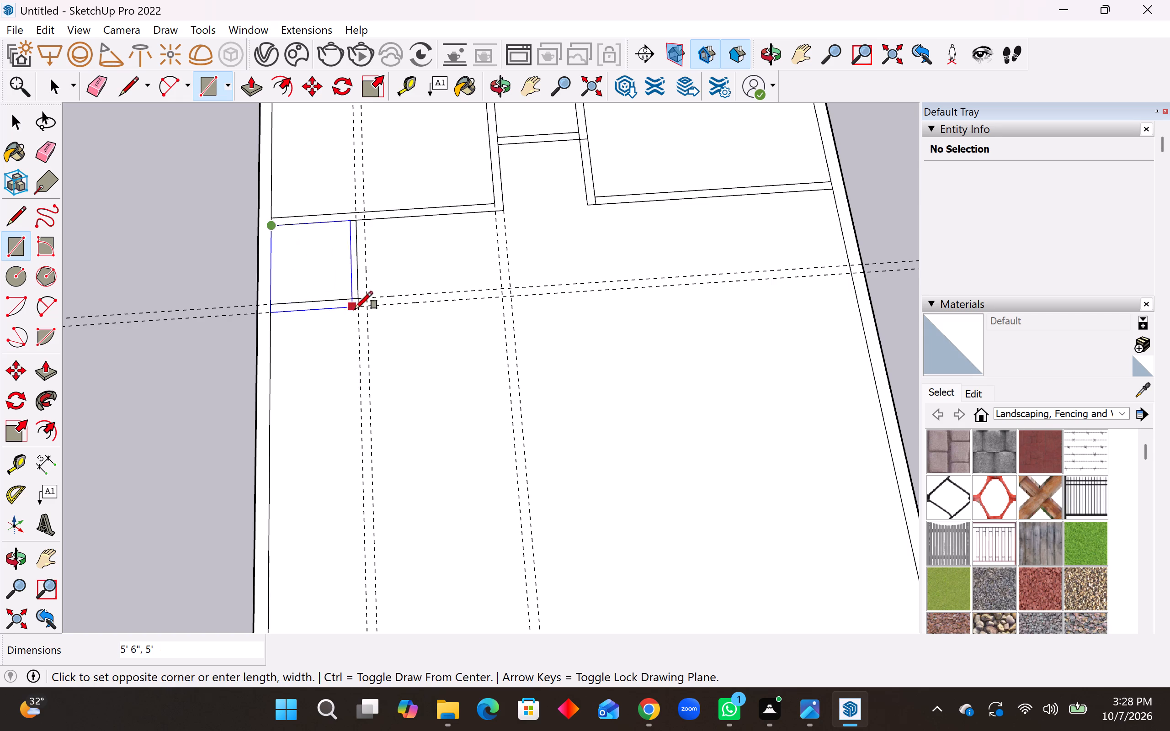
{"action": "left_click", "coordinate": [365, 309]}
Draw 7'9" by 5' and 8'3" by 5'6" rectangles beside the 5' square room, from its outer wall corner to the guides.
{"action": "left_click", "coordinate": [362, 221]}
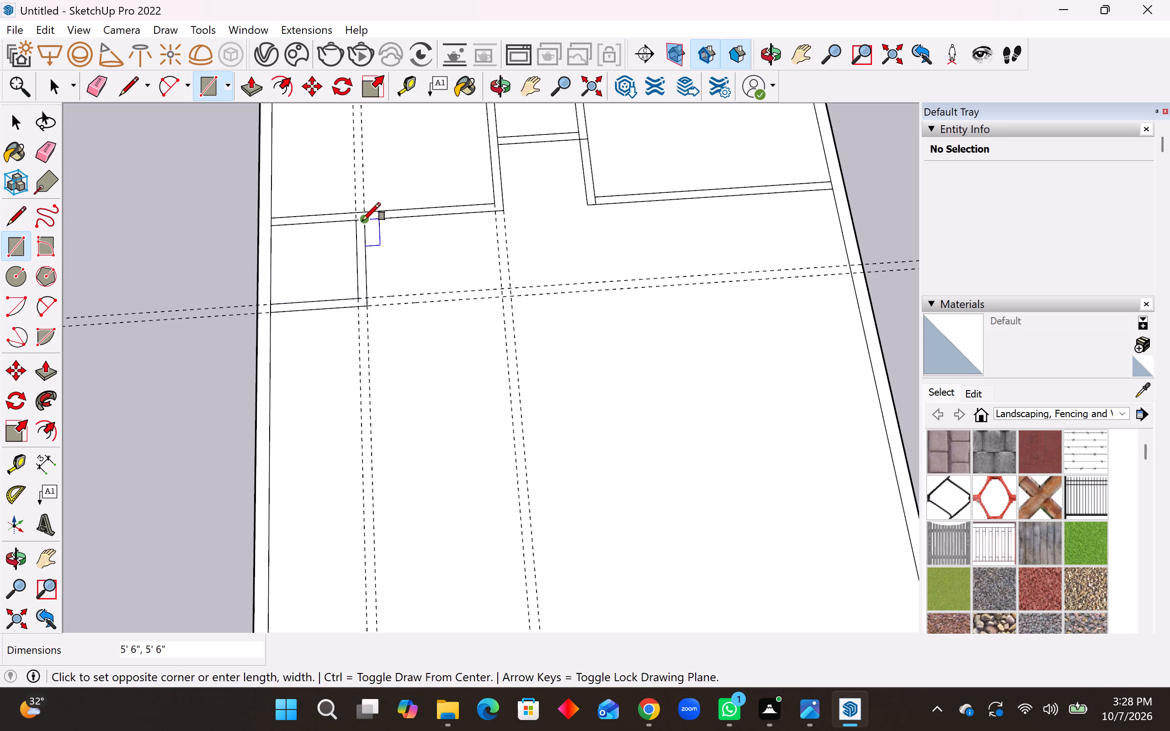
{"action": "left_click", "coordinate": [501, 286]}
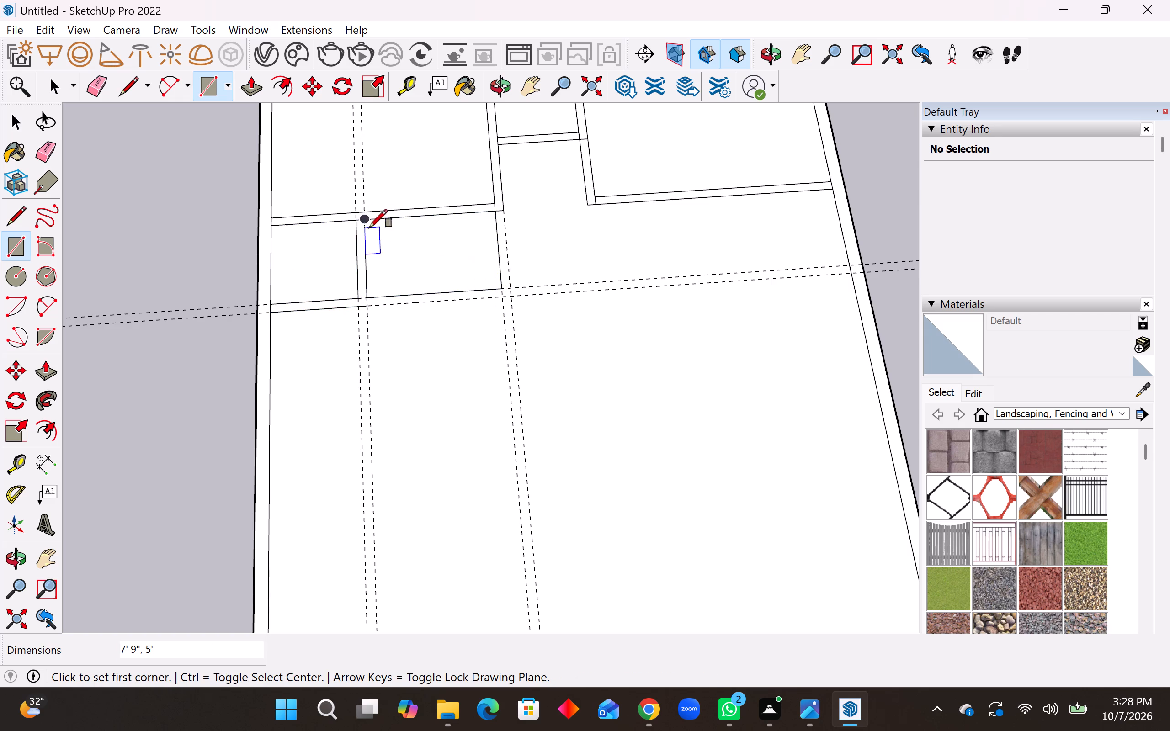
{"action": "left_click", "coordinate": [363, 222]}
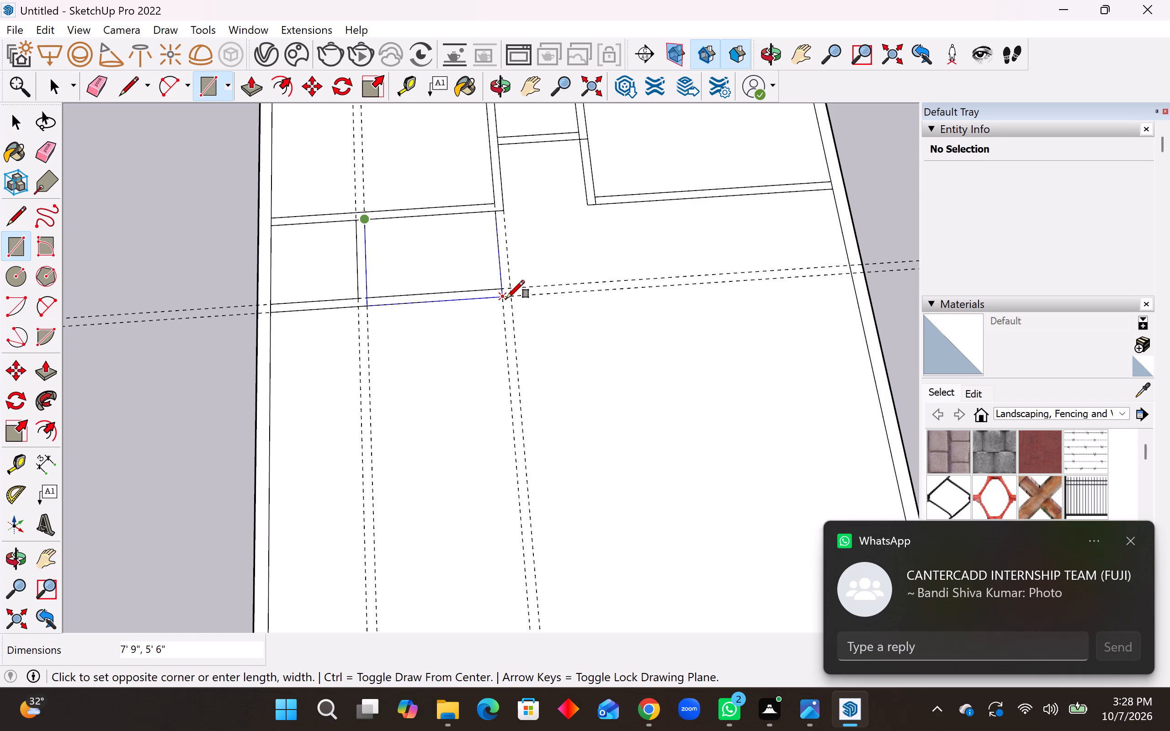
{"action": "left_click", "coordinate": [509, 297]}
Measure the width from the long border to the inner guide along the two new rooms' far wall.
{"action": "scroll", "coordinate": [360, 337], "scroll_direction": "down", "scroll_amount": 4}
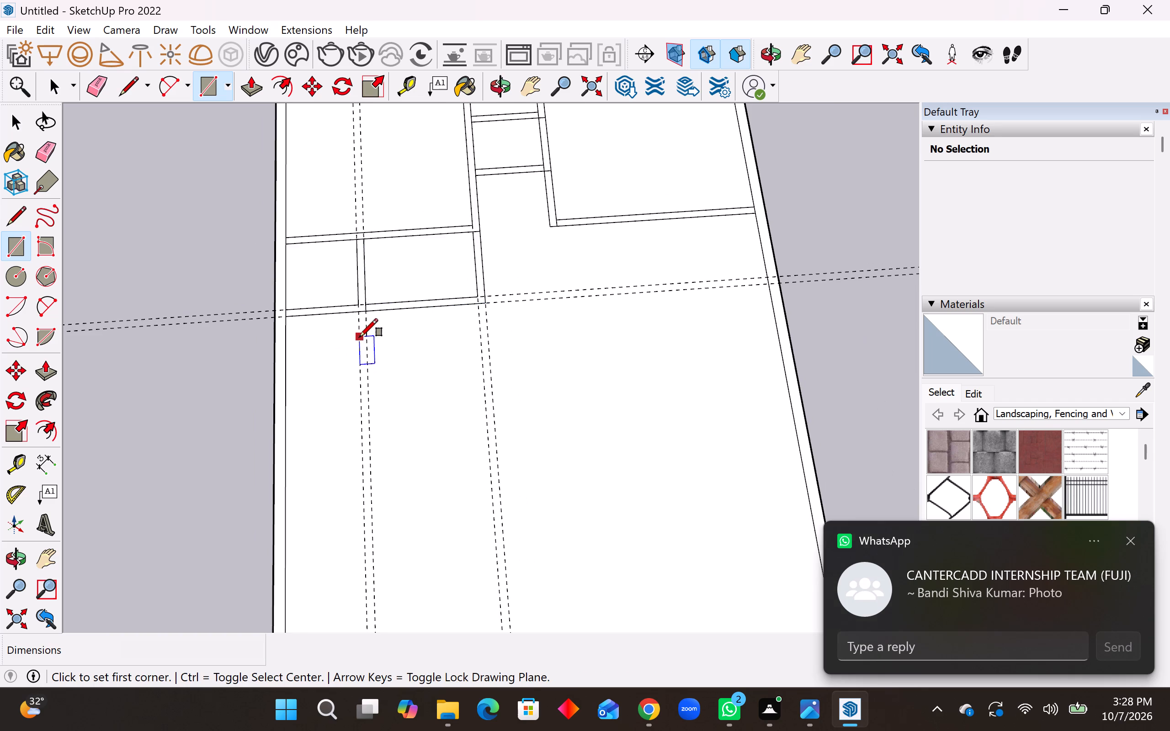
{"action": "scroll", "coordinate": [362, 336], "scroll_direction": "down", "scroll_amount": 2}
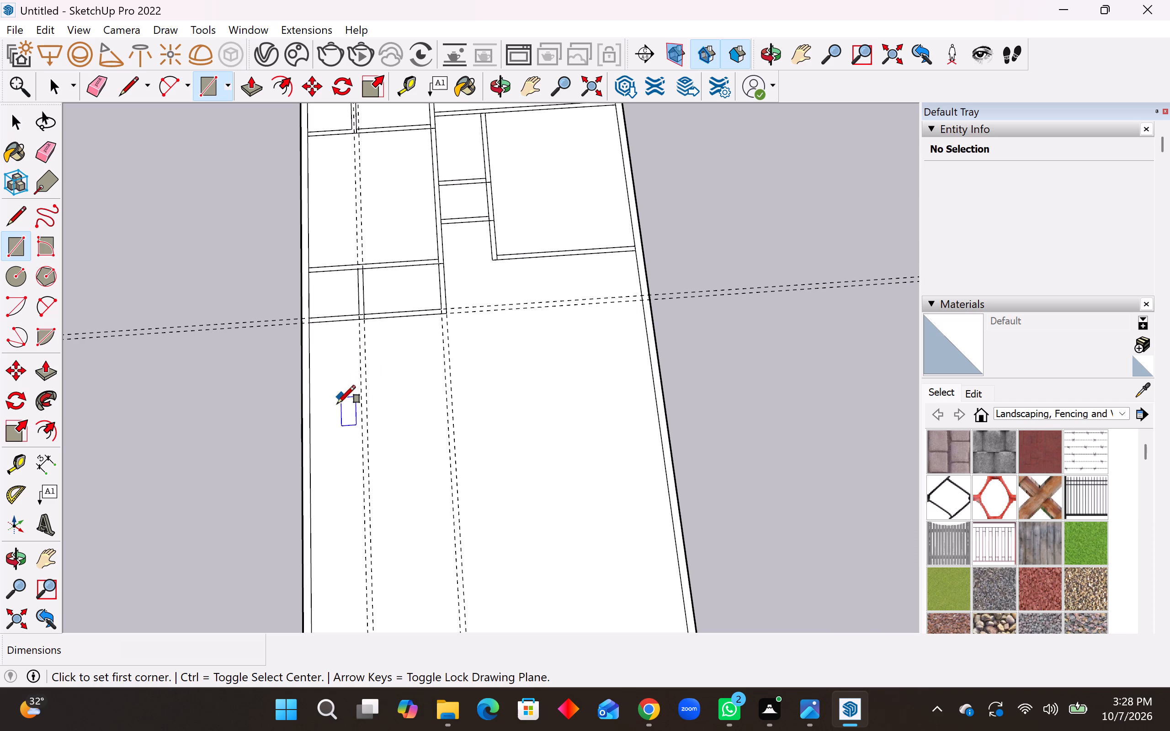
{"action": "left_click", "coordinate": [45, 475]}
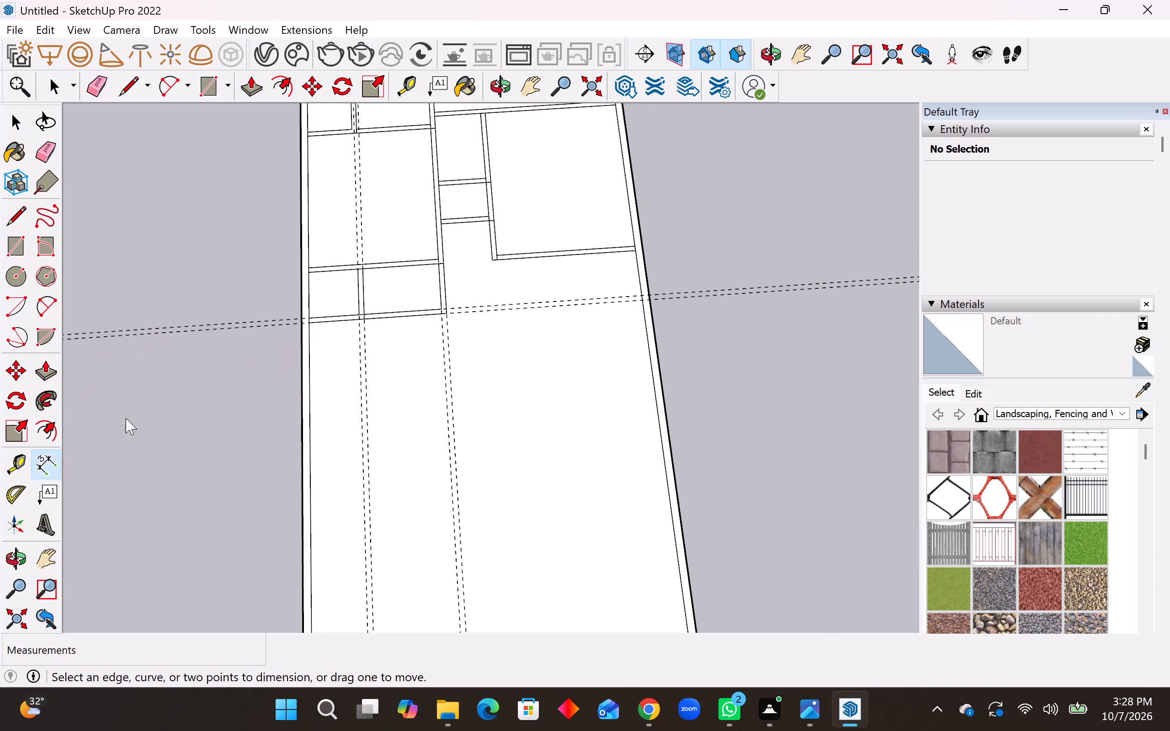
{"action": "scroll", "coordinate": [296, 375], "scroll_direction": "up", "scroll_amount": 3}
{"action": "left_click", "coordinate": [315, 307]}
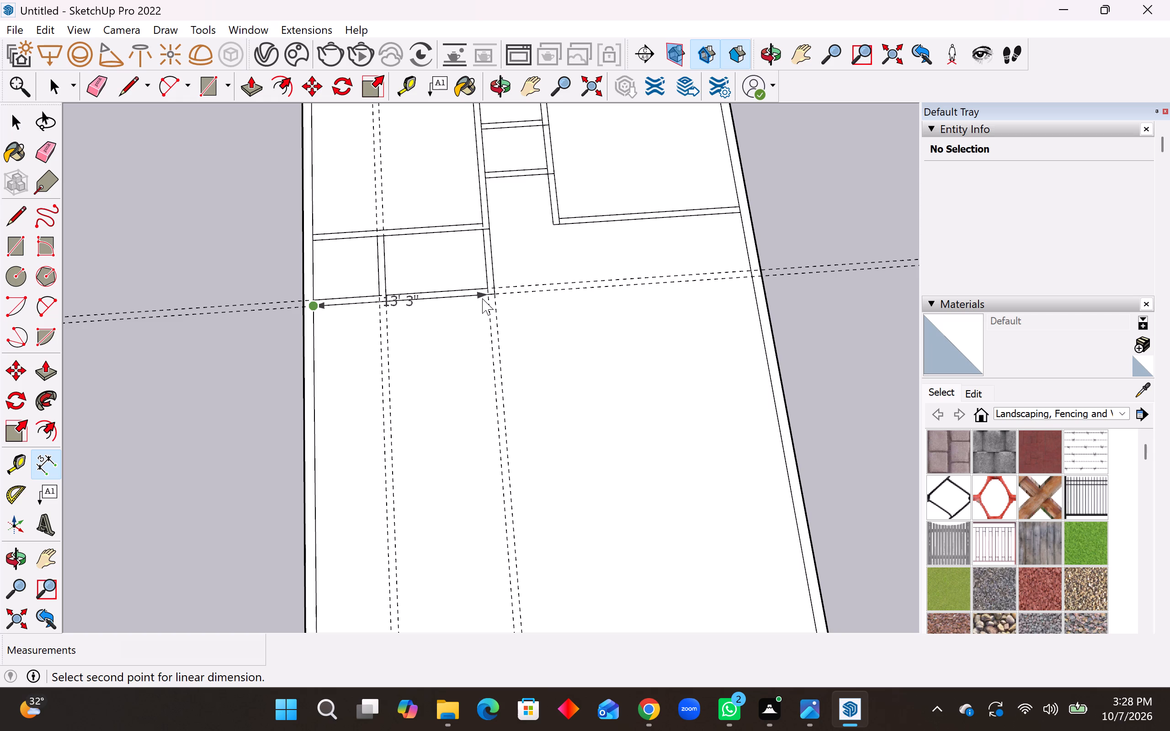
{"action": "key", "text": "Escape"}
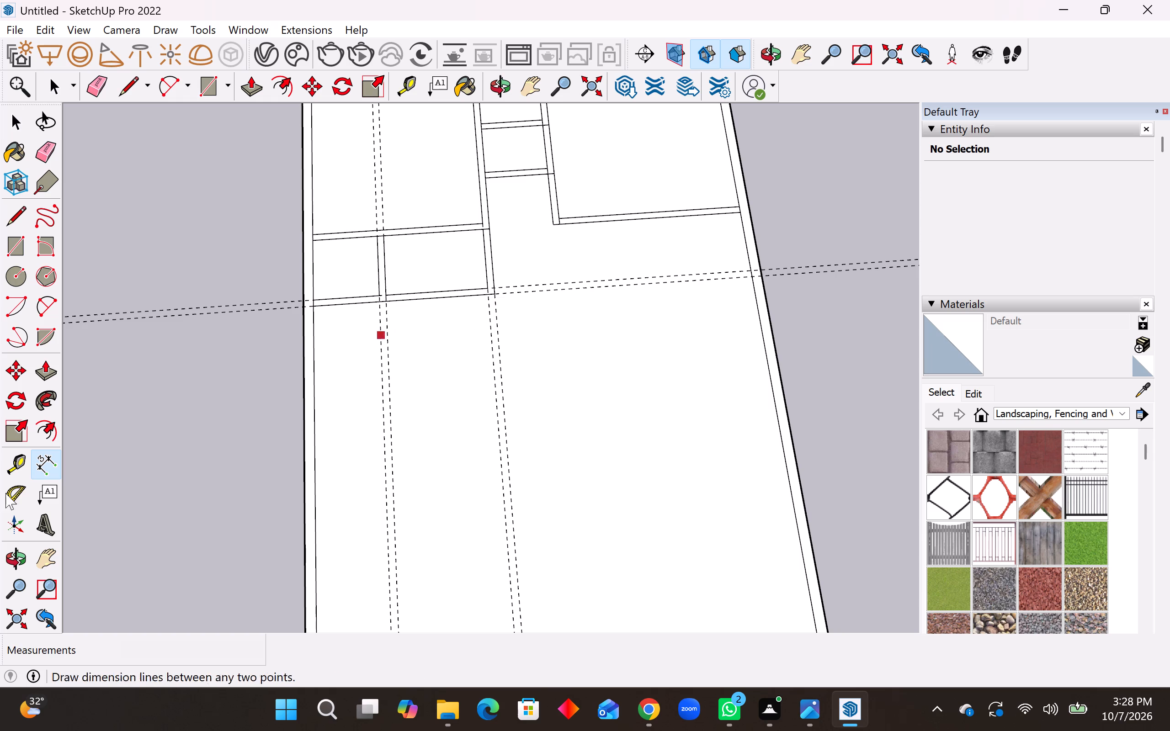
Add crosswise guides 9'3" beyond the outer edge of the two new rooms' far wall, and 6" further.
{"action": "left_click", "coordinate": [20, 470]}
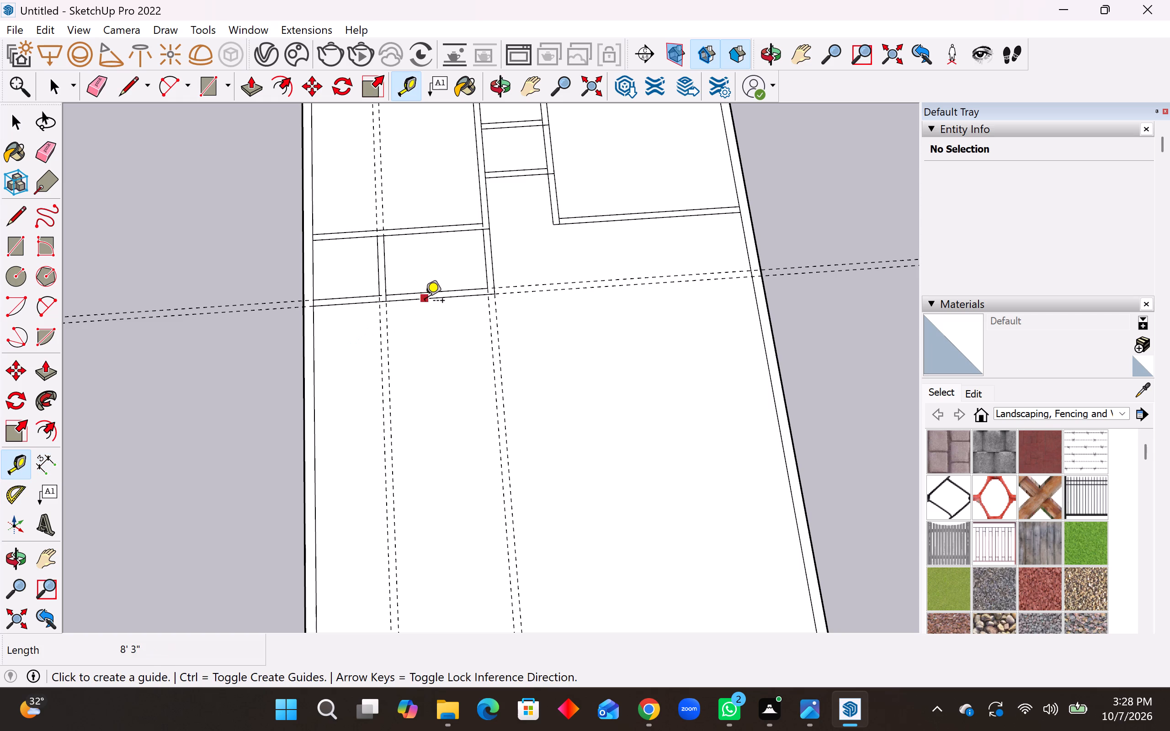
{"action": "left_click", "coordinate": [425, 302]}
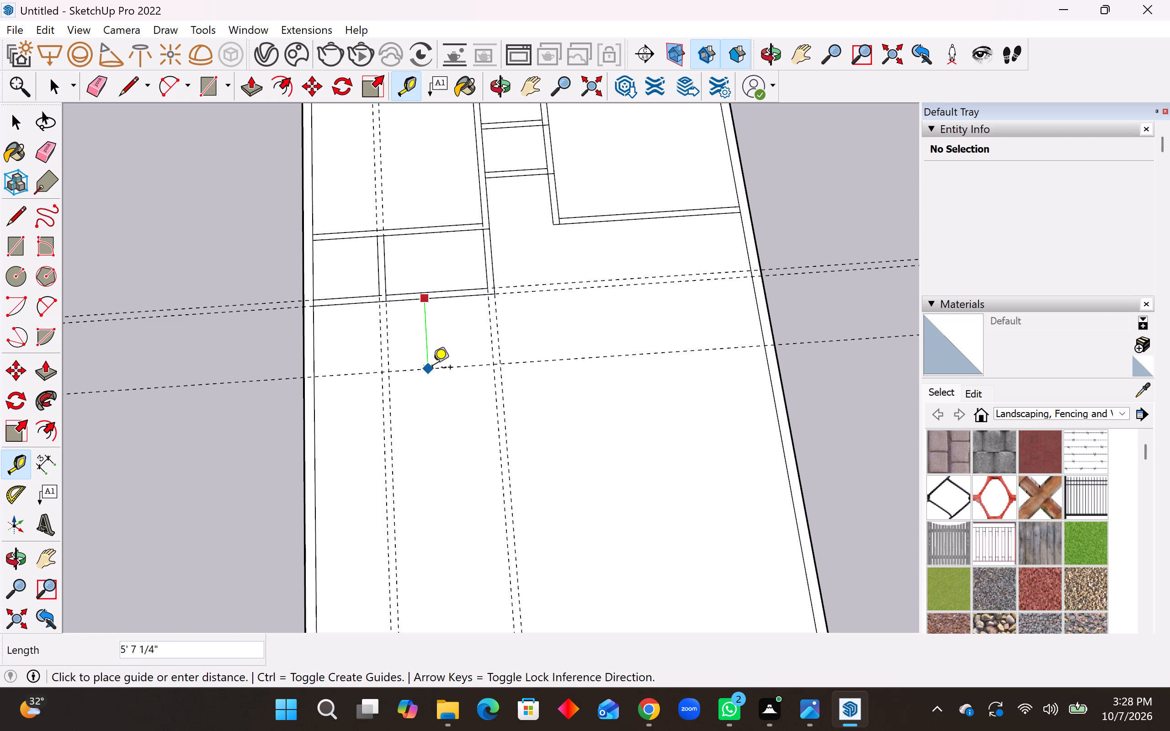
{"action": "key", "text": "9"}
{"action": "type", "text": "'3"}
{"action": "key", "text": "shift+quotedbl"}
{"action": "key", "text": "Return"}
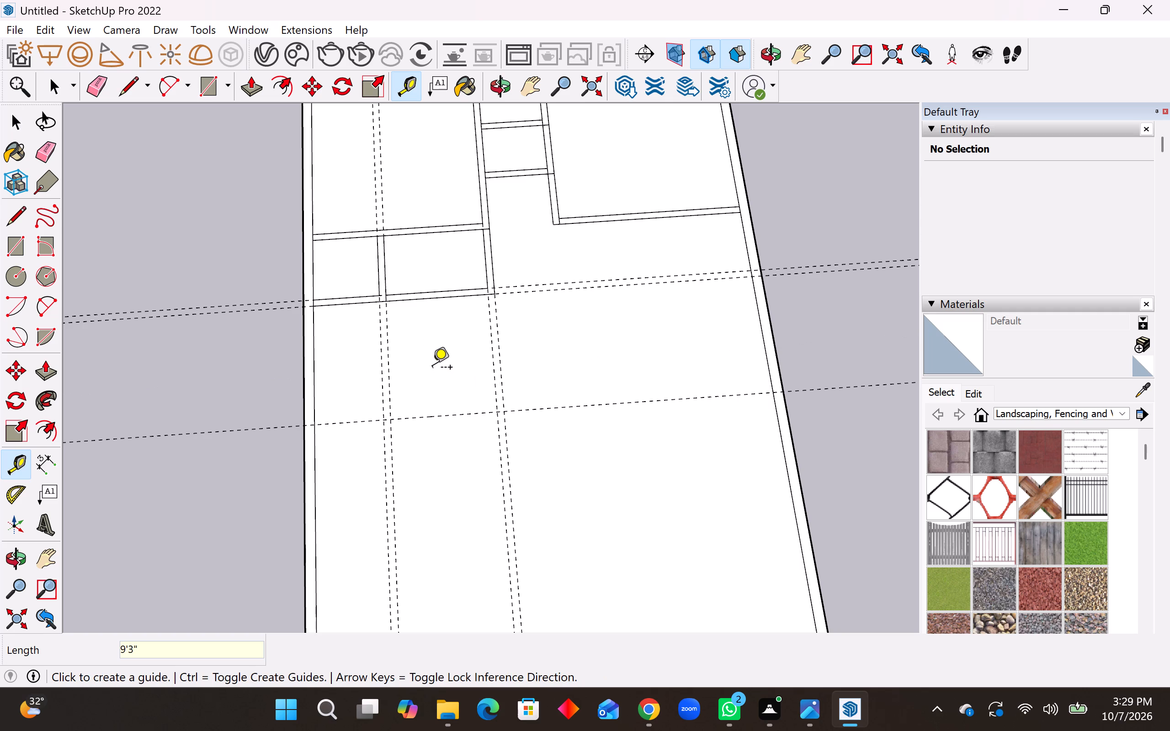
{"action": "left_click", "coordinate": [432, 418]}
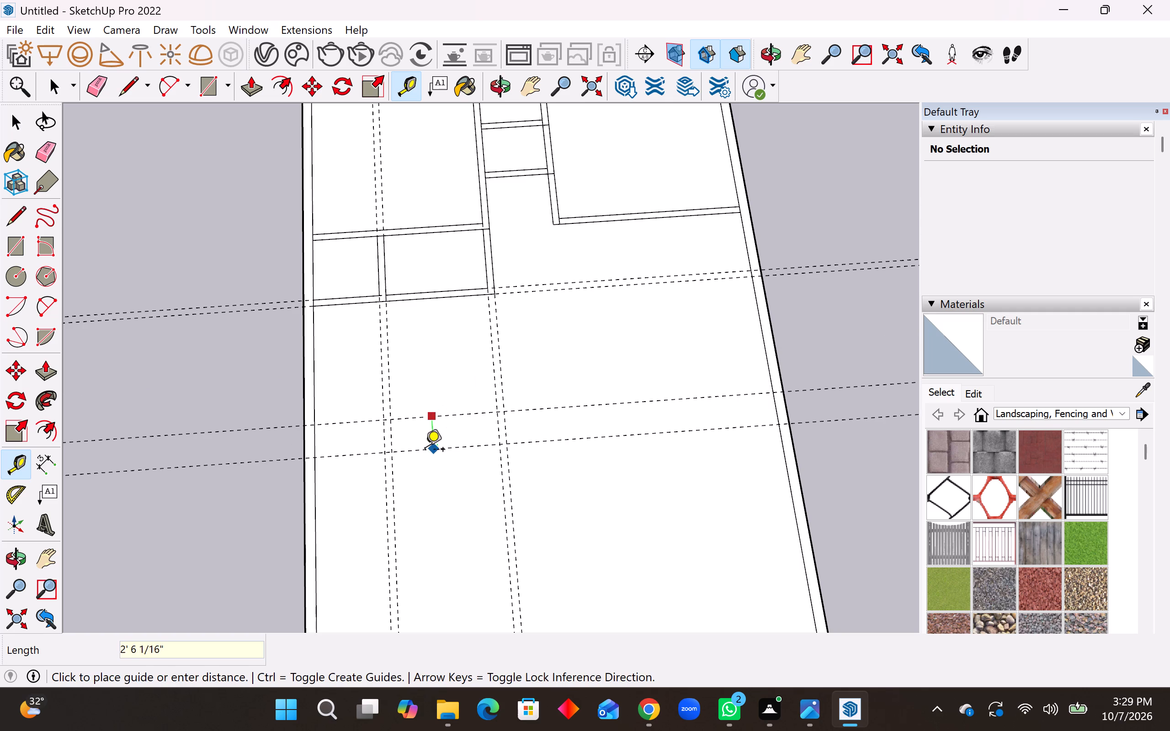
{"action": "type", "text": "6\""}
{"action": "key", "text": "Return"}
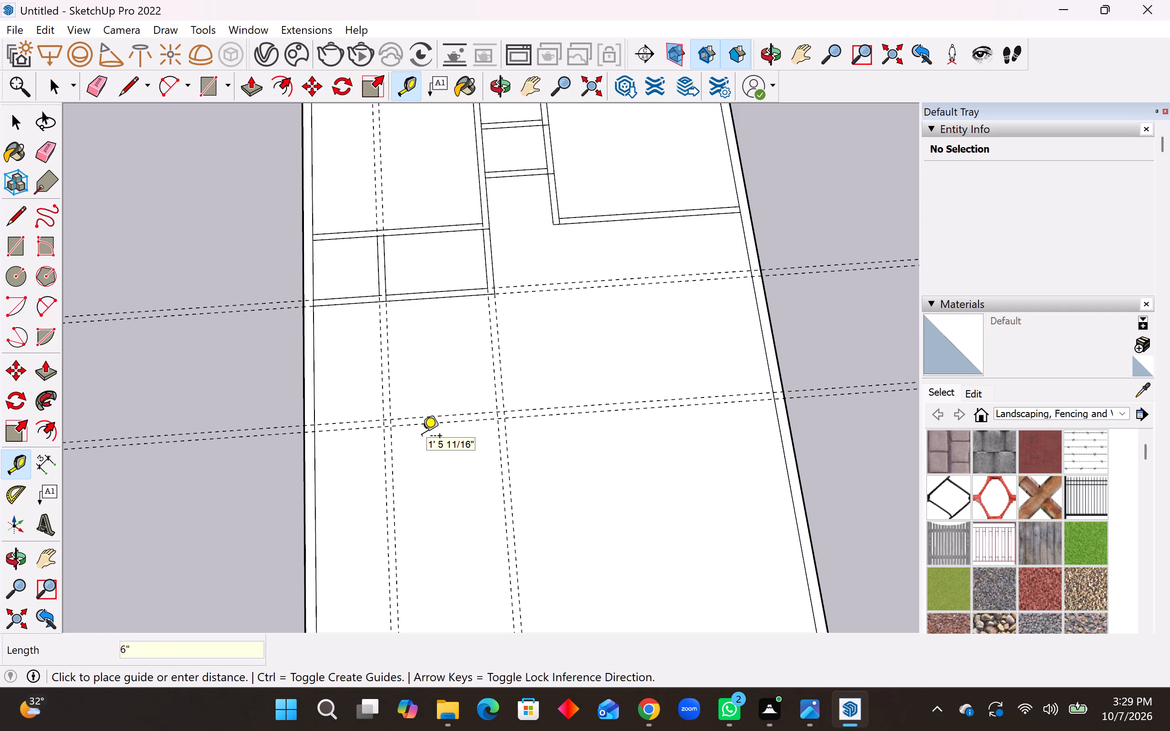
Draw 13'3" by 9'3" and 13'9" by 9'9" rectangles from the two small rooms' outer wall corner to the guide intersections.
{"action": "left_click", "coordinate": [11, 246]}
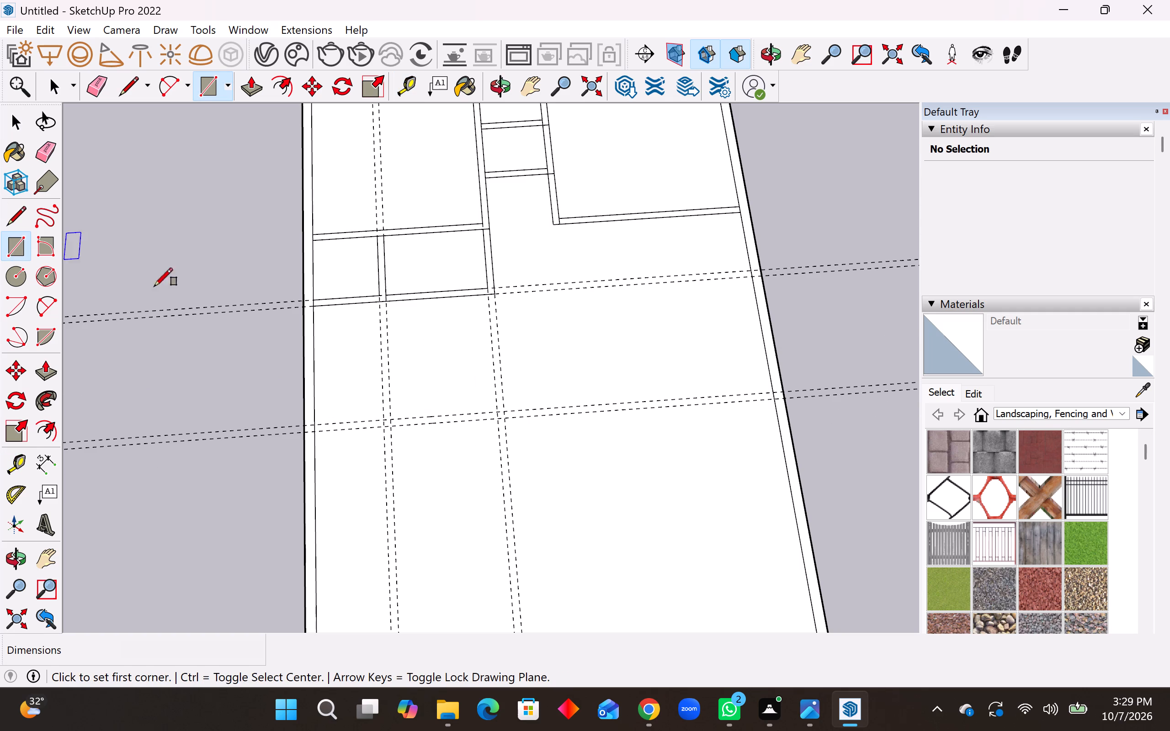
{"action": "left_click", "coordinate": [316, 309]}
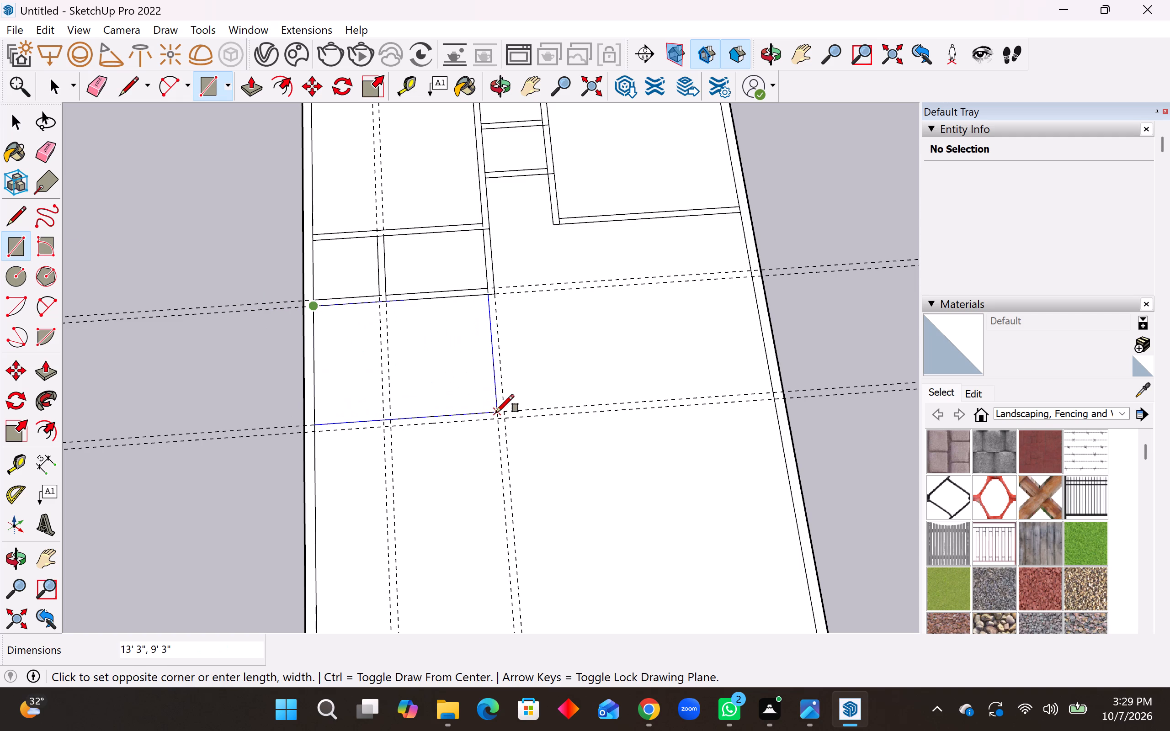
{"action": "left_click", "coordinate": [496, 413]}
{"action": "left_click", "coordinate": [314, 306]}
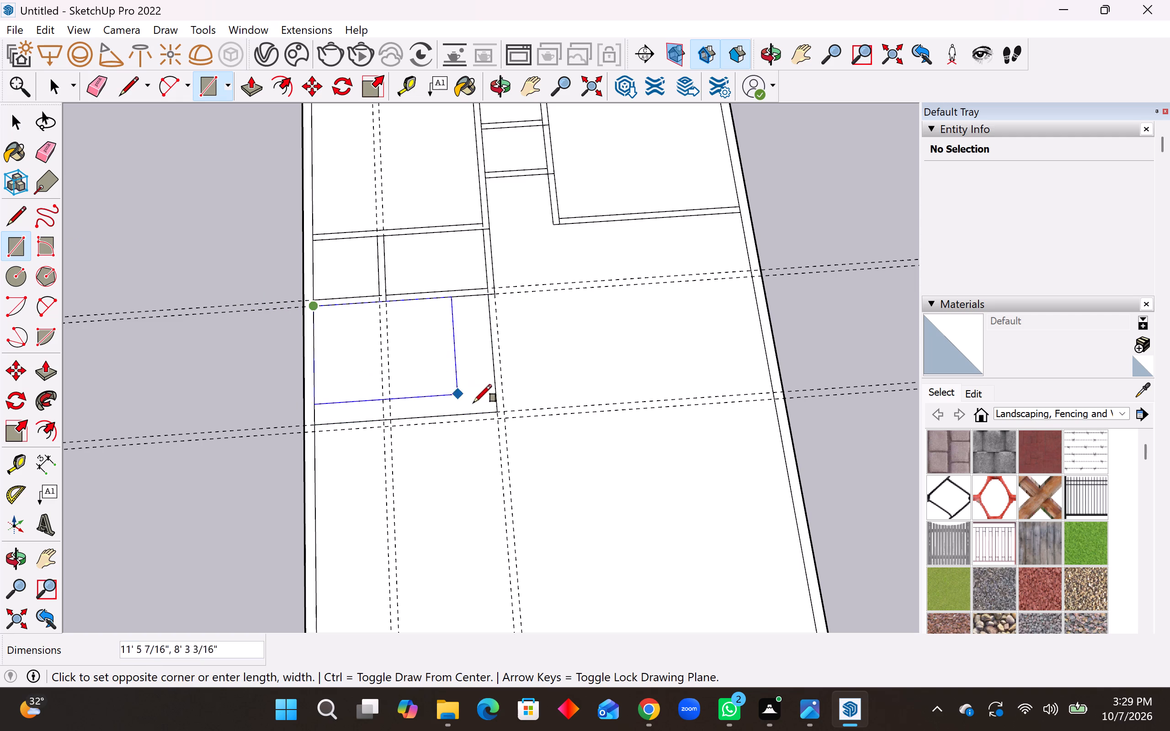
{"action": "left_click", "coordinate": [504, 422]}
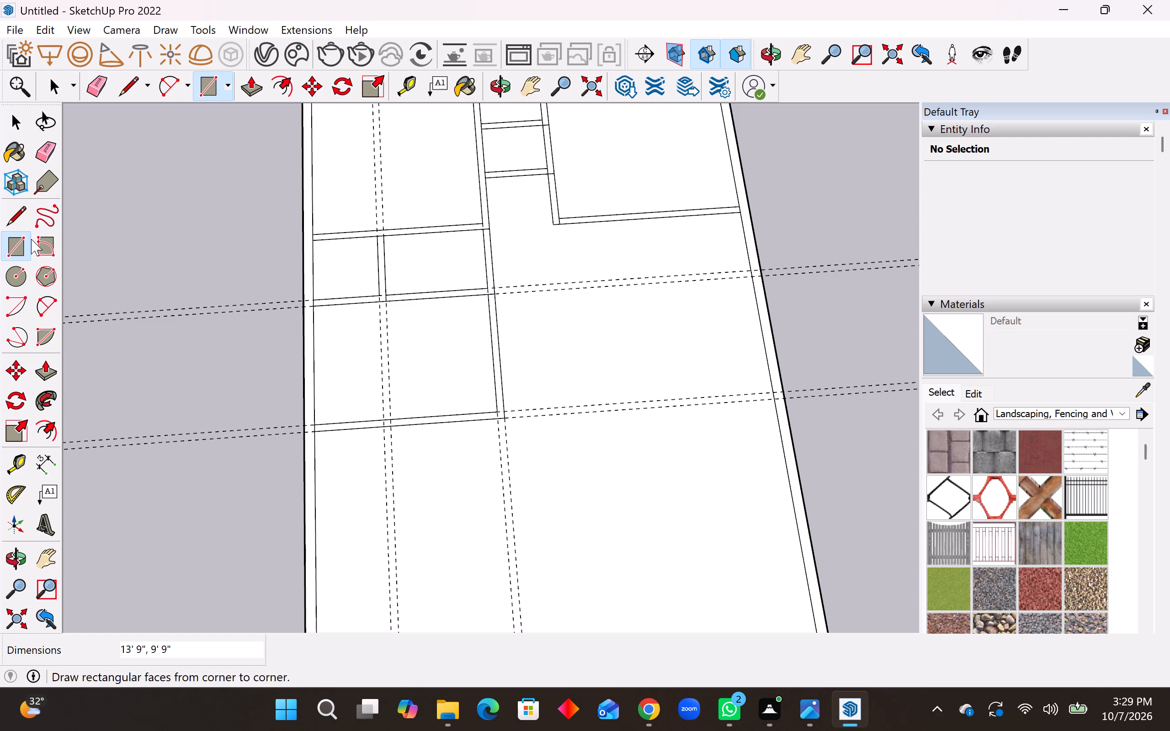
Erase all the crosswise and lengthwise guides around the new 13'3" by 9'3" room.
{"action": "left_click", "coordinate": [41, 156]}
{"action": "left_click_drag", "start_coordinate": [209, 300], "coordinate": [211, 461]}
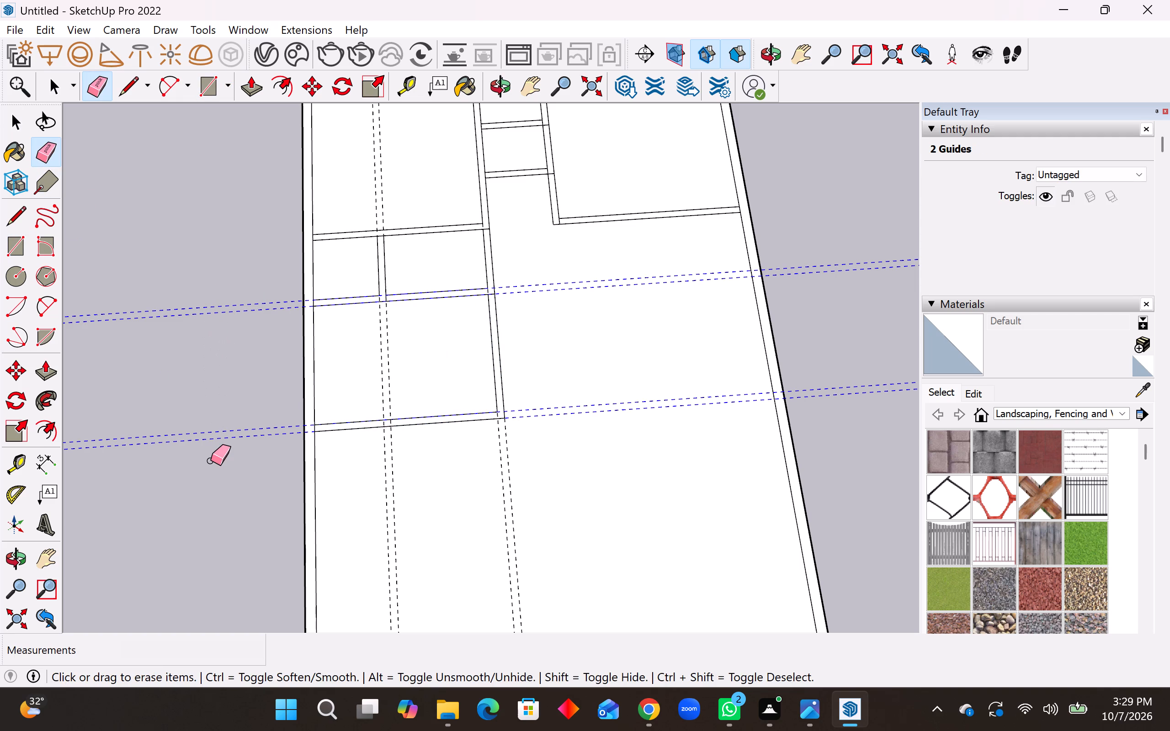
{"action": "left_click_drag", "start_coordinate": [211, 461], "coordinate": [218, 460]}
{"action": "left_click_drag", "start_coordinate": [372, 461], "coordinate": [372, 472]}
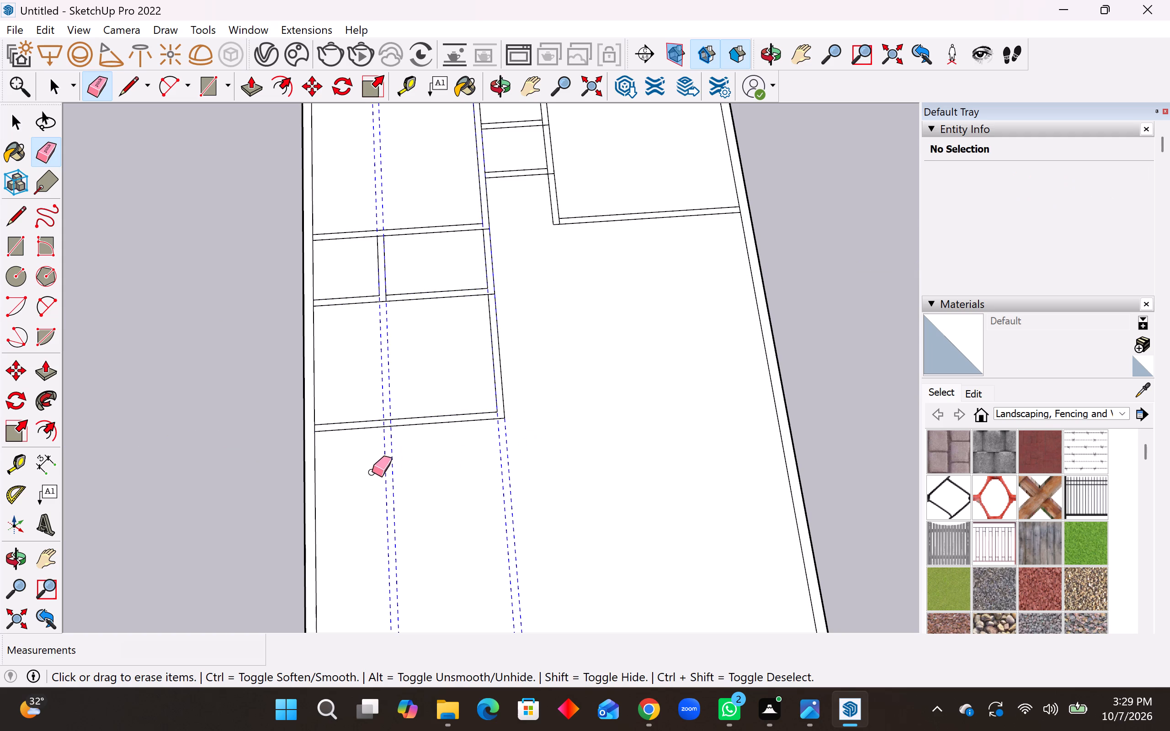
{"action": "left_click_drag", "start_coordinate": [372, 472], "coordinate": [365, 476]}
Add lengthwise guides 3'6" inward from the opposite long border's inner edge, and 6" further inward.
{"action": "scroll", "coordinate": [355, 371], "scroll_direction": "down", "scroll_amount": 4}
{"action": "scroll", "coordinate": [374, 303], "scroll_direction": "down", "scroll_amount": 3}
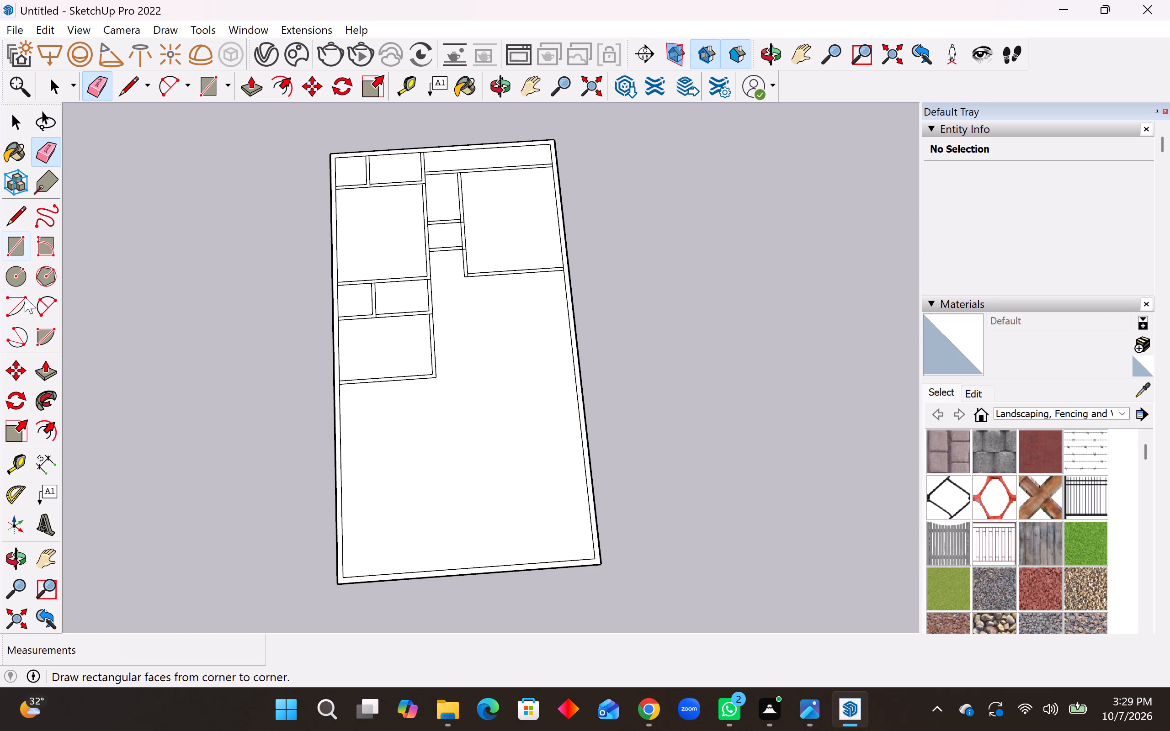
{"action": "left_click", "coordinate": [16, 474]}
{"action": "scroll", "coordinate": [436, 401], "scroll_direction": "up", "scroll_amount": 3}
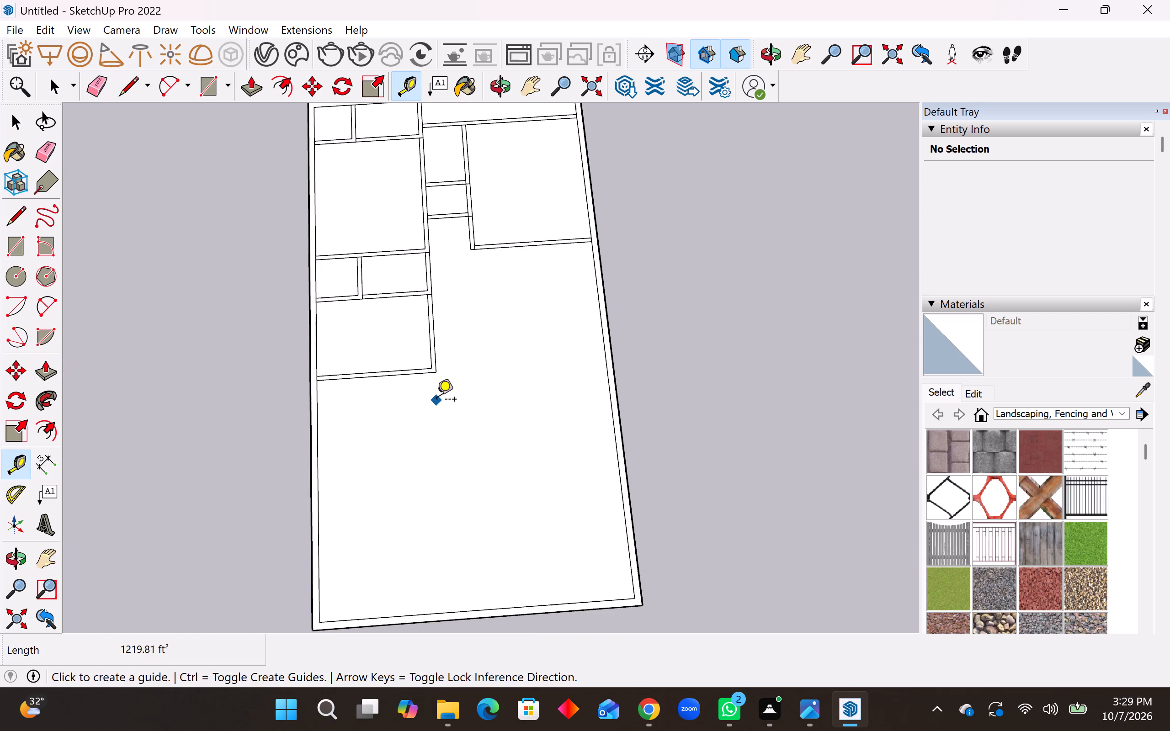
{"action": "scroll", "coordinate": [436, 401], "scroll_direction": "up", "scroll_amount": 2}
{"action": "left_click", "coordinate": [655, 269]}
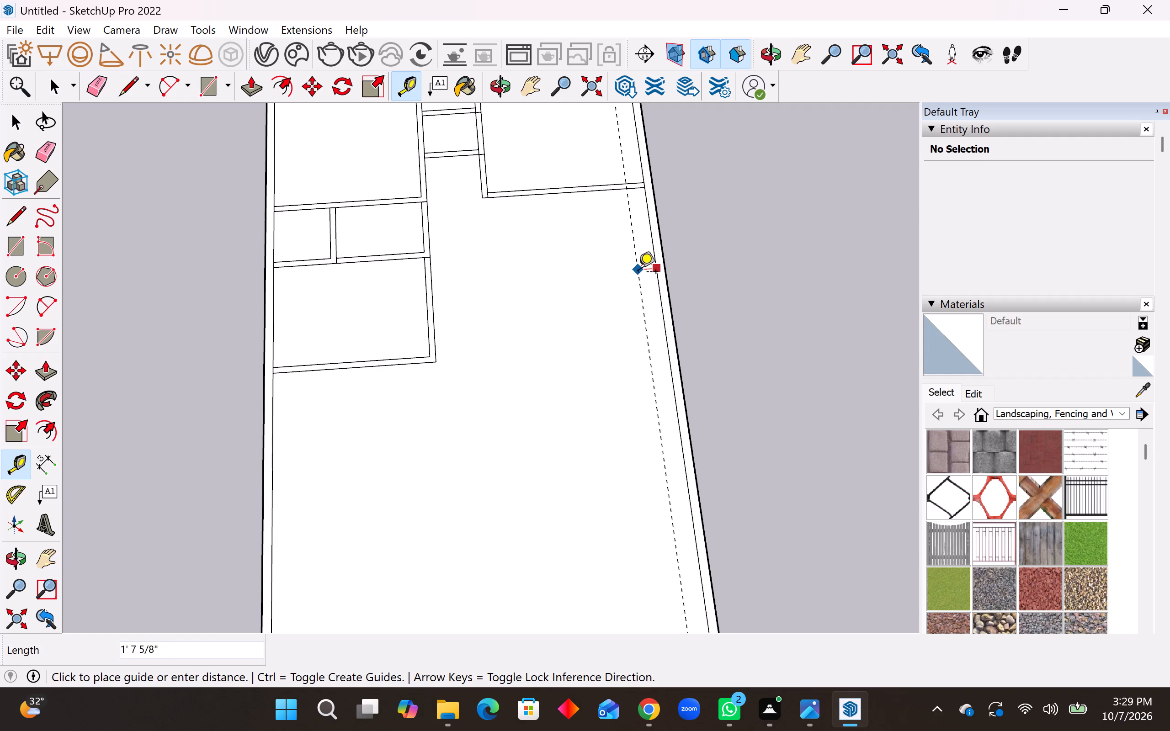
{"action": "type", "text": "3'6\""}
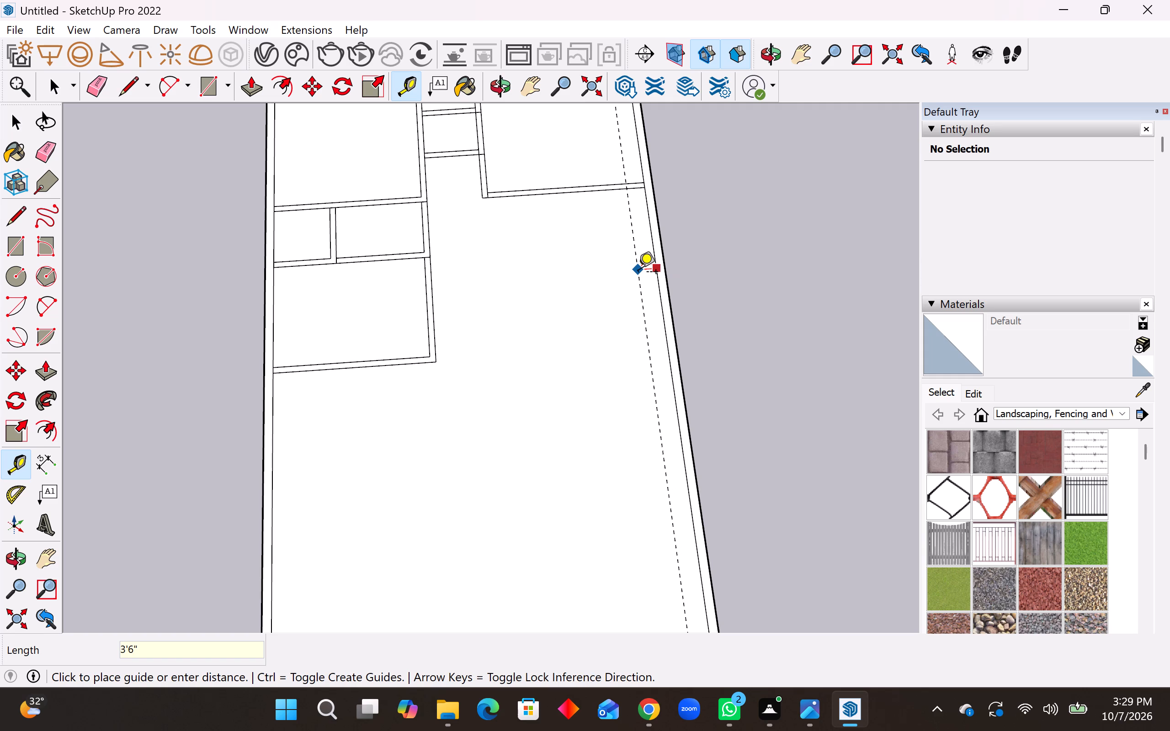
{"action": "key", "text": "Return"}
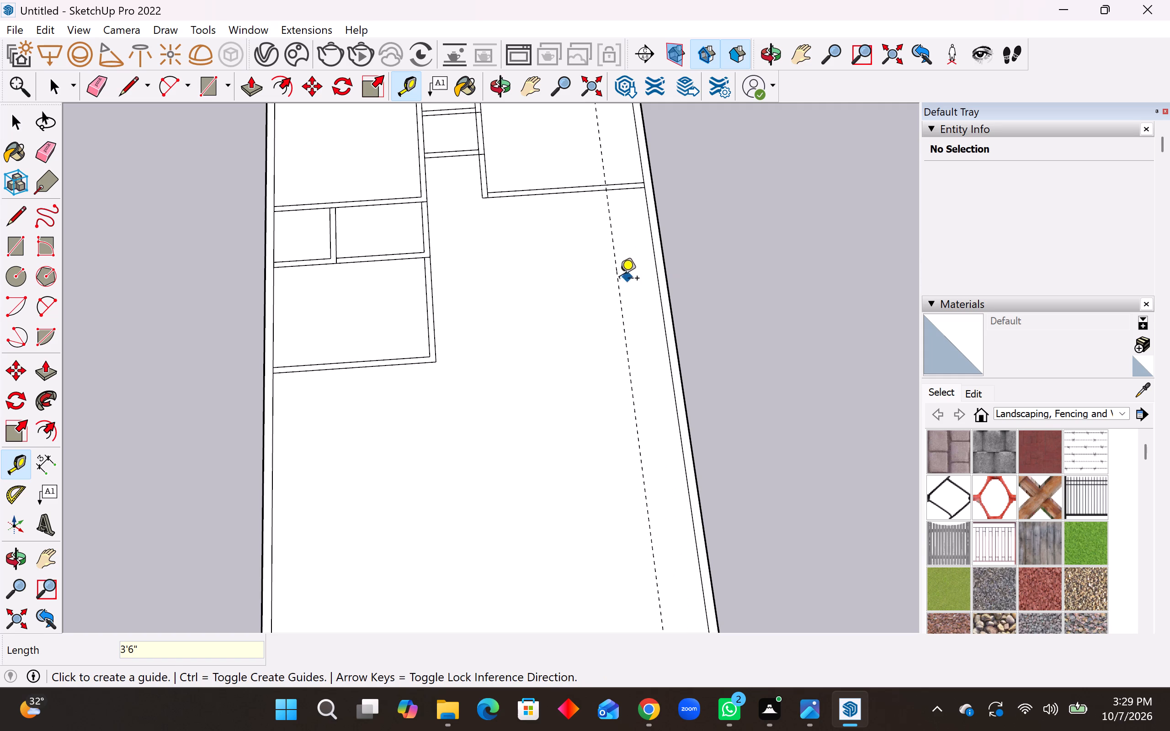
{"action": "left_click", "coordinate": [617, 281]}
{"action": "key", "text": "6"}
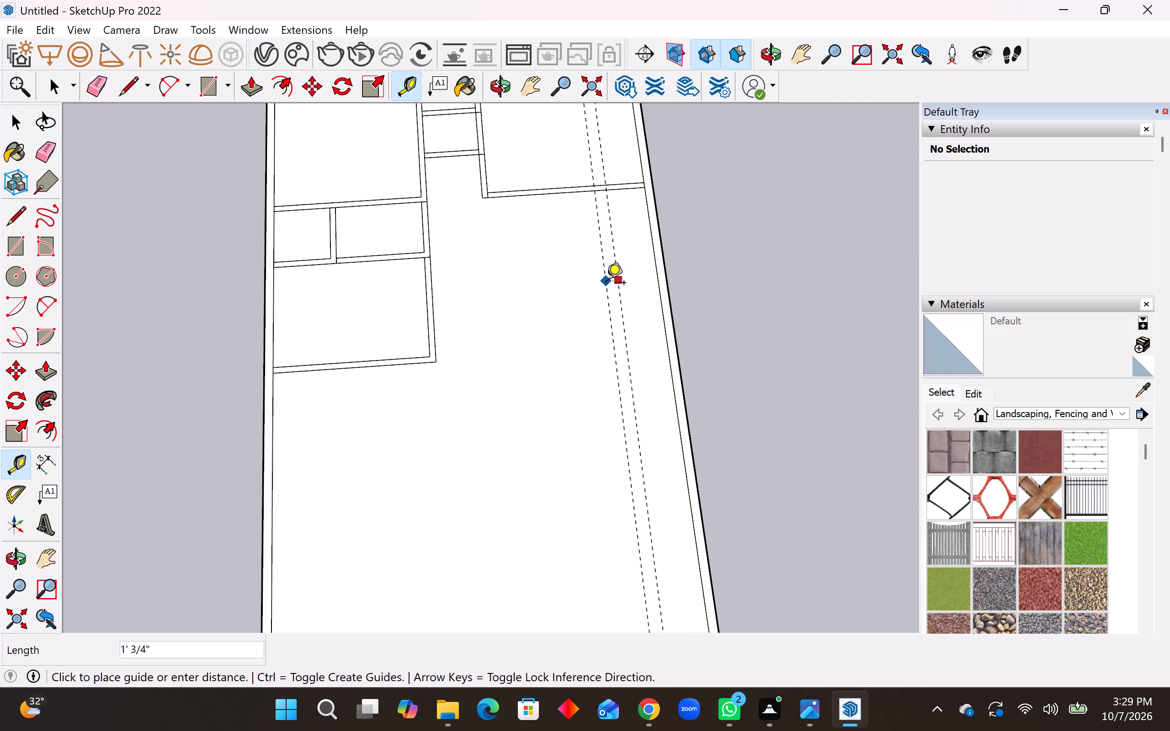
{"action": "key", "text": "shift+quotedbl"}
{"action": "key", "text": "Return"}
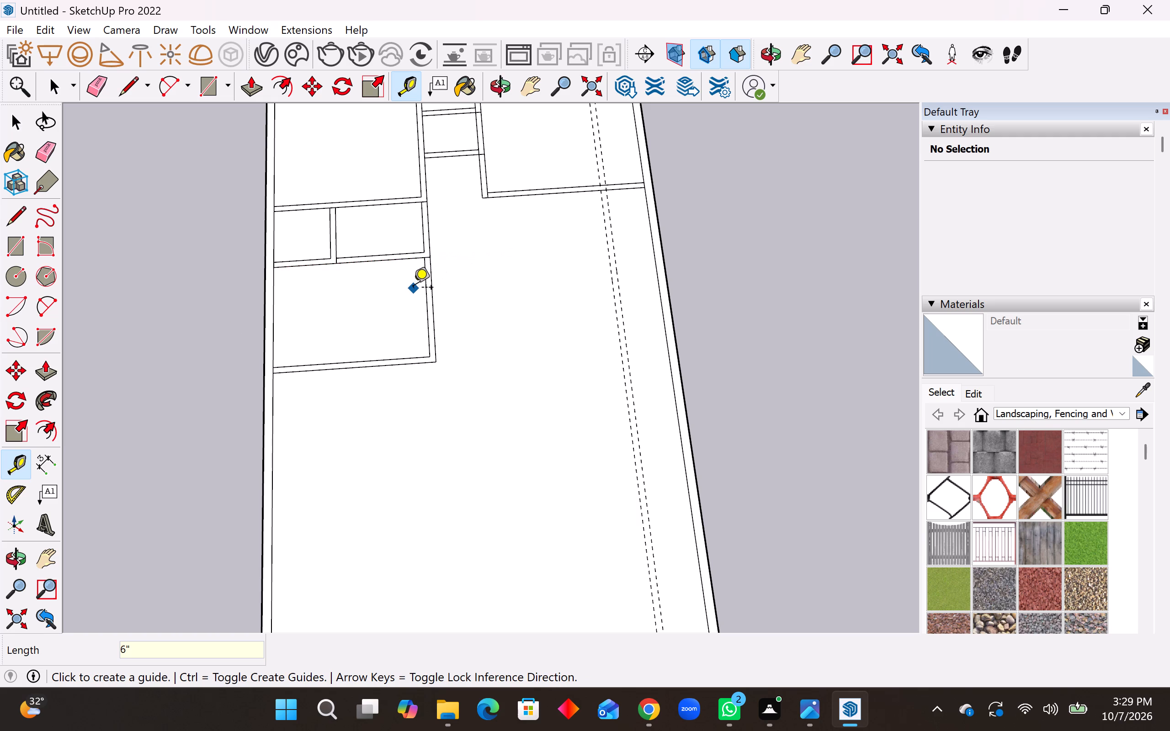
Add crosswise guides 15'3" and 14'9" from the opposite large room's end wall, aligned with the 13'3" by 9'3" room's far wall edges.
{"action": "left_click", "coordinate": [546, 199]}
{"action": "left_click", "coordinate": [433, 368]}
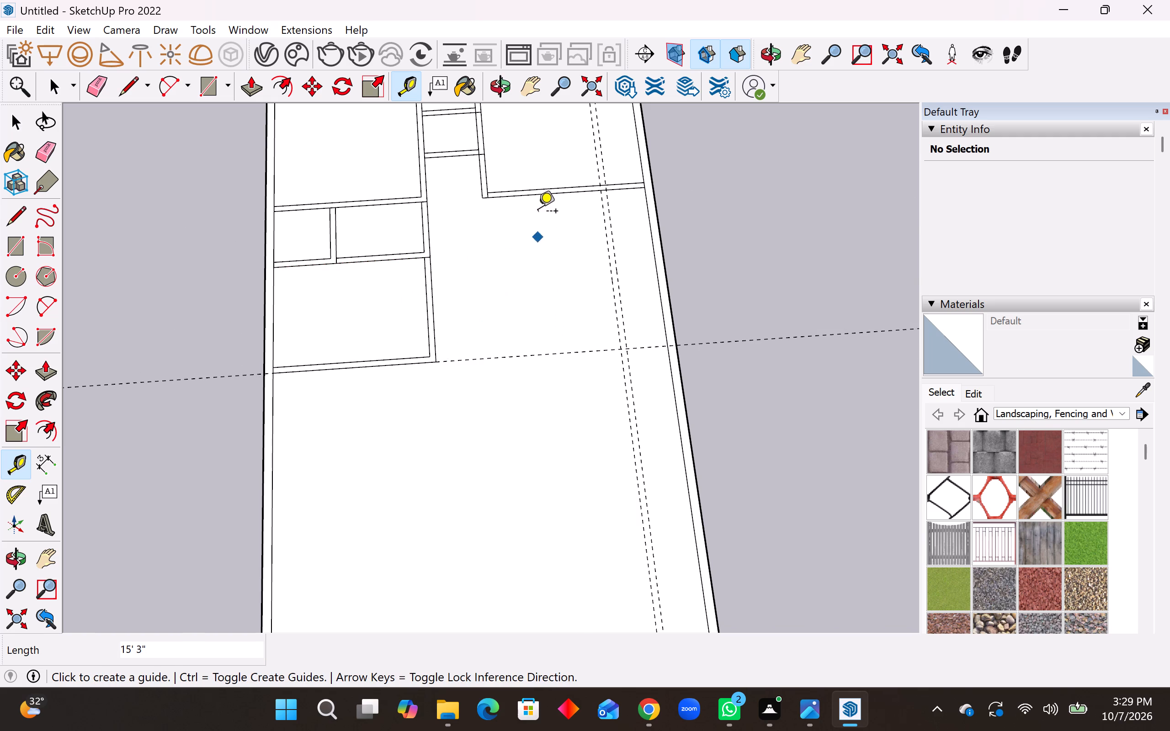
{"action": "left_click", "coordinate": [537, 196]}
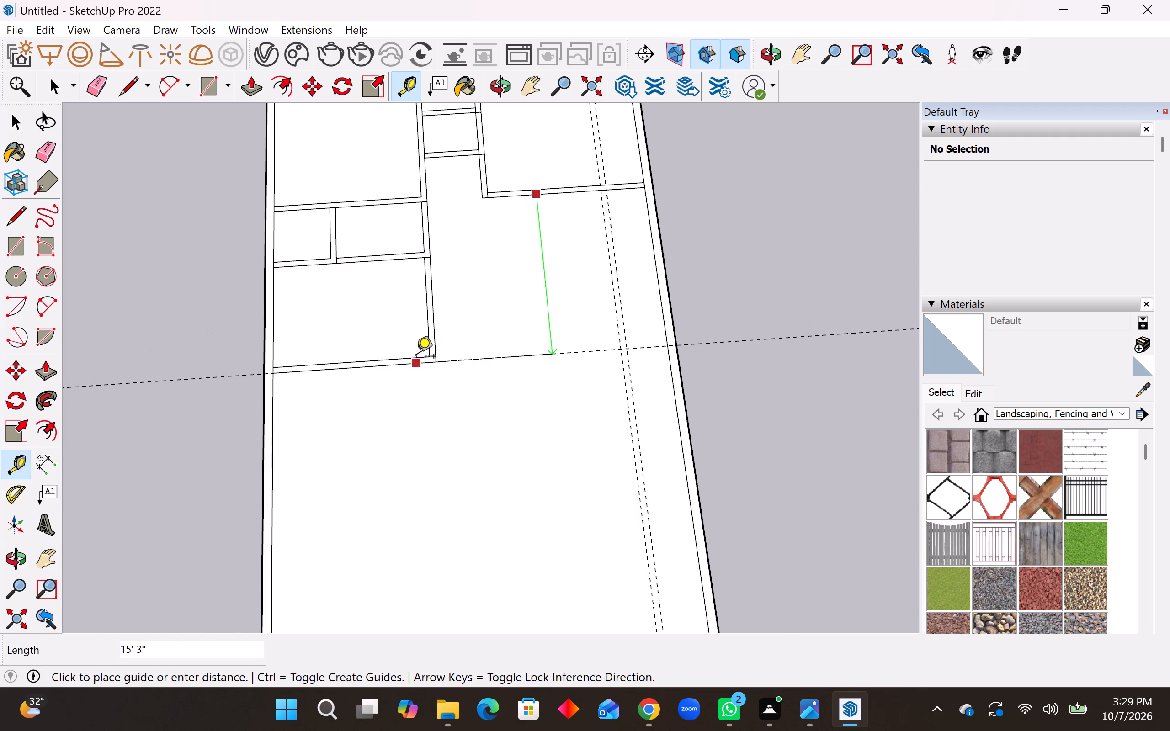
{"action": "scroll", "coordinate": [417, 360], "scroll_direction": "up", "scroll_amount": 5}
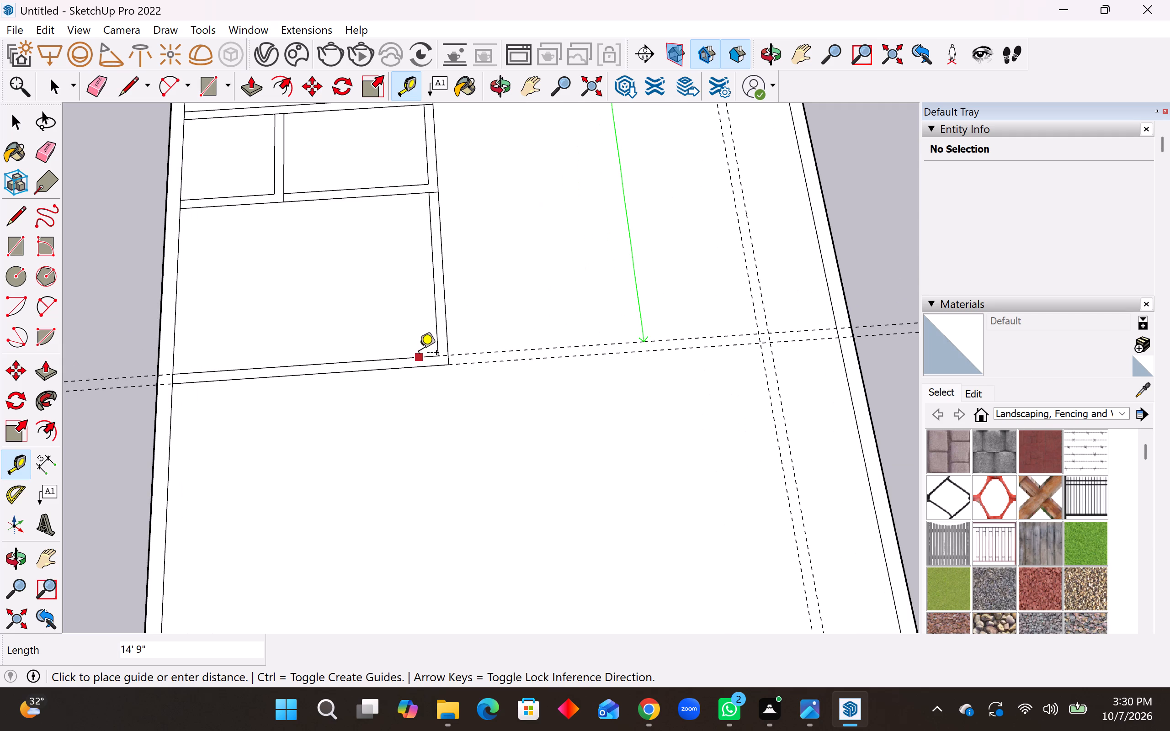
{"action": "left_click", "coordinate": [419, 360]}
{"action": "scroll", "coordinate": [455, 500], "scroll_direction": "down", "scroll_amount": 4}
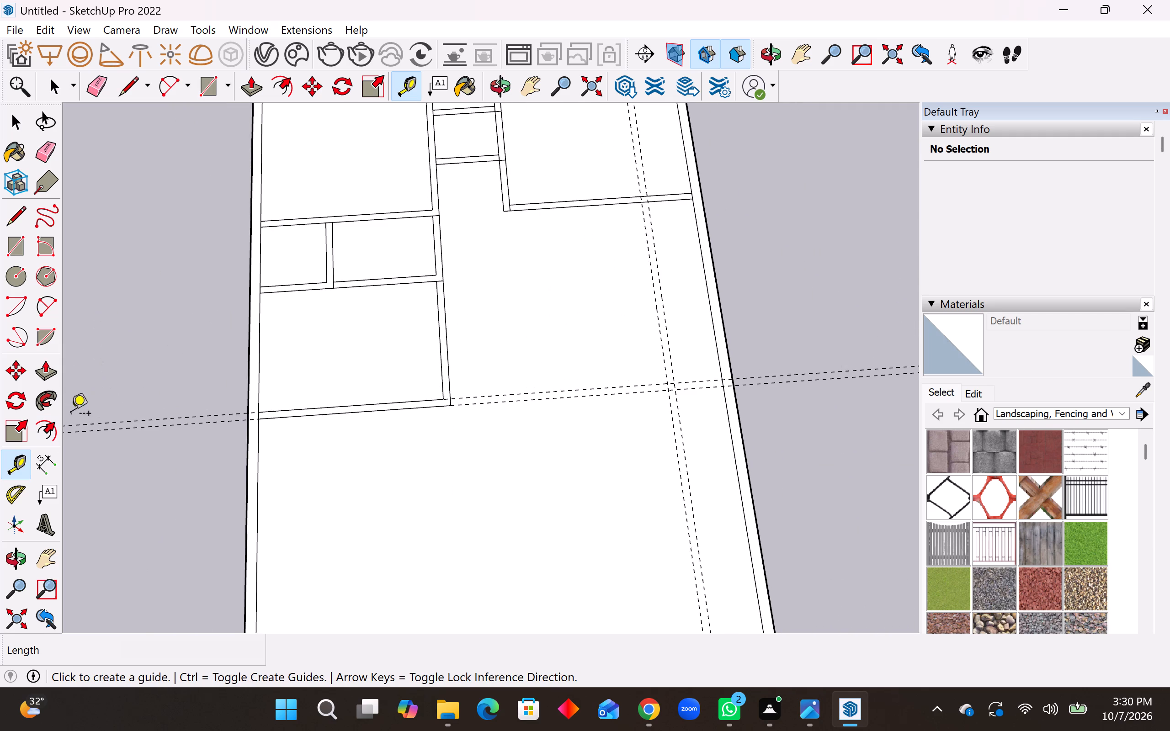
Check the distance from the inner guide intersection to the 13'3" by 9'3" room's outer wall with the Dimension tool.
{"action": "left_click", "coordinate": [48, 456]}
{"action": "left_click", "coordinate": [454, 395]}
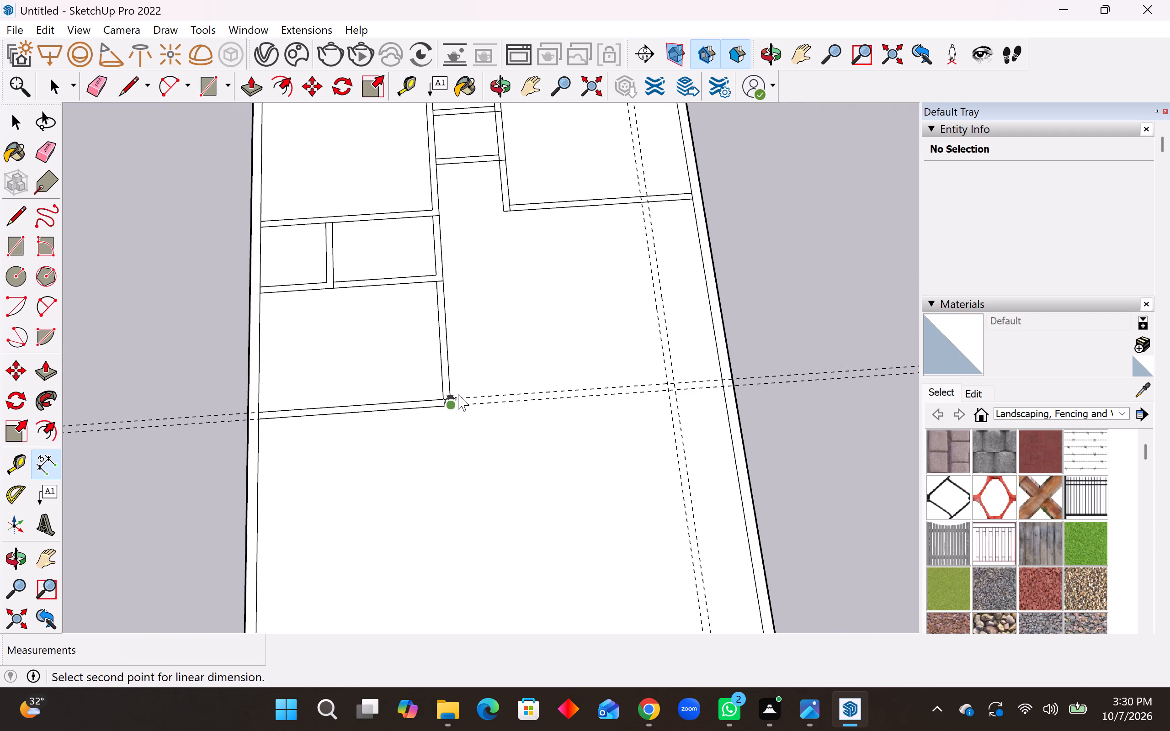
{"action": "key", "text": "Escape"}
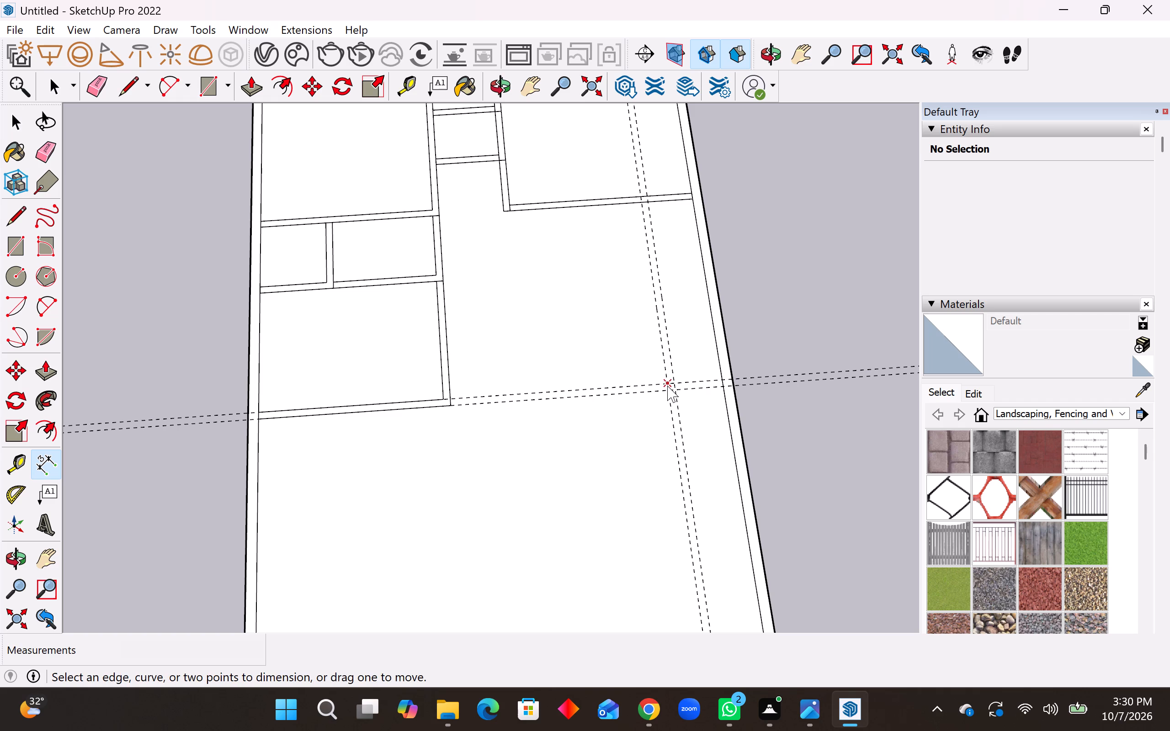
{"action": "left_click", "coordinate": [667, 384]}
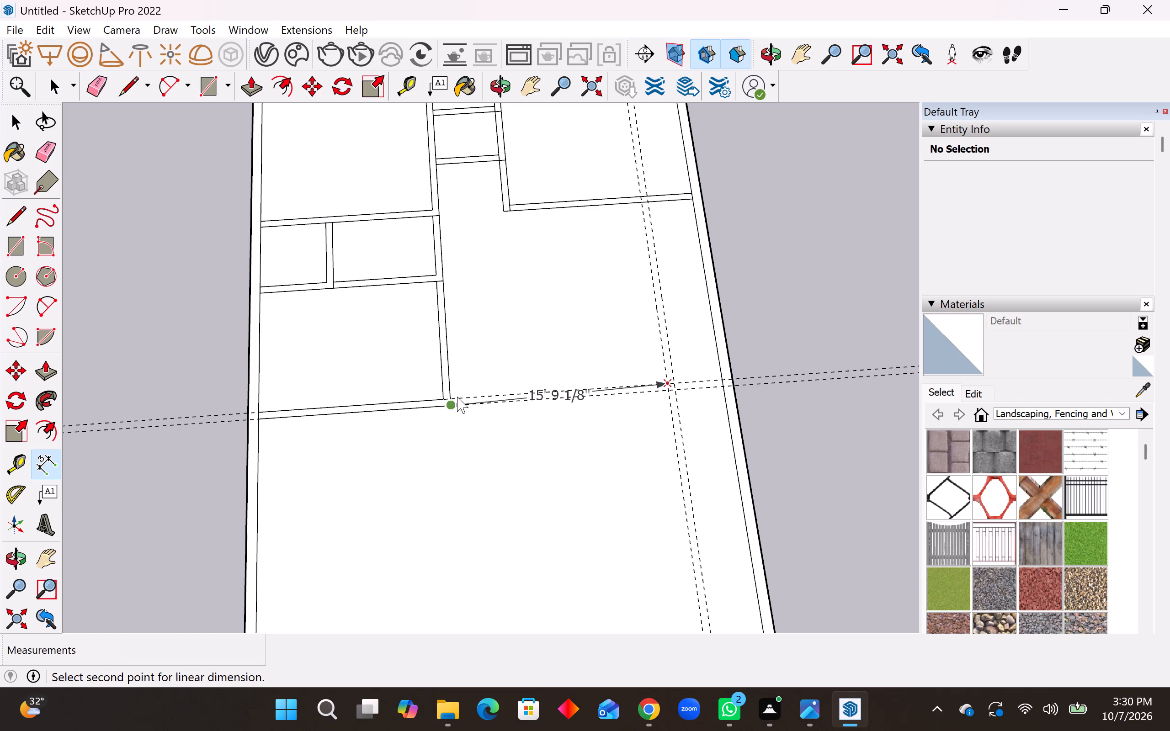
{"action": "scroll", "coordinate": [452, 395], "scroll_direction": "up", "scroll_amount": 4}
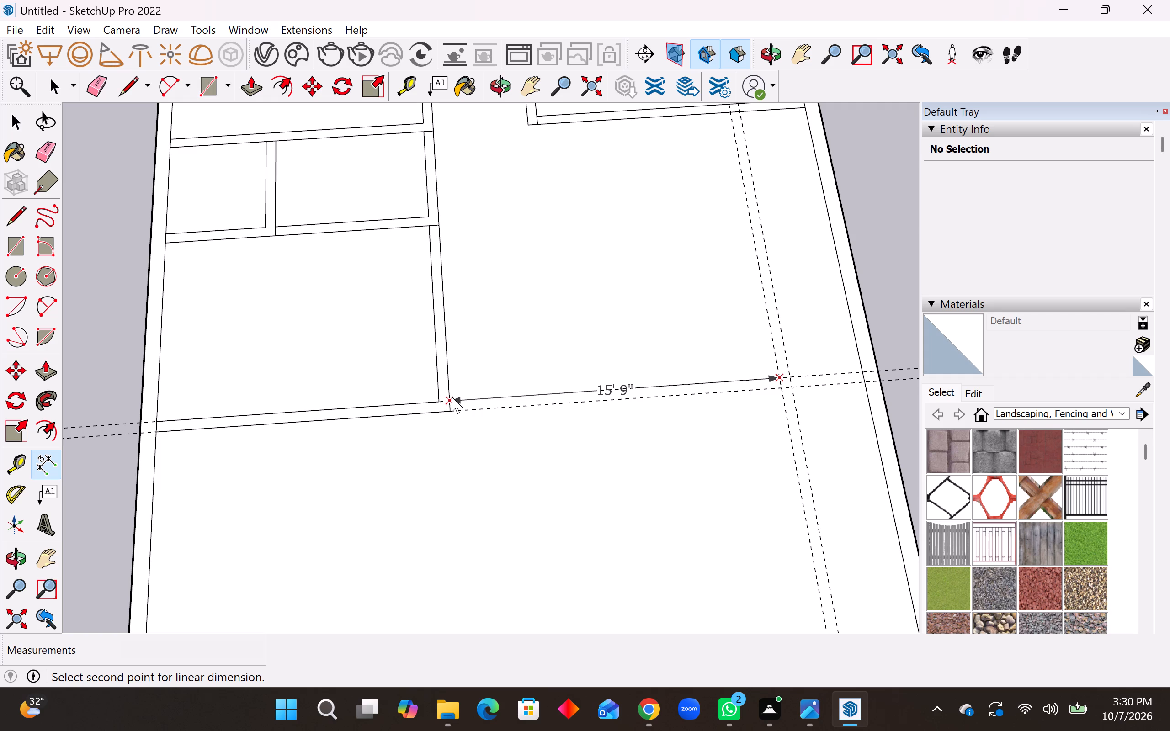
{"action": "scroll", "coordinate": [725, 289], "scroll_direction": "down", "scroll_amount": 3}
{"action": "scroll", "coordinate": [727, 152], "scroll_direction": "up", "scroll_amount": 2}
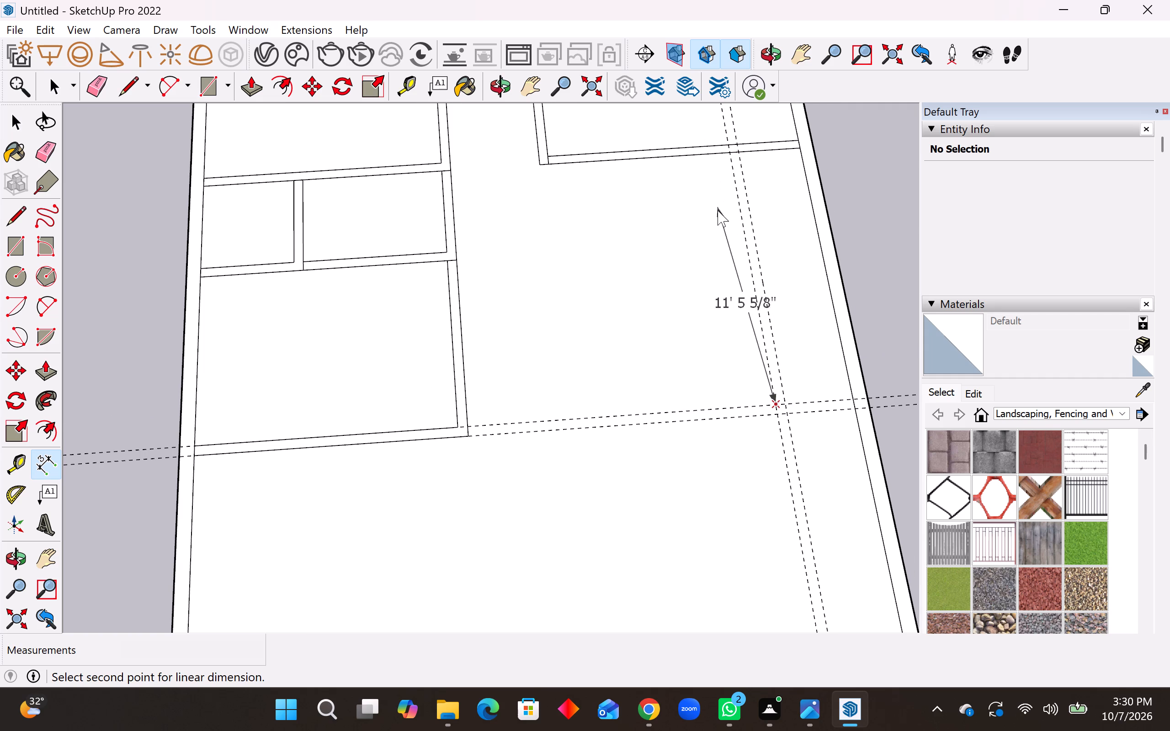
{"action": "key", "text": "Escape"}
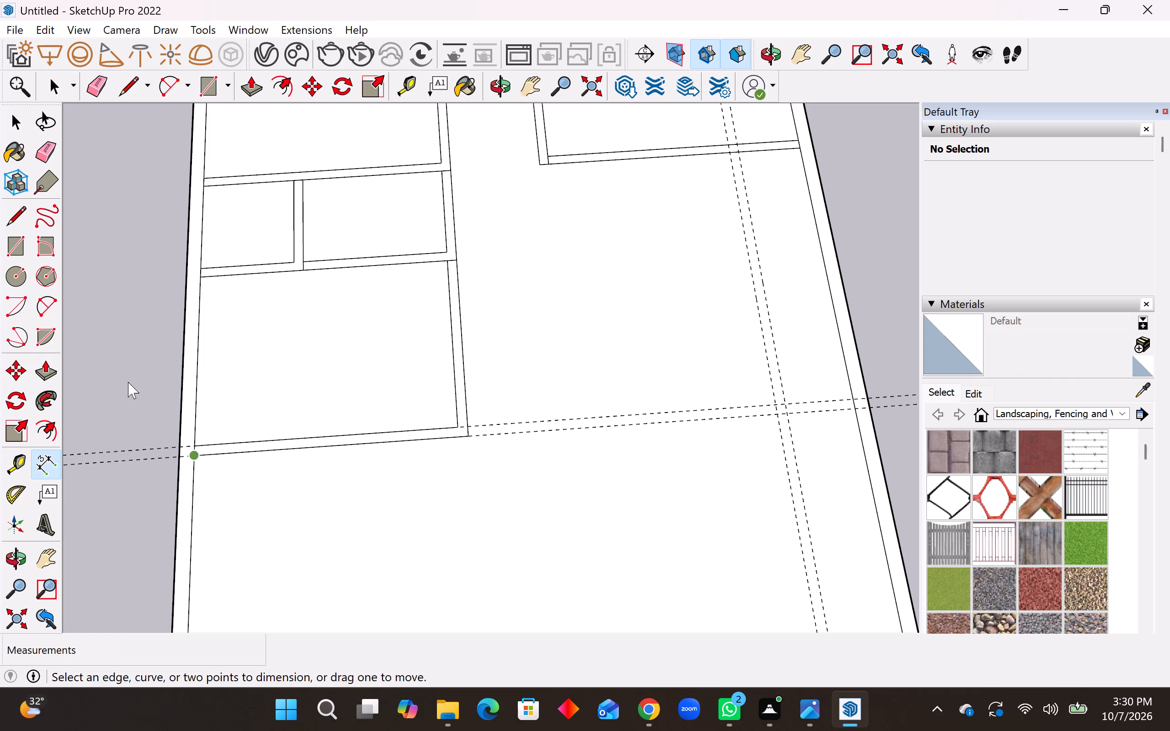
Draw 14'9" by 3'6" and 15'3" by 4' rectangles from the corner of the large room's end wall and long border to the guide intersections.
{"action": "left_click", "coordinate": [15, 242]}
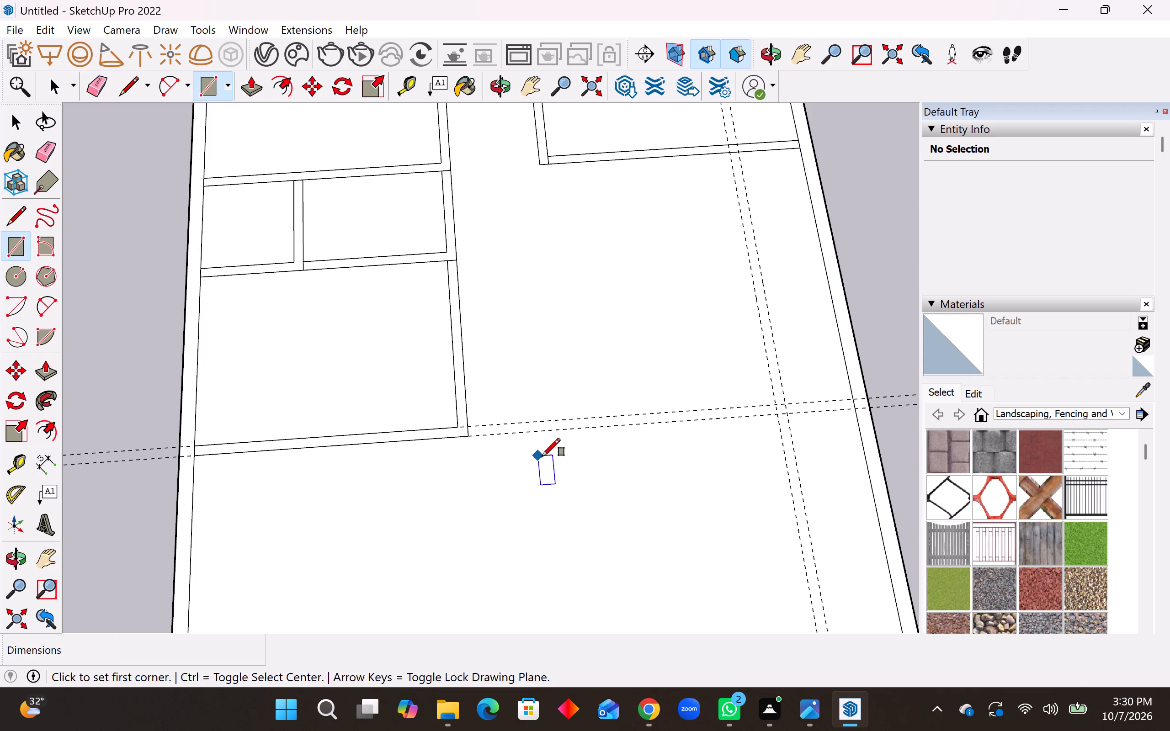
{"action": "scroll", "coordinate": [603, 467], "scroll_direction": "up", "scroll_amount": 3}
{"action": "scroll", "coordinate": [579, 455], "scroll_direction": "down", "scroll_amount": 5}
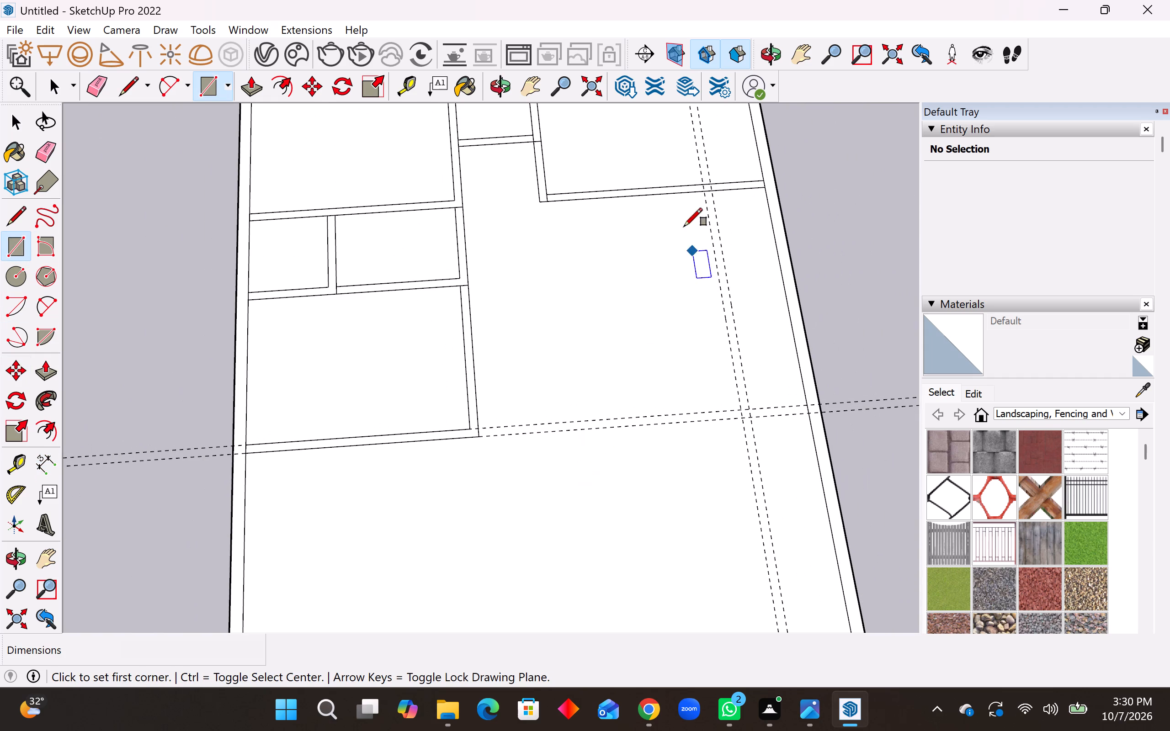
{"action": "left_click", "coordinate": [761, 190]}
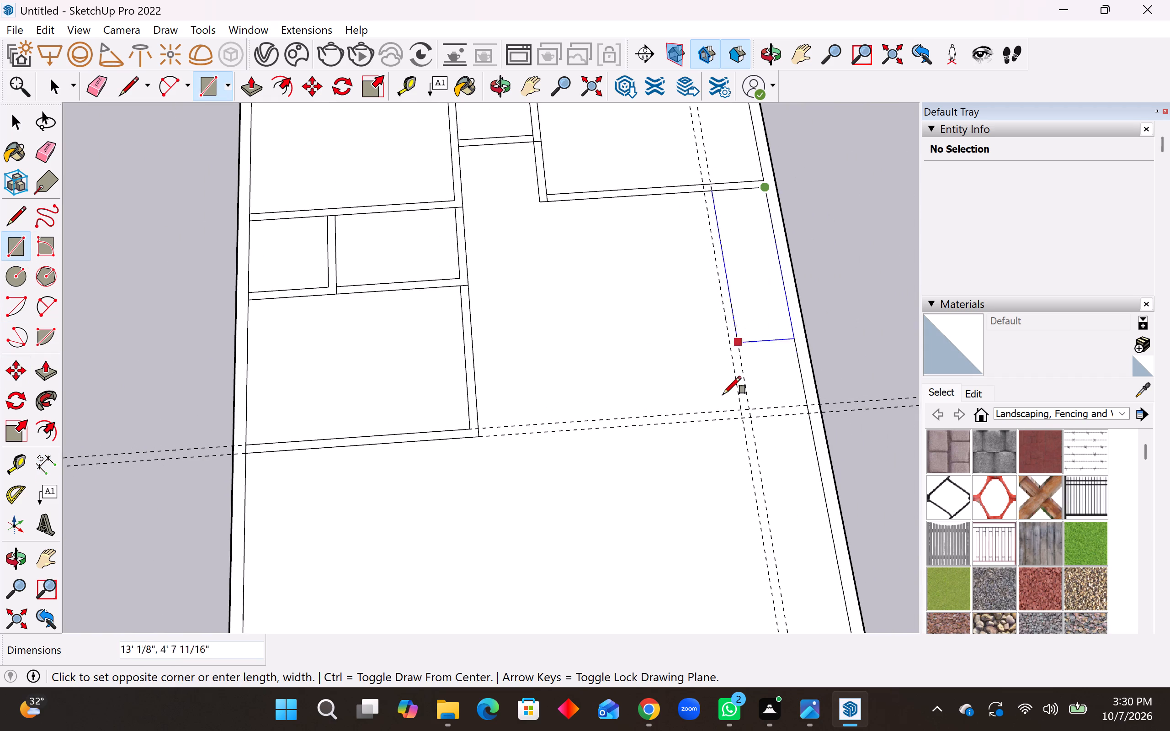
{"action": "left_click", "coordinate": [749, 408]}
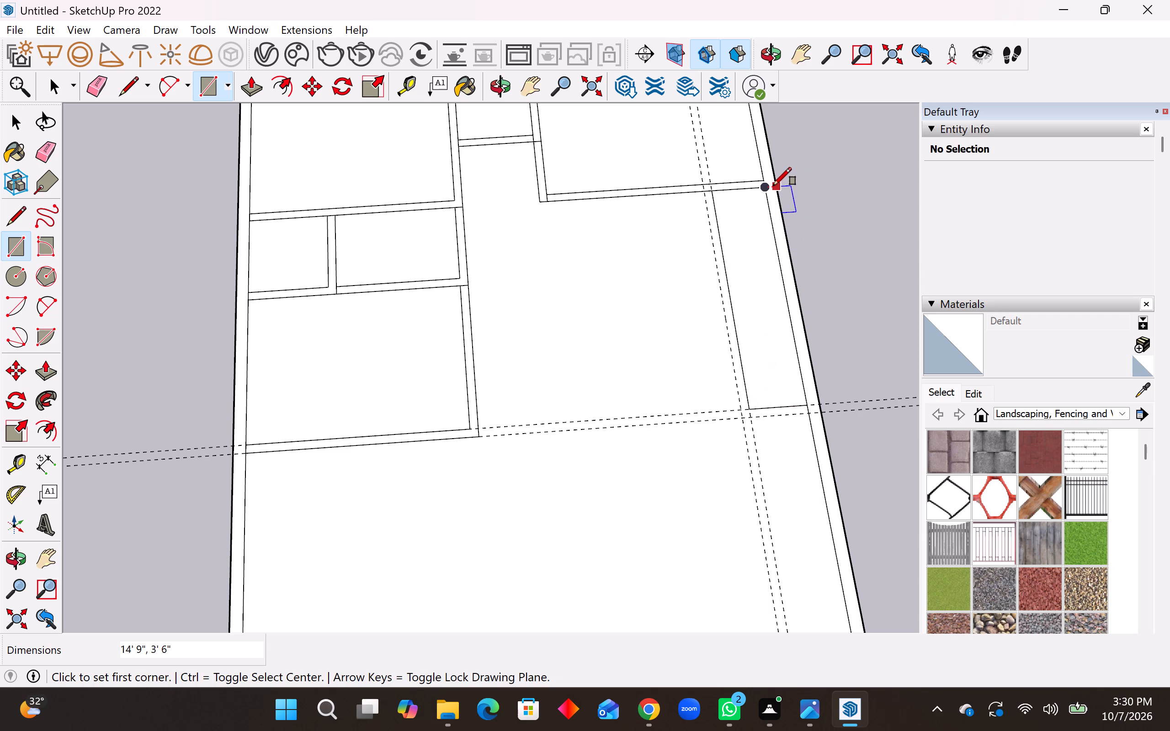
{"action": "left_click_drag", "start_coordinate": [765, 190], "coordinate": [764, 199]}
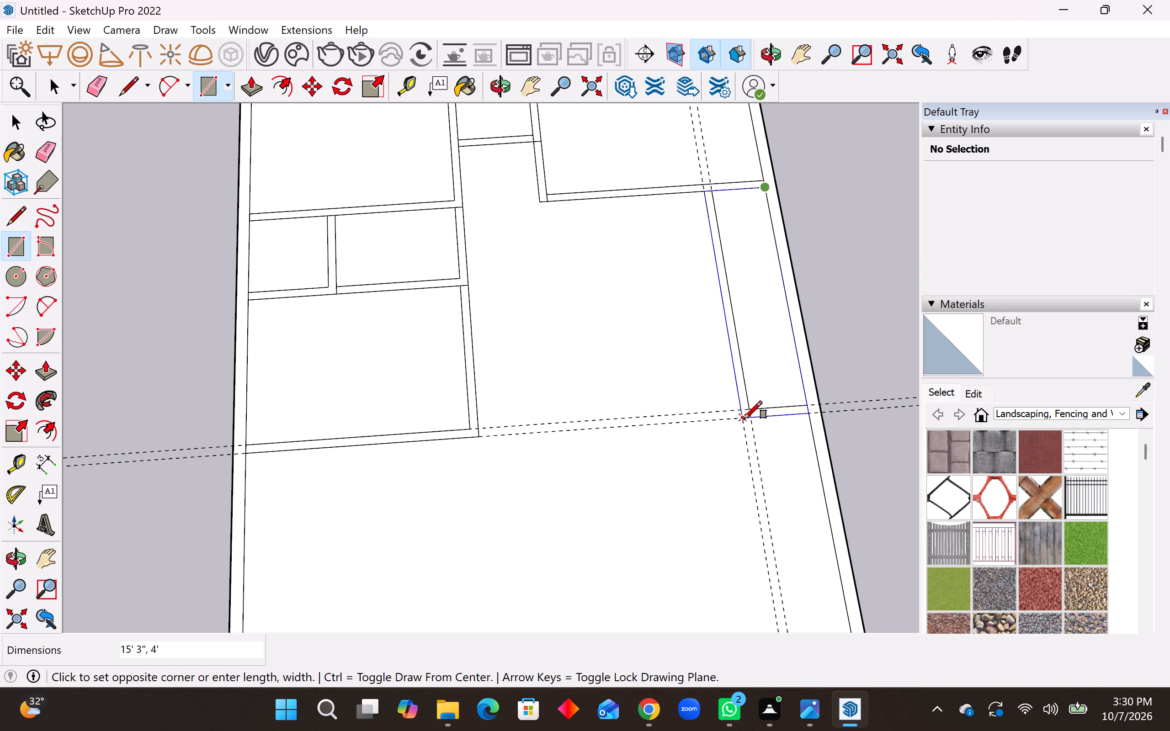
{"action": "left_click", "coordinate": [744, 419]}
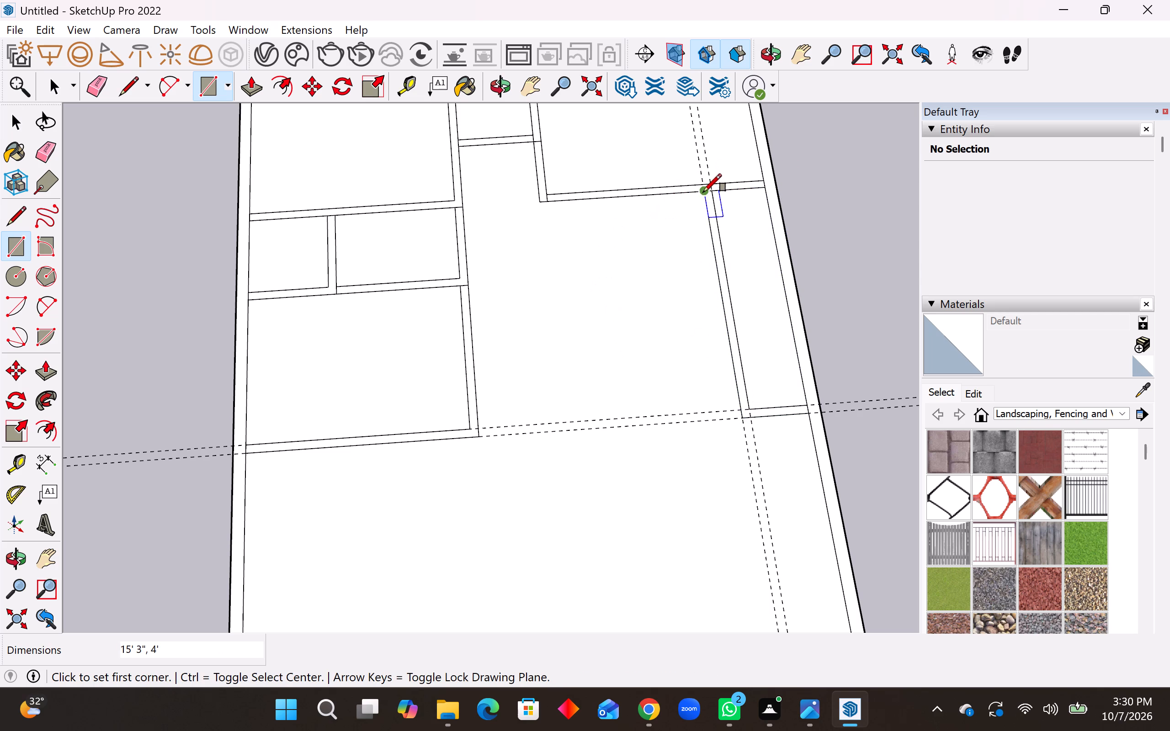
Draw two rectangles from the narrow strip's outer wall corner to the 13'3" by 9'3" room's wall: one 15'9" by 15'3", one ending at the inner guide.
{"action": "left_click", "coordinate": [703, 192]}
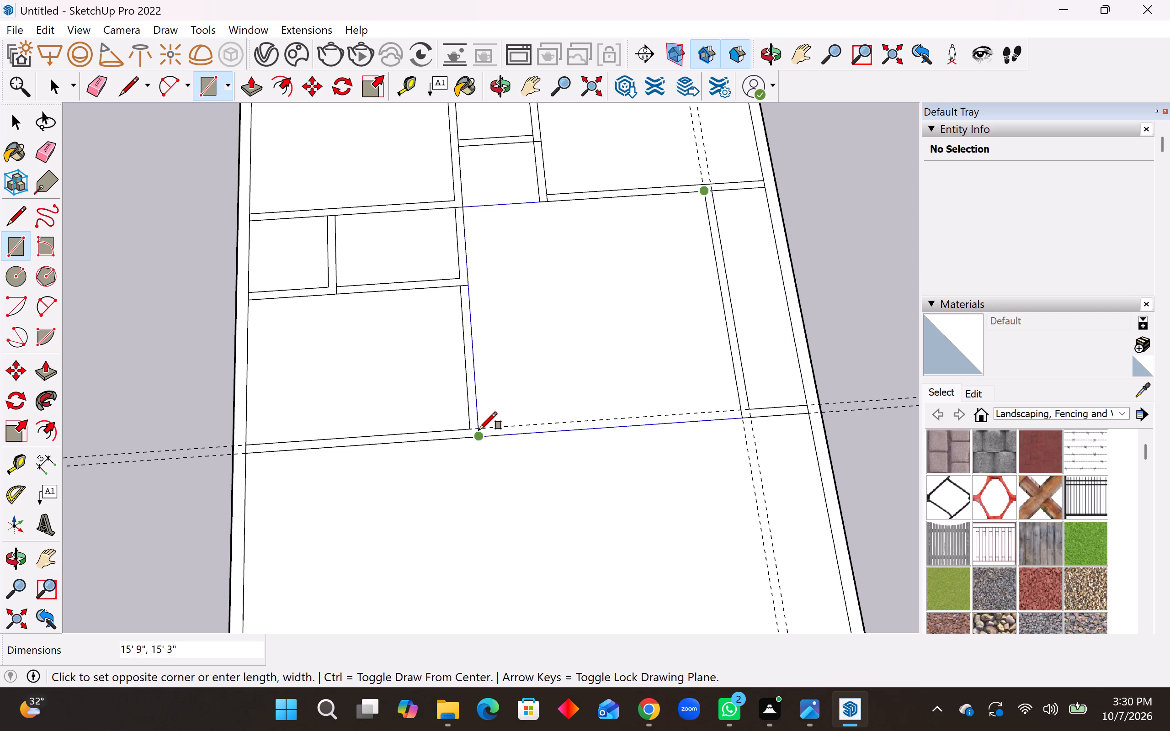
{"action": "left_click", "coordinate": [479, 434]}
{"action": "left_click", "coordinate": [704, 194]}
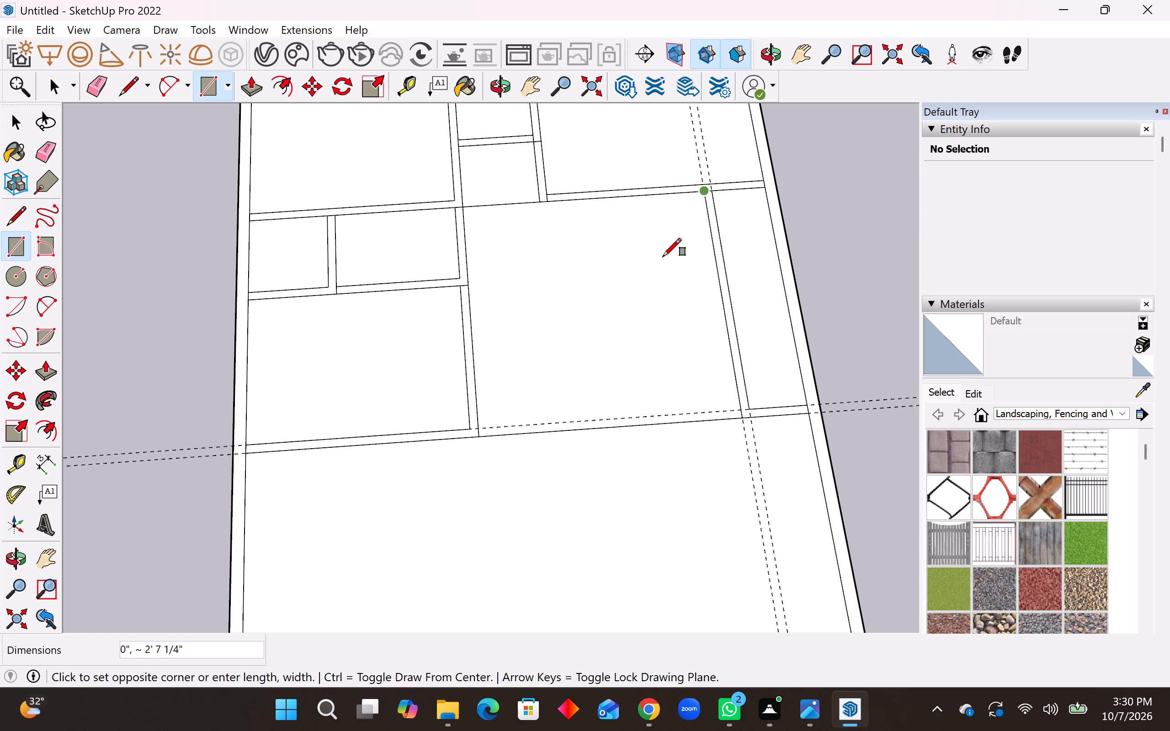
{"action": "scroll", "coordinate": [478, 427], "scroll_direction": "up", "scroll_amount": 4}
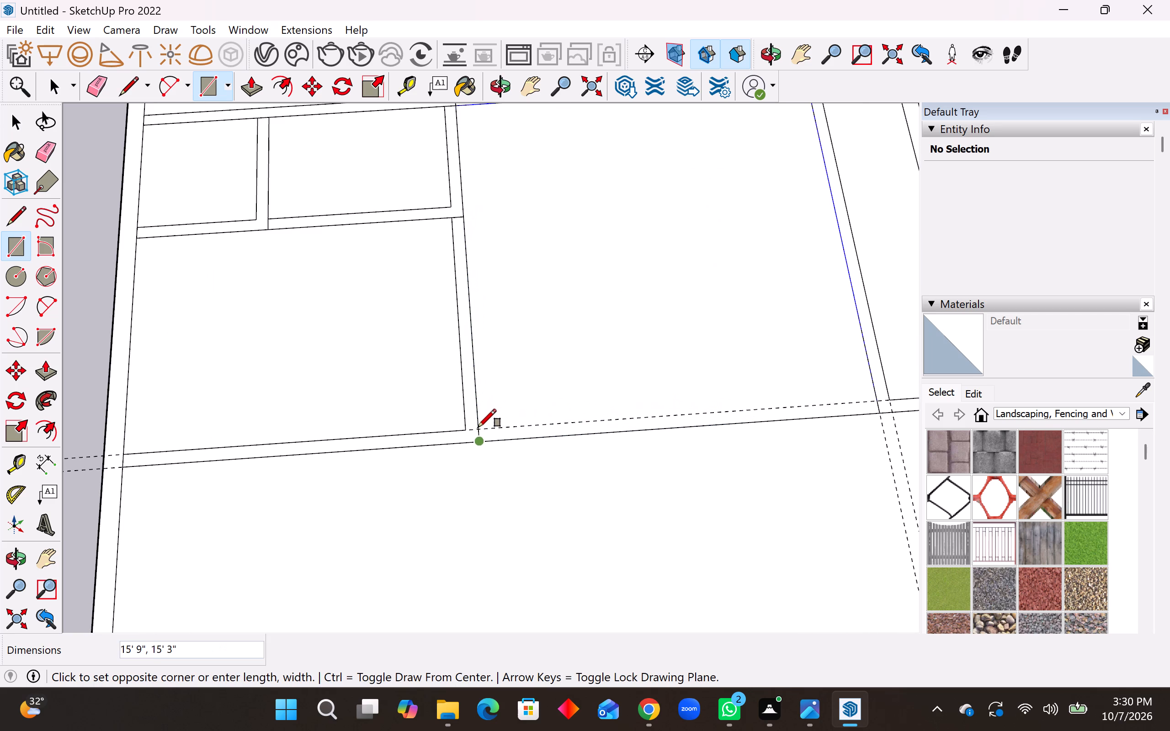
{"action": "left_click", "coordinate": [482, 427]}
Erase the line crossing the passage opening between the large room and the two small rooms.
{"action": "scroll", "coordinate": [491, 467], "scroll_direction": "down", "scroll_amount": 6}
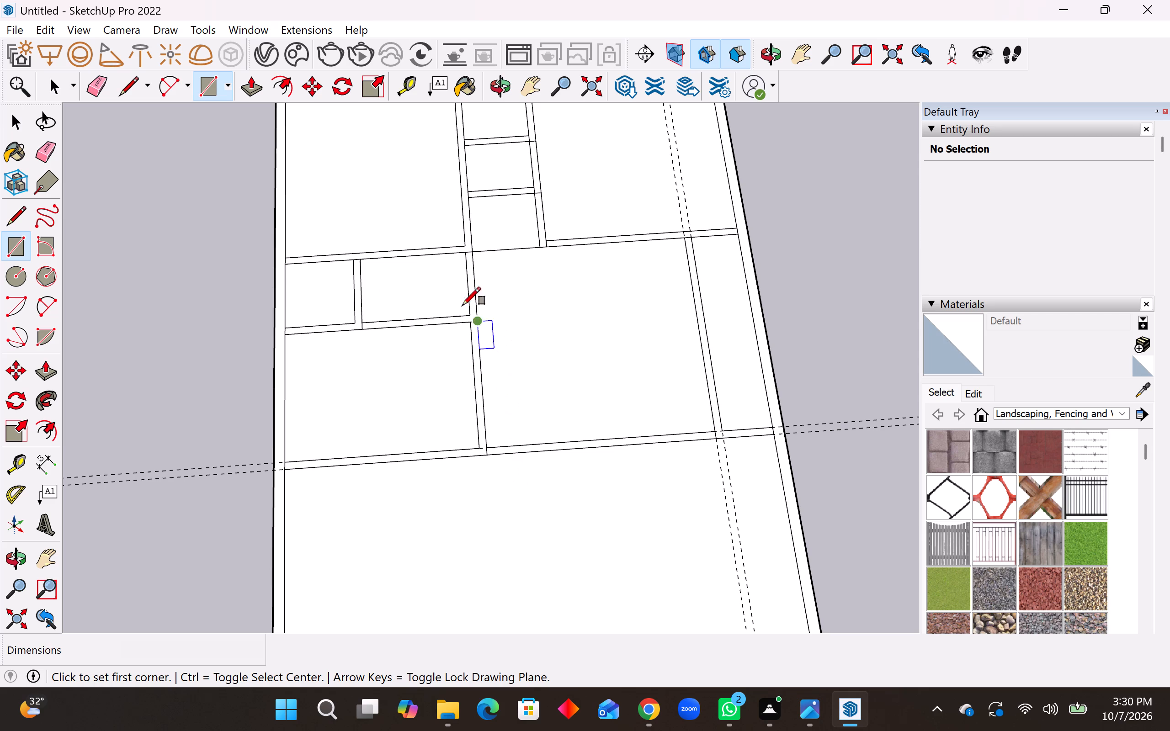
{"action": "left_click", "coordinate": [40, 142]}
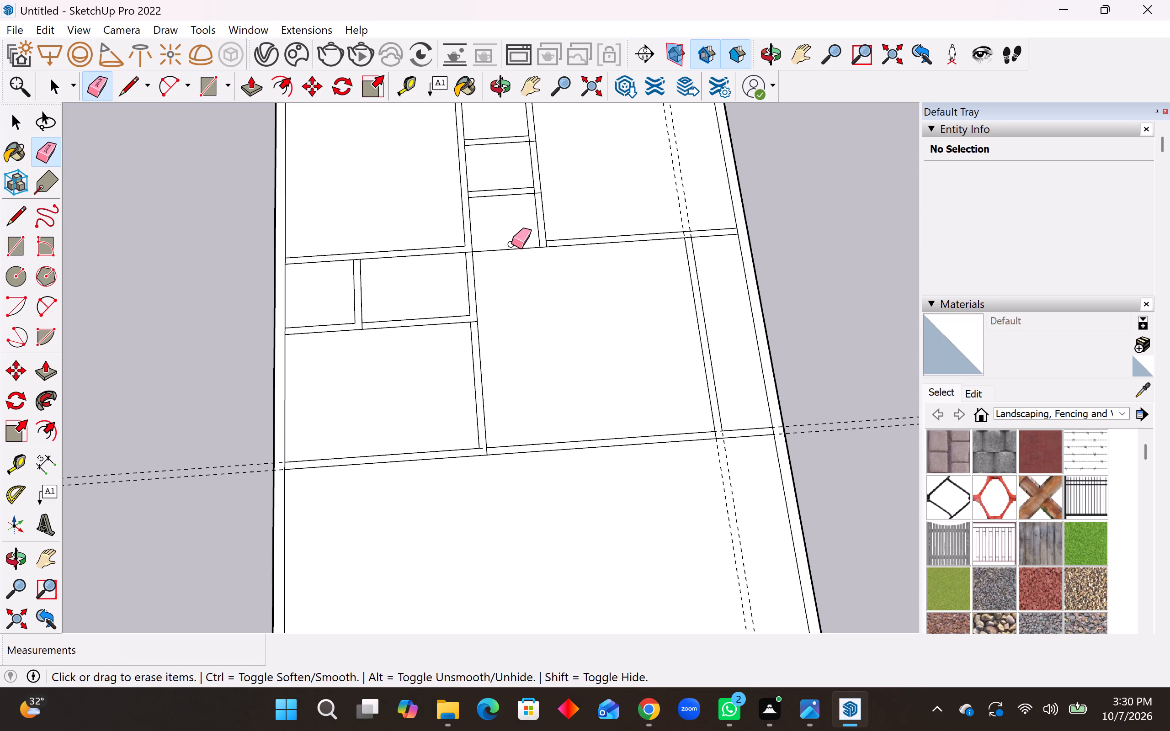
{"action": "left_click_drag", "start_coordinate": [511, 244], "coordinate": [511, 254]}
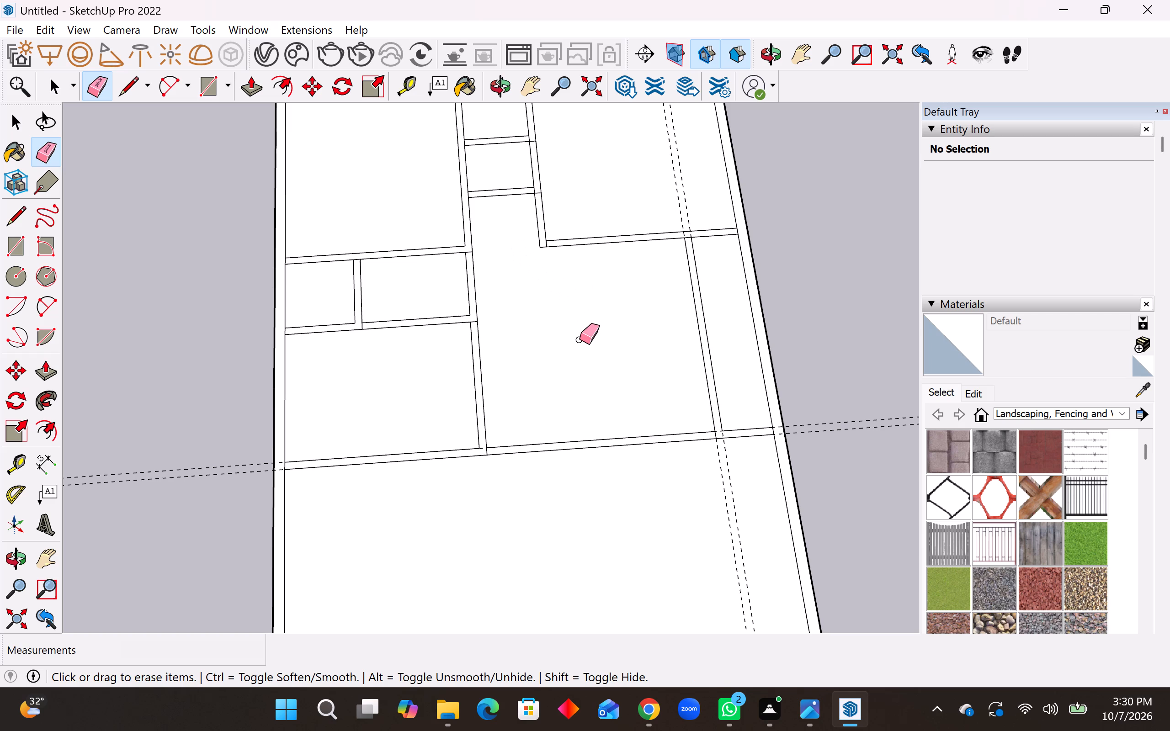
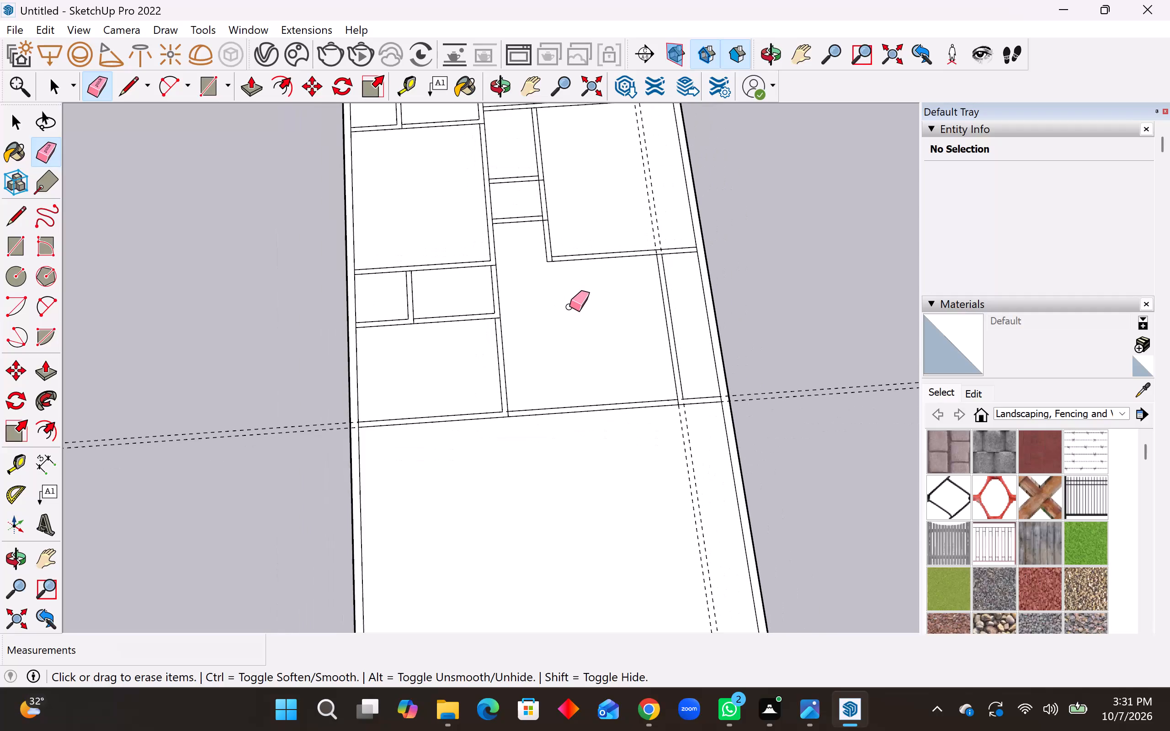
Erase the two crosswise guides and the two lengthwise guides left over from the previous rooms.
{"action": "scroll", "coordinate": [569, 307], "scroll_direction": "down", "scroll_amount": 5}
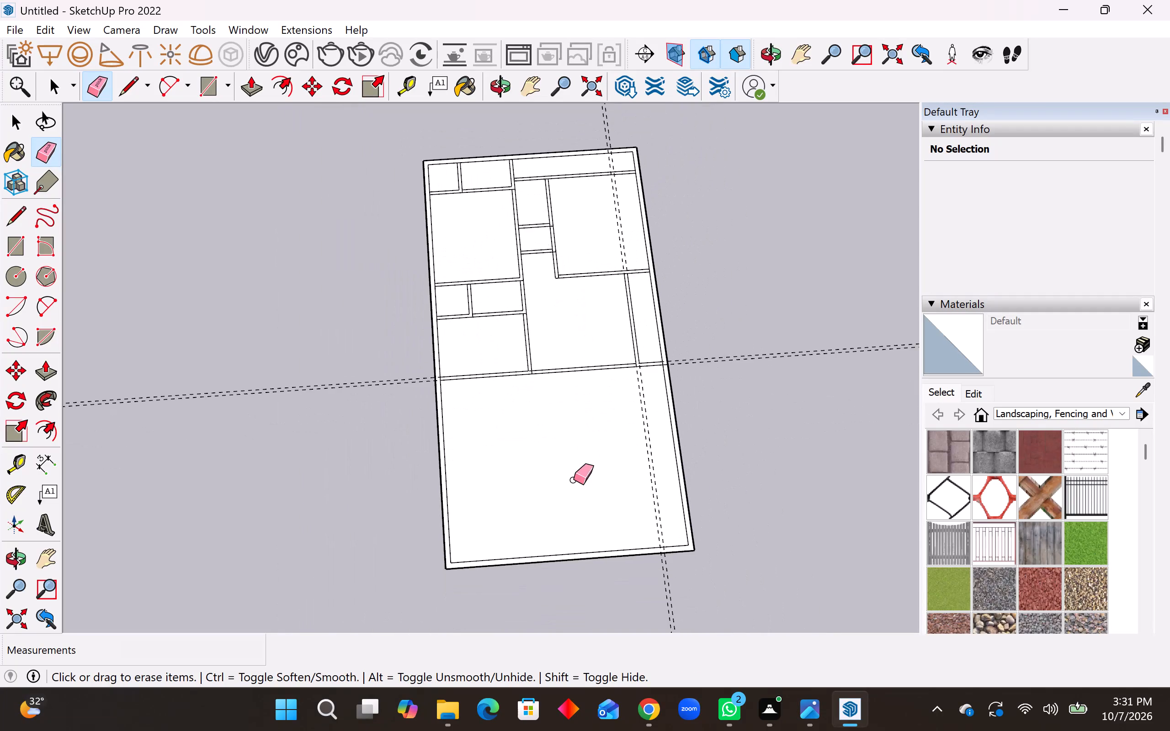
{"action": "scroll", "coordinate": [570, 496], "scroll_direction": "up", "scroll_amount": 3}
{"action": "left_click_drag", "start_coordinate": [342, 341], "coordinate": [344, 326]}
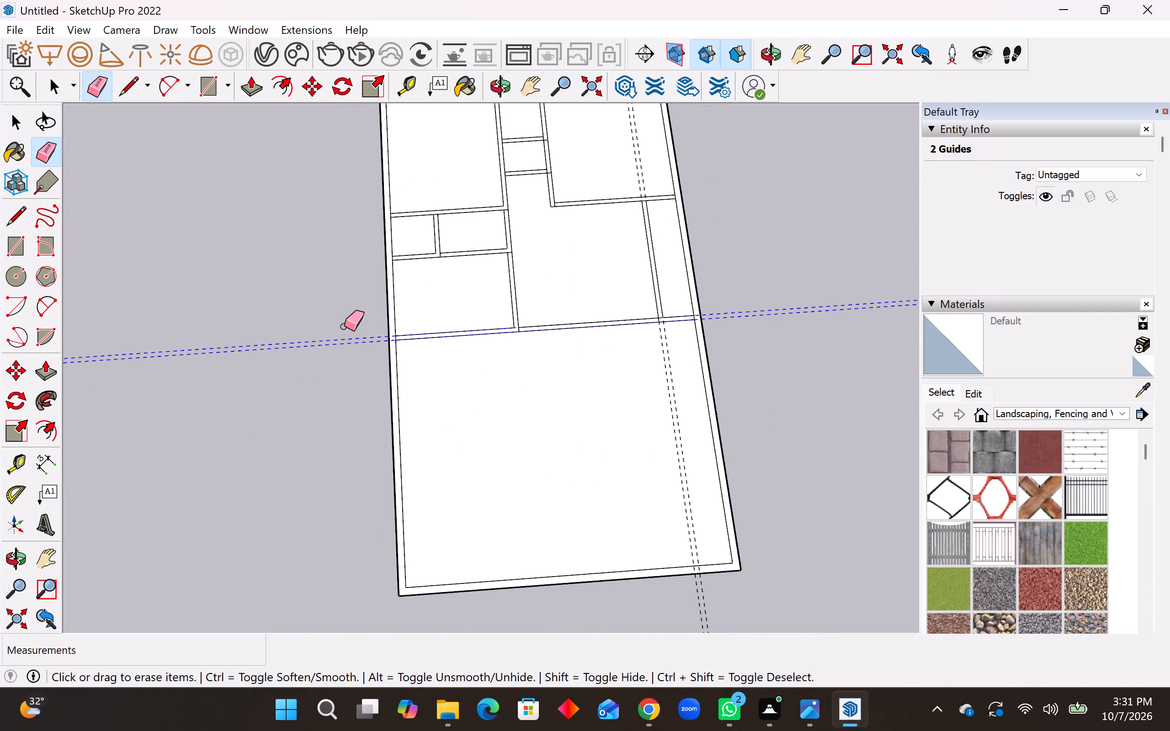
{"action": "left_click_drag", "start_coordinate": [344, 326], "coordinate": [347, 326]}
{"action": "left_click", "coordinate": [351, 331]}
{"action": "left_click_drag", "start_coordinate": [683, 380], "coordinate": [666, 385]}
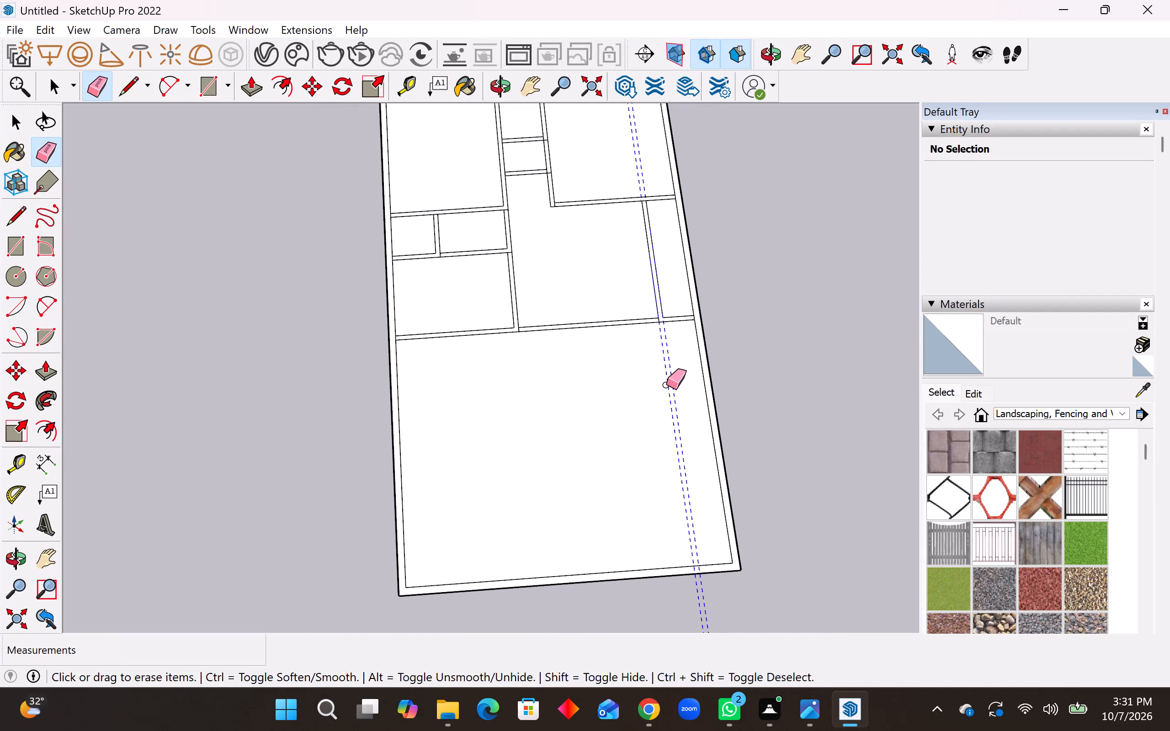
{"action": "left_click_drag", "start_coordinate": [666, 385], "coordinate": [656, 387]}
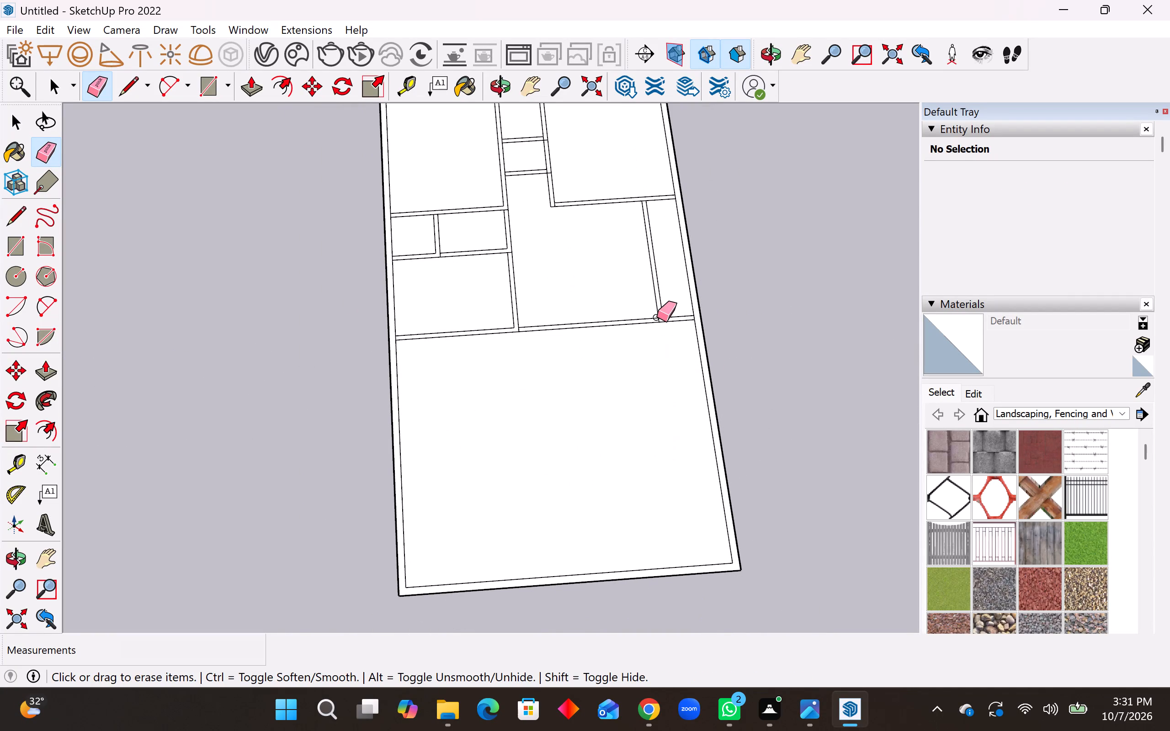
Place a guide 9' inward from the inner border at the slab's empty end, and a second guide 6" beyond it.
{"action": "scroll", "coordinate": [657, 317], "scroll_direction": "down", "scroll_amount": 3}
{"action": "scroll", "coordinate": [642, 412], "scroll_direction": "up", "scroll_amount": 5}
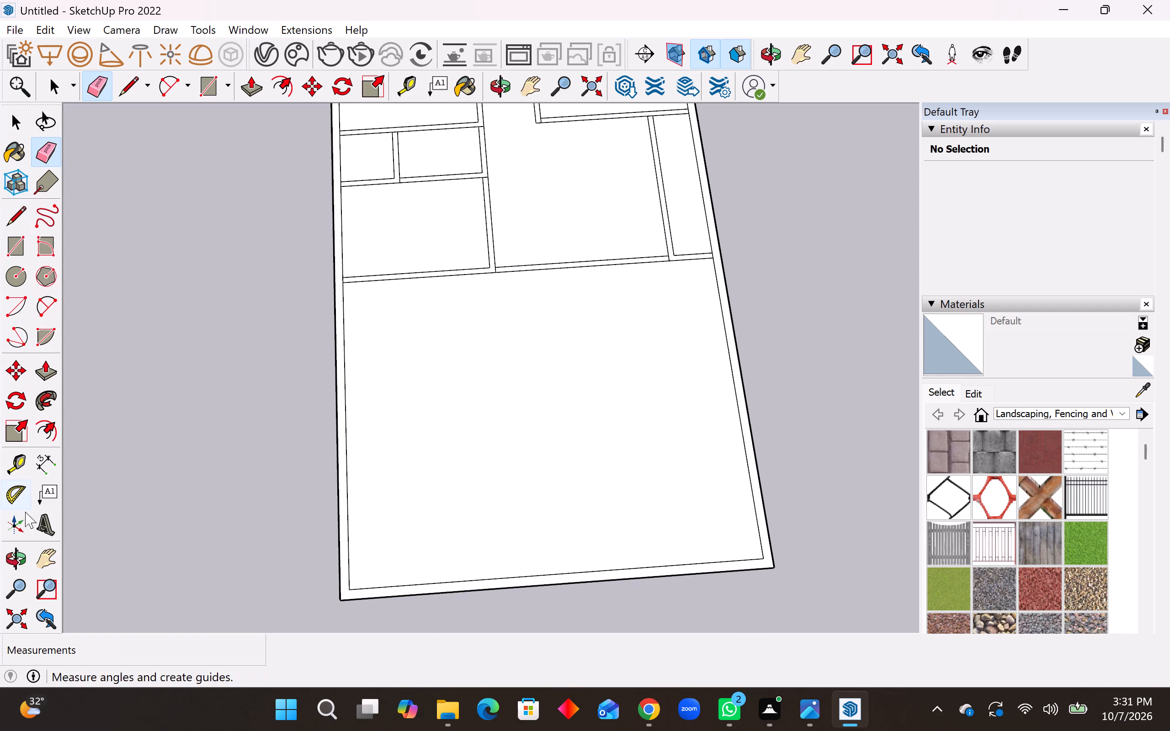
{"action": "left_click", "coordinate": [21, 464]}
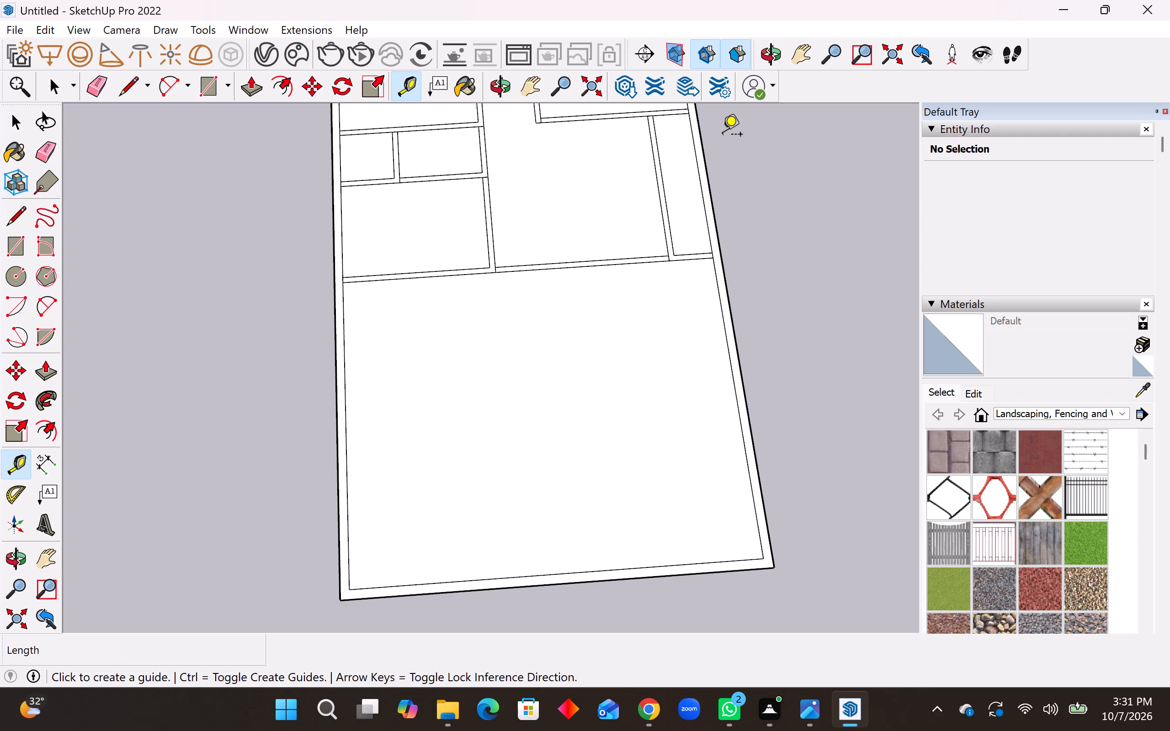
{"action": "left_click", "coordinate": [695, 563]}
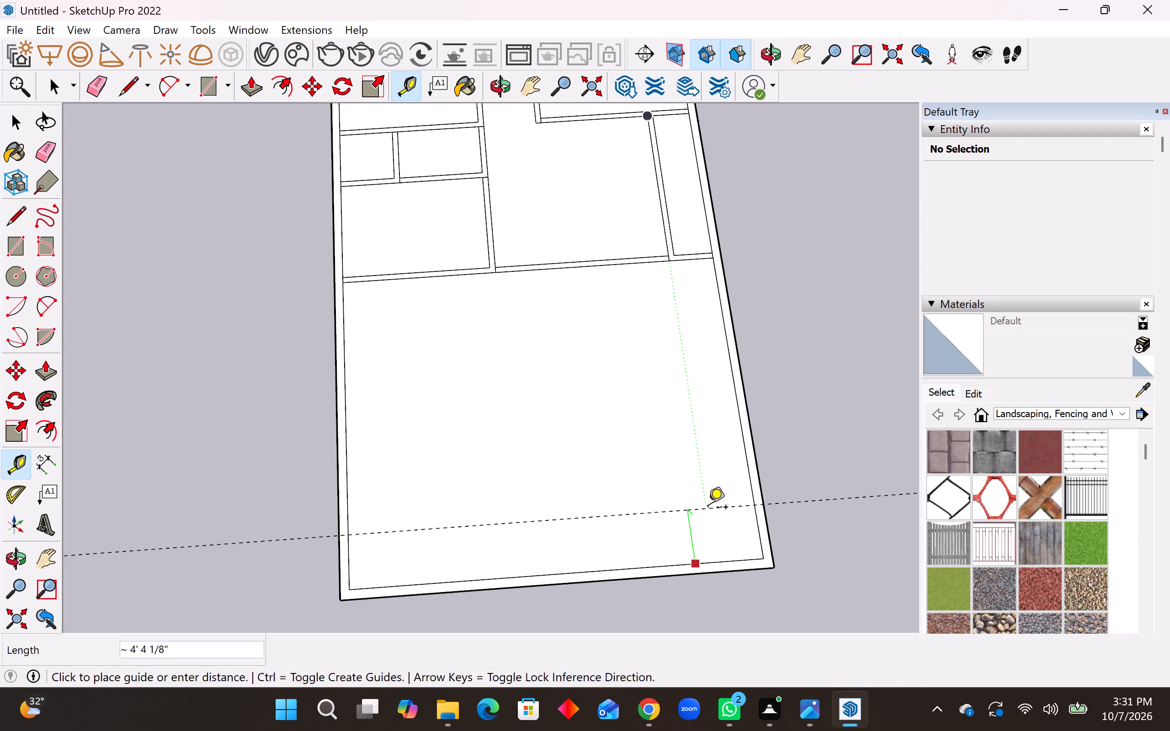
{"action": "type", "text": "9'"}
{"action": "key", "text": "Return"}
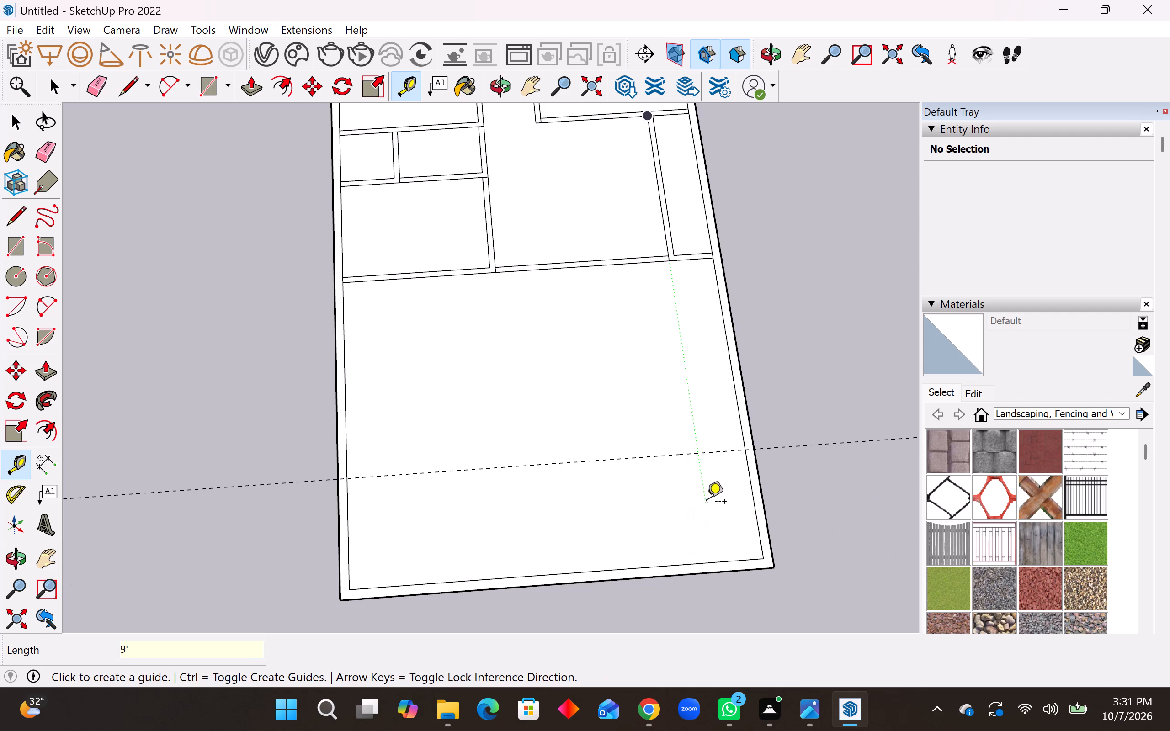
{"action": "left_click", "coordinate": [681, 455]}
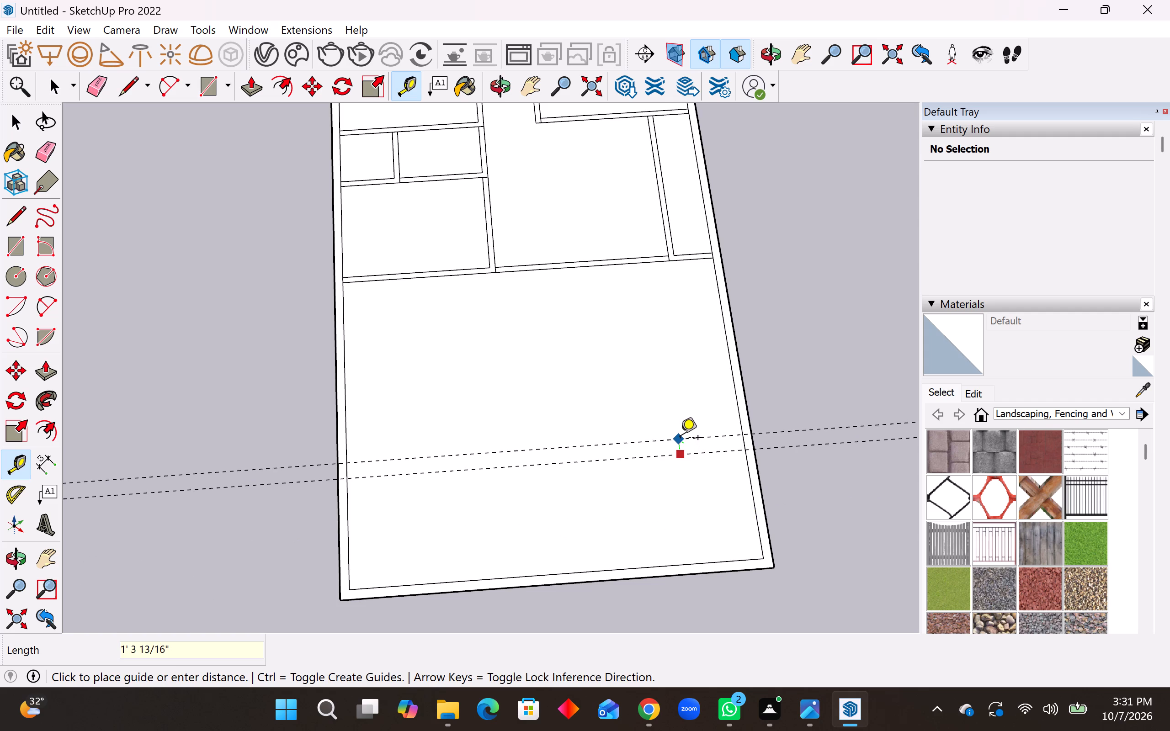
{"action": "type", "text": "6\""}
{"action": "key", "text": "Return"}
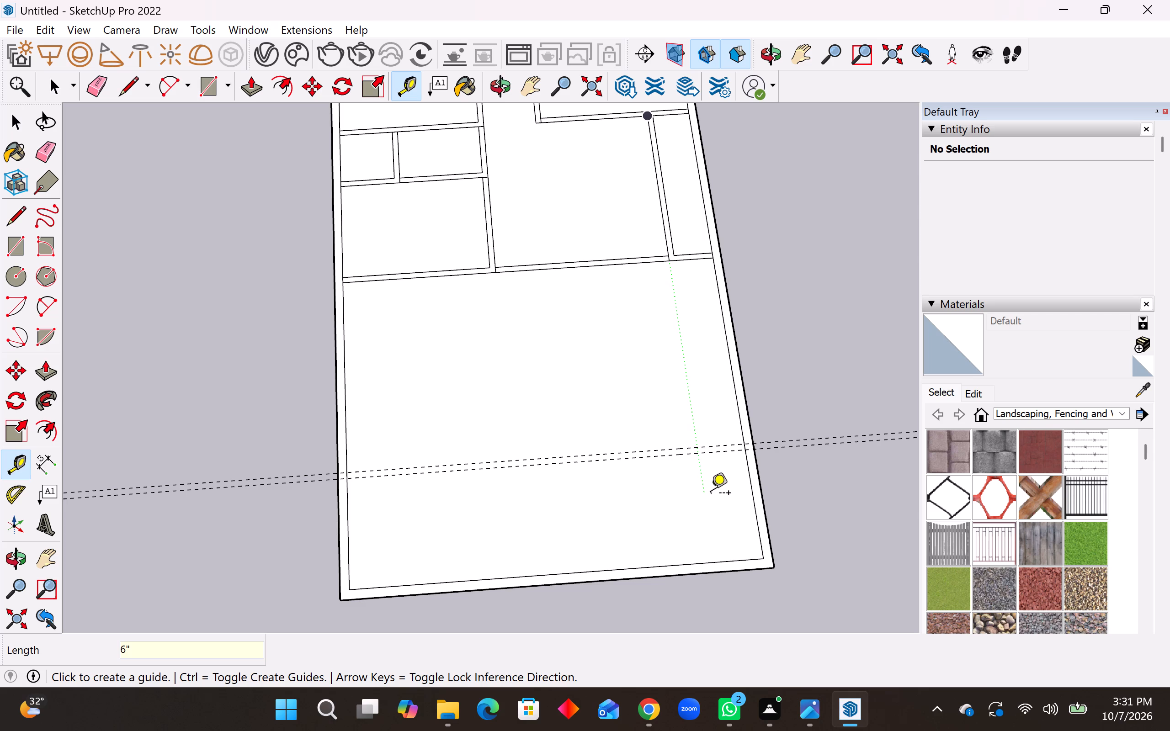
Place a lengthwise guide 14'6" inward from the inner long border on the narrow strip's side.
{"action": "left_click_drag", "start_coordinate": [750, 507], "coordinate": [730, 508]}
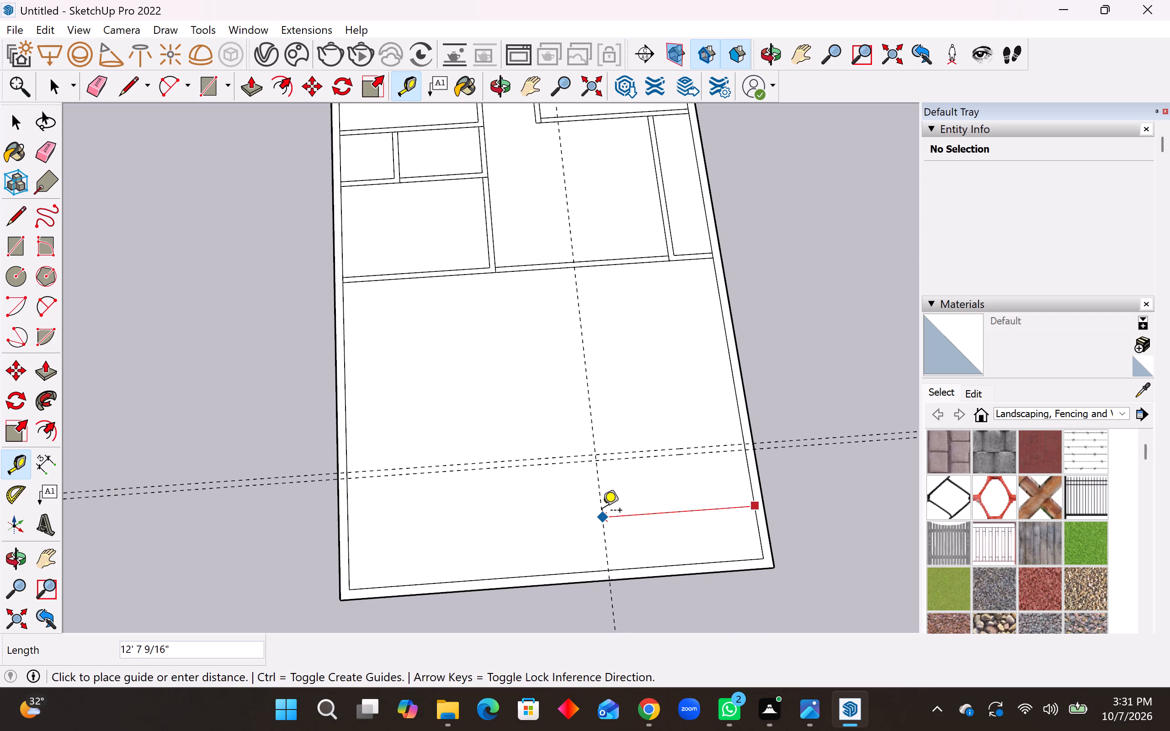
{"action": "type", "text": "14'"}
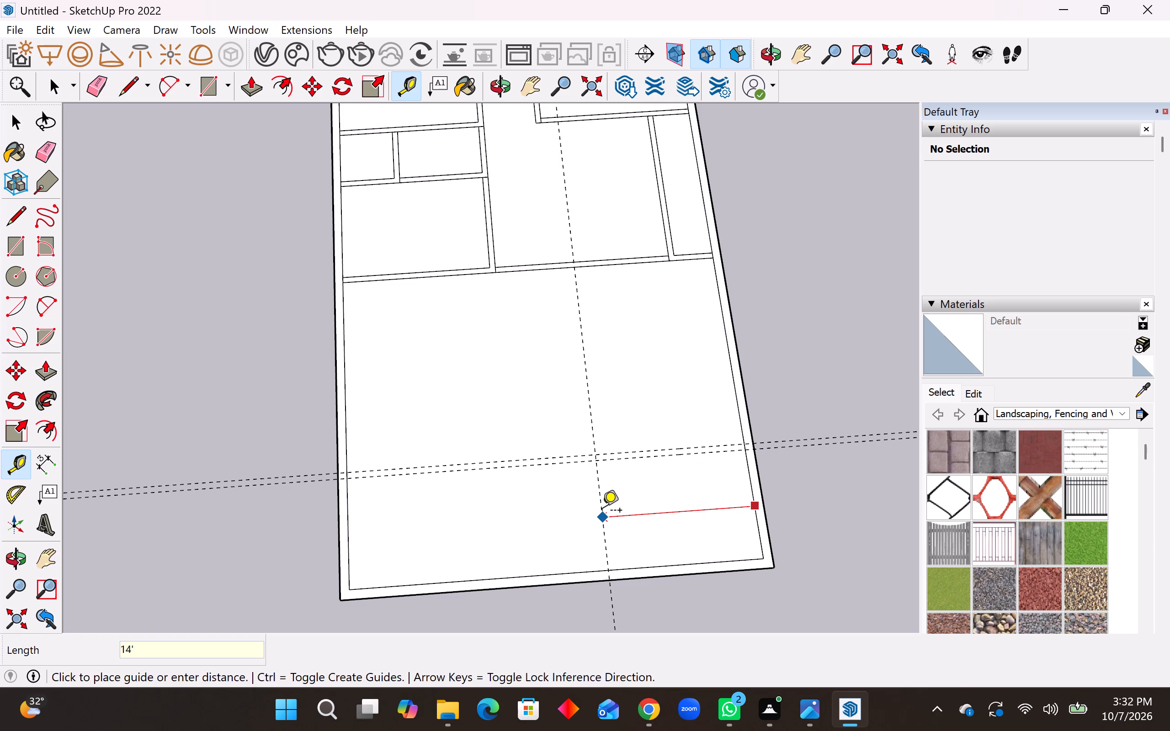
{"action": "key", "text": "6"}
{"action": "key", "text": "shift+quotedbl"}
{"action": "key", "text": "Return"}
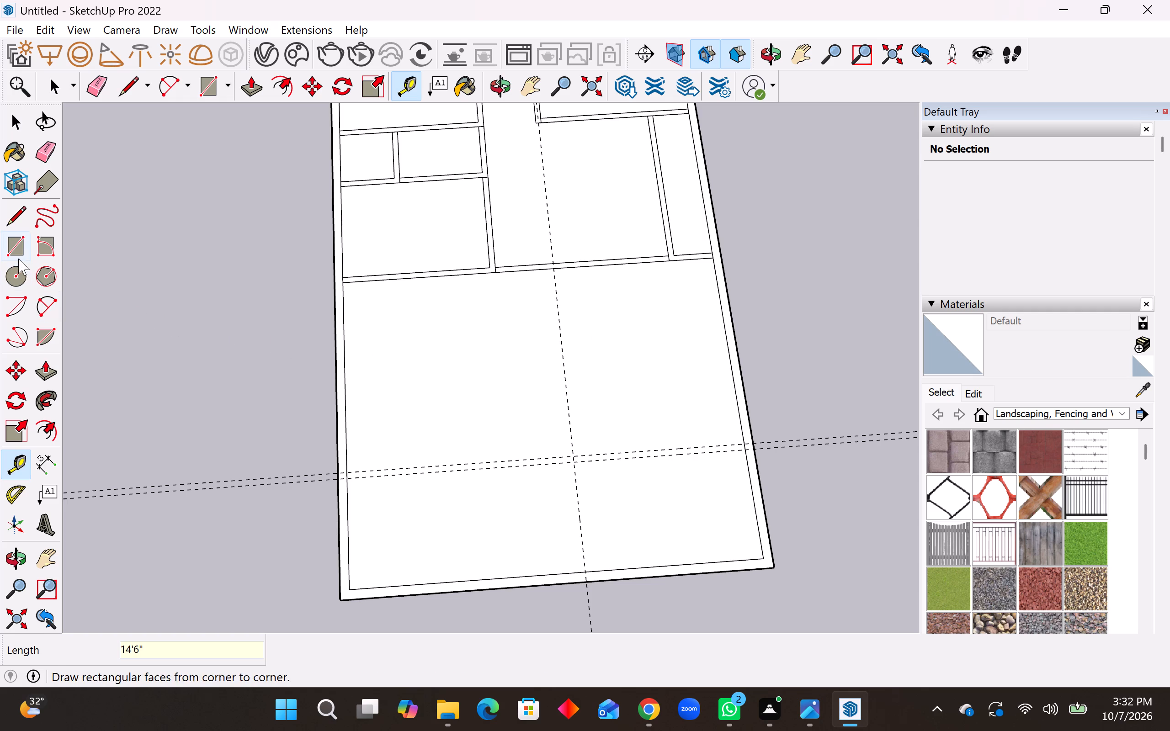
Check the distance from the cross wall's corner on the long border to the farther crosswise guide with the Dimension tool.
{"action": "left_click", "coordinate": [56, 461]}
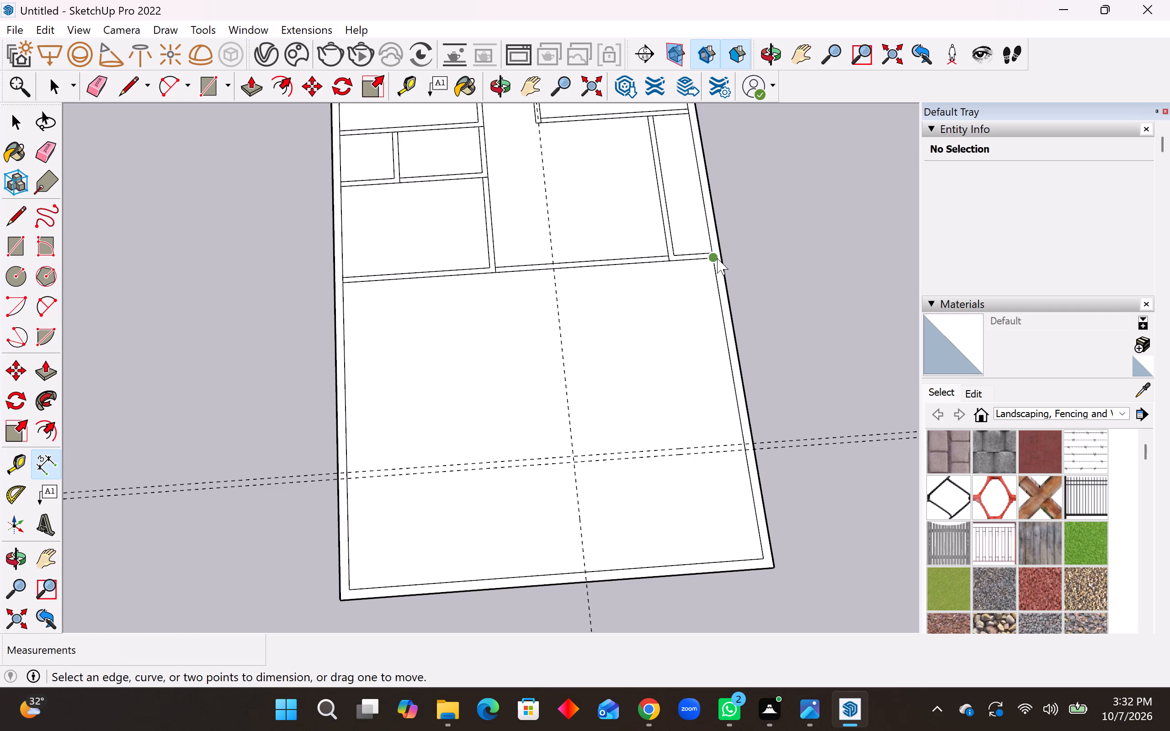
{"action": "left_click", "coordinate": [714, 258]}
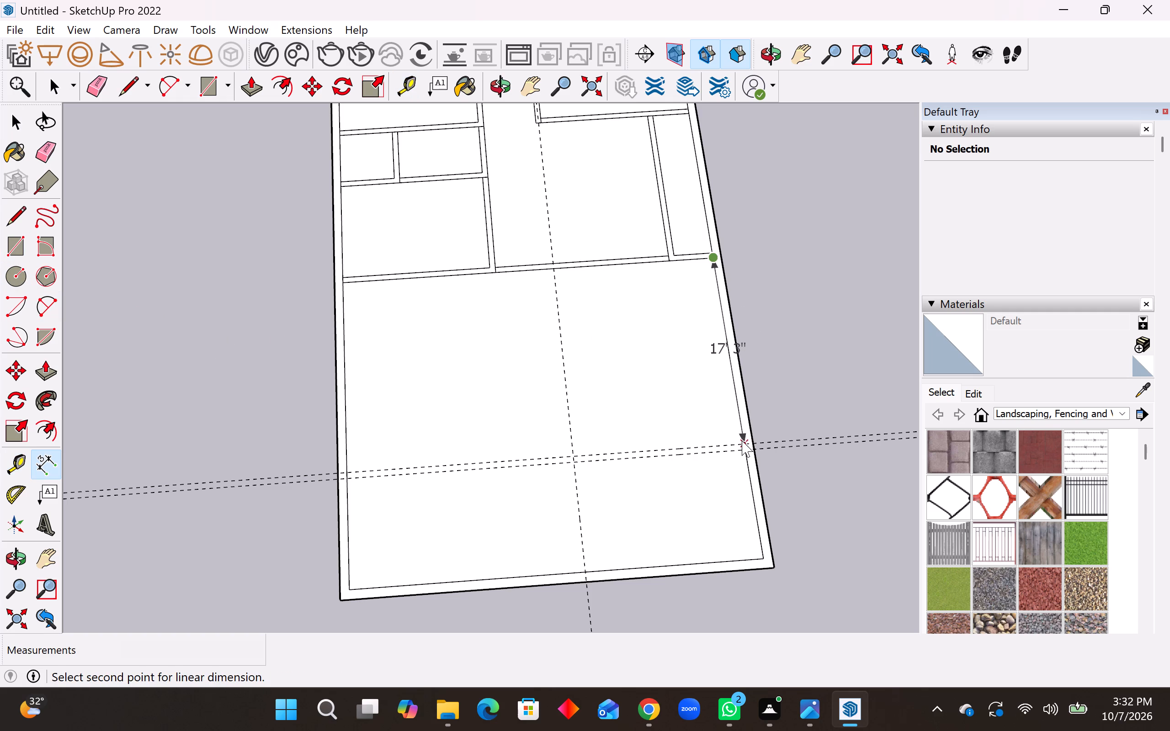
{"action": "key", "text": "Escape"}
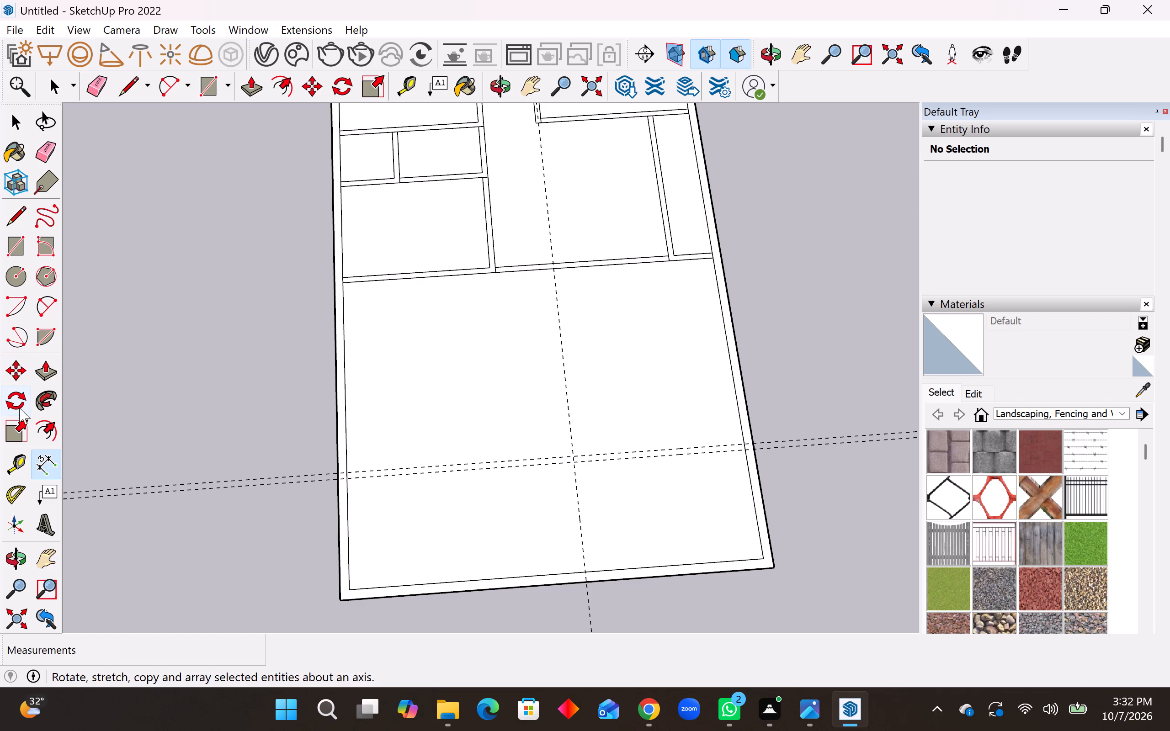
Place another lengthwise guide 14' inward from the same inner long border.
{"action": "left_click", "coordinate": [15, 466]}
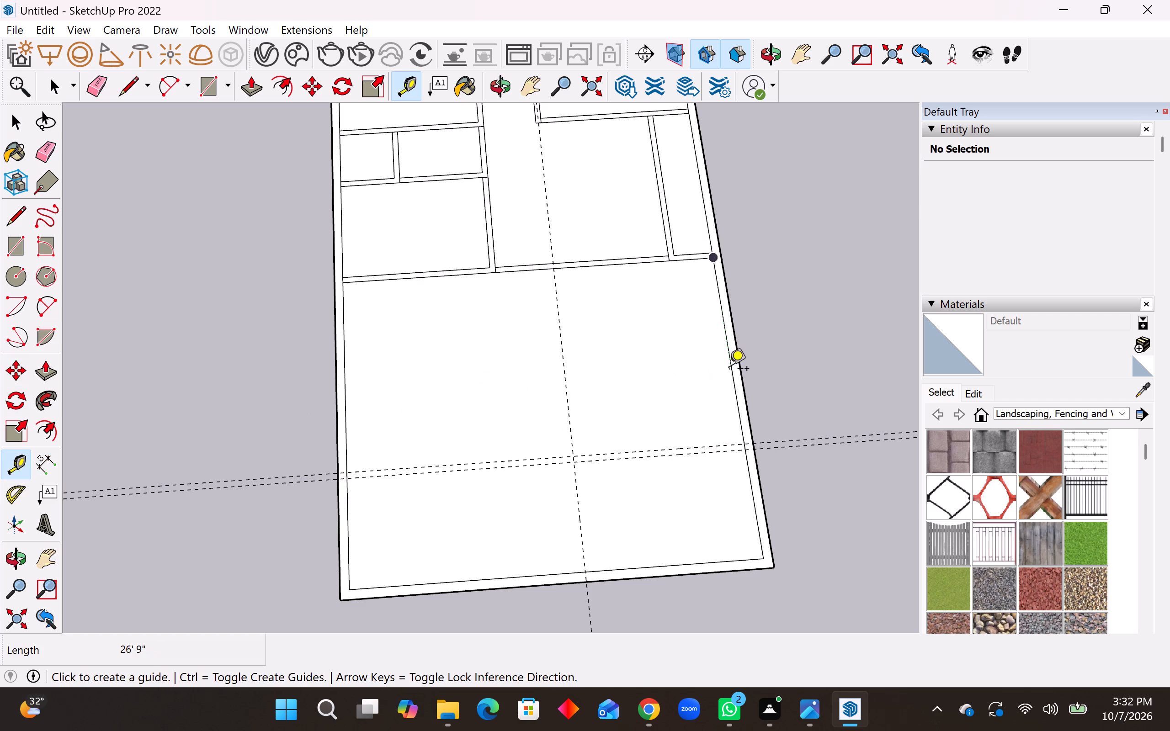
{"action": "left_click_drag", "start_coordinate": [729, 370], "coordinate": [717, 371]}
{"action": "type", "text": "14'"}
{"action": "key", "text": "Return"}
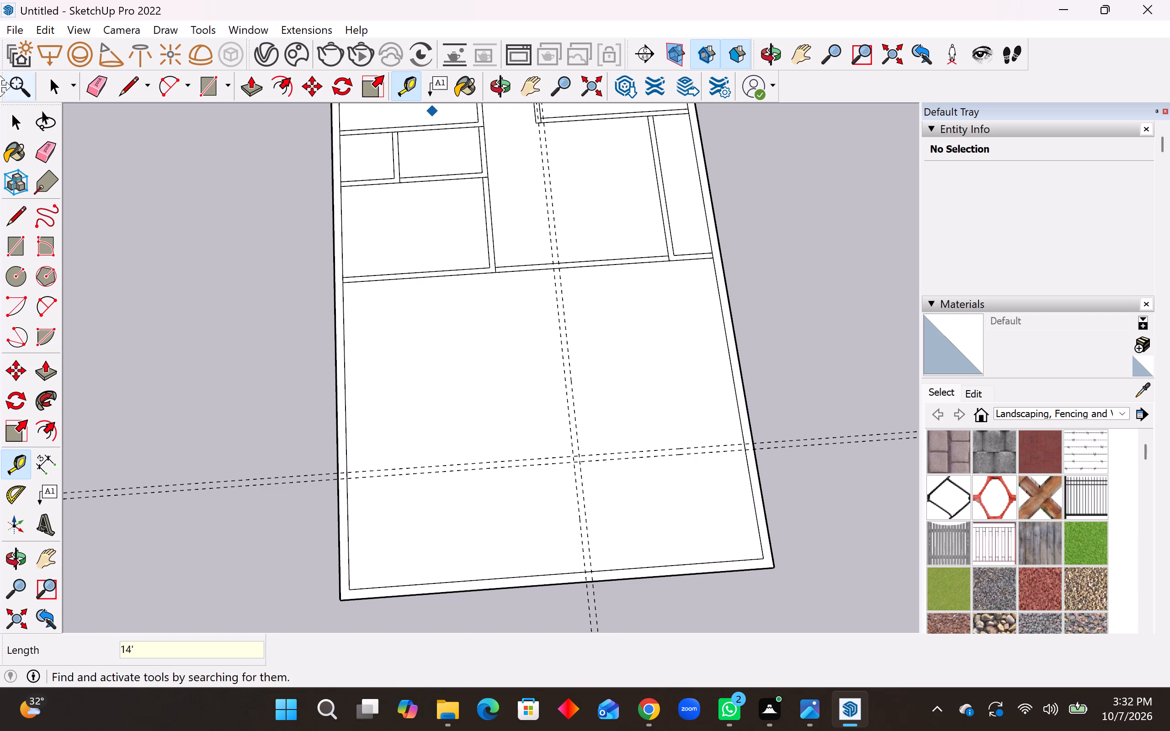
Draw 17'3" by 14' and 17'9" by 14'6" rectangles from the cross wall's long-border corner to the guide intersections.
{"action": "left_click", "coordinate": [15, 236]}
{"action": "left_click", "coordinate": [716, 258]}
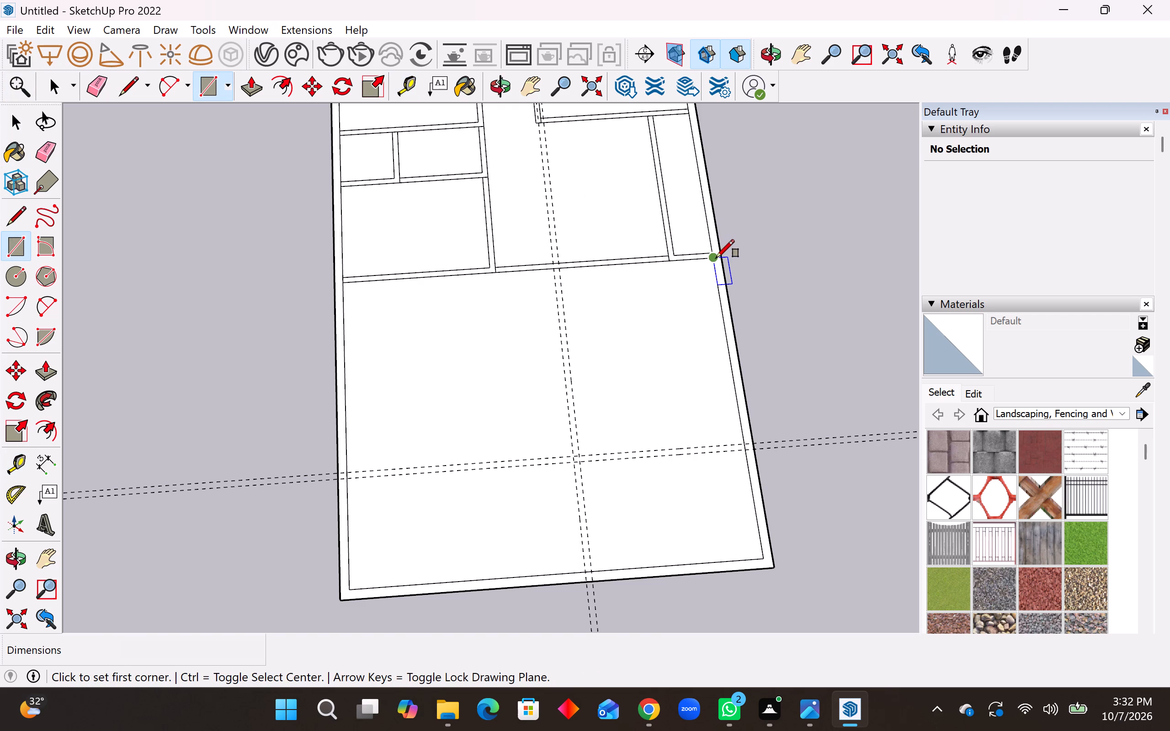
{"action": "left_click", "coordinate": [582, 456]}
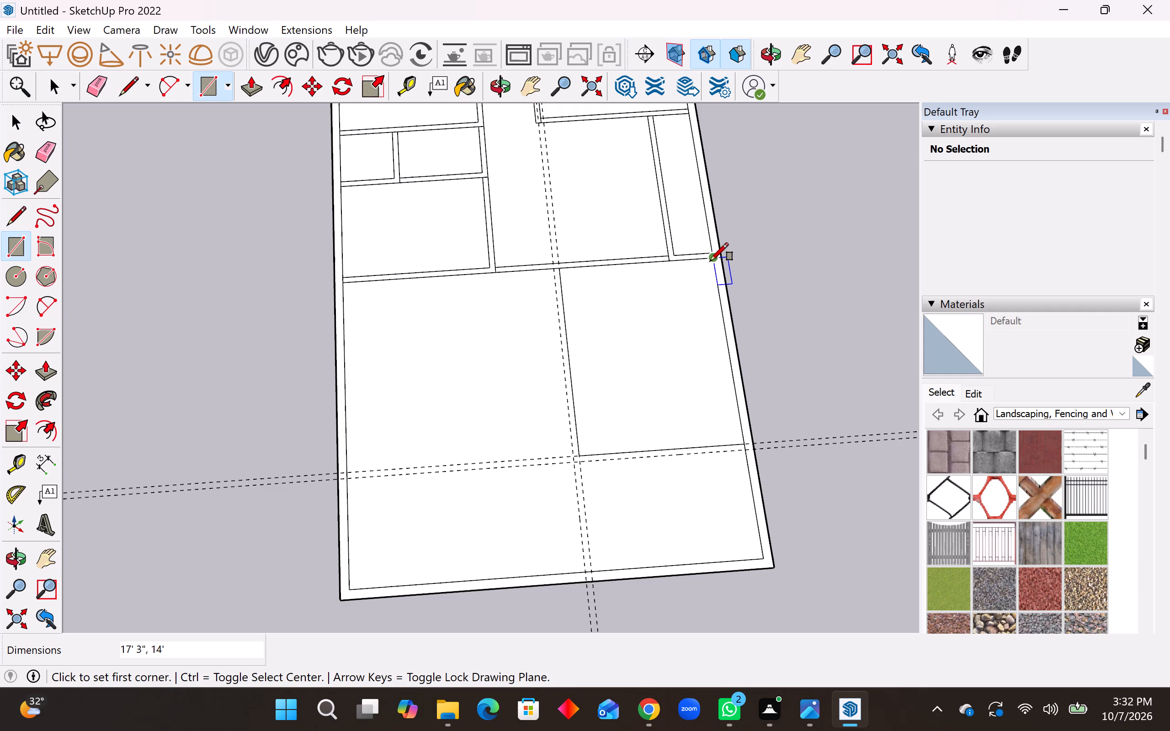
{"action": "left_click", "coordinate": [711, 260]}
{"action": "left_click", "coordinate": [571, 464]}
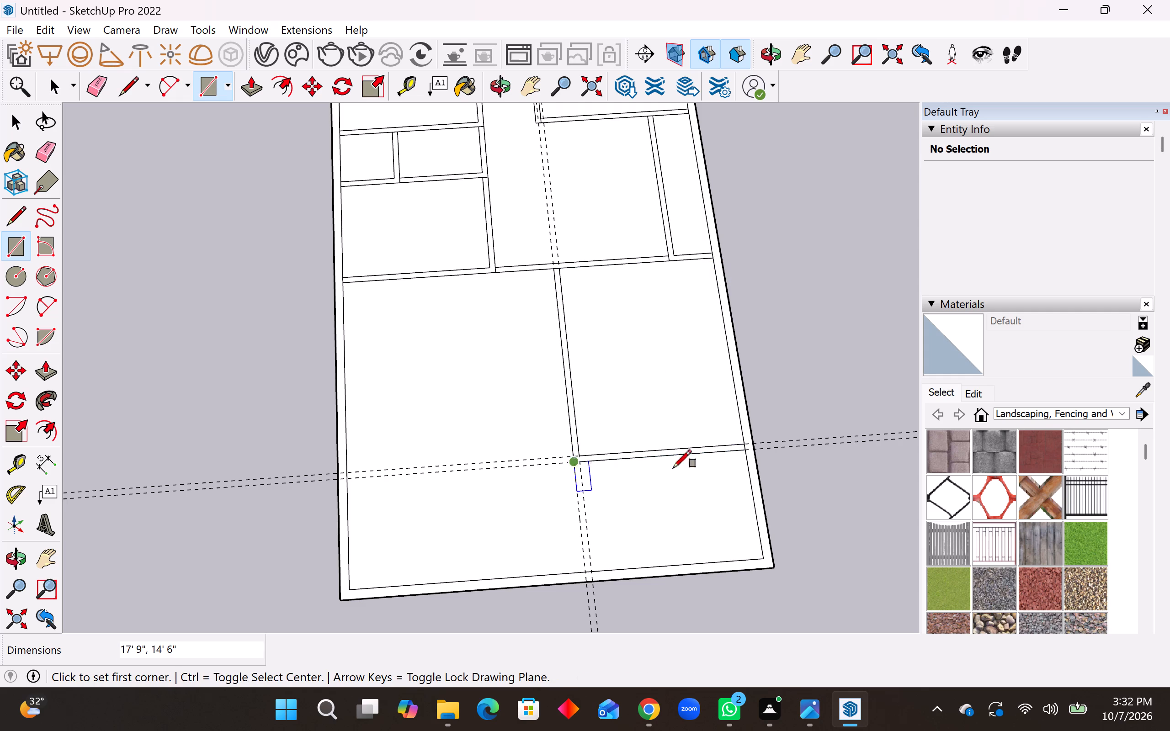
Draw a 14'6" by 9' rectangle from the new room's outer wall corner on the long border to the slab's end border.
{"action": "left_click", "coordinate": [747, 453]}
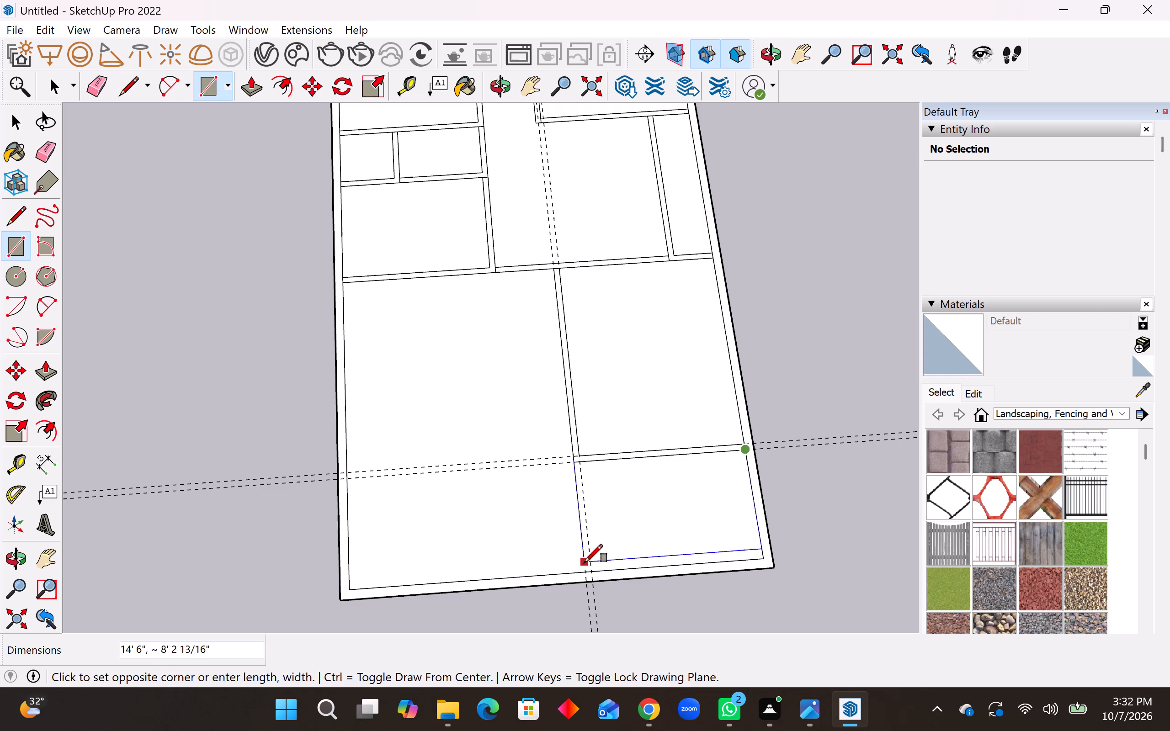
{"action": "left_click", "coordinate": [585, 570]}
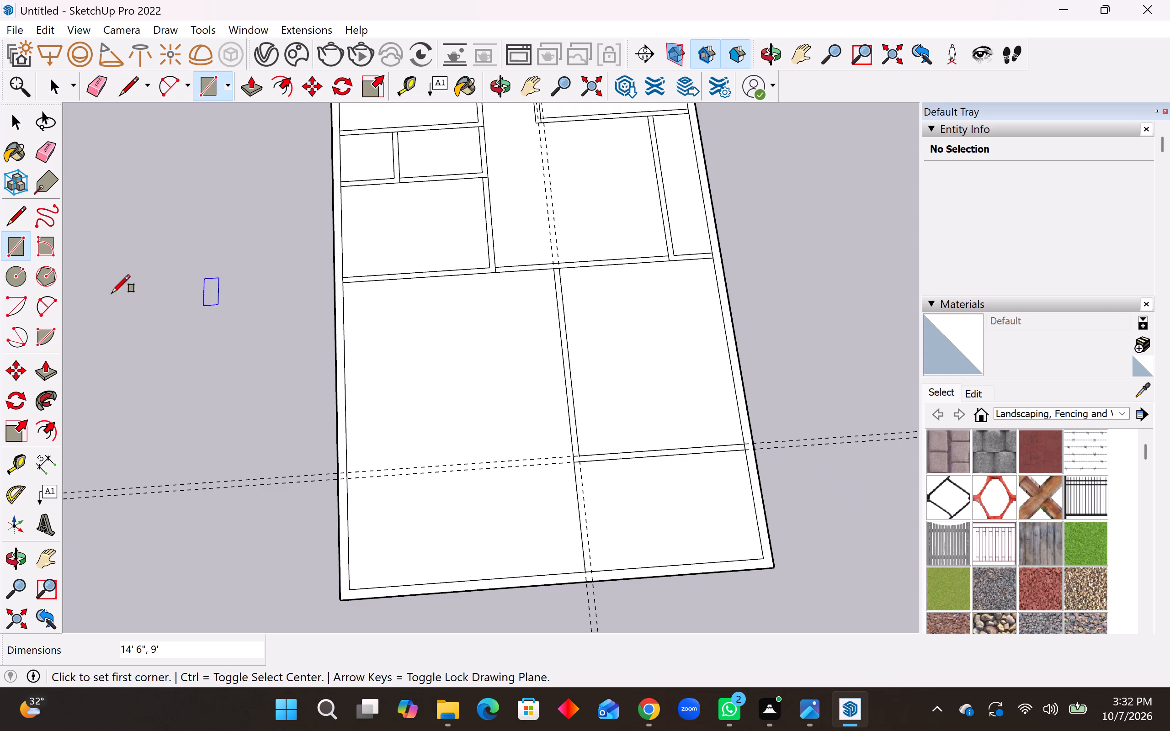
Erase the two crosswise and two lengthwise guides around the new 17'3" by 14' room.
{"action": "left_click", "coordinate": [43, 153]}
{"action": "left_click_drag", "start_coordinate": [180, 471], "coordinate": [187, 515]}
{"action": "left_click", "coordinate": [586, 513]}
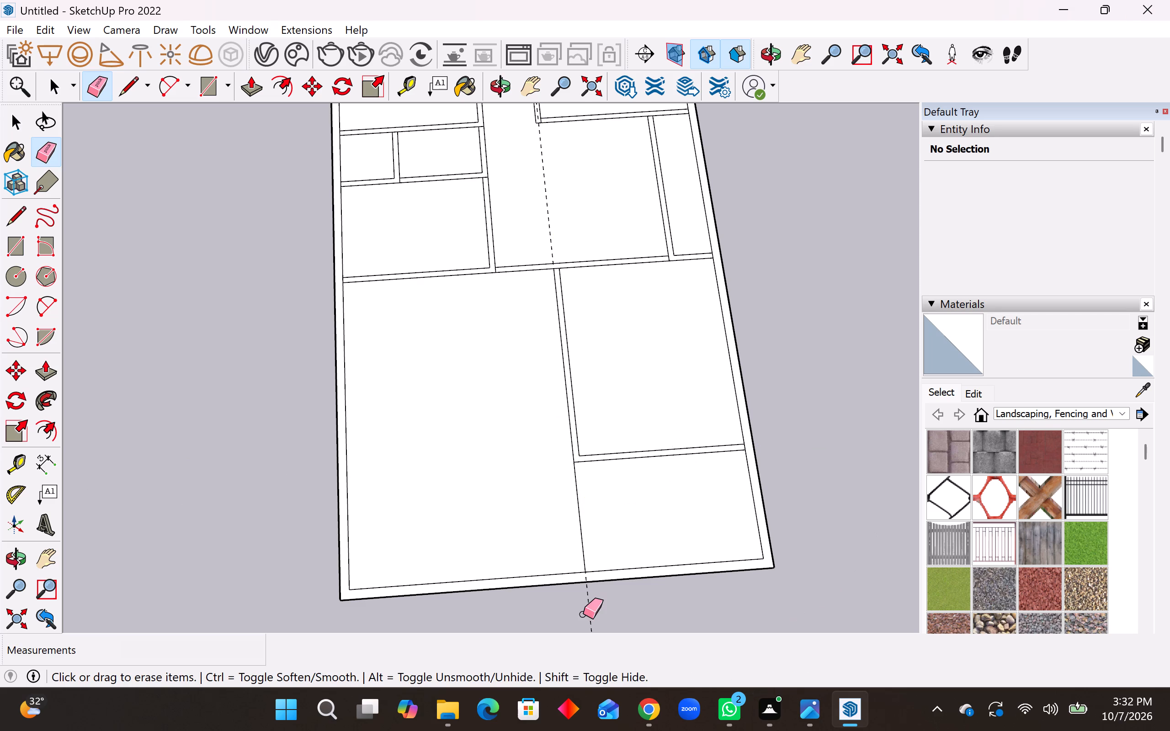
{"action": "left_click_drag", "start_coordinate": [583, 614], "coordinate": [603, 608]}
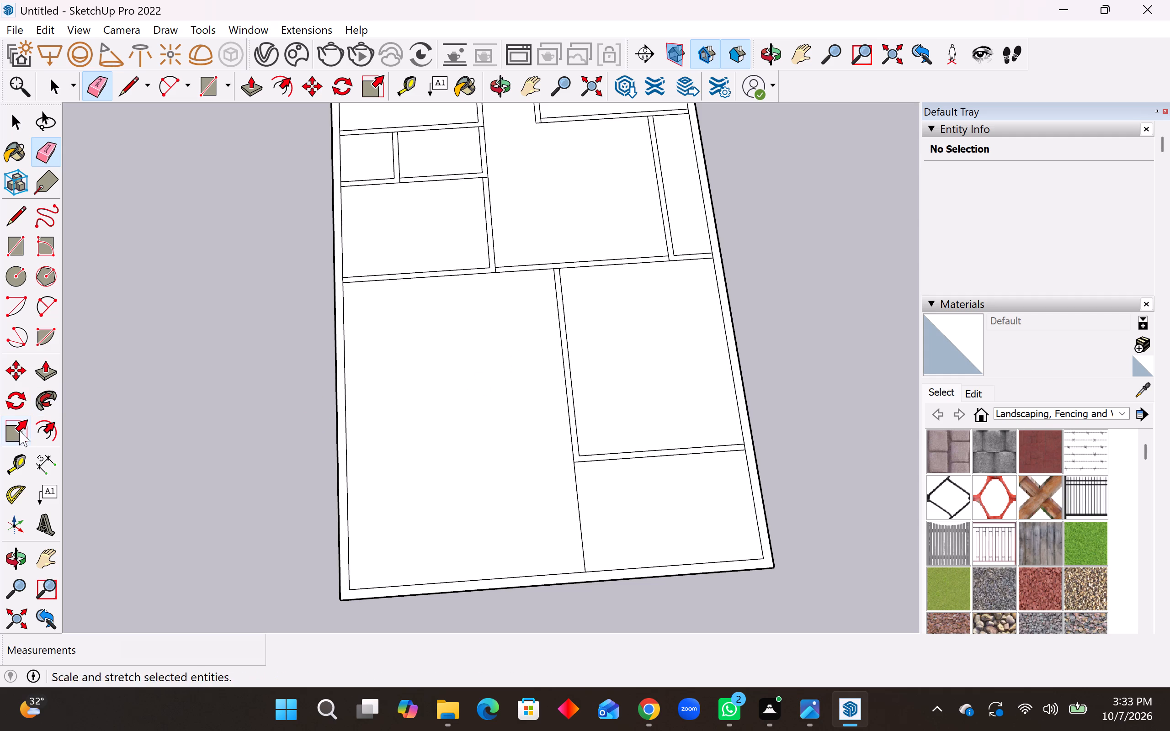
Place a guide 8'3" from the cross wall into the large empty space, and a second guide 6" beyond it.
{"action": "left_click", "coordinate": [21, 459]}
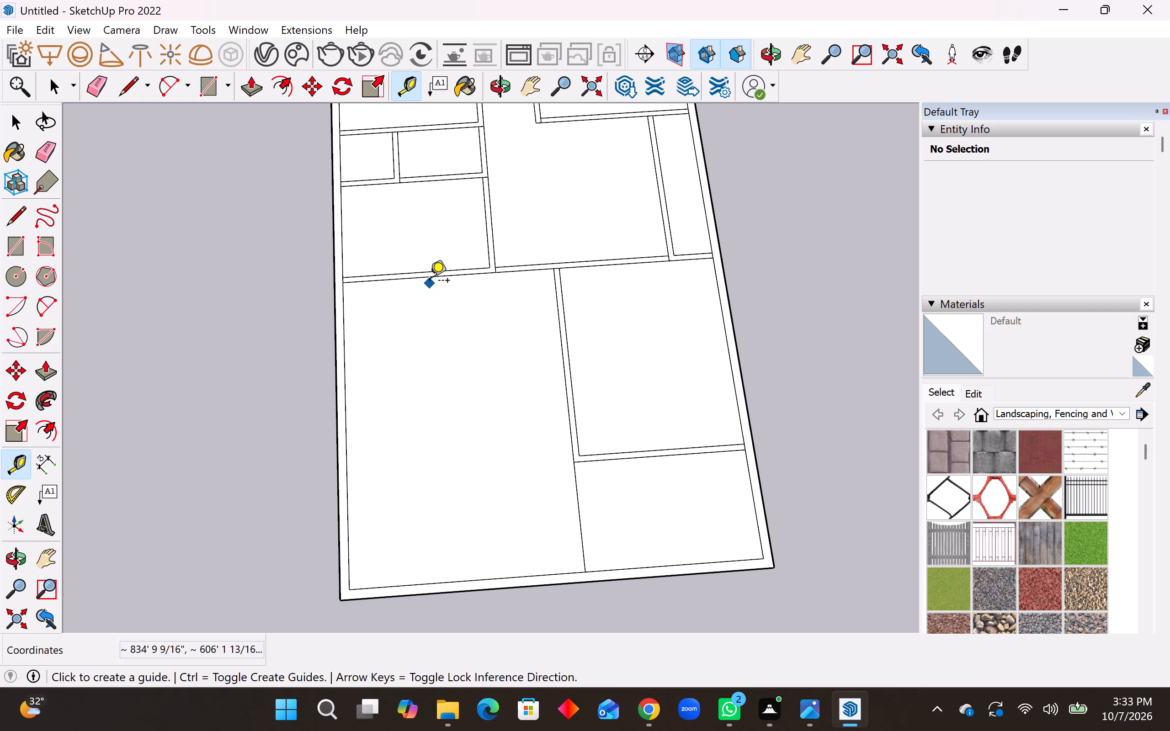
{"action": "left_click", "coordinate": [422, 281]}
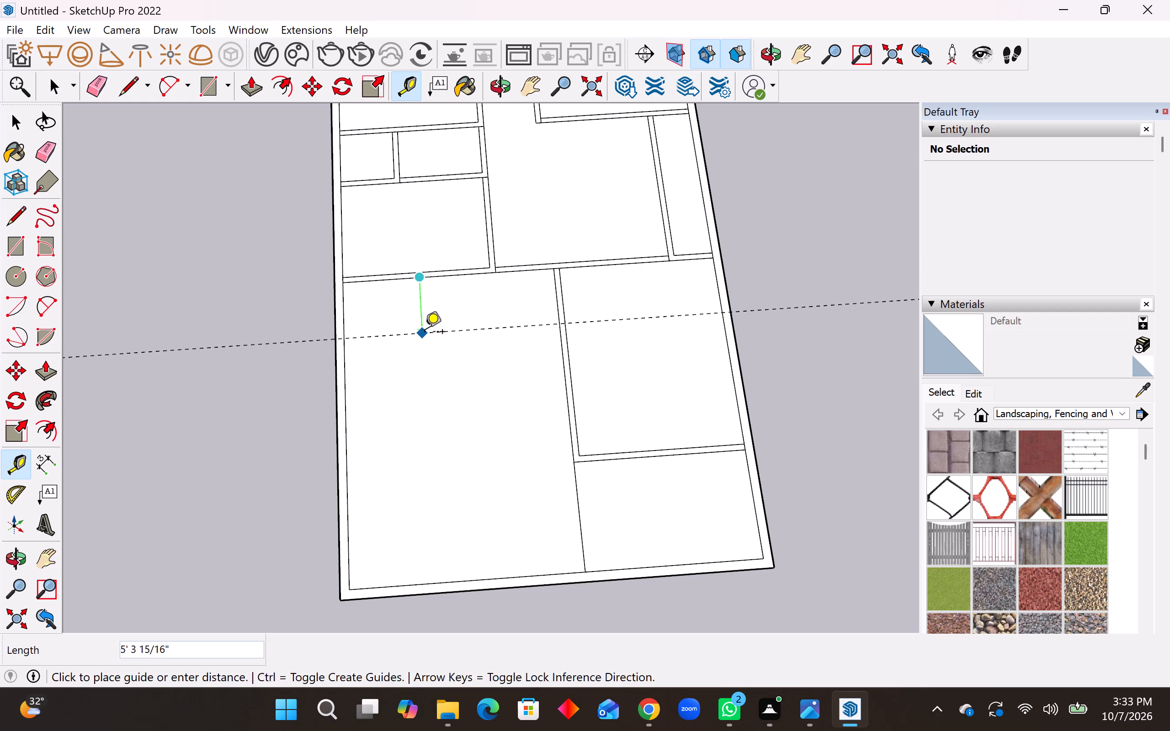
{"action": "type", "text": "8'3"}
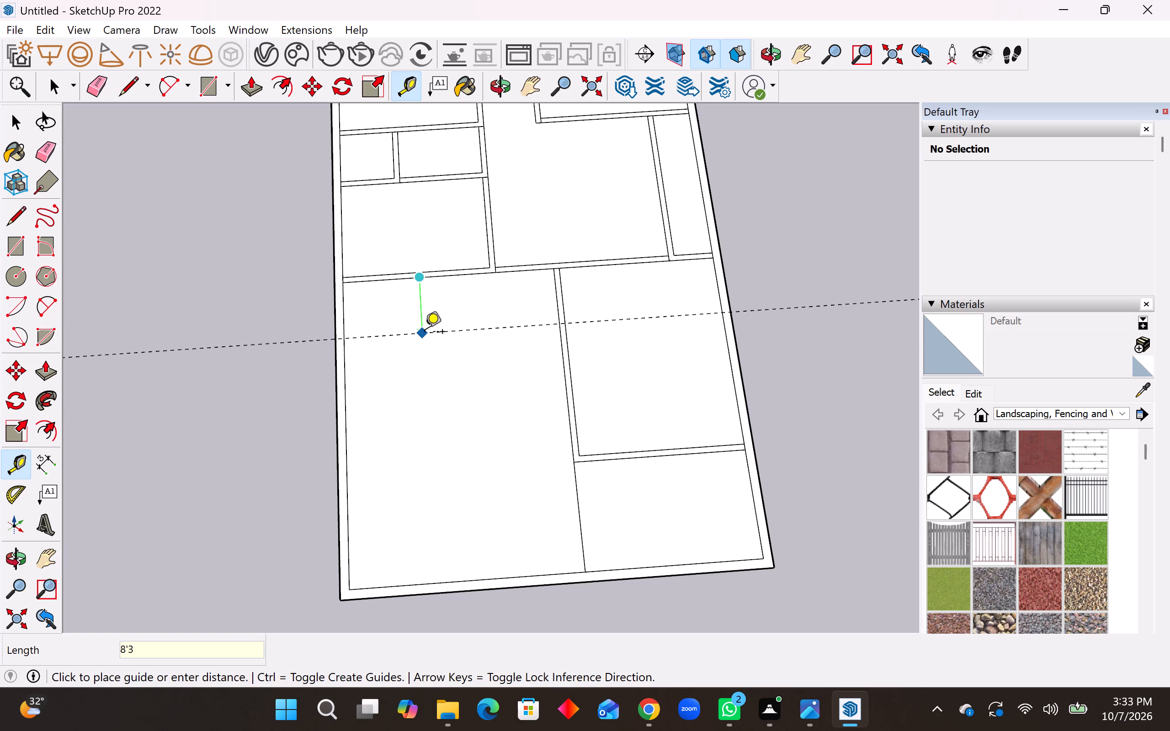
{"action": "key", "text": "shift+quotedbl"}
{"action": "key", "text": "Return"}
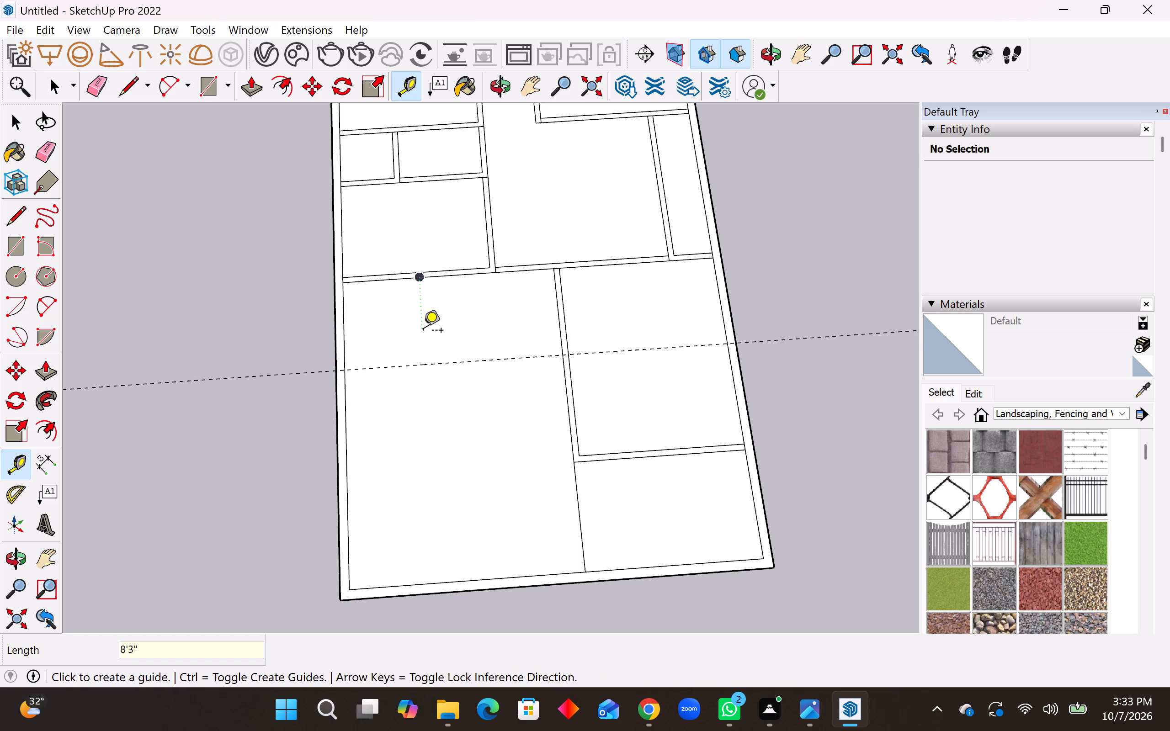
{"action": "left_click", "coordinate": [481, 364]}
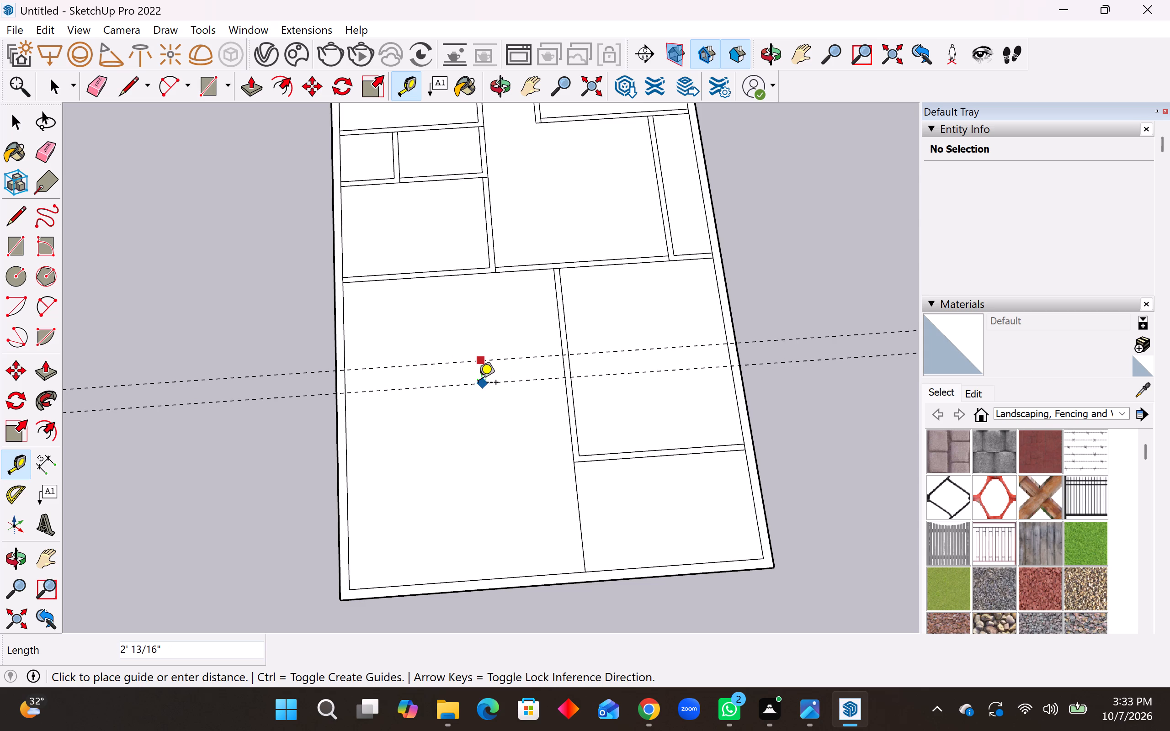
{"action": "key", "text": "6"}
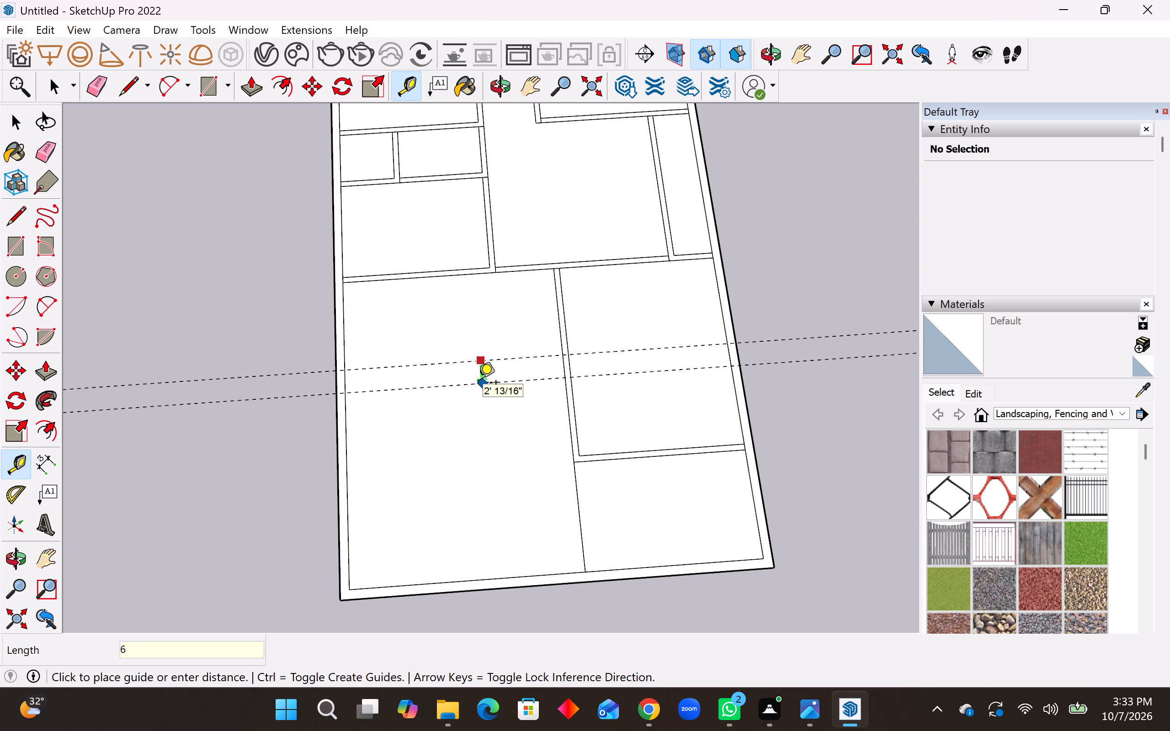
{"action": "key", "text": "shift+quotedbl"}
{"action": "key", "text": "Return"}
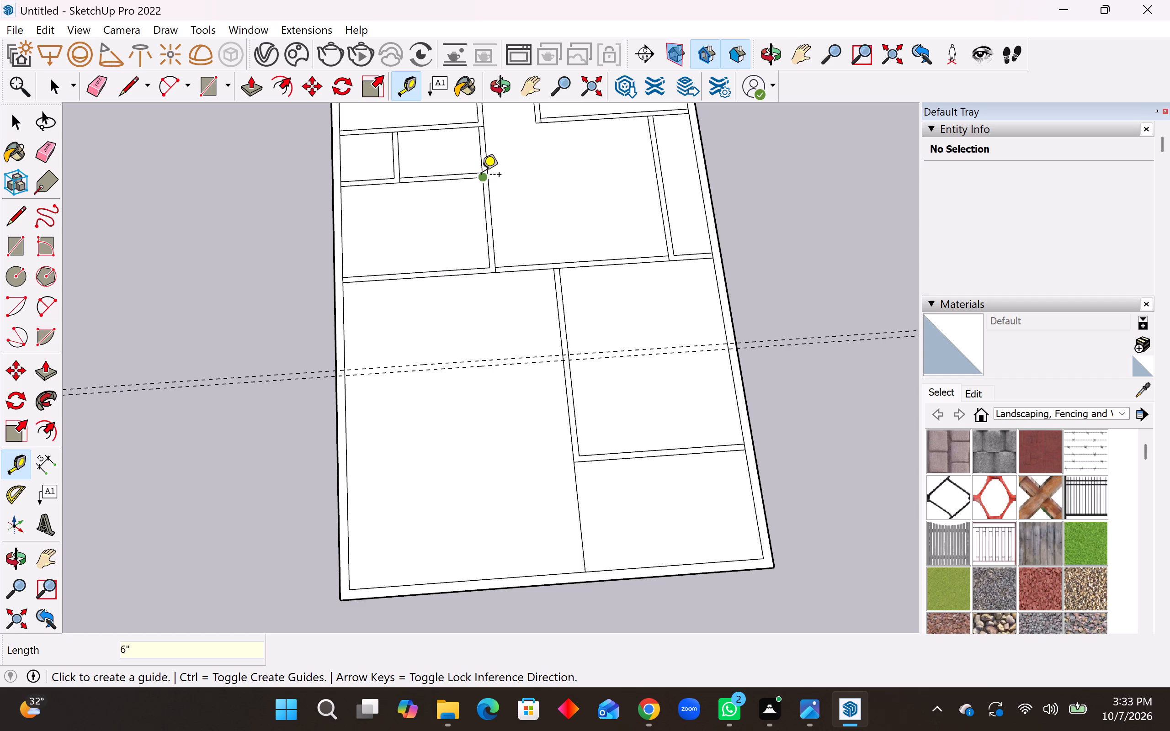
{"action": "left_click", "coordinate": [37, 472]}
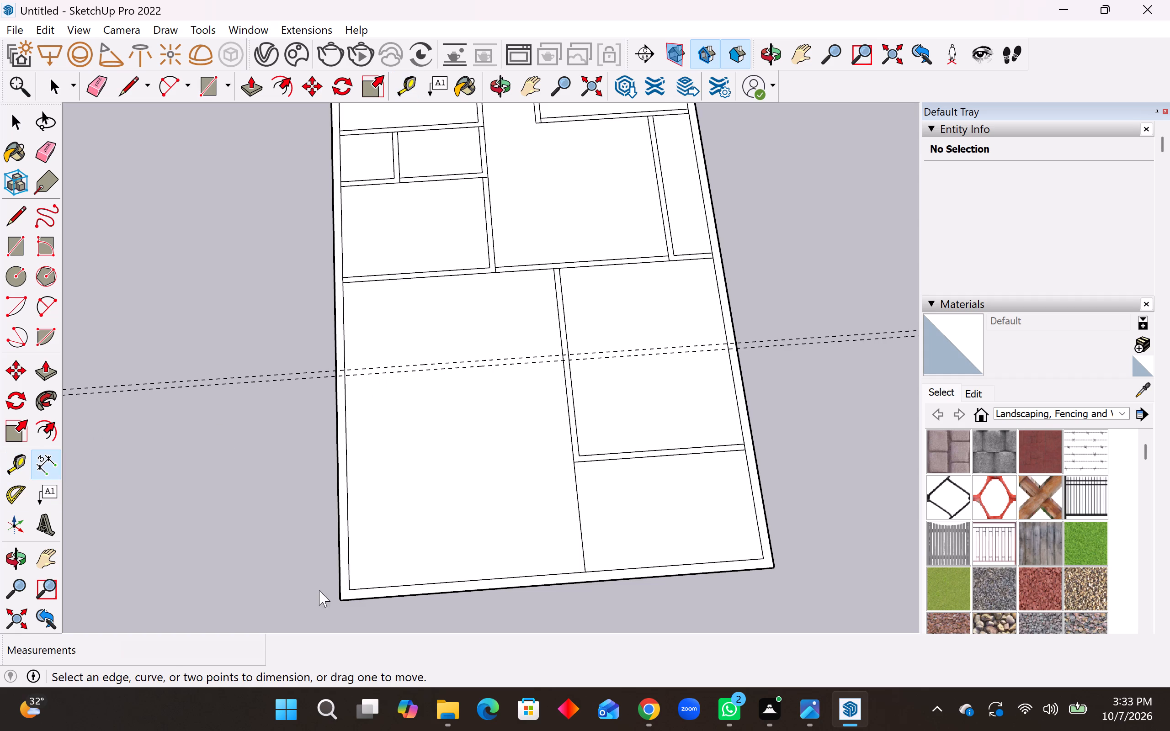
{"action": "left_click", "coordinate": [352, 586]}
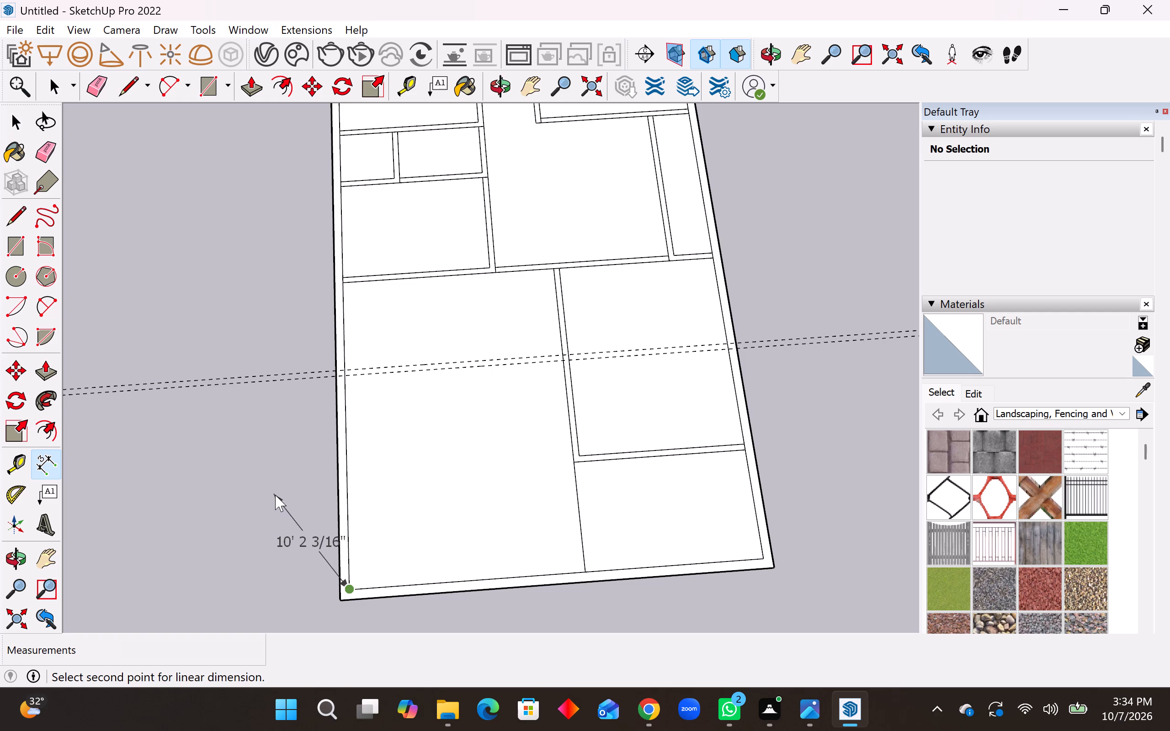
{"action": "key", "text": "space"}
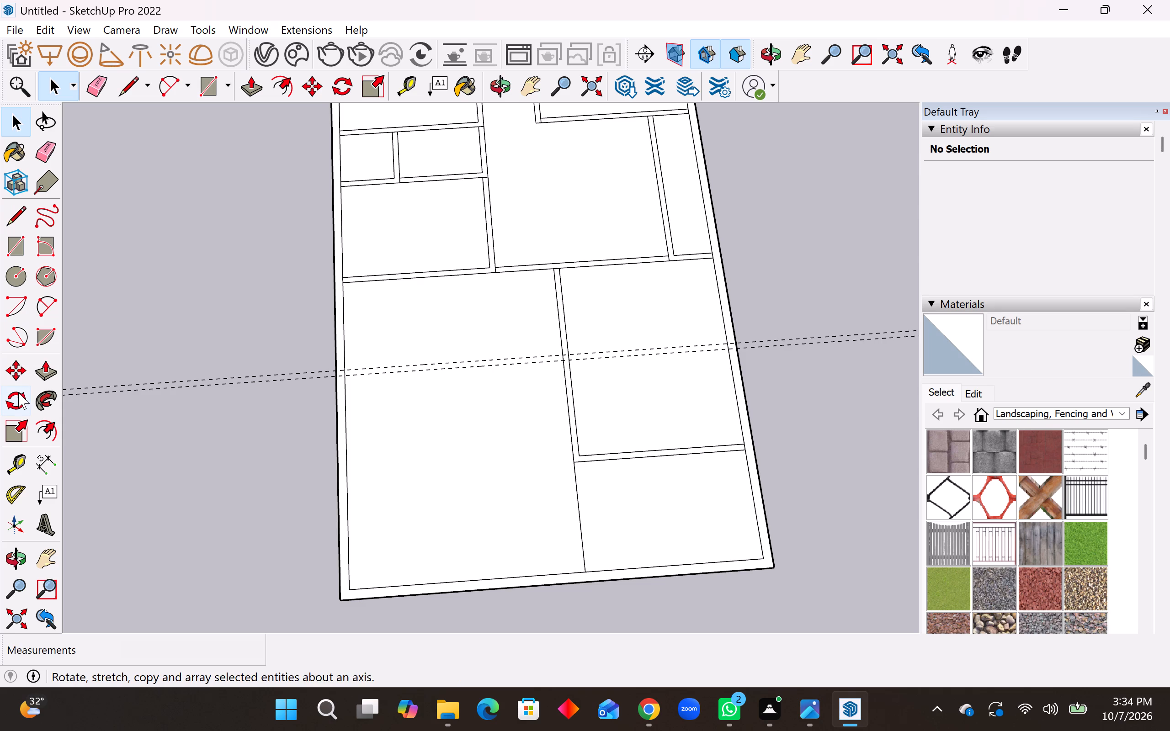
Draw 19' by 8'3" and 19' by 8'9" rectangles from the cross wall's corner at the opposite long border to the two guides.
{"action": "left_click", "coordinate": [11, 239]}
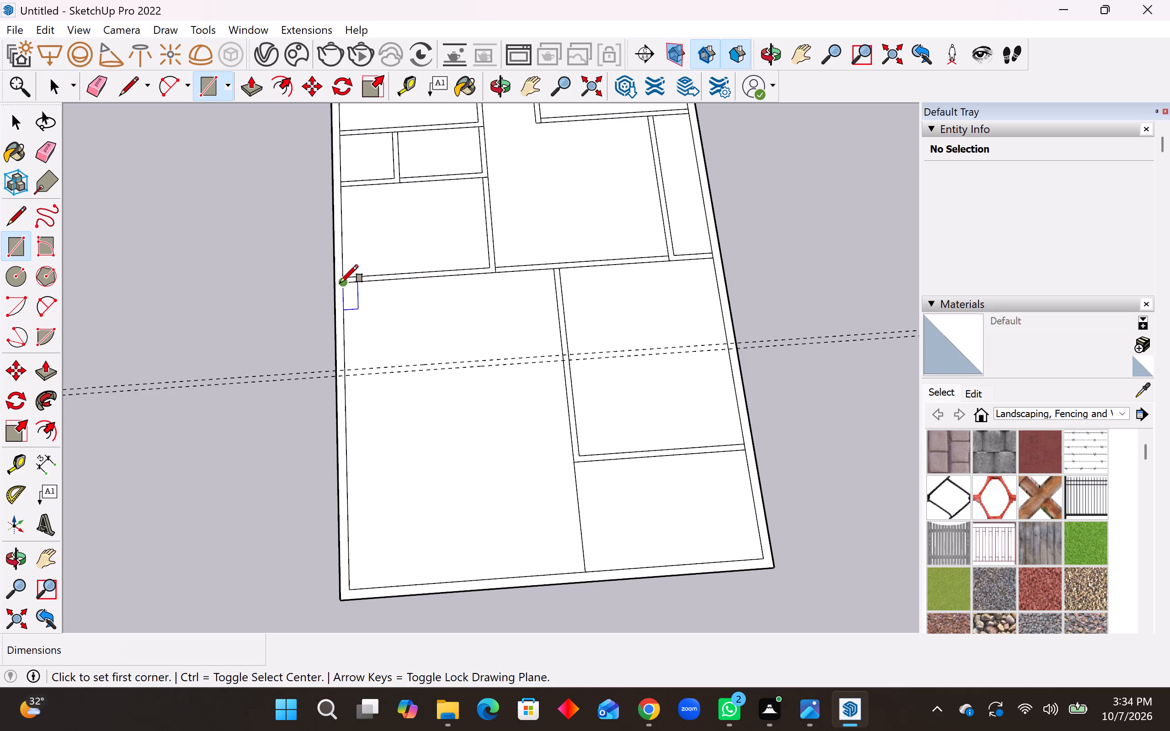
{"action": "left_click", "coordinate": [343, 283]}
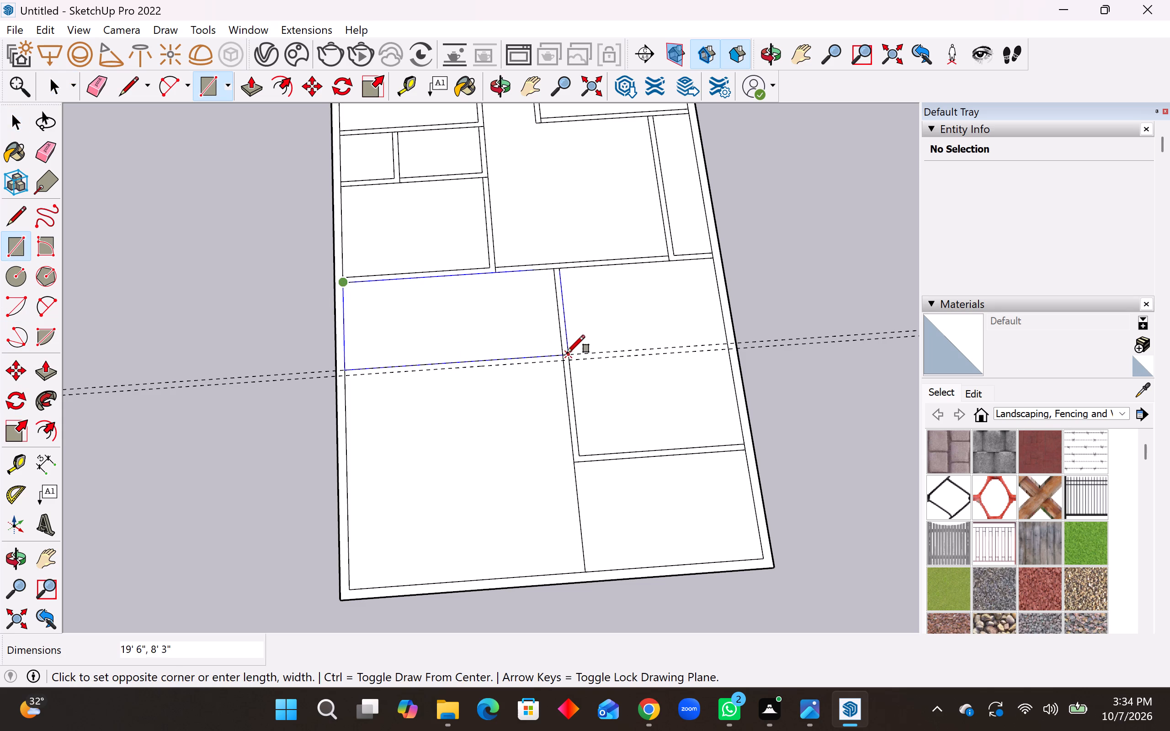
{"action": "left_click", "coordinate": [563, 355]}
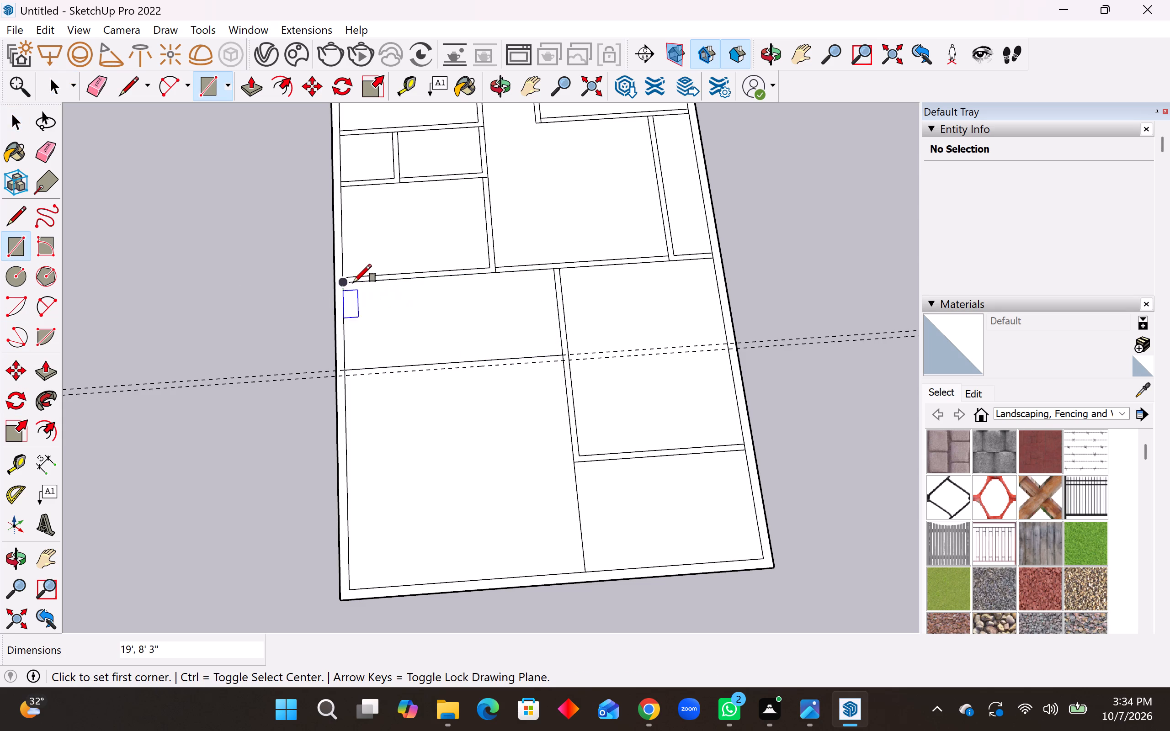
{"action": "left_click", "coordinate": [351, 282]}
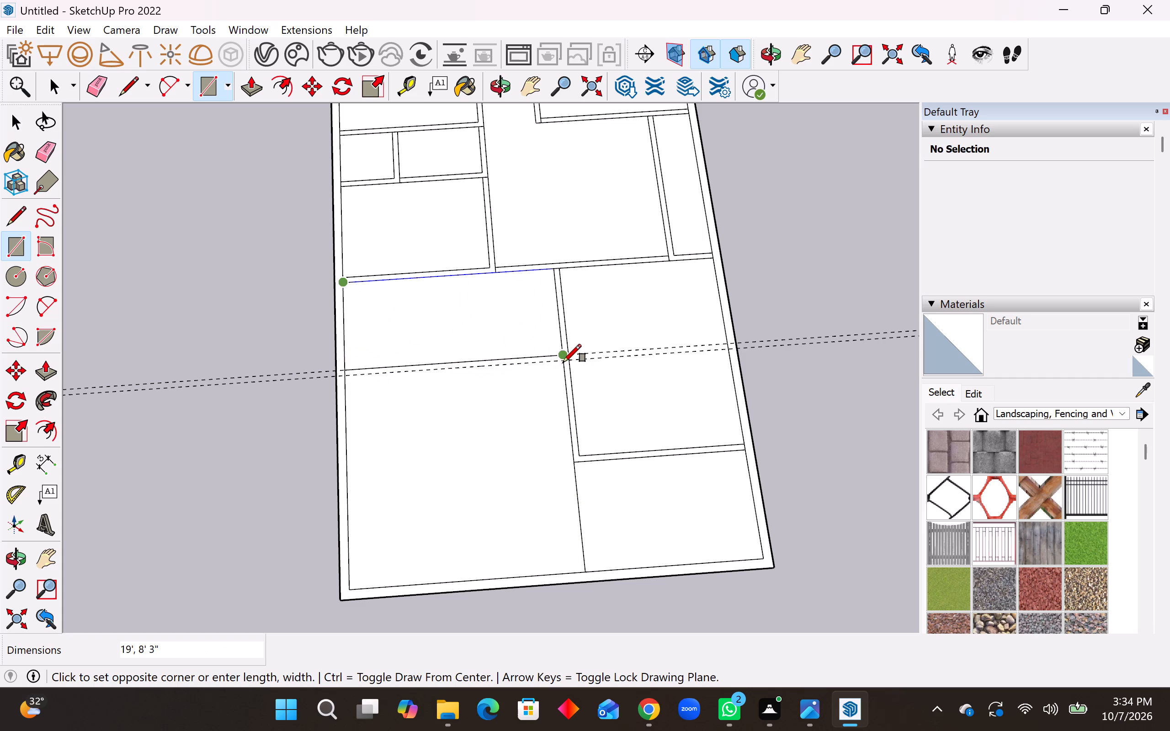
{"action": "scroll", "coordinate": [566, 364], "scroll_direction": "up", "scroll_amount": 5}
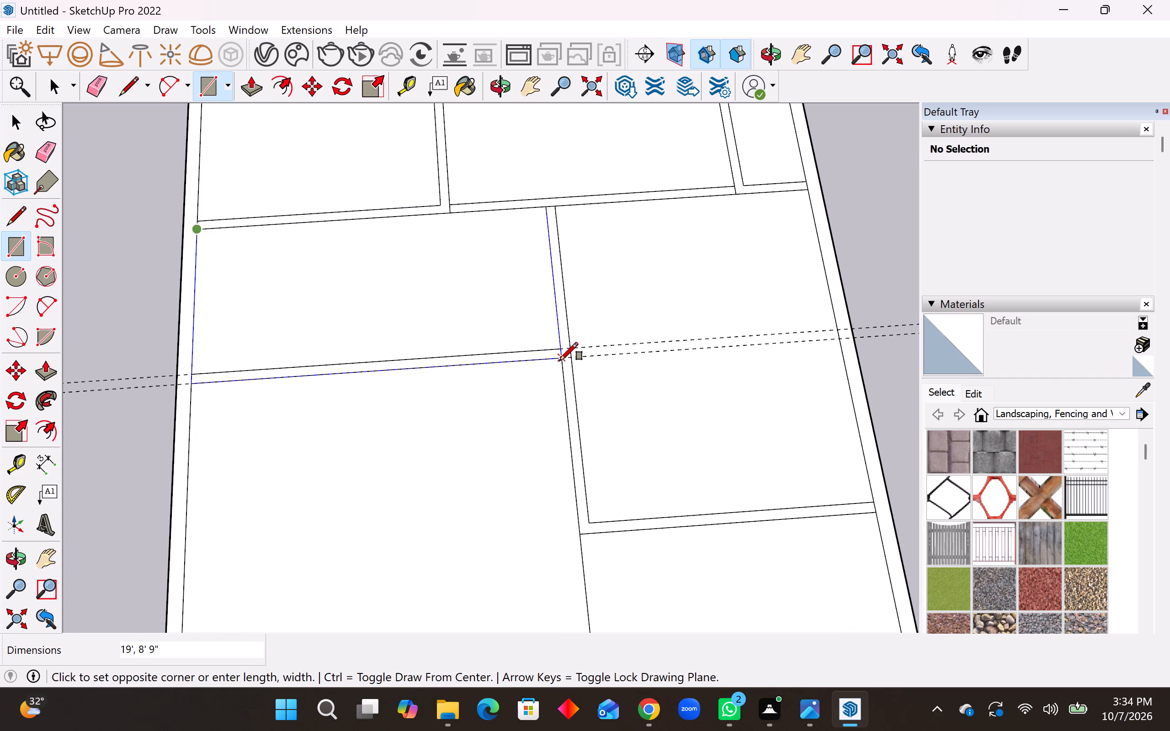
{"action": "left_click", "coordinate": [560, 360]}
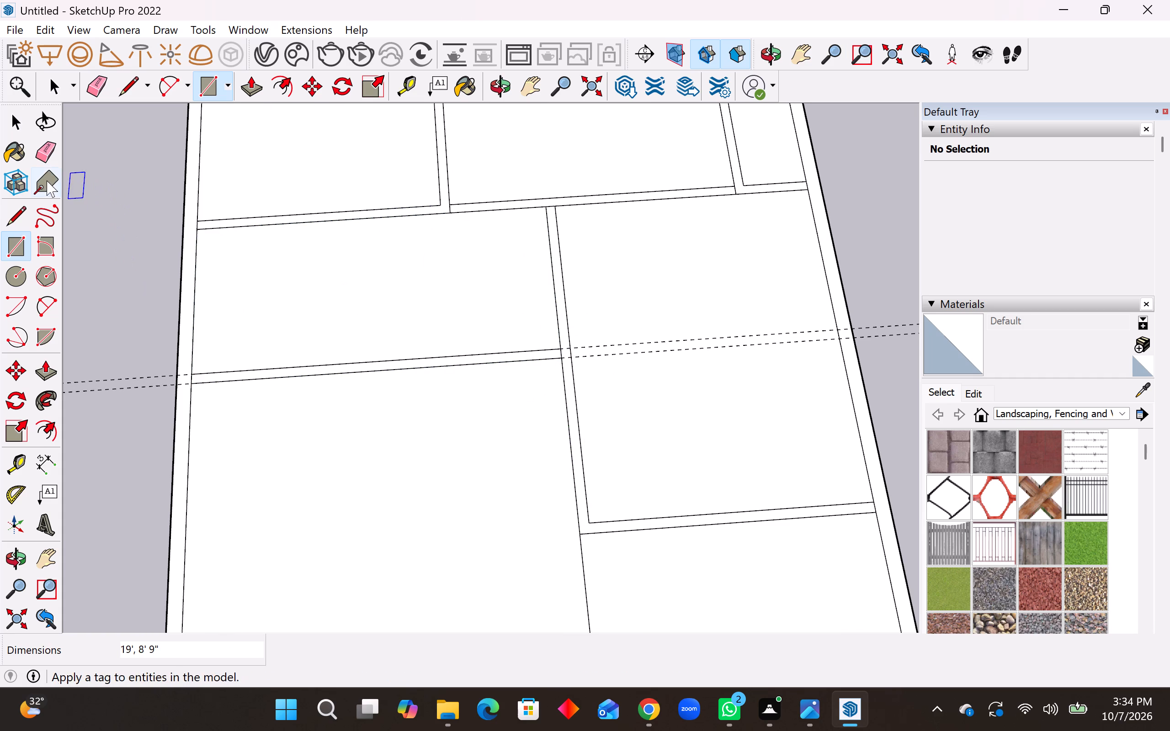
Erase the two crosswise guides running along the new 6" partition wall.
{"action": "left_click", "coordinate": [46, 161]}
{"action": "left_click_drag", "start_coordinate": [149, 366], "coordinate": [139, 395]}
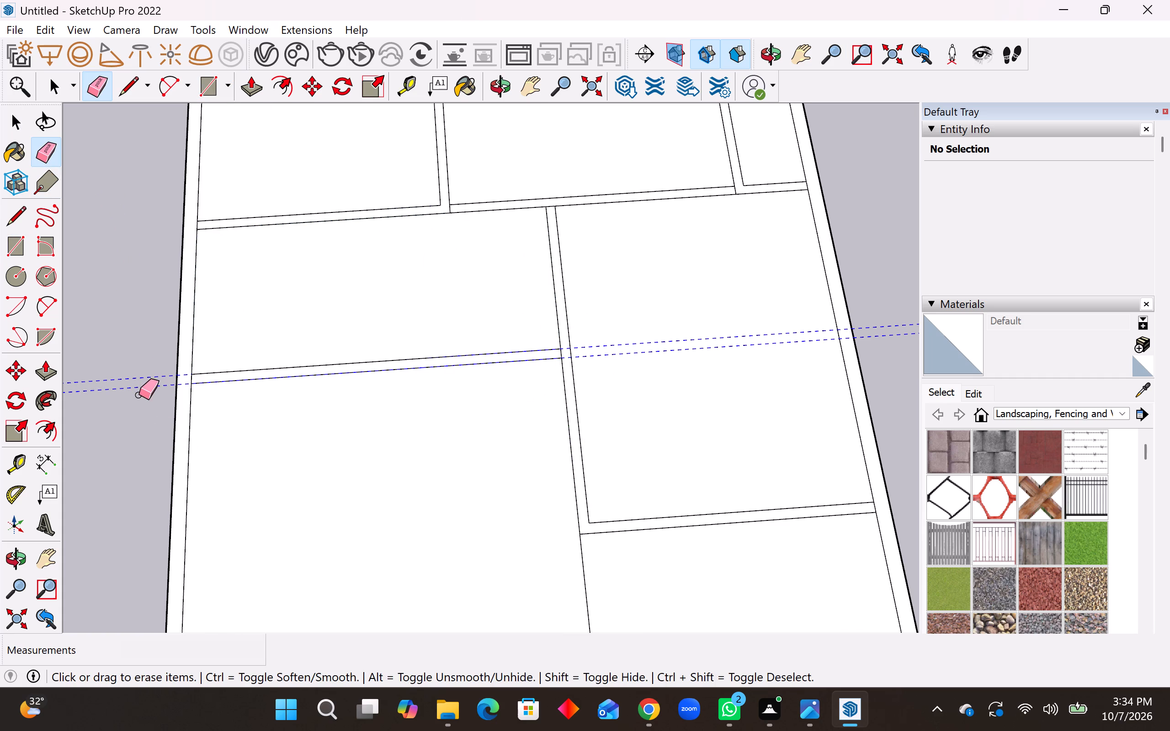
{"action": "left_click_drag", "start_coordinate": [139, 395], "coordinate": [138, 399]}
{"action": "scroll", "coordinate": [484, 439], "scroll_direction": "down", "scroll_amount": 3}
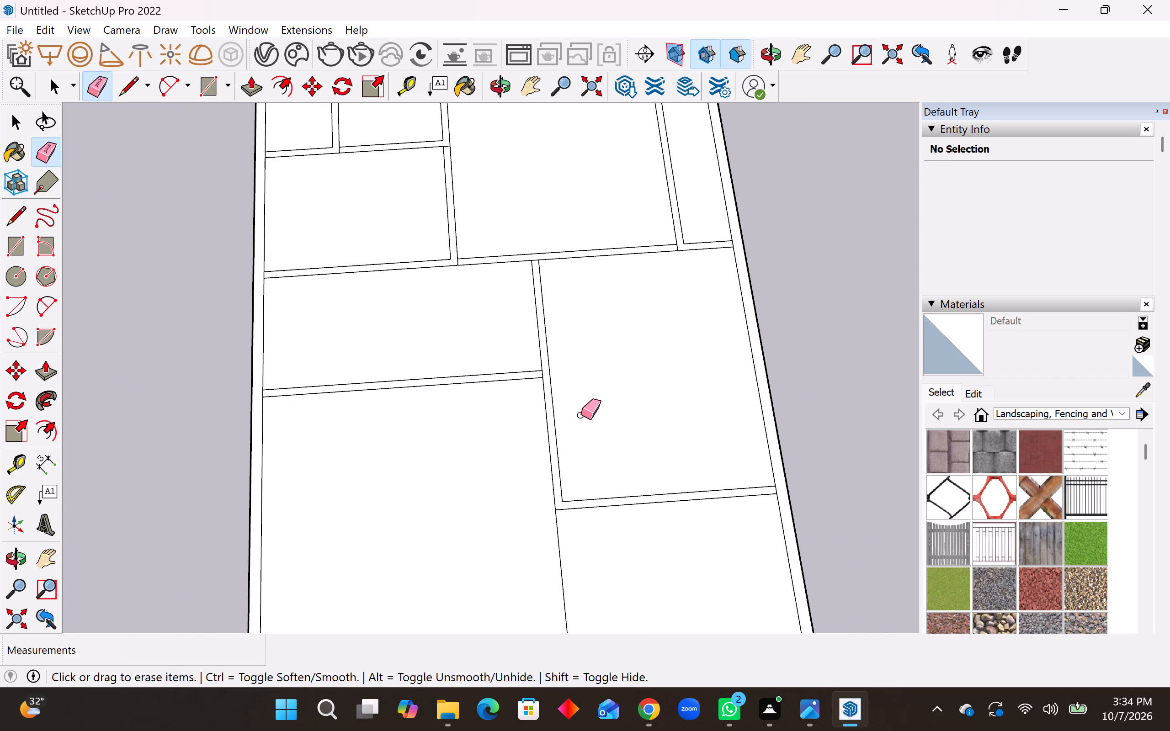
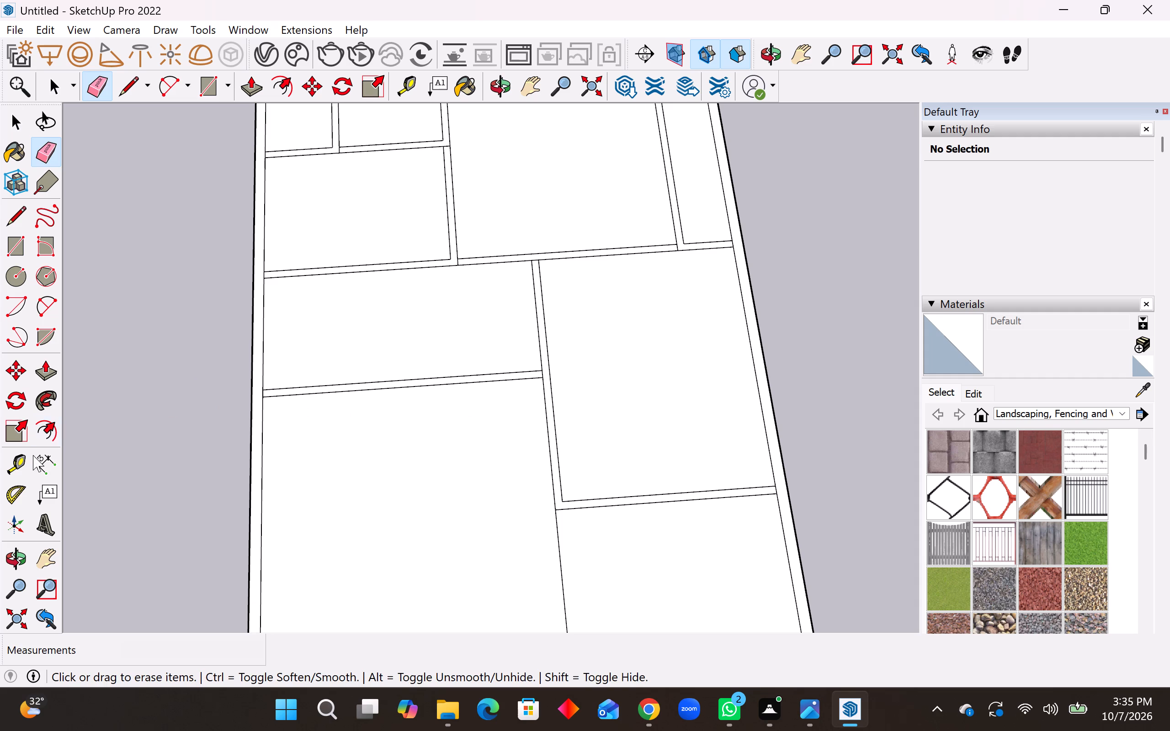
Place a lengthwise guide 13'9" from the long border's inner edge, through the wall corner on the cross wall.
{"action": "left_click", "coordinate": [21, 460]}
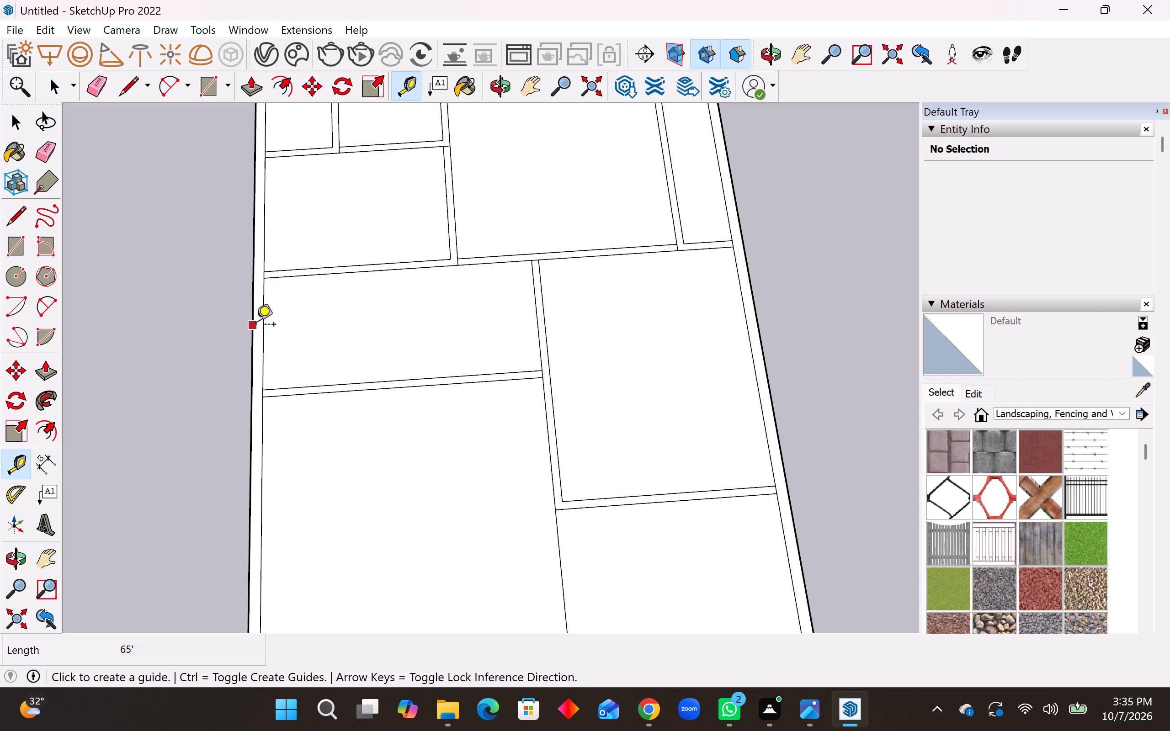
{"action": "left_click", "coordinate": [266, 324]}
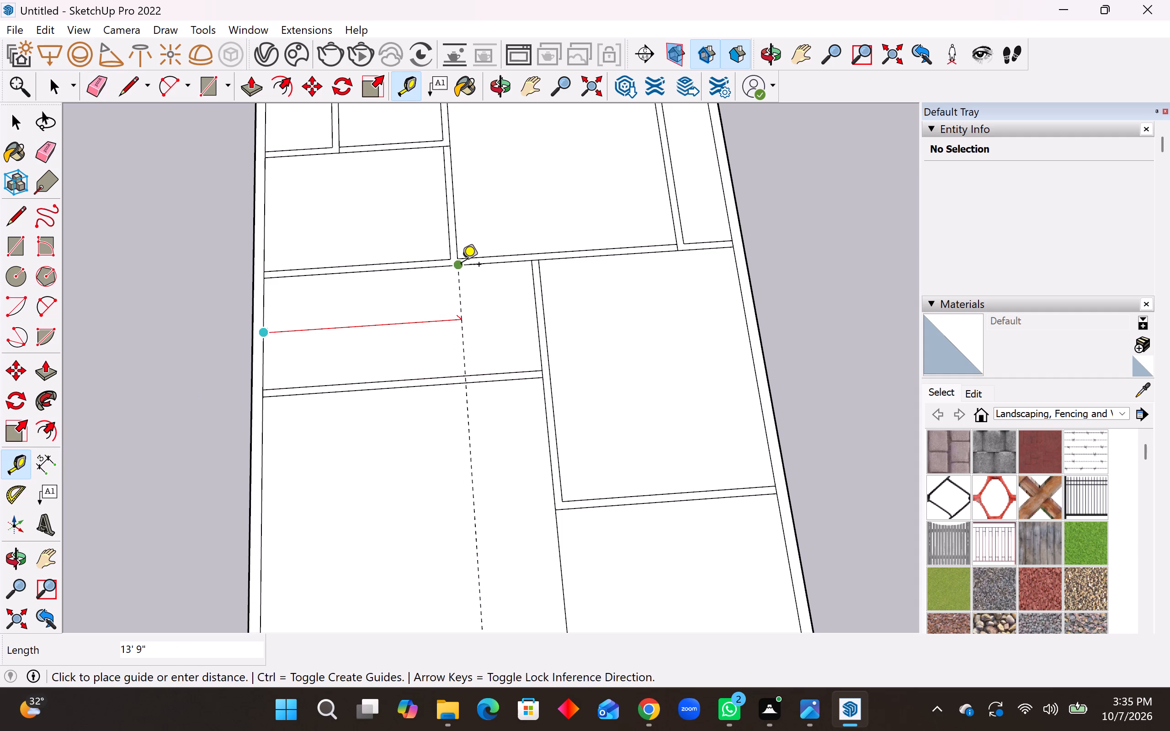
{"action": "left_click", "coordinate": [461, 266]}
{"action": "left_click", "coordinate": [266, 350]}
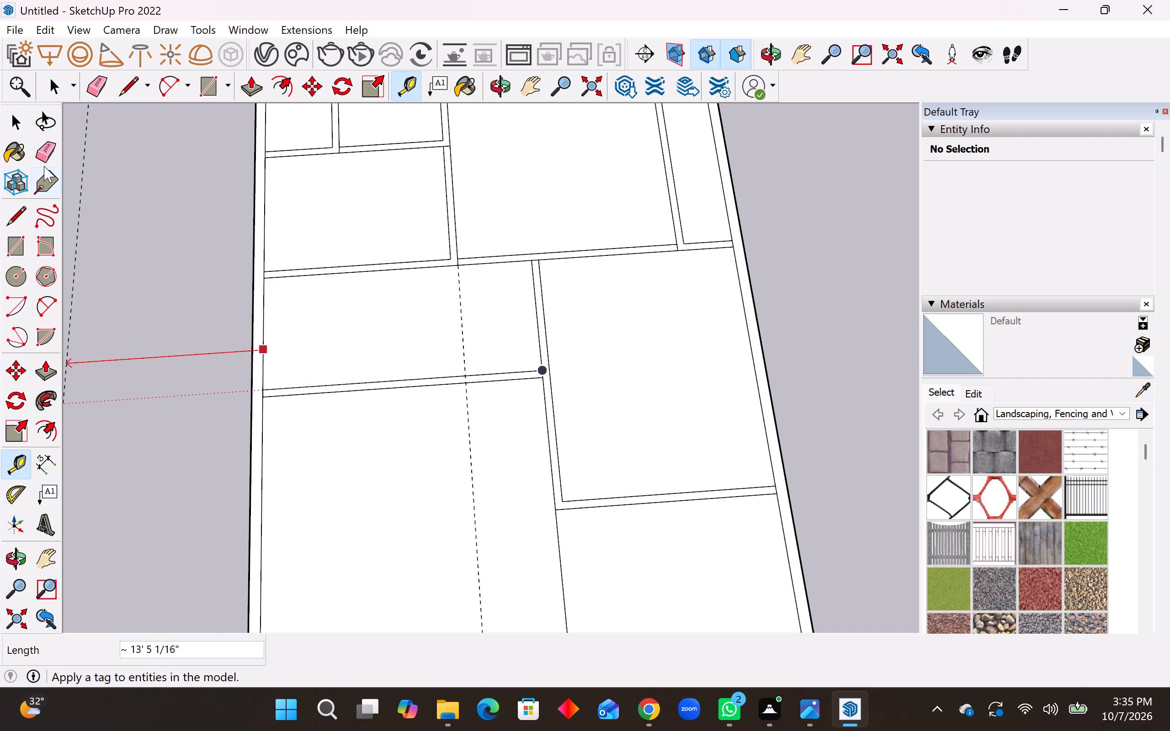
{"action": "key", "text": "Escape"}
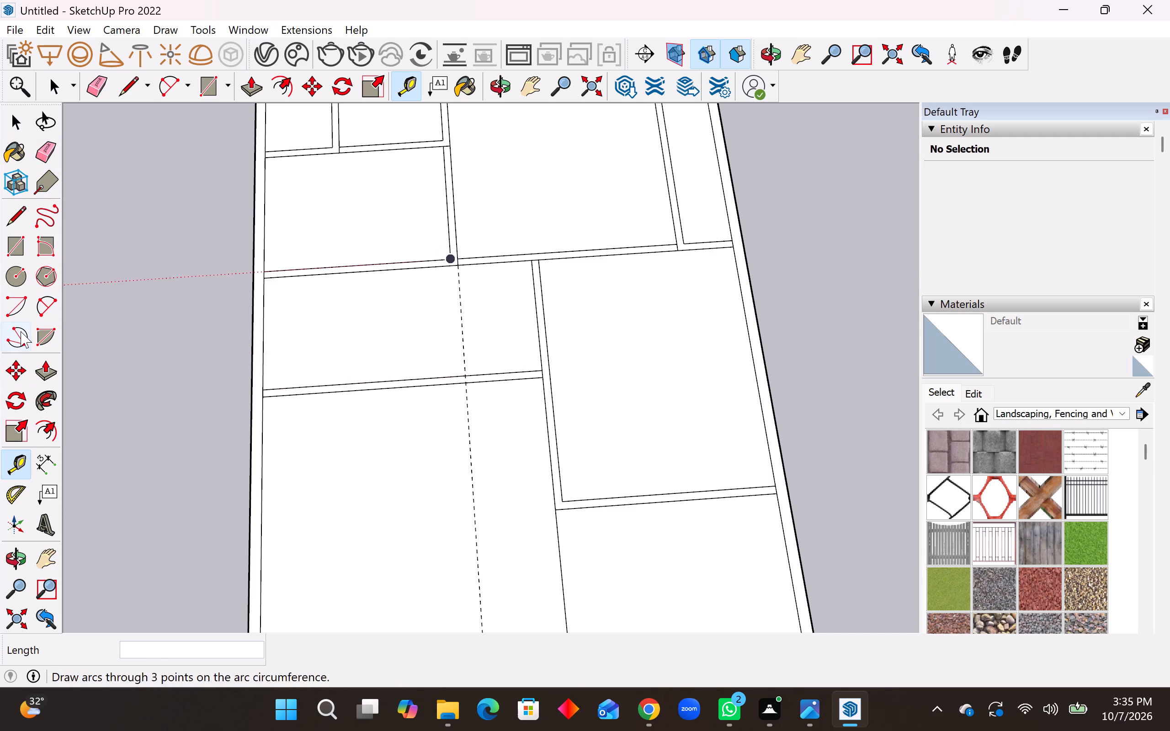
Draw a short line across the 6" partition wall where the lengthwise guide crosses it.
{"action": "left_click", "coordinate": [19, 225]}
{"action": "scroll", "coordinate": [478, 332], "scroll_direction": "up", "scroll_amount": 3}
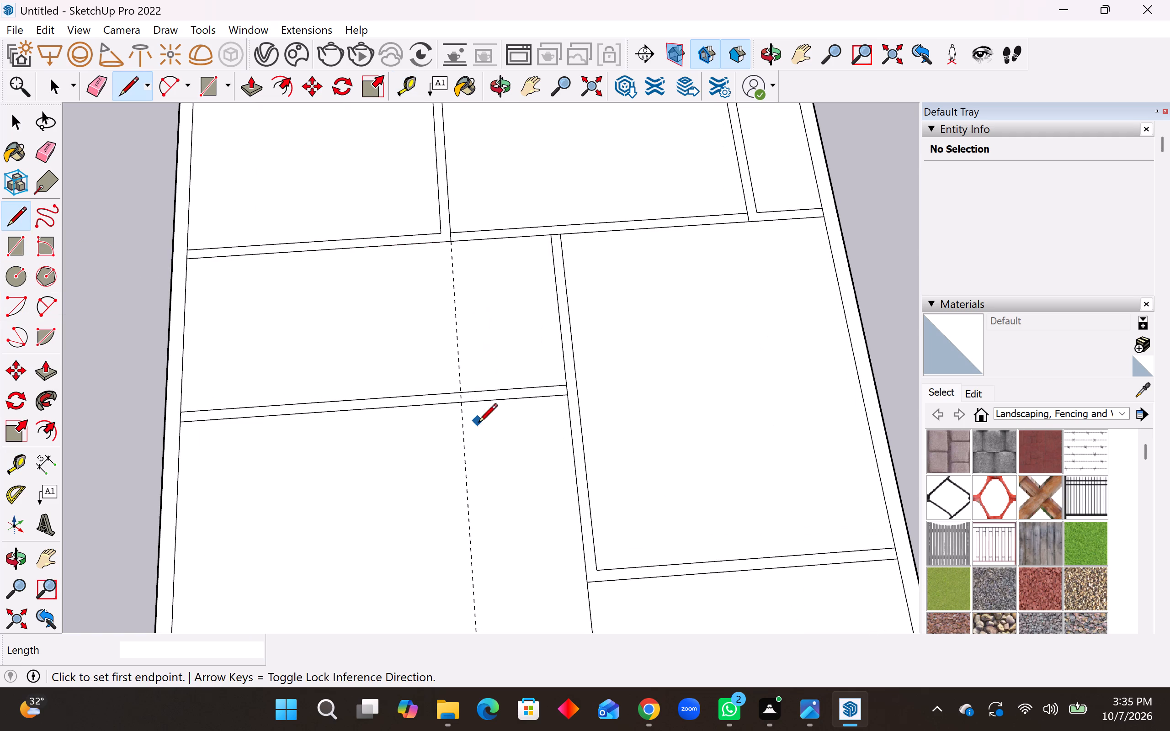
{"action": "scroll", "coordinate": [458, 397], "scroll_direction": "up", "scroll_amount": 3}
{"action": "left_click", "coordinate": [460, 395]}
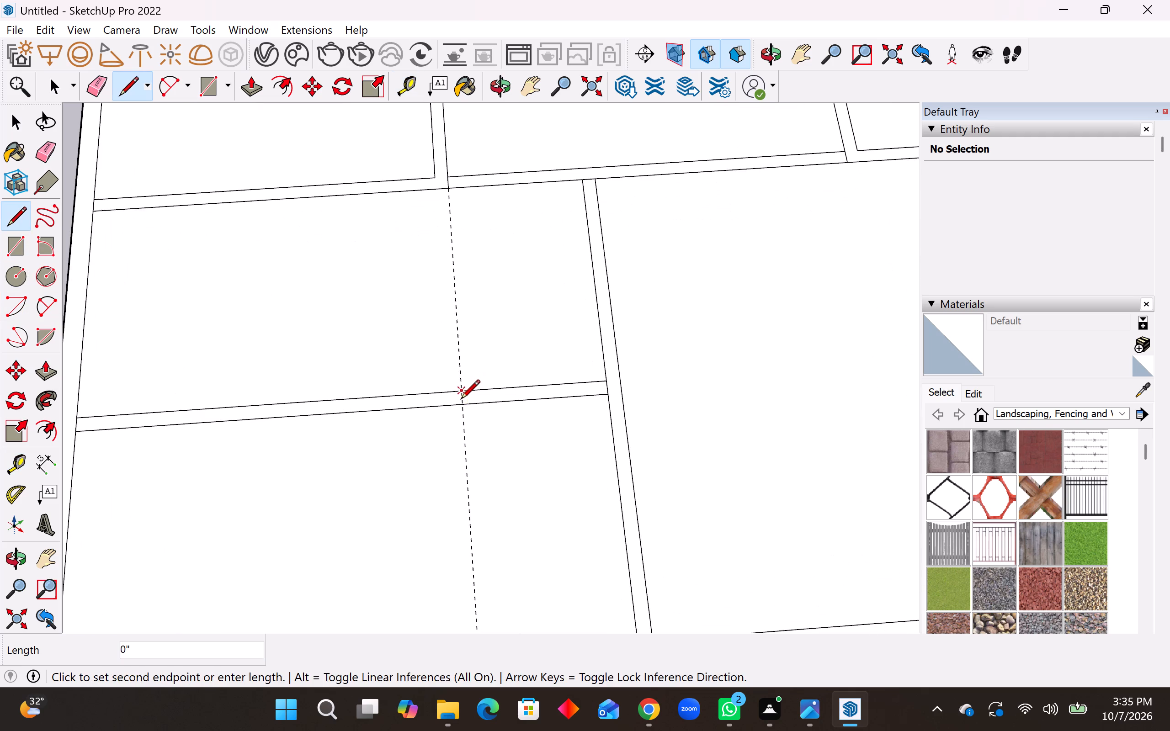
{"action": "left_click", "coordinate": [461, 408]}
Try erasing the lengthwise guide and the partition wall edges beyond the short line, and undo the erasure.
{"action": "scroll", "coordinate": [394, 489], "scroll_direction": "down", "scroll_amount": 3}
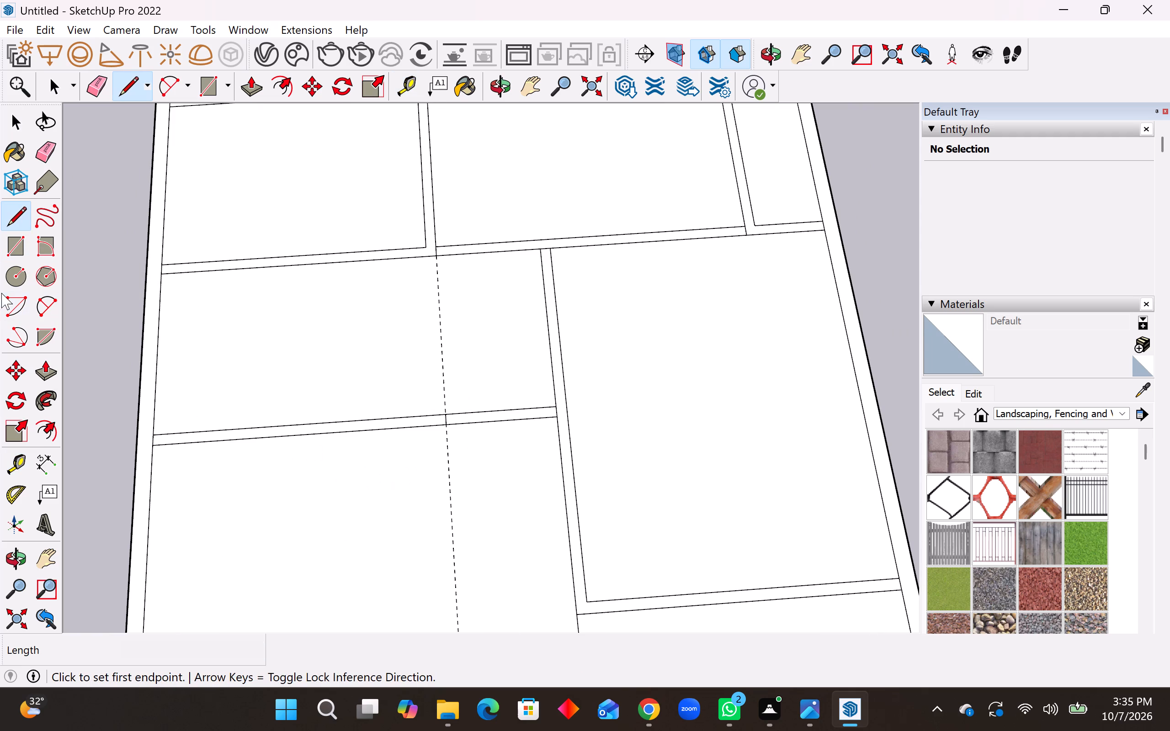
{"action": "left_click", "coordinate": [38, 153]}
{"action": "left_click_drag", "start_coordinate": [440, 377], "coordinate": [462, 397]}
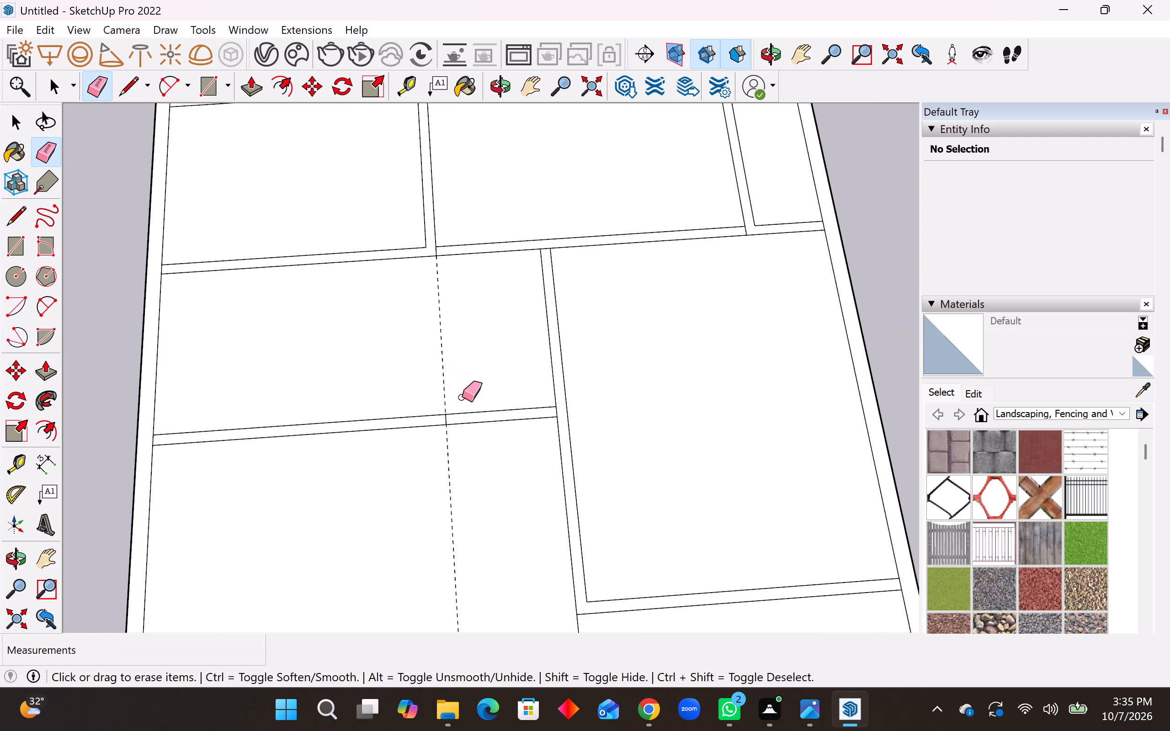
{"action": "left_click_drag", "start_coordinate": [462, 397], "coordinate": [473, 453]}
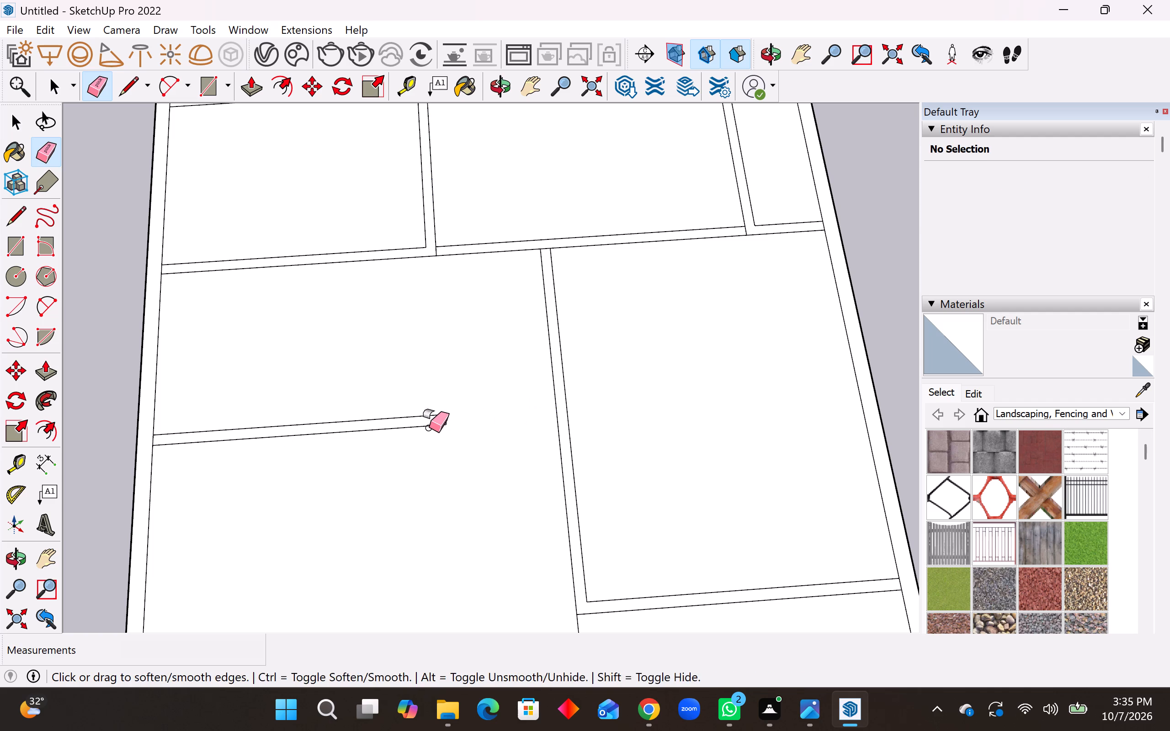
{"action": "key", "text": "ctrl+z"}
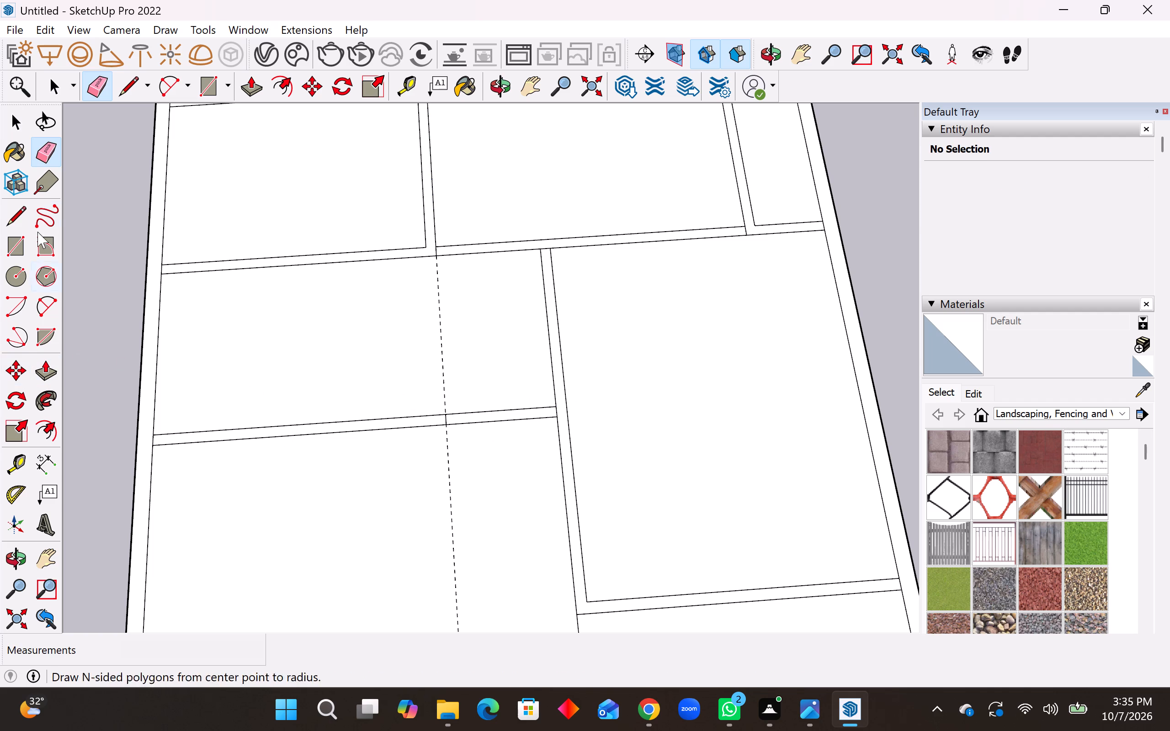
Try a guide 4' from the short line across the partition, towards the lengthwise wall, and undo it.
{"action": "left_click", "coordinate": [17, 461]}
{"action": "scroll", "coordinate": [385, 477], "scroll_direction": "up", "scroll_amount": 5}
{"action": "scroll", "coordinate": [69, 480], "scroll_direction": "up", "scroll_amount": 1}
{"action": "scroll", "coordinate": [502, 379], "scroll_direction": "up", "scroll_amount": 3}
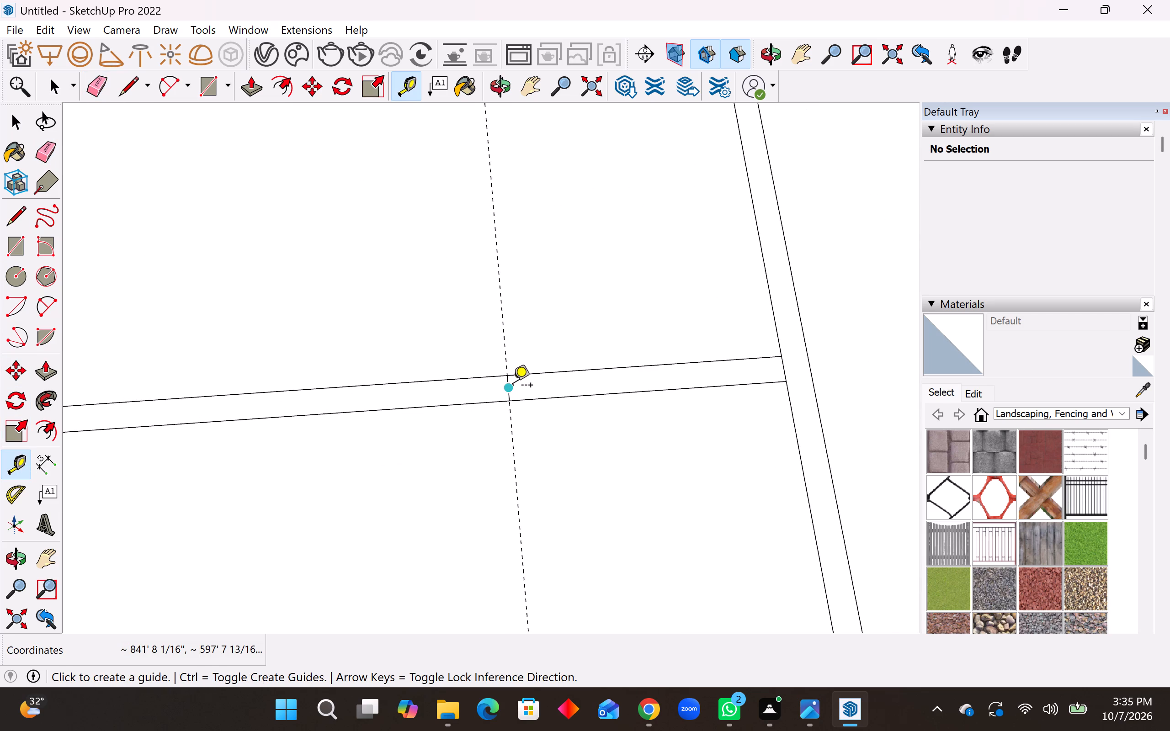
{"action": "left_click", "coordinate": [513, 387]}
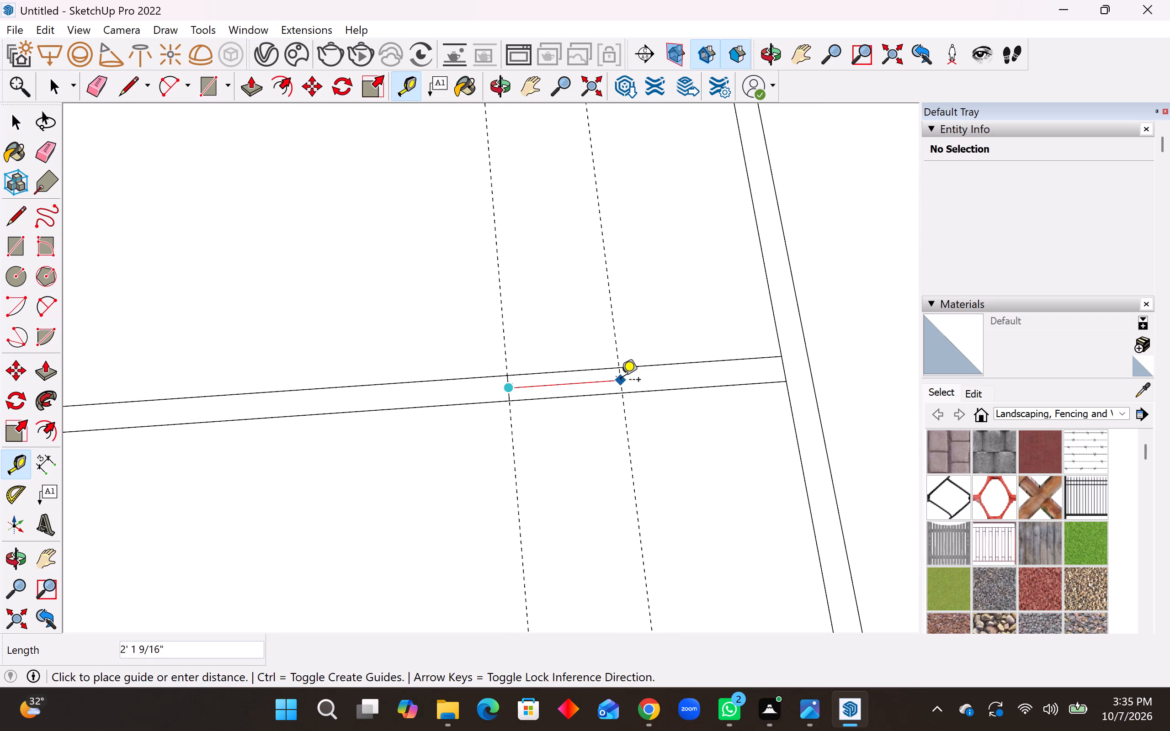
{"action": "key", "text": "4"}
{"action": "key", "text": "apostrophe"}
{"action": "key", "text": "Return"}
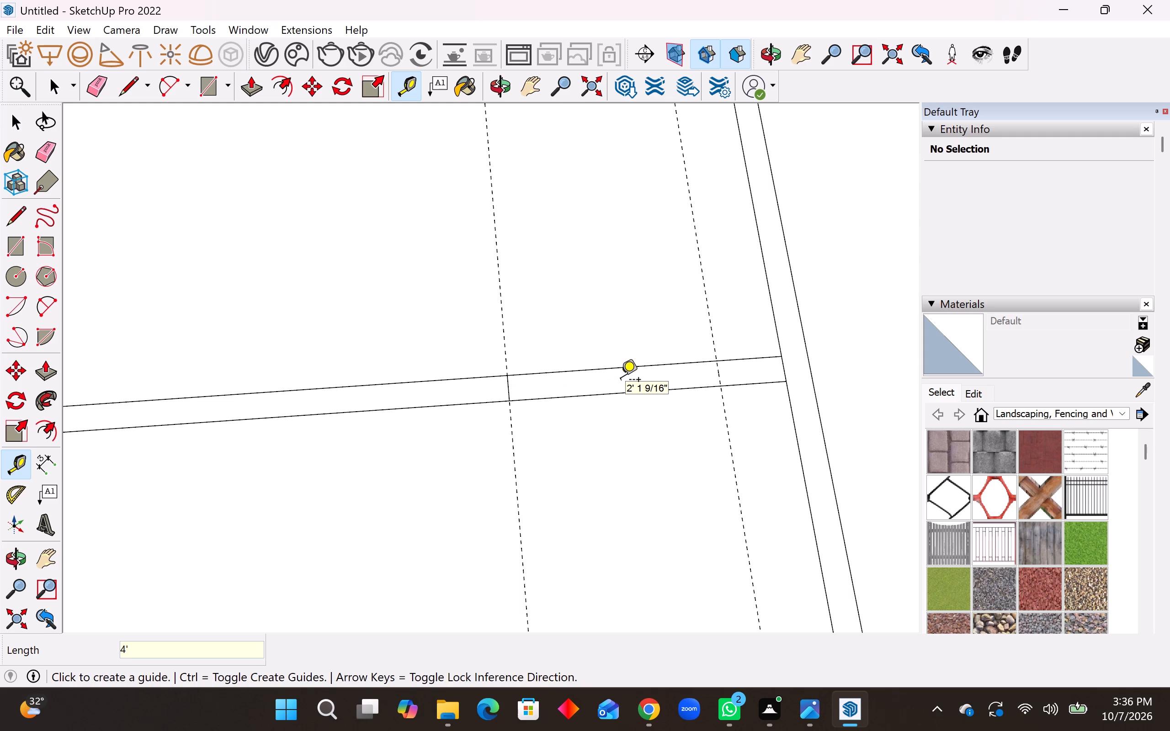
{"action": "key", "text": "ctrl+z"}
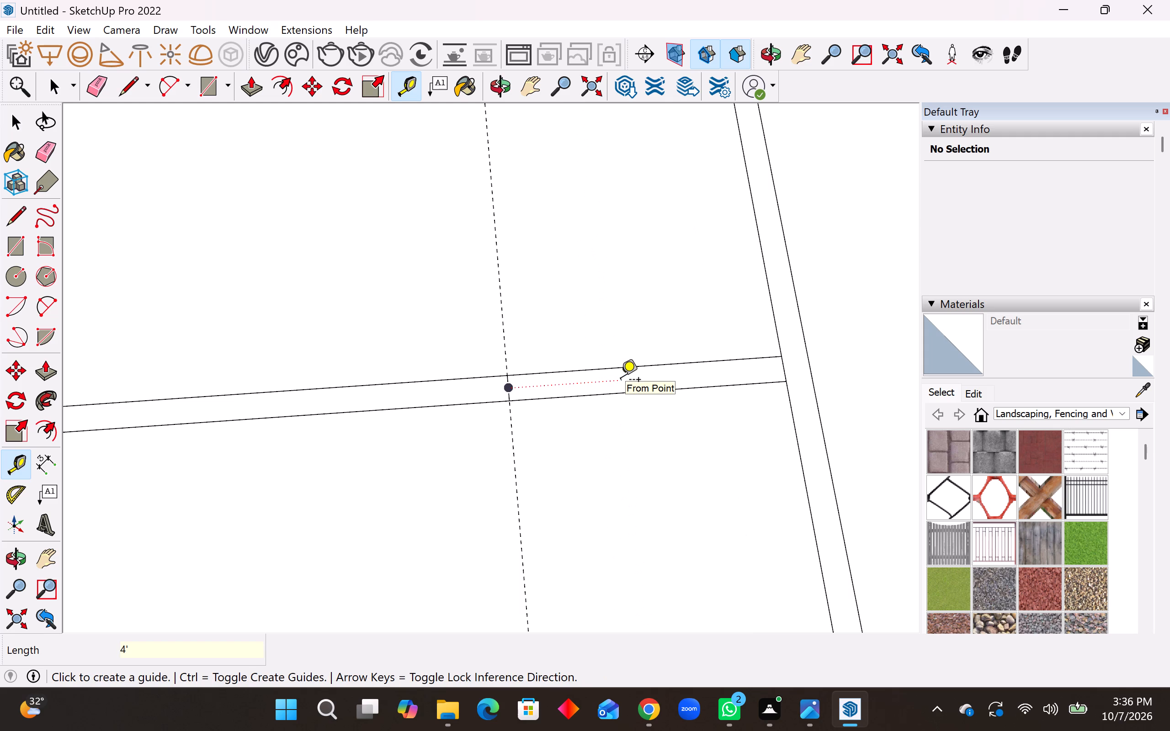
Place a guide 5' from the short line across the partition, towards the lengthwise wall.
{"action": "left_click", "coordinate": [509, 389]}
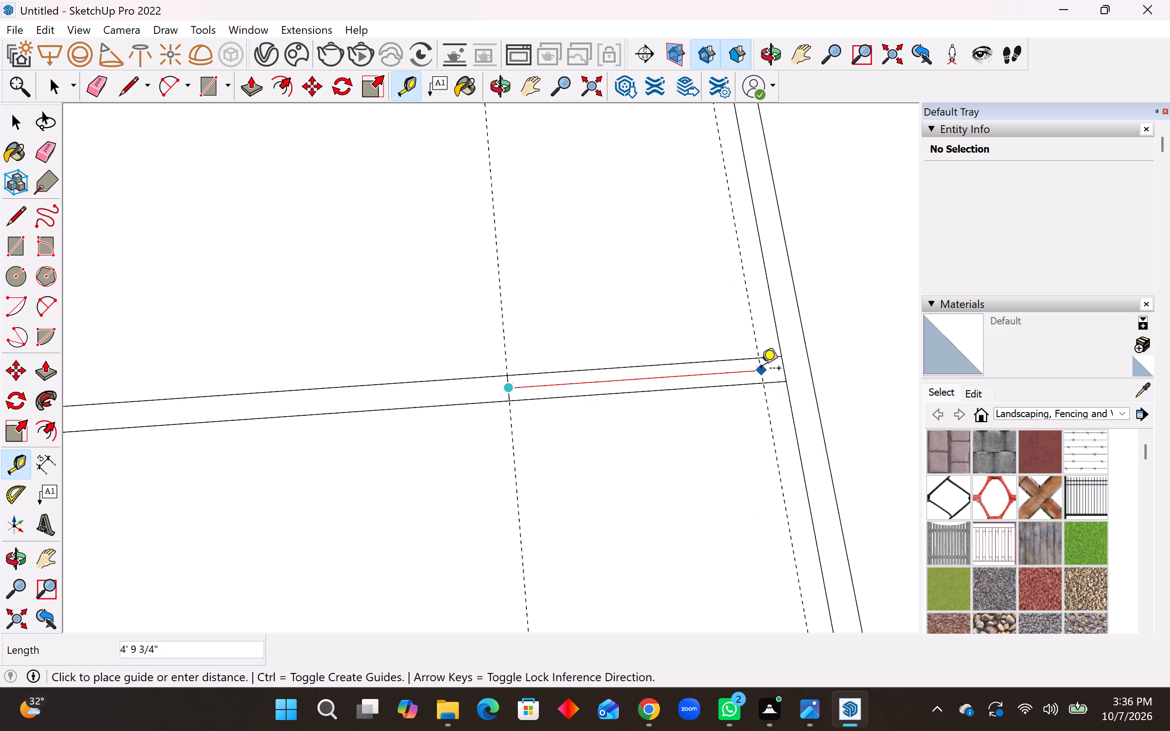
{"action": "type", "text": "5'"}
{"action": "key", "text": "Return"}
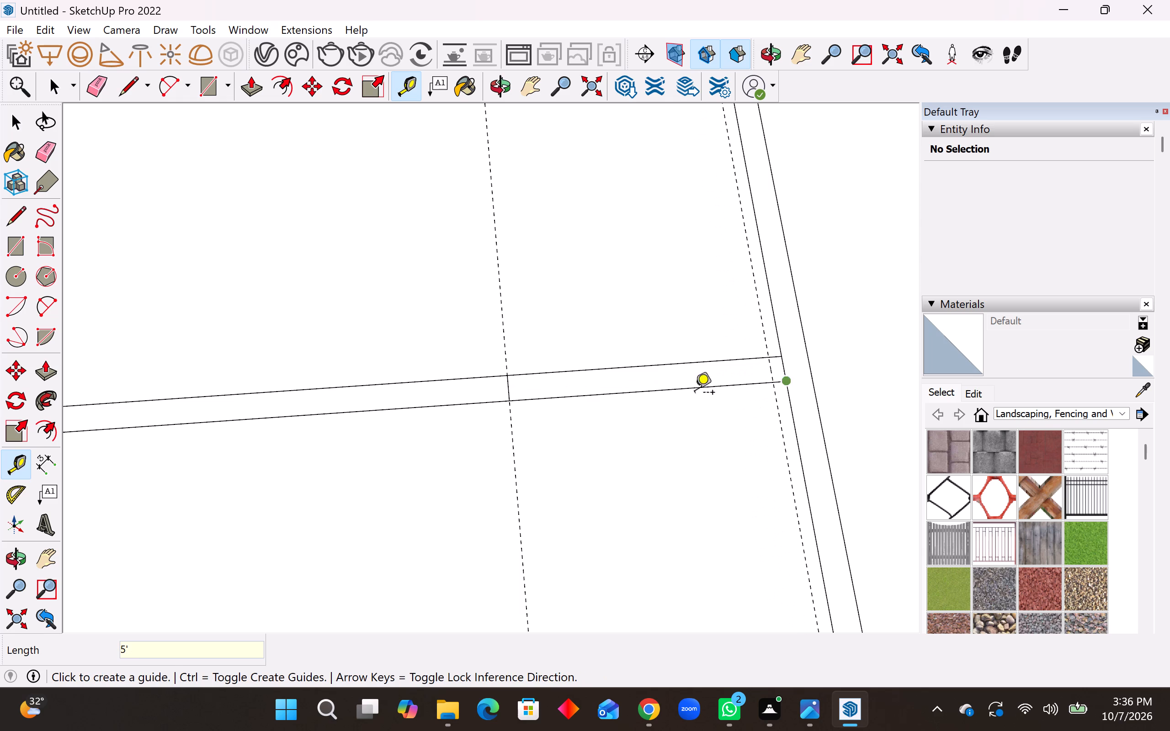
Draw a 6" by 3" rectangle at the partition's end, from the lengthwise wall to the 5' guide.
{"action": "left_click", "coordinate": [22, 237]}
{"action": "scroll", "coordinate": [702, 317], "scroll_direction": "up", "scroll_amount": 4}
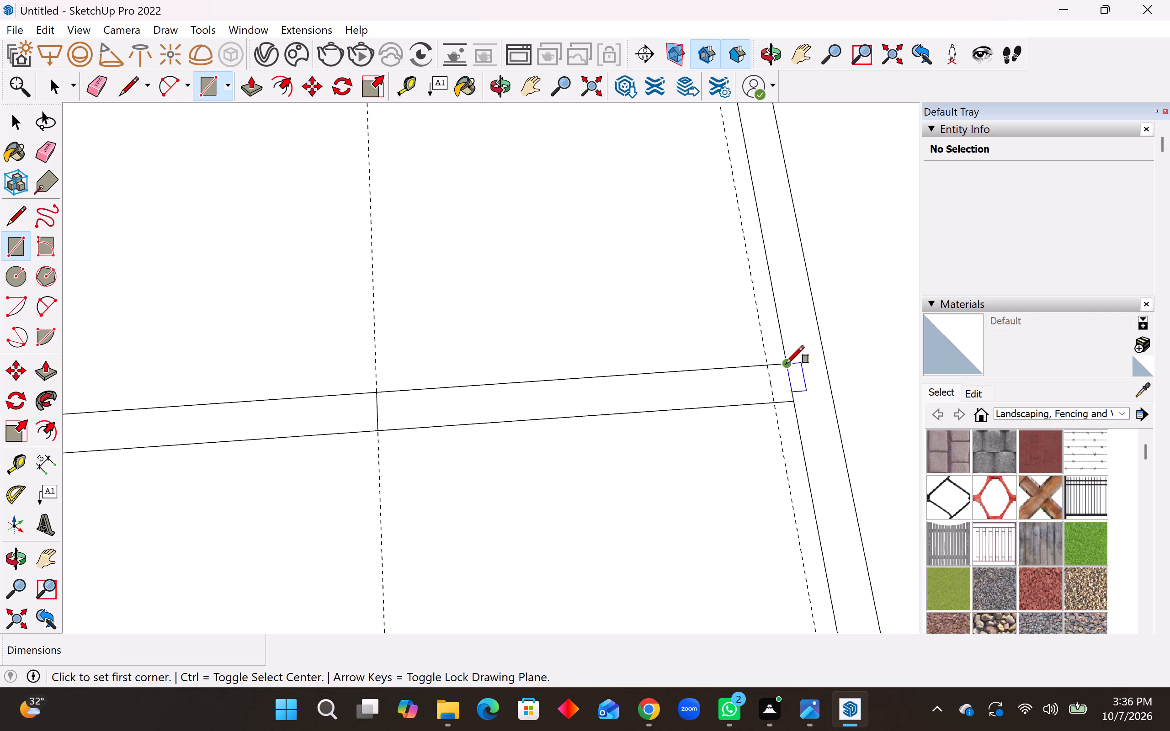
{"action": "left_click", "coordinate": [786, 364]}
{"action": "left_click", "coordinate": [774, 404]}
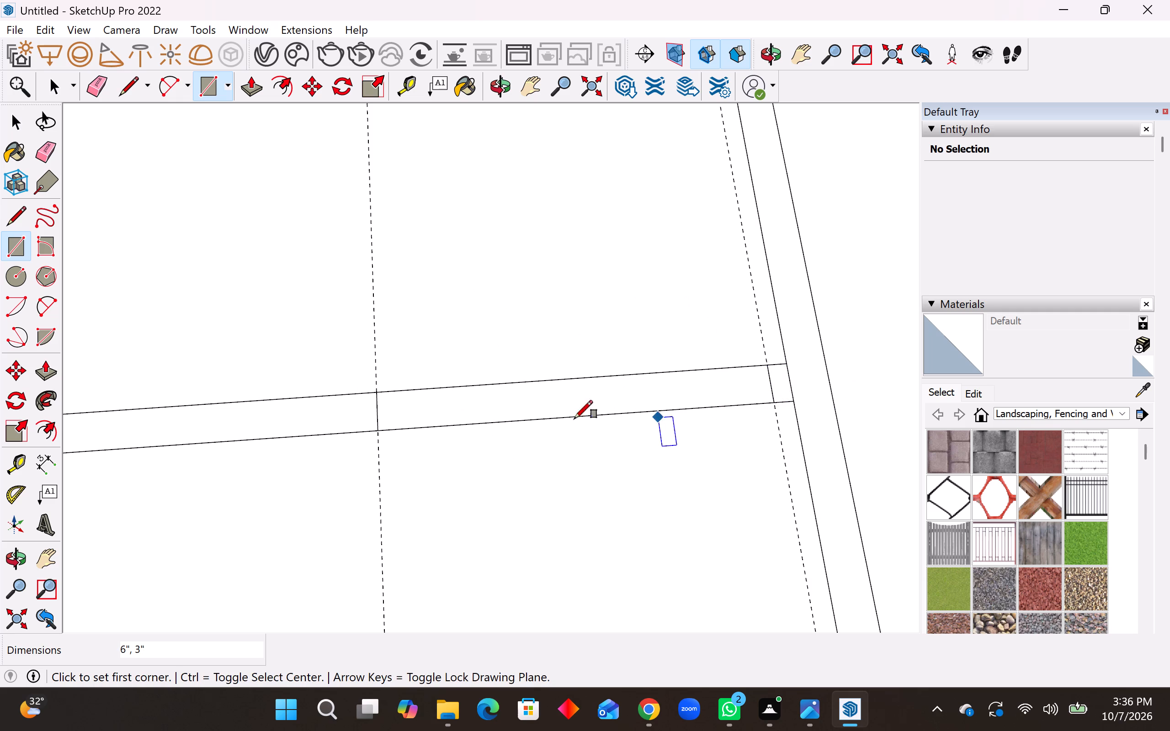
Erase both guides, the two partition edges across the 5' opening, and the edge between the 3" stub and the lengthwise wall.
{"action": "scroll", "coordinate": [537, 419], "scroll_direction": "down", "scroll_amount": 11}
{"action": "left_click", "coordinate": [36, 148]}
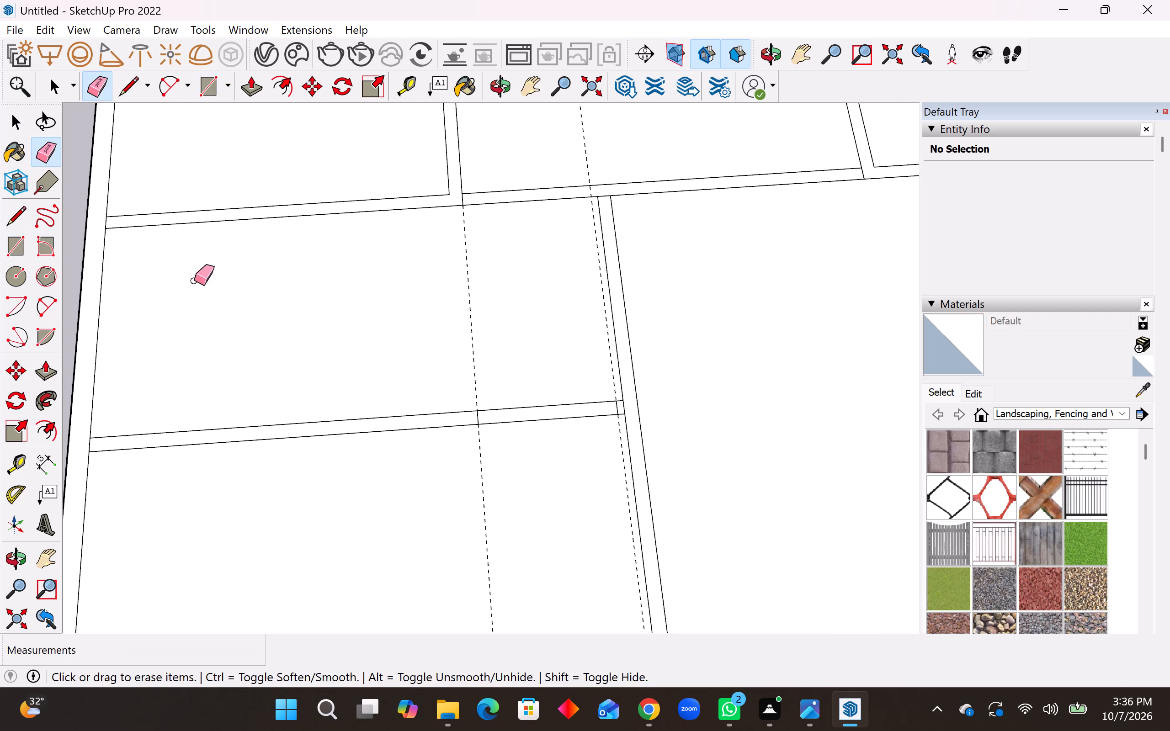
{"action": "left_click_drag", "start_coordinate": [484, 530], "coordinate": [631, 523]}
{"action": "left_click_drag", "start_coordinate": [506, 399], "coordinate": [509, 451]}
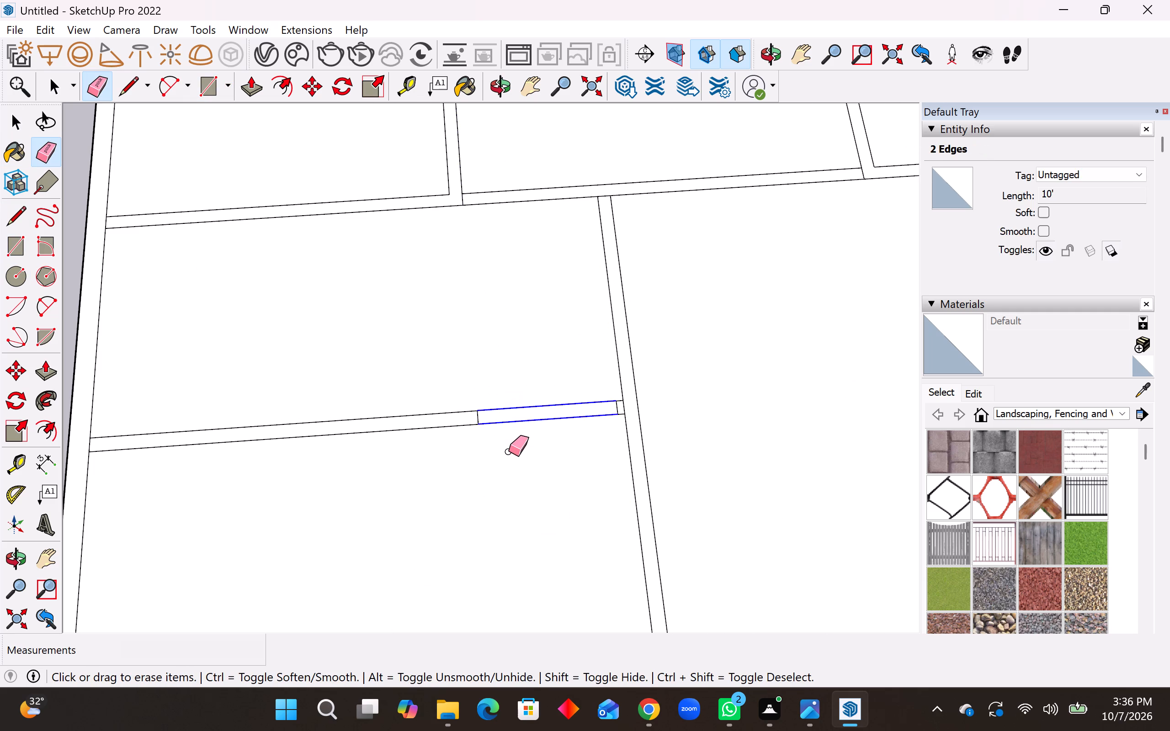
{"action": "left_click", "coordinate": [624, 408]}
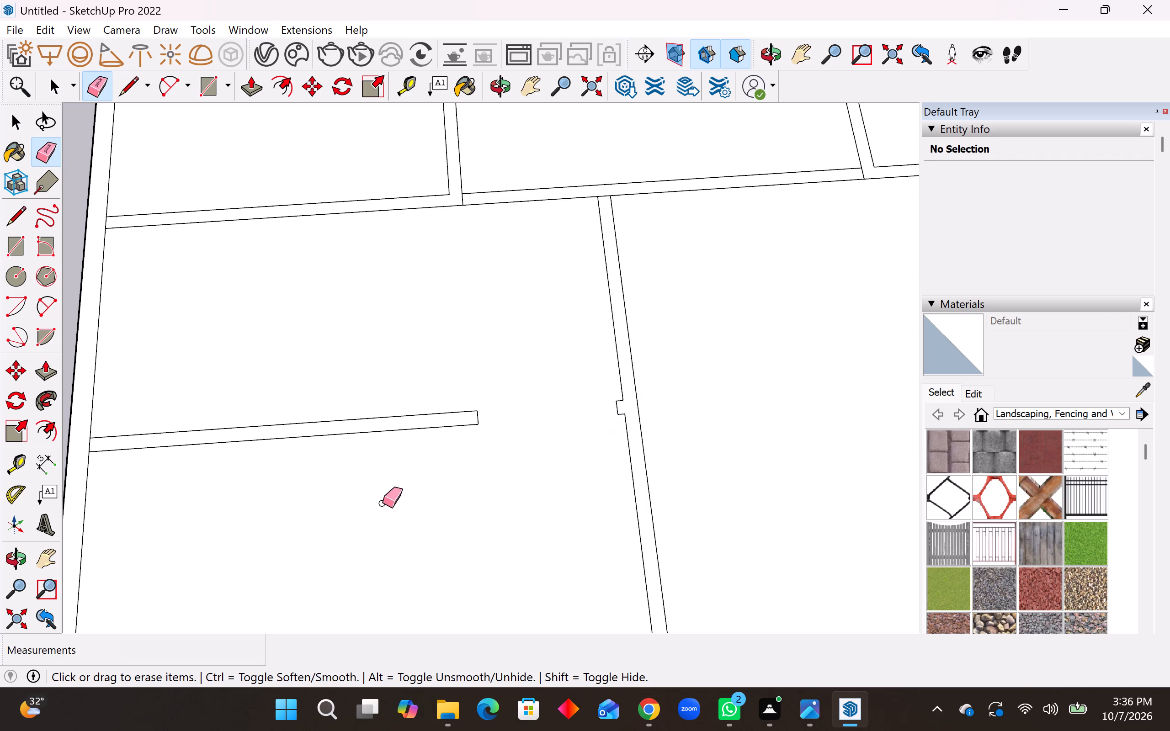
Examine the overall floor plan and the small rooms along the slab's far short end.
{"action": "scroll", "coordinate": [390, 492], "scroll_direction": "down", "scroll_amount": 4}
{"action": "scroll", "coordinate": [300, 486], "scroll_direction": "down", "scroll_amount": 11}
{"action": "scroll", "coordinate": [357, 165], "scroll_direction": "up", "scroll_amount": 3}
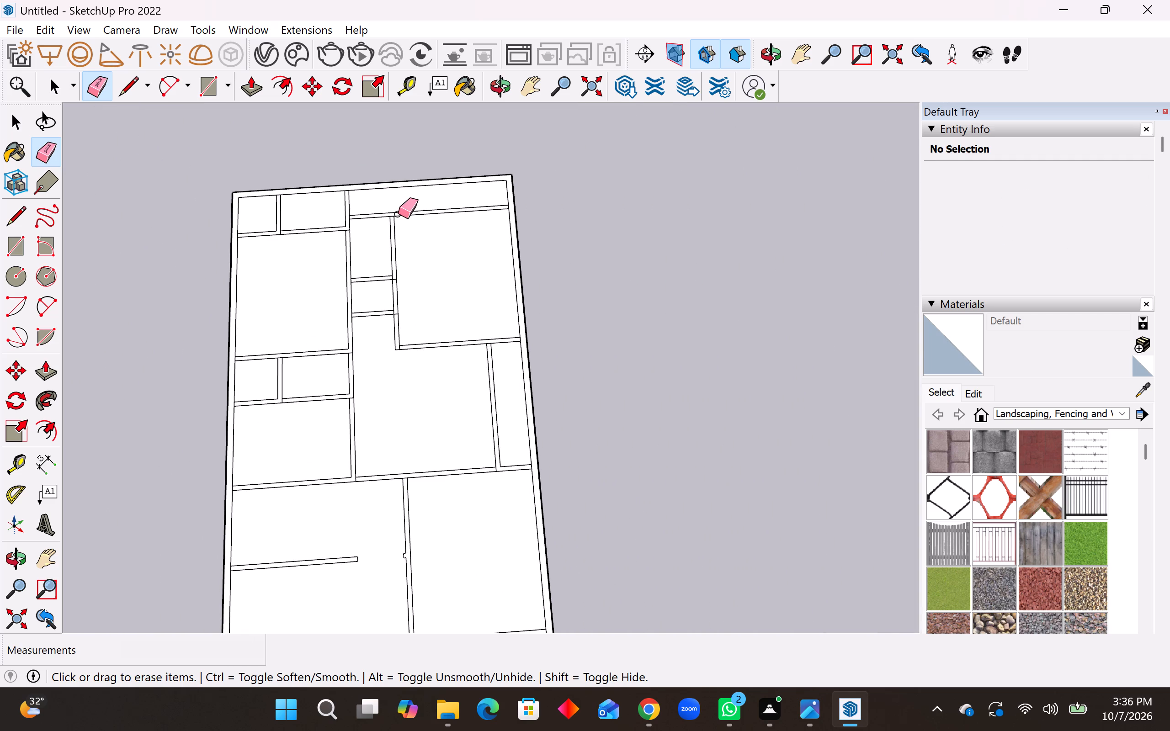
{"action": "scroll", "coordinate": [444, 428], "scroll_direction": "down", "scroll_amount": 5}
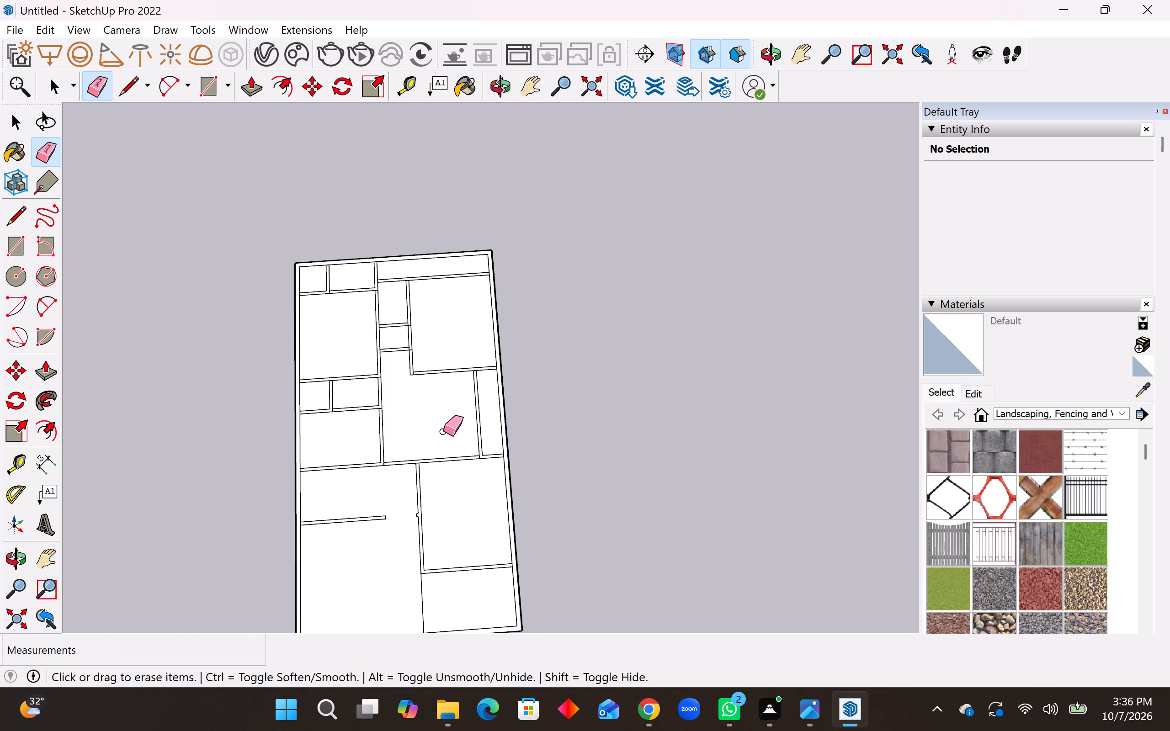
{"action": "scroll", "coordinate": [443, 431], "scroll_direction": "down", "scroll_amount": 2}
{"action": "scroll", "coordinate": [357, 333], "scroll_direction": "up", "scroll_amount": 12}
{"action": "scroll", "coordinate": [357, 293], "scroll_direction": "up", "scroll_amount": 4}
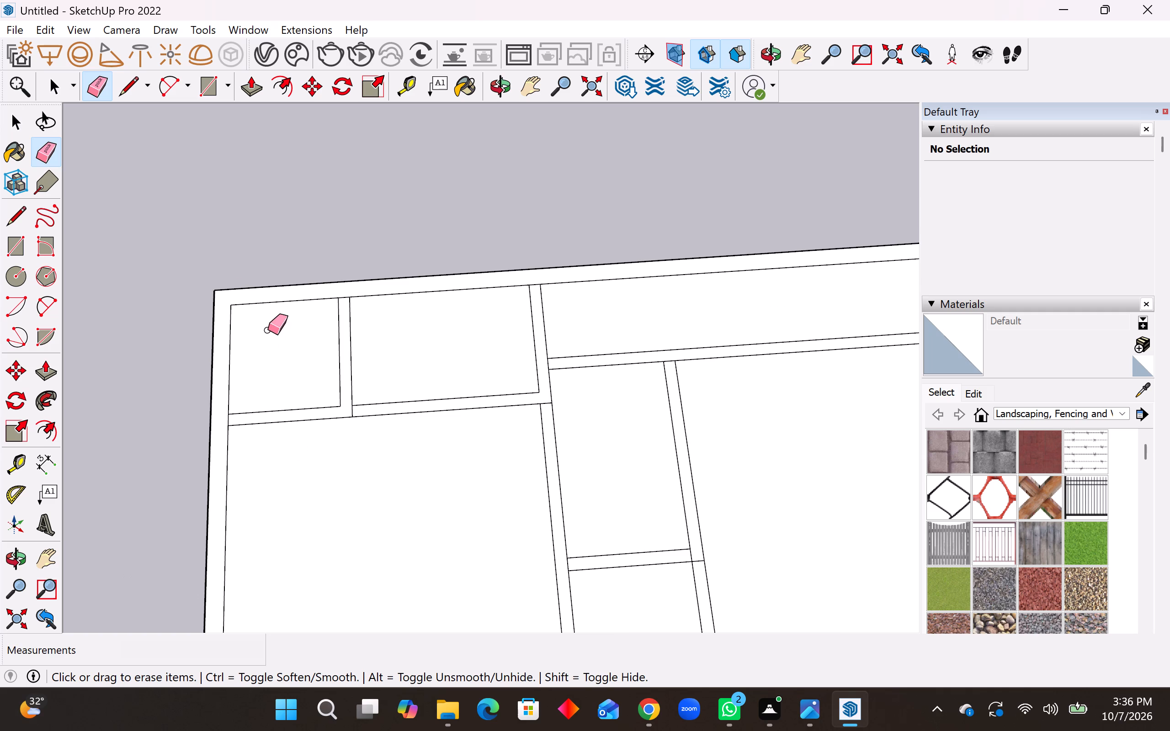
{"action": "scroll", "coordinate": [265, 338], "scroll_direction": "down", "scroll_amount": 9}
{"action": "scroll", "coordinate": [401, 397], "scroll_direction": "up", "scroll_amount": 5}
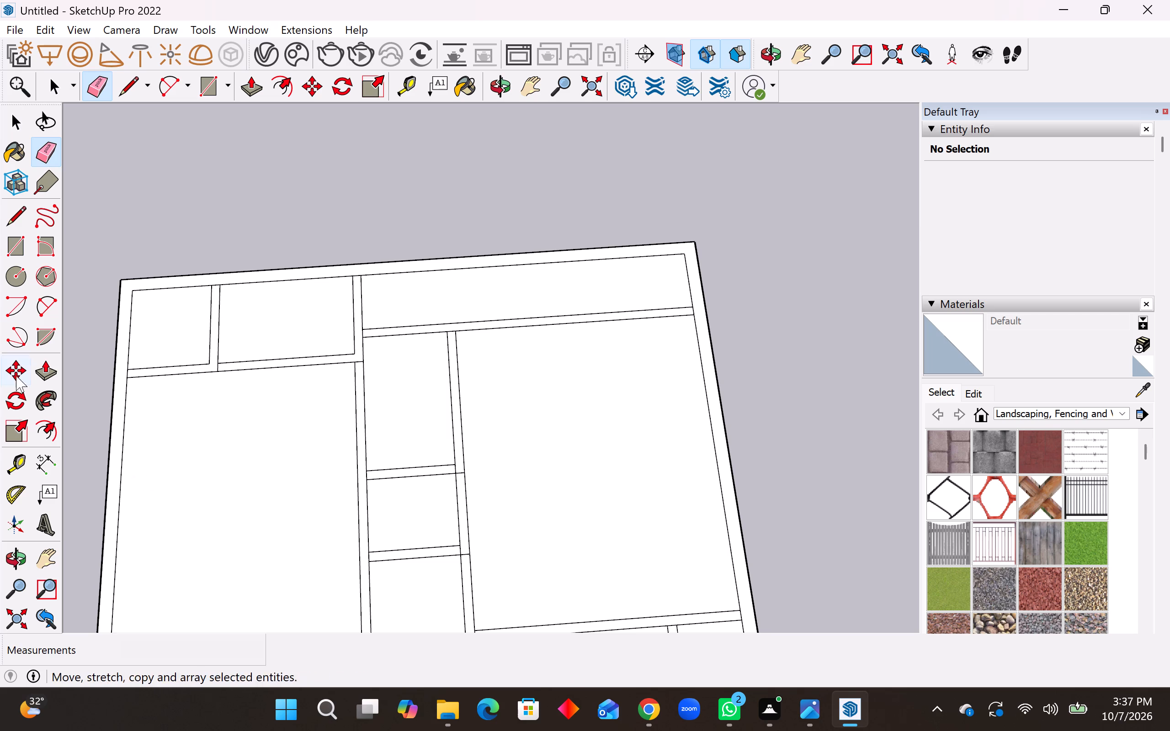
Place a crosswise guide 6" inside the 40 ft² room from its wall, and a second guide 2'6" beyond it.
{"action": "left_click", "coordinate": [15, 459]}
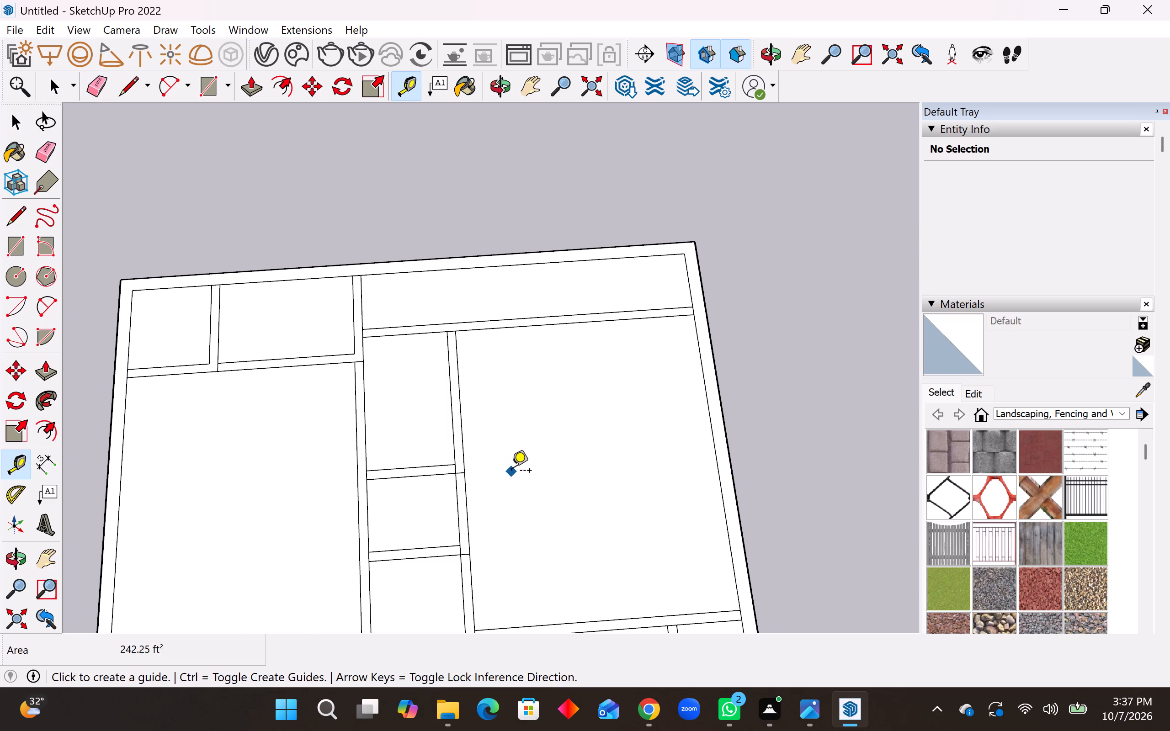
{"action": "scroll", "coordinate": [576, 485], "scroll_direction": "down", "scroll_amount": 2}
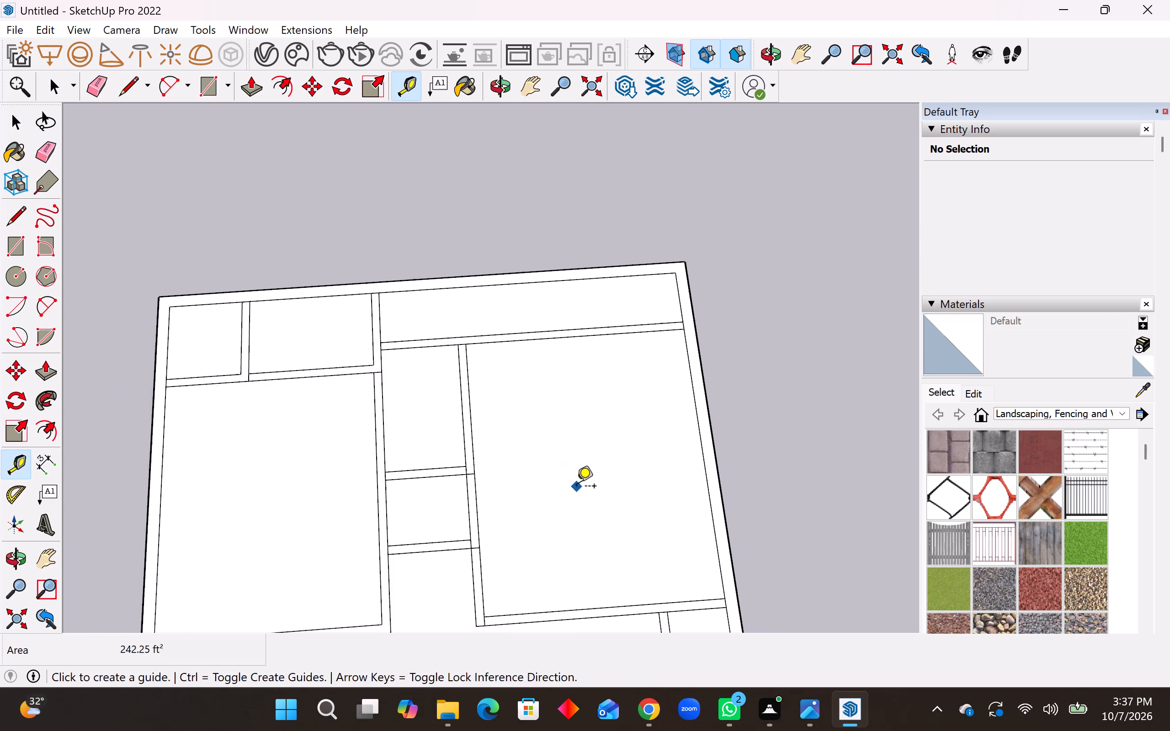
{"action": "scroll", "coordinate": [384, 367], "scroll_direction": "up", "scroll_amount": 8}
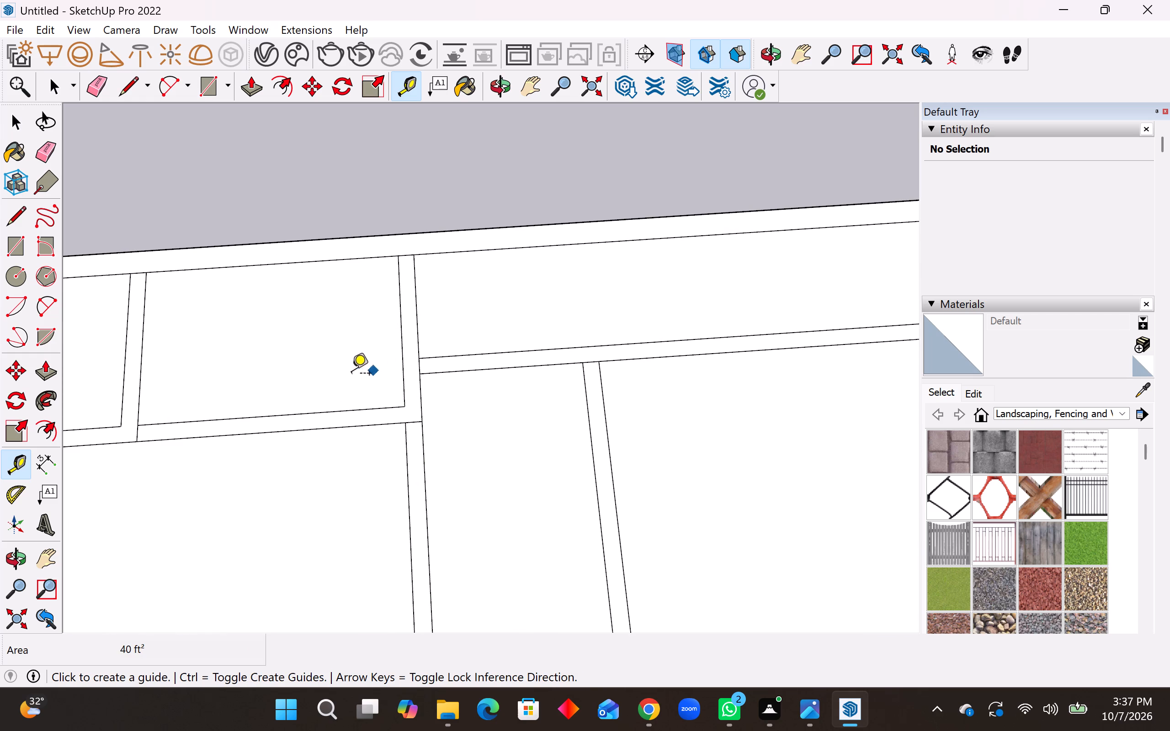
{"action": "scroll", "coordinate": [604, 360], "scroll_direction": "down", "scroll_amount": 3}
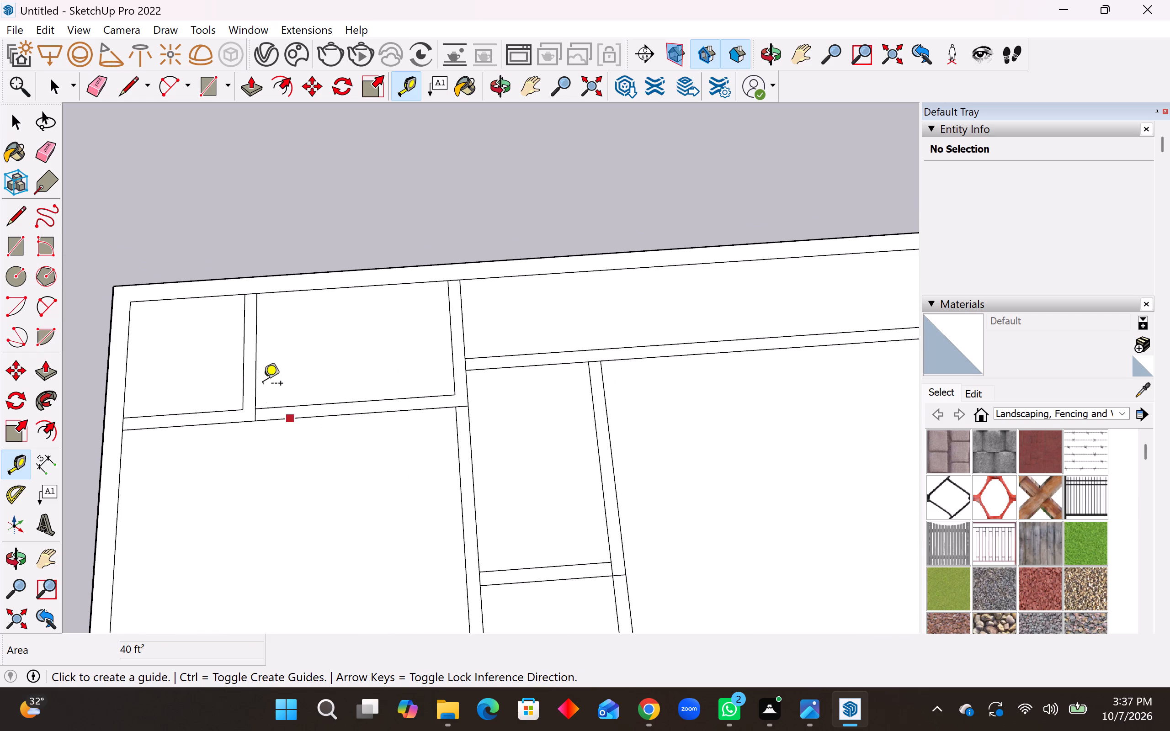
{"action": "scroll", "coordinate": [262, 373], "scroll_direction": "up", "scroll_amount": 1}
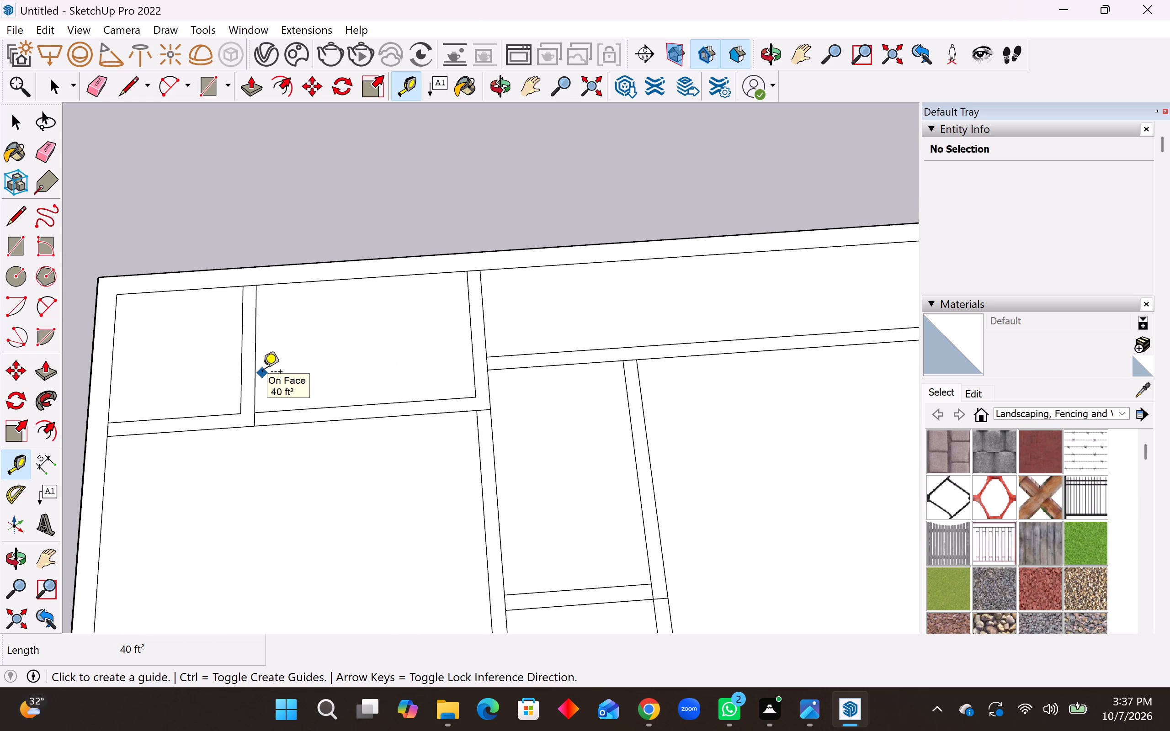
{"action": "scroll", "coordinate": [262, 373], "scroll_direction": "up", "scroll_amount": 1}
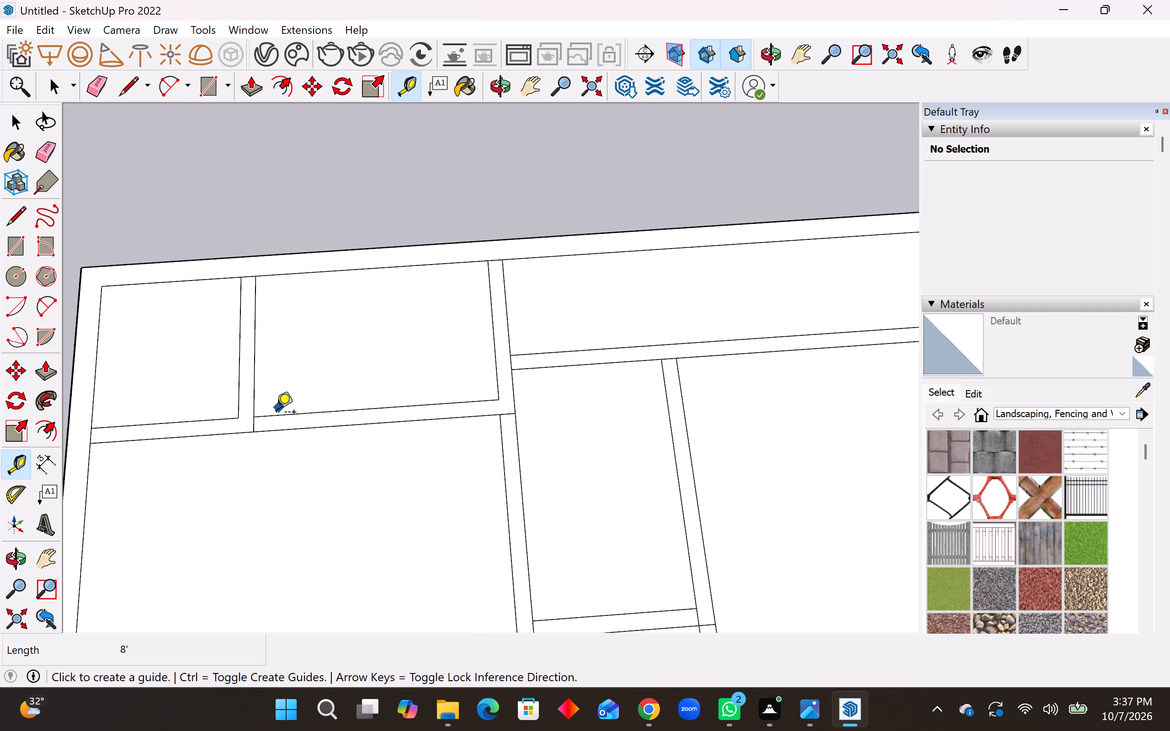
{"action": "left_click", "coordinate": [276, 414]}
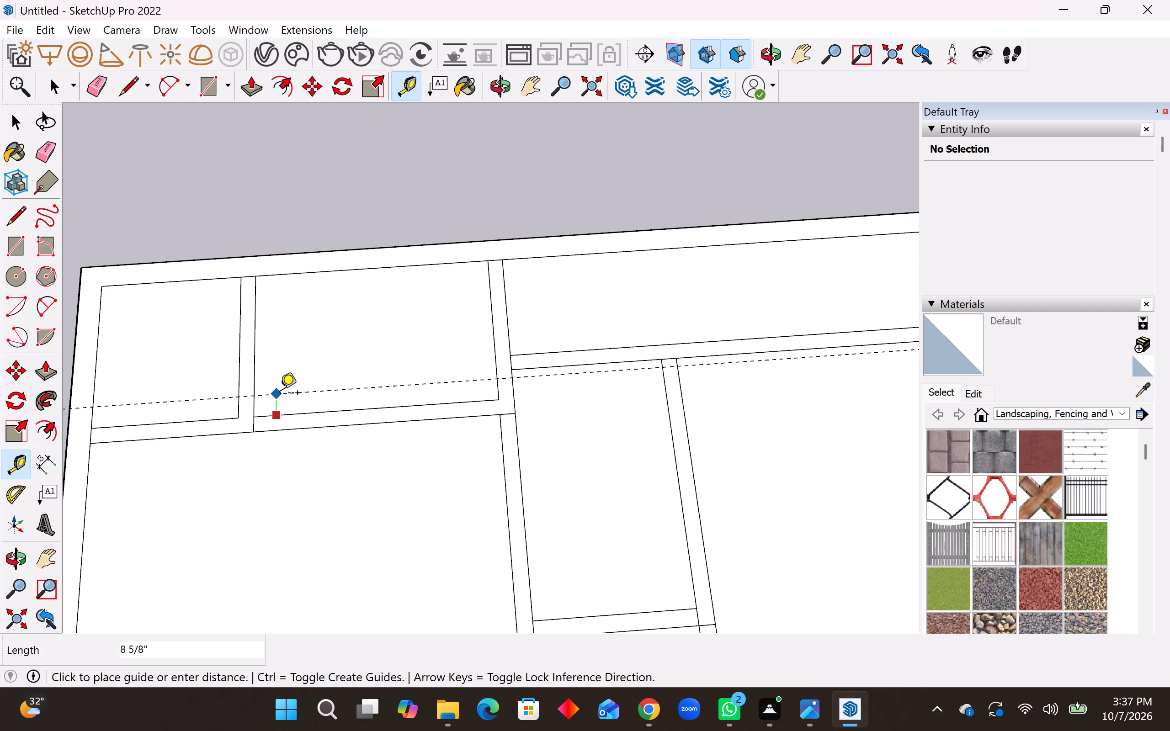
{"action": "type", "text": "6\""}
{"action": "key", "text": "Return"}
{"action": "left_click", "coordinate": [293, 398]}
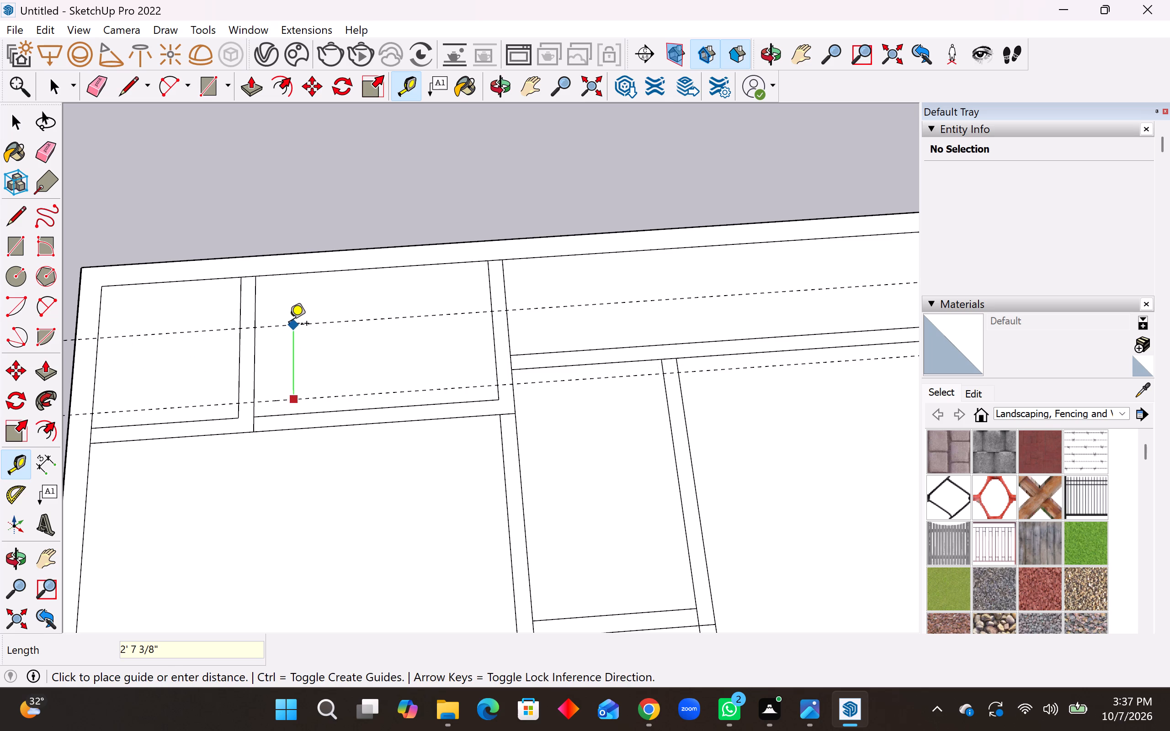
{"action": "type", "text": "2'"}
{"action": "type", "text": "6\""}
{"action": "key", "text": "Return"}
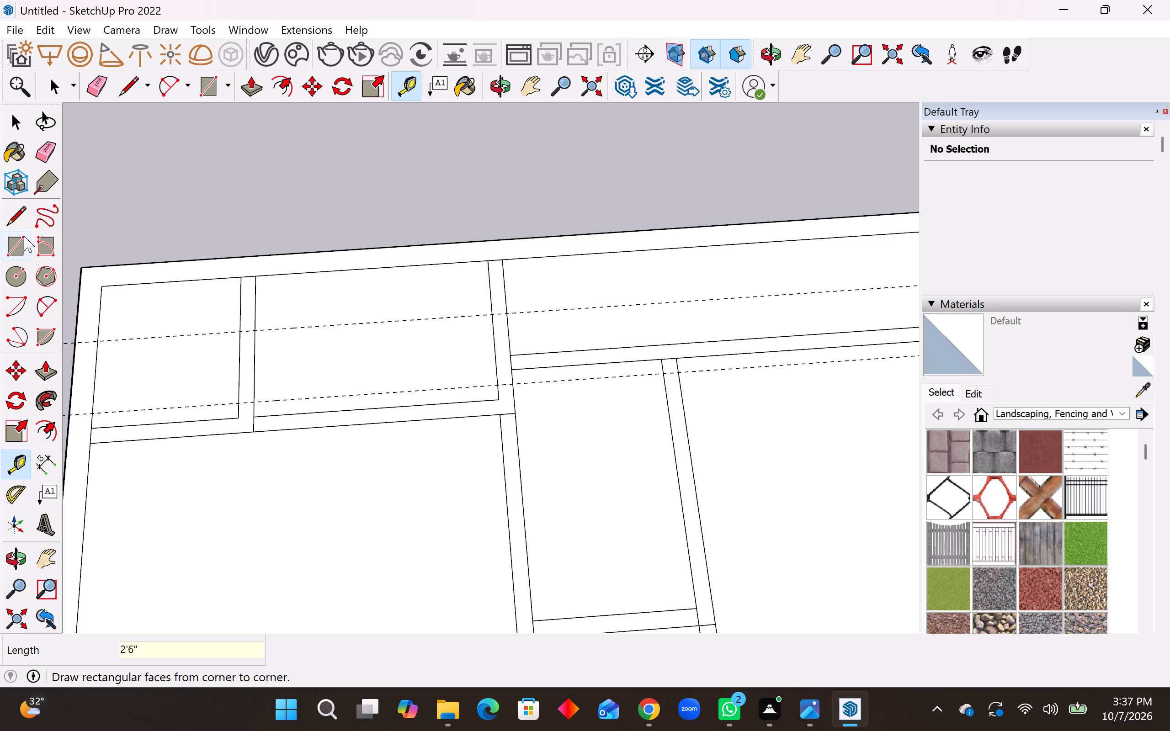
Draw a 2'6" by 6" rectangle between the two guides, across the partition separating the two small rooms at the slab's far end.
{"action": "left_click", "coordinate": [19, 240]}
{"action": "scroll", "coordinate": [228, 386], "scroll_direction": "up", "scroll_amount": 5}
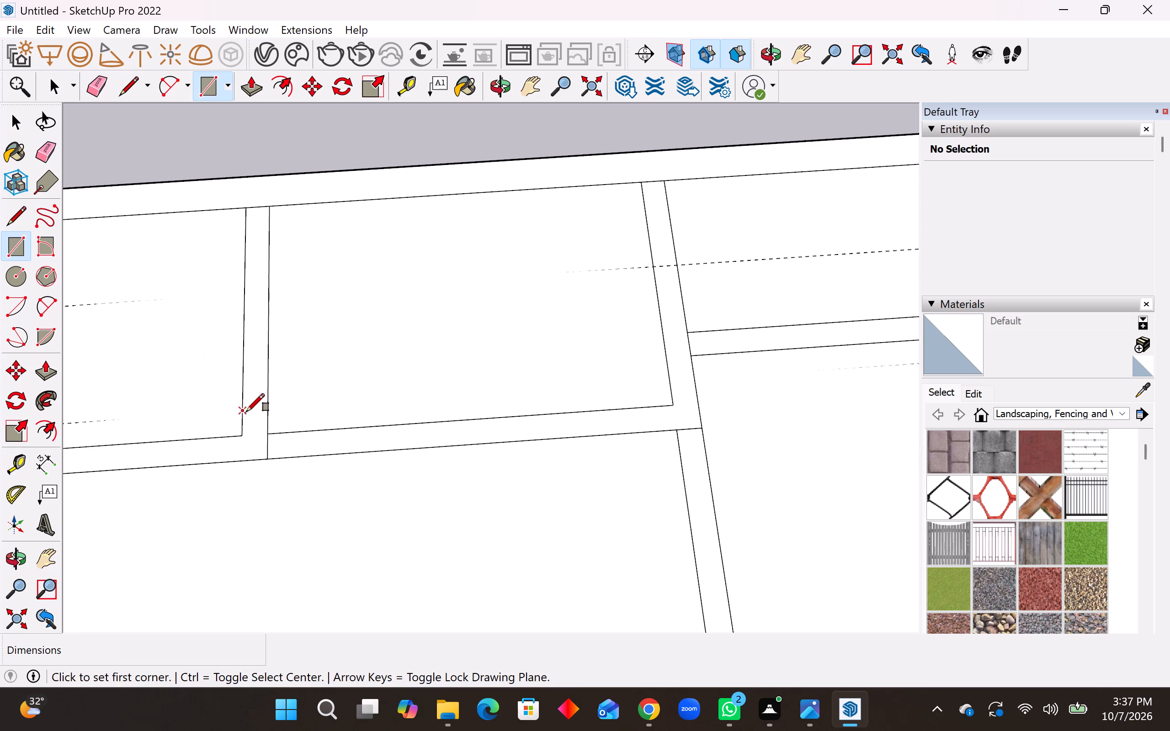
{"action": "middle_click_drag", "start_coordinate": [270, 406], "coordinate": [265, 350]}
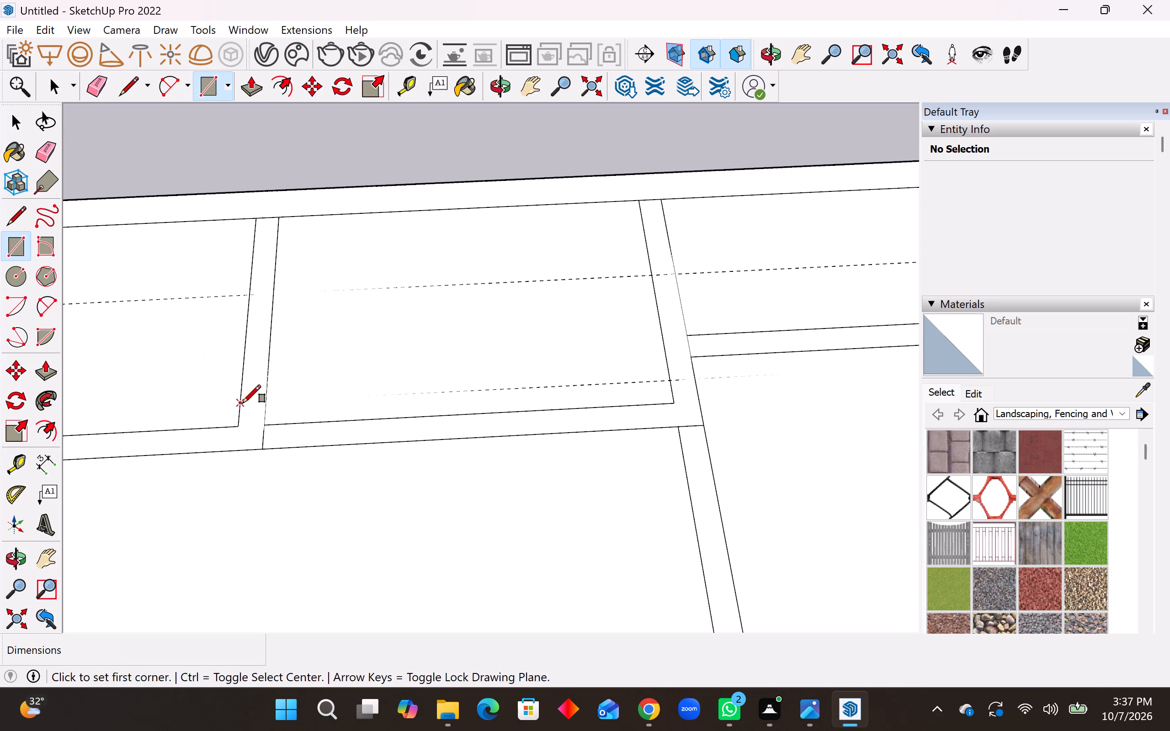
{"action": "left_click", "coordinate": [243, 403]}
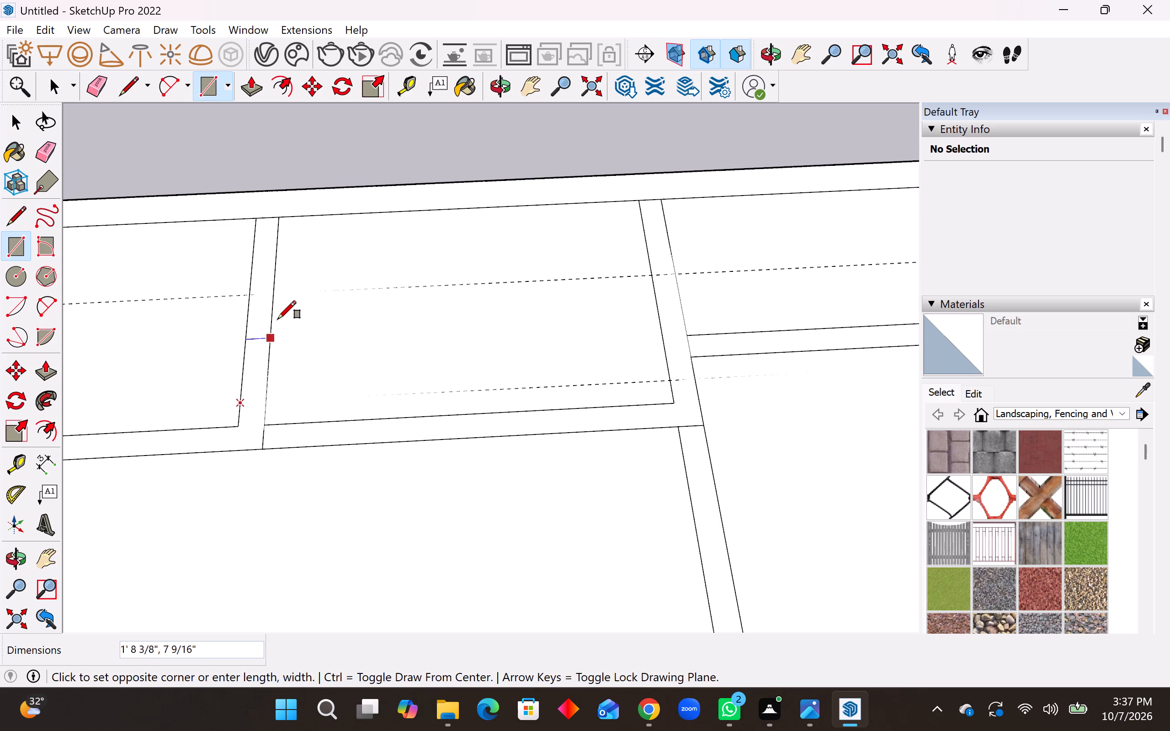
{"action": "left_click", "coordinate": [277, 289]}
Draw a 6" edge across the small corner room's crosswise partition, a short distance from the long outer wall.
{"action": "scroll", "coordinate": [388, 375], "scroll_direction": "down", "scroll_amount": 2}
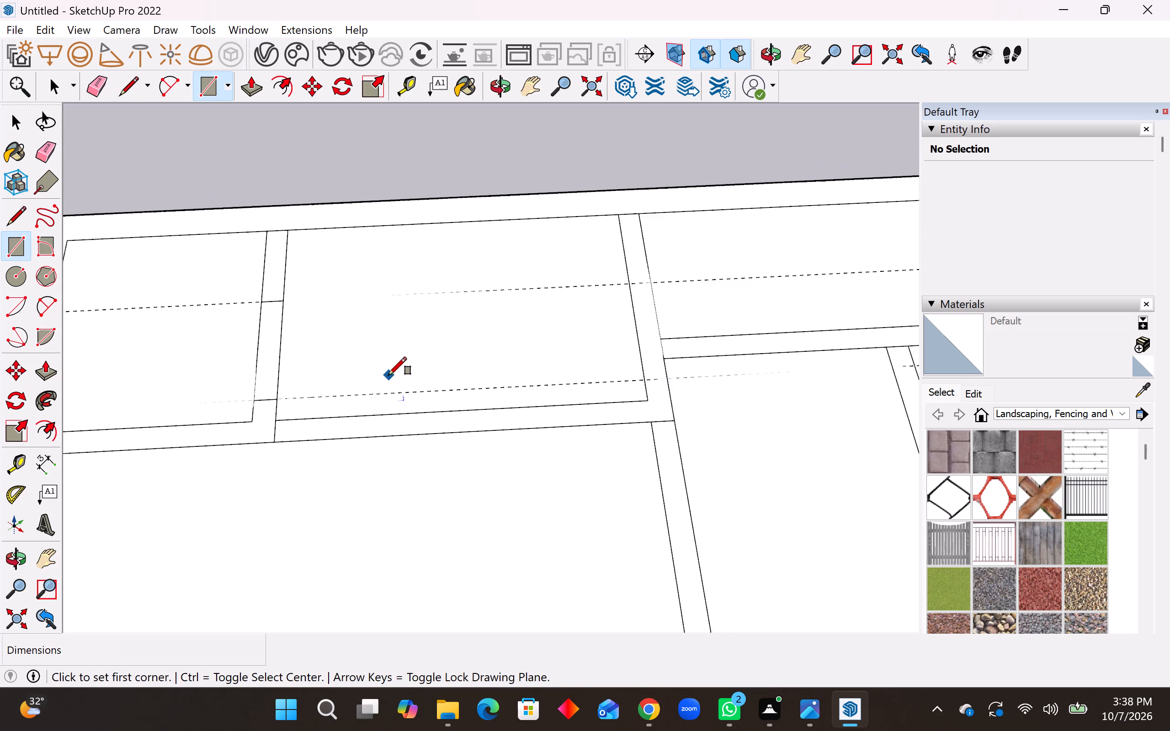
{"action": "scroll", "coordinate": [388, 375], "scroll_direction": "down", "scroll_amount": 5}
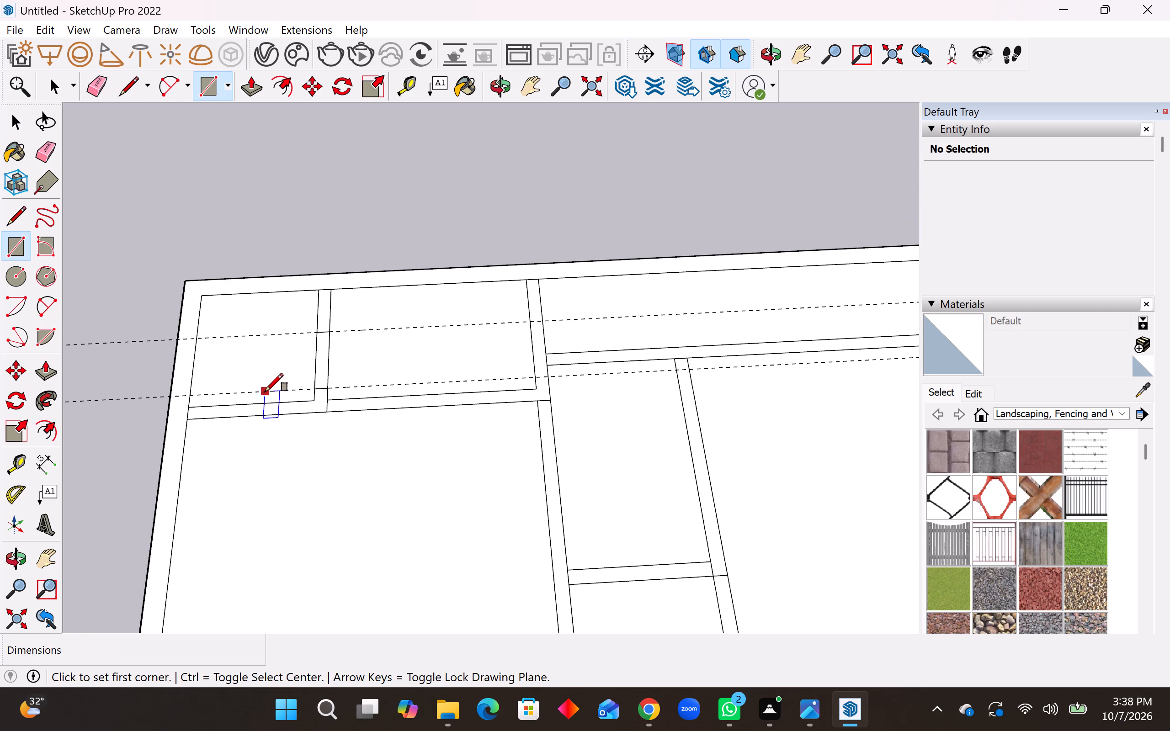
{"action": "left_click", "coordinate": [14, 212]}
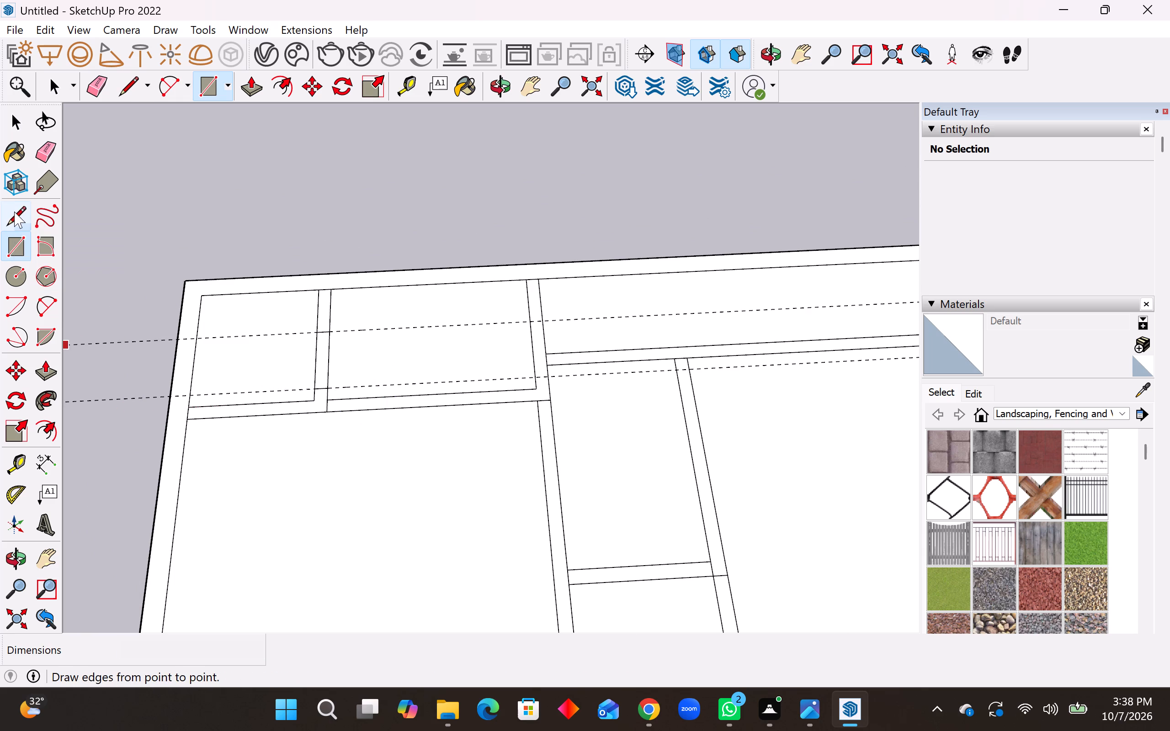
{"action": "scroll", "coordinate": [268, 494], "scroll_direction": "up", "scroll_amount": 5}
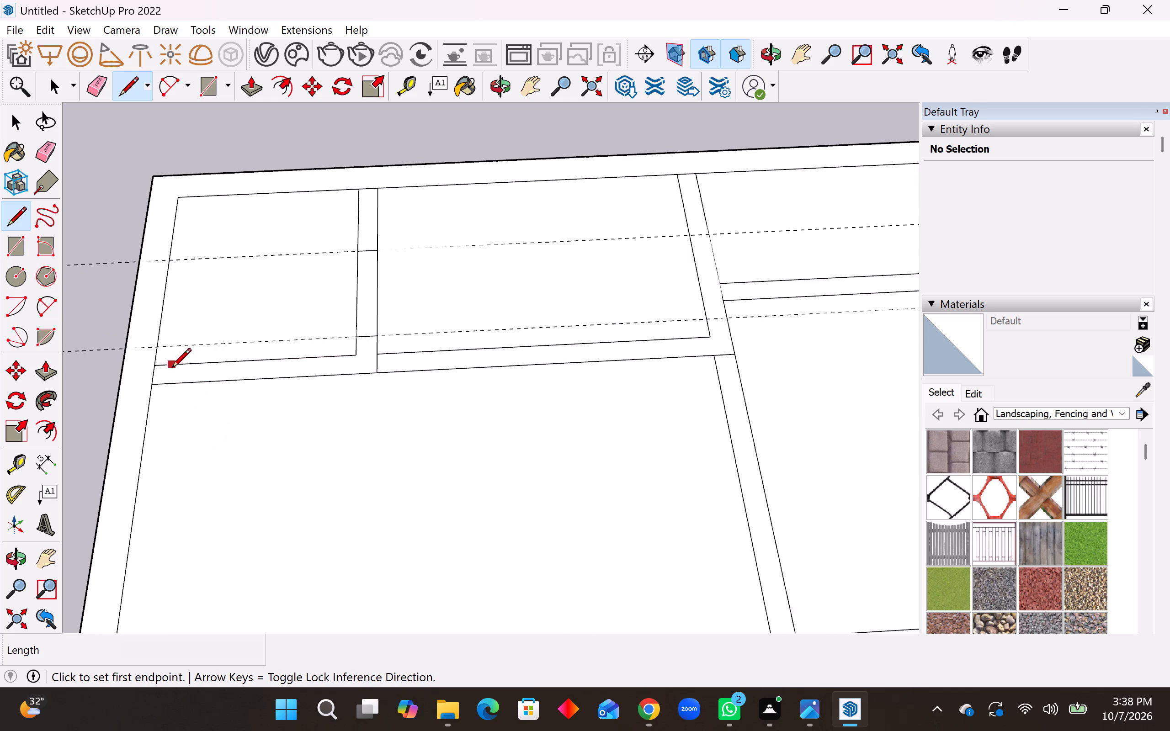
{"action": "left_click", "coordinate": [170, 369]}
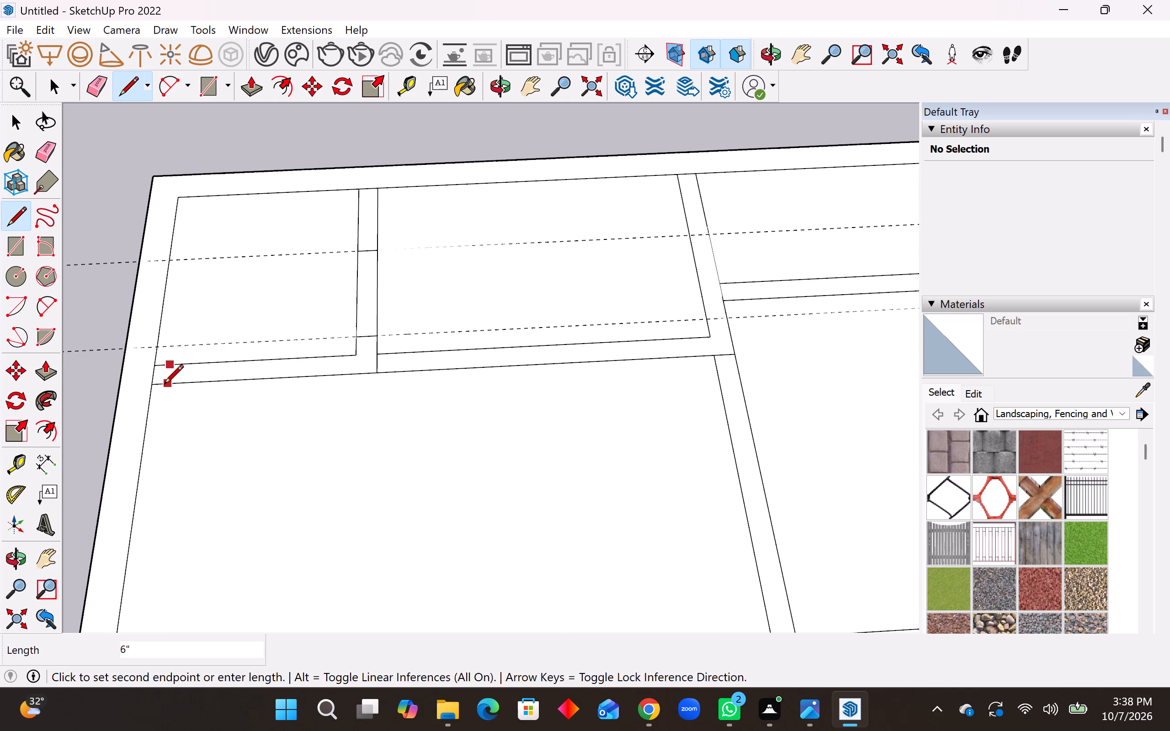
{"action": "left_click", "coordinate": [165, 387]}
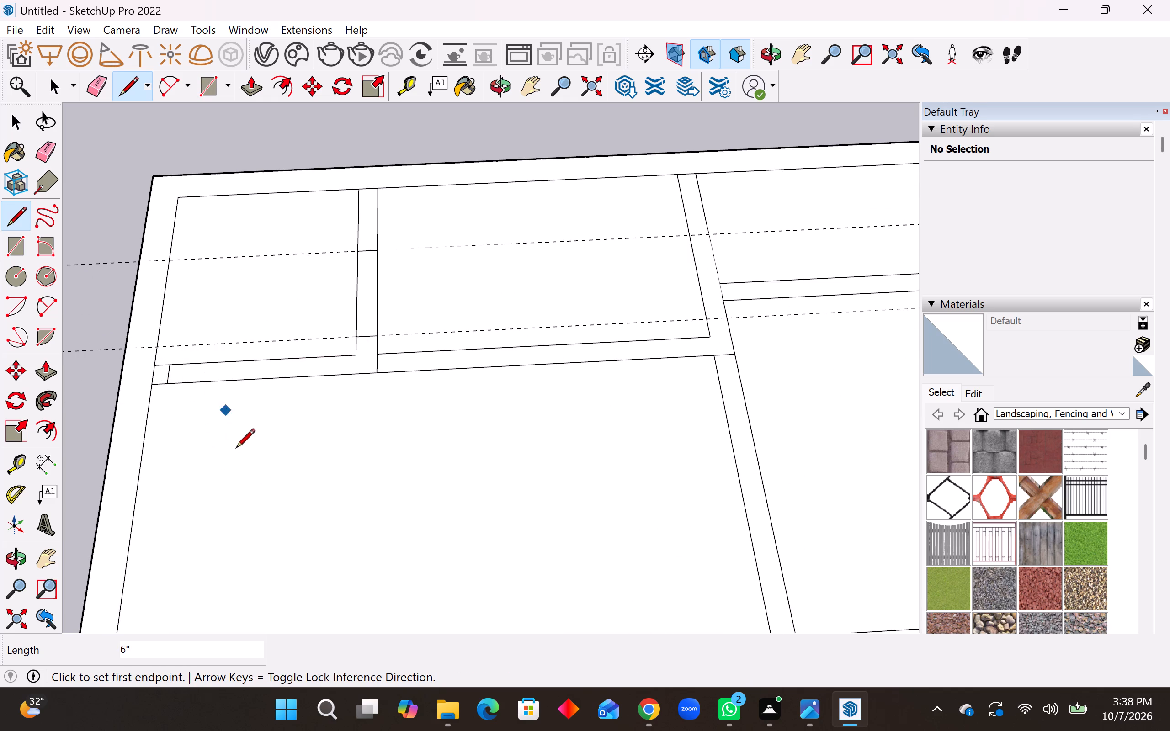
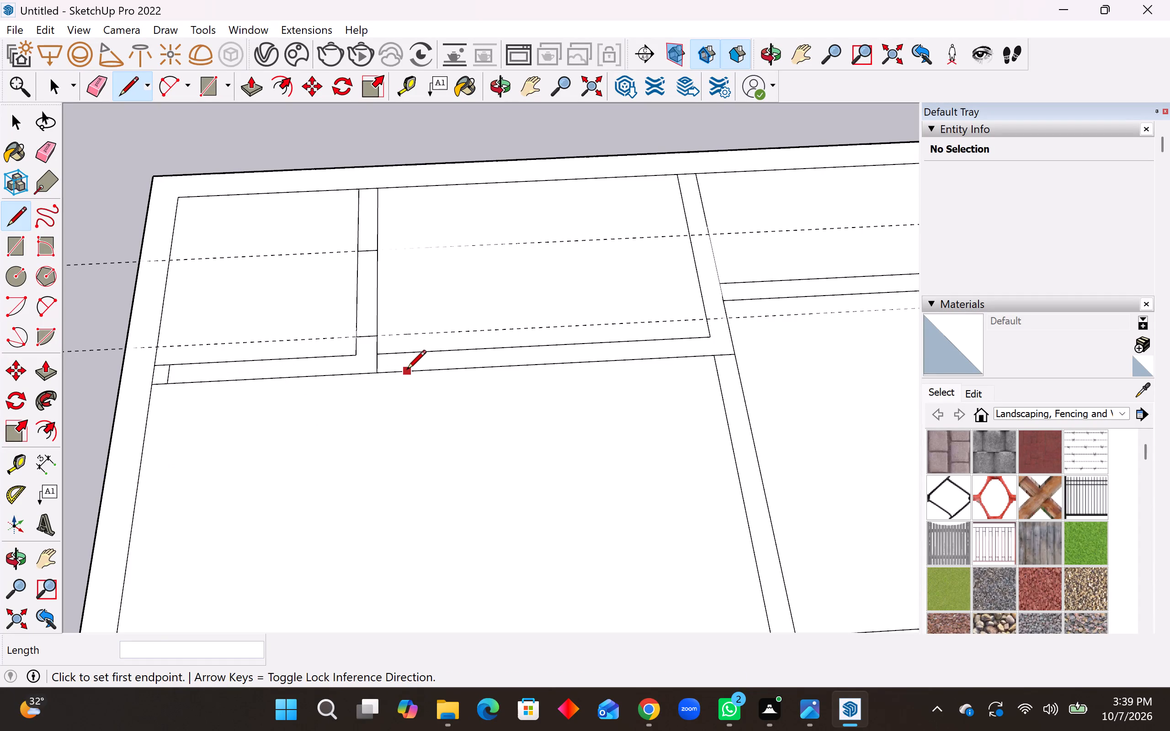
Draw a second 6" edge across the corner room's crosswise partition, a short distance before its junction with the dividing partition.
{"action": "left_click", "coordinate": [320, 361]}
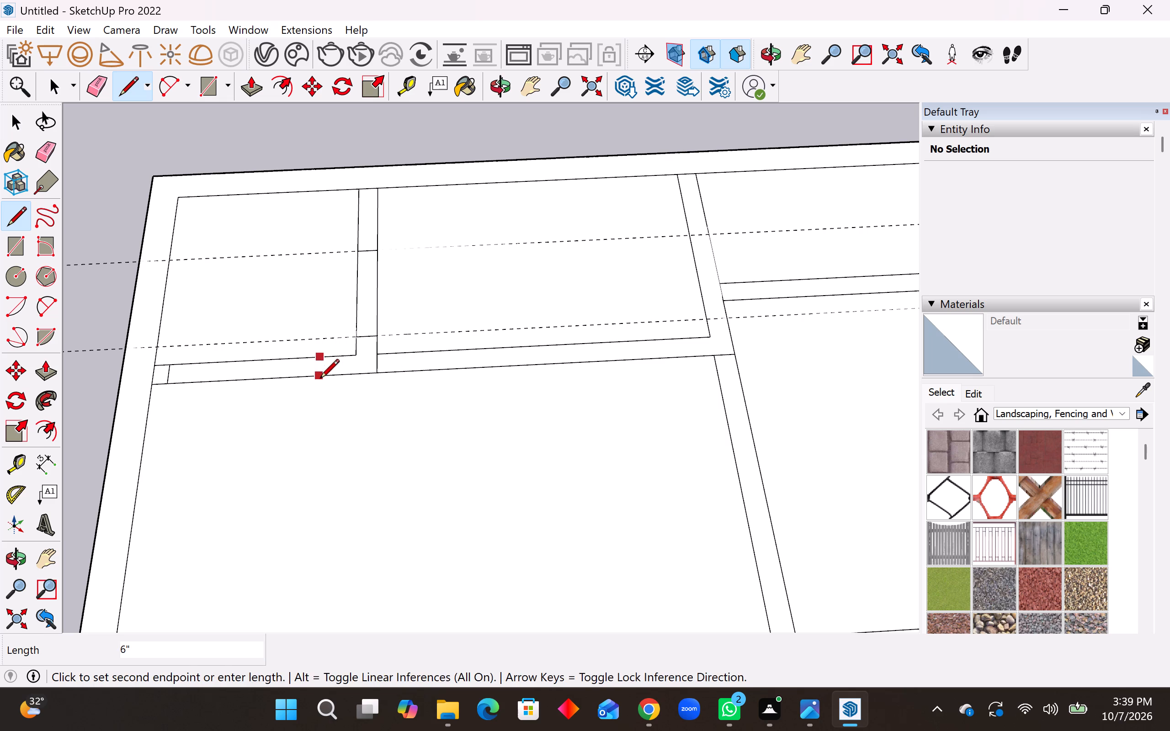
{"action": "left_click", "coordinate": [320, 380]}
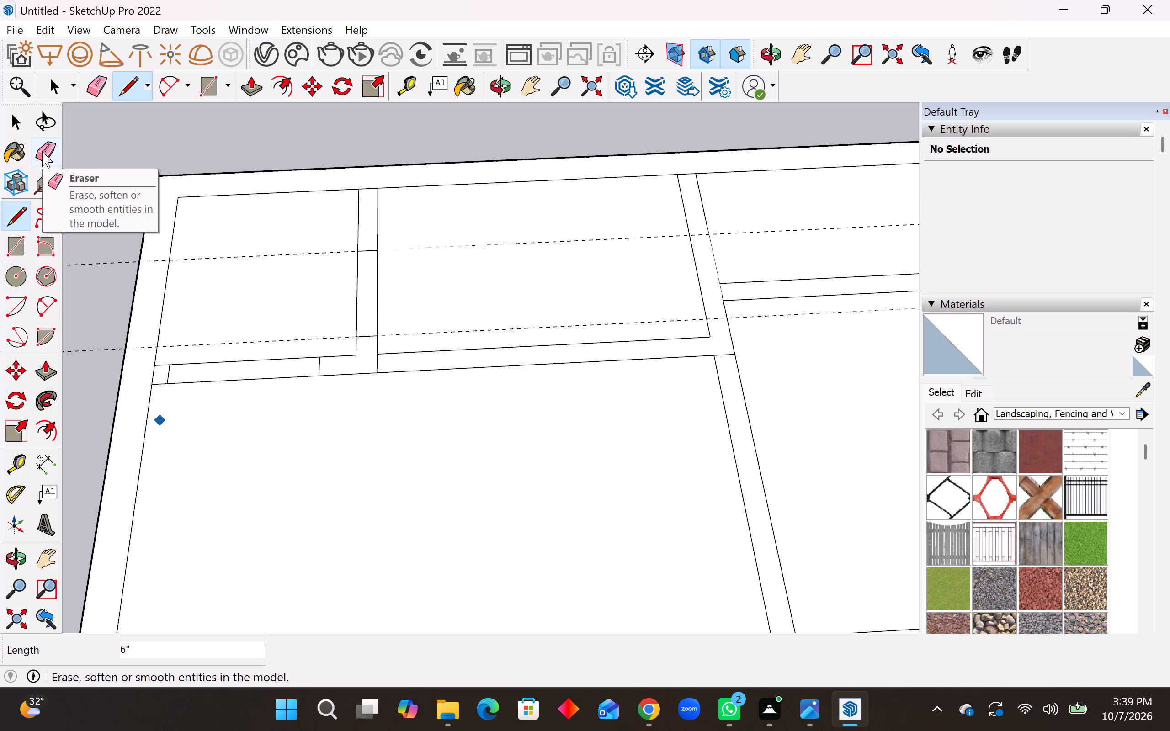
Erase the two guides and the crosswise partition's lines between its two 6" edges to open the corner room.
{"action": "left_click", "coordinate": [42, 151]}
{"action": "left_click_drag", "start_coordinate": [207, 255], "coordinate": [222, 352]}
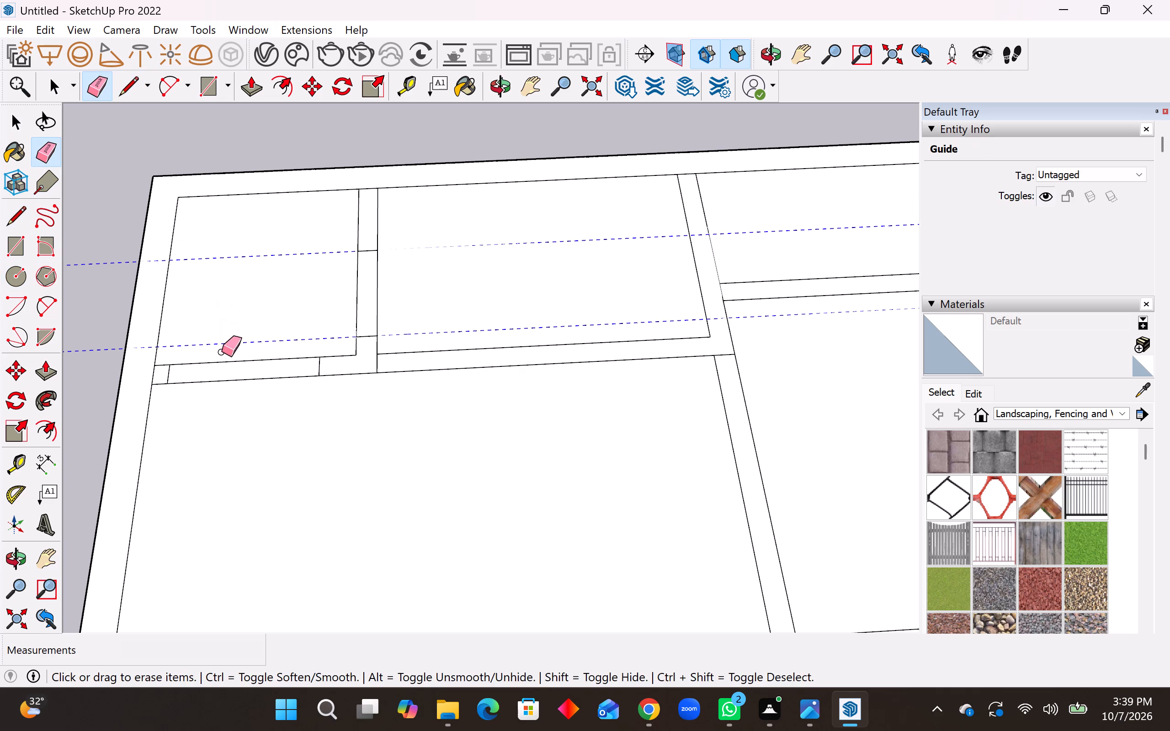
{"action": "left_click_drag", "start_coordinate": [222, 352], "coordinate": [223, 417]}
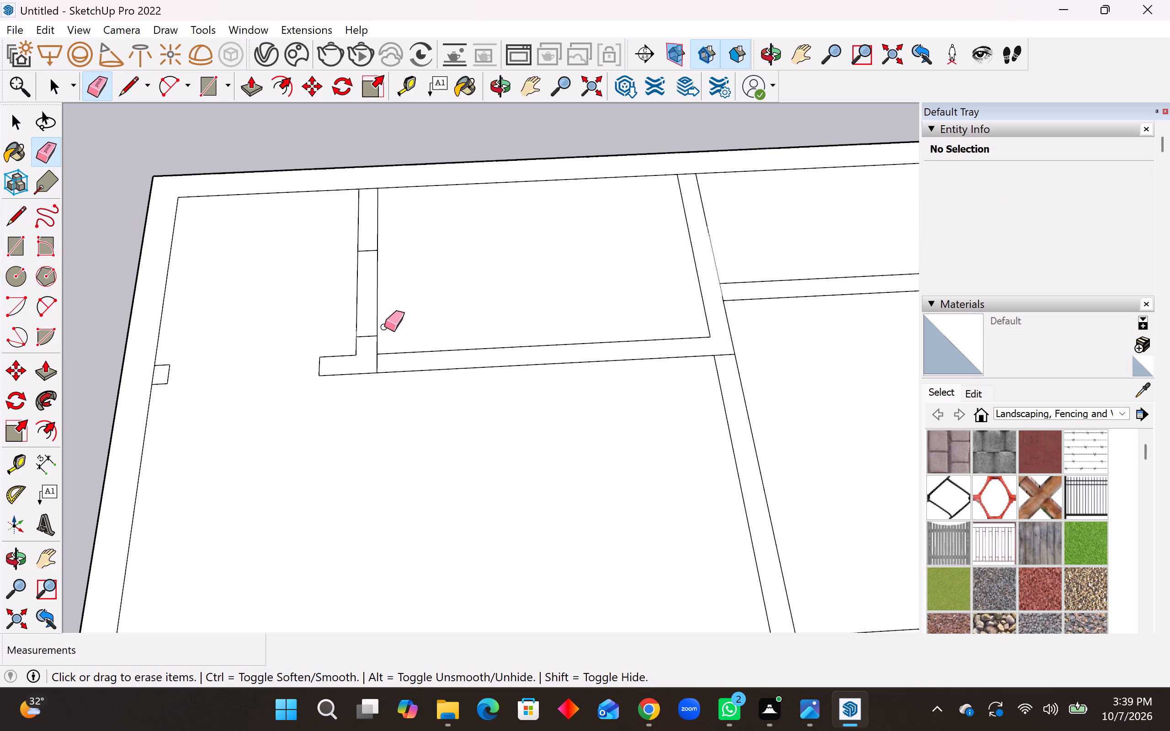
Erase both long sides of the 2'6" rectangle to open the partition between the two small rooms.
{"action": "left_click_drag", "start_coordinate": [355, 297], "coordinate": [389, 298]}
{"action": "left_click_drag", "start_coordinate": [383, 308], "coordinate": [367, 310]}
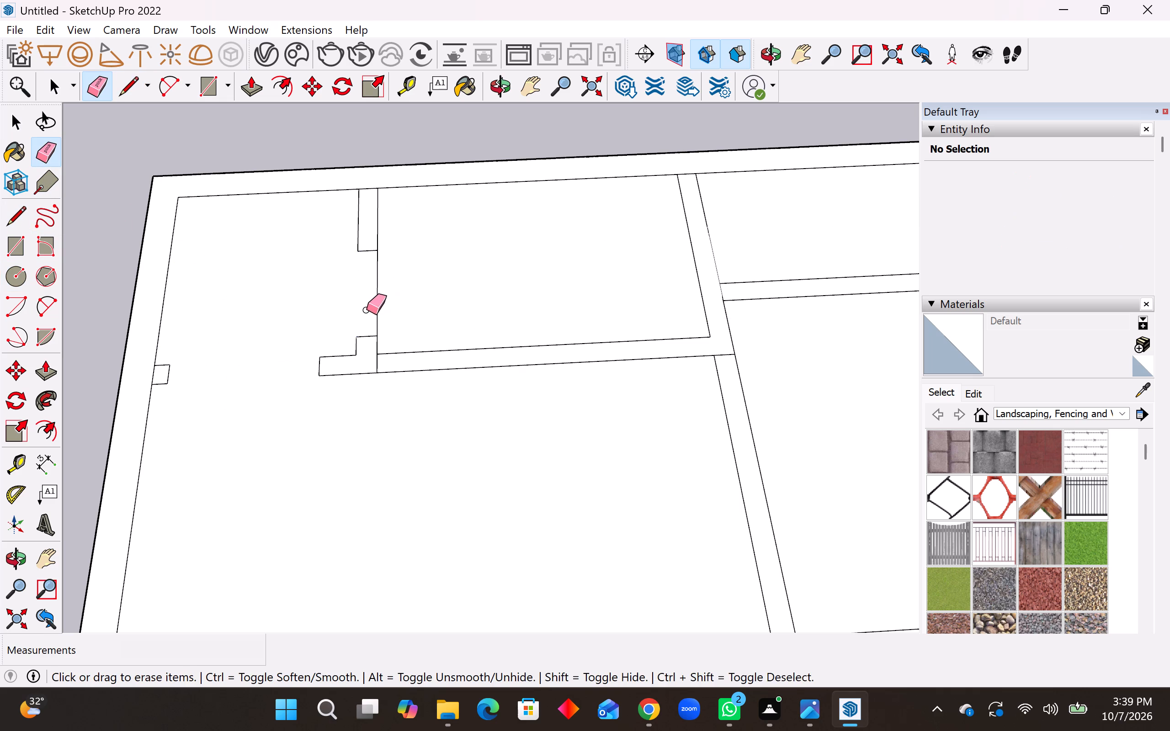
{"action": "left_click_drag", "start_coordinate": [367, 310], "coordinate": [362, 312]}
Erase the leftover edges where the partition stubs meet the outer walls and where the two partitions join.
{"action": "scroll", "coordinate": [354, 339], "scroll_direction": "down", "scroll_amount": 6}
{"action": "scroll", "coordinate": [349, 233], "scroll_direction": "up", "scroll_amount": 7}
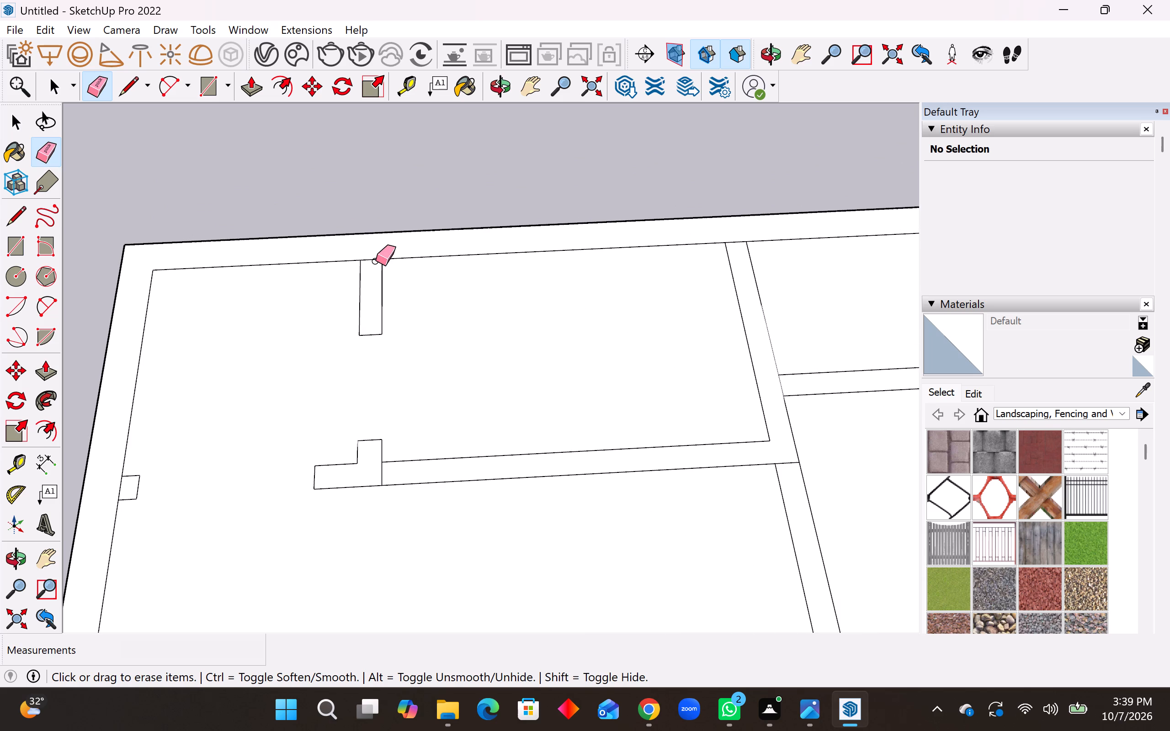
{"action": "left_click_drag", "start_coordinate": [371, 258], "coordinate": [371, 271]}
{"action": "left_click_drag", "start_coordinate": [117, 490], "coordinate": [123, 490]}
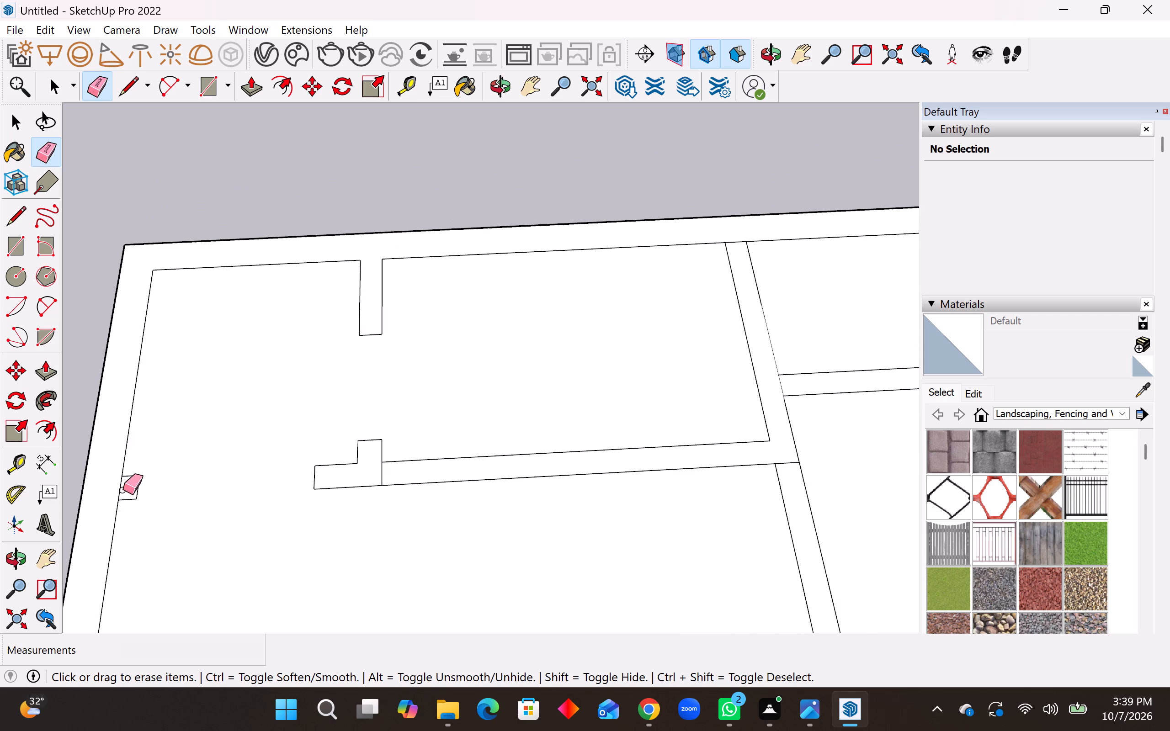
{"action": "left_click_drag", "start_coordinate": [123, 490], "coordinate": [123, 490]}
{"action": "left_click_drag", "start_coordinate": [382, 476], "coordinate": [388, 476]}
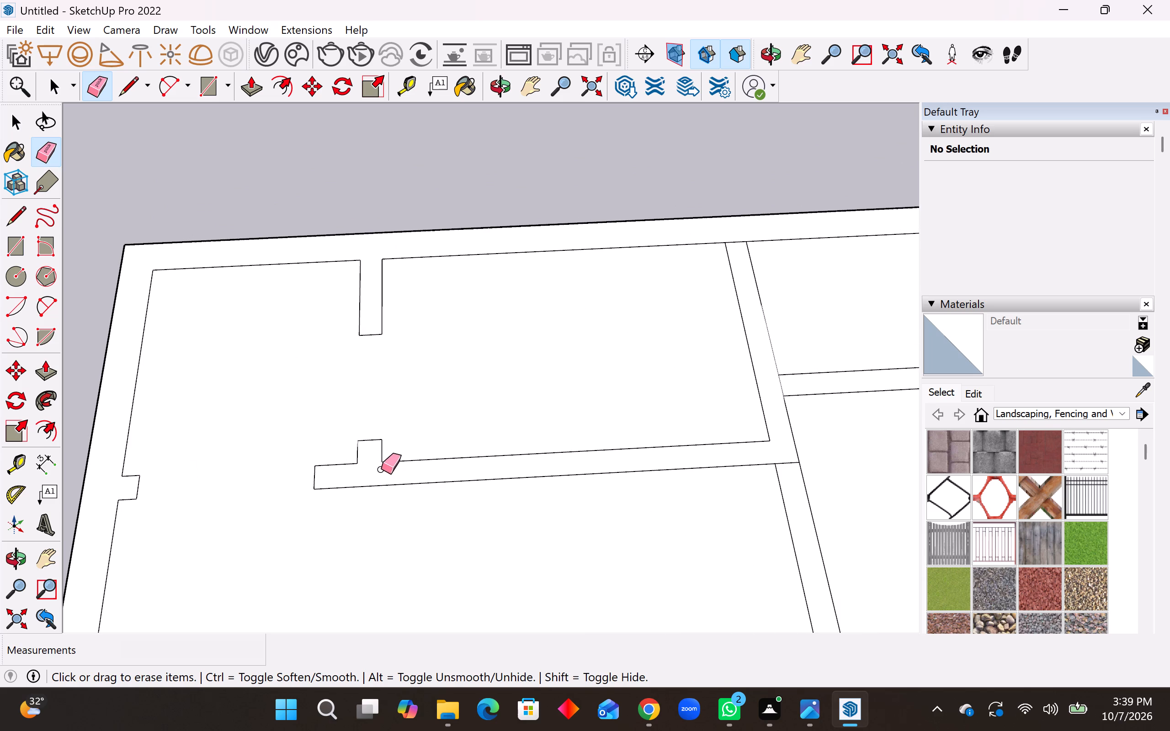
Start the Line tool for drawing on the partitions around the rooms at the slab's far end.
{"action": "scroll", "coordinate": [288, 450], "scroll_direction": "down", "scroll_amount": 10}
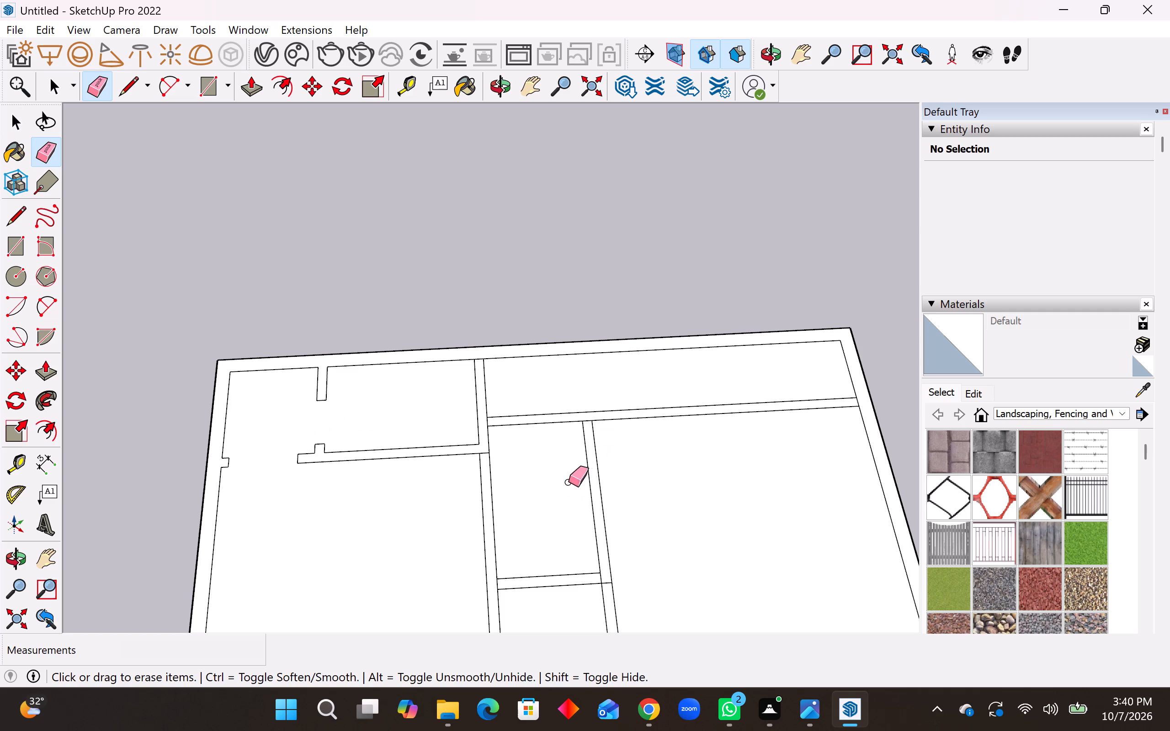
{"action": "scroll", "coordinate": [432, 432], "scroll_direction": "down", "scroll_amount": 3}
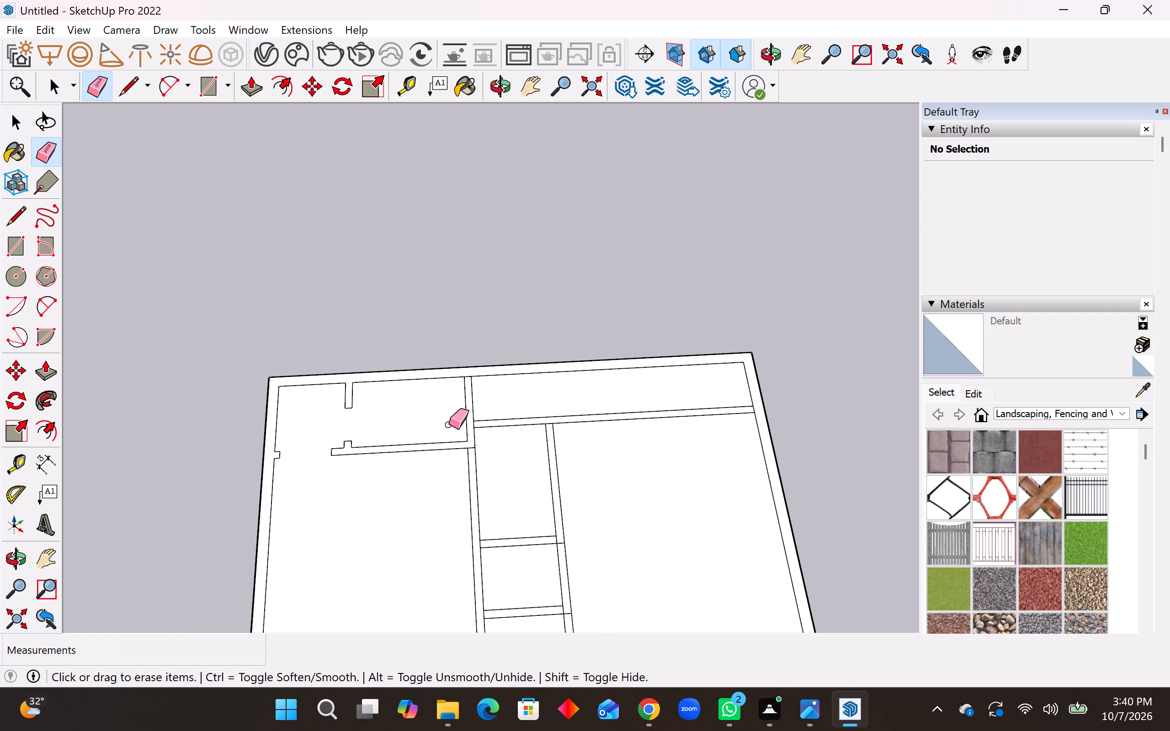
{"action": "scroll", "coordinate": [799, 481], "scroll_direction": "up", "scroll_amount": 5}
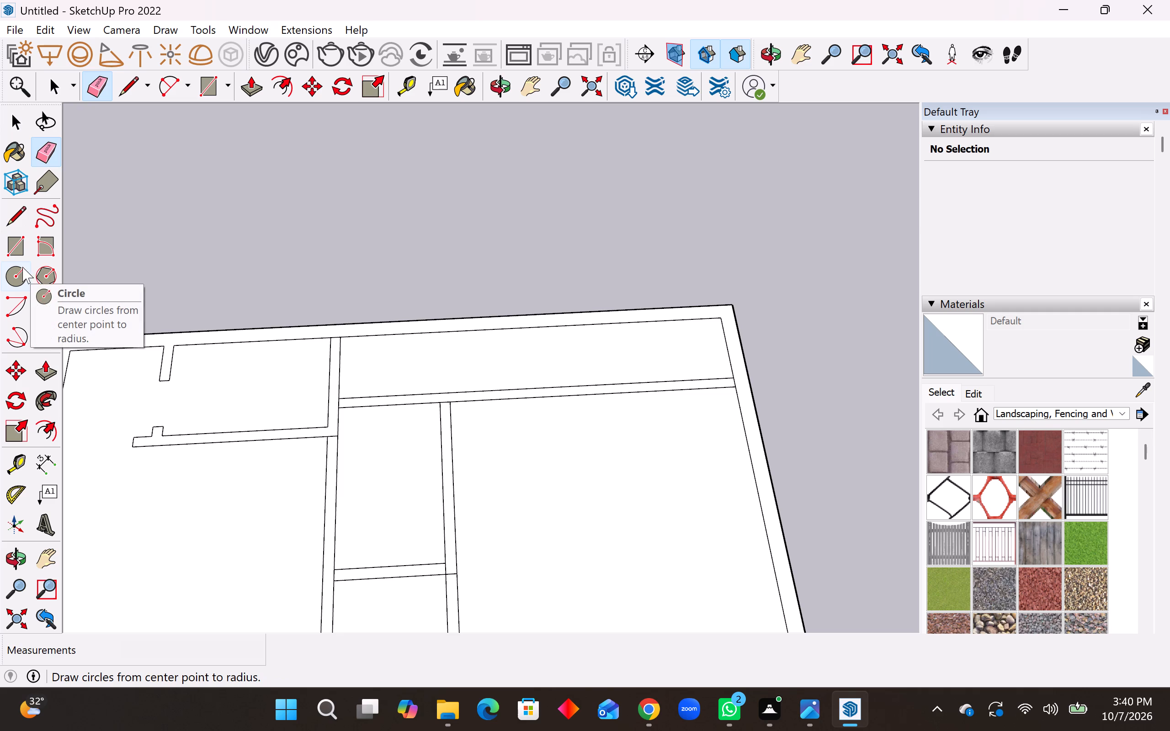
{"action": "left_click", "coordinate": [14, 227]}
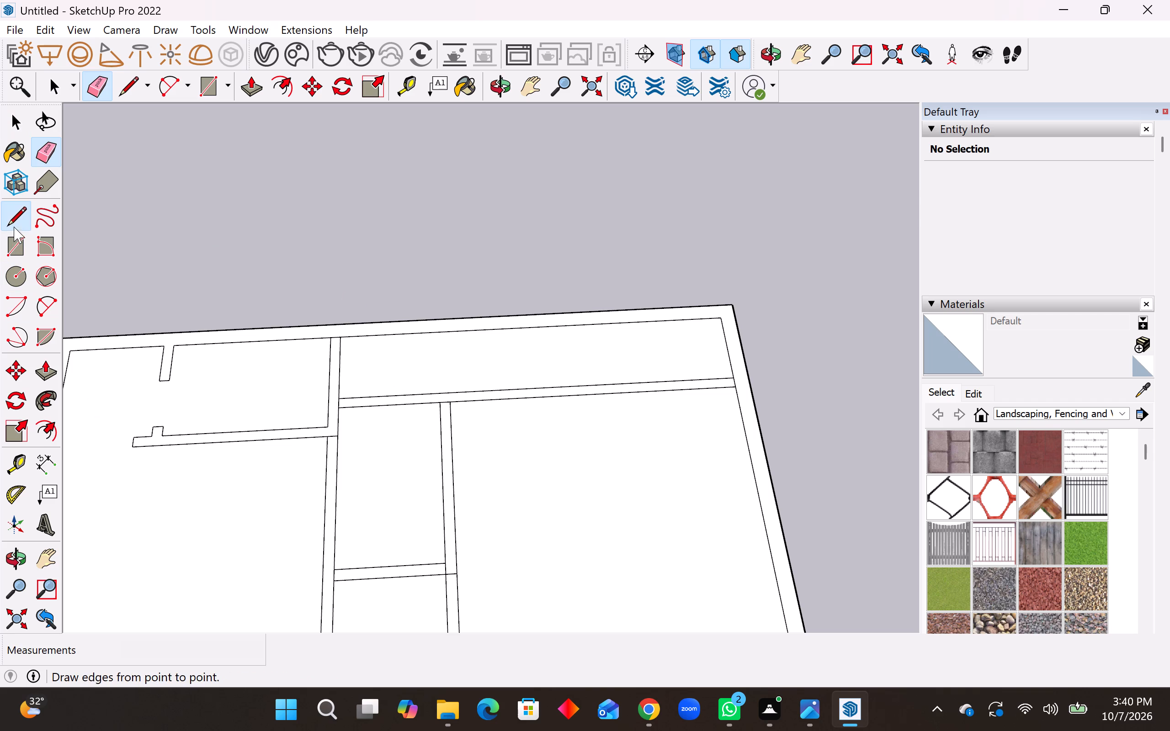
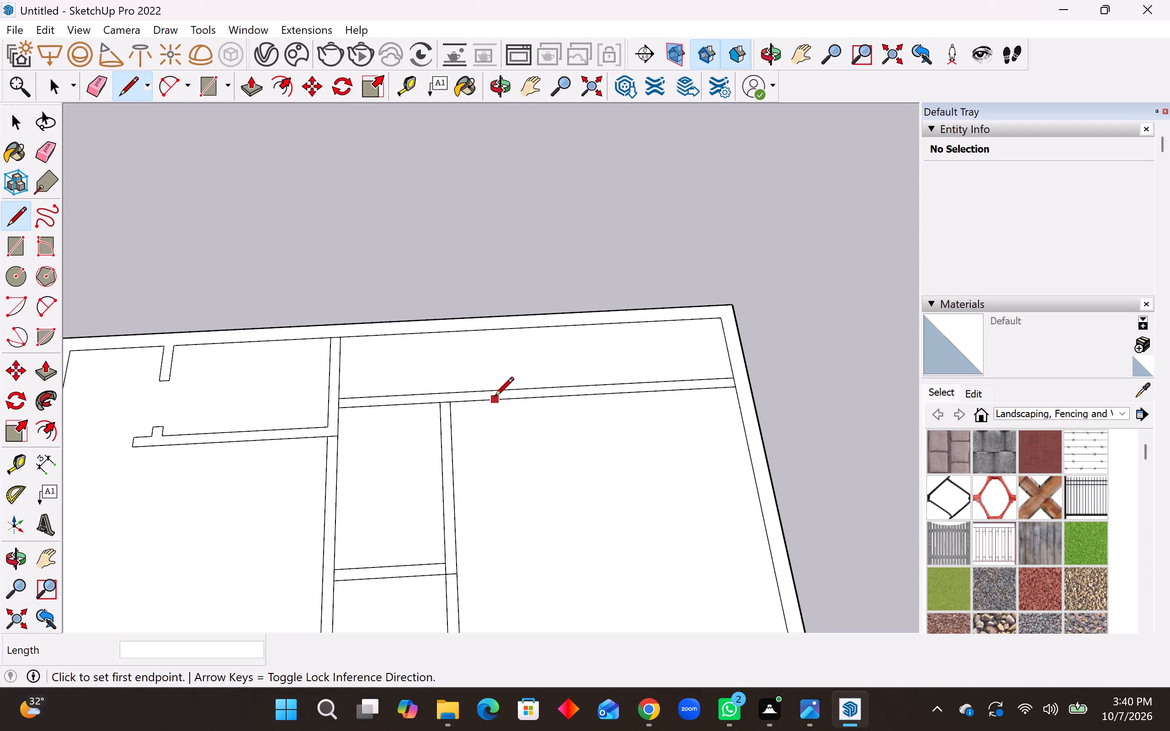
Draw a 6" line across the partition parallel to the slab's far wall, a little past its junction with the narrow room's partition.
{"action": "left_click", "coordinate": [495, 397]}
{"action": "left_click", "coordinate": [495, 392]}
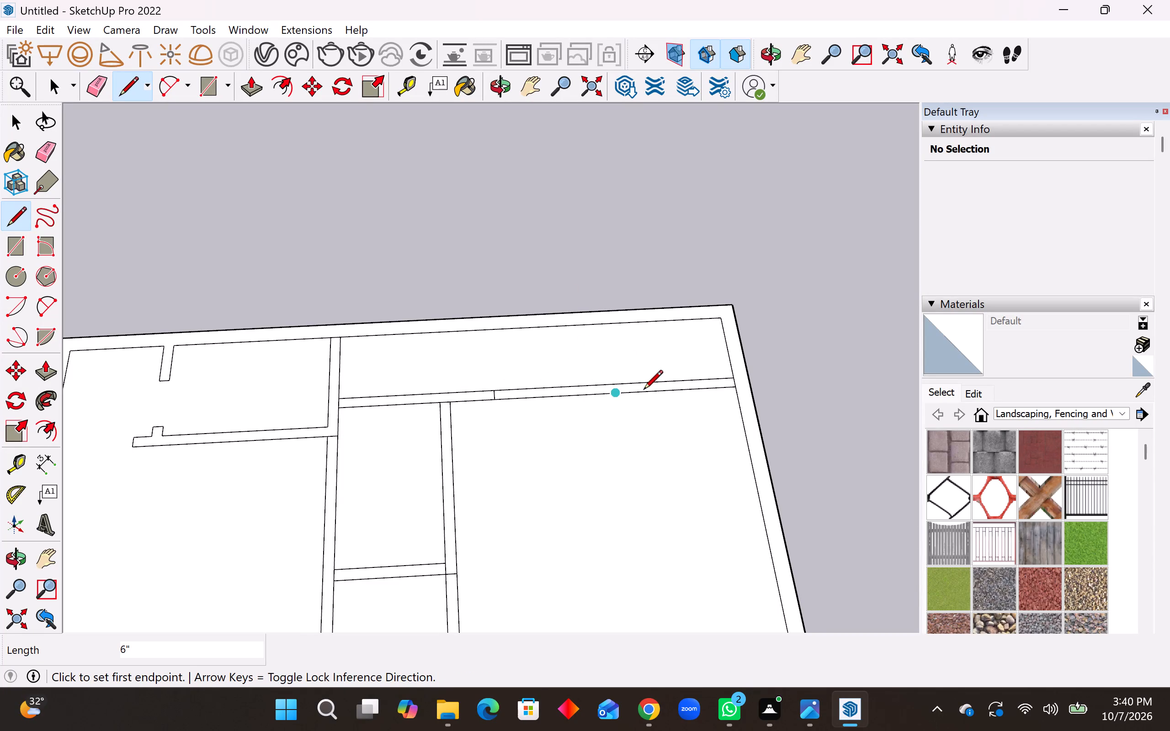
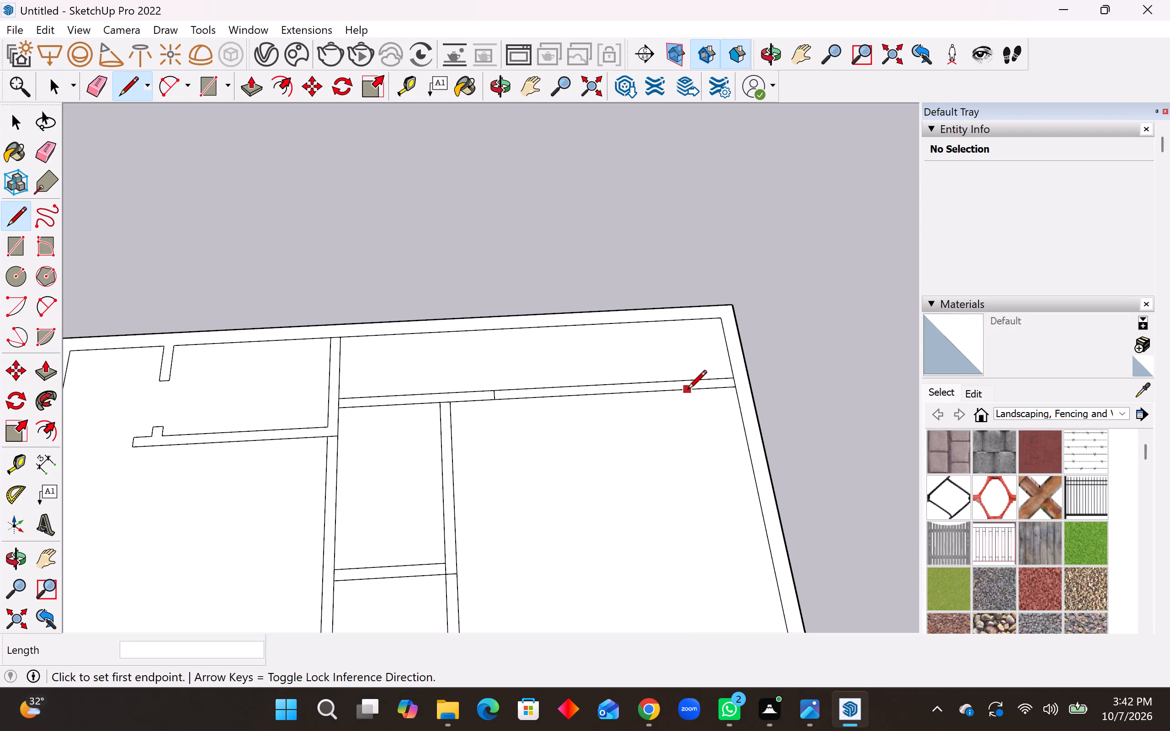
Draw a second 6" line across that partition near the side wall, and cut the opening by erasing the wall segment between the lines and the side-wall junction line.
{"action": "left_click", "coordinate": [687, 391]}
{"action": "left_click", "coordinate": [685, 381]}
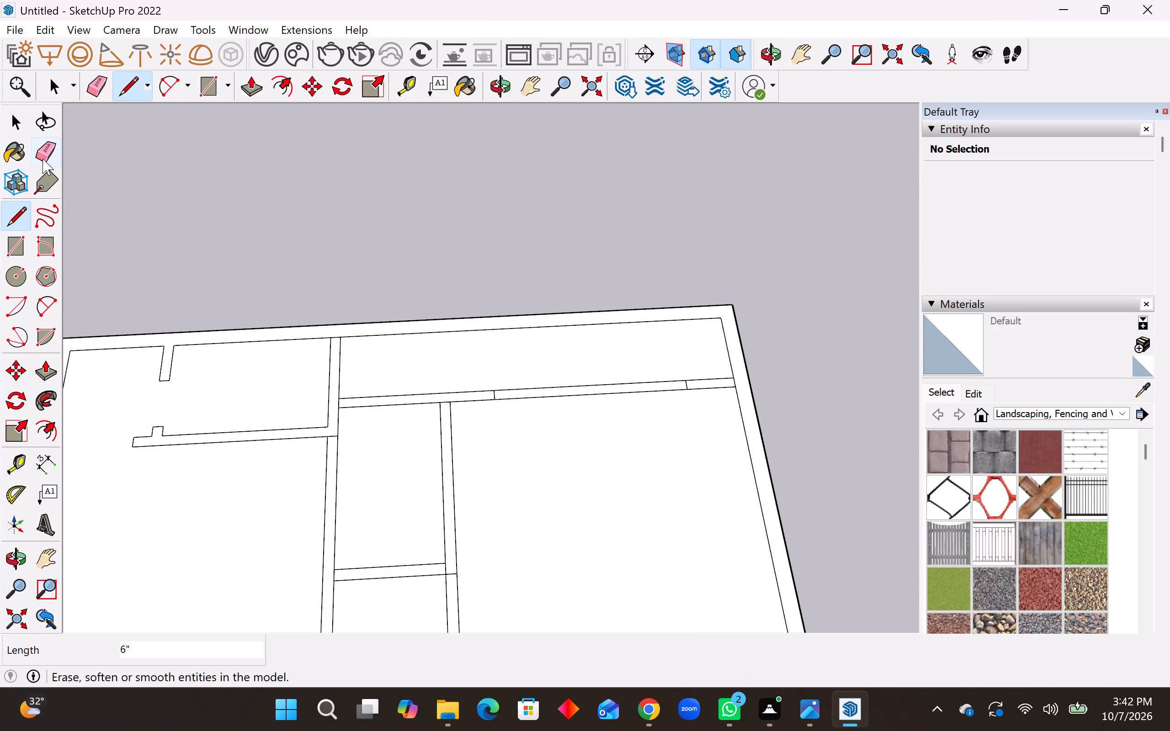
{"action": "left_click", "coordinate": [43, 158]}
{"action": "left_click_drag", "start_coordinate": [551, 373], "coordinate": [553, 435]}
{"action": "scroll", "coordinate": [727, 392], "scroll_direction": "up", "scroll_amount": 3}
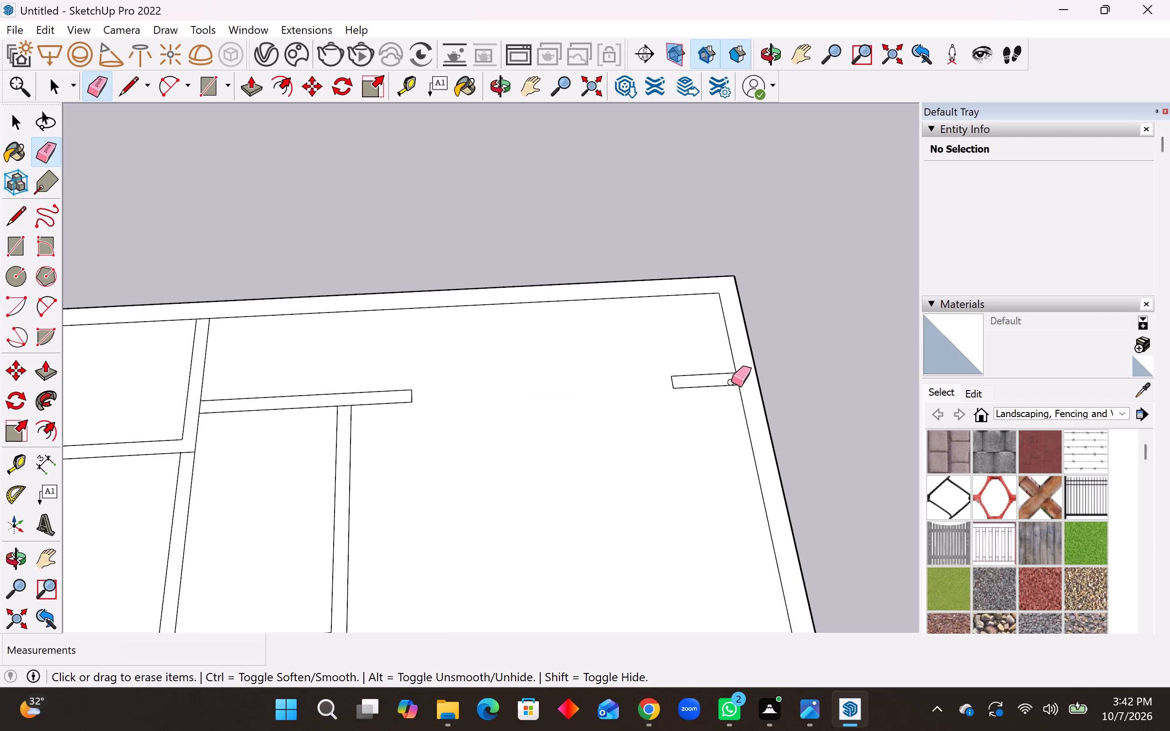
{"action": "left_click_drag", "start_coordinate": [727, 378], "coordinate": [739, 377]}
{"action": "scroll", "coordinate": [703, 418], "scroll_direction": "down", "scroll_amount": 3}
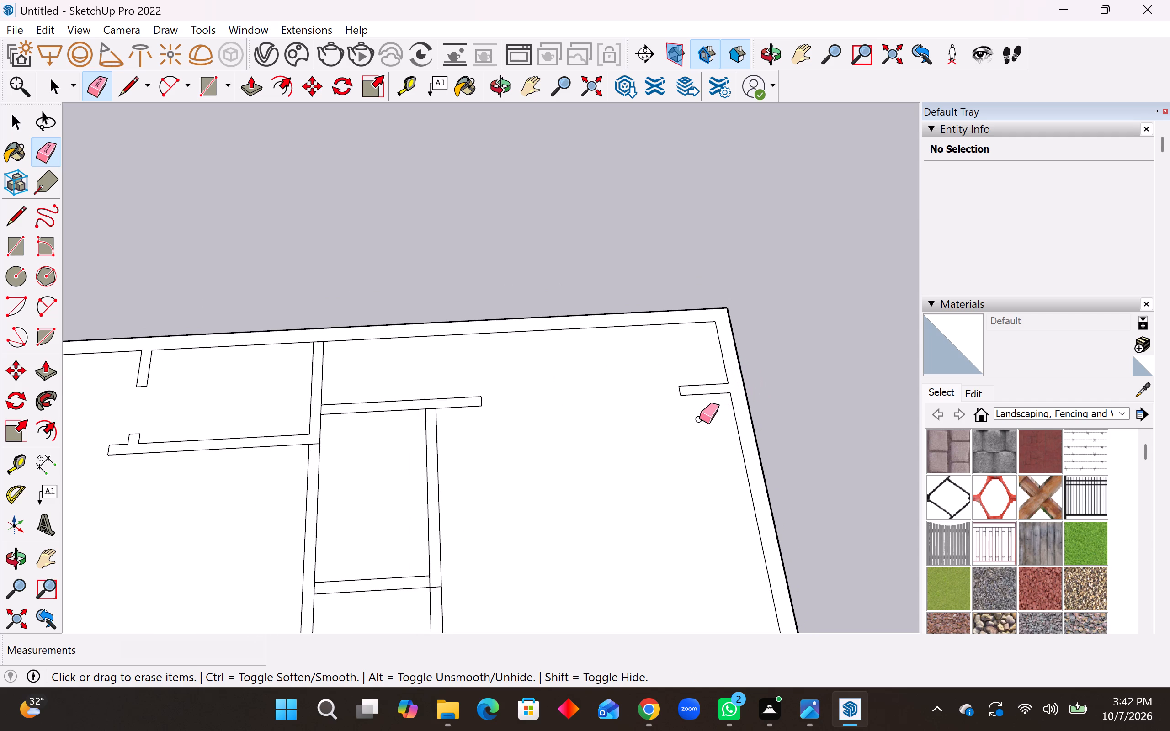
Mark an opening in the narrow room's long partition with two 6" lines between the two short cross partitions, and erase the wall segment between them.
{"action": "scroll", "coordinate": [528, 446], "scroll_direction": "down", "scroll_amount": 1}
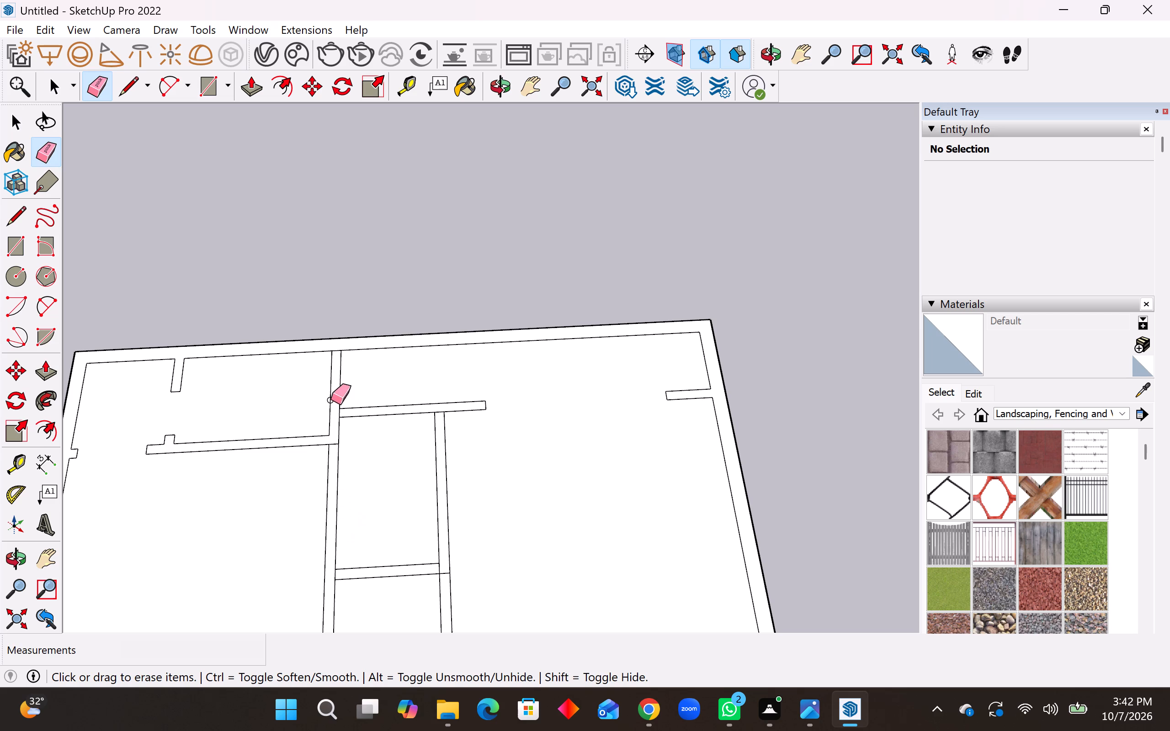
{"action": "scroll", "coordinate": [355, 419], "scroll_direction": "down", "scroll_amount": 3}
{"action": "scroll", "coordinate": [400, 561], "scroll_direction": "up", "scroll_amount": 3}
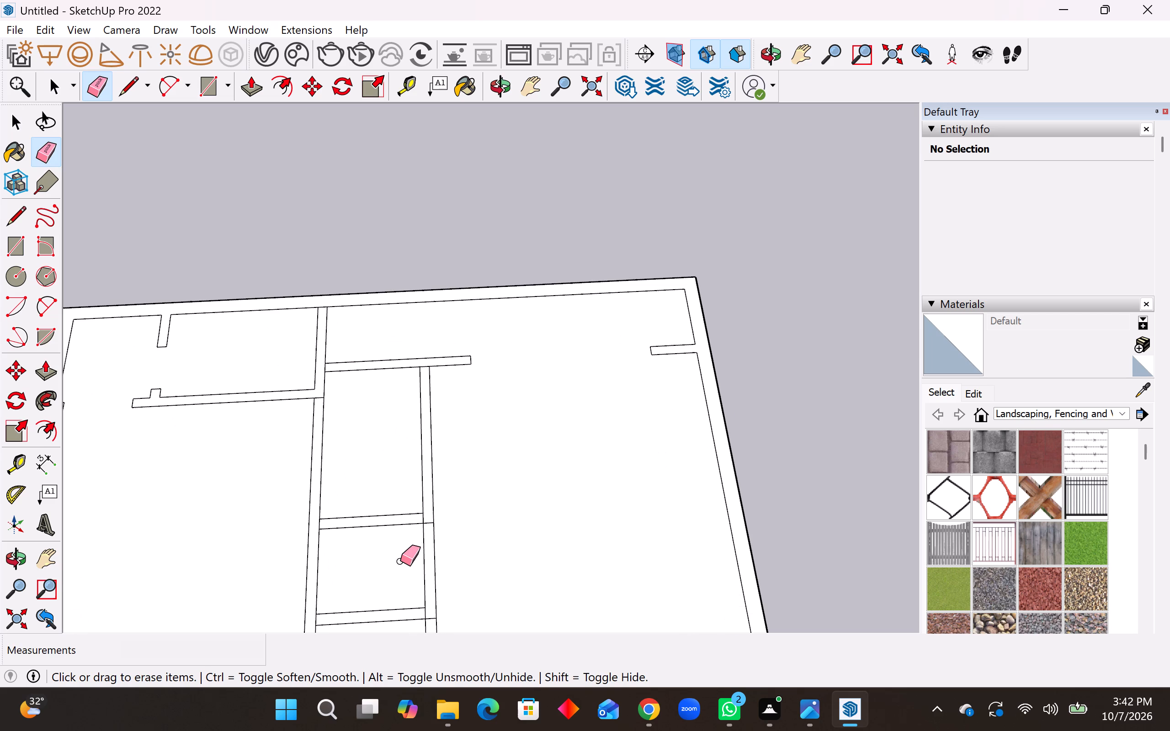
{"action": "scroll", "coordinate": [376, 493], "scroll_direction": "down", "scroll_amount": 4}
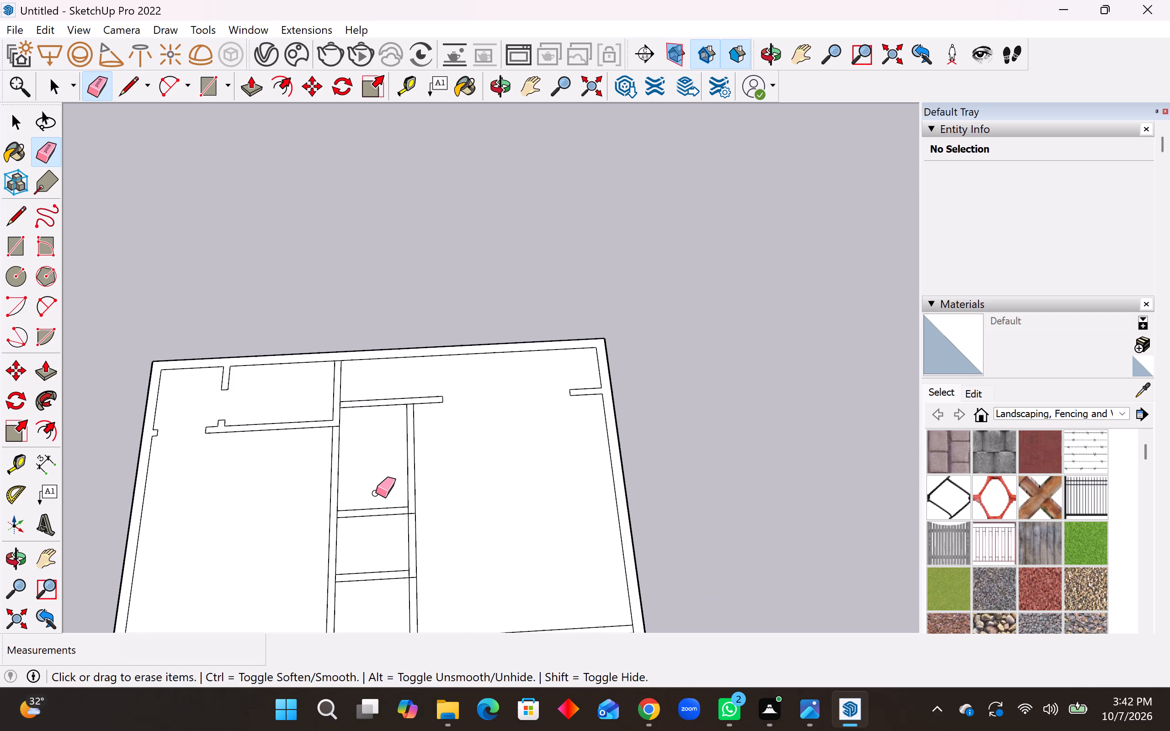
{"action": "scroll", "coordinate": [376, 493], "scroll_direction": "down", "scroll_amount": 2}
{"action": "scroll", "coordinate": [399, 624], "scroll_direction": "up", "scroll_amount": 7}
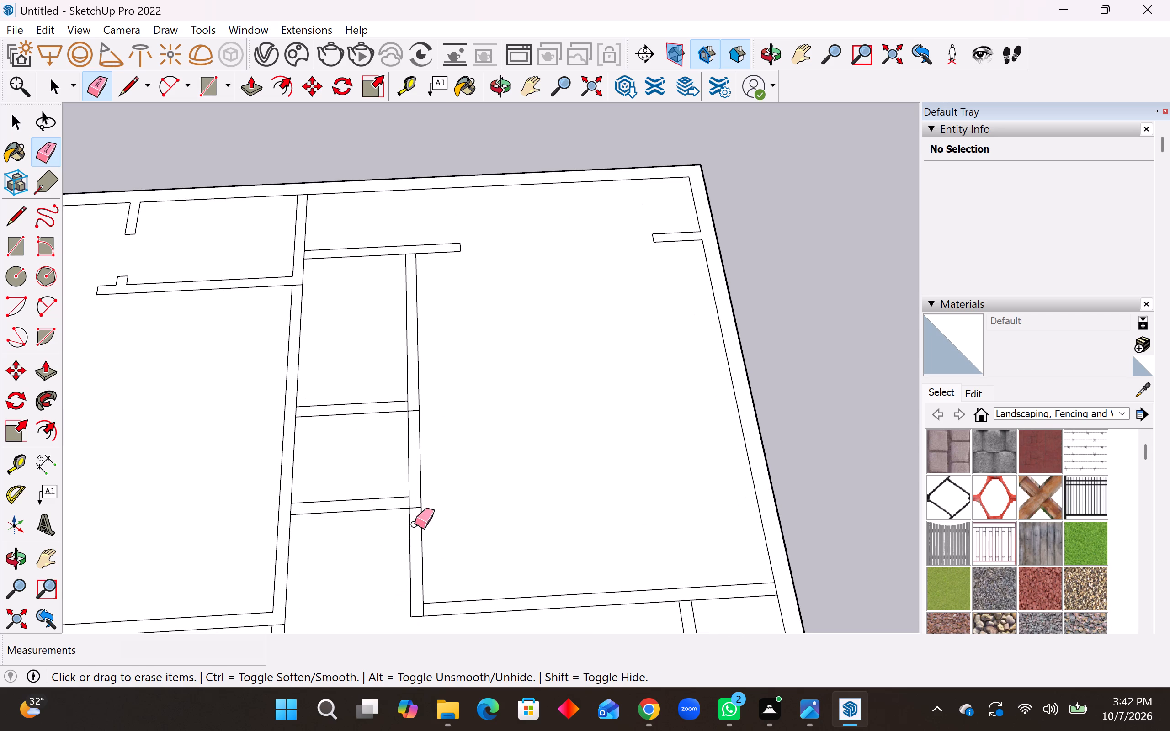
{"action": "left_click", "coordinate": [16, 220]}
{"action": "scroll", "coordinate": [427, 445], "scroll_direction": "up", "scroll_amount": 2}
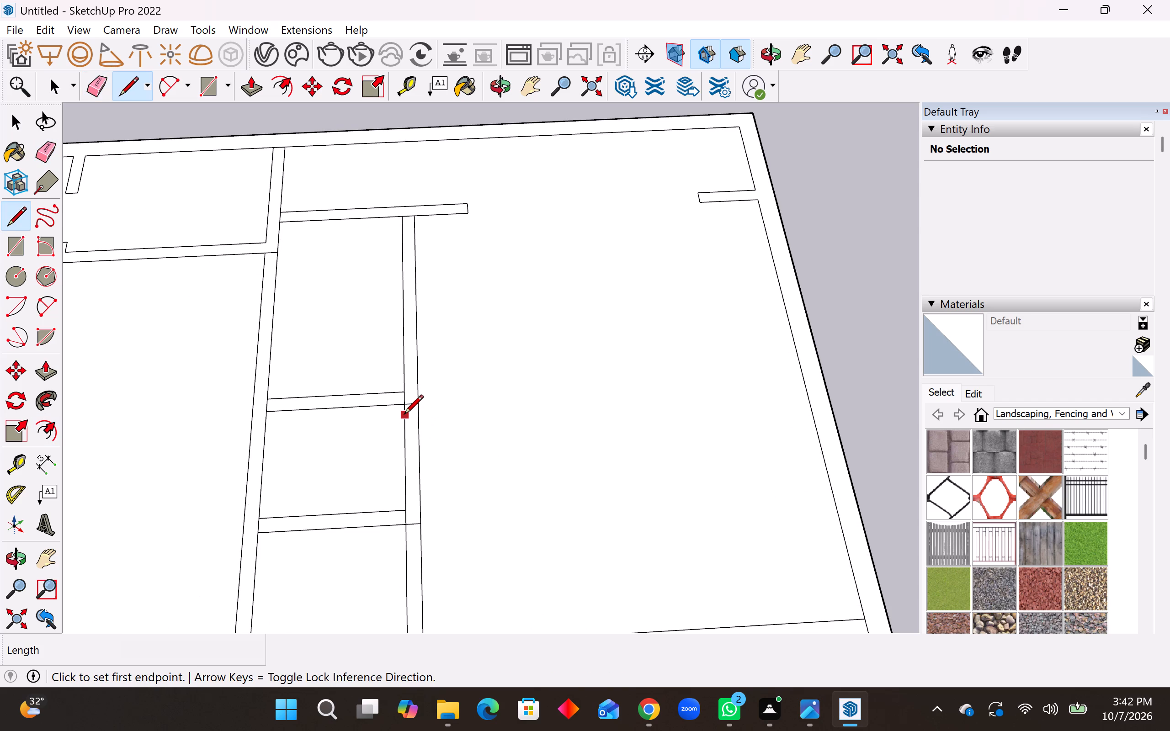
{"action": "left_click", "coordinate": [404, 415]}
{"action": "left_click", "coordinate": [418, 418]}
{"action": "left_click", "coordinate": [406, 497]}
{"action": "left_click", "coordinate": [417, 495]}
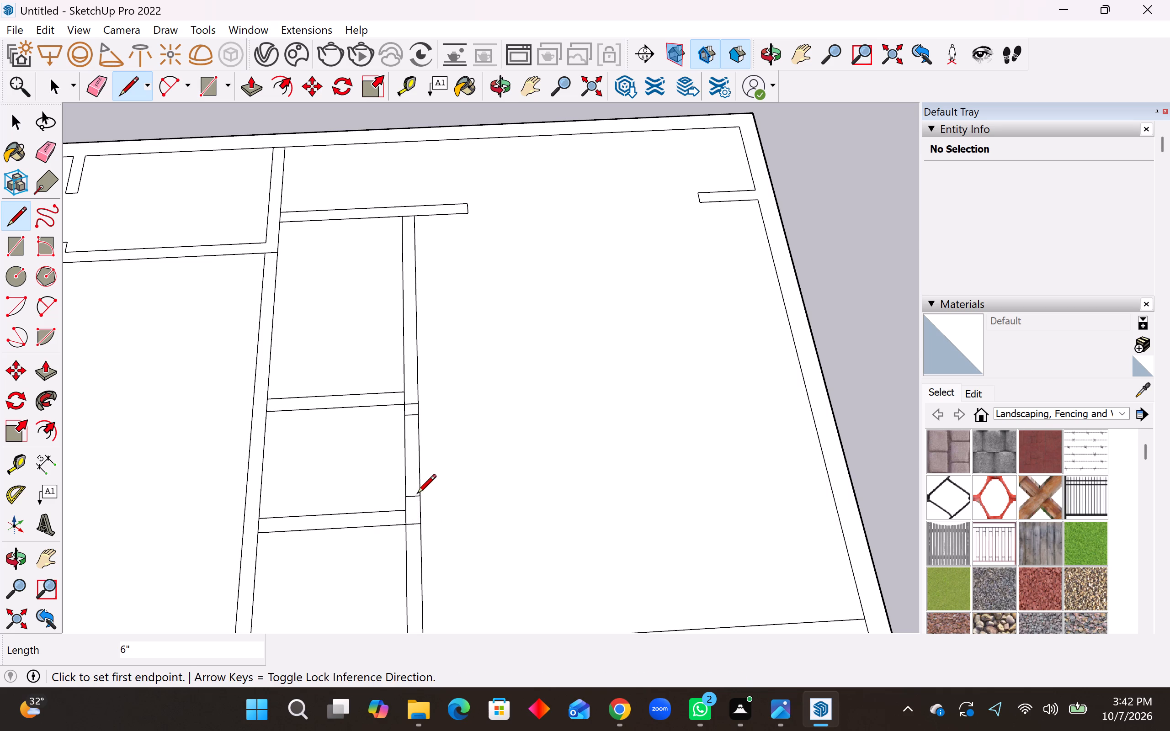
{"action": "left_click", "coordinate": [47, 156]}
{"action": "left_click_drag", "start_coordinate": [424, 455], "coordinate": [370, 458]}
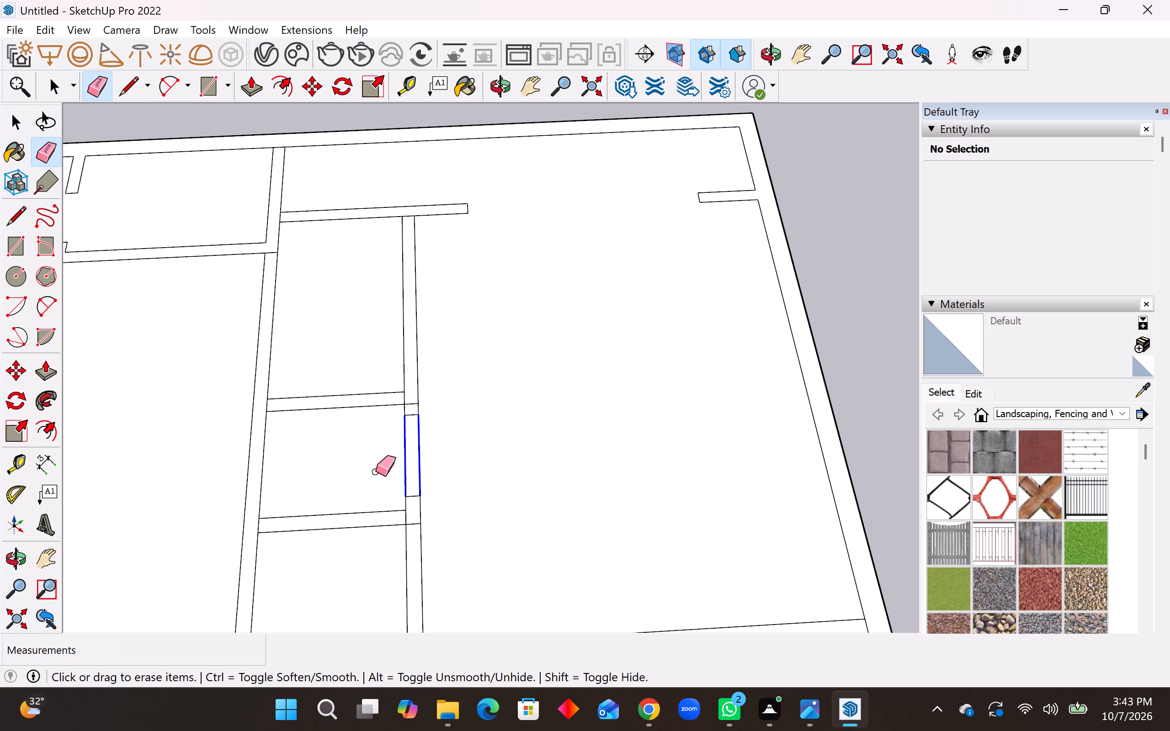
Erase the leftover junction lines where the narrow room's long partition meets the farther cross partition and the partition parallel to the far wall.
{"action": "left_click", "coordinate": [411, 403]}
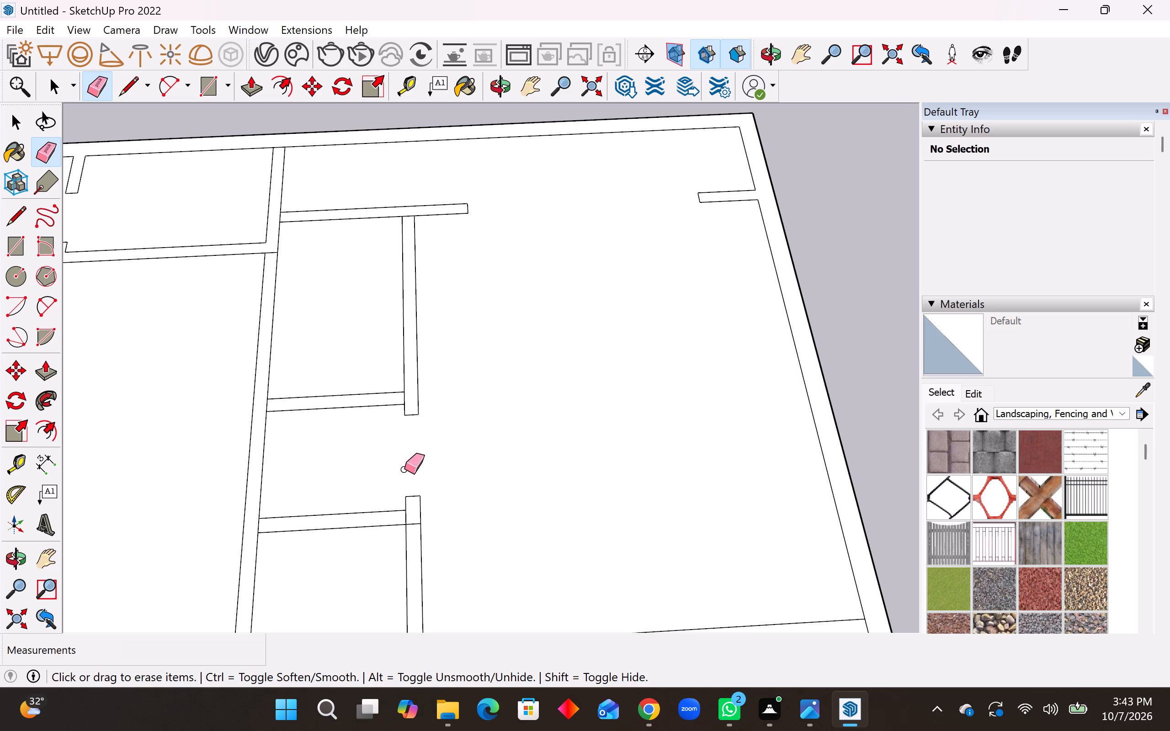
{"action": "left_click", "coordinate": [409, 217]}
Place a guide 6" inside the narrow room from its long partition, and a second guide 2'6" beyond the first.
{"action": "left_click", "coordinate": [16, 469]}
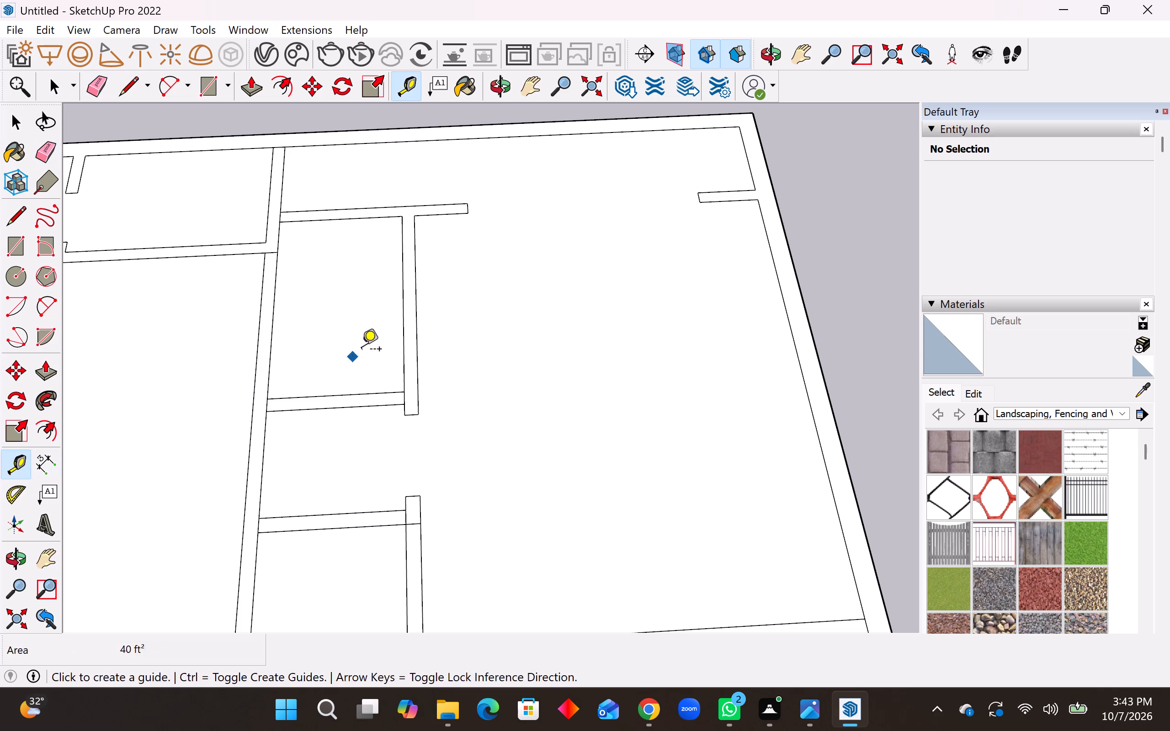
{"action": "left_click", "coordinate": [405, 339]}
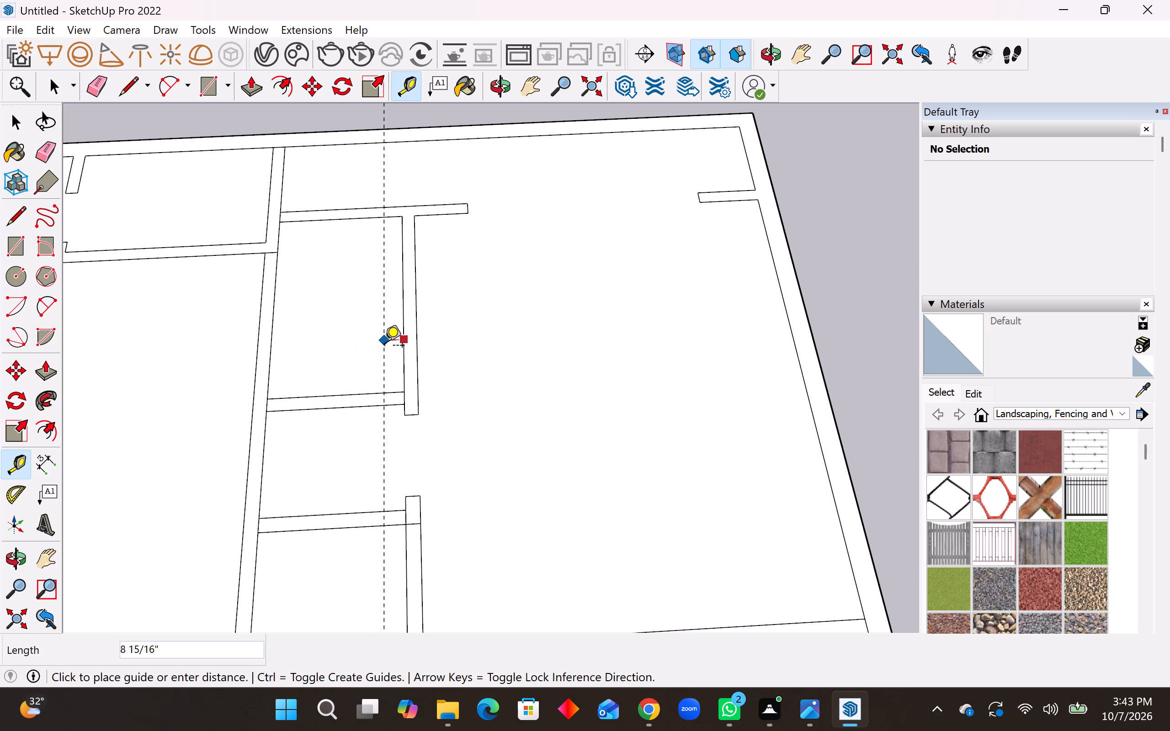
{"action": "key", "text": "6"}
{"action": "key", "text": "shift+quotedbl"}
{"action": "key", "text": "Return"}
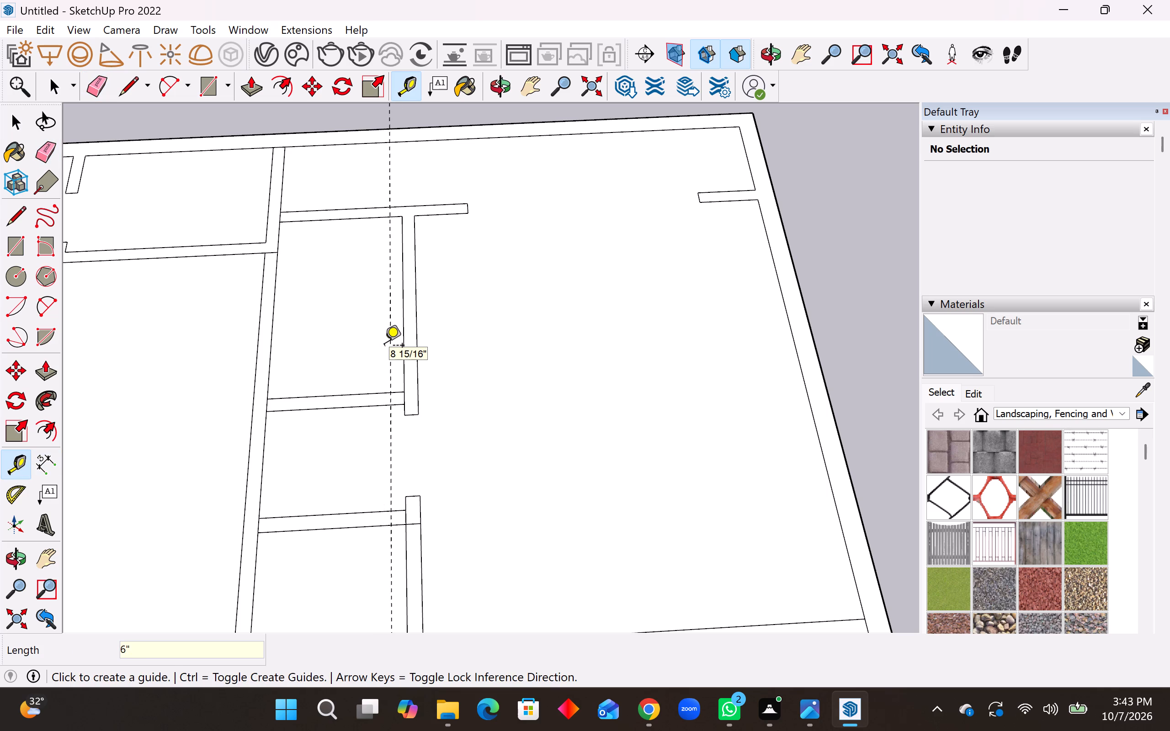
{"action": "left_click", "coordinate": [388, 347]}
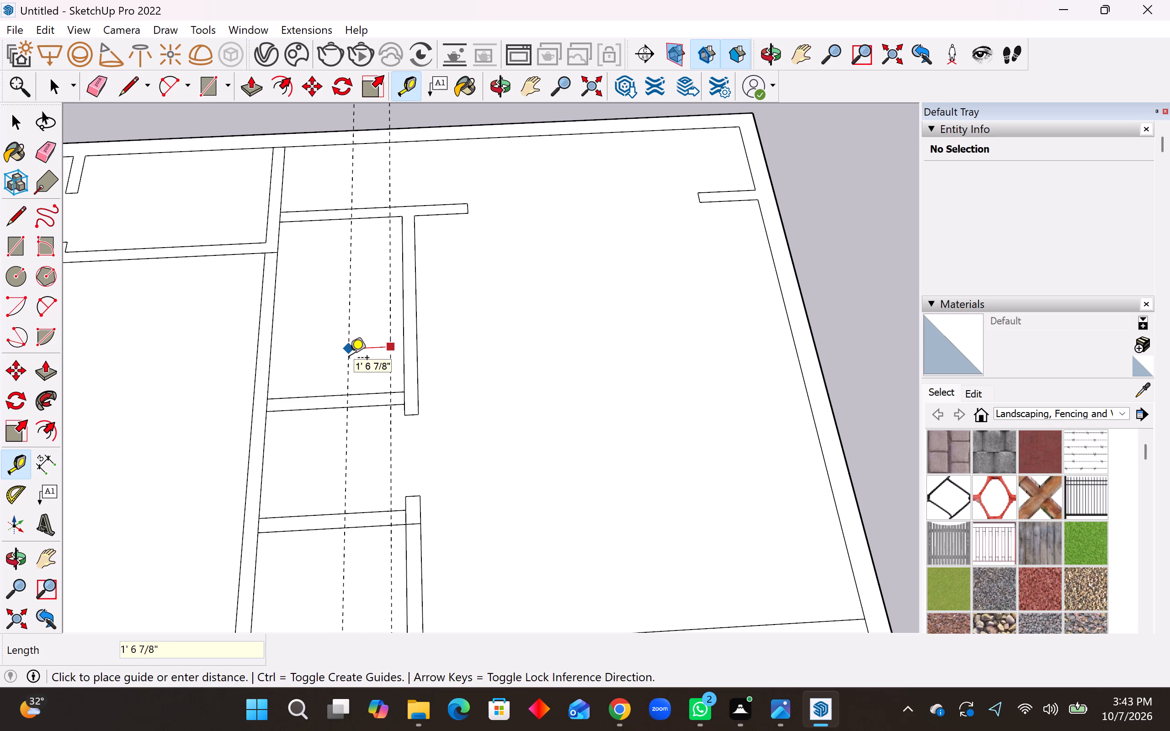
{"action": "type", "text": "2'6\""}
{"action": "key", "text": "Return"}
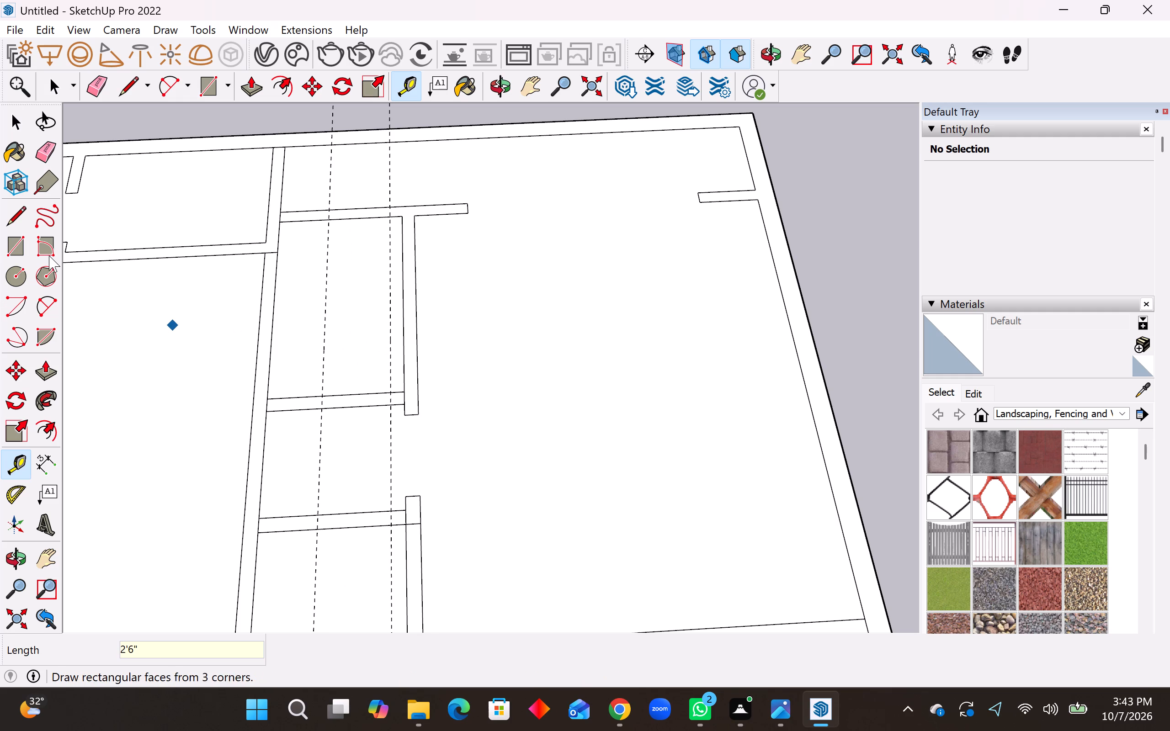
Draw a rectangle across the thickness of the farther cross partition, spanning between the two guides.
{"action": "left_click", "coordinate": [9, 248]}
{"action": "scroll", "coordinate": [364, 399], "scroll_direction": "up", "scroll_amount": 3}
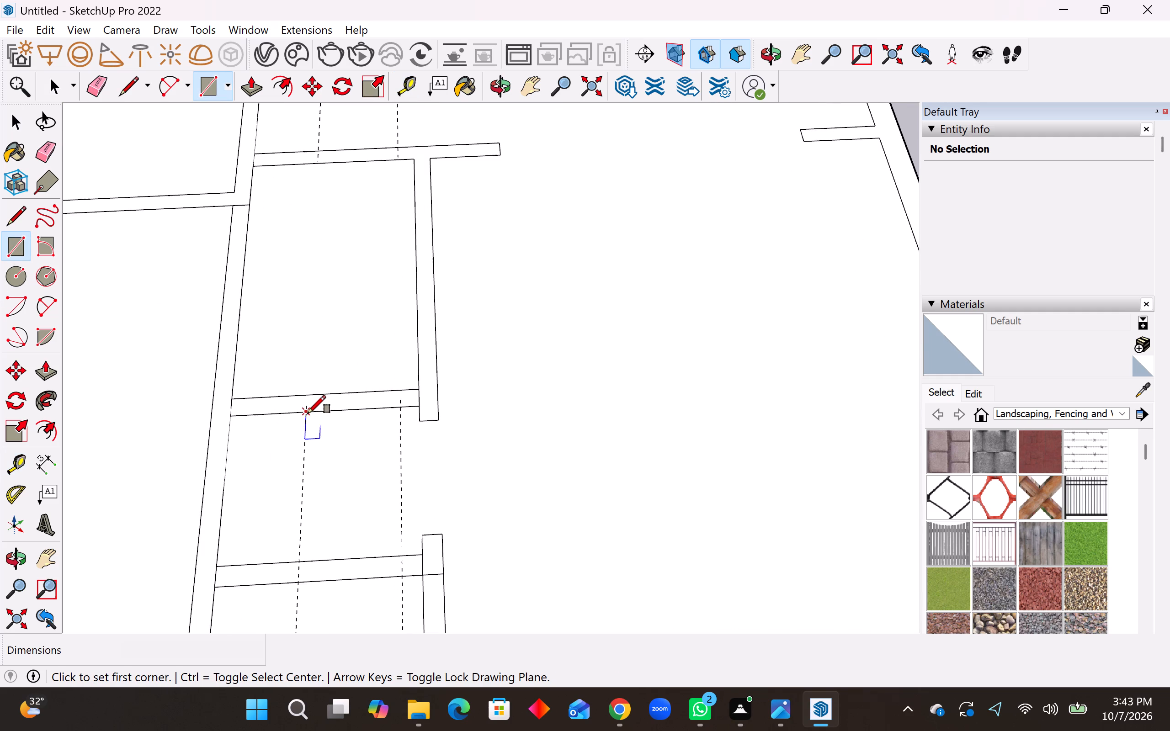
{"action": "left_click", "coordinate": [308, 413]}
{"action": "left_click", "coordinate": [399, 392]}
{"action": "scroll", "coordinate": [452, 437], "scroll_direction": "down", "scroll_amount": 3}
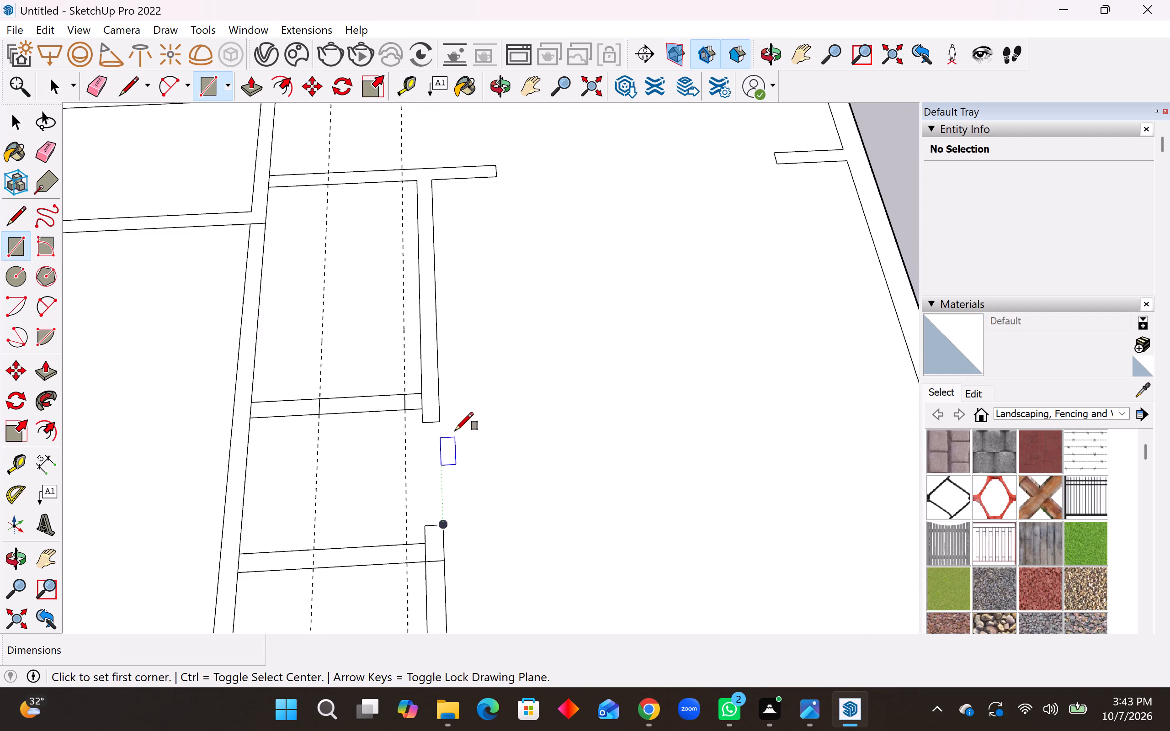
{"action": "scroll", "coordinate": [455, 430], "scroll_direction": "down", "scroll_amount": 2}
Erase both guides and the cross partition's edges between the rectangle's ends to open a 2'6" doorway.
{"action": "left_click", "coordinate": [43, 153]}
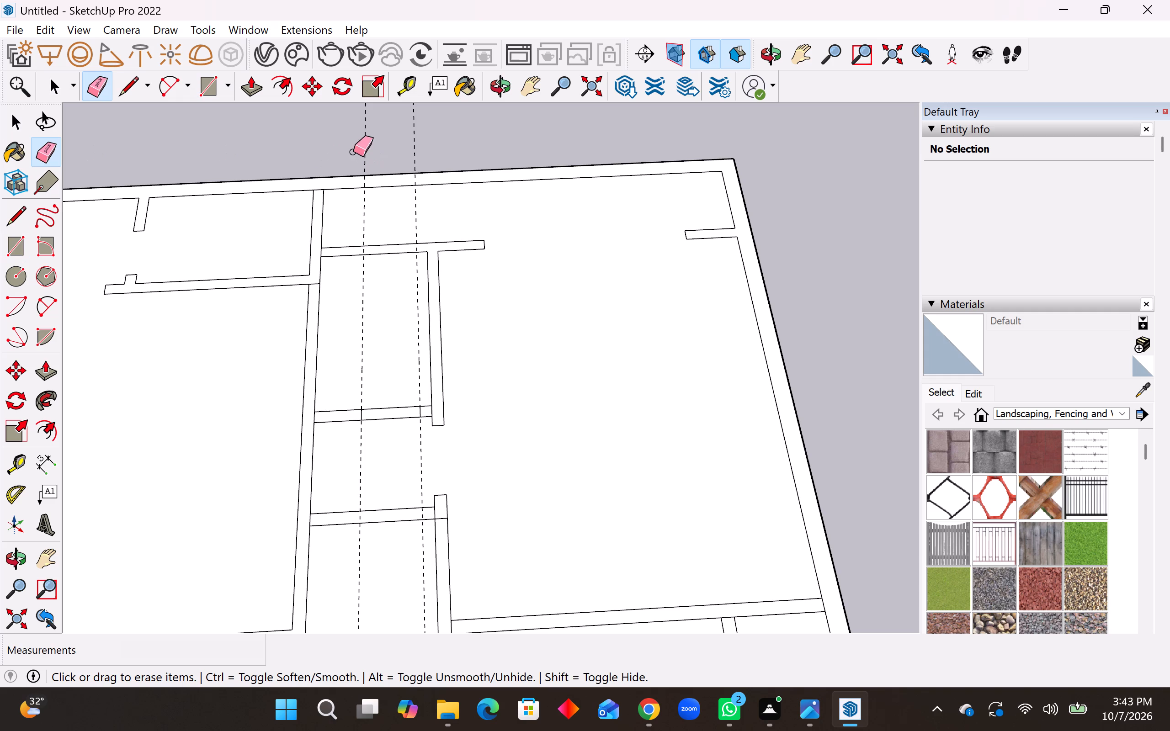
{"action": "left_click_drag", "start_coordinate": [353, 152], "coordinate": [424, 150]}
{"action": "left_click_drag", "start_coordinate": [383, 399], "coordinate": [381, 425]}
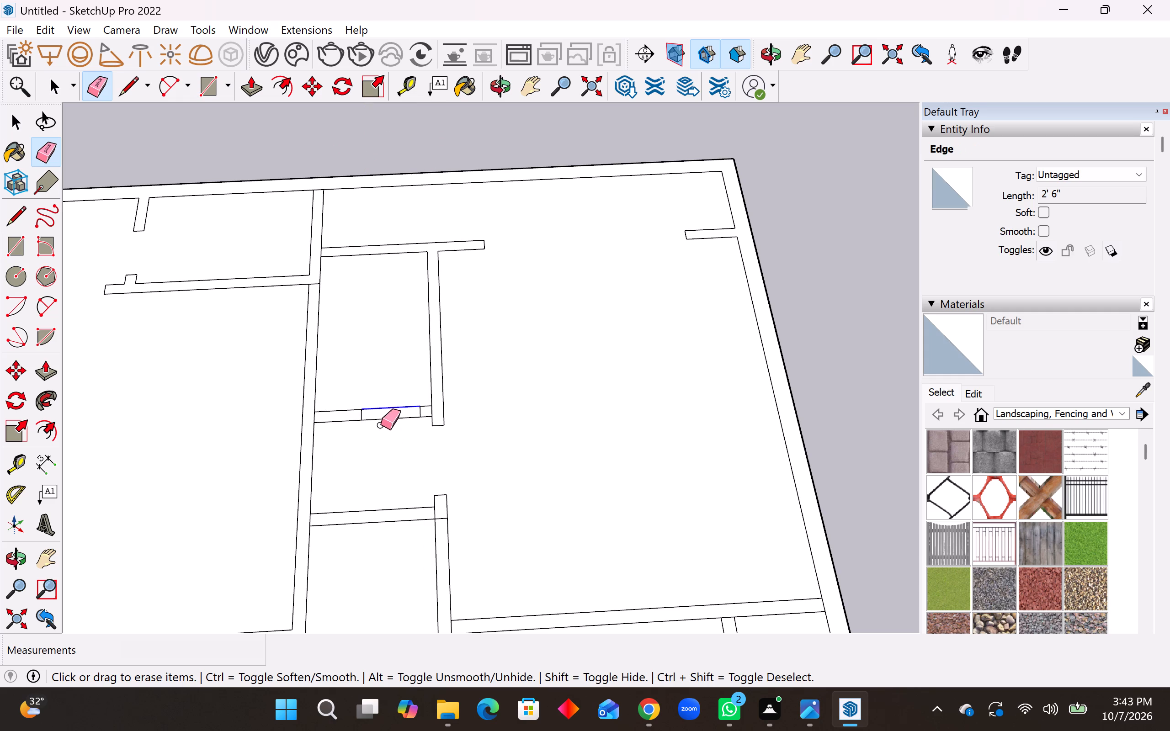
{"action": "left_click_drag", "start_coordinate": [381, 425], "coordinate": [377, 381]}
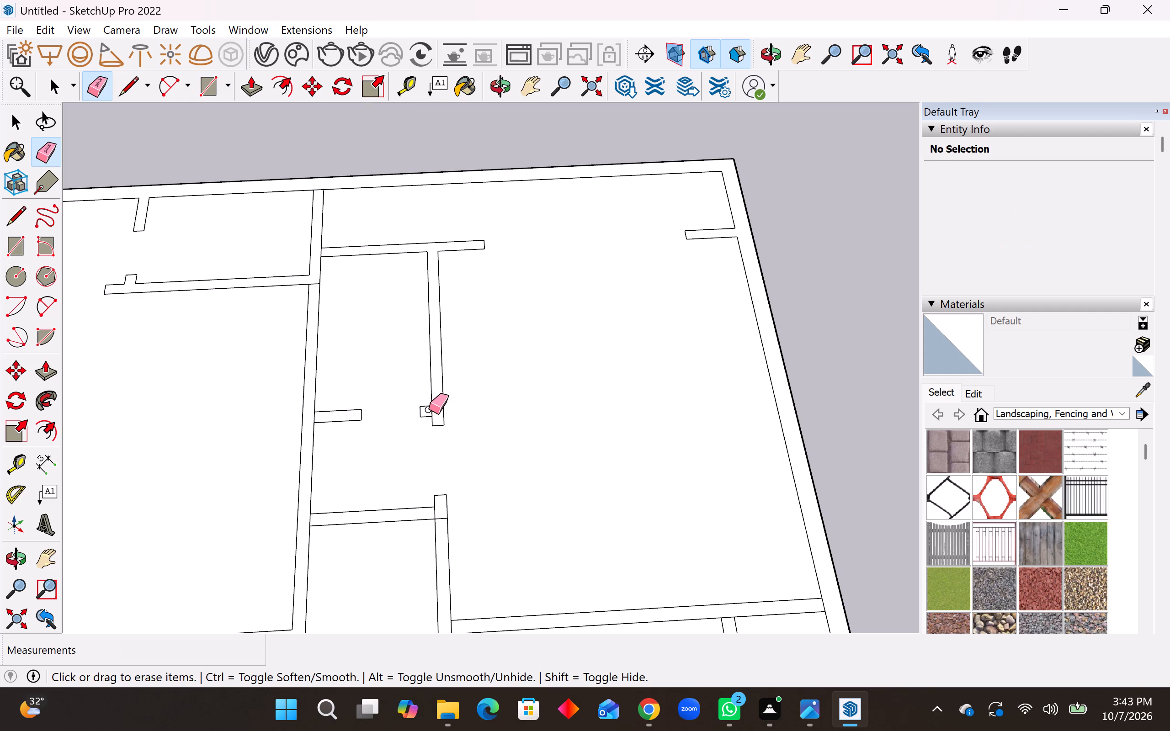
Erase the leftover junction lines at the cut cross partition's ends and where the central partition meets the far wall and adjoining partitions.
{"action": "left_click_drag", "start_coordinate": [430, 410], "coordinate": [436, 410]}
{"action": "left_click_drag", "start_coordinate": [315, 418], "coordinate": [310, 418]}
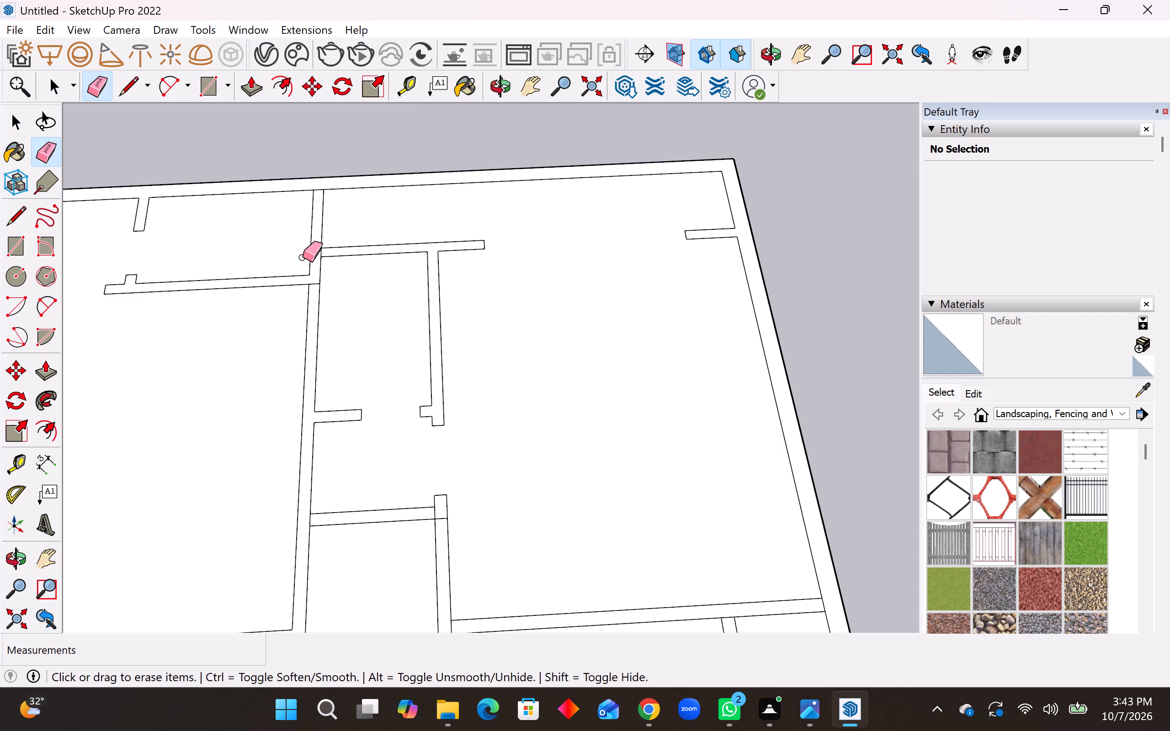
{"action": "scroll", "coordinate": [303, 257], "scroll_direction": "up", "scroll_amount": 3}
{"action": "left_click_drag", "start_coordinate": [322, 251], "coordinate": [331, 249]}
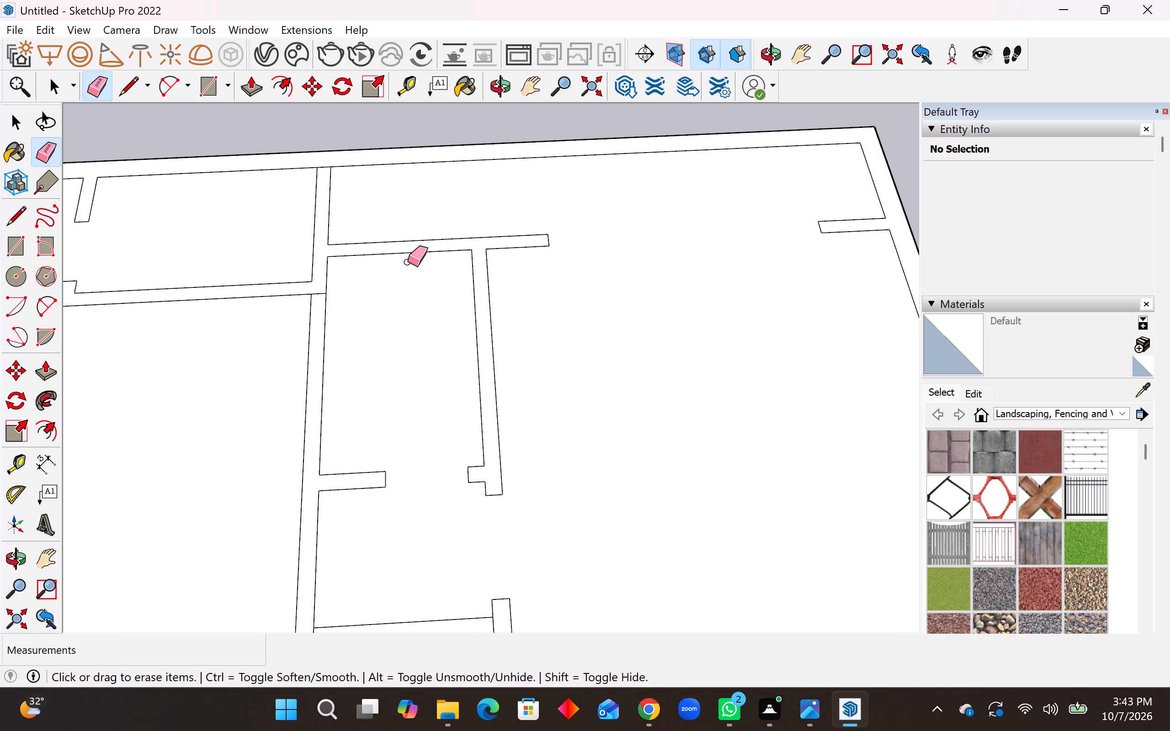
{"action": "scroll", "coordinate": [456, 282], "scroll_direction": "down", "scroll_amount": 6}
{"action": "scroll", "coordinate": [377, 222], "scroll_direction": "up", "scroll_amount": 1}
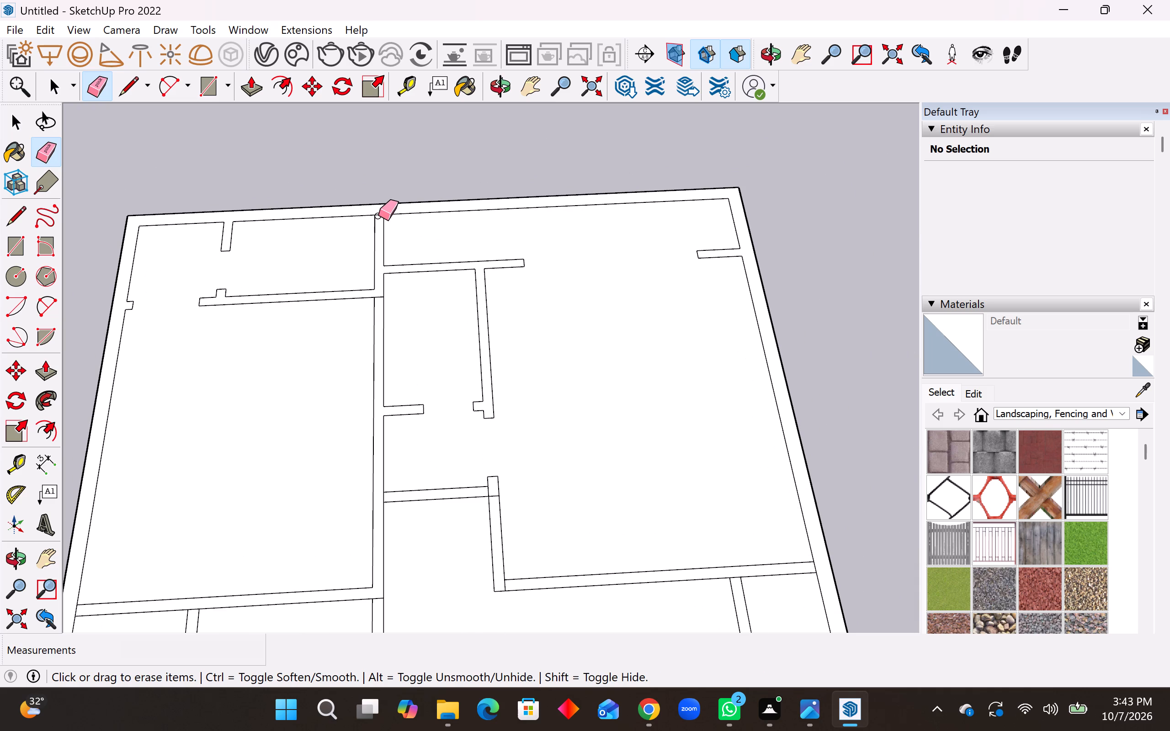
{"action": "left_click", "coordinate": [380, 215]}
{"action": "left_click", "coordinate": [379, 298]}
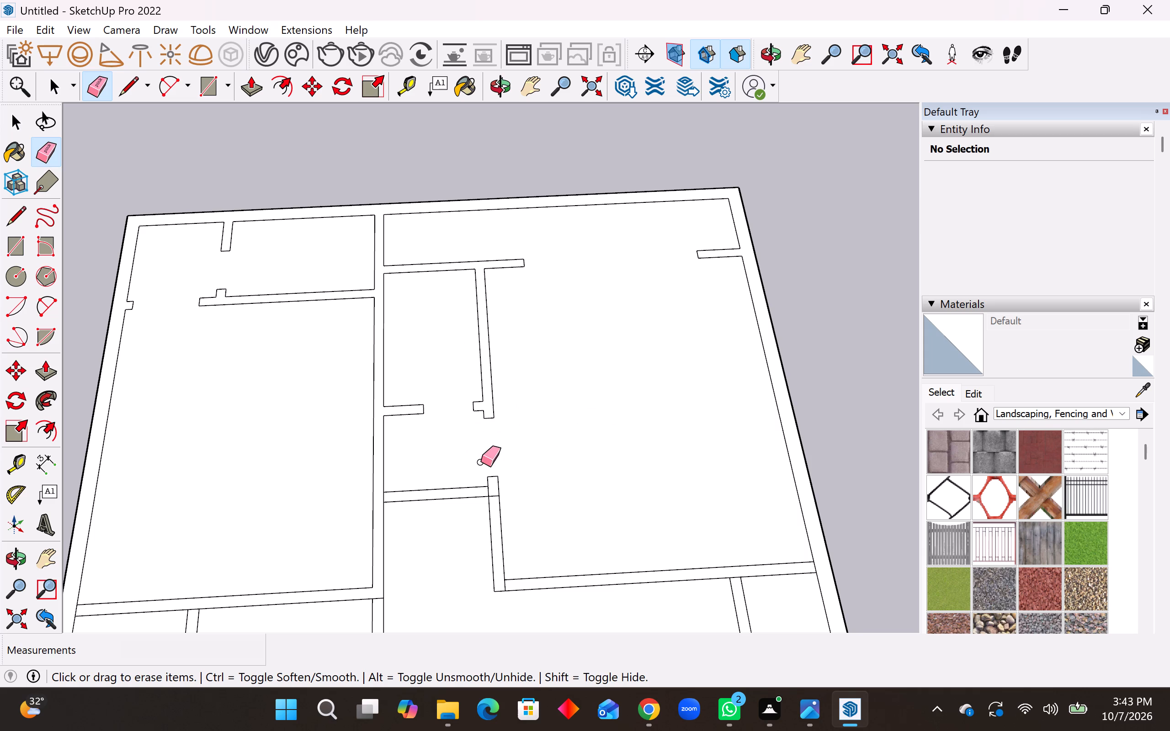
Place a guide 6" inside the large room from its near partition, and a second guide 3' from the first toward the far wall.
{"action": "scroll", "coordinate": [480, 450], "scroll_direction": "down", "scroll_amount": 3}
{"action": "scroll", "coordinate": [346, 614], "scroll_direction": "up", "scroll_amount": 2}
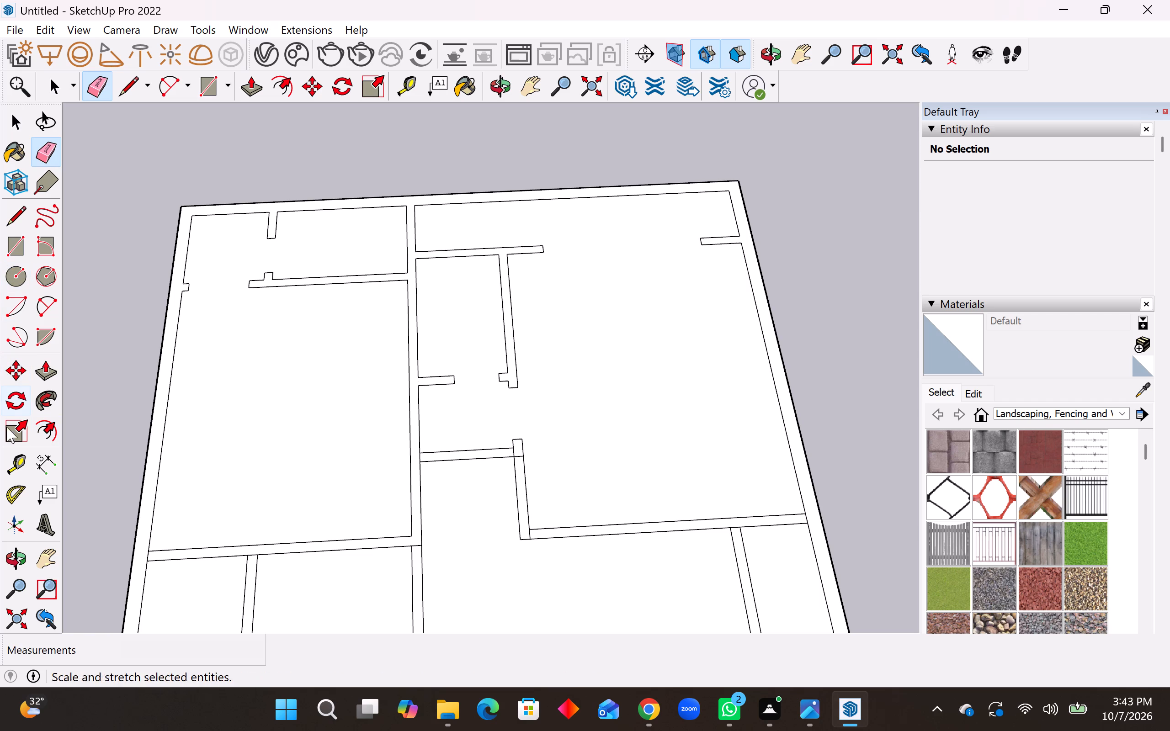
{"action": "left_click", "coordinate": [18, 460]}
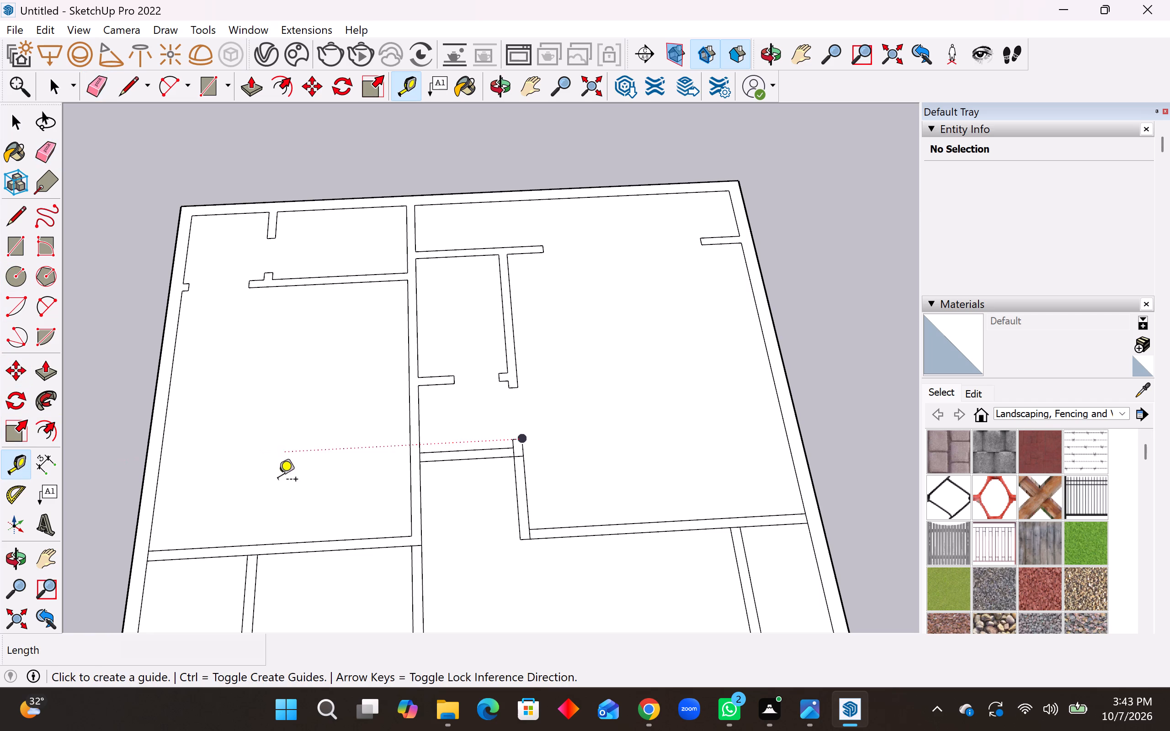
{"action": "left_click", "coordinate": [281, 545]}
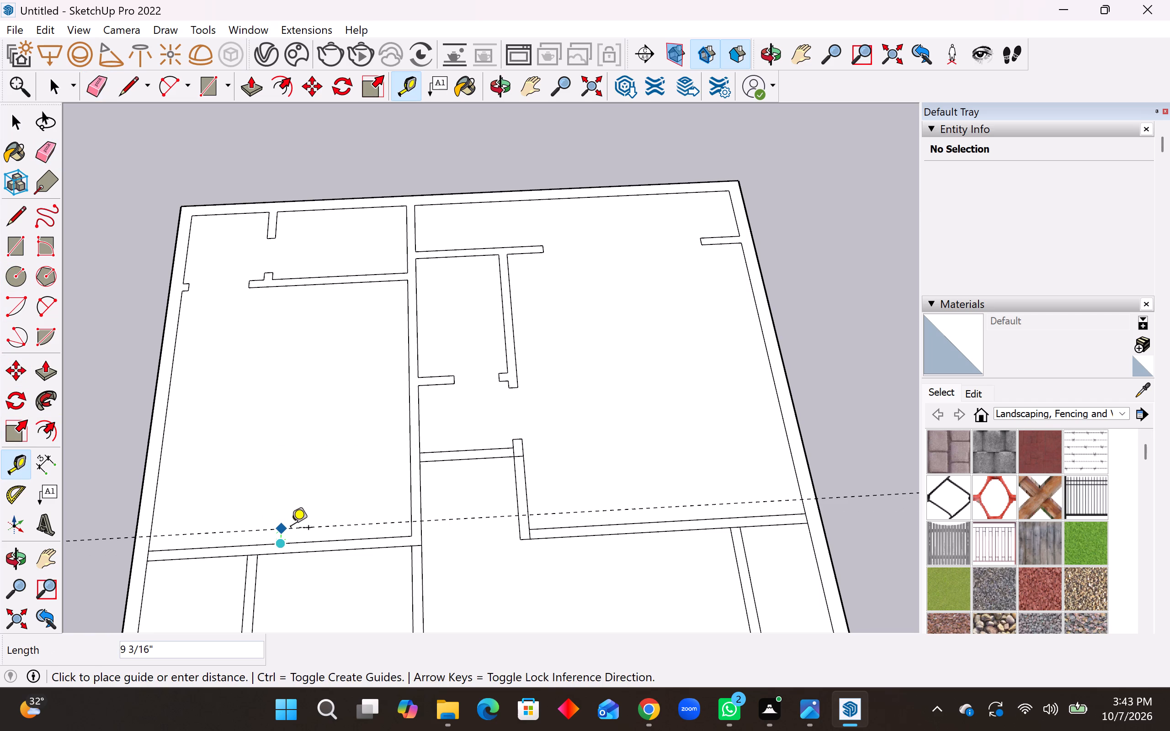
{"action": "type", "text": "6\""}
{"action": "key", "text": "Return"}
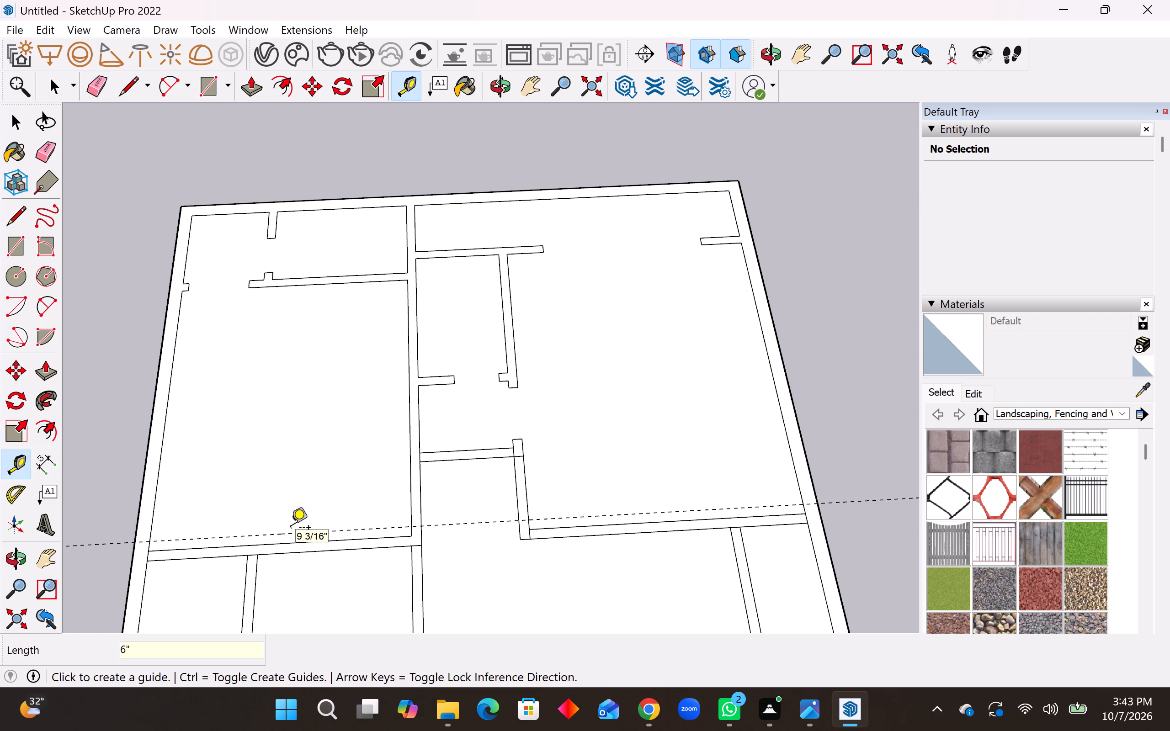
{"action": "left_click", "coordinate": [463, 524]}
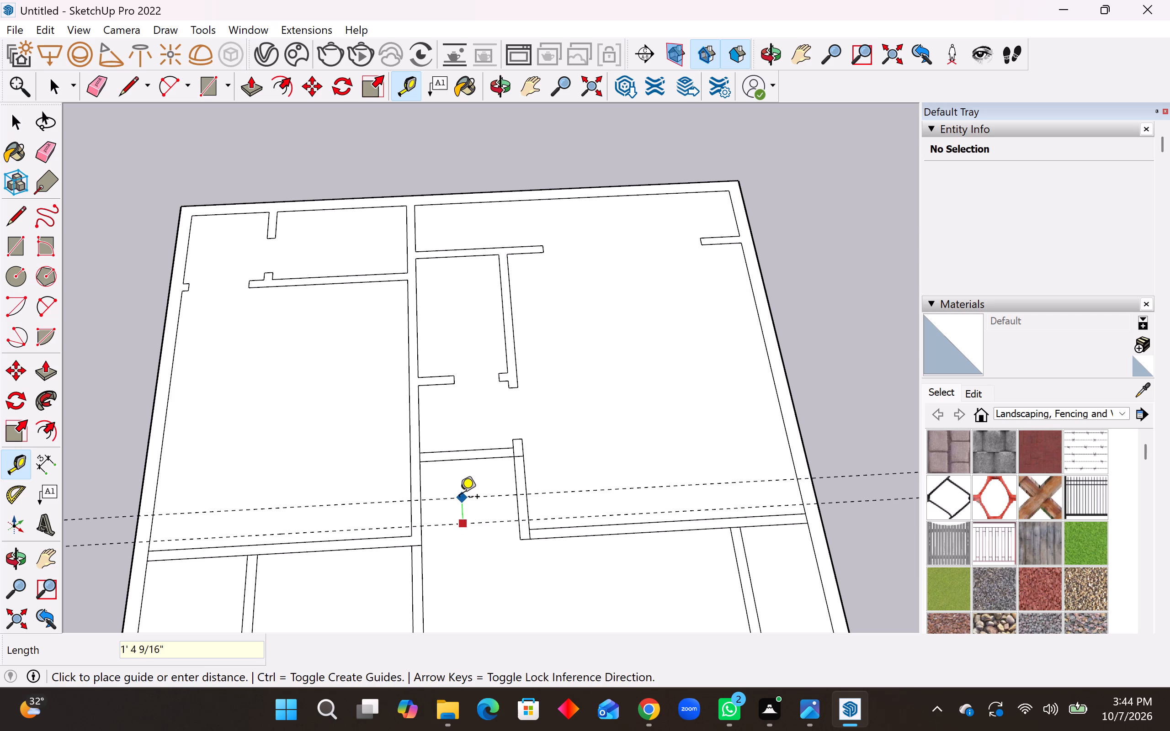
{"action": "type", "text": "3'"}
{"action": "key", "text": "Return"}
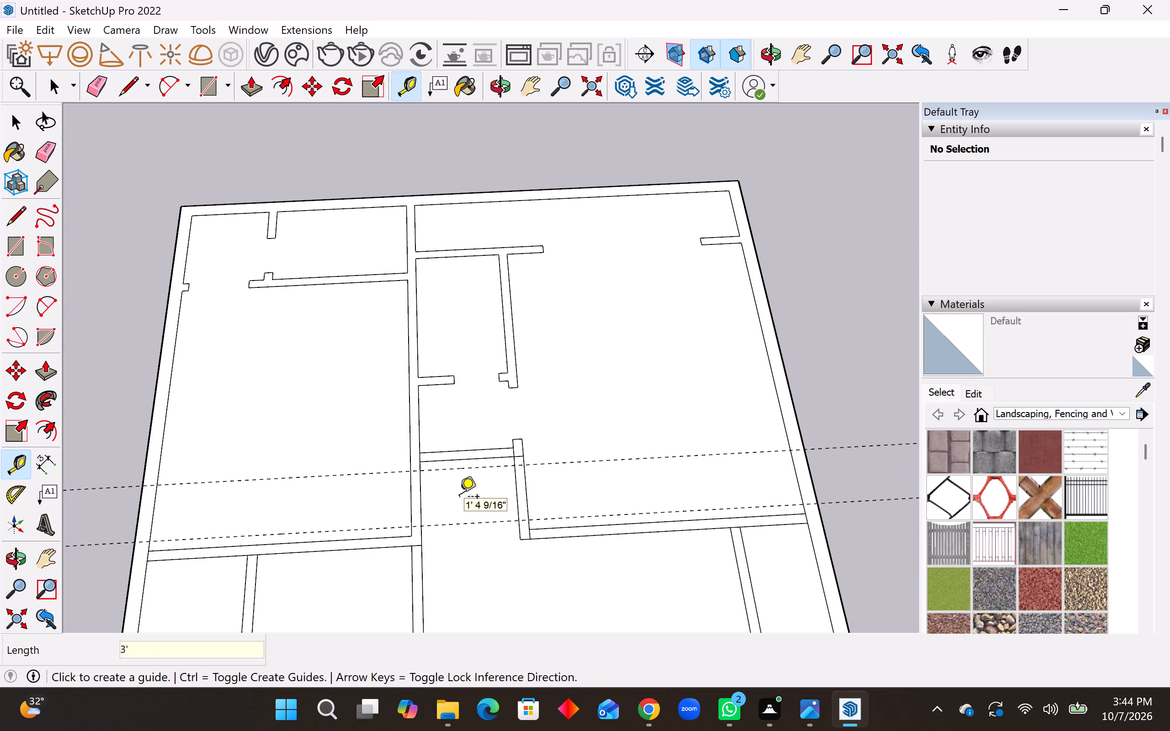
Draw a 3' by 6" rectangle between the two guides across both the central partition and the short parallel partition opposite it.
{"action": "left_click", "coordinate": [8, 253]}
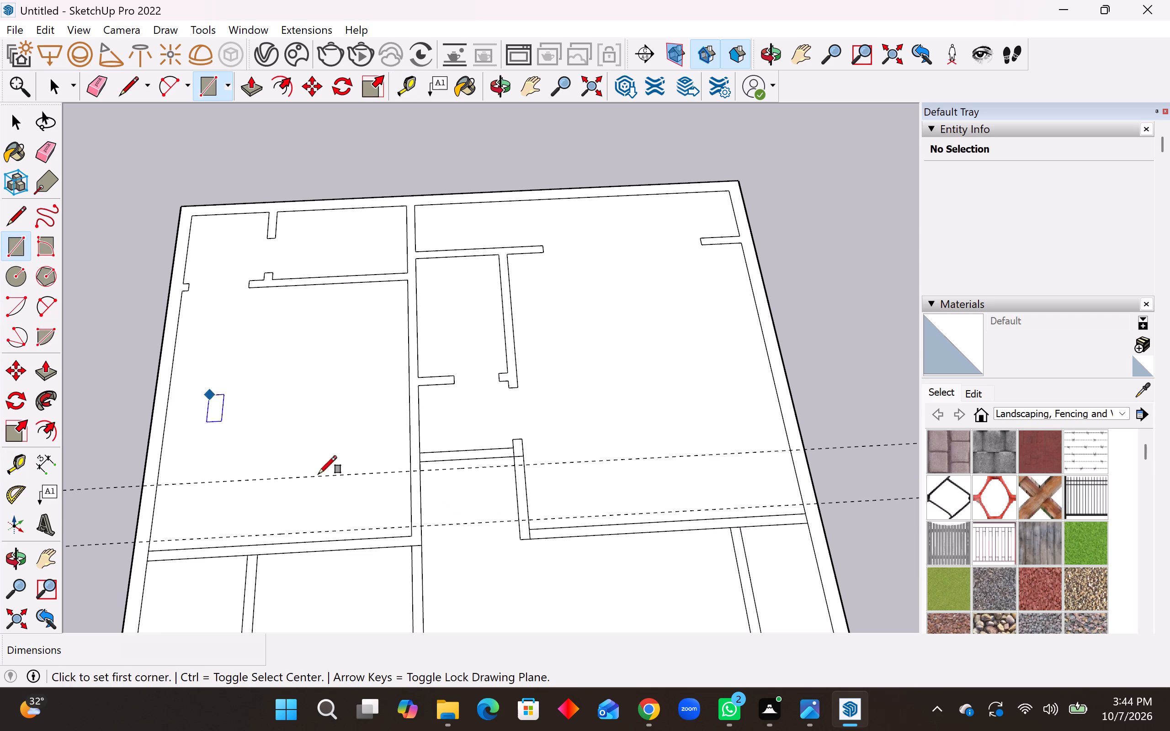
{"action": "scroll", "coordinate": [383, 499], "scroll_direction": "up", "scroll_amount": 6}
{"action": "left_click", "coordinate": [424, 538]}
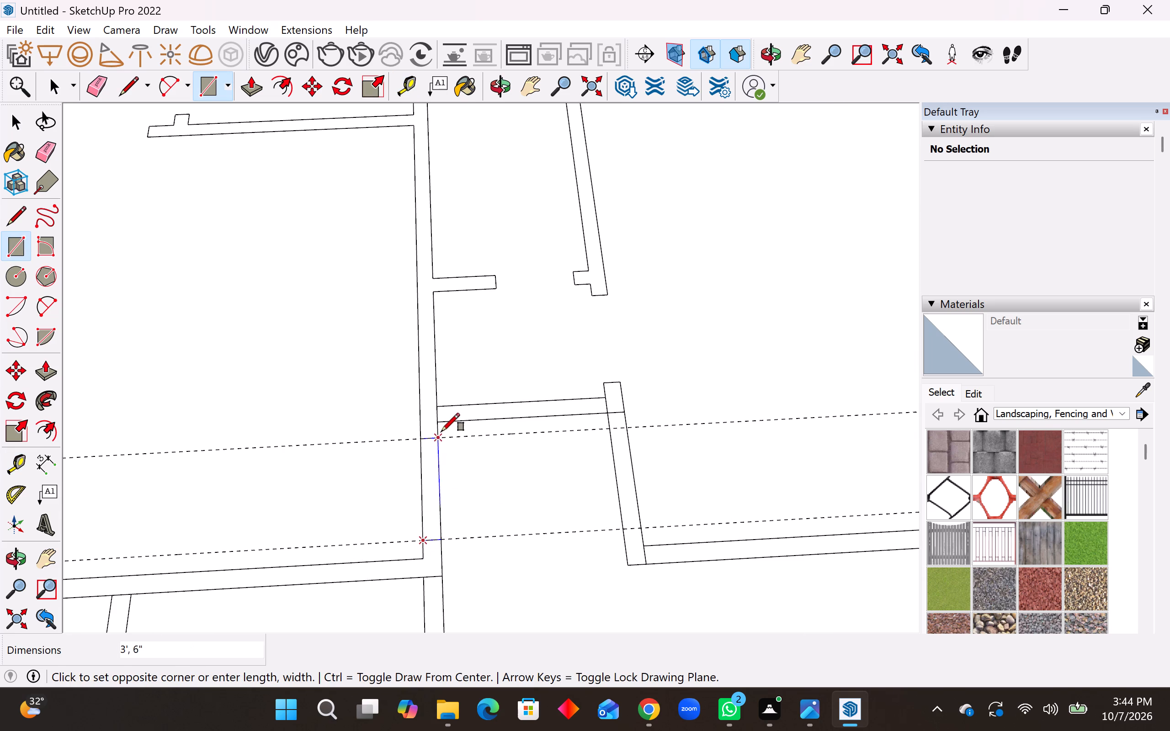
{"action": "left_click", "coordinate": [439, 438]}
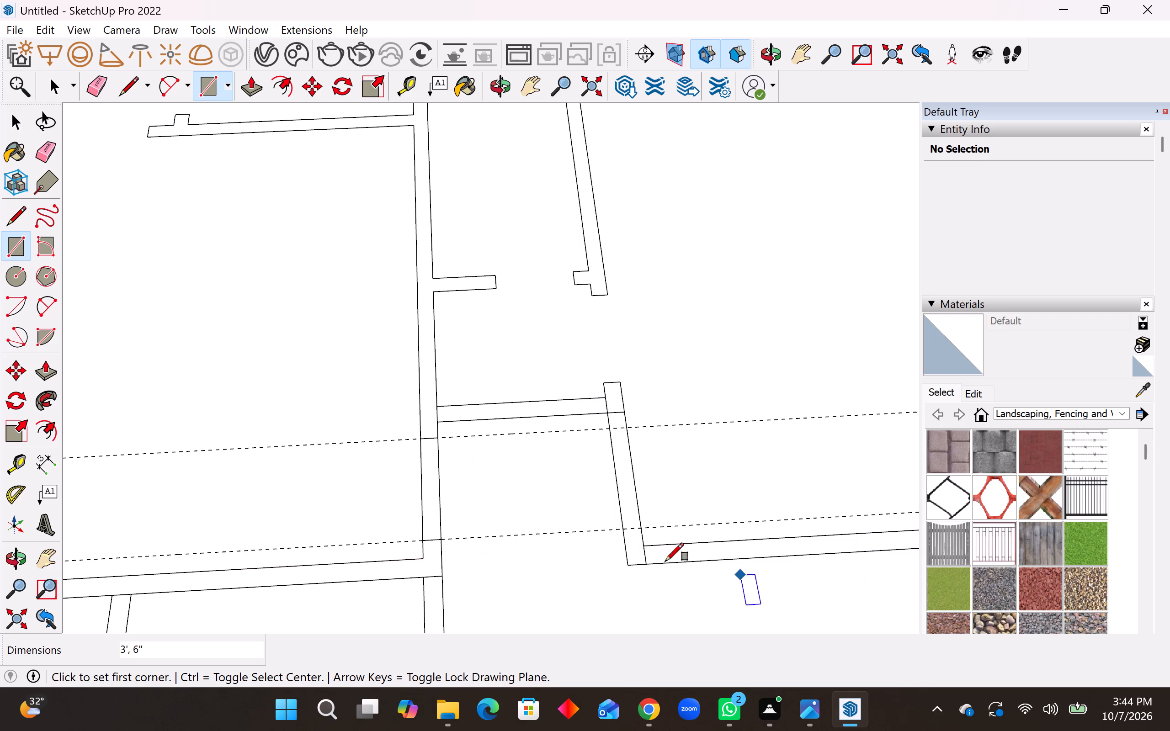
{"action": "left_click", "coordinate": [622, 530]}
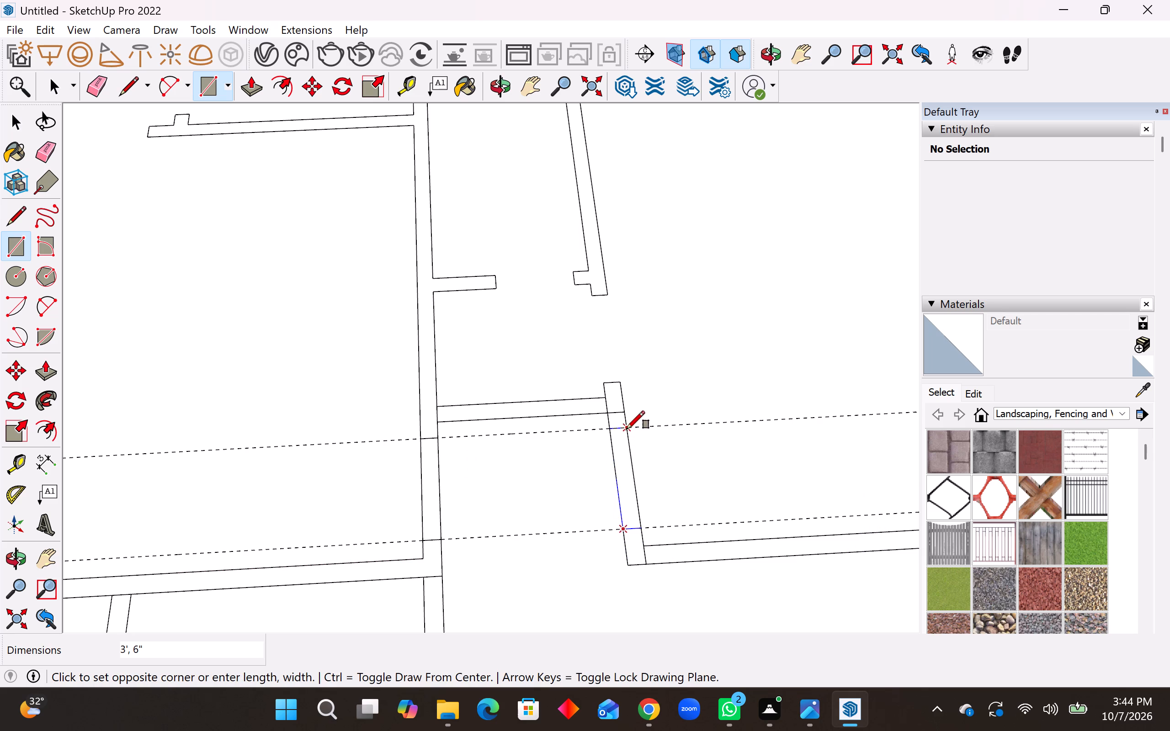
{"action": "left_click", "coordinate": [627, 429]}
Erase both guides and the leftover junction lines at the two ends of the short cross partition between the parallel partitions.
{"action": "left_click", "coordinate": [42, 162]}
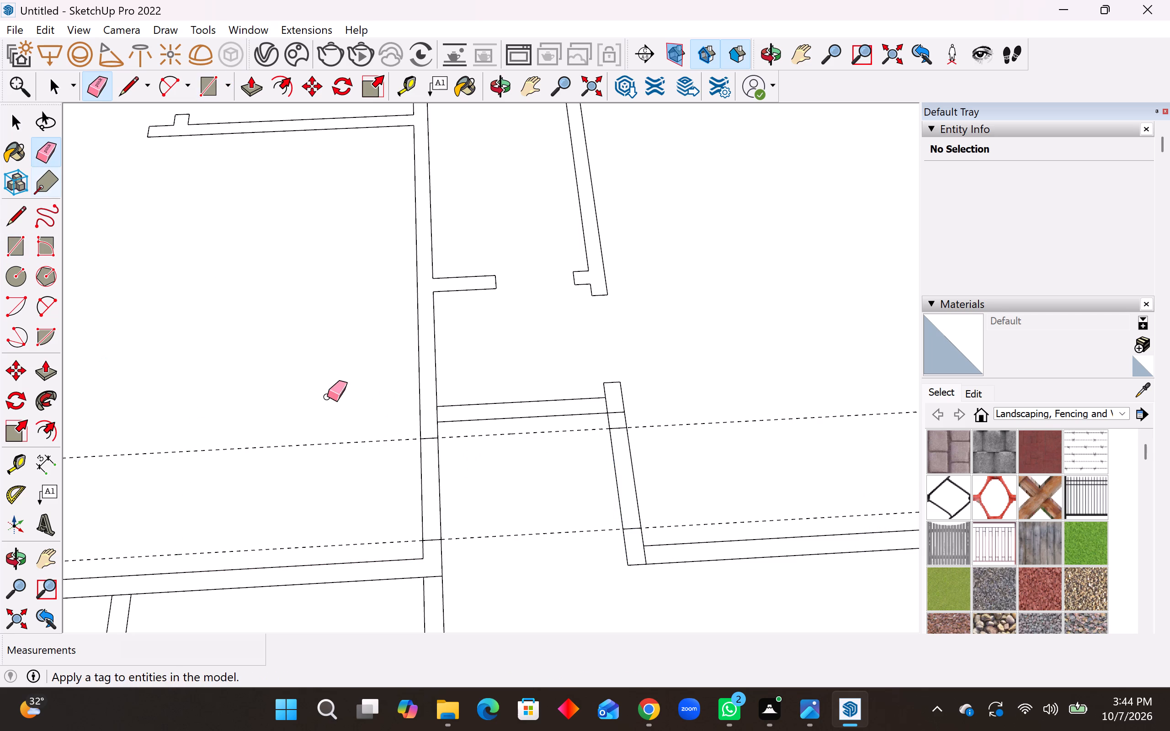
{"action": "left_click_drag", "start_coordinate": [526, 431], "coordinate": [536, 559]}
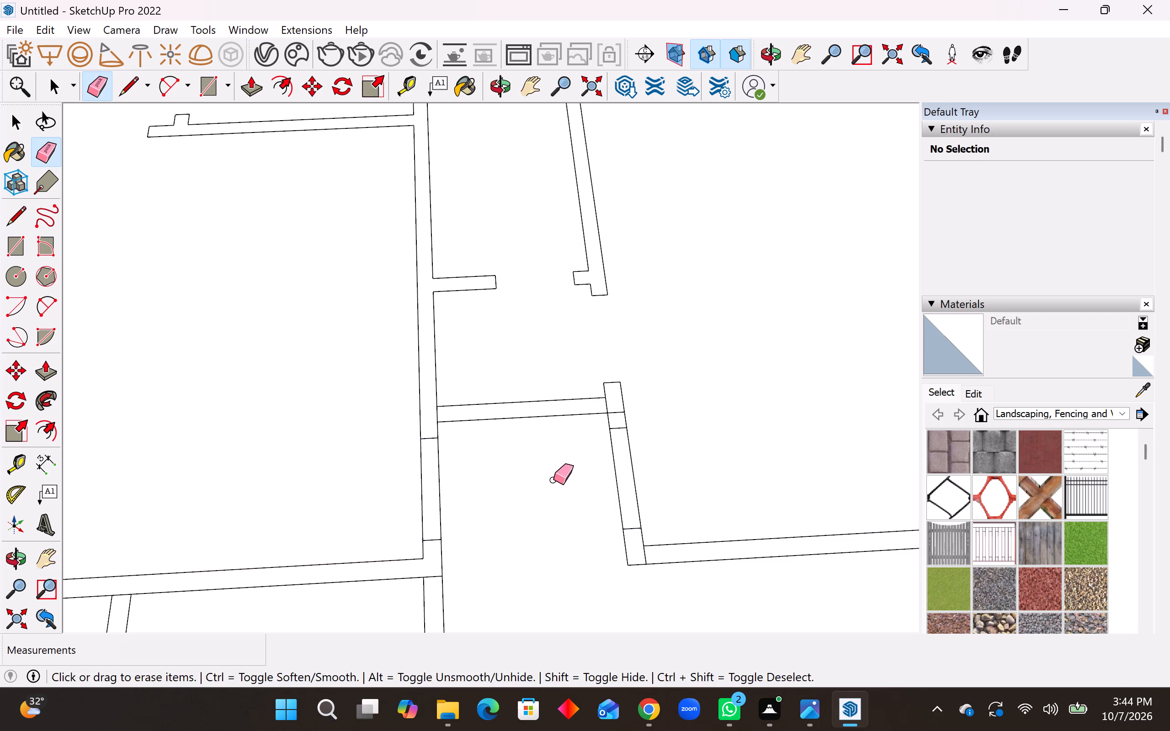
{"action": "left_click_drag", "start_coordinate": [614, 399], "coordinate": [617, 414]}
{"action": "left_click_drag", "start_coordinate": [606, 403], "coordinate": [612, 403]}
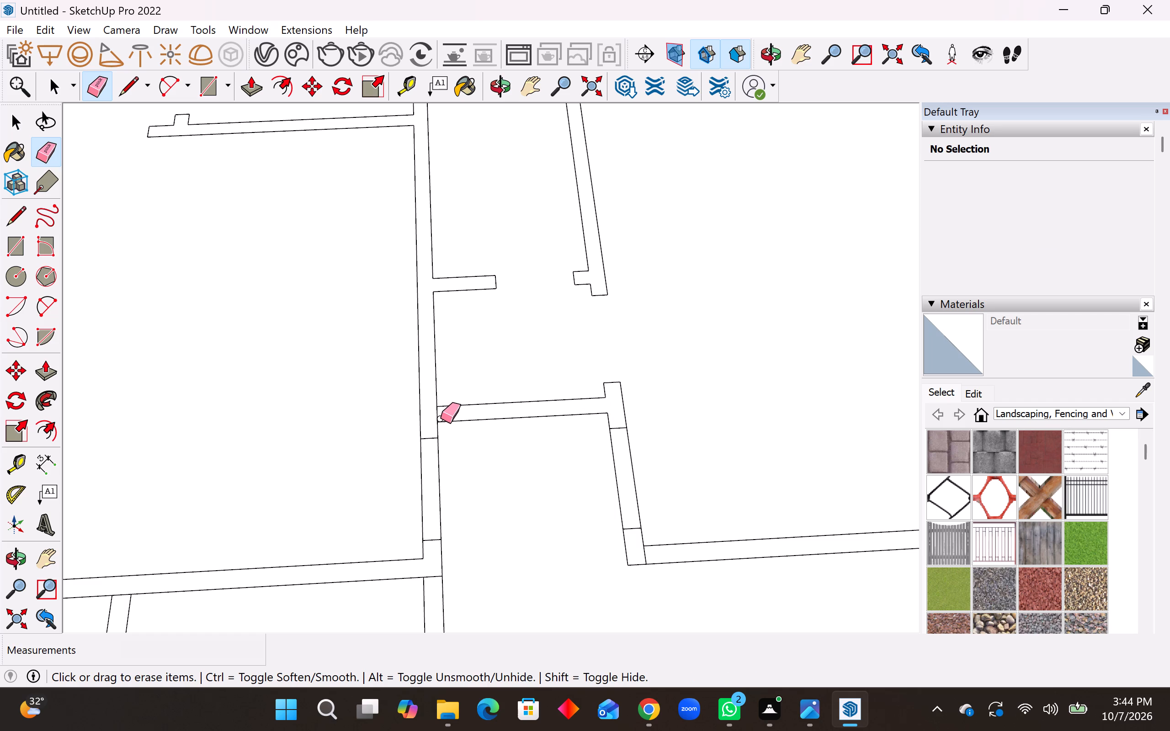
{"action": "left_click_drag", "start_coordinate": [438, 415], "coordinate": [444, 413]}
Erase the 3' wall edges between the rectangle ends in both parallel partitions to open two facing doorways.
{"action": "left_click_drag", "start_coordinate": [652, 467], "coordinate": [651, 467]}
{"action": "left_click_drag", "start_coordinate": [651, 467], "coordinate": [620, 476]}
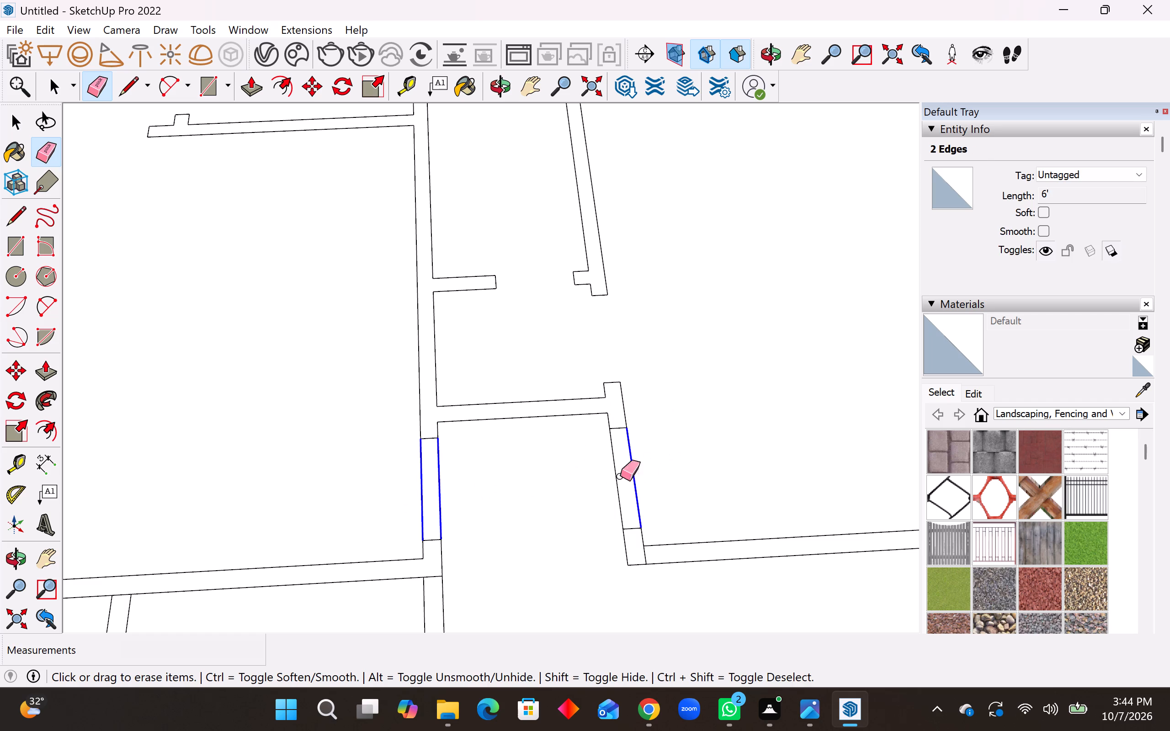
{"action": "left_click_drag", "start_coordinate": [620, 476], "coordinate": [619, 475]}
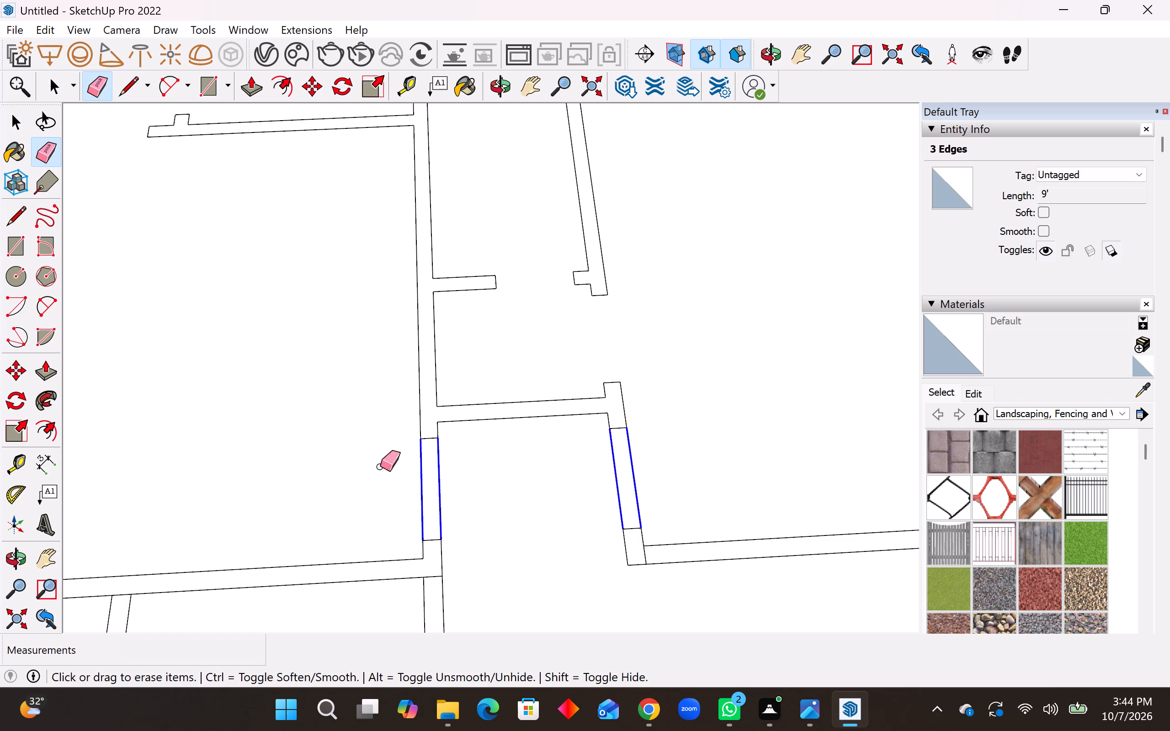
Erase the junction lines where the long cross partitions meet the two outer side walls and the stub beside the new doorway.
{"action": "scroll", "coordinate": [358, 436], "scroll_direction": "down", "scroll_amount": 10}
{"action": "scroll", "coordinate": [591, 535], "scroll_direction": "up", "scroll_amount": 1}
{"action": "scroll", "coordinate": [83, 492], "scroll_direction": "up", "scroll_amount": 3}
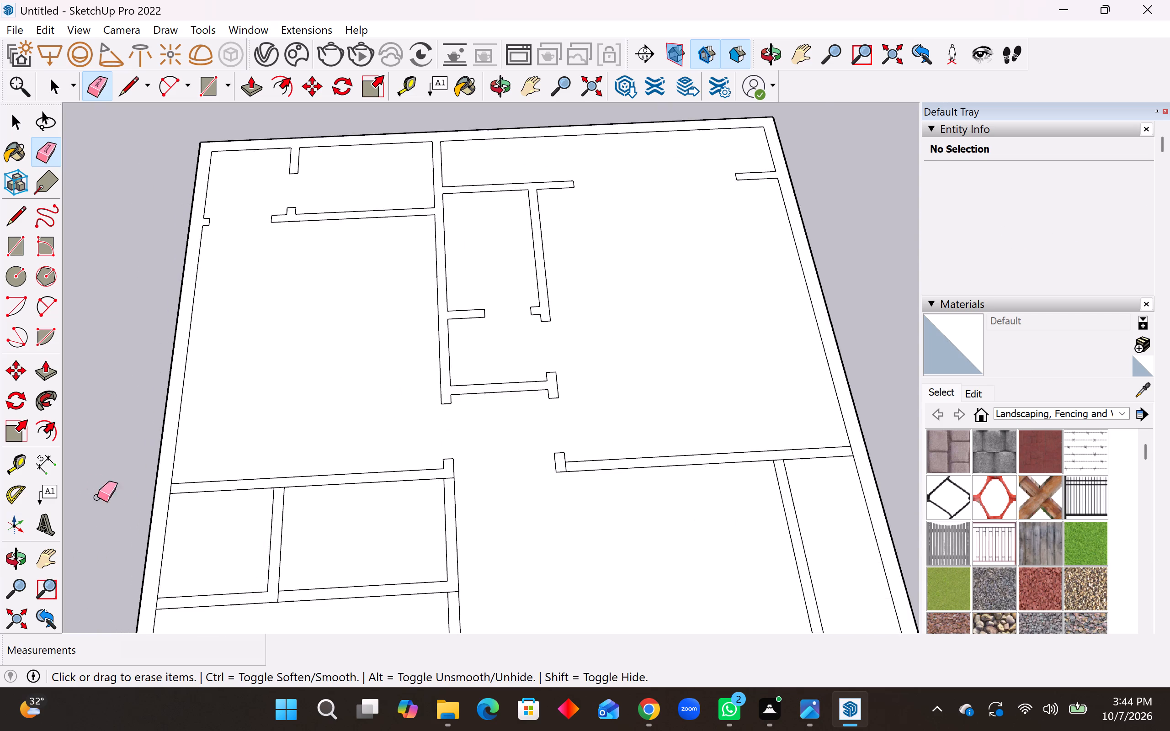
{"action": "scroll", "coordinate": [97, 497], "scroll_direction": "up", "scroll_amount": 5}
{"action": "left_click", "coordinate": [159, 480]}
{"action": "scroll", "coordinate": [134, 494], "scroll_direction": "down", "scroll_amount": 5}
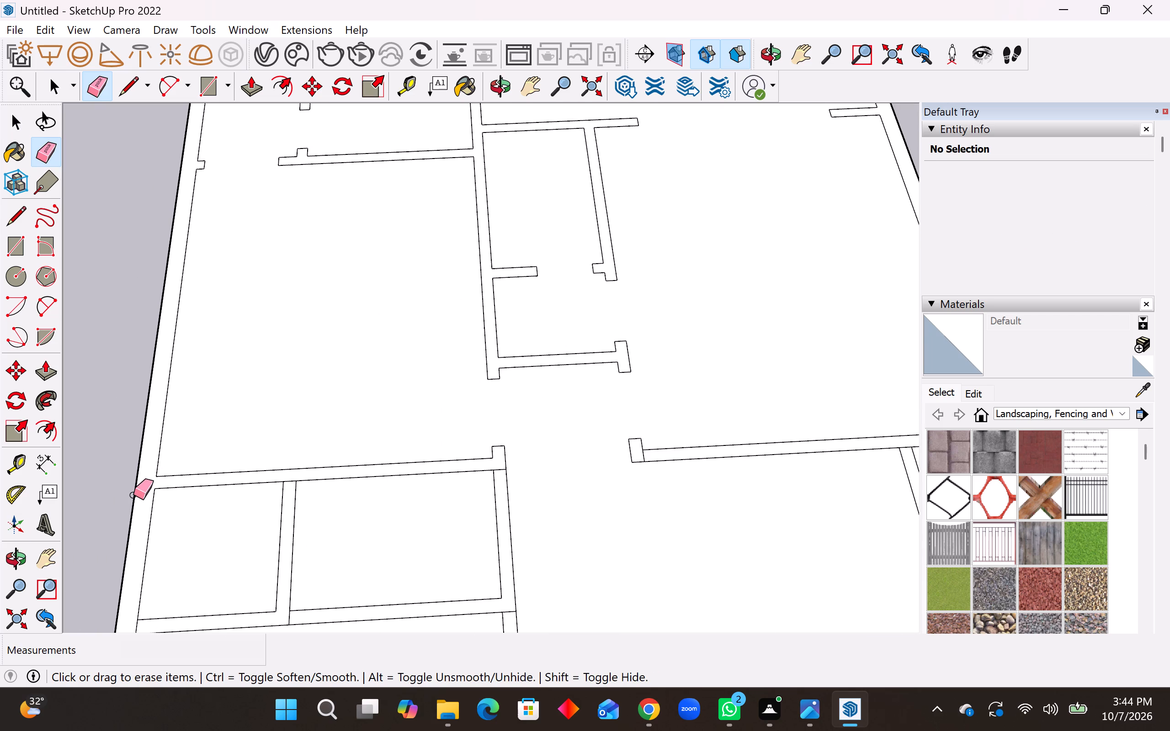
{"action": "scroll", "coordinate": [133, 495], "scroll_direction": "down", "scroll_amount": 2}
{"action": "scroll", "coordinate": [747, 442], "scroll_direction": "up", "scroll_amount": 3}
{"action": "left_click", "coordinate": [682, 461]}
{"action": "left_click", "coordinate": [686, 460]}
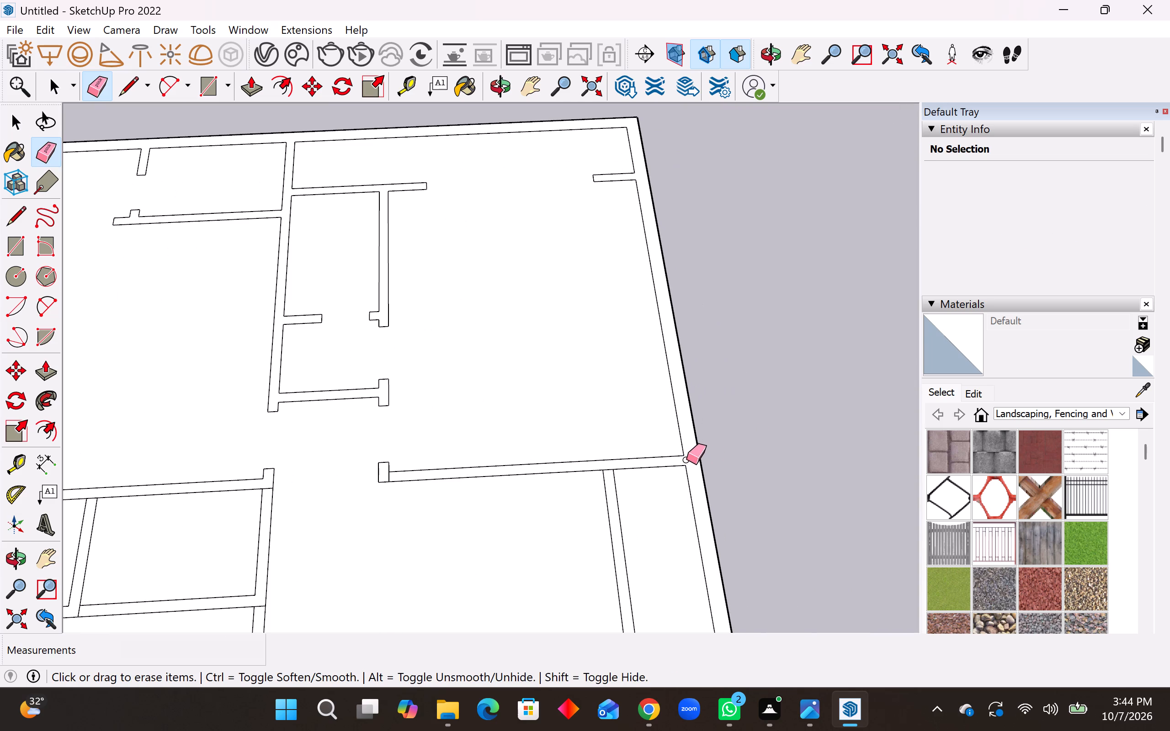
{"action": "scroll", "coordinate": [612, 358], "scroll_direction": "down", "scroll_amount": 3}
{"action": "scroll", "coordinate": [465, 461], "scroll_direction": "up", "scroll_amount": 7}
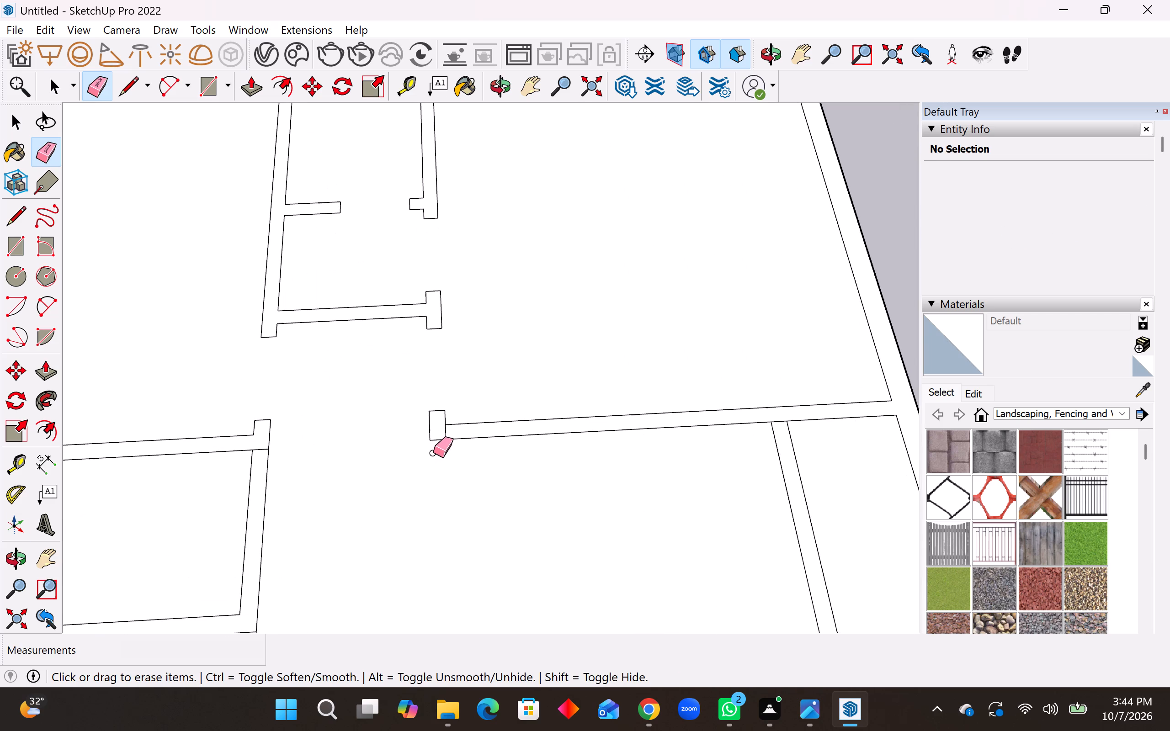
{"action": "scroll", "coordinate": [433, 453], "scroll_direction": "up", "scroll_amount": 1}
{"action": "left_click", "coordinate": [444, 431]}
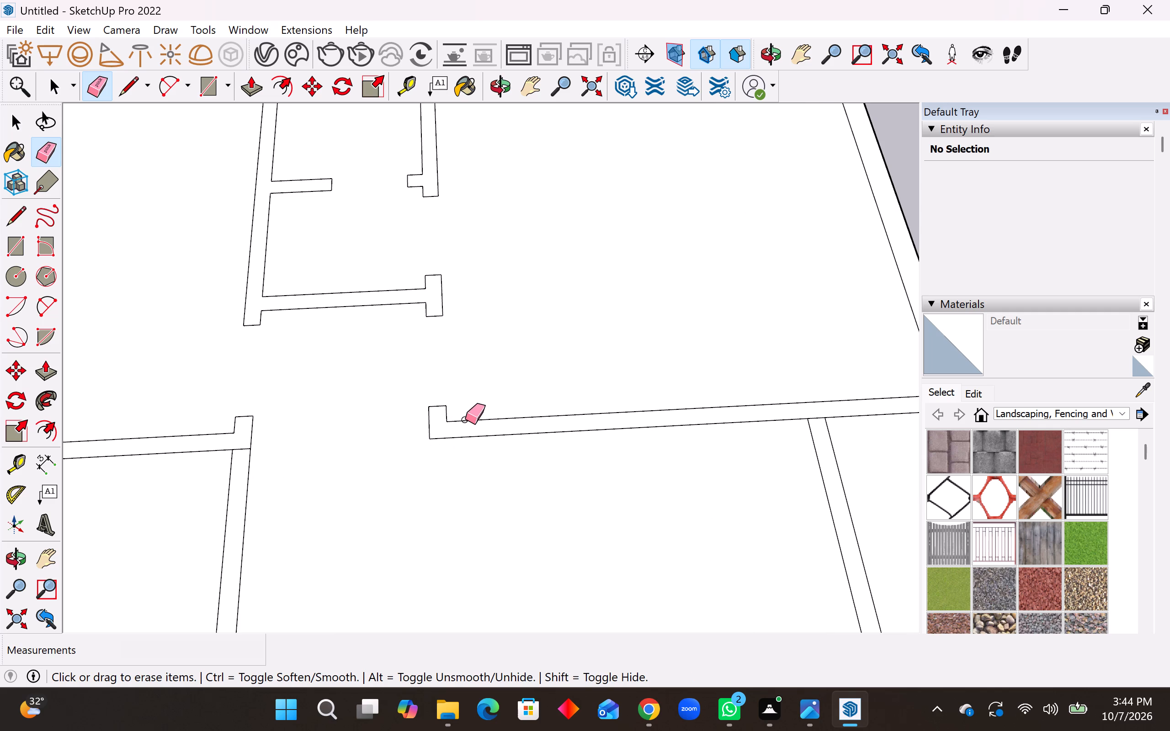
Draw a 6" line across the narrow side room's long partition near each of its two ends.
{"action": "scroll", "coordinate": [568, 315], "scroll_direction": "down", "scroll_amount": 8}
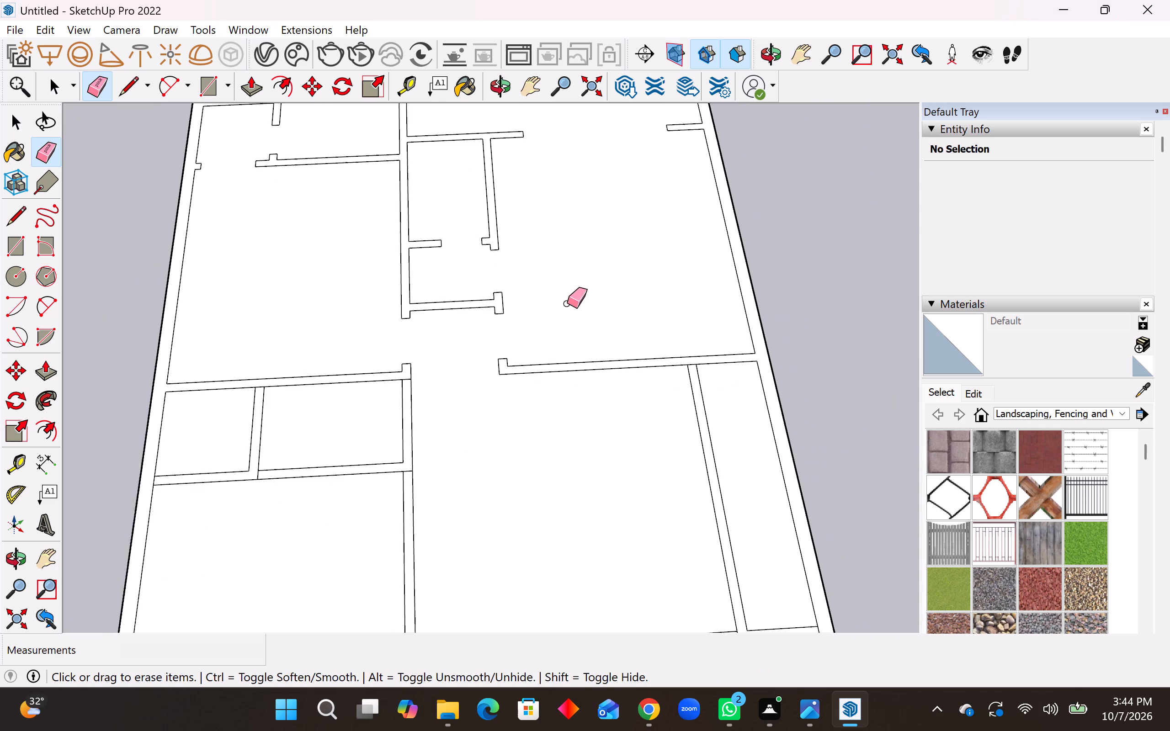
{"action": "left_click", "coordinate": [3, 211]}
{"action": "scroll", "coordinate": [770, 599], "scroll_direction": "up", "scroll_amount": 3}
{"action": "scroll", "coordinate": [741, 459], "scroll_direction": "up", "scroll_amount": 3}
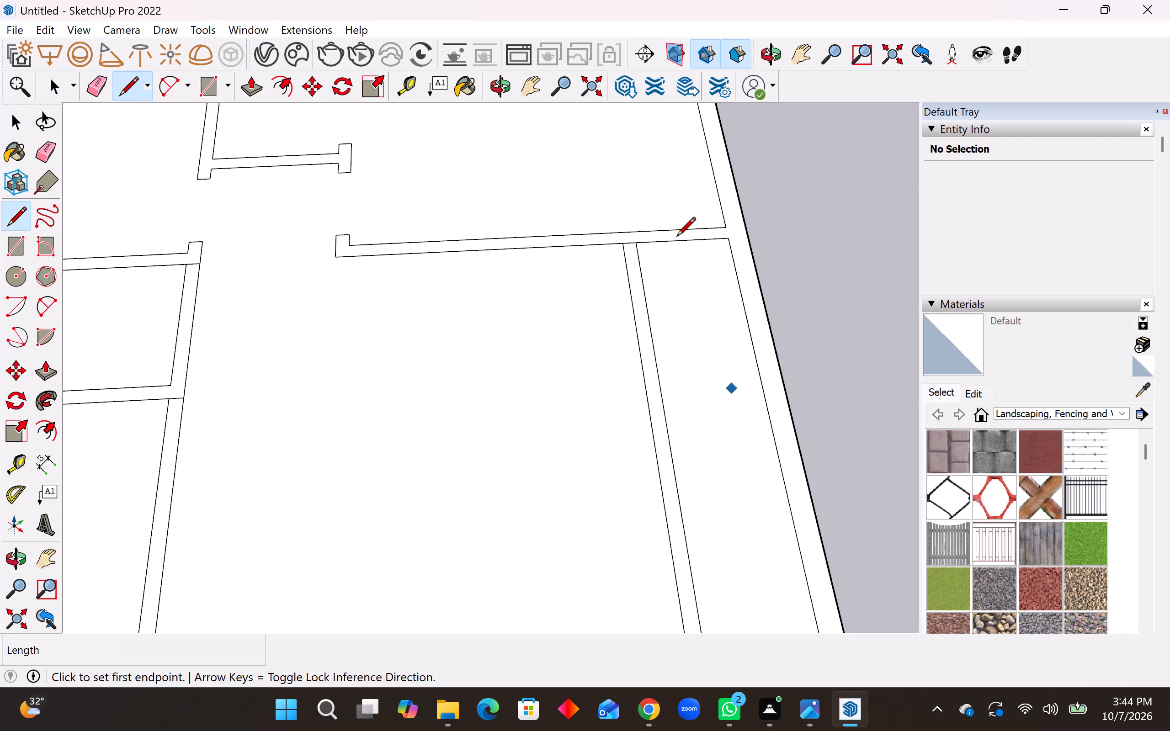
{"action": "left_click", "coordinate": [628, 276]}
{"action": "left_click", "coordinate": [643, 278]}
{"action": "scroll", "coordinate": [657, 249], "scroll_direction": "down", "scroll_amount": 9}
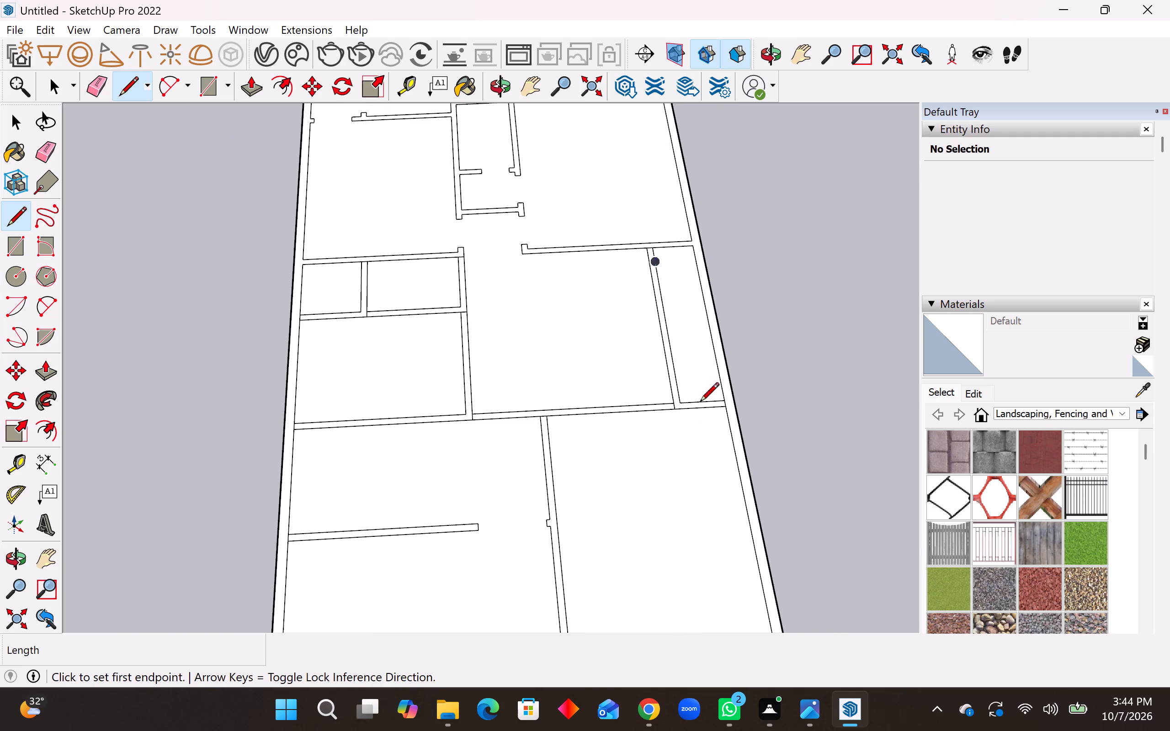
{"action": "scroll", "coordinate": [675, 388], "scroll_direction": "up", "scroll_amount": 4}
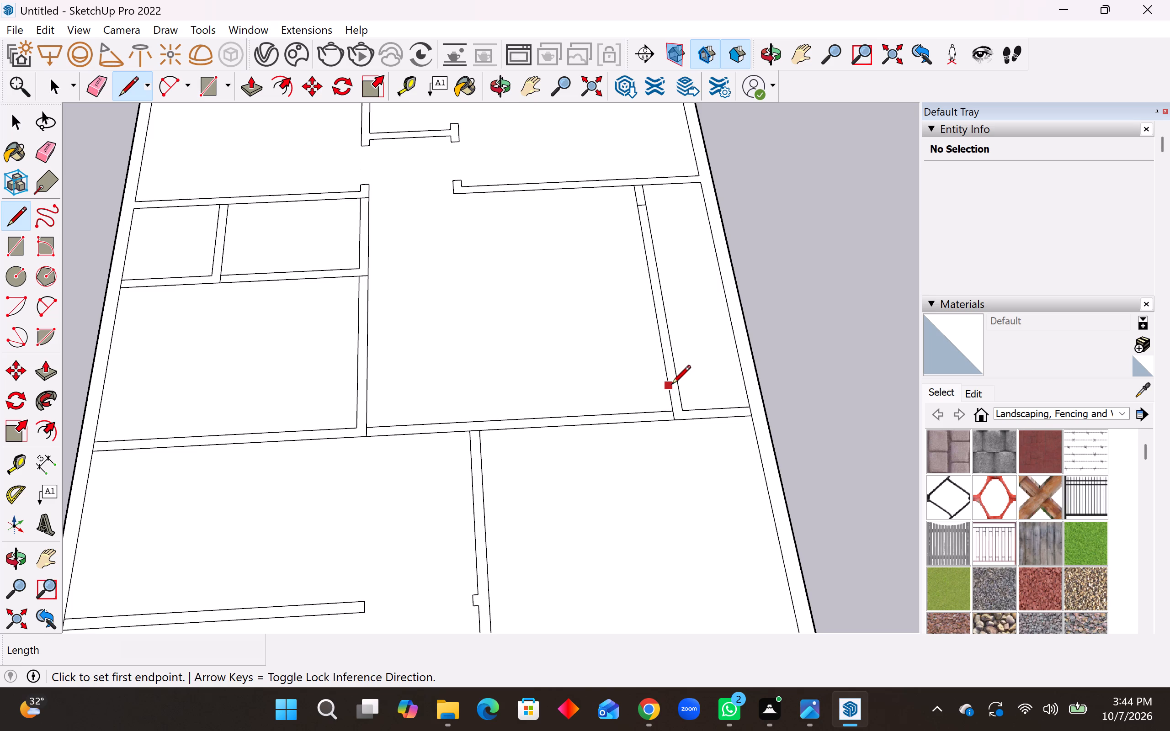
{"action": "left_click", "coordinate": [671, 386]}
{"action": "left_click", "coordinate": [679, 384]}
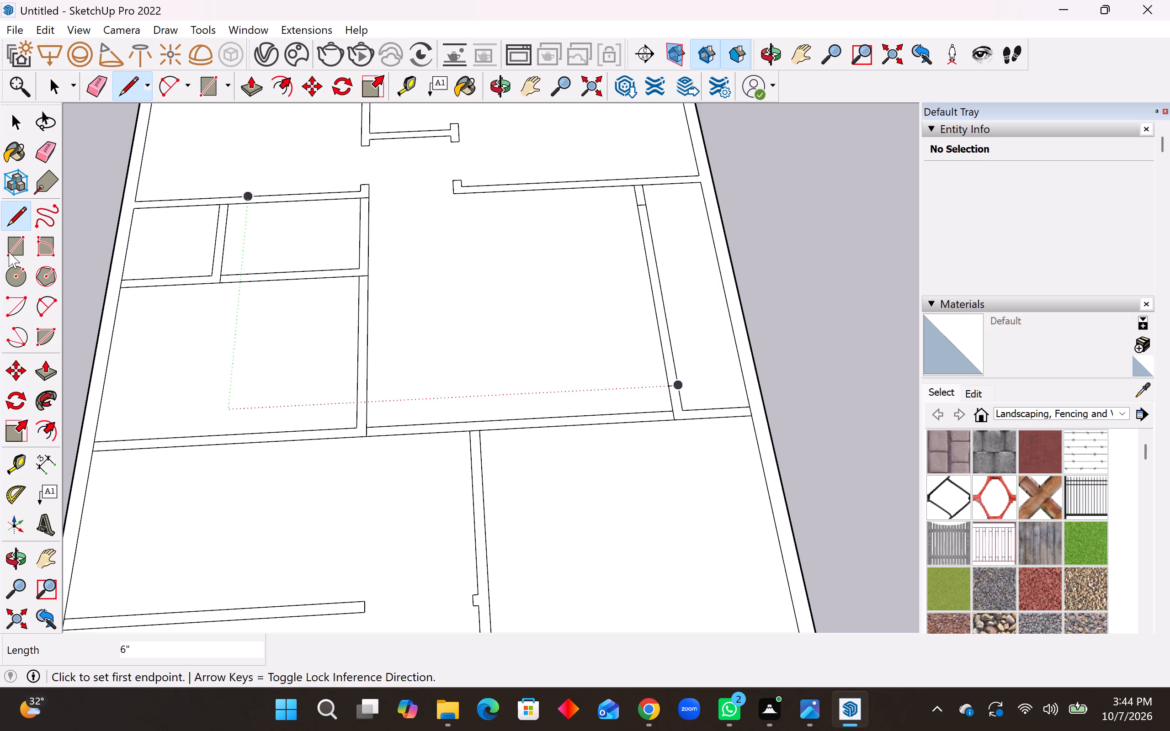
Erase the narrow side room's partition edges between the two cross lines, leaving a short stub at each end.
{"action": "left_click", "coordinate": [42, 149]}
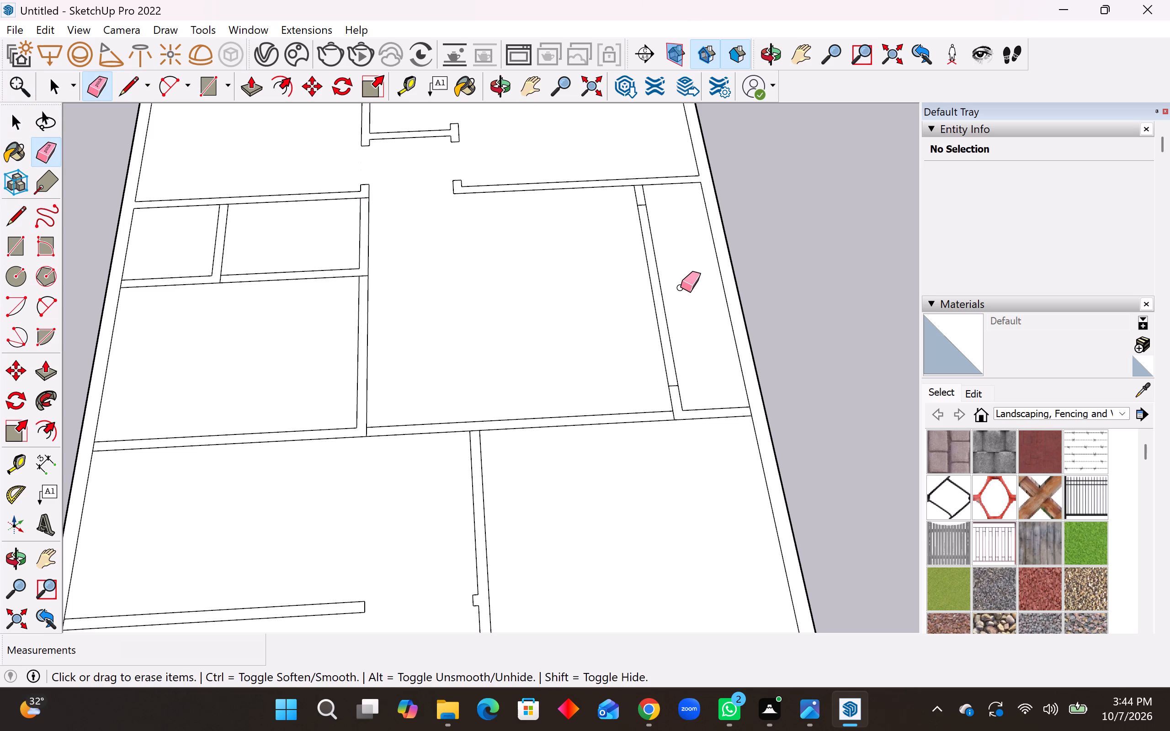
{"action": "left_click_drag", "start_coordinate": [669, 291], "coordinate": [619, 302]}
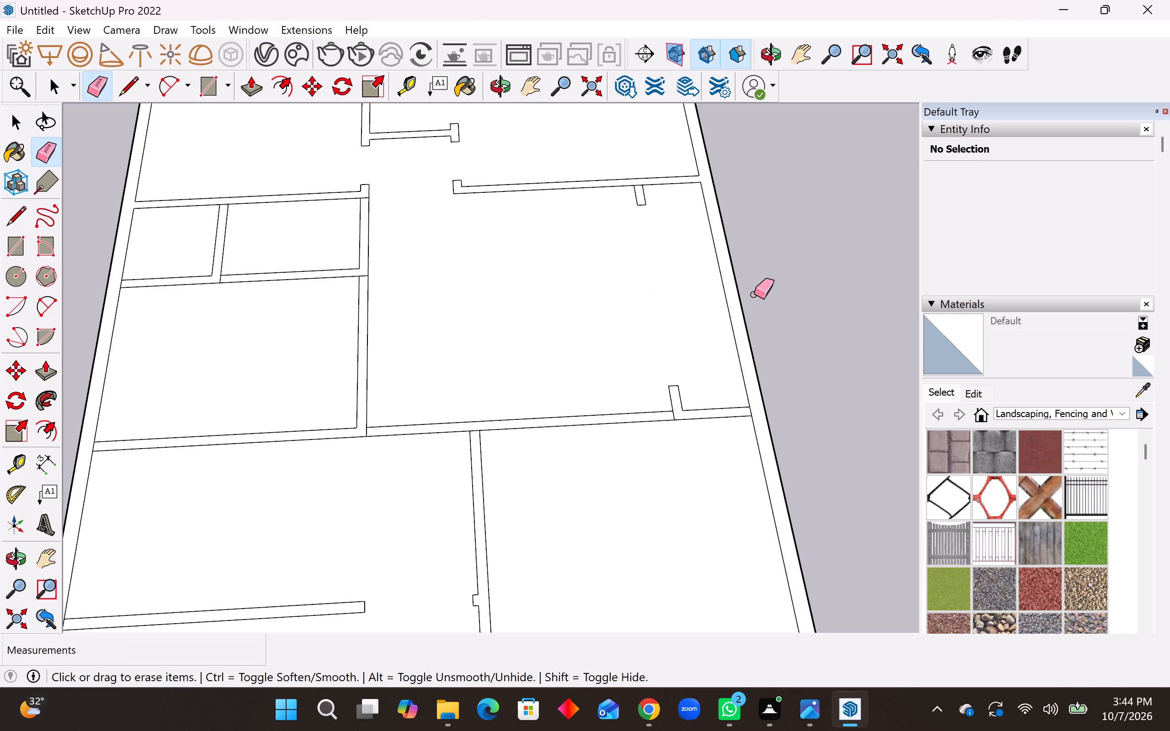
Erase the leftover junction lines at the bases of both stubs and where the adjoining cross partition meets the outer side wall.
{"action": "scroll", "coordinate": [642, 184], "scroll_direction": "up", "scroll_amount": 5}
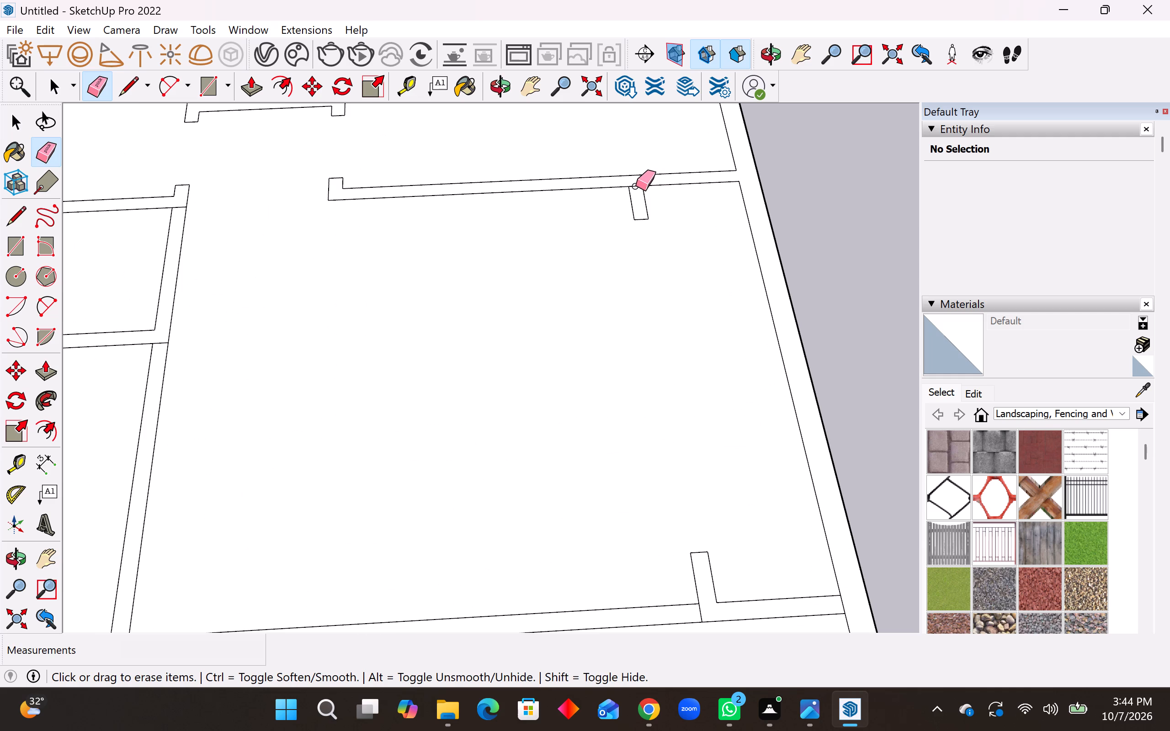
{"action": "left_click_drag", "start_coordinate": [636, 186], "coordinate": [636, 180]}
{"action": "scroll", "coordinate": [673, 242], "scroll_direction": "down", "scroll_amount": 6}
{"action": "scroll", "coordinate": [710, 536], "scroll_direction": "up", "scroll_amount": 4}
{"action": "left_click_drag", "start_coordinate": [785, 389], "coordinate": [791, 389]}
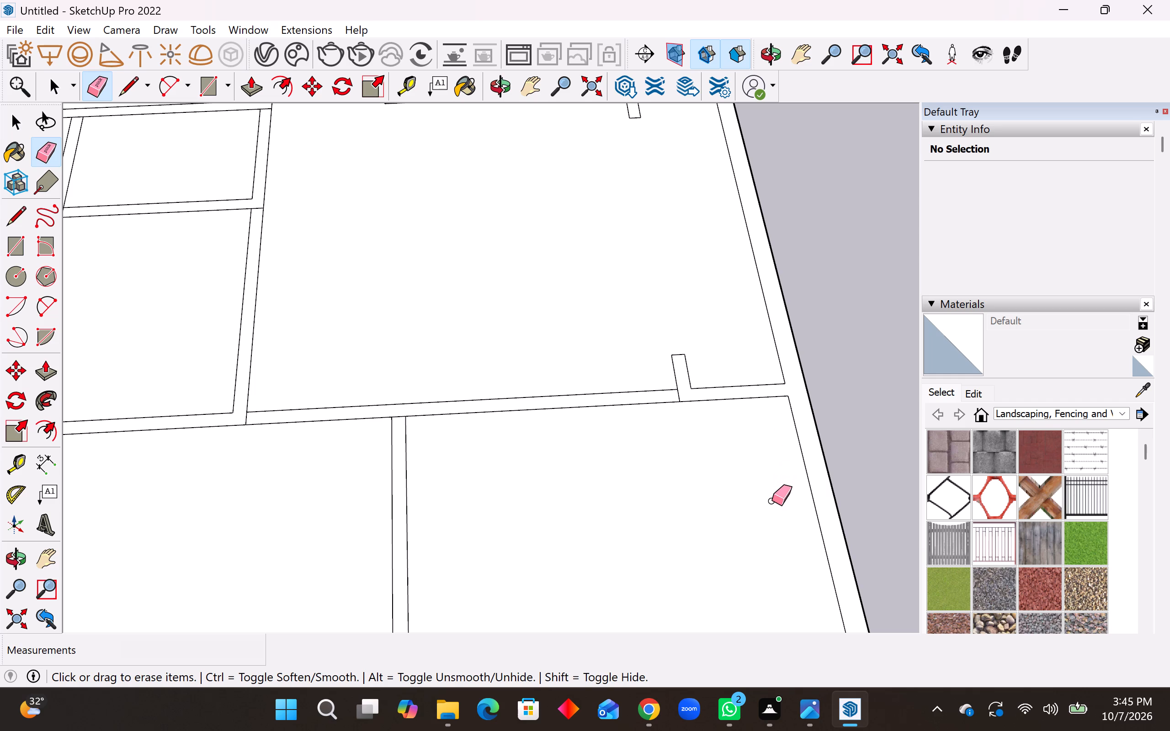
{"action": "scroll", "coordinate": [772, 501], "scroll_direction": "down", "scroll_amount": 3}
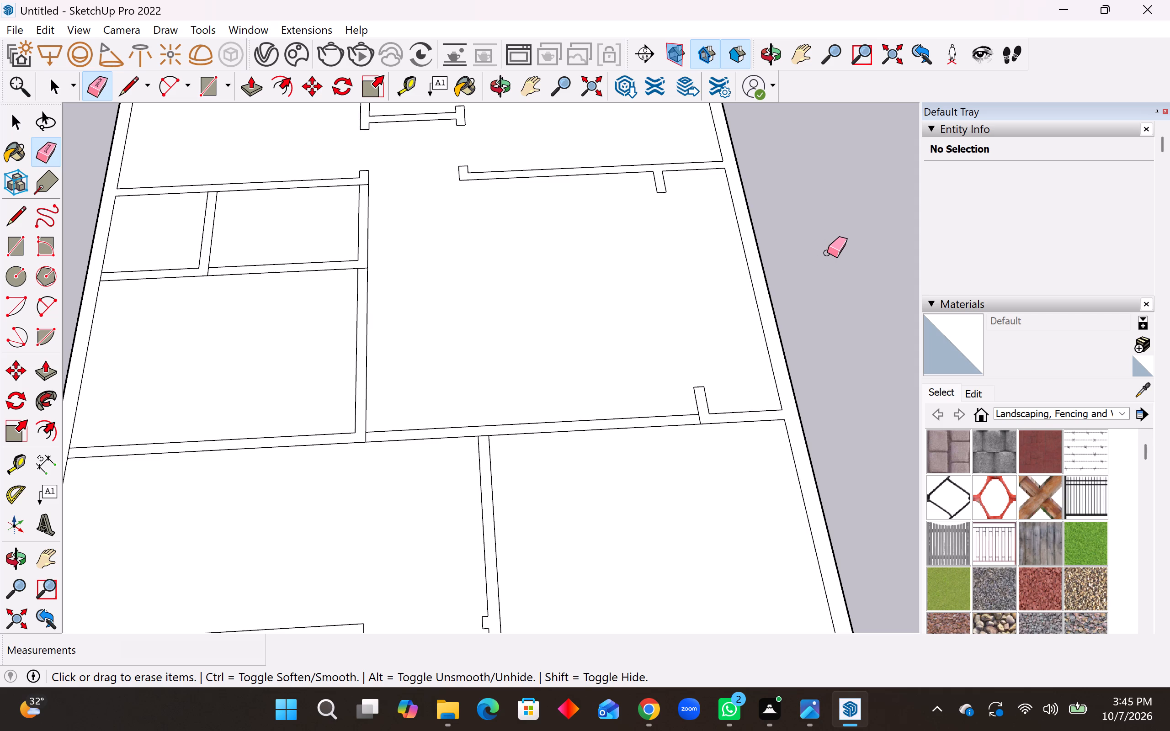
{"action": "scroll", "coordinate": [703, 418], "scroll_direction": "up", "scroll_amount": 3}
{"action": "left_click", "coordinate": [699, 418]}
{"action": "scroll", "coordinate": [784, 472], "scroll_direction": "down", "scroll_amount": 2}
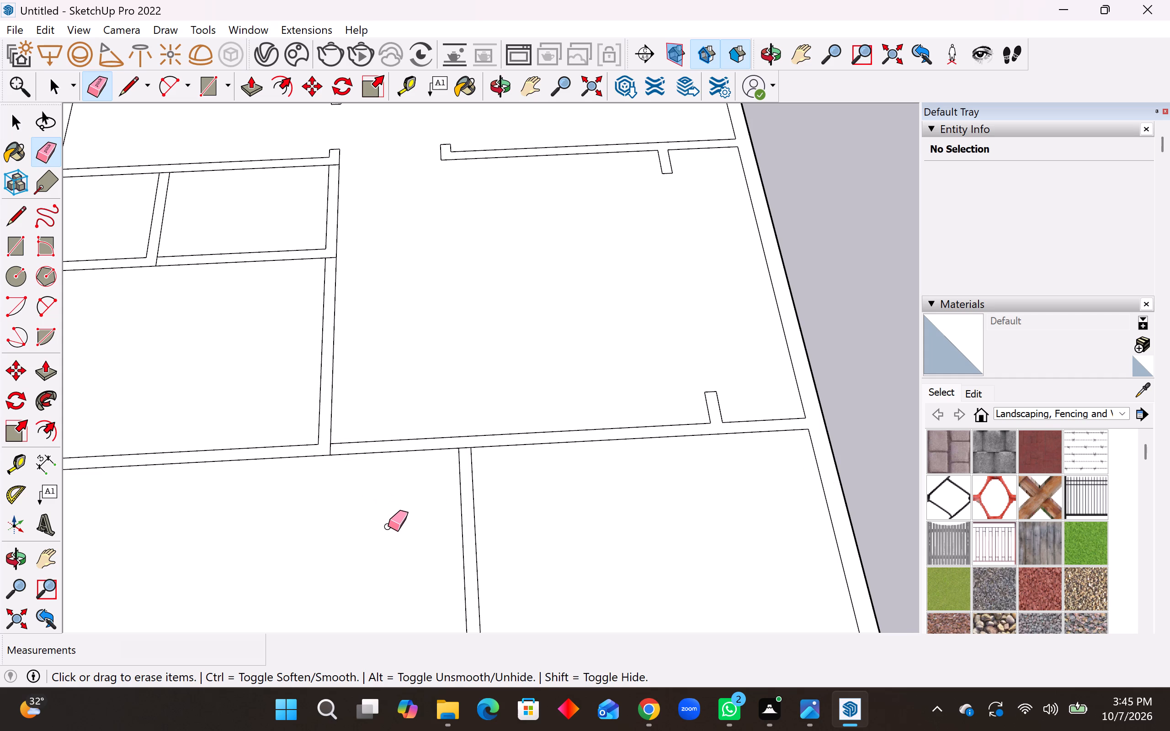
Draw a 6" line across the far partition of the small room against the outer side wall, near each of its two ends.
{"action": "scroll", "coordinate": [718, 524], "scroll_direction": "down", "scroll_amount": 3}
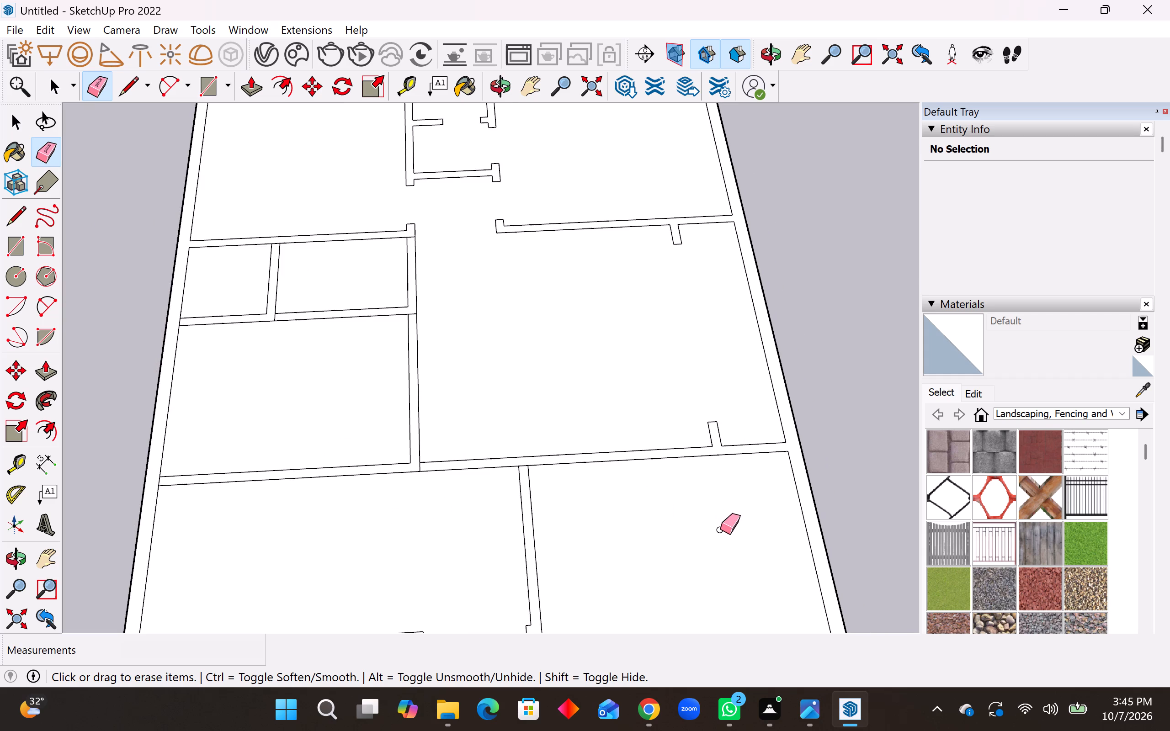
{"action": "scroll", "coordinate": [143, 232], "scroll_direction": "up", "scroll_amount": 3}
{"action": "scroll", "coordinate": [220, 277], "scroll_direction": "up", "scroll_amount": 3}
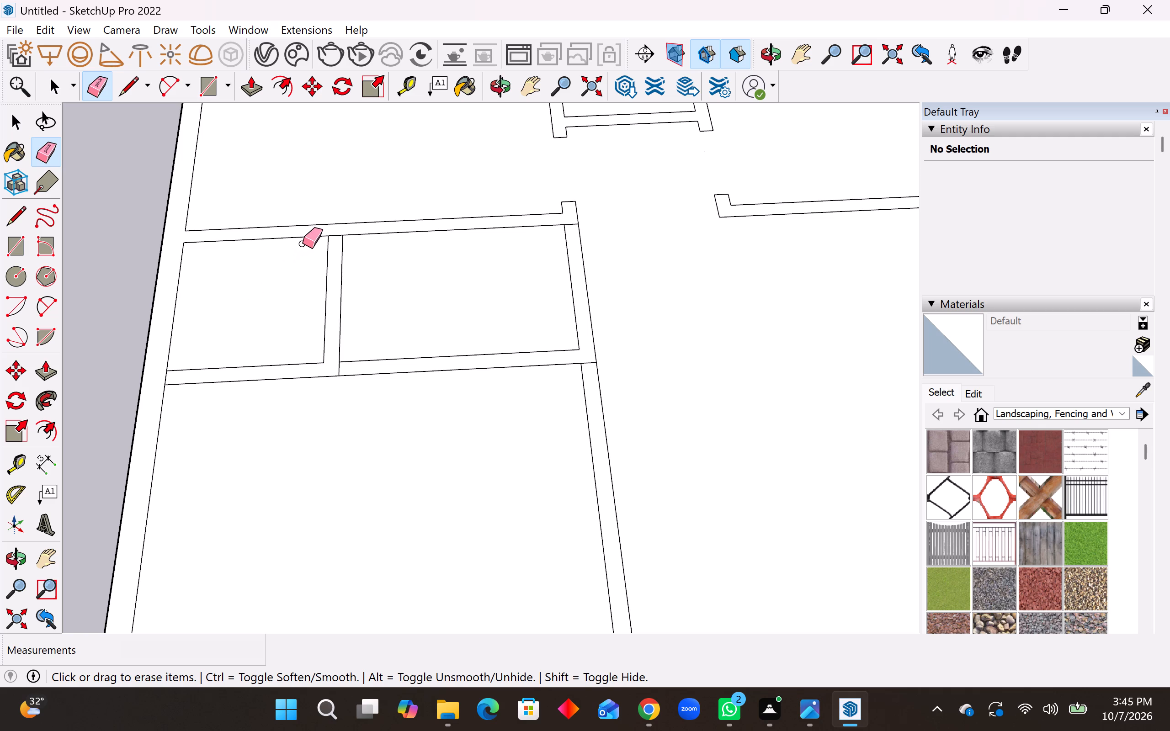
{"action": "scroll", "coordinate": [276, 304], "scroll_direction": "down", "scroll_amount": 1}
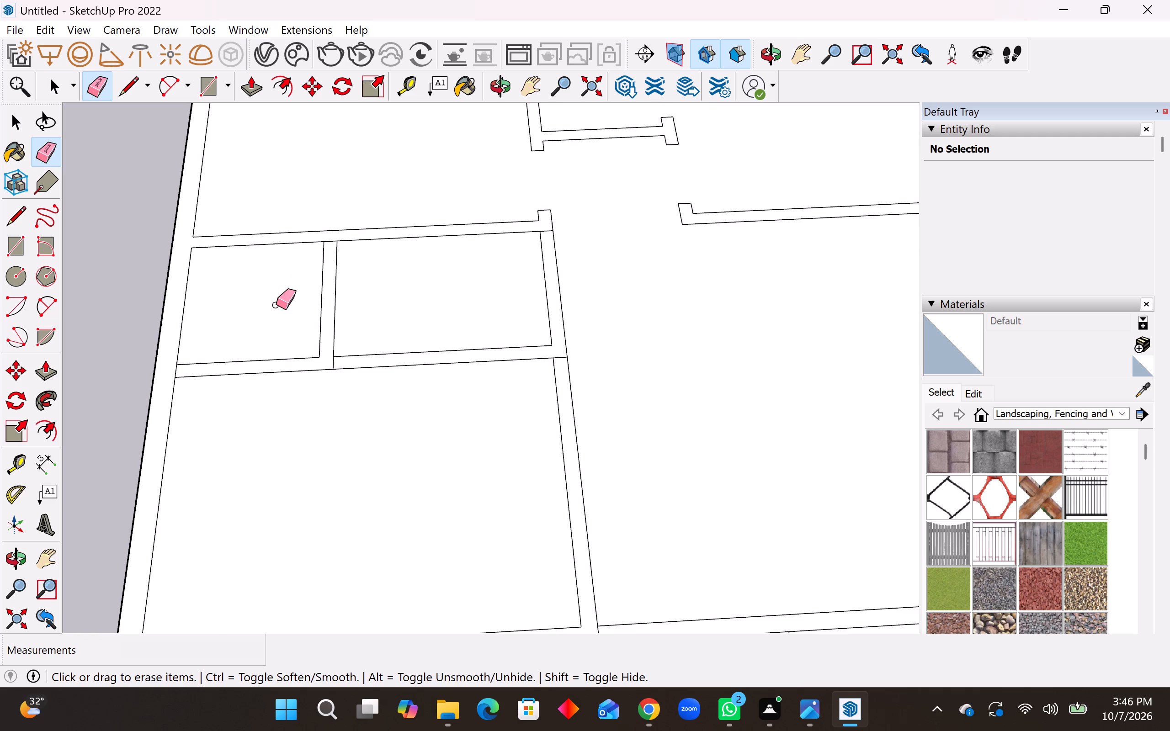
{"action": "scroll", "coordinate": [276, 305], "scroll_direction": "down", "scroll_amount": 1}
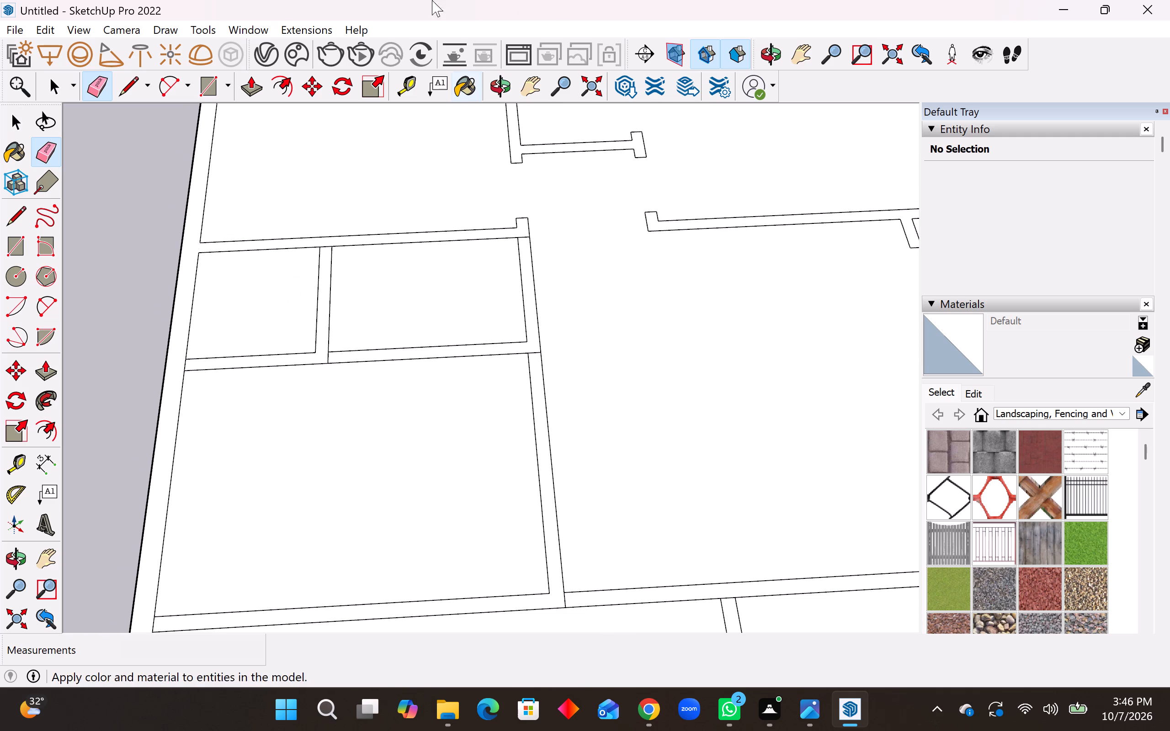
{"action": "left_click", "coordinate": [19, 217]}
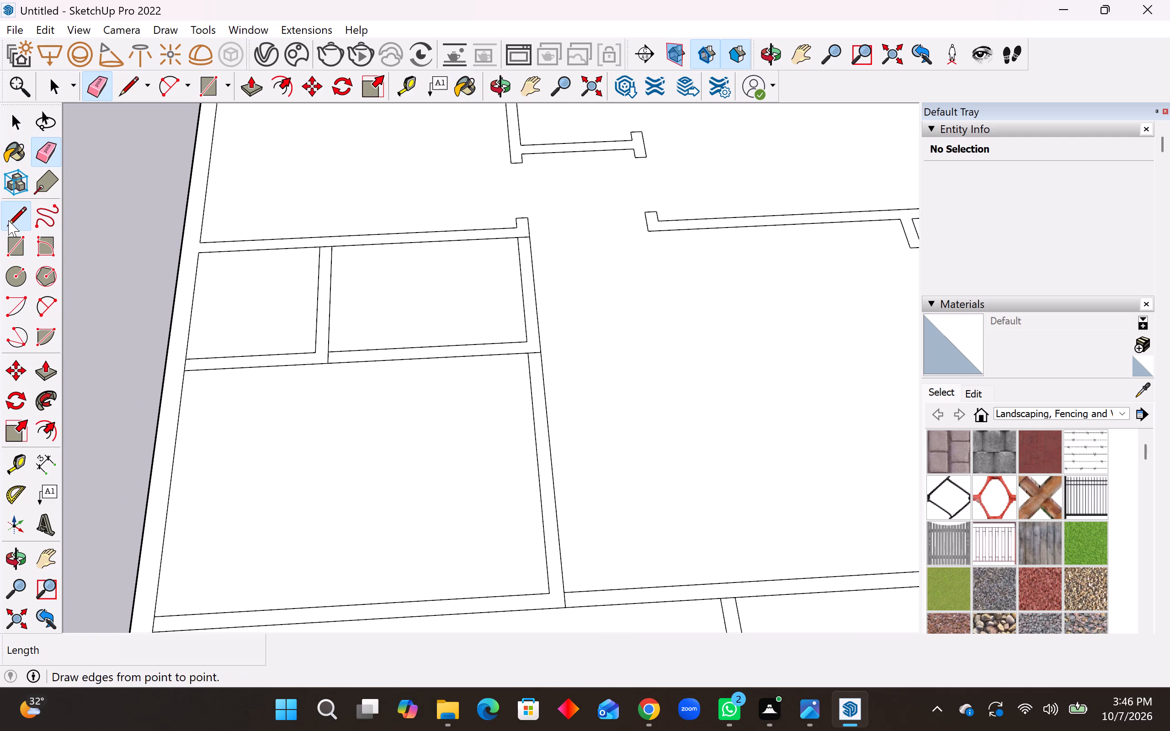
{"action": "scroll", "coordinate": [223, 259], "scroll_direction": "up", "scroll_amount": 4}
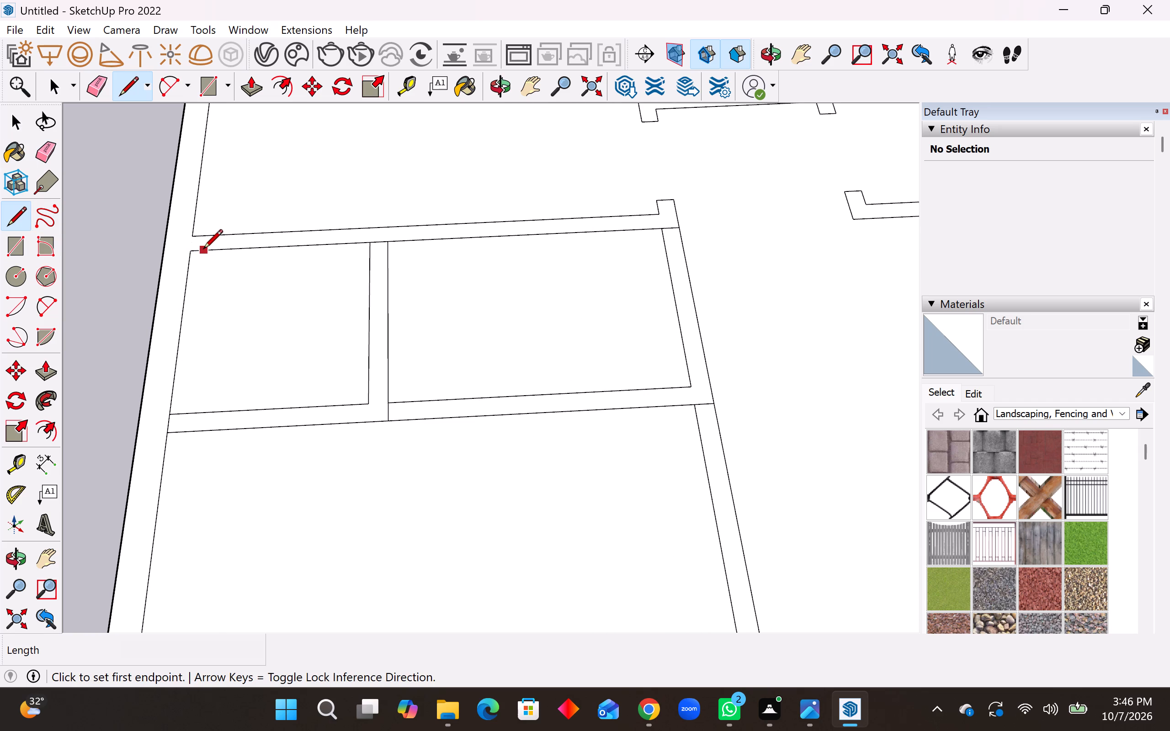
{"action": "left_click", "coordinate": [203, 250]}
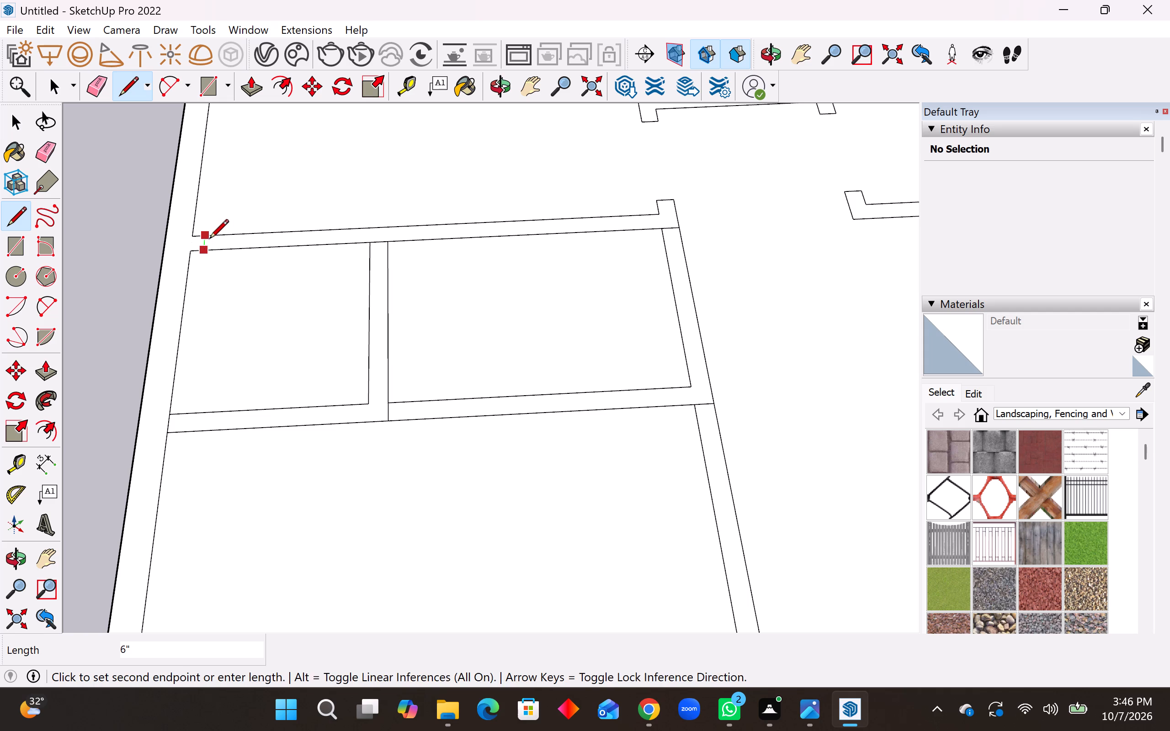
{"action": "left_click", "coordinate": [209, 238]}
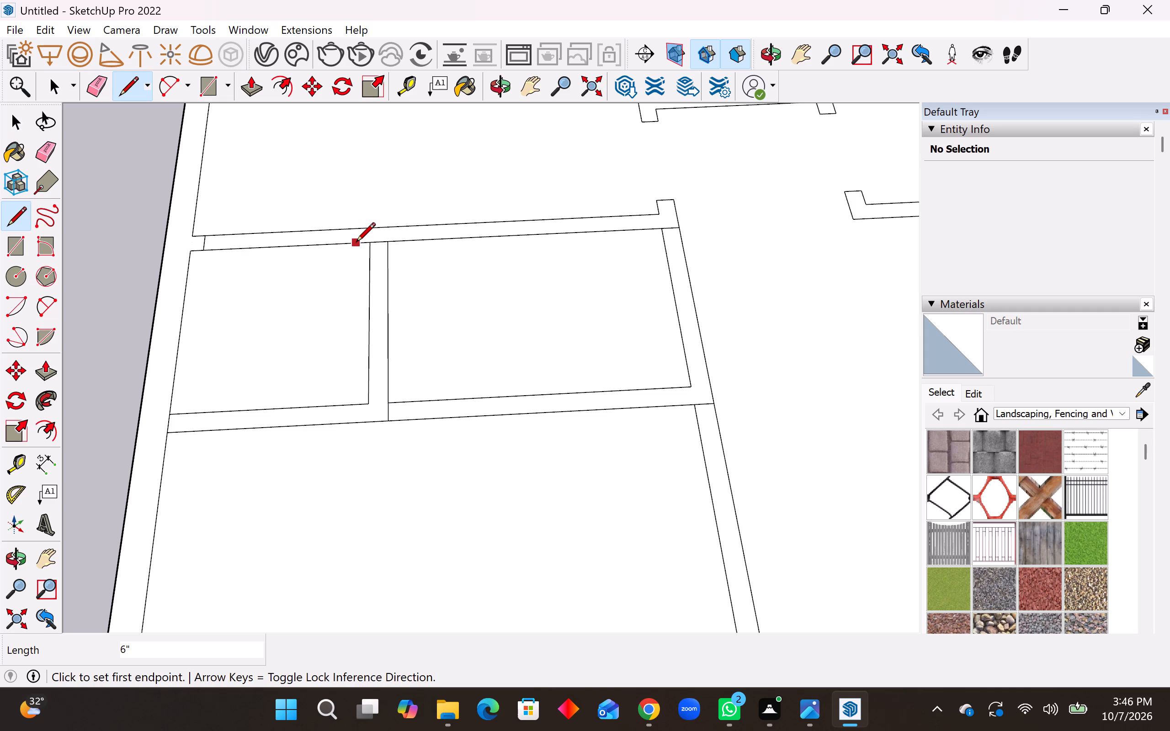
{"action": "left_click", "coordinate": [356, 243]}
{"action": "left_click", "coordinate": [359, 228]}
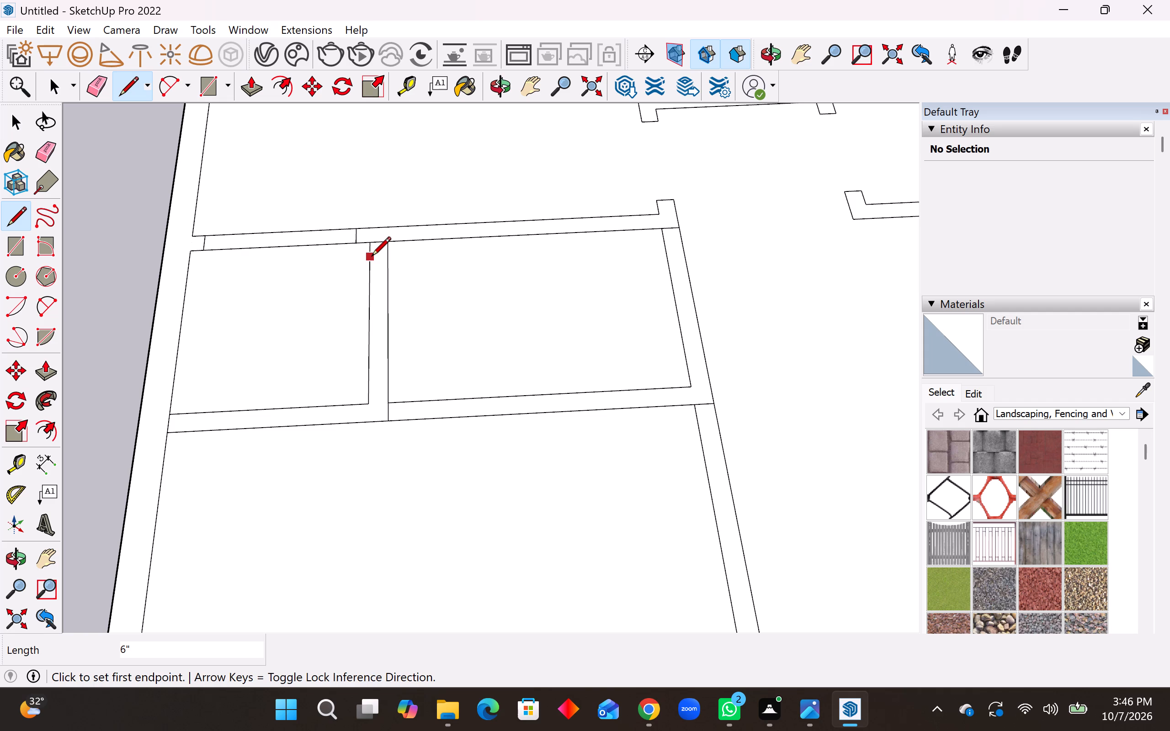
Draw a 6" line across the short partition dividing the two small adjacent rooms, near each of its two ends.
{"action": "left_click", "coordinate": [372, 257]}
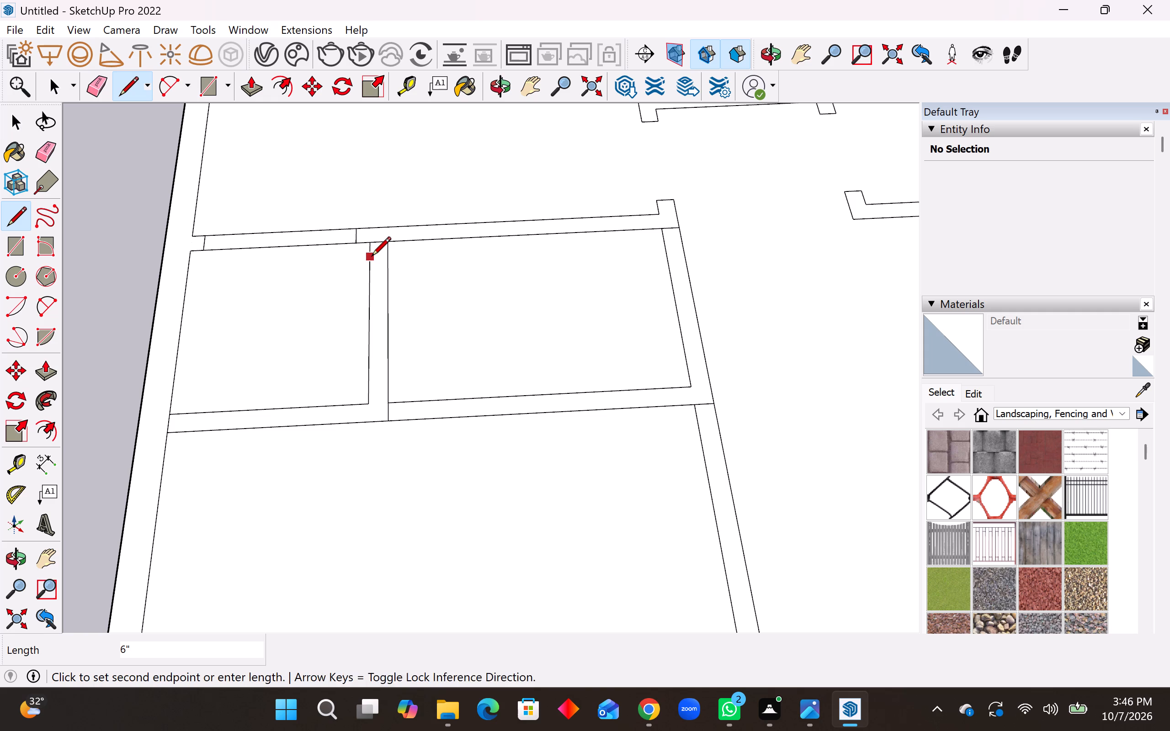
{"action": "left_click", "coordinate": [385, 259]}
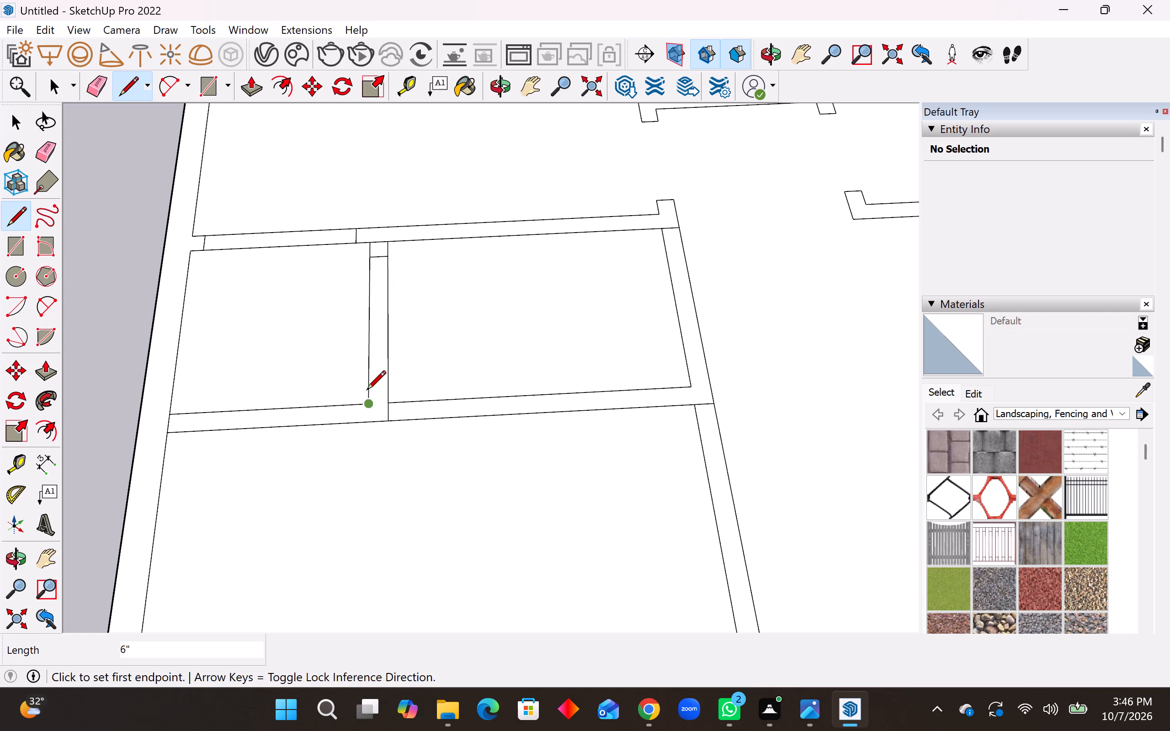
{"action": "left_click_drag", "start_coordinate": [367, 391], "coordinate": [374, 392]}
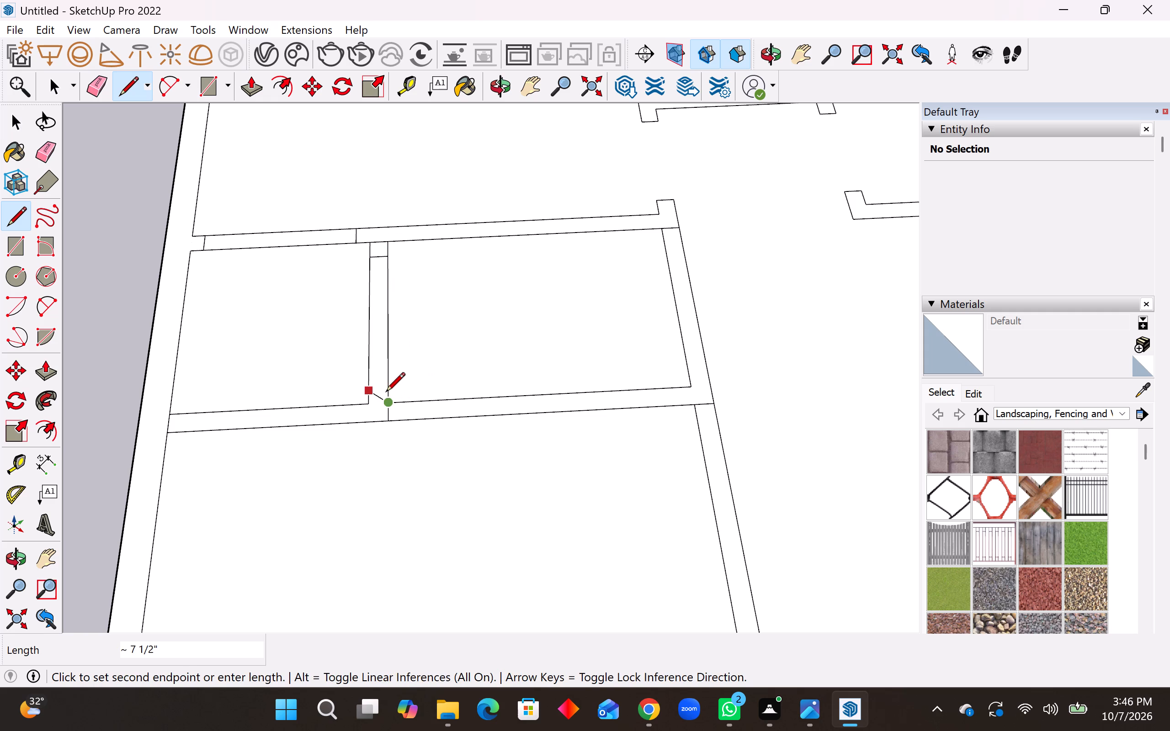
{"action": "left_click", "coordinate": [386, 390]}
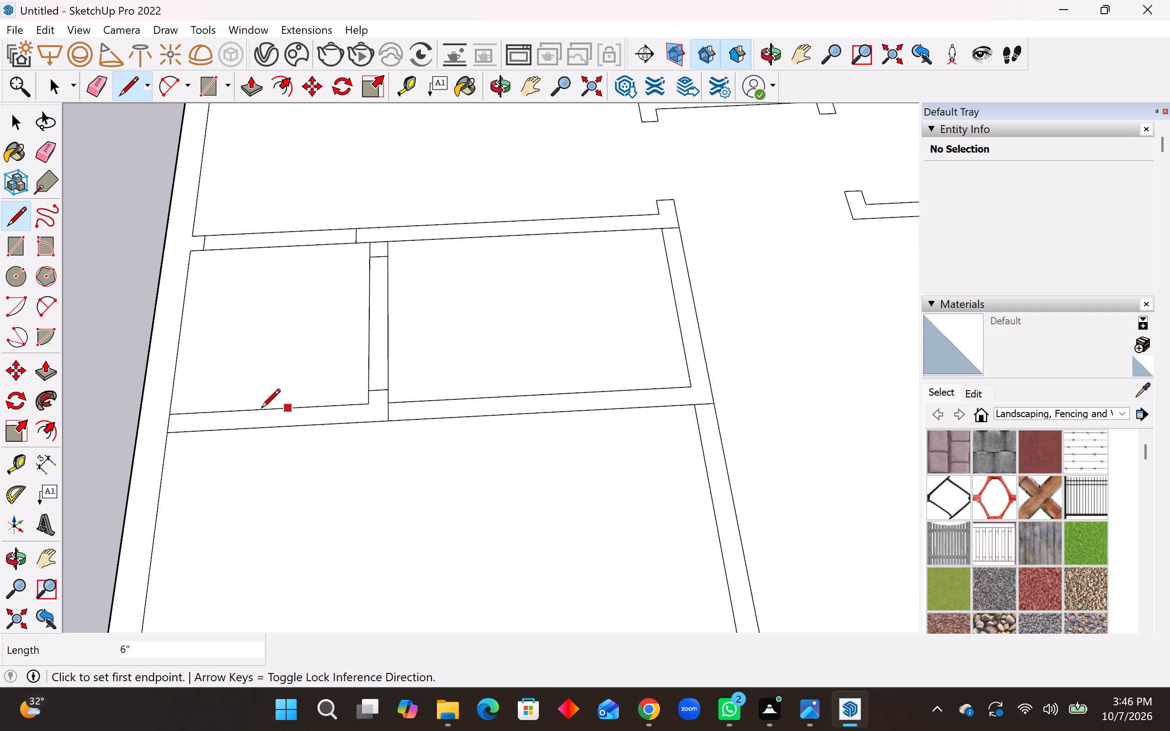
Draw a 6" line across the partition between the small corner room and the large room, near each end of the small room's side.
{"action": "left_click", "coordinate": [184, 417]}
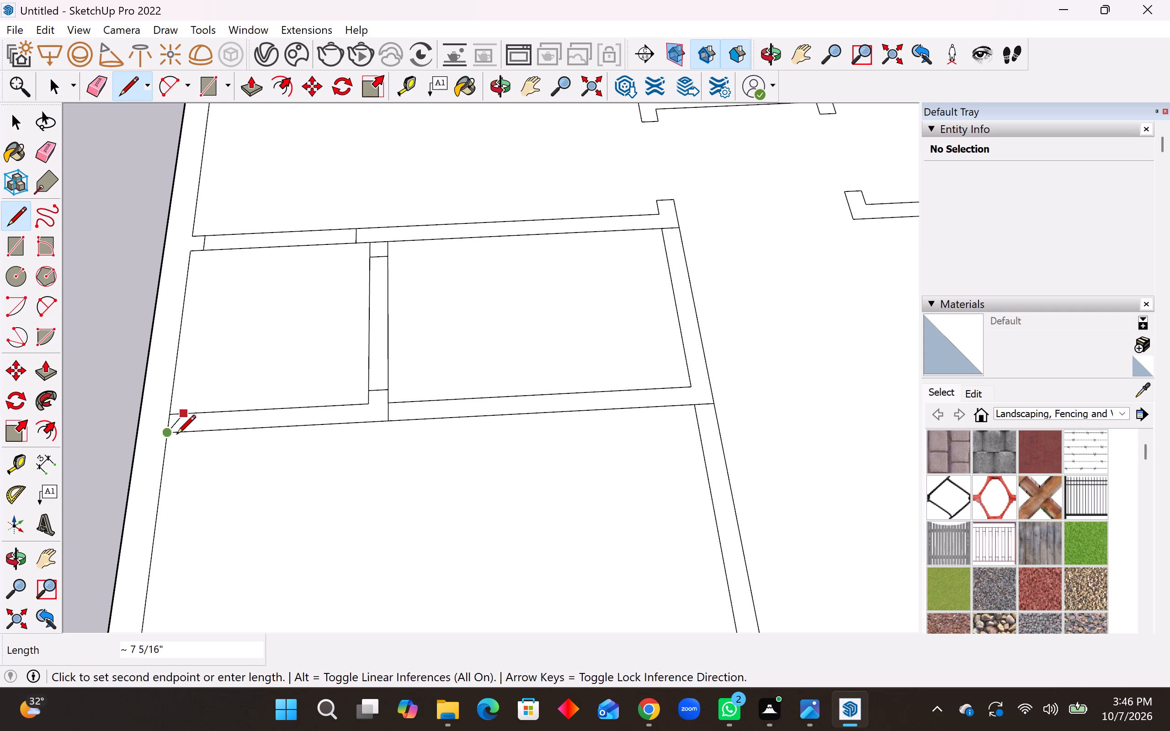
{"action": "left_click", "coordinate": [184, 433]}
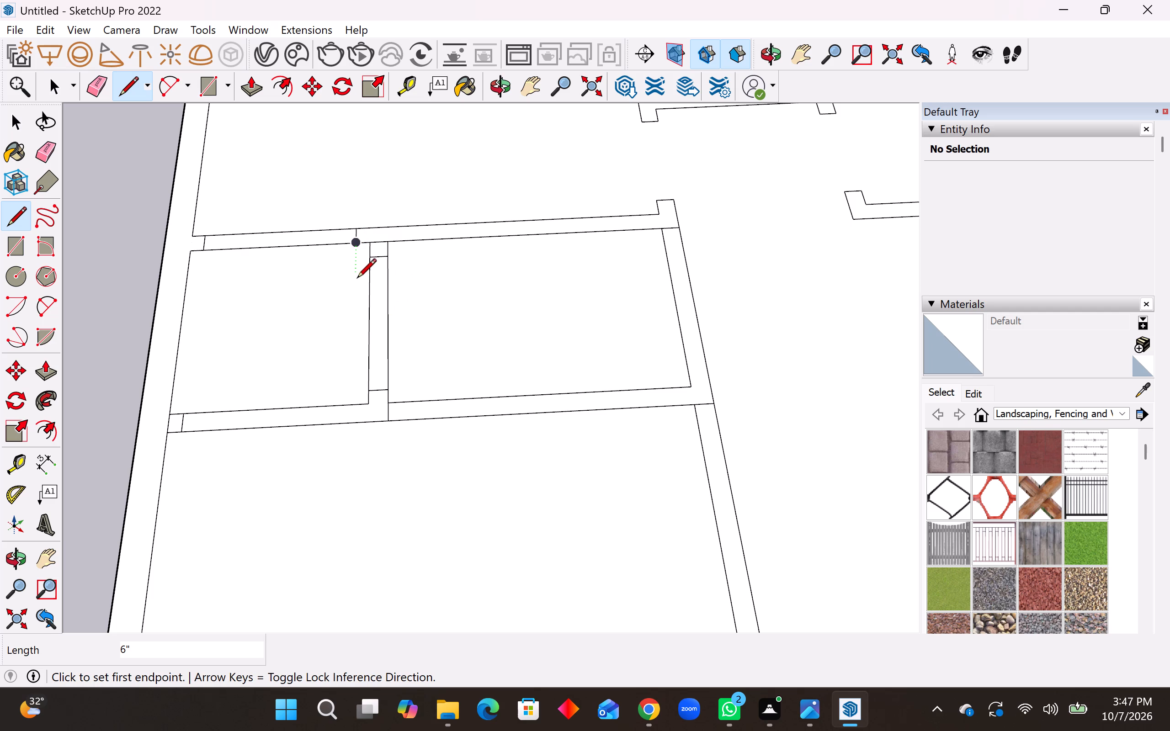
{"action": "left_click", "coordinate": [356, 406]}
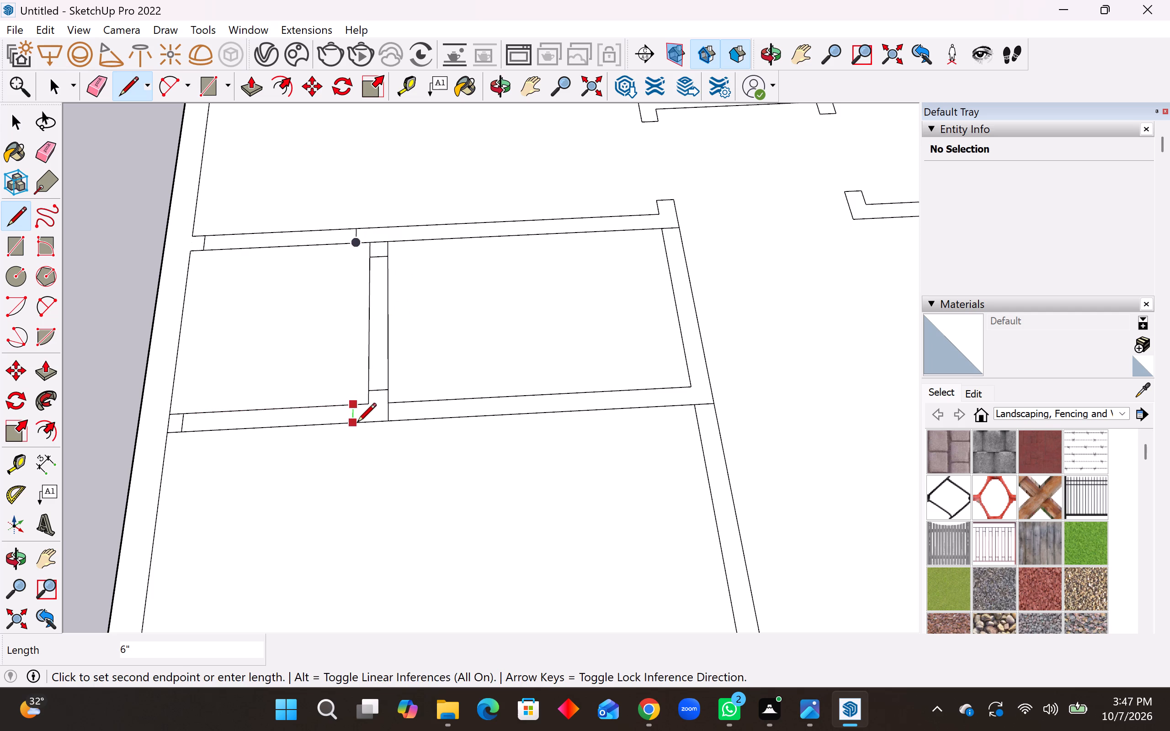
{"action": "left_click", "coordinate": [357, 424]}
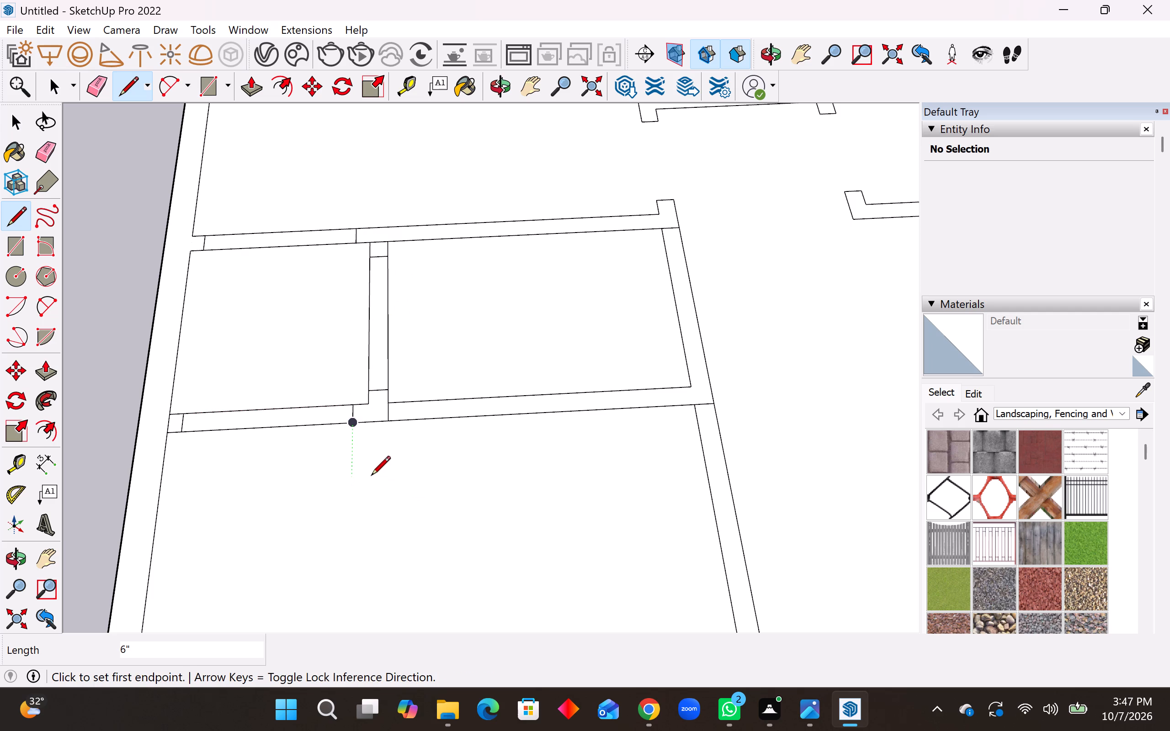
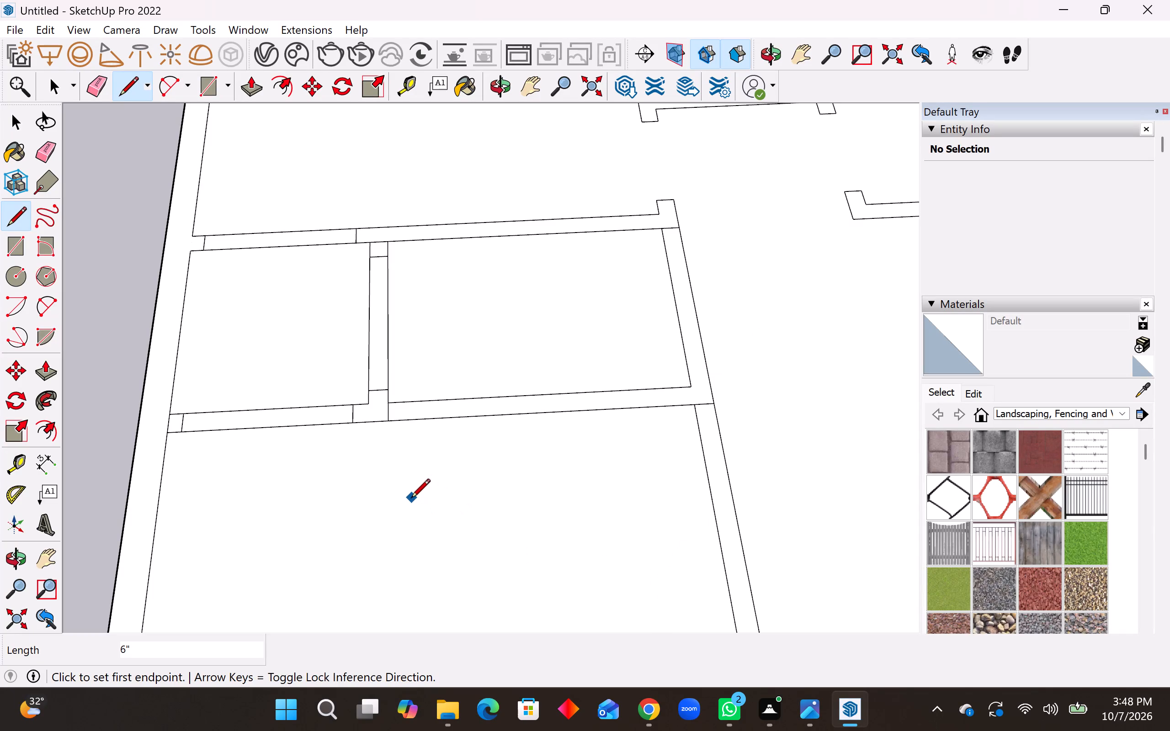
Erase the wall edges between the 6" lines on the small corner room's two cross partitions and the short dividing partition, opening three doorways.
{"action": "left_click", "coordinate": [43, 146]}
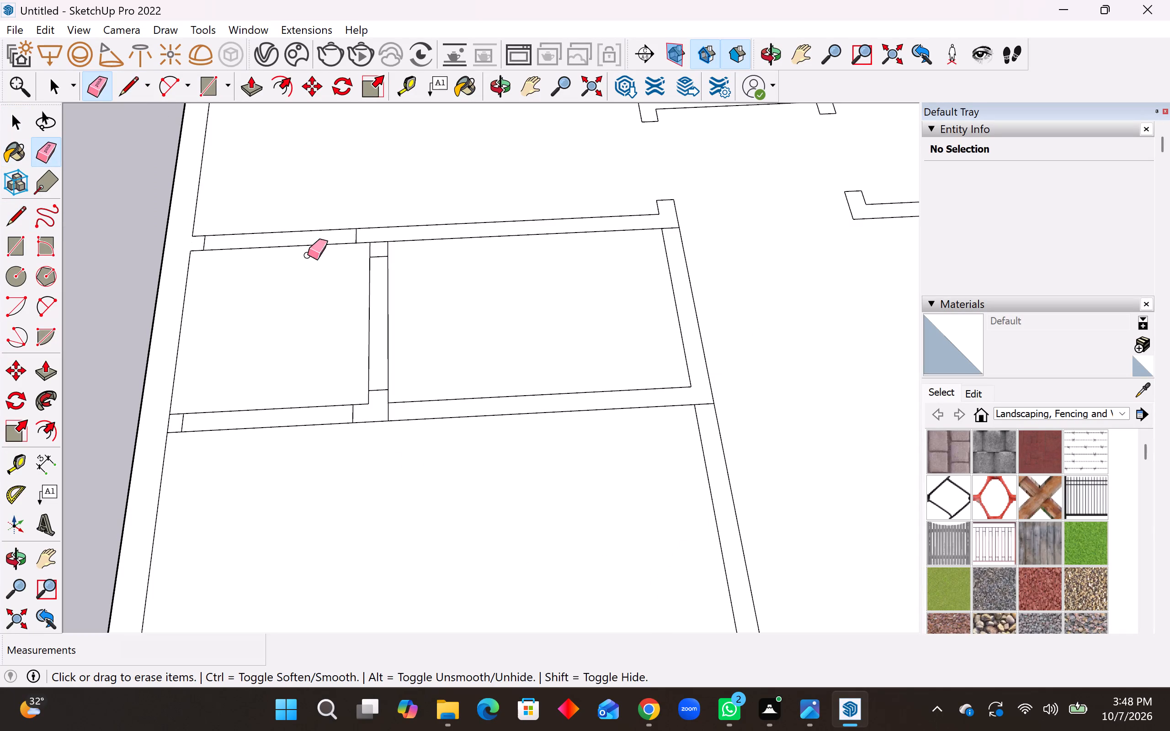
{"action": "left_click_drag", "start_coordinate": [287, 221], "coordinate": [366, 315]}
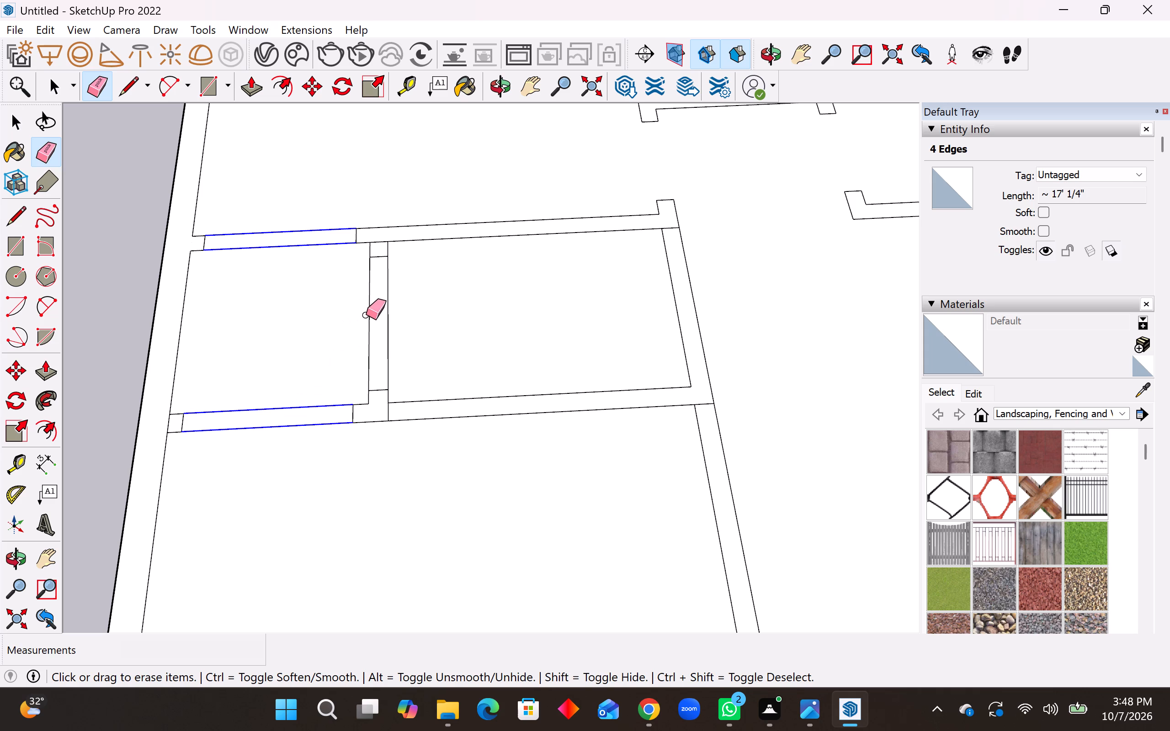
{"action": "left_click_drag", "start_coordinate": [366, 315], "coordinate": [398, 312]}
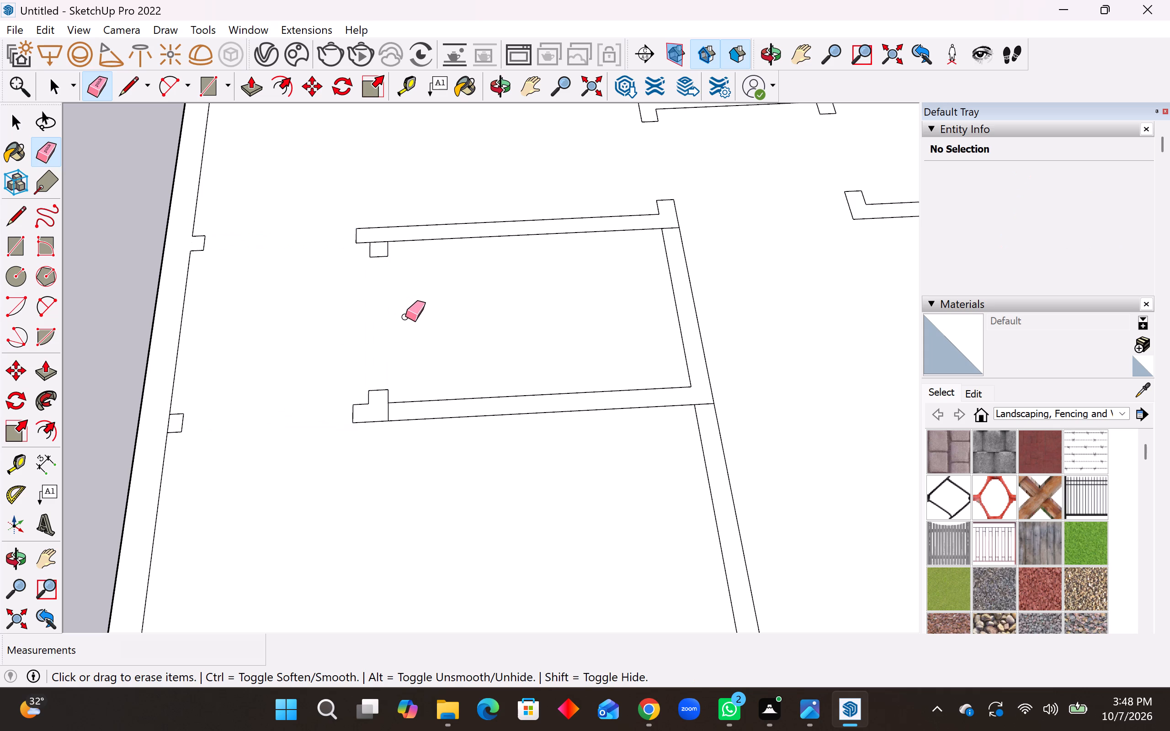
Erase the leftover junction lines at the bases of the short-partition stubs and where the nearer cross-partition stub meets the outer side wall.
{"action": "left_click", "coordinate": [378, 243]}
{"action": "left_click", "coordinate": [168, 425]}
{"action": "left_click_drag", "start_coordinate": [386, 413], "coordinate": [395, 411]}
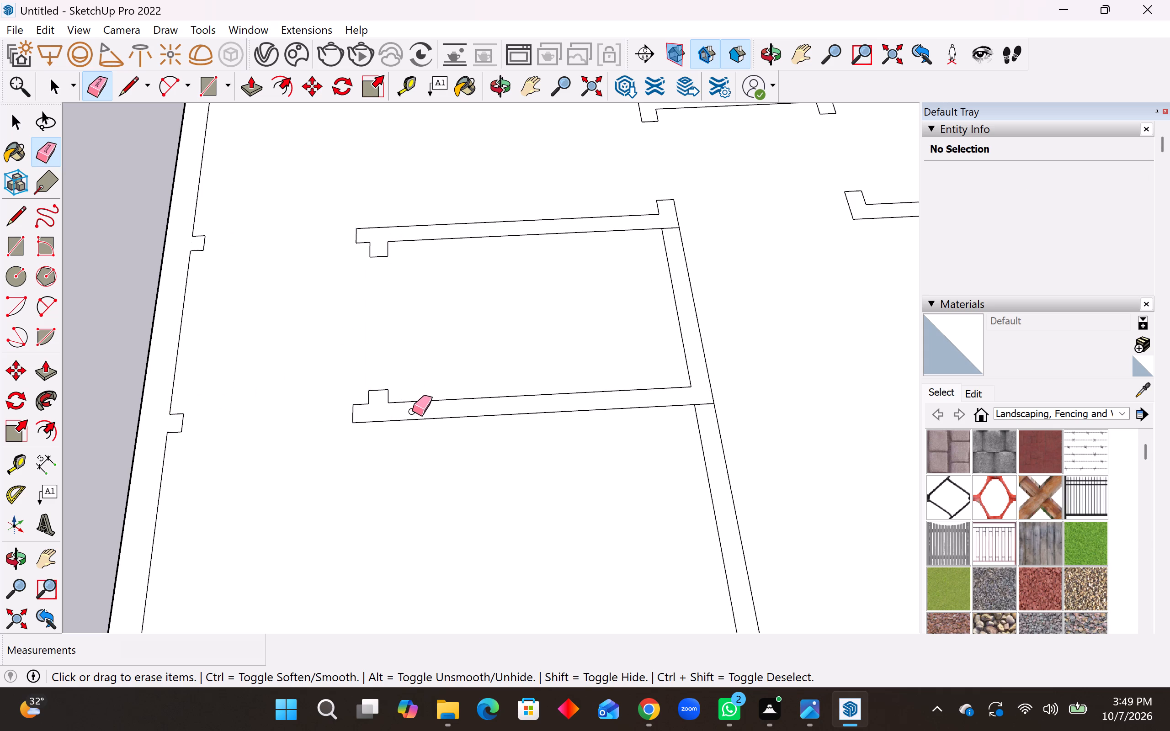
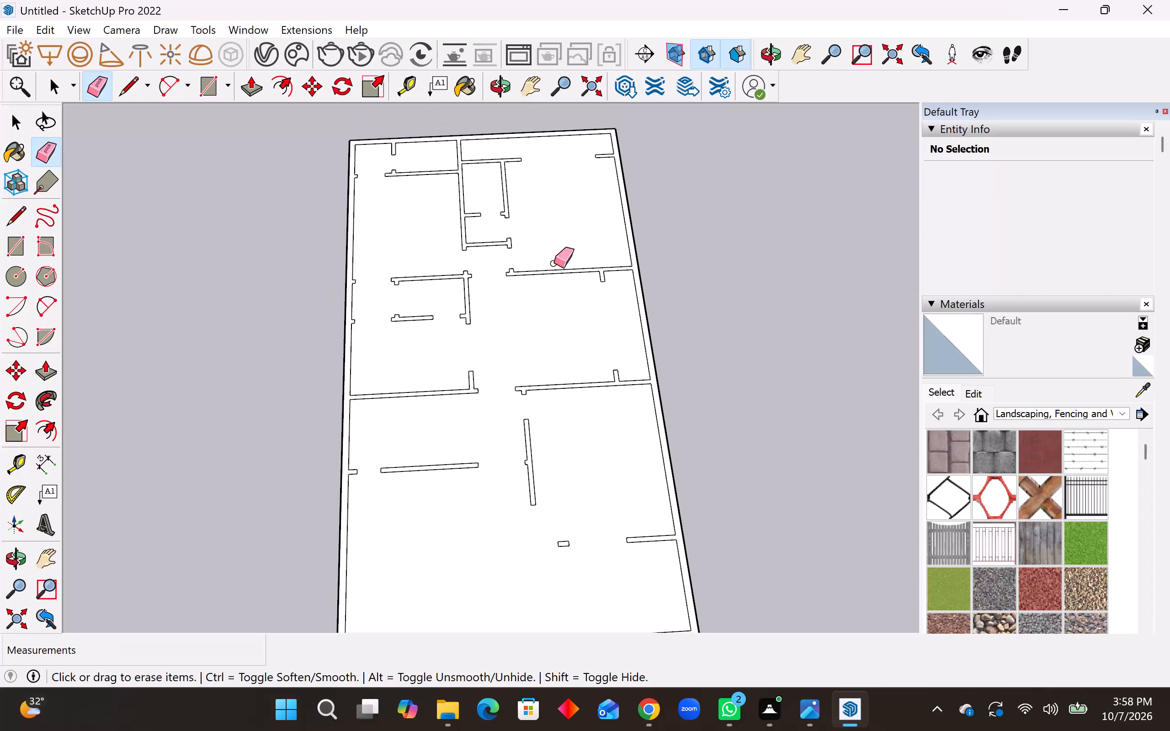
Review the partitions and door openings across the whole floor plan.
{"action": "scroll", "coordinate": [532, 234], "scroll_direction": "up", "scroll_amount": 6}
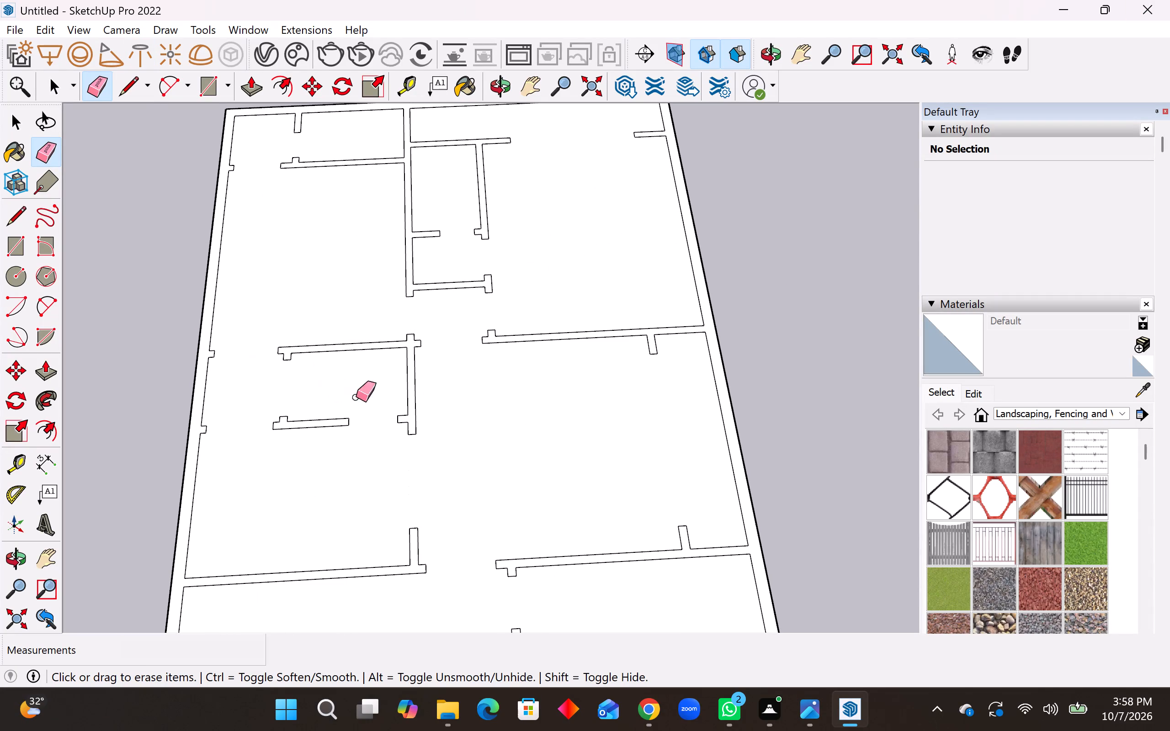
{"action": "scroll", "coordinate": [505, 397], "scroll_direction": "down", "scroll_amount": 1}
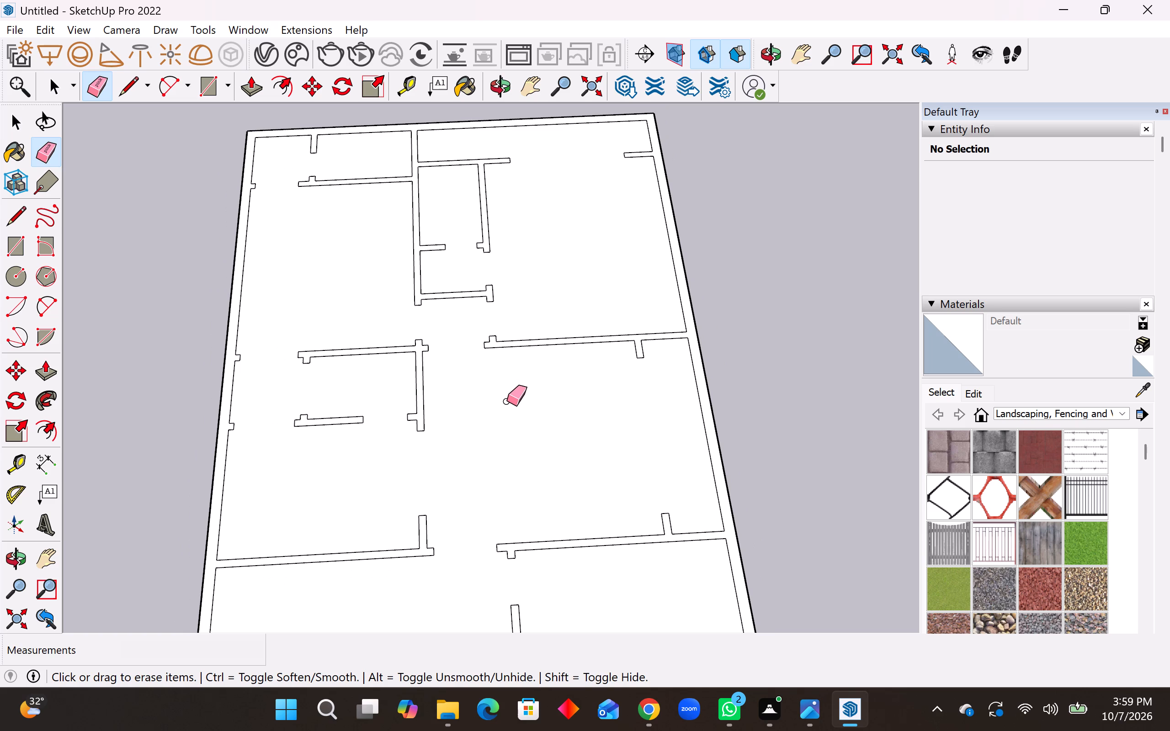
{"action": "scroll", "coordinate": [531, 397], "scroll_direction": "down", "scroll_amount": 5}
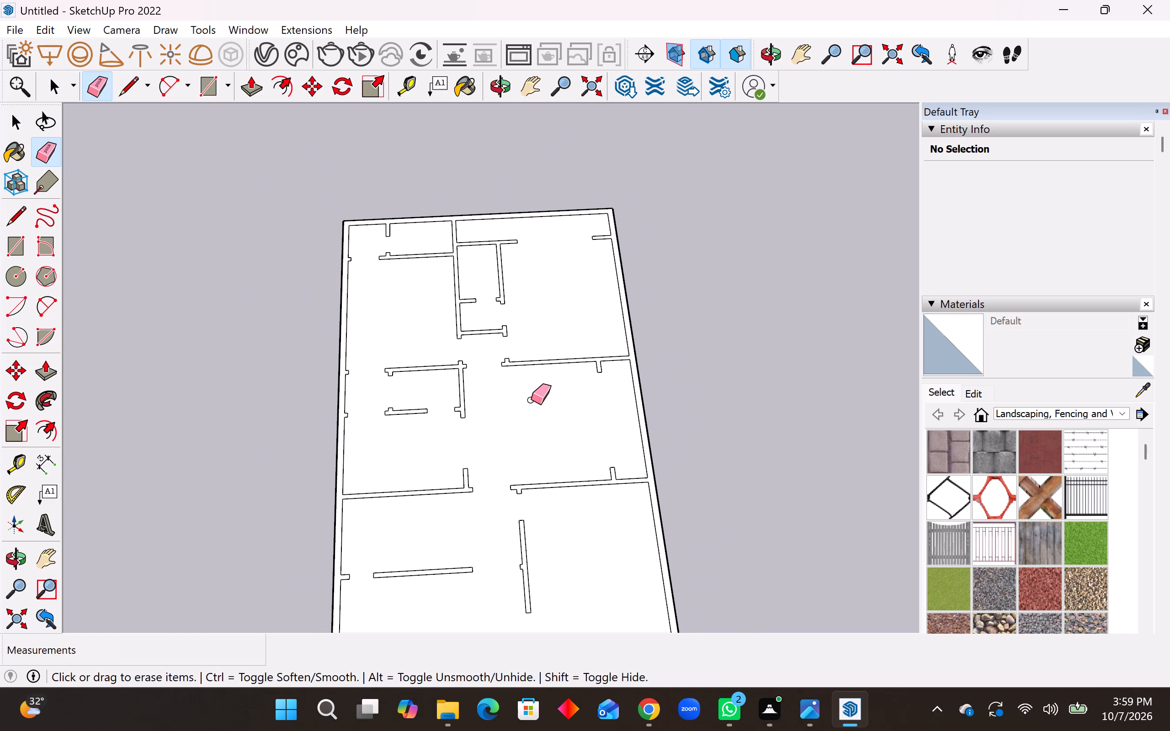
{"action": "key", "text": "space"}
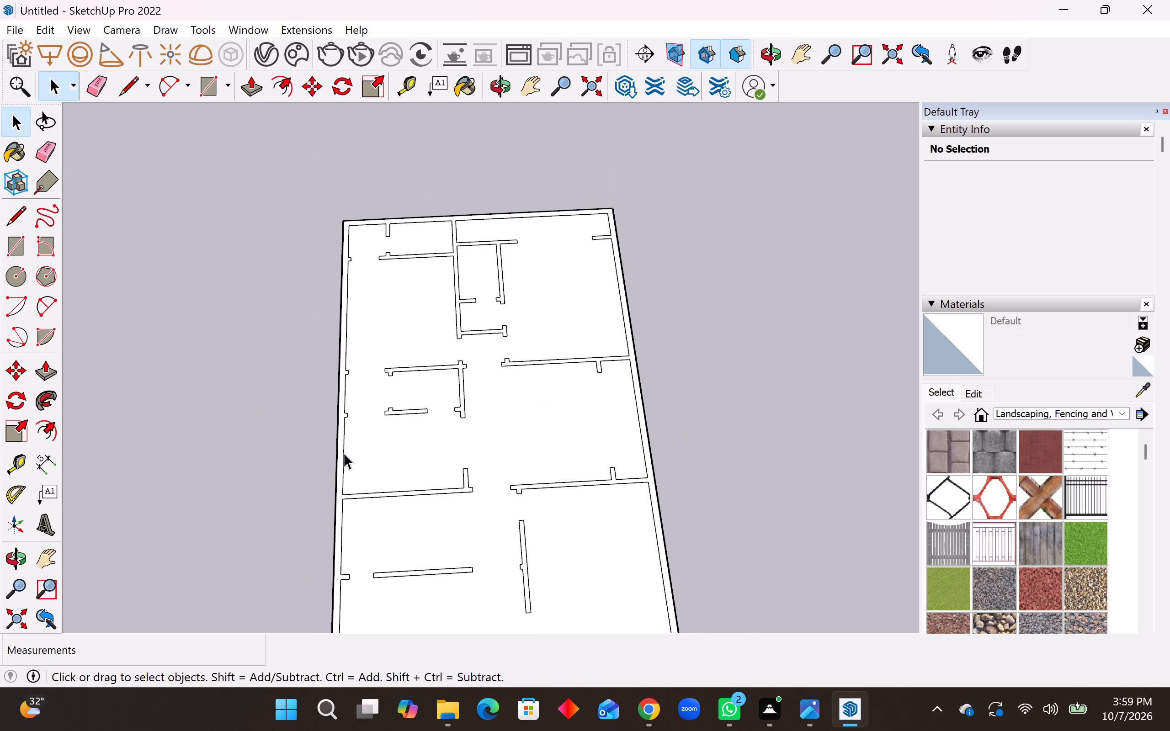
{"action": "scroll", "coordinate": [429, 328], "scroll_direction": "down", "scroll_amount": 3}
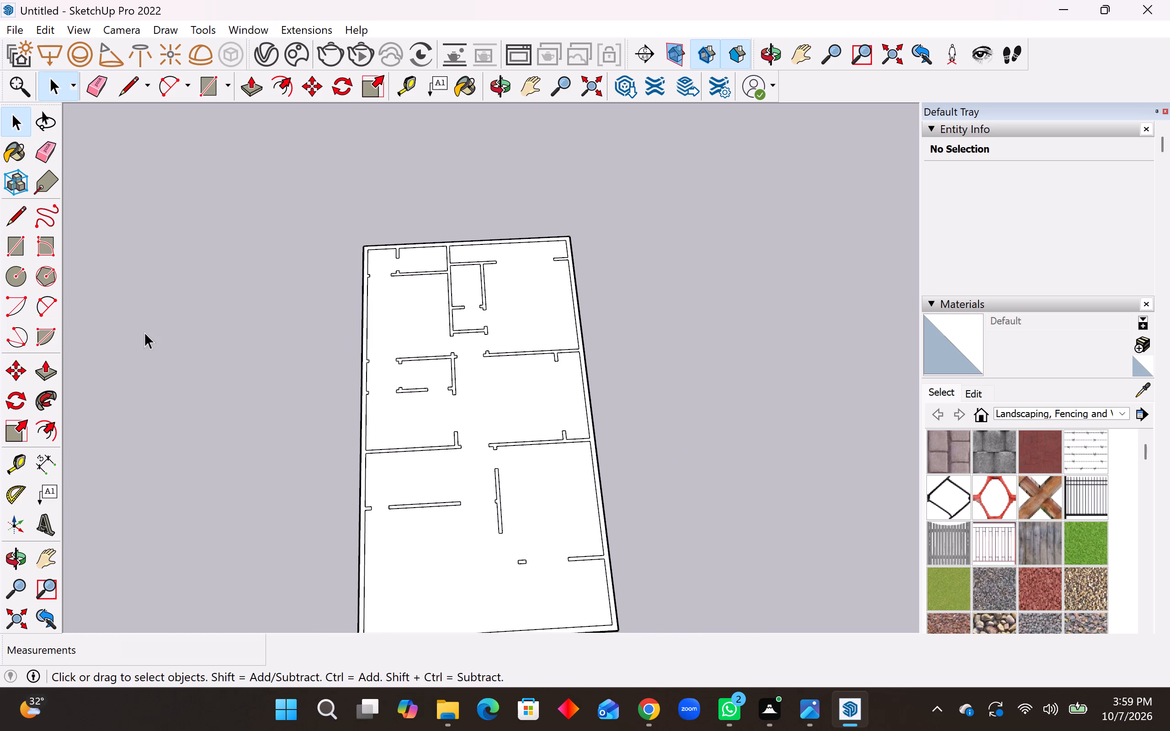
{"action": "left_click", "coordinate": [51, 369]}
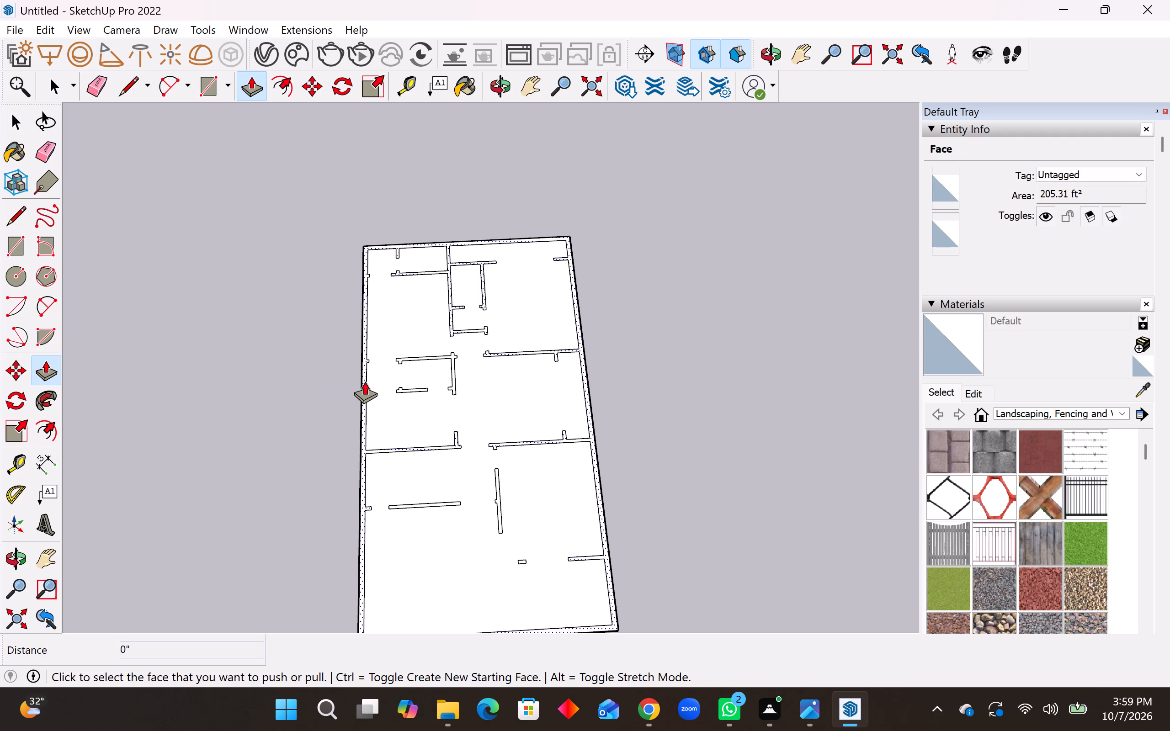
{"action": "key", "text": "space"}
{"action": "scroll", "coordinate": [608, 249], "scroll_direction": "down", "scroll_amount": 3}
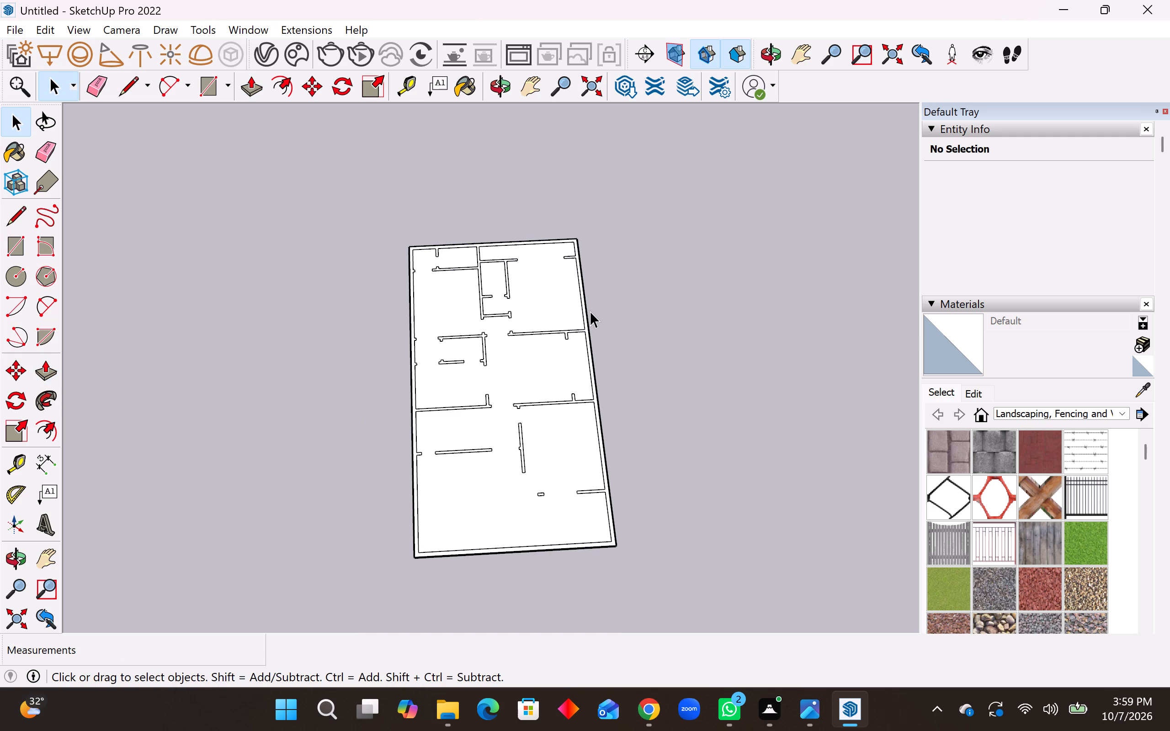
{"action": "scroll", "coordinate": [637, 349], "scroll_direction": "down", "scroll_amount": 2}
Draw a 9" line across the nearest outer end wall, aligned with the side of the freestanding lengthwise partition.
{"action": "scroll", "coordinate": [500, 488], "scroll_direction": "up", "scroll_amount": 6}
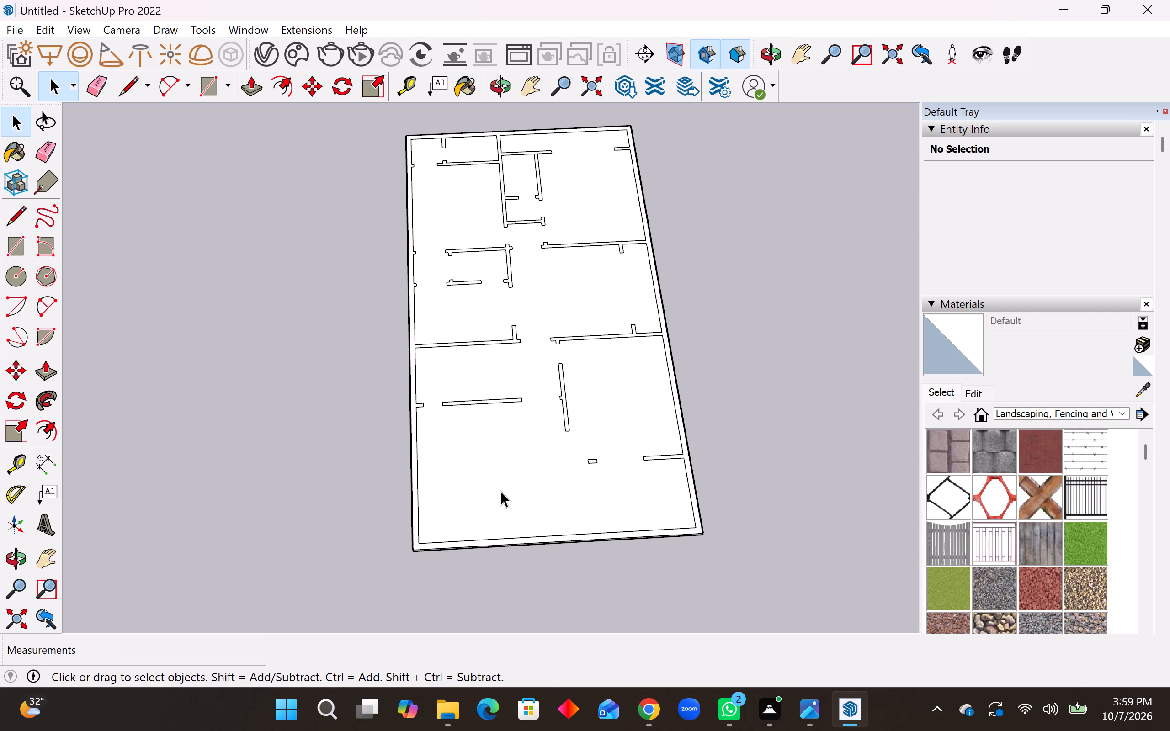
{"action": "scroll", "coordinate": [500, 491], "scroll_direction": "up", "scroll_amount": 2}
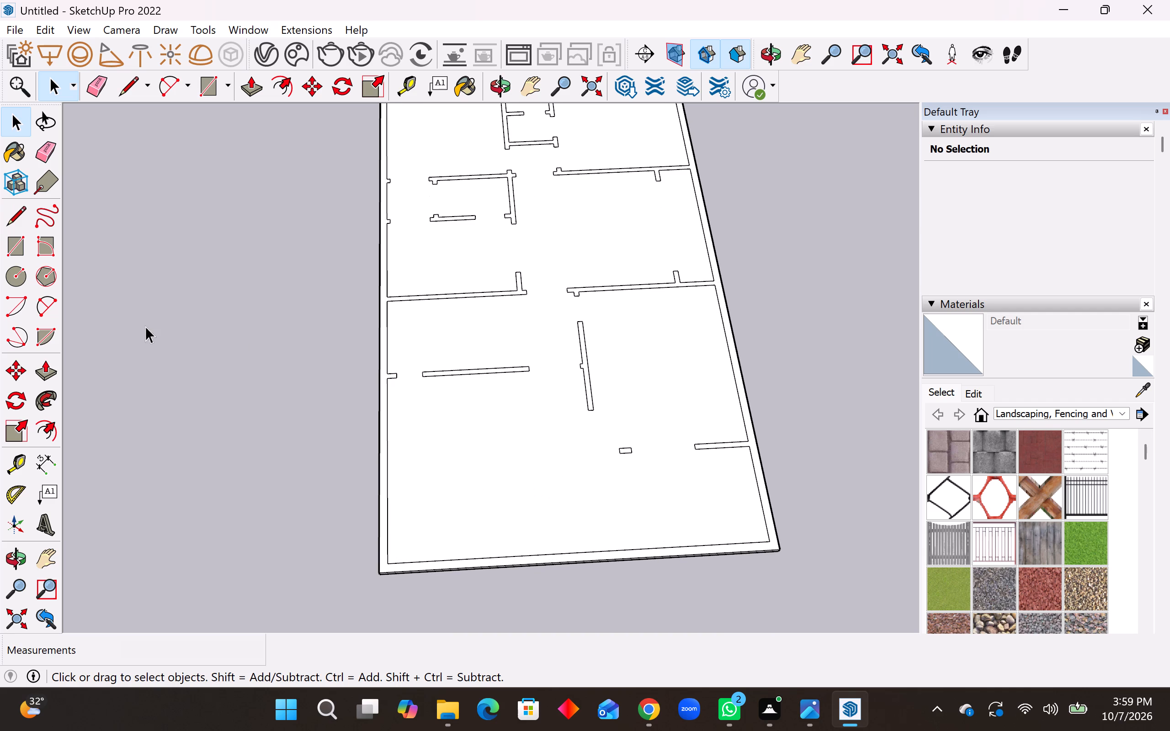
{"action": "left_click", "coordinate": [9, 210]}
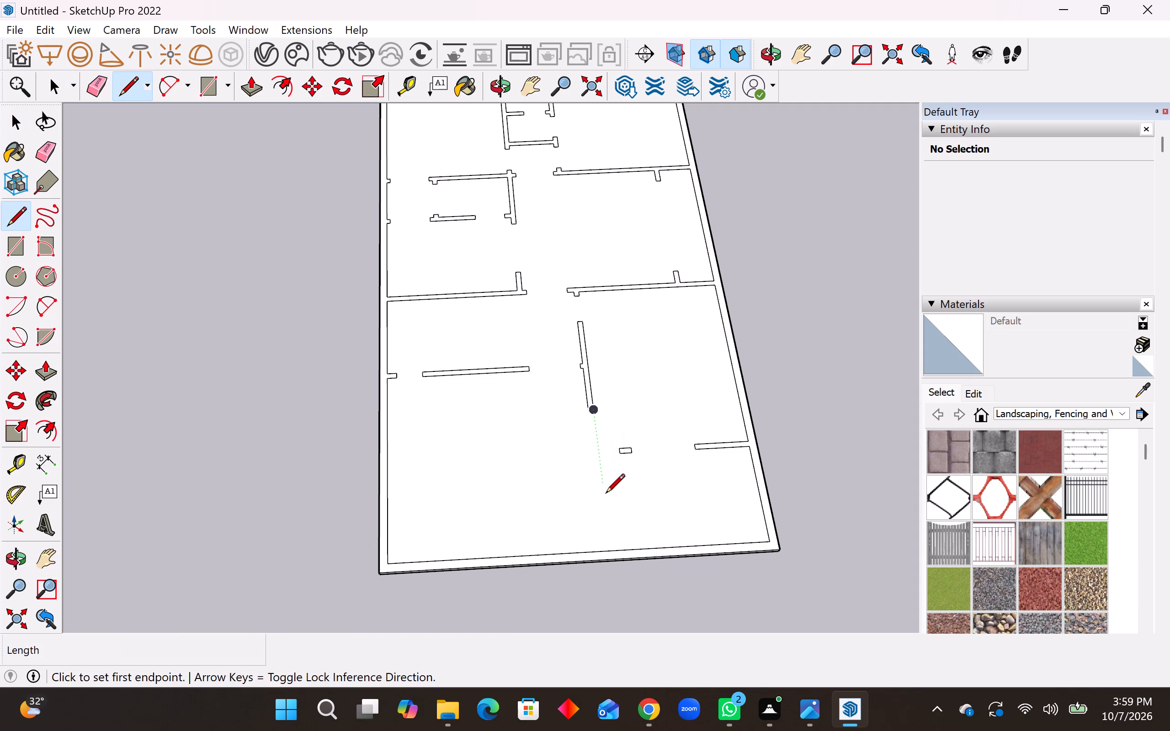
{"action": "left_click", "coordinate": [612, 551]}
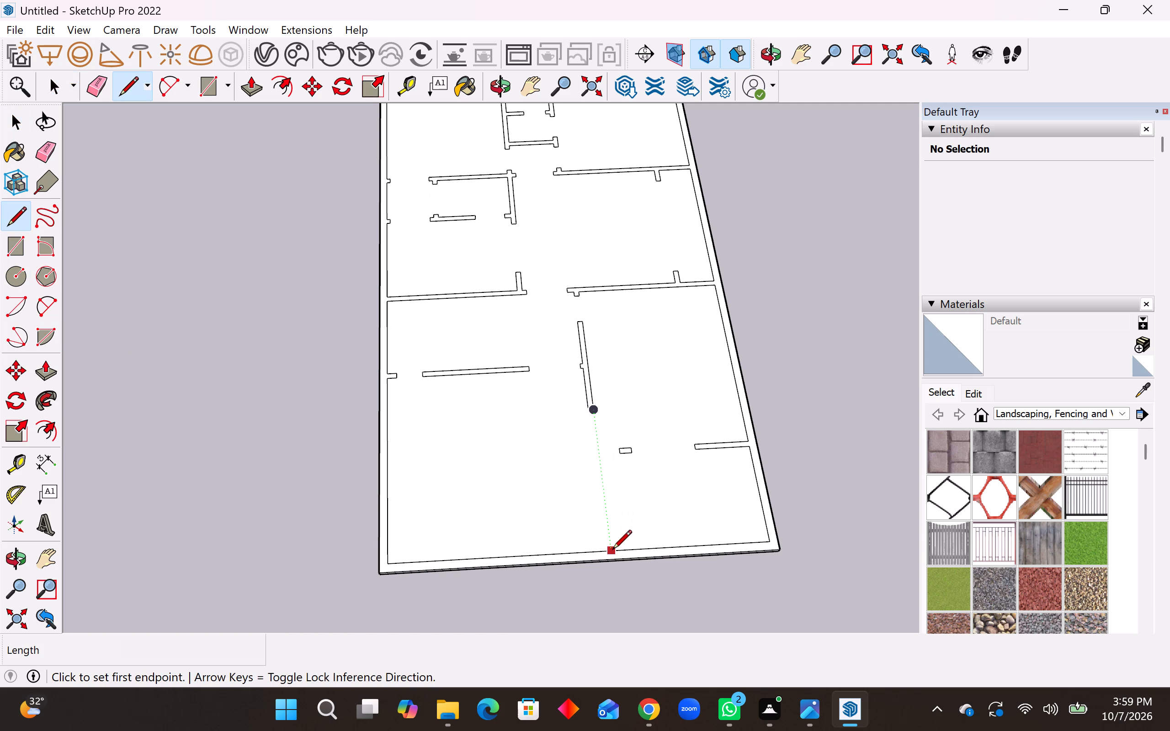
{"action": "left_click", "coordinate": [613, 560]}
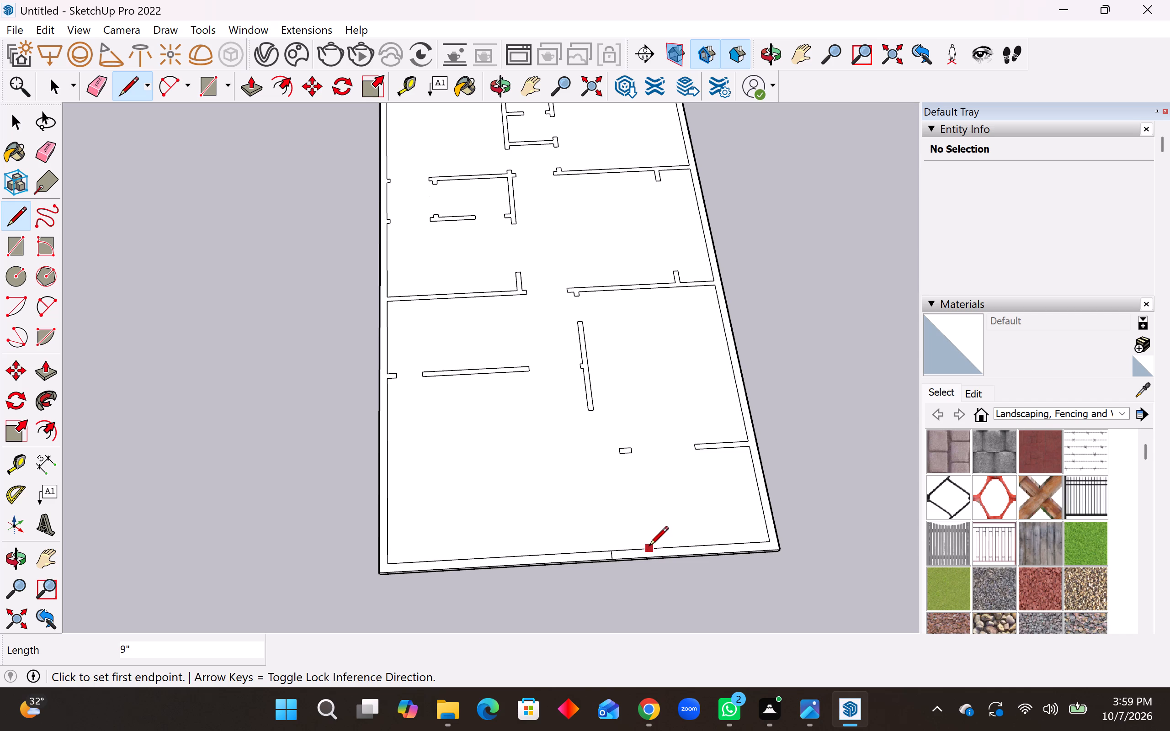
Place a parallel guide 1' from the new line across the end wall, on the side toward the wider room.
{"action": "scroll", "coordinate": [599, 579], "scroll_direction": "up", "scroll_amount": 9}
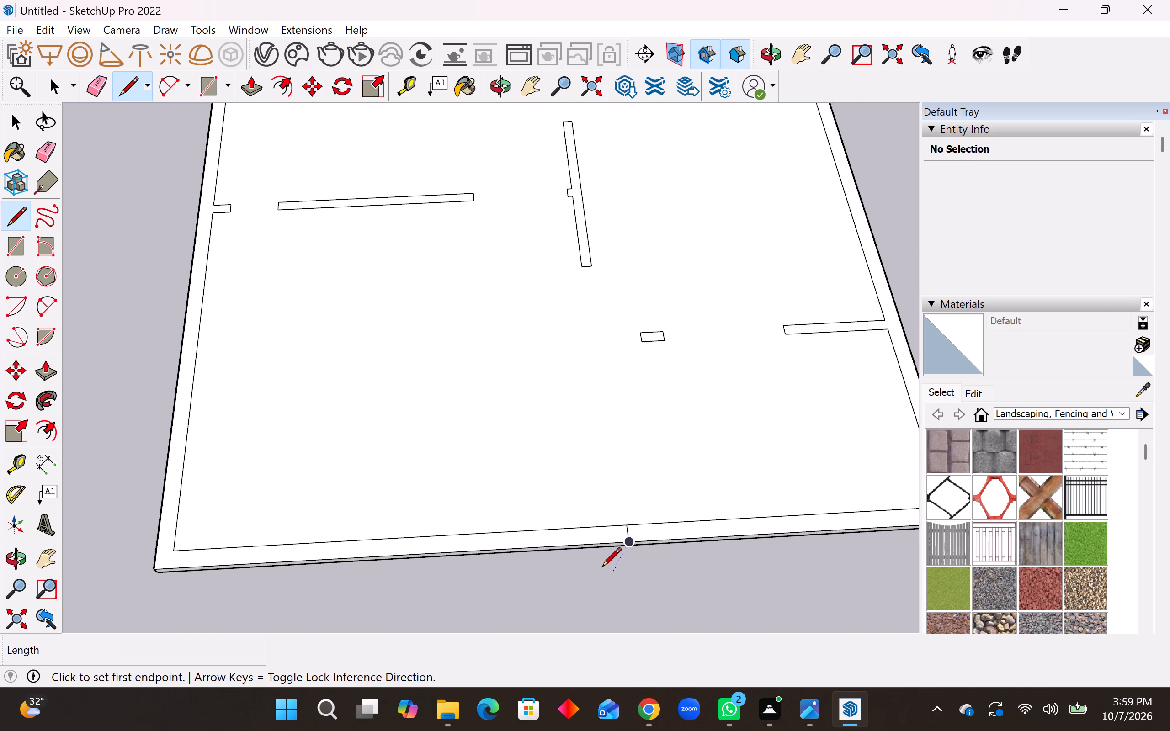
{"action": "scroll", "coordinate": [602, 568], "scroll_direction": "up", "scroll_amount": 1}
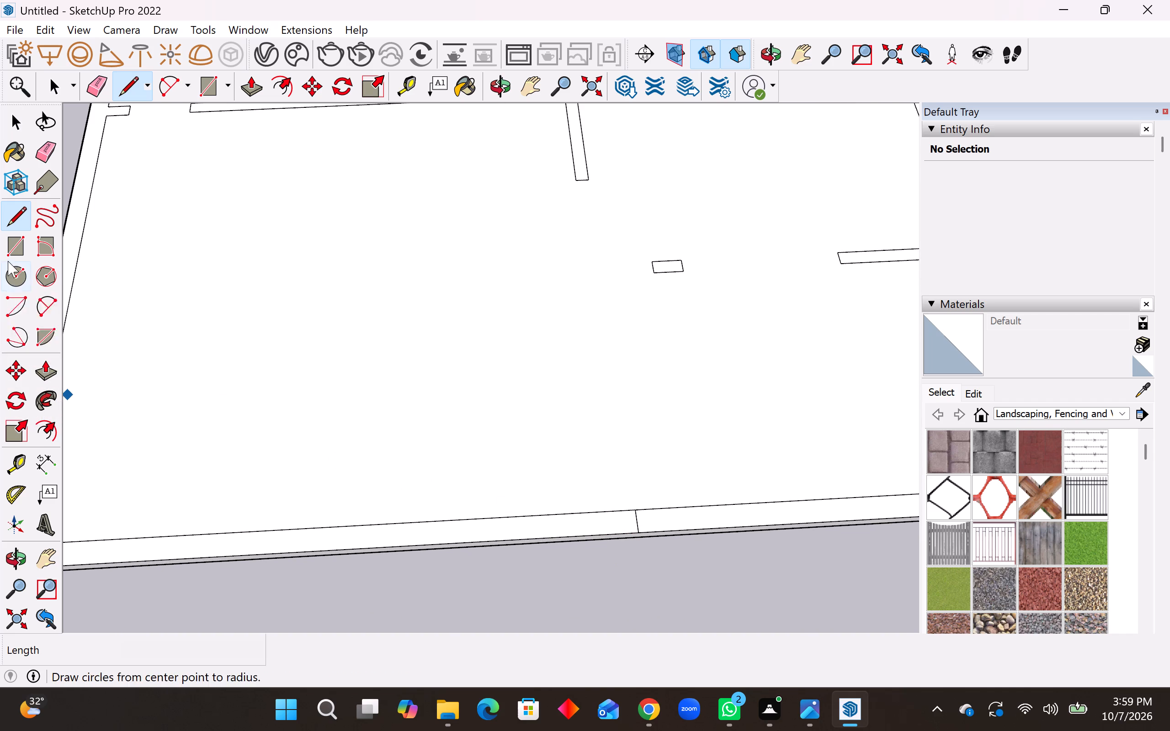
{"action": "left_click", "coordinate": [20, 460]}
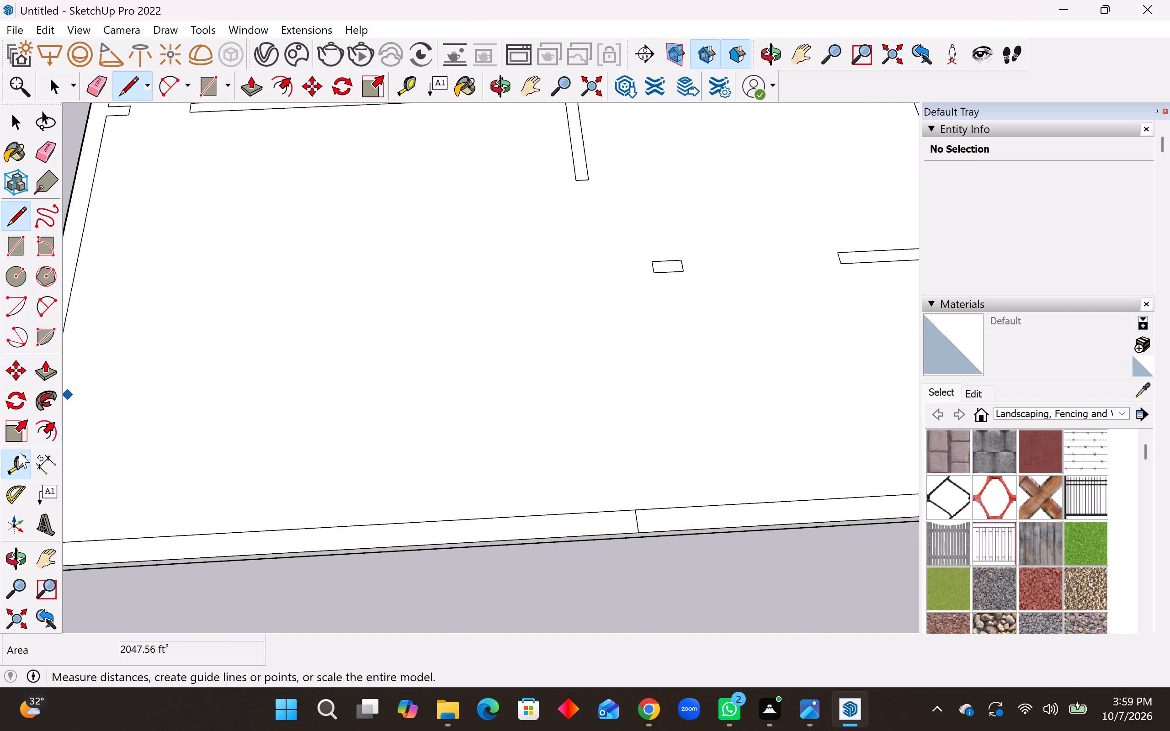
{"action": "scroll", "coordinate": [282, 389], "scroll_direction": "down", "scroll_amount": 3}
{"action": "scroll", "coordinate": [521, 486], "scroll_direction": "up", "scroll_amount": 3}
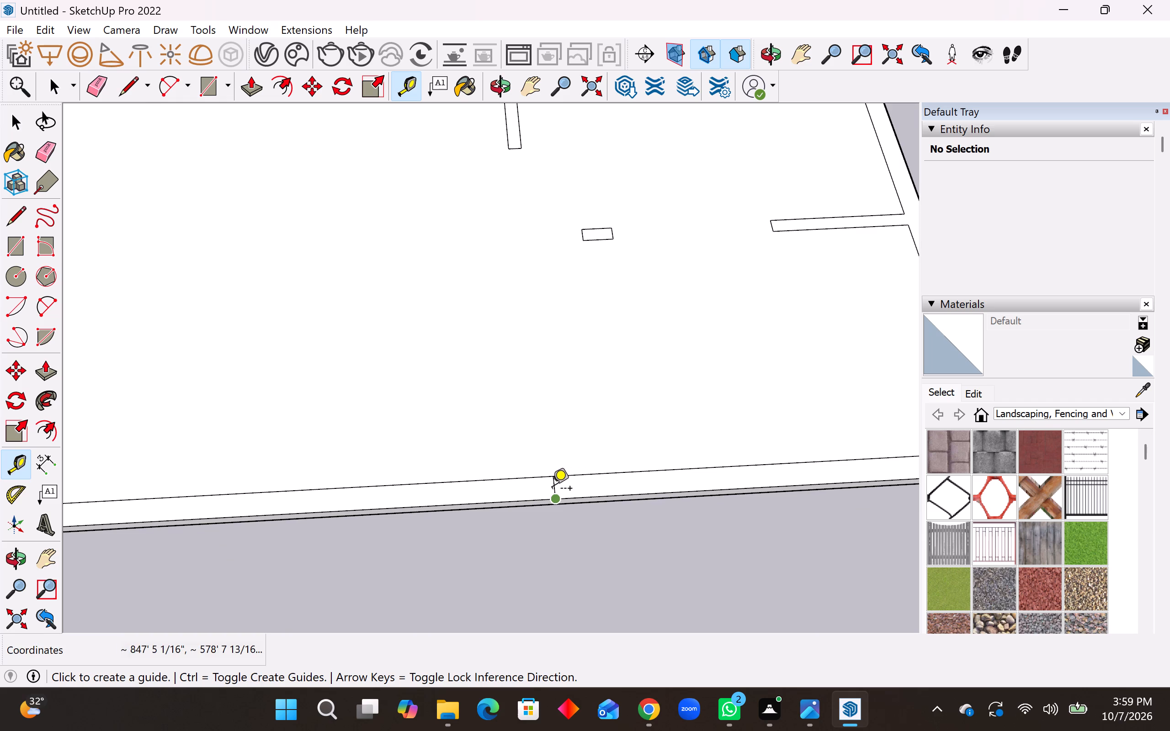
{"action": "scroll", "coordinate": [550, 489], "scroll_direction": "up", "scroll_amount": 8}
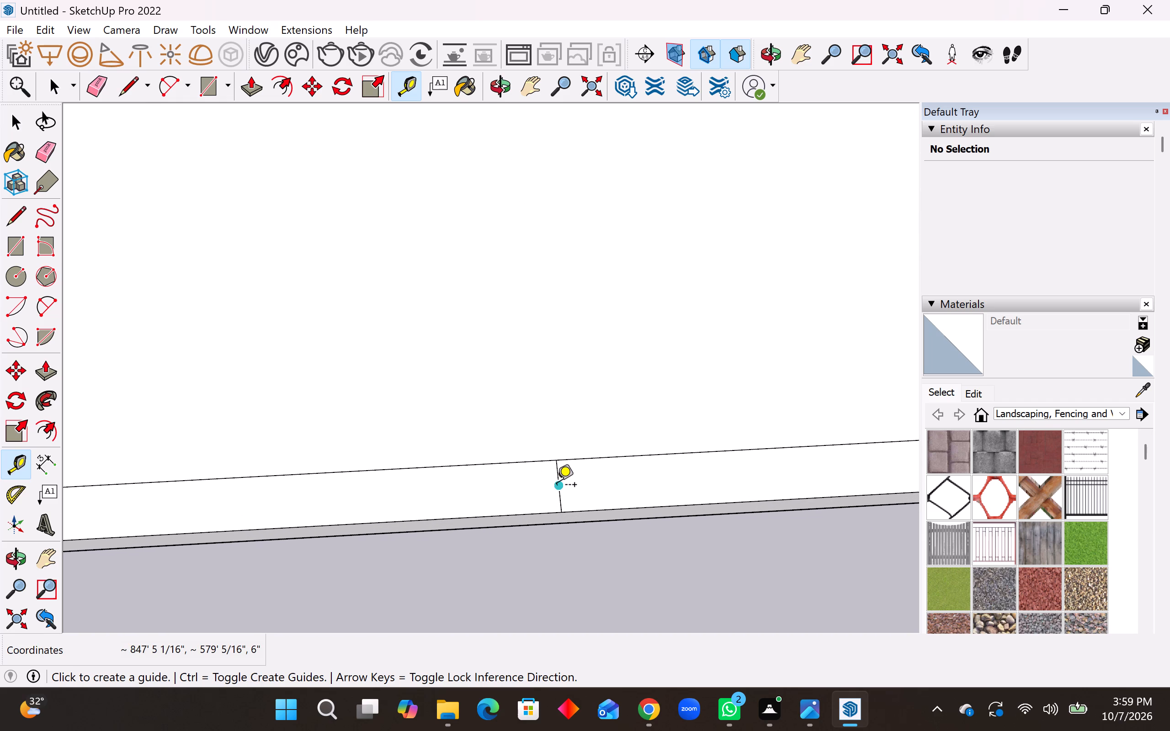
{"action": "left_click", "coordinate": [557, 486]}
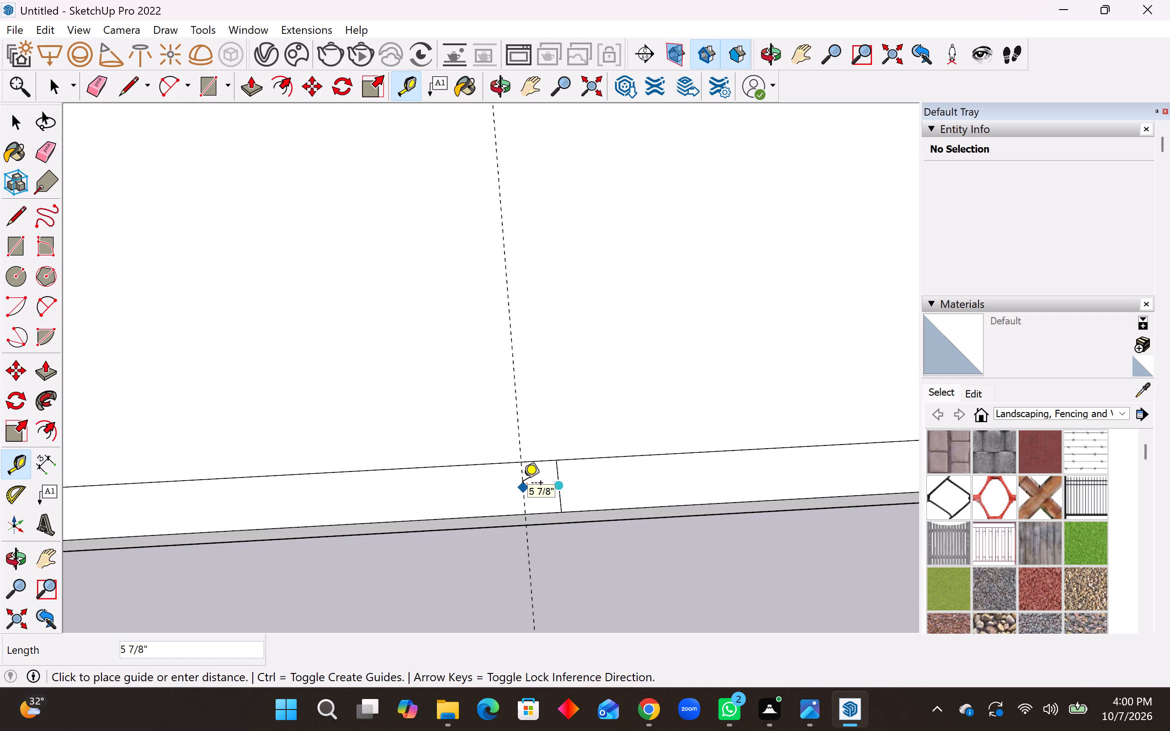
{"action": "type", "text": "1'"}
{"action": "key", "text": "Return"}
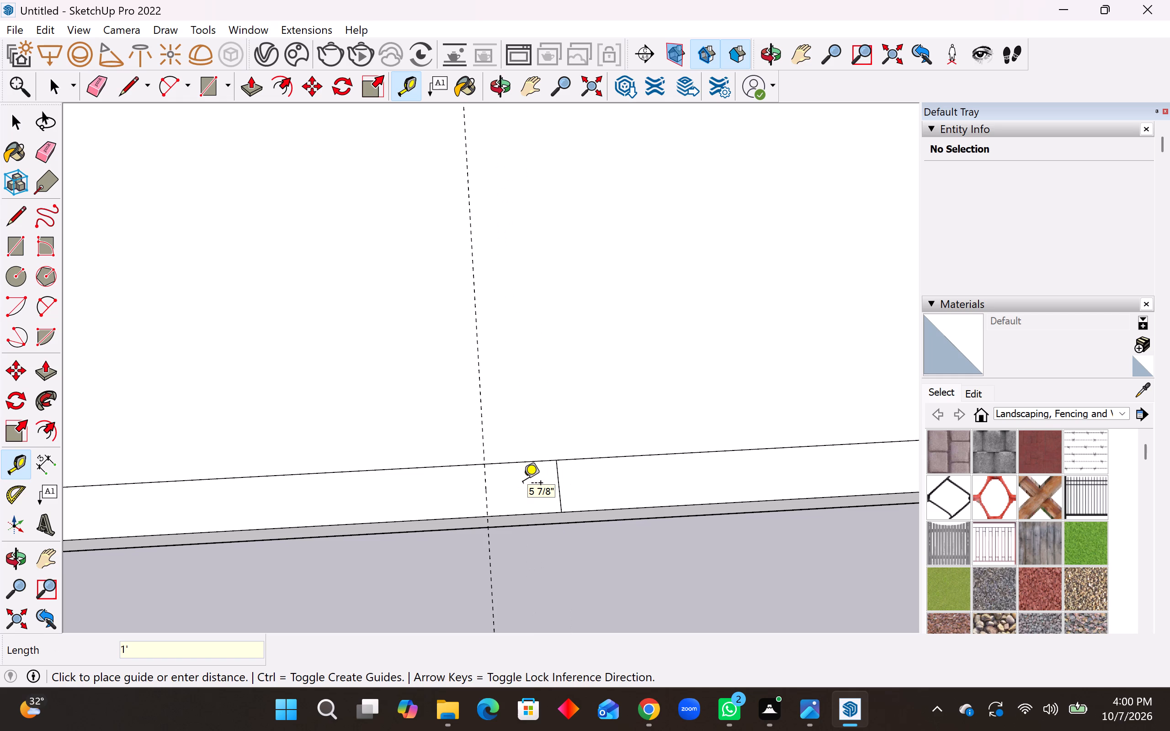
Draw a 1' by 9" rectangle in the end wall between the guide and the line, and erase the guide.
{"action": "scroll", "coordinate": [524, 475], "scroll_direction": "down", "scroll_amount": 9}
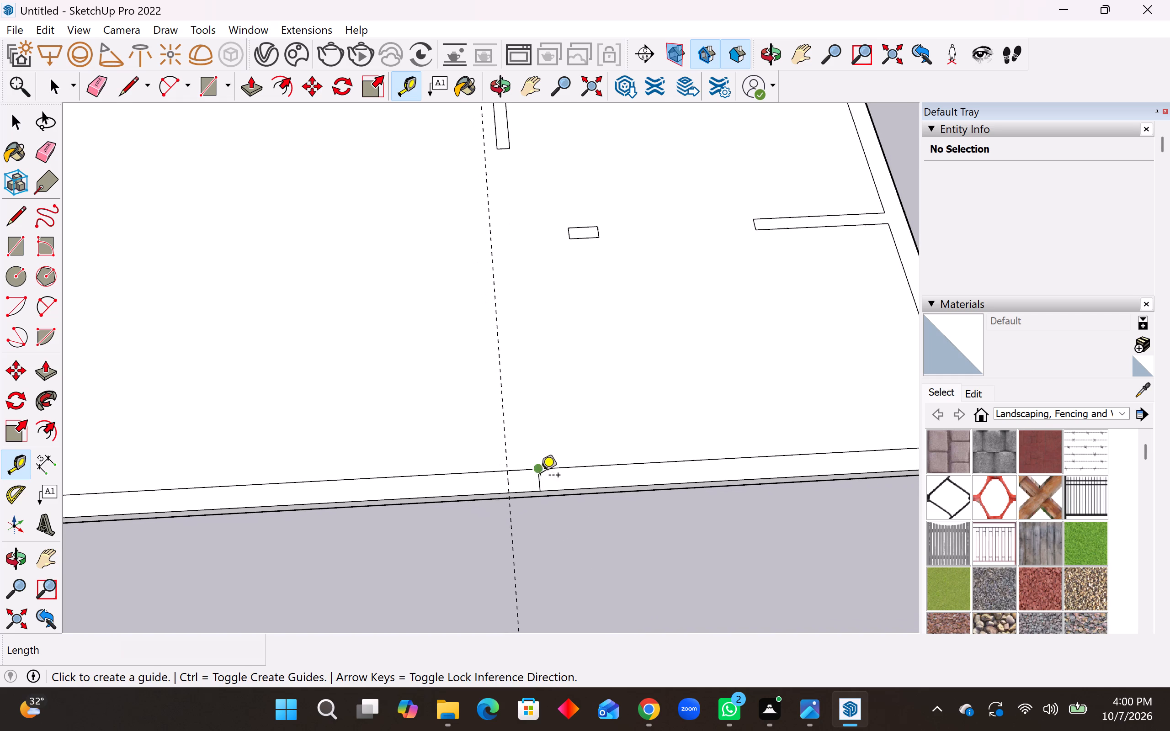
{"action": "scroll", "coordinate": [559, 497], "scroll_direction": "down", "scroll_amount": 4}
{"action": "left_click", "coordinate": [18, 244]}
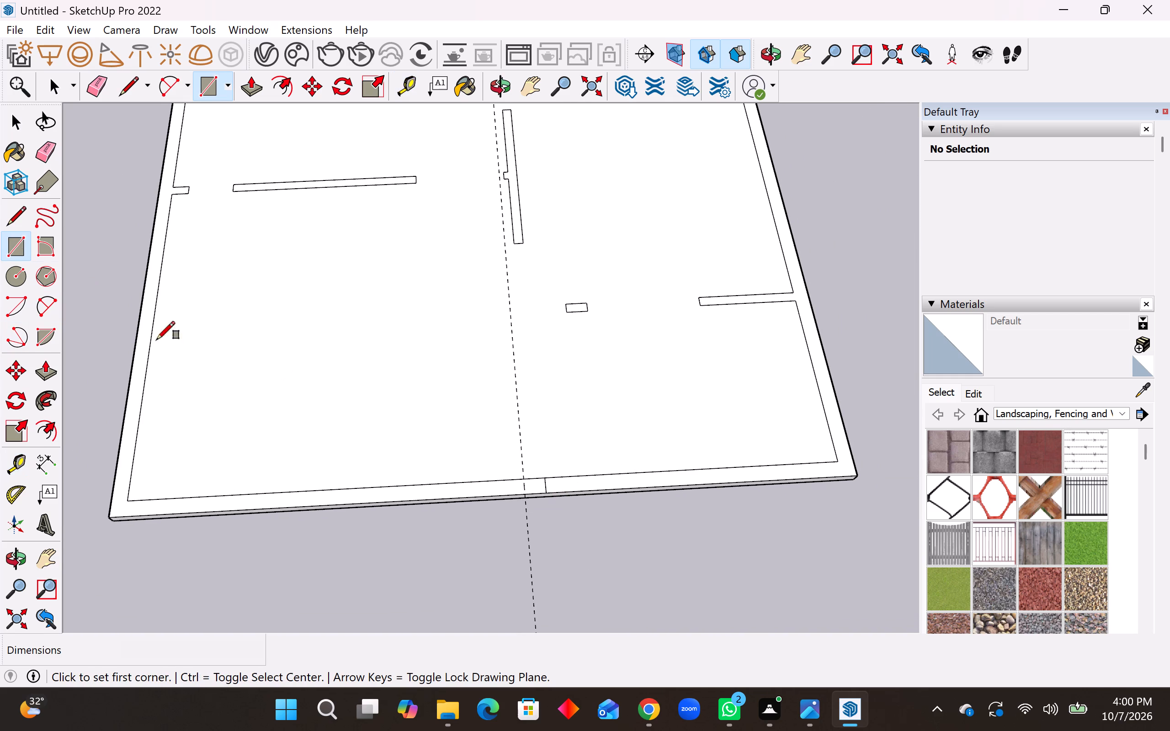
{"action": "scroll", "coordinate": [388, 415], "scroll_direction": "up", "scroll_amount": 7}
{"action": "left_click", "coordinate": [598, 544]}
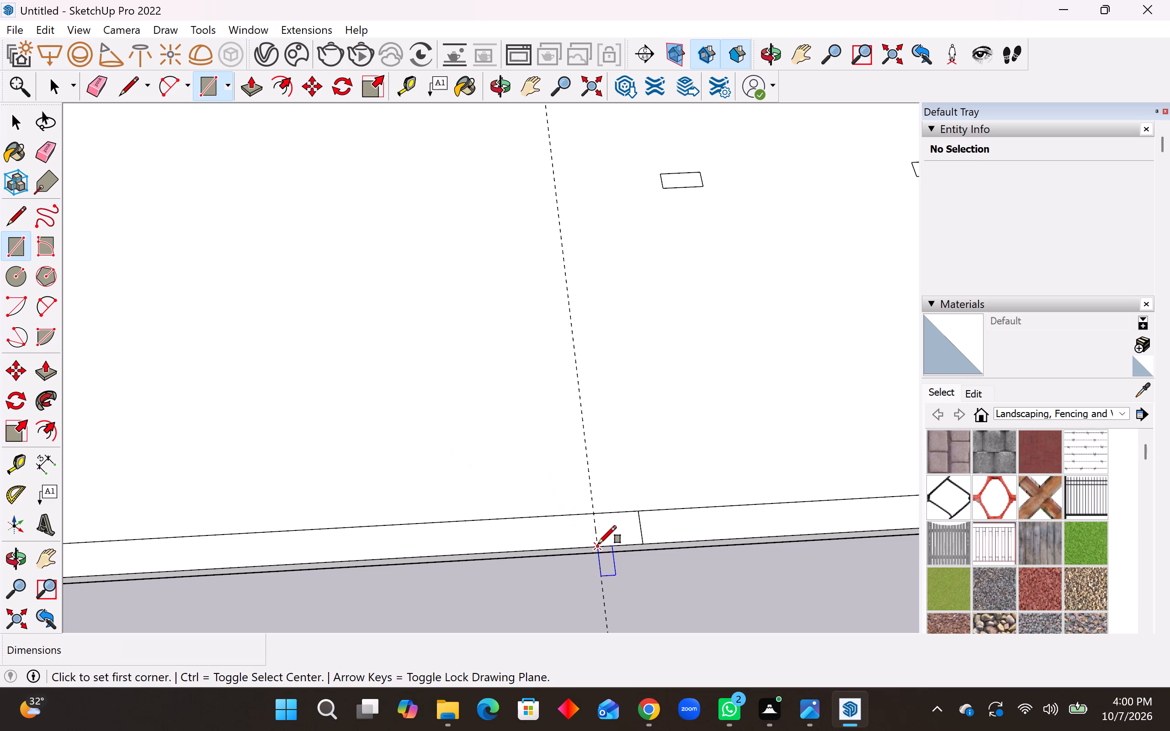
{"action": "left_click", "coordinate": [638, 509]}
{"action": "left_click", "coordinate": [38, 145]}
{"action": "left_click_drag", "start_coordinate": [565, 322], "coordinate": [575, 322]}
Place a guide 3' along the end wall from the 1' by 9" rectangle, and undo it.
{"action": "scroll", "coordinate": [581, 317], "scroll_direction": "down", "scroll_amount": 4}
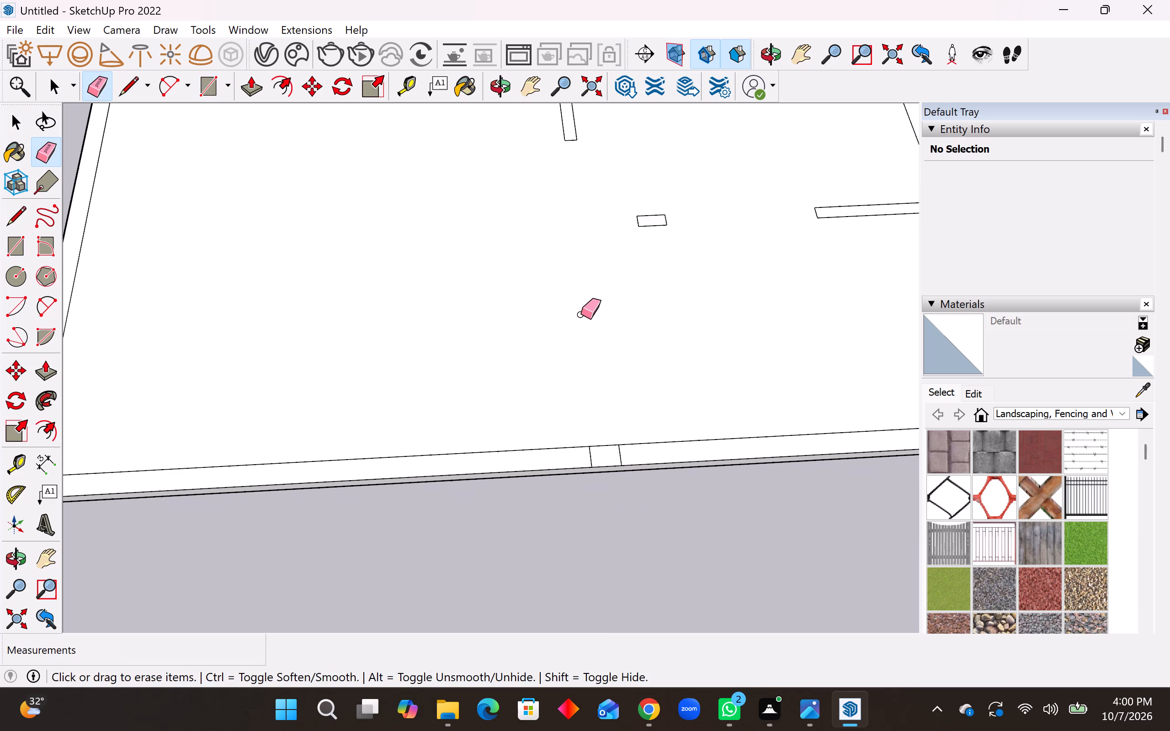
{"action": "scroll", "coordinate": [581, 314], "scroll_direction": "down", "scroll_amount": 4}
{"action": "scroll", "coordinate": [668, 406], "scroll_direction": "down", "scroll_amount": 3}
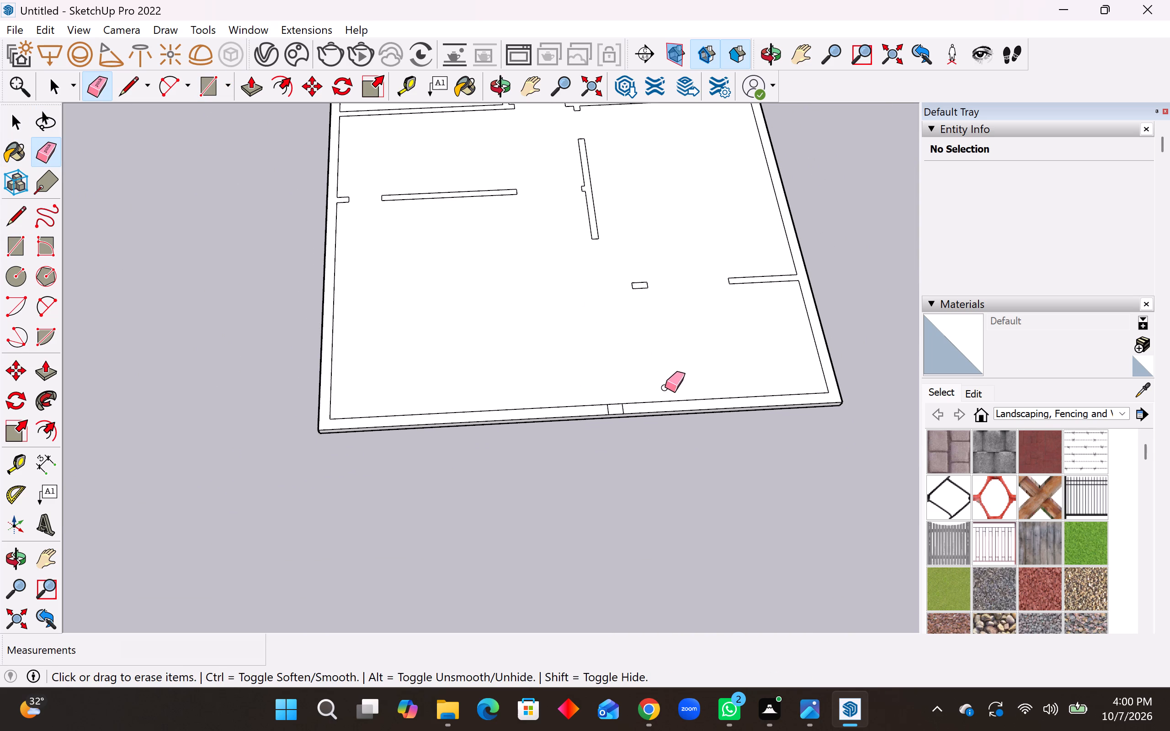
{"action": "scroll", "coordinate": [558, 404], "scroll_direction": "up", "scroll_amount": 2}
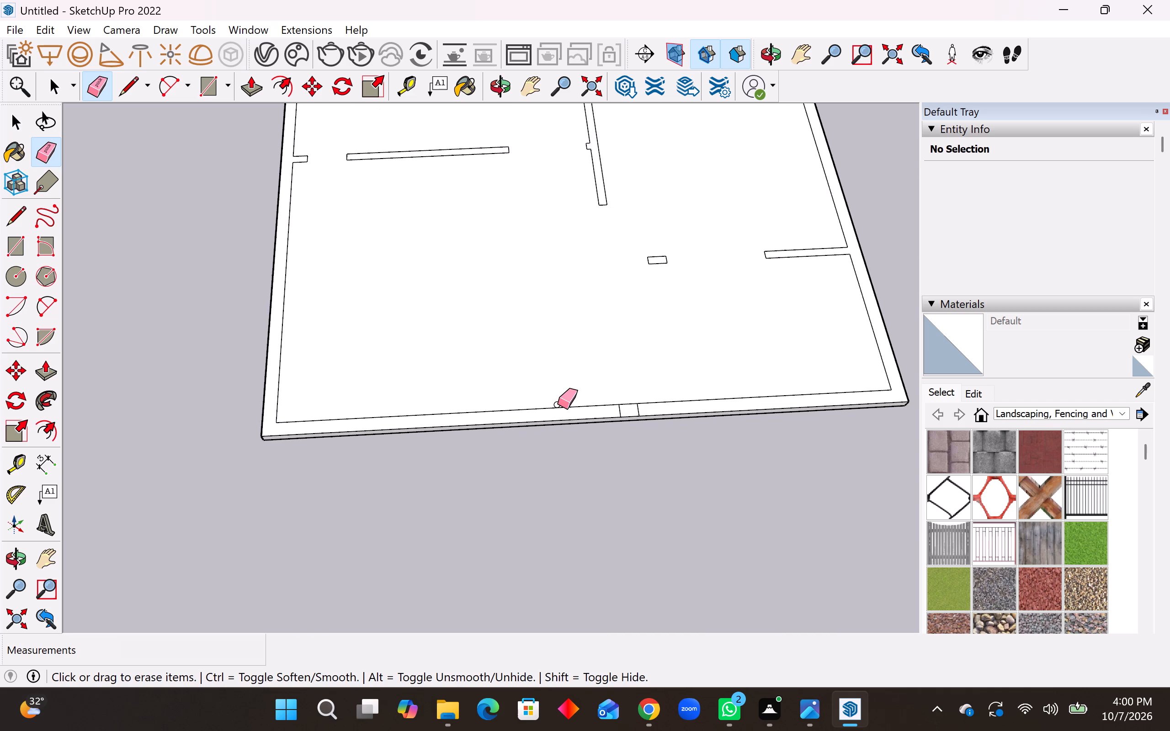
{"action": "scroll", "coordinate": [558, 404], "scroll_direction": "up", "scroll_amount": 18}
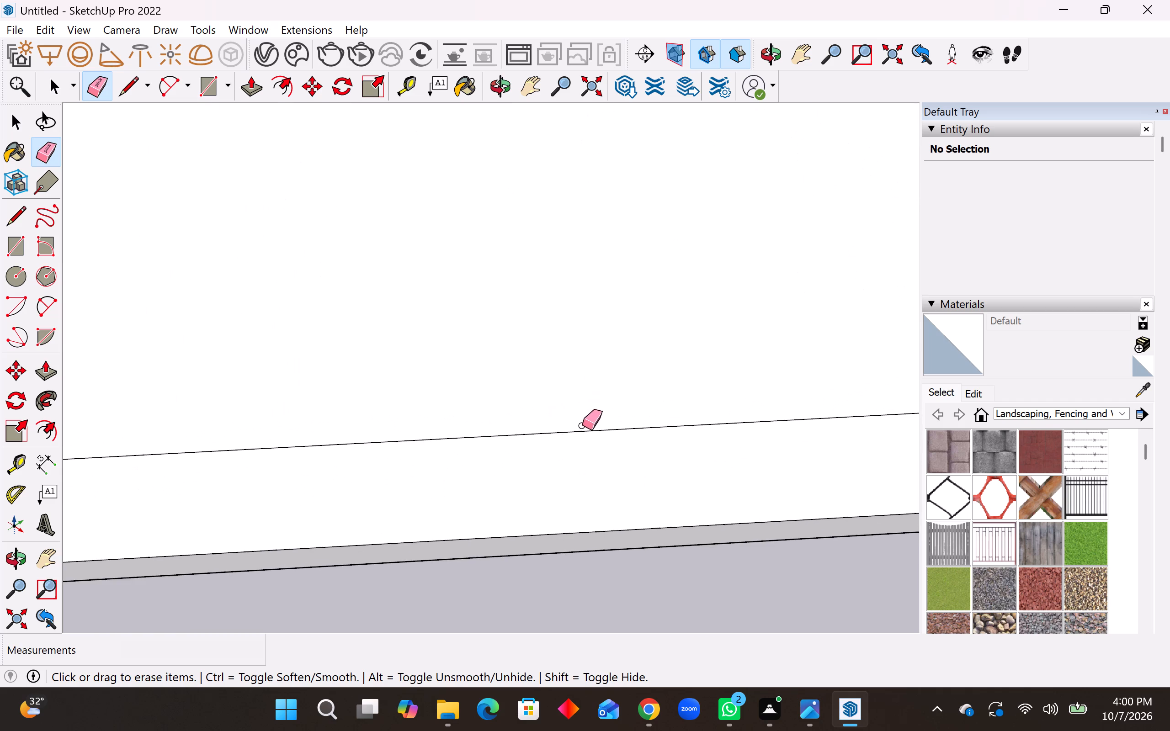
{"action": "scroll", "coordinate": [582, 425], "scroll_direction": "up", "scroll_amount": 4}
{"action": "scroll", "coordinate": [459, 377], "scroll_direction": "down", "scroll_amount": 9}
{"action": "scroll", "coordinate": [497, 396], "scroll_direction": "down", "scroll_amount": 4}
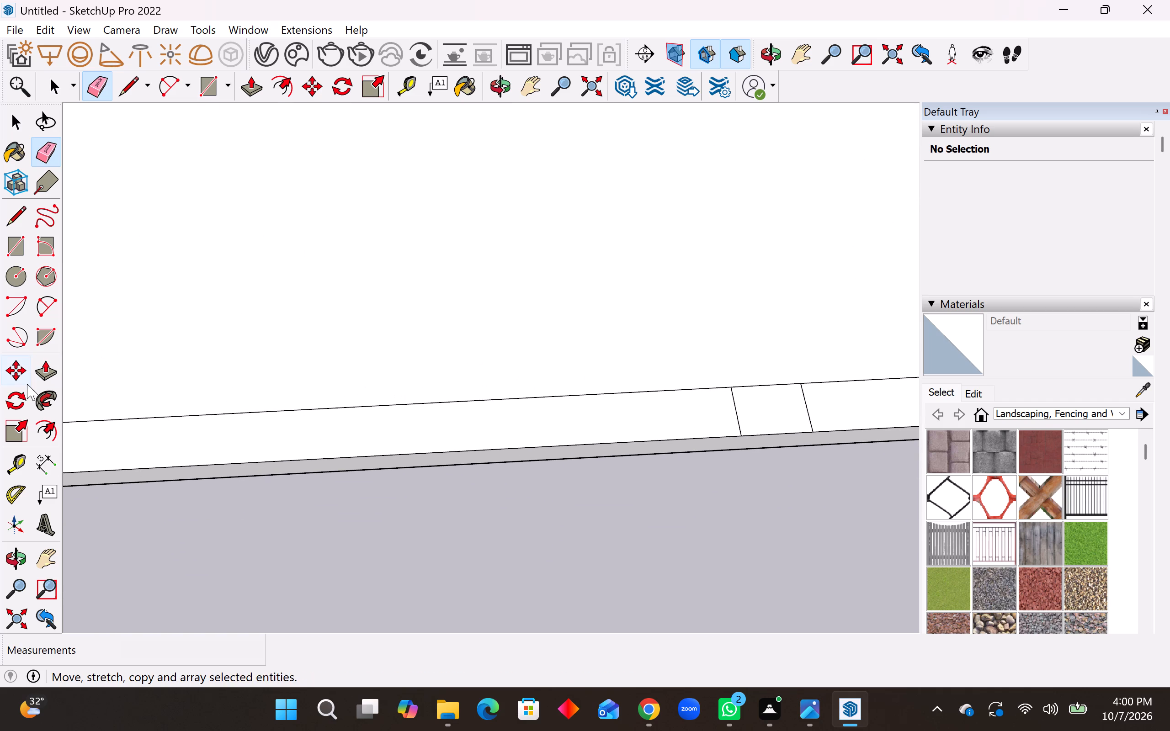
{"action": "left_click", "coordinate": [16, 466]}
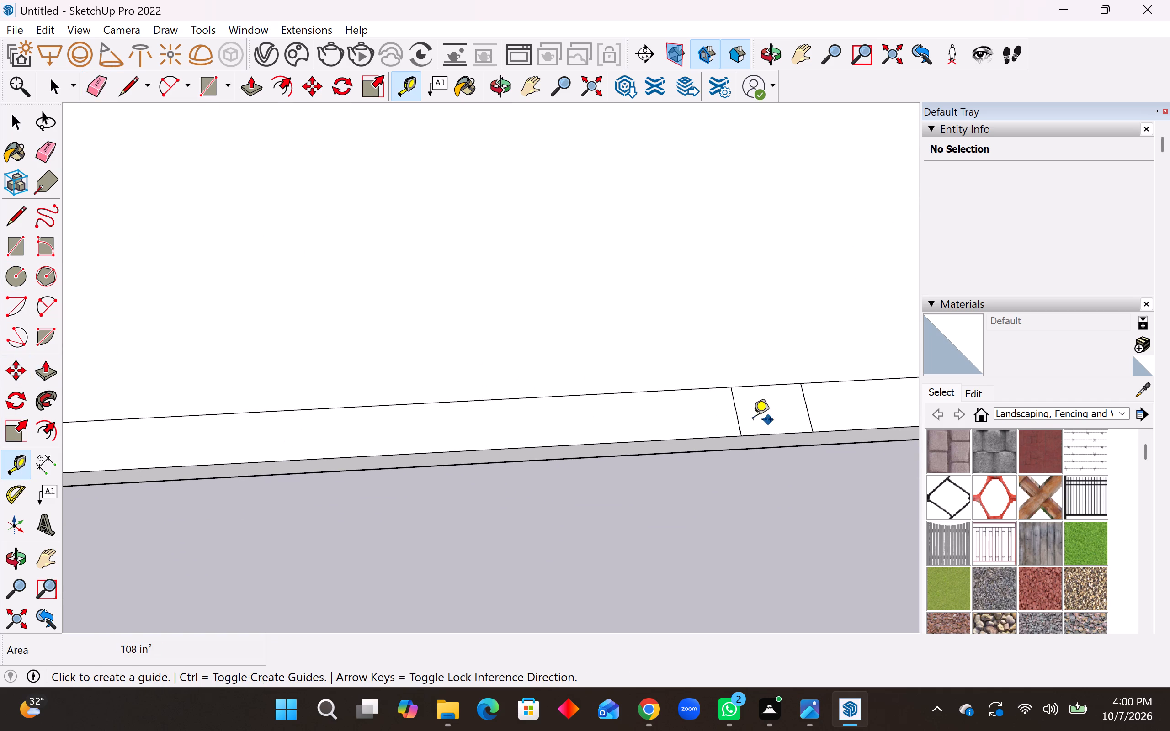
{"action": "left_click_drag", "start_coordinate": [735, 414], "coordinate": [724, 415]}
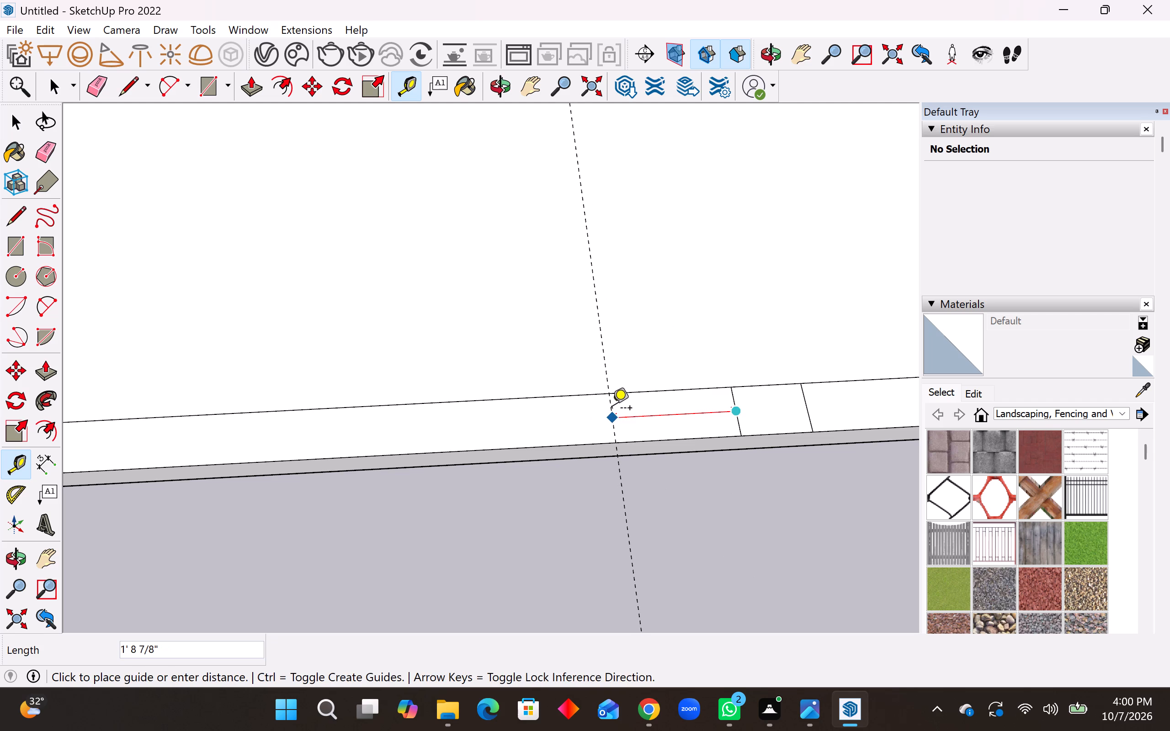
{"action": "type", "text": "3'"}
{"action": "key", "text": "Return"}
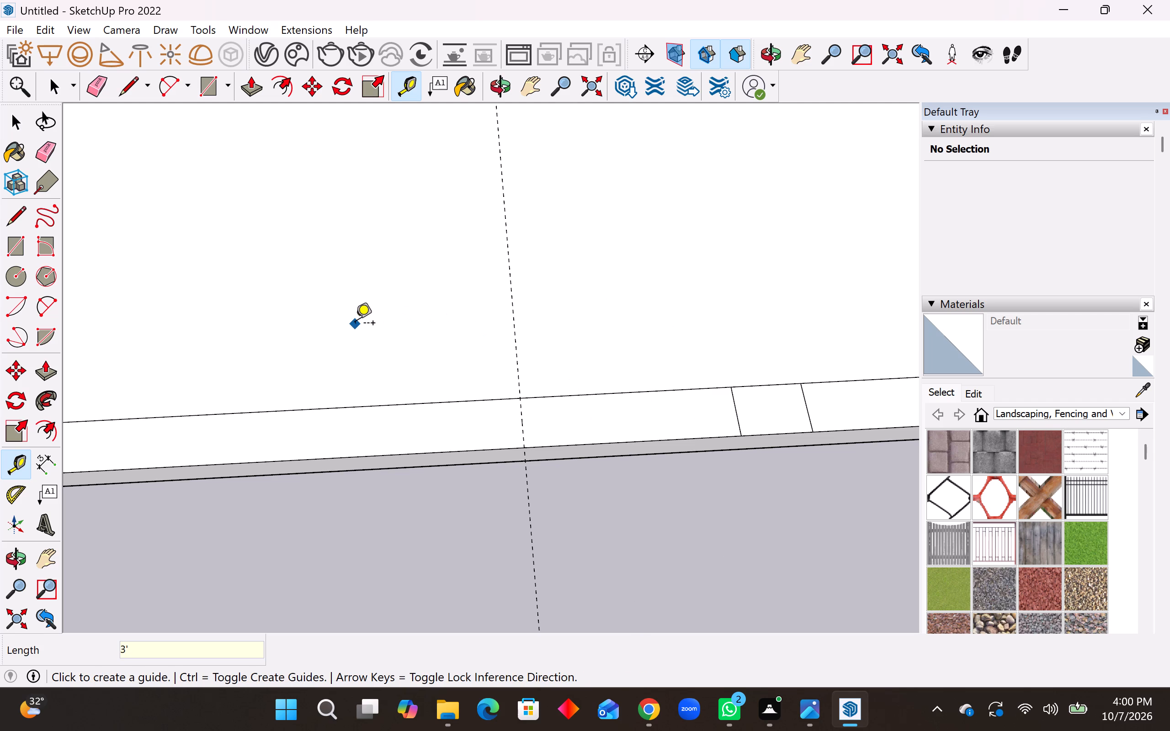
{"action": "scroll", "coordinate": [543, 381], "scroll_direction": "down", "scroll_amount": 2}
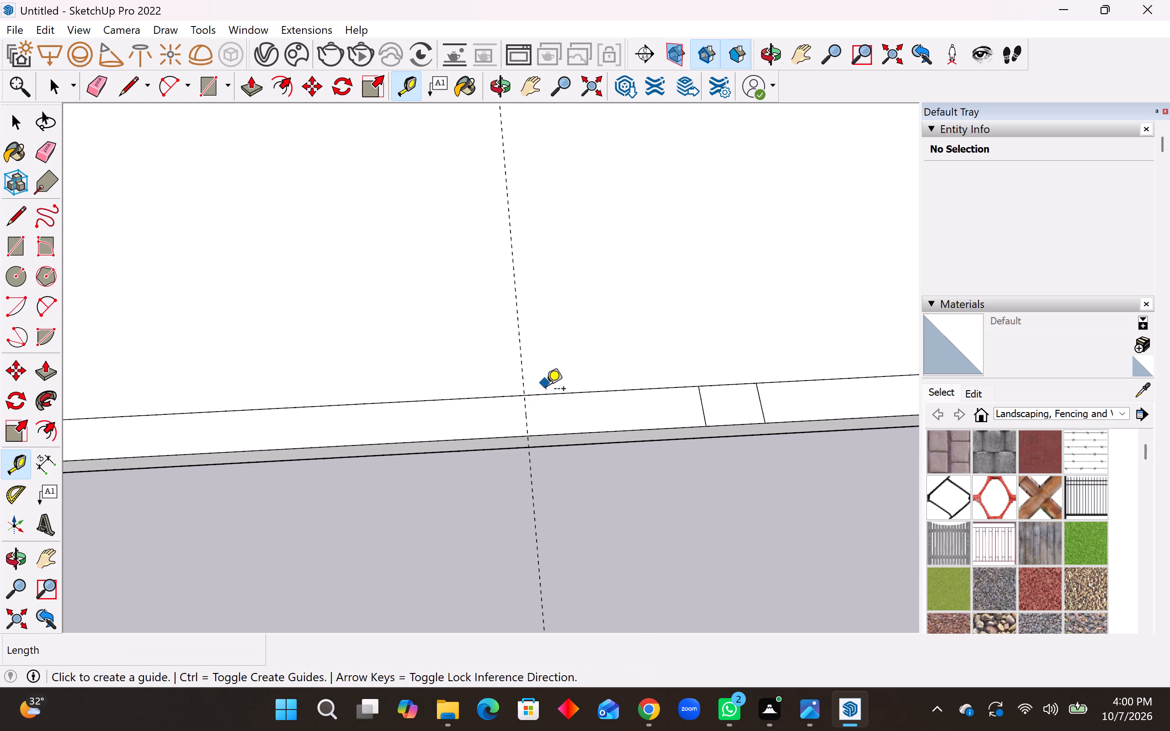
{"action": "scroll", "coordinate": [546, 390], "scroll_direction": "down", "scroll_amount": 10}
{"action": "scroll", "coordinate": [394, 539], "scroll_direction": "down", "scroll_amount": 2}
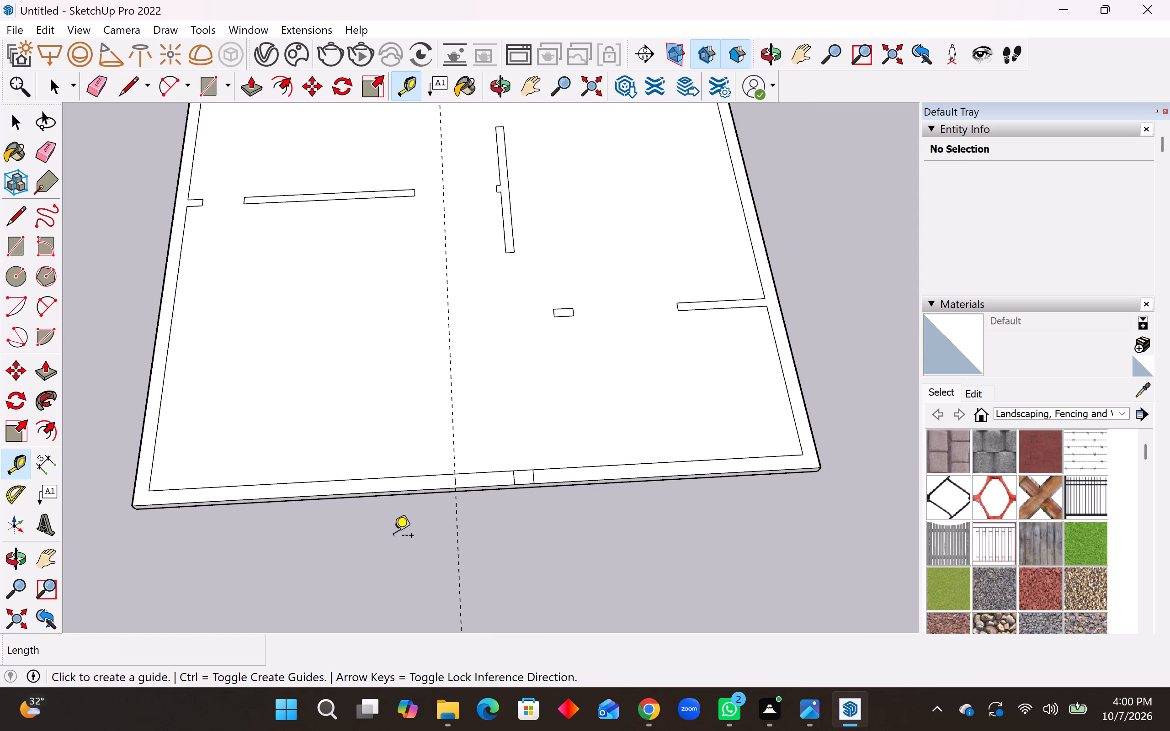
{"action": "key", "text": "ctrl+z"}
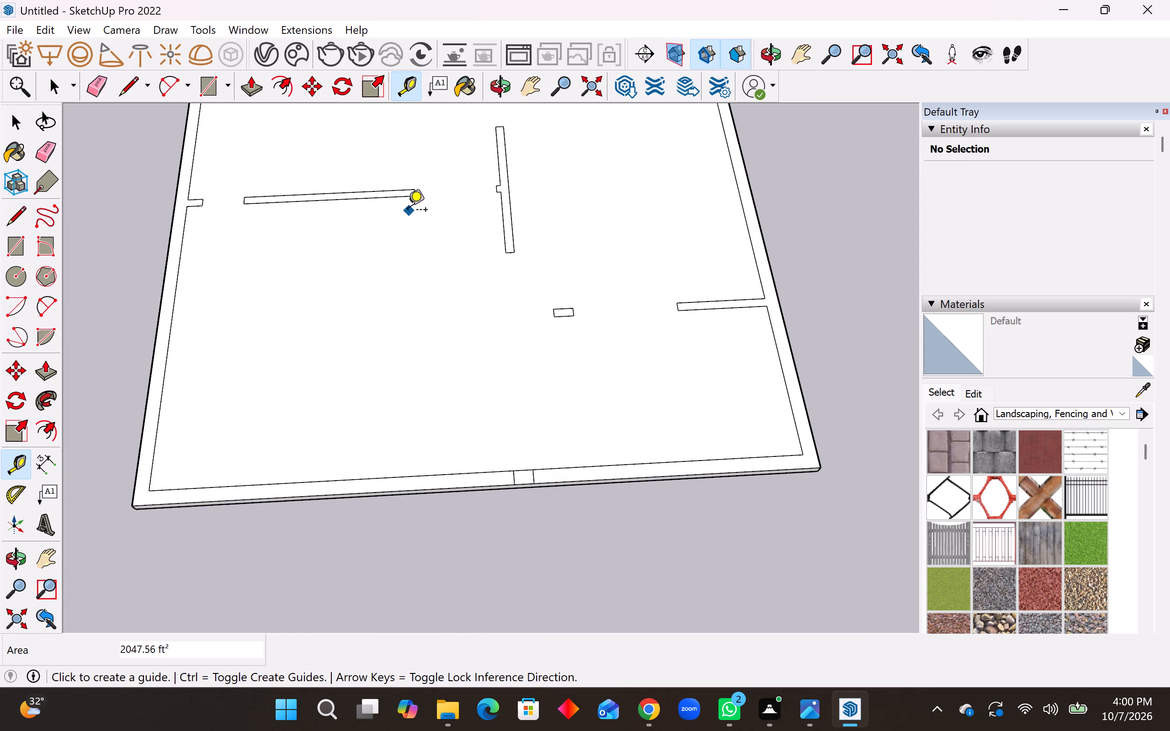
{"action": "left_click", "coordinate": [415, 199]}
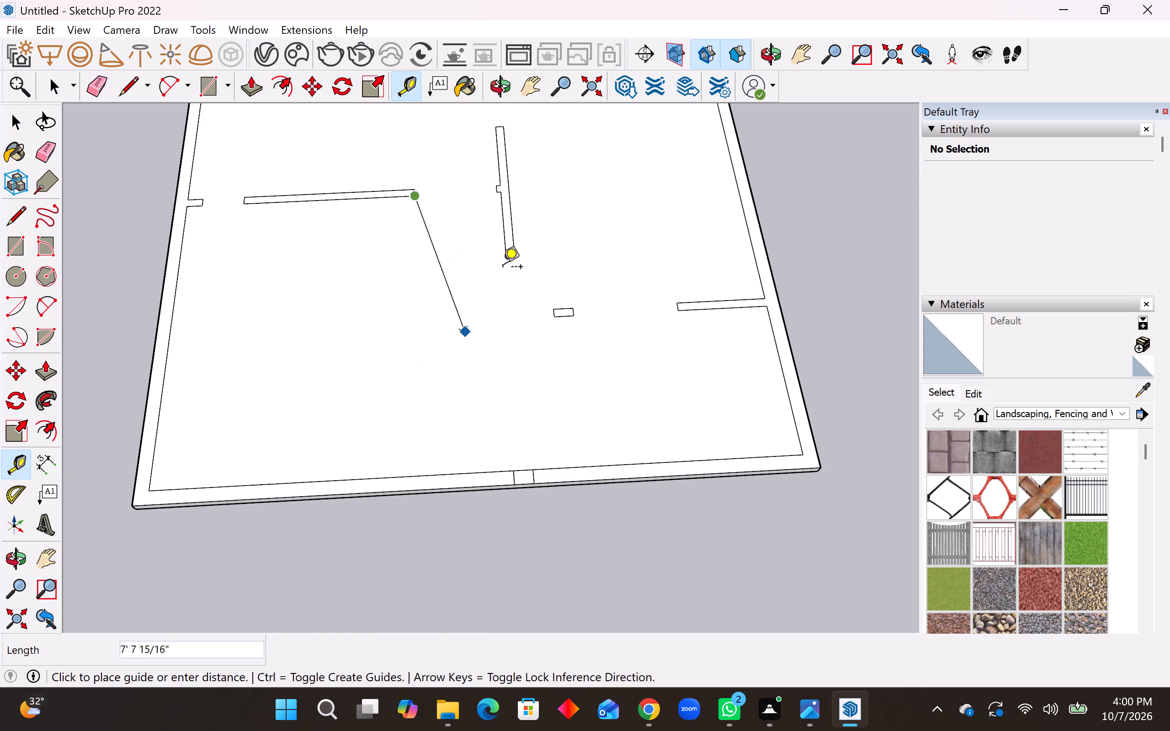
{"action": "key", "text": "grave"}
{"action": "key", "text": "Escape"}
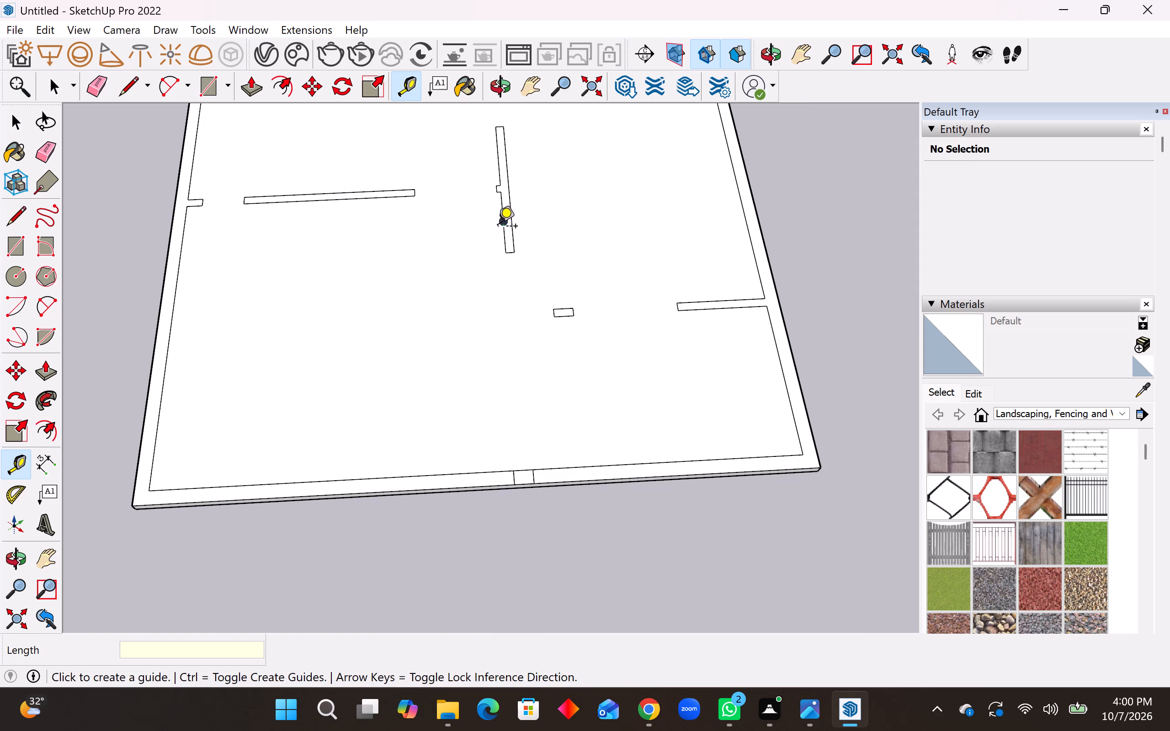
Place a guide parallel to the freestanding lengthwise partition, 5' 3" away, through the end of the freestanding crosswise partition.
{"action": "left_click", "coordinate": [500, 227]}
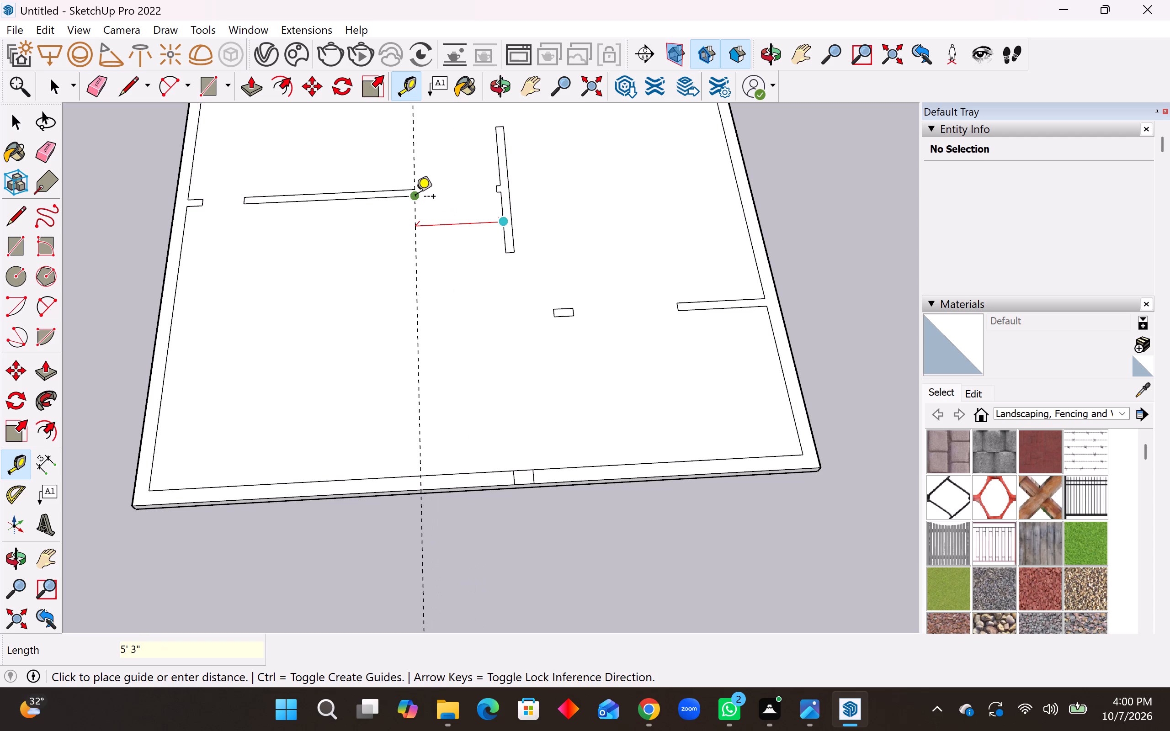
{"action": "left_click", "coordinate": [415, 198]}
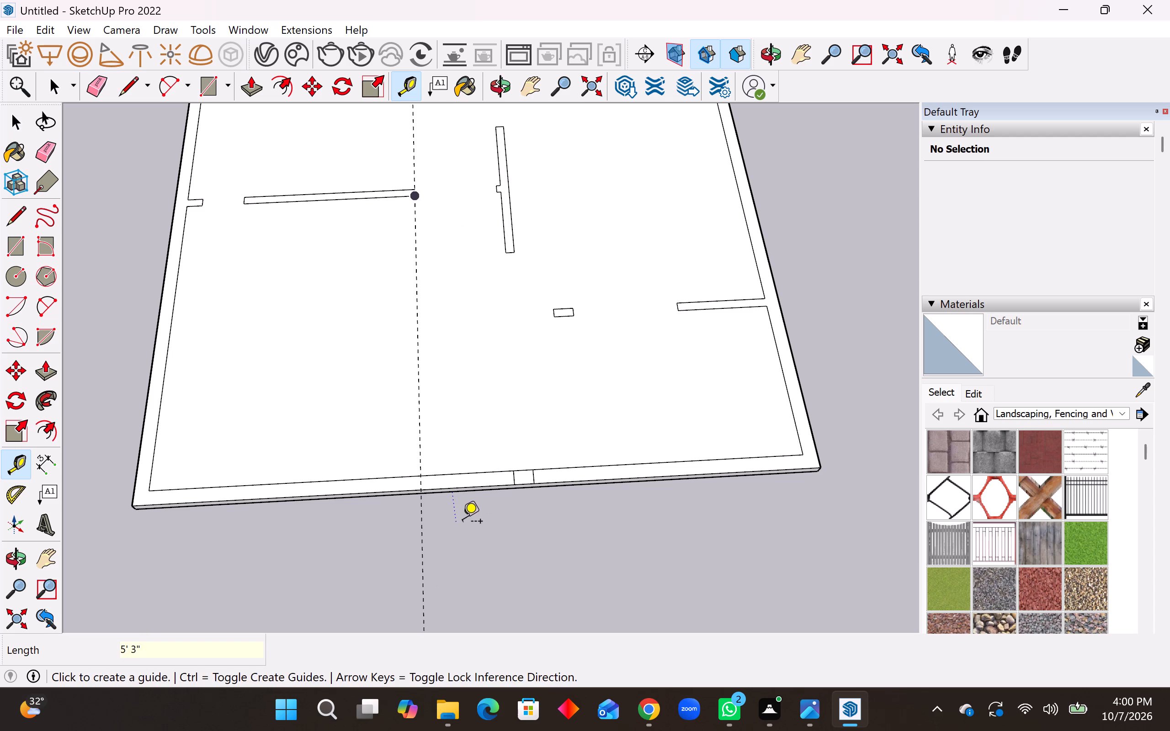
{"action": "key", "text": "space"}
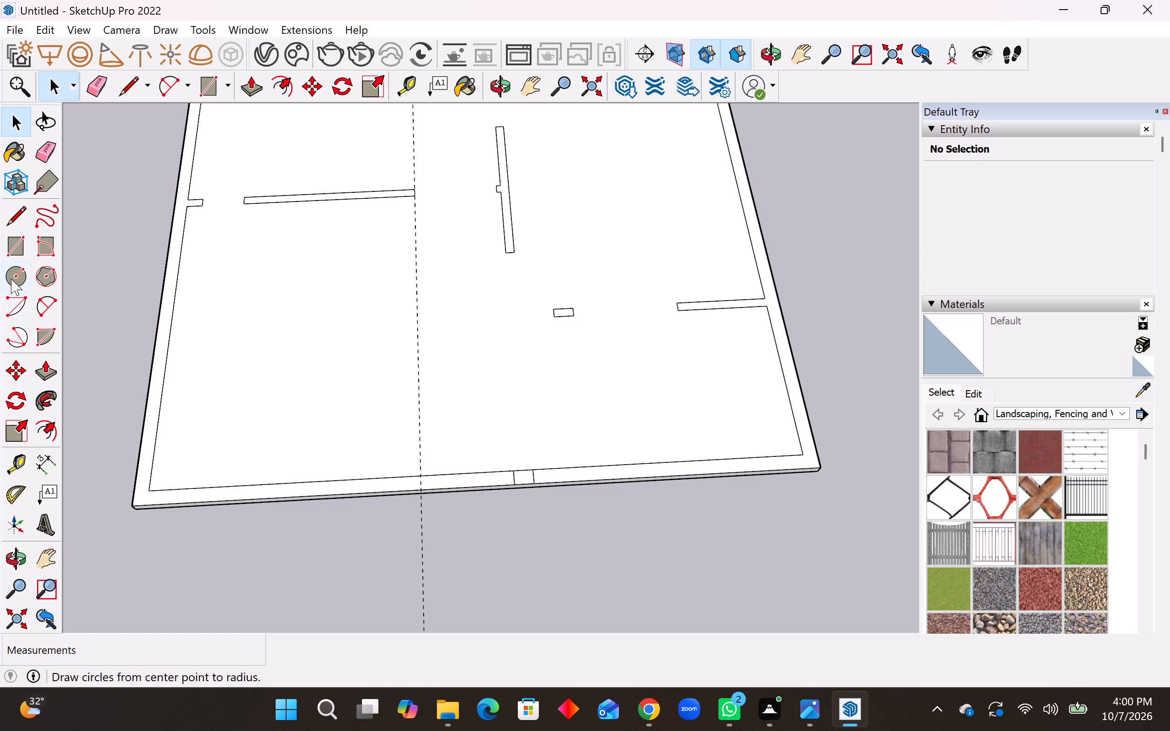
Place a second parallel guide 6" from the first, on the side toward the 1' by 9" rectangle in the end wall.
{"action": "left_click", "coordinate": [20, 466]}
{"action": "scroll", "coordinate": [283, 495], "scroll_direction": "up", "scroll_amount": 2}
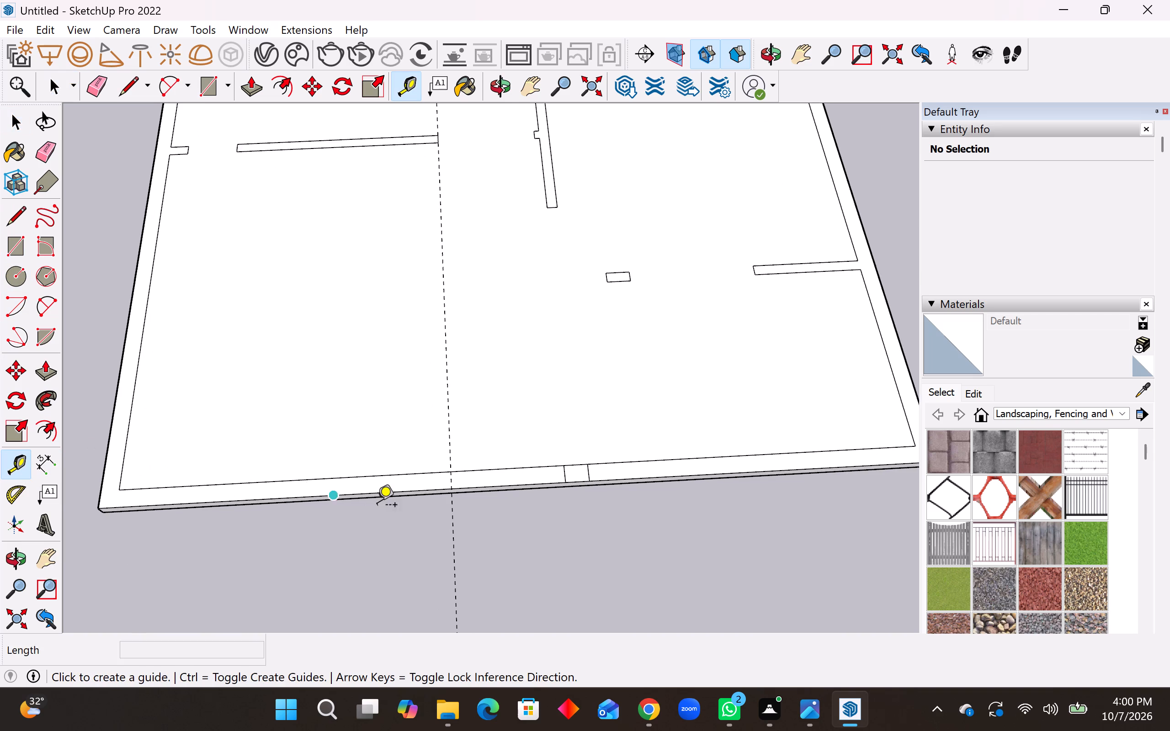
{"action": "scroll", "coordinate": [380, 503], "scroll_direction": "up", "scroll_amount": 2}
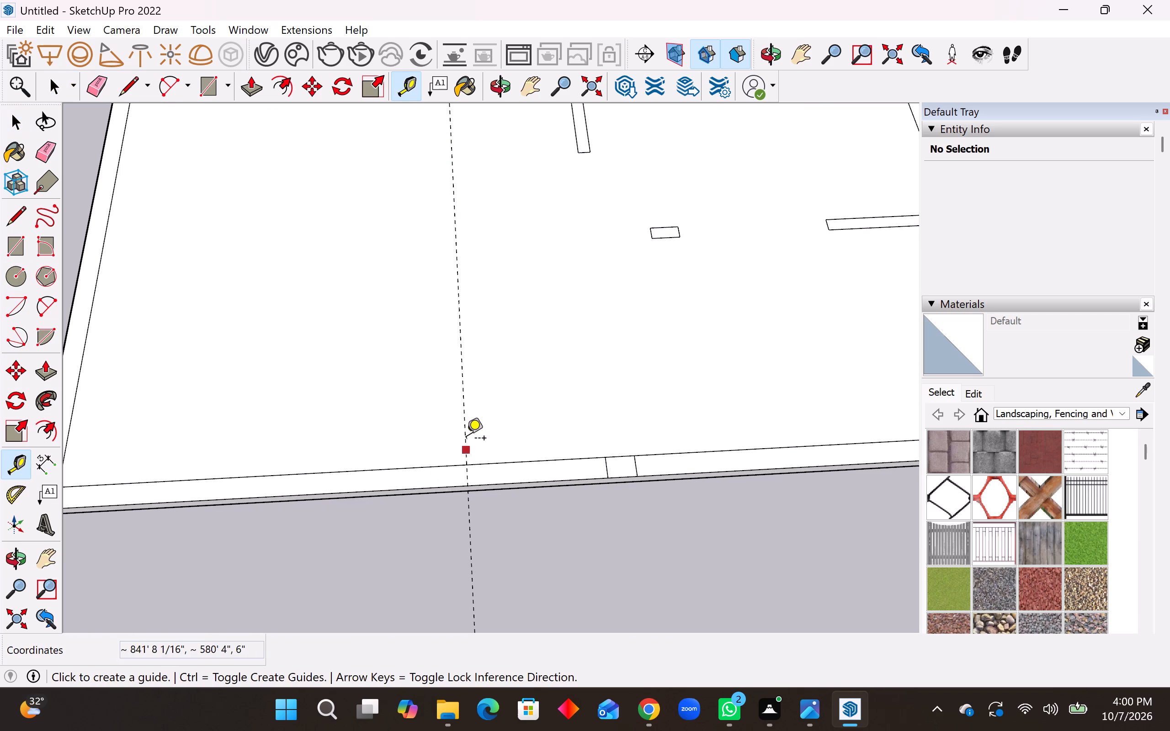
{"action": "left_click", "coordinate": [466, 440]}
{"action": "type", "text": "6\""}
{"action": "key", "text": "Return"}
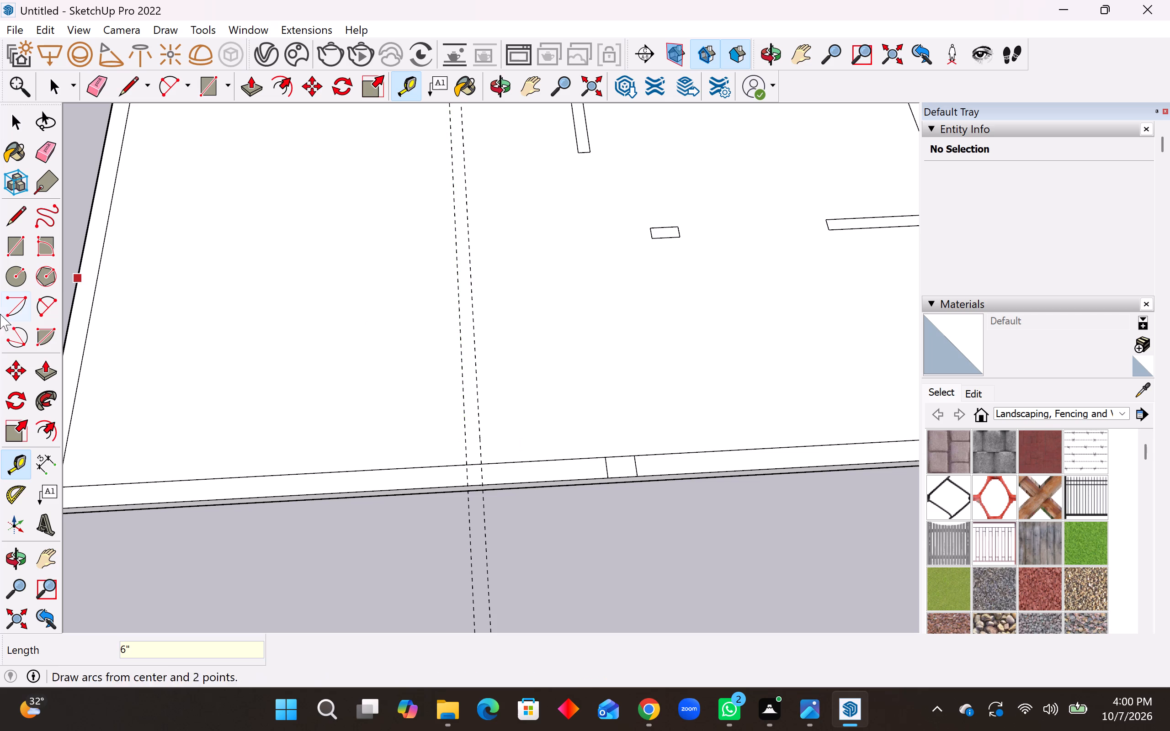
Draw a 9" by 6" rectangle in the nearest end wall between the two guides, and erase both guides.
{"action": "left_click", "coordinate": [21, 239]}
{"action": "scroll", "coordinate": [700, 655], "scroll_direction": "up", "scroll_amount": 5}
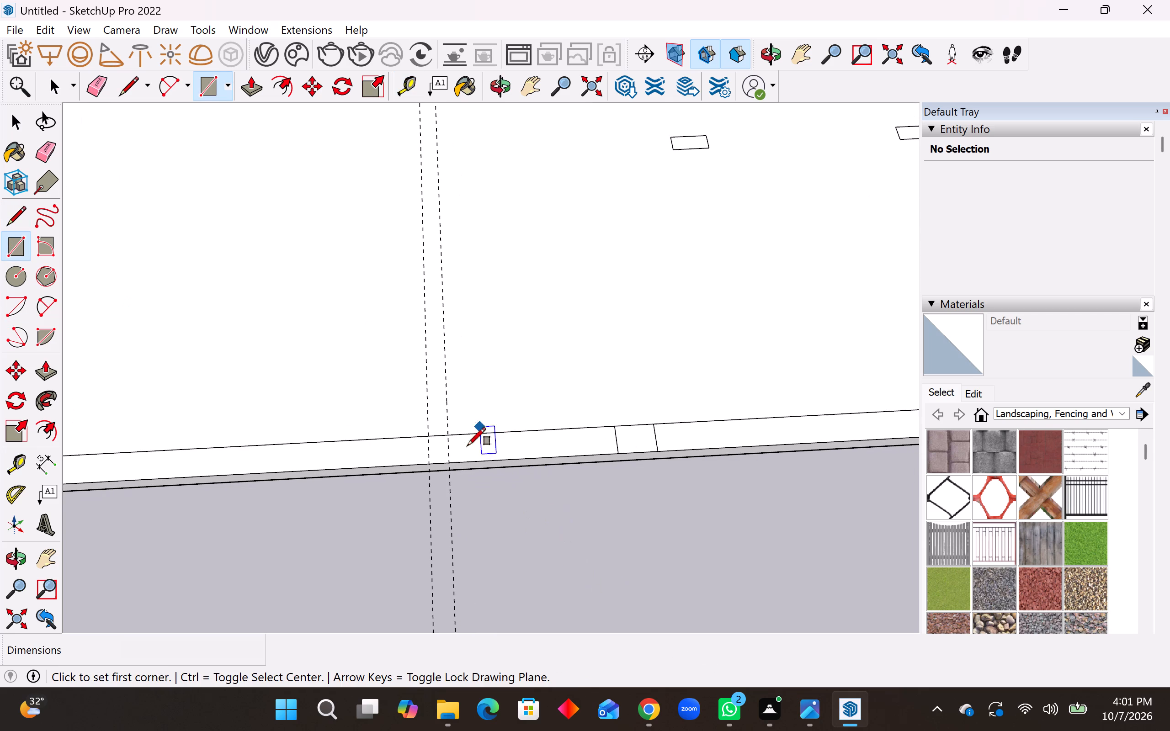
{"action": "left_click", "coordinate": [430, 465]}
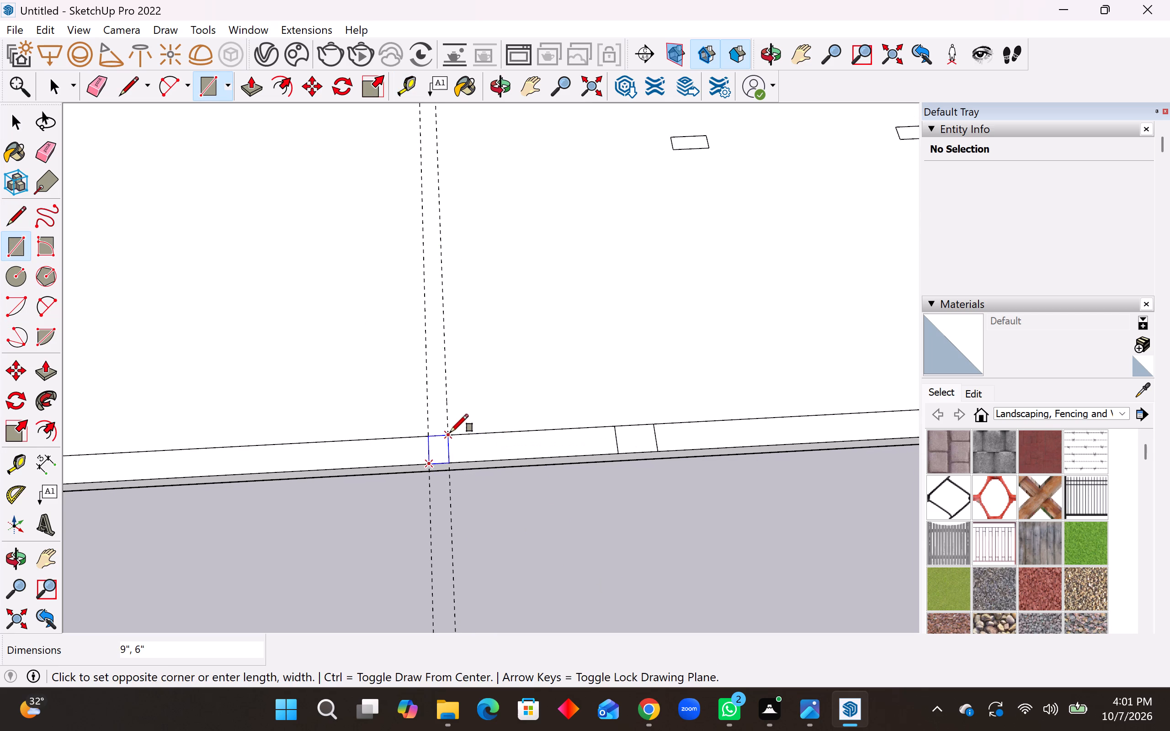
{"action": "left_click", "coordinate": [450, 432]}
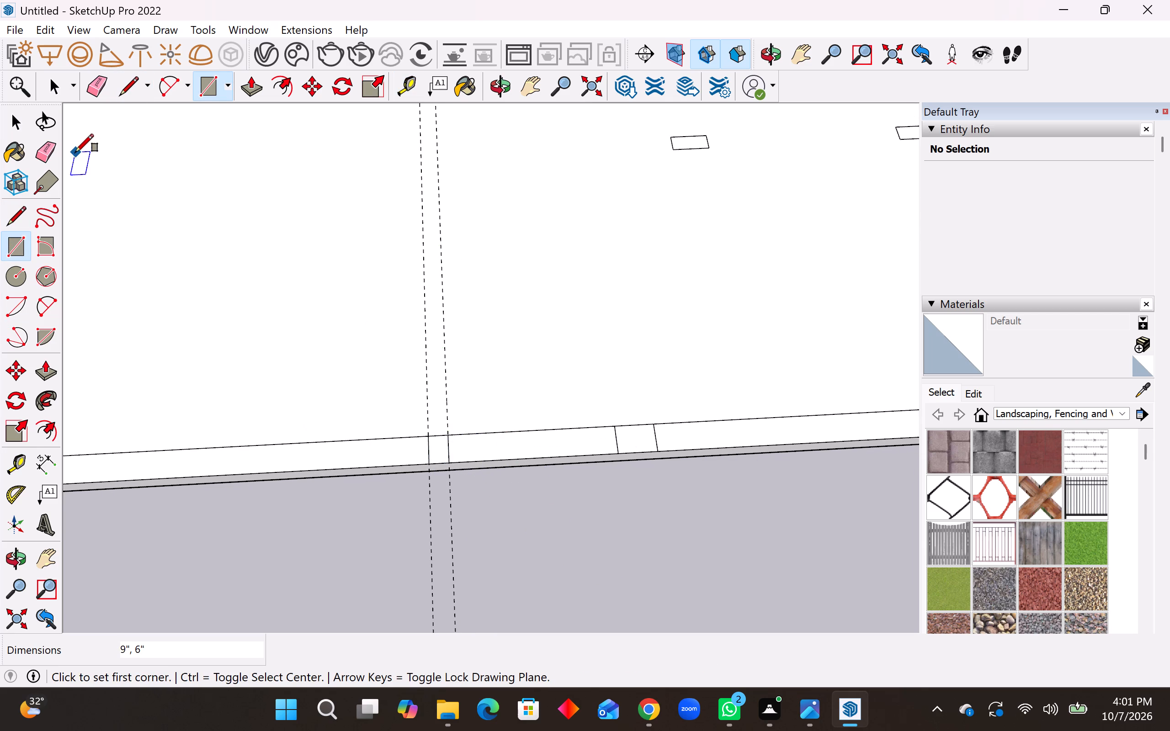
{"action": "left_click", "coordinate": [50, 151]}
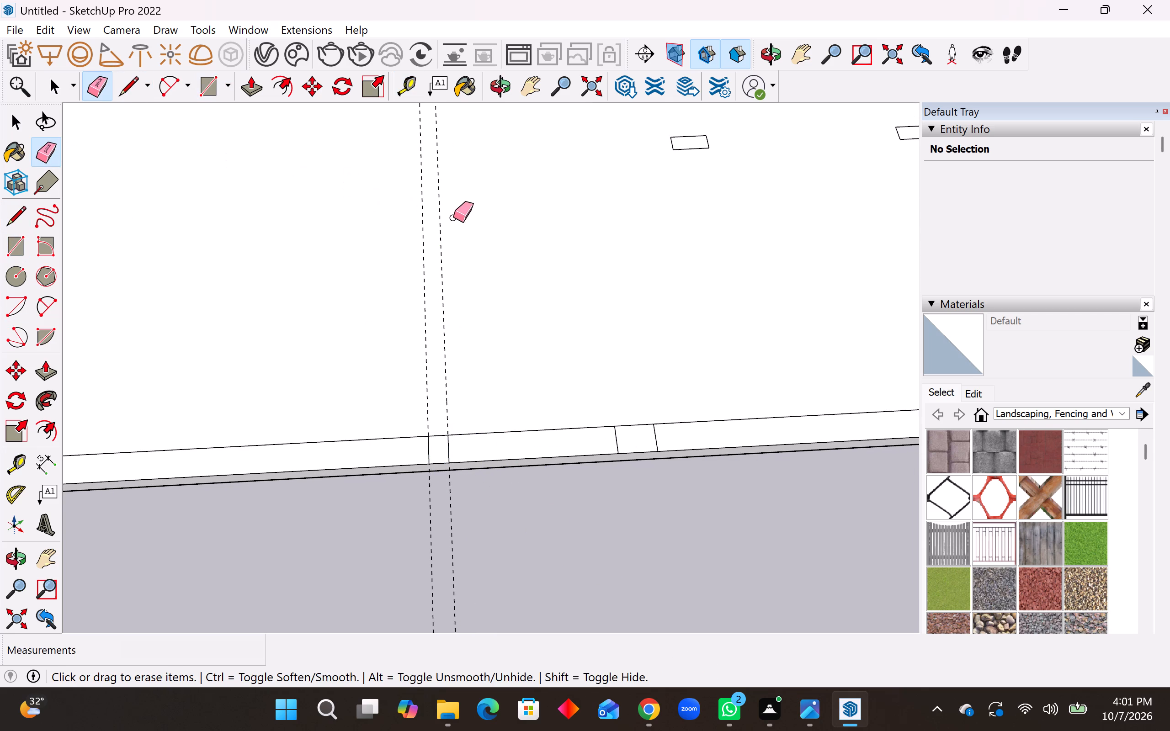
{"action": "left_click_drag", "start_coordinate": [452, 217], "coordinate": [385, 228]}
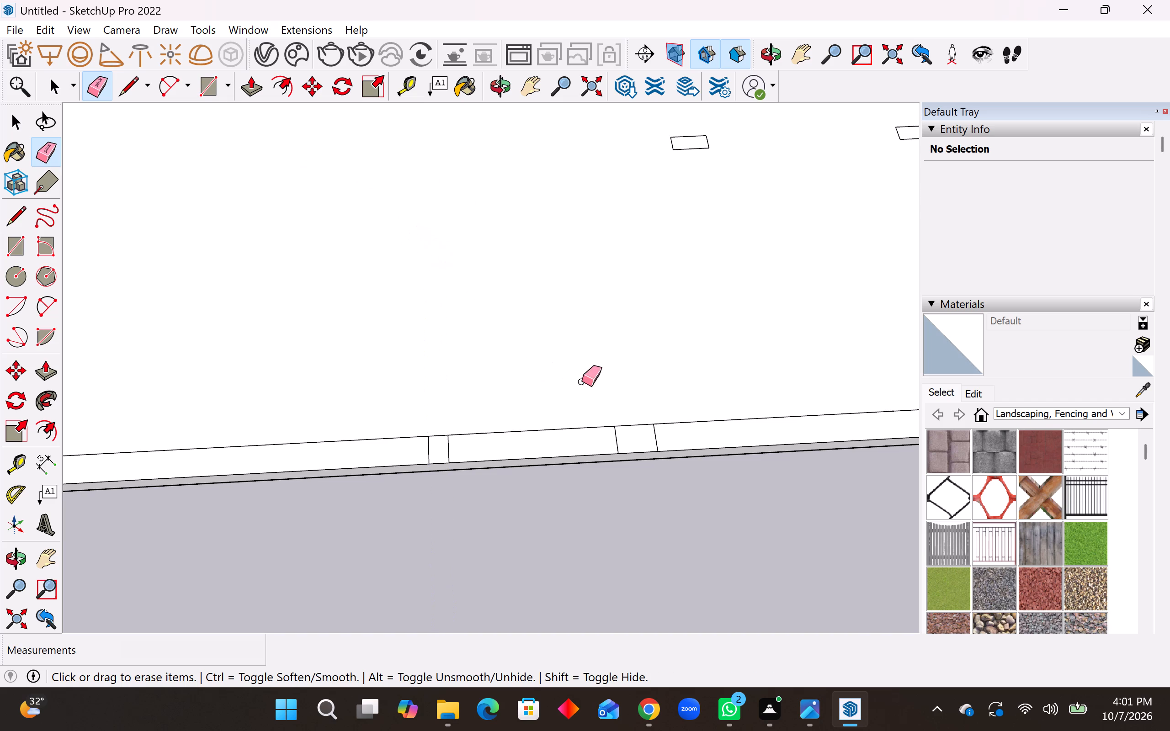
Place a guide 1' inward from the inner face of the long side wall farther from the 1' by 9" rectangle.
{"action": "scroll", "coordinate": [590, 397], "scroll_direction": "down", "scroll_amount": 2}
{"action": "scroll", "coordinate": [633, 392], "scroll_direction": "down", "scroll_amount": 6}
{"action": "scroll", "coordinate": [598, 427], "scroll_direction": "down", "scroll_amount": 1}
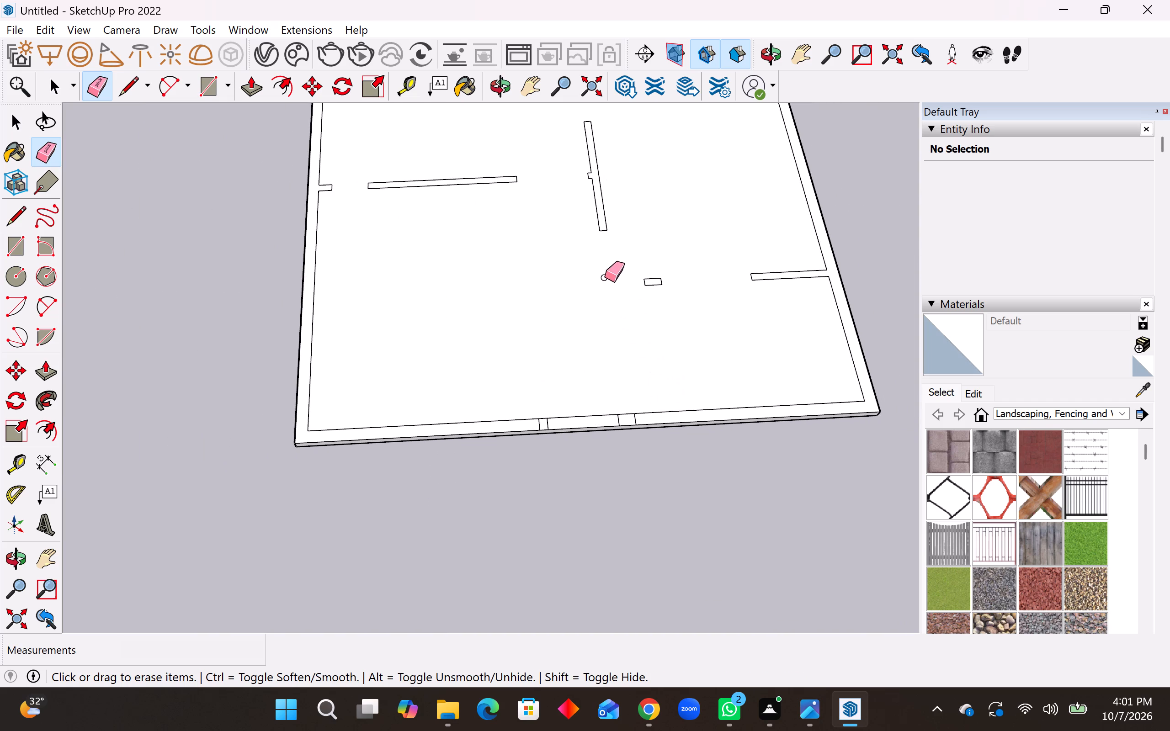
{"action": "scroll", "coordinate": [606, 278], "scroll_direction": "down", "scroll_amount": 3}
{"action": "scroll", "coordinate": [421, 353], "scroll_direction": "up", "scroll_amount": 3}
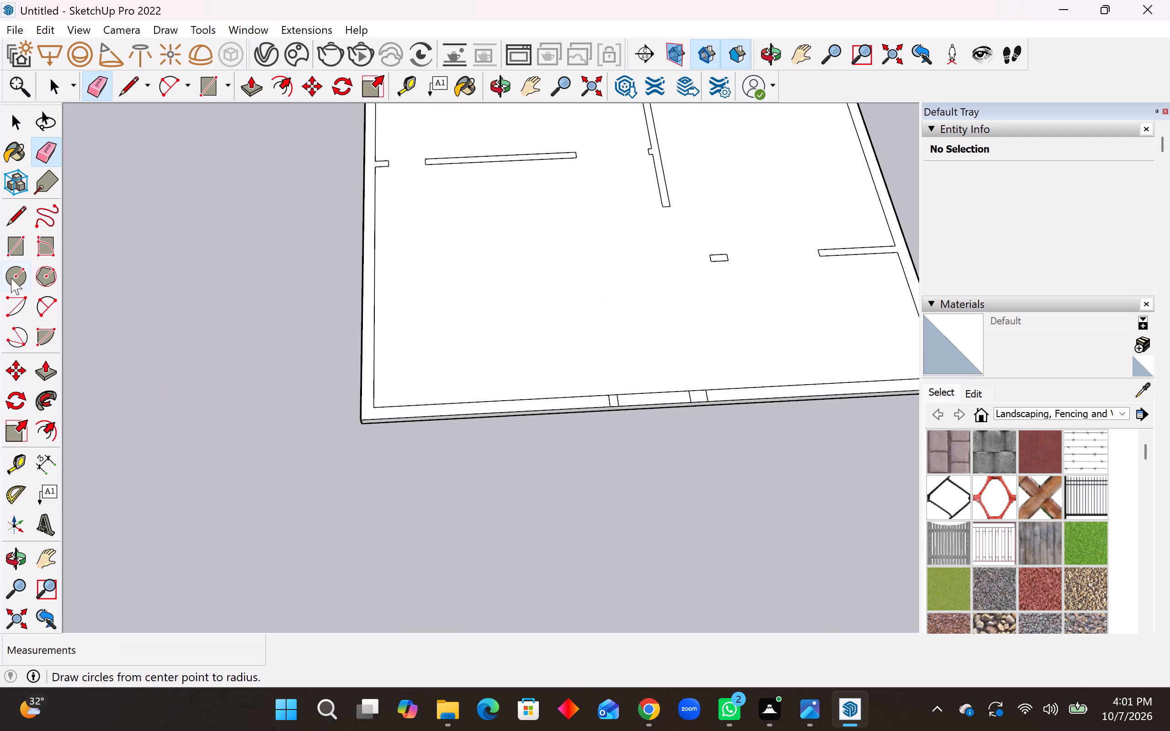
{"action": "left_click", "coordinate": [12, 463]}
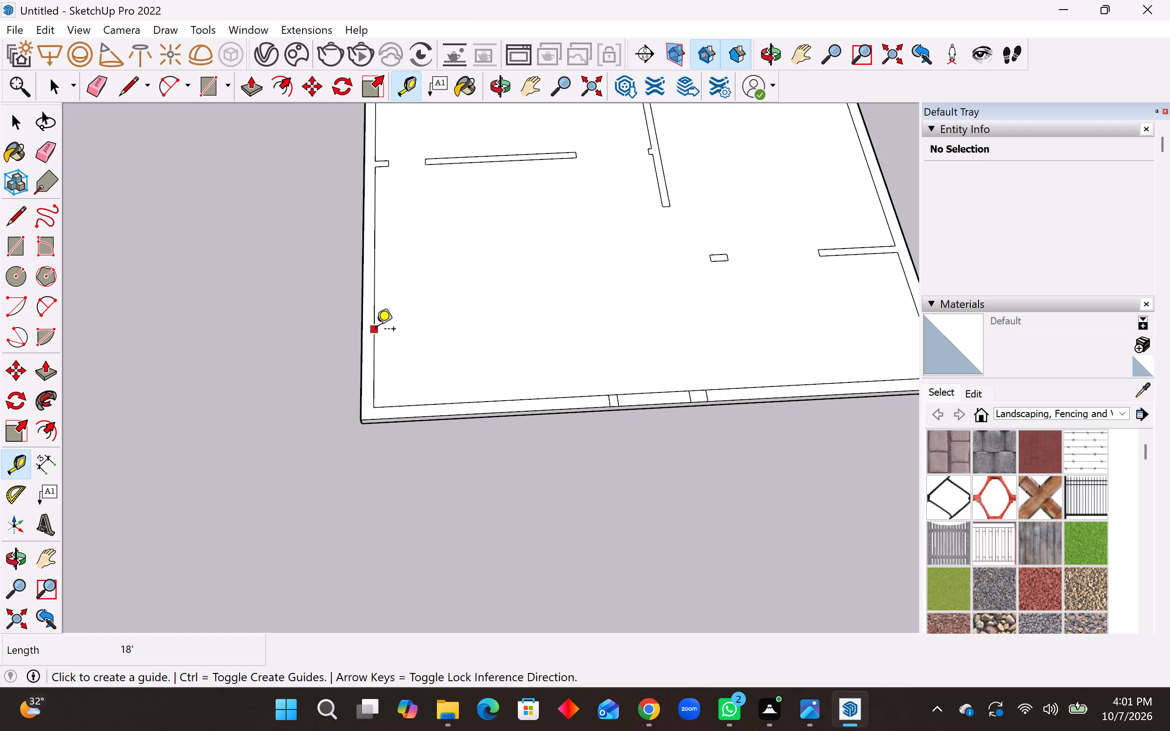
{"action": "left_click", "coordinate": [376, 330]}
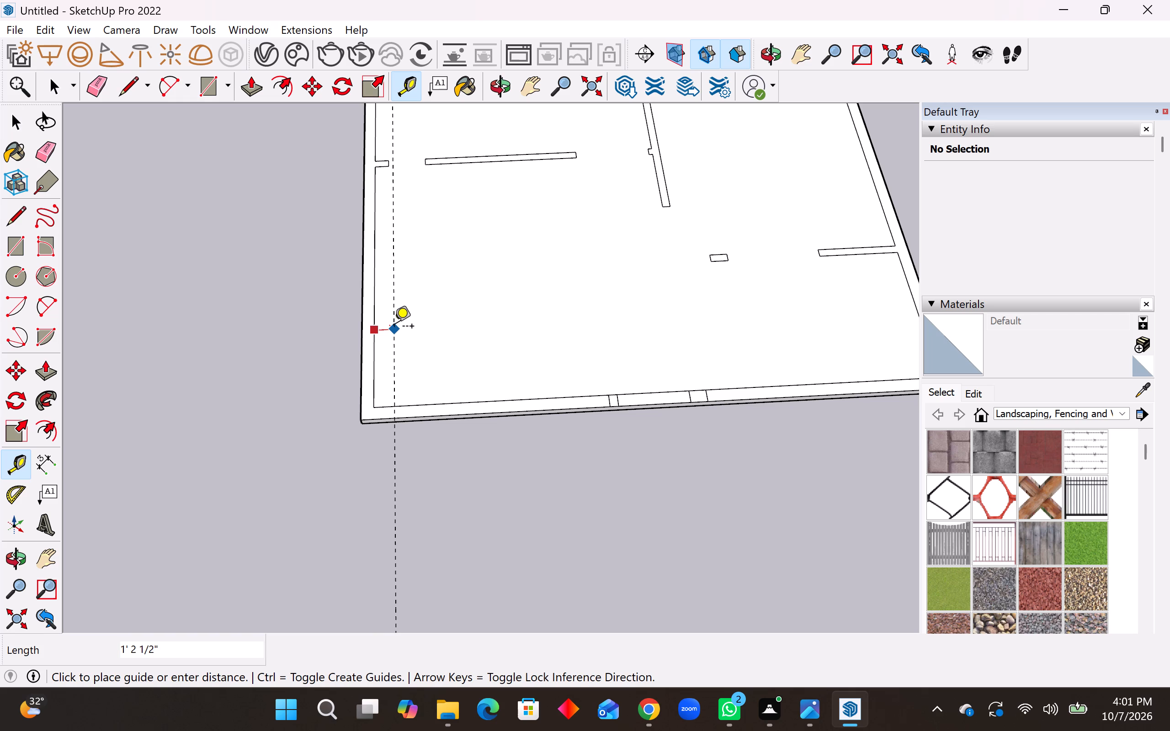
{"action": "type", "text": "1'"}
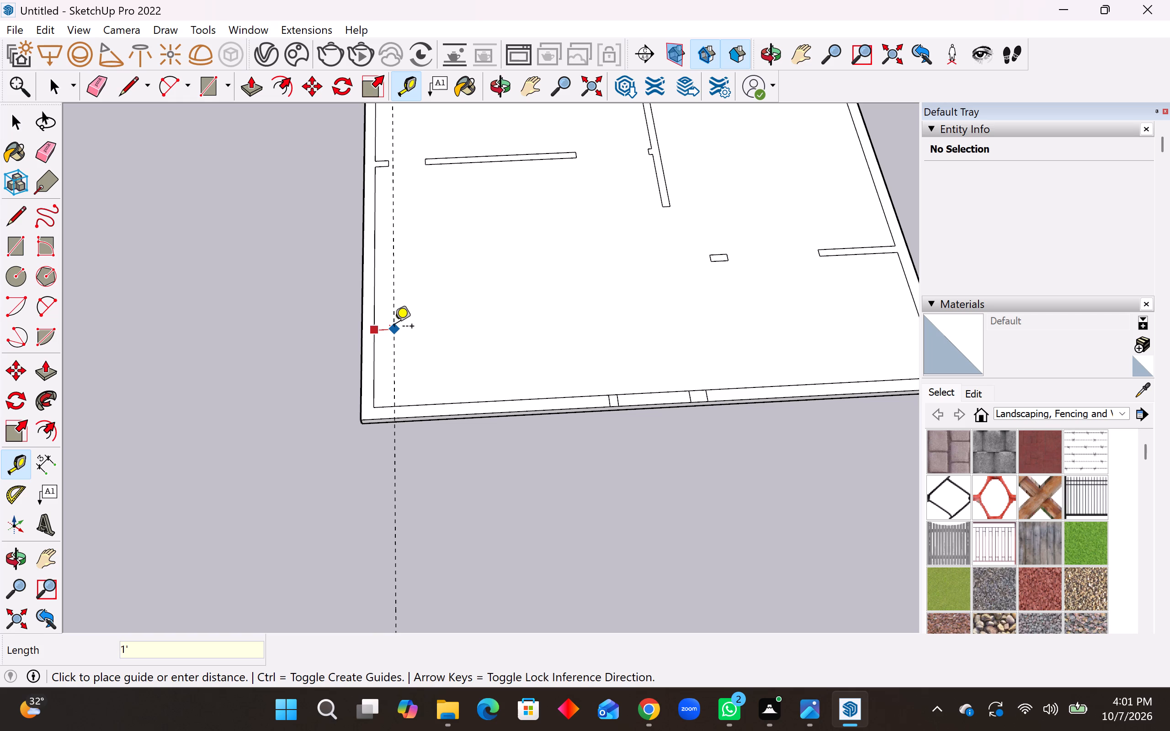
{"action": "key", "text": "Return"}
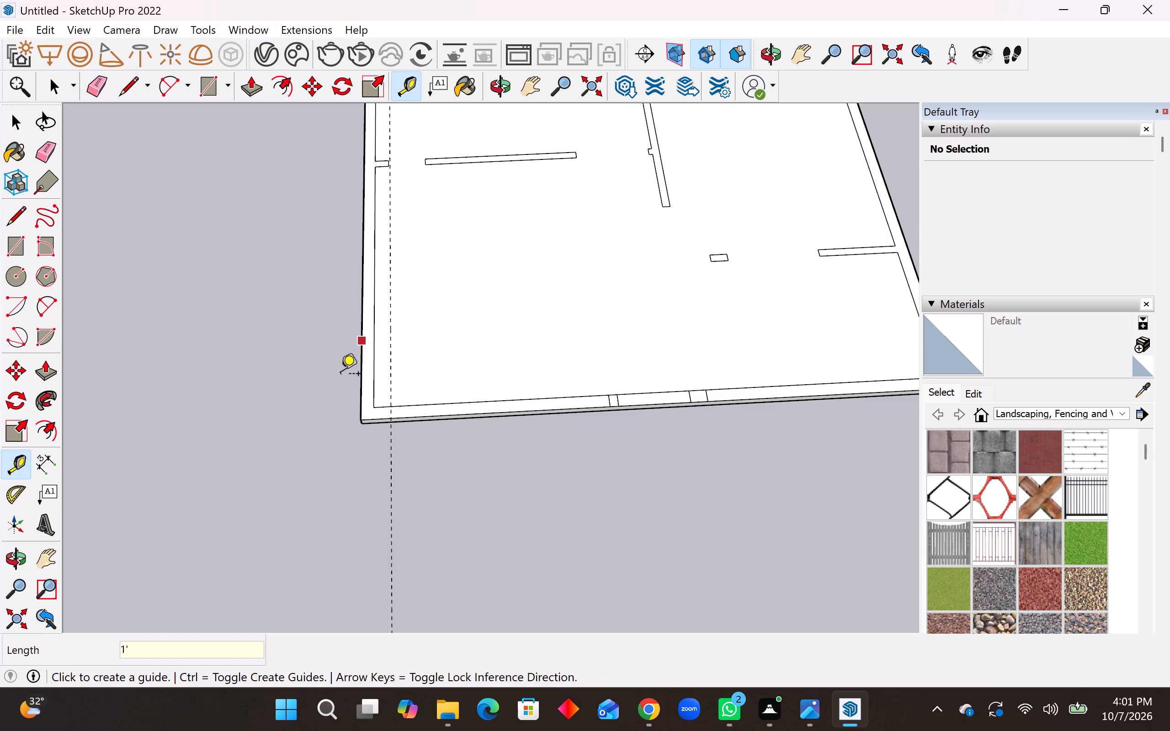
Draw a 9" line across the end wall along the guide near the corner, and erase the guide.
{"action": "scroll", "coordinate": [333, 388], "scroll_direction": "up", "scroll_amount": 7}
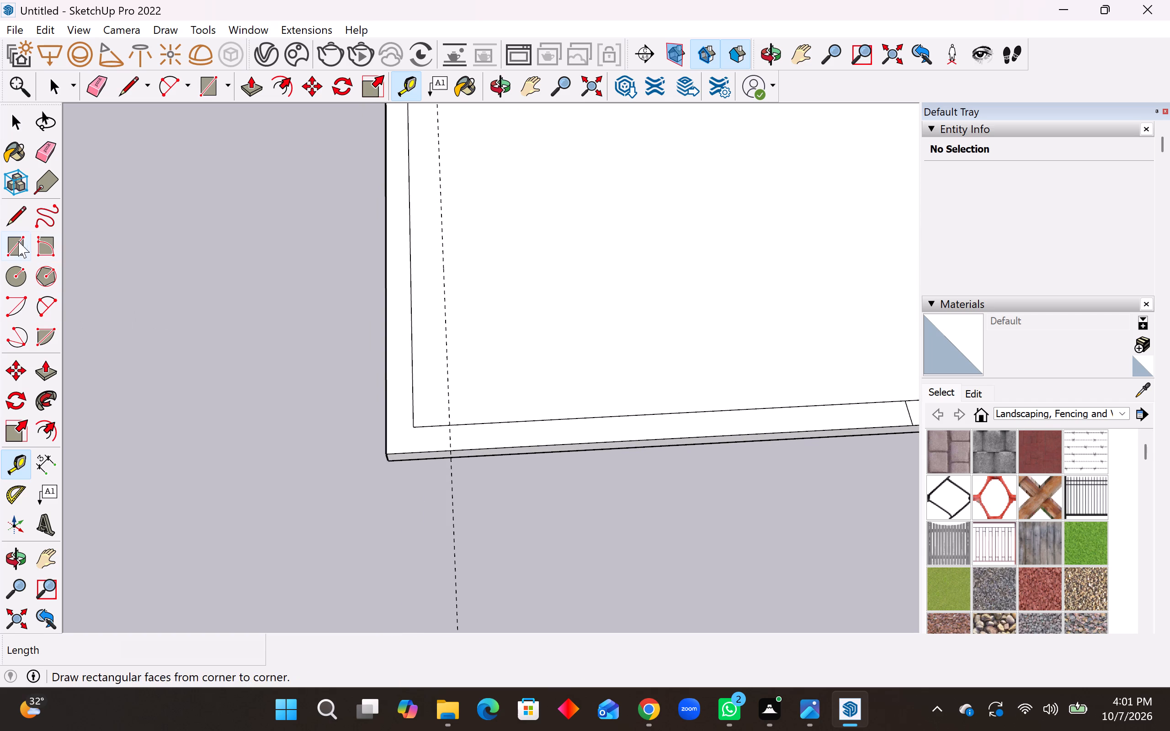
{"action": "left_click", "coordinate": [21, 215]}
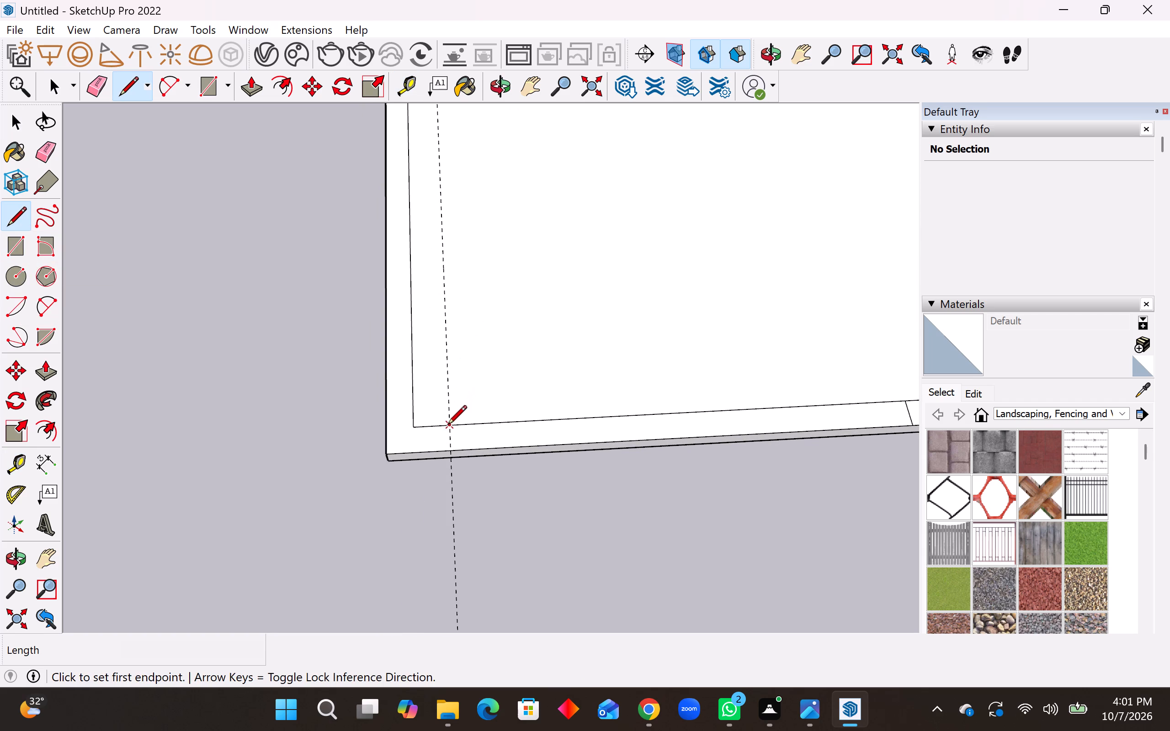
{"action": "left_click", "coordinate": [448, 426]}
{"action": "left_click", "coordinate": [452, 446]}
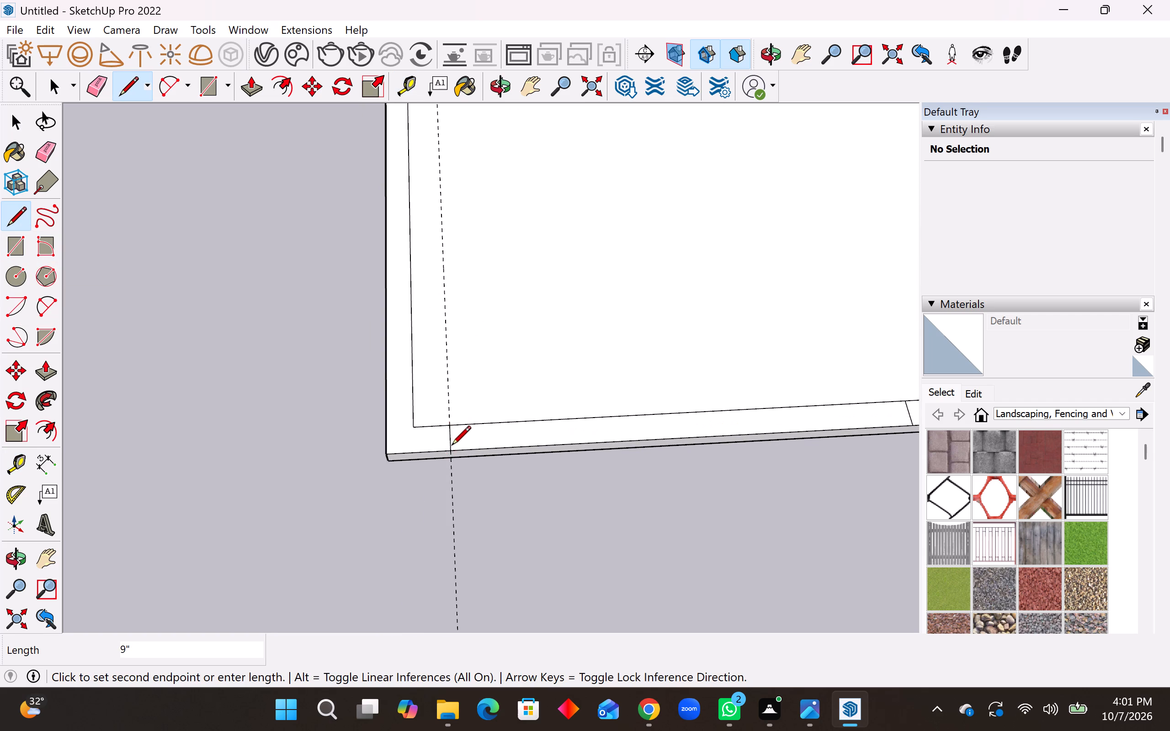
{"action": "left_click", "coordinate": [45, 150]}
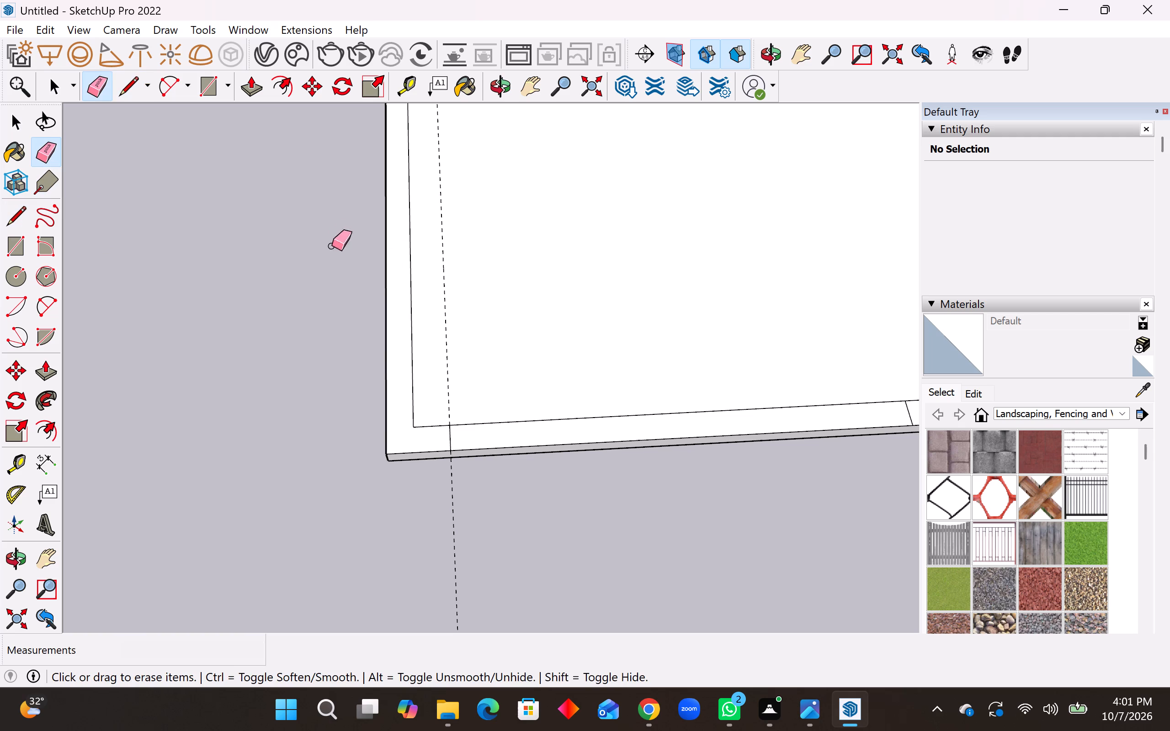
{"action": "left_click_drag", "start_coordinate": [439, 262], "coordinate": [462, 268]}
Erase the end wall's inner edge between the corner line and the 6" rectangle, and between that and the 1' rectangle.
{"action": "scroll", "coordinate": [334, 296], "scroll_direction": "down", "scroll_amount": 3}
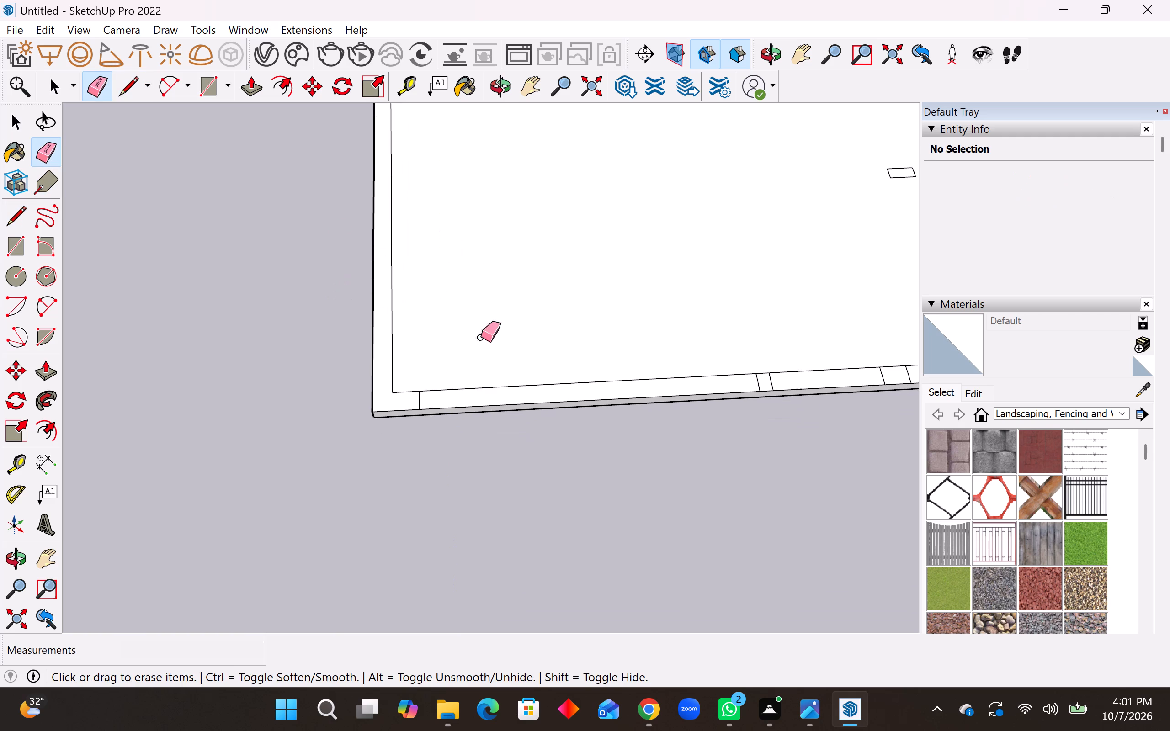
{"action": "left_click", "coordinate": [558, 384]}
{"action": "scroll", "coordinate": [214, 332], "scroll_direction": "down", "scroll_amount": 4}
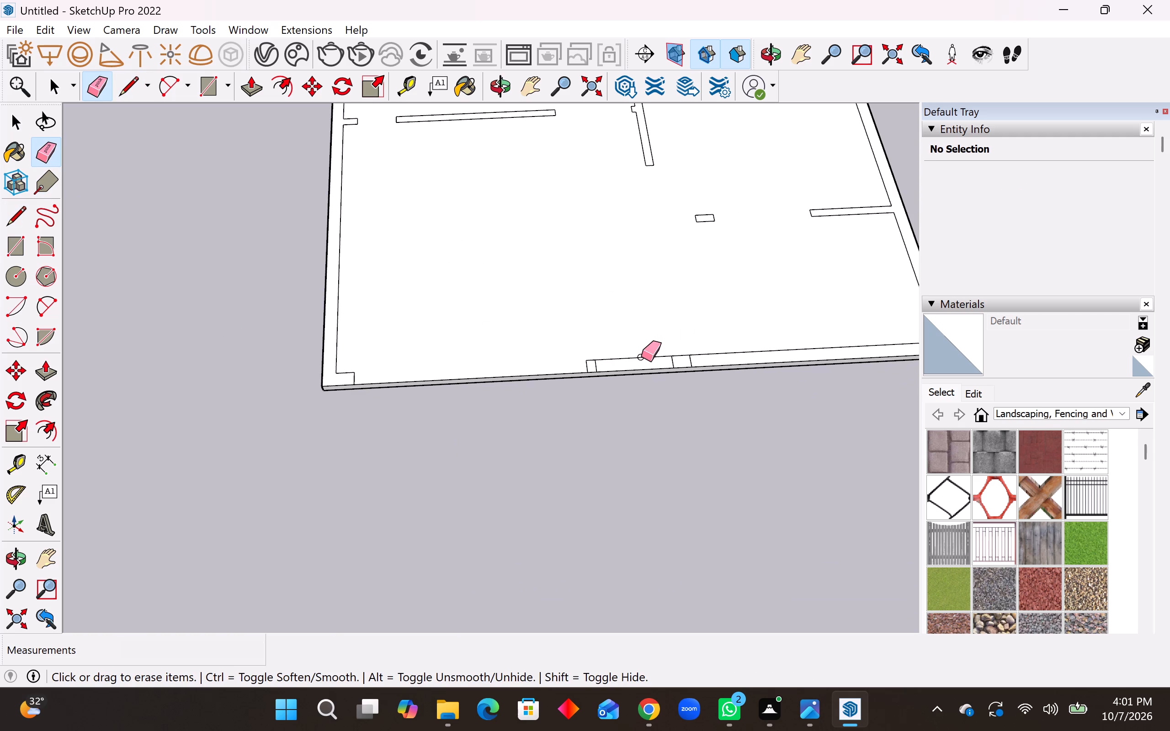
{"action": "left_click", "coordinate": [639, 359]}
Draw a 9" line across the side wall, continuing the edge of the attached short partition that faces the nearest end wall.
{"action": "scroll", "coordinate": [463, 407], "scroll_direction": "down", "scroll_amount": 3}
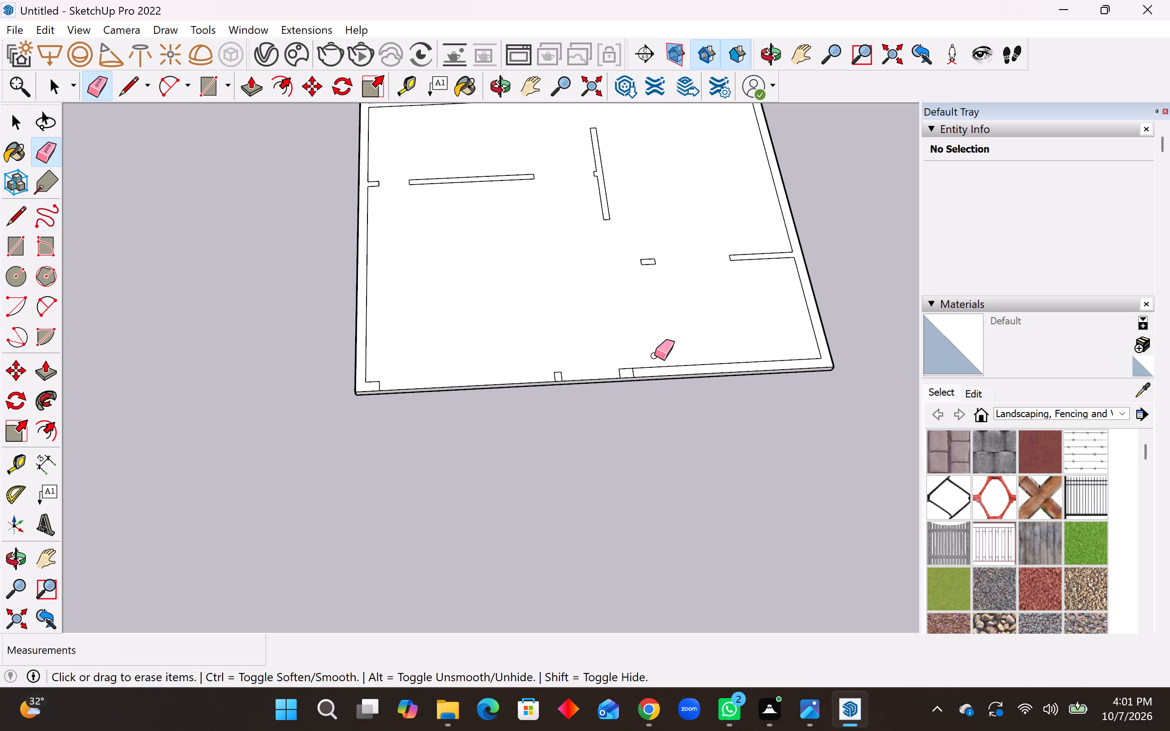
{"action": "scroll", "coordinate": [654, 355], "scroll_direction": "down", "scroll_amount": 3}
{"action": "scroll", "coordinate": [445, 408], "scroll_direction": "down", "scroll_amount": 2}
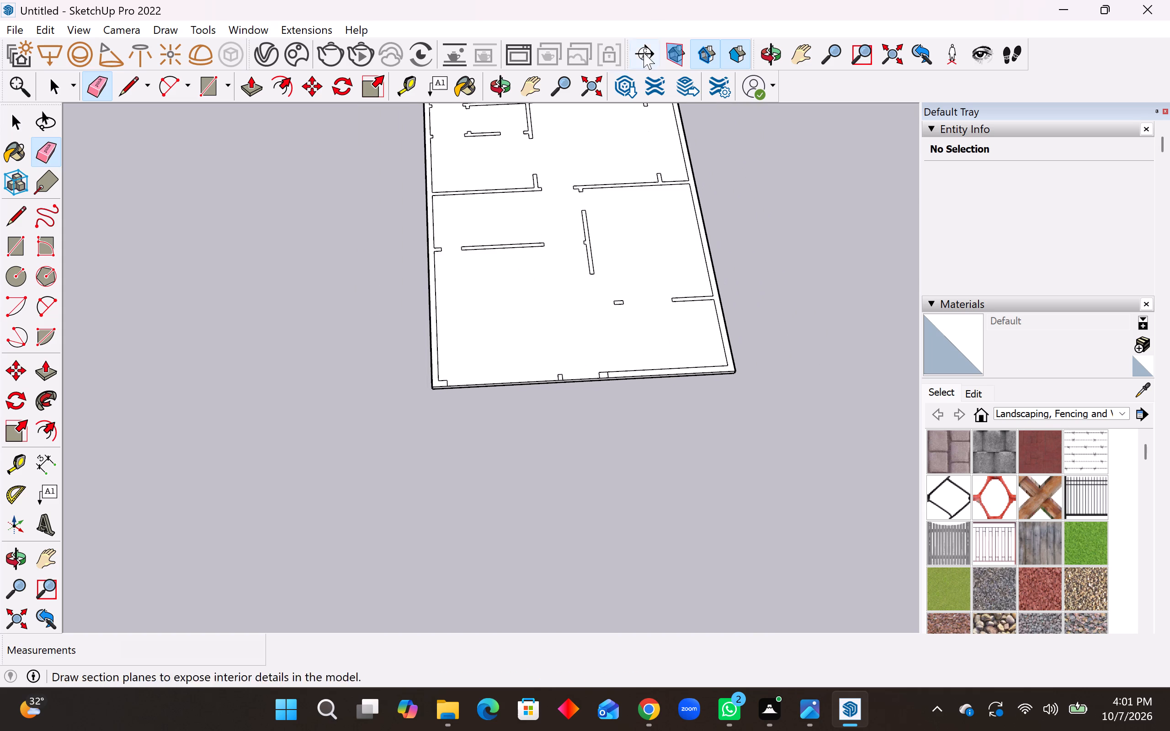
{"action": "scroll", "coordinate": [630, 120], "scroll_direction": "up", "scroll_amount": 3}
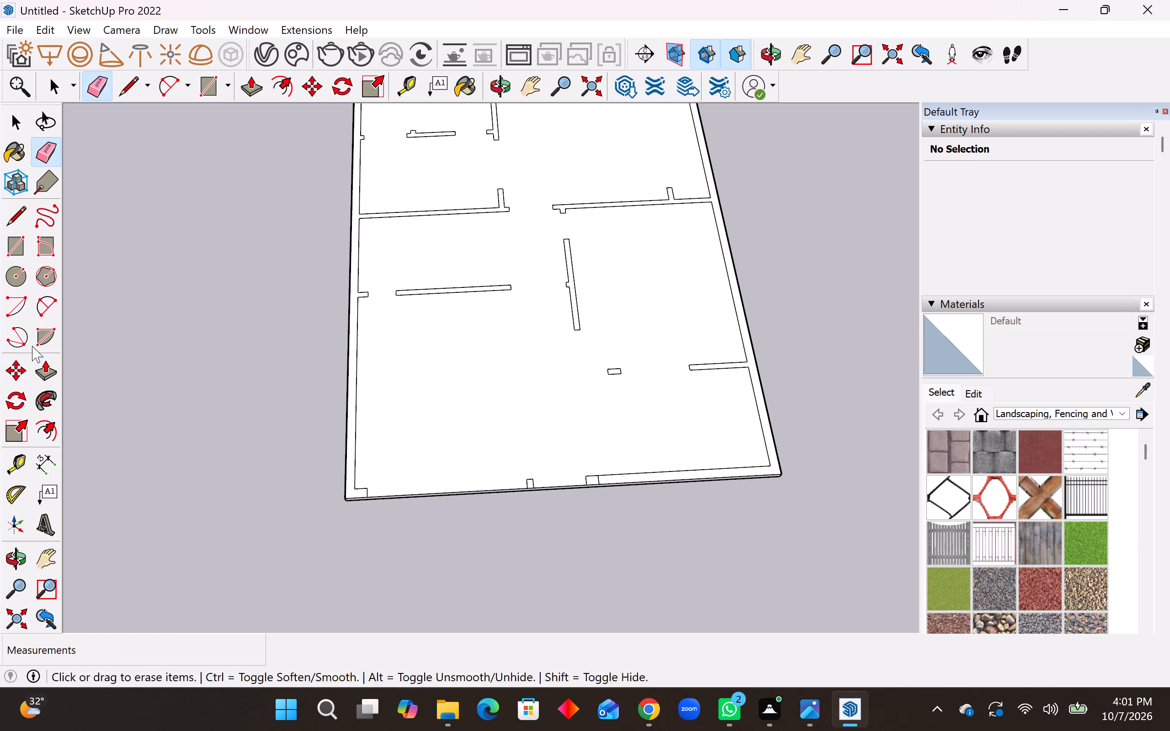
{"action": "left_click", "coordinate": [8, 216]}
{"action": "scroll", "coordinate": [880, 432], "scroll_direction": "up", "scroll_amount": 7}
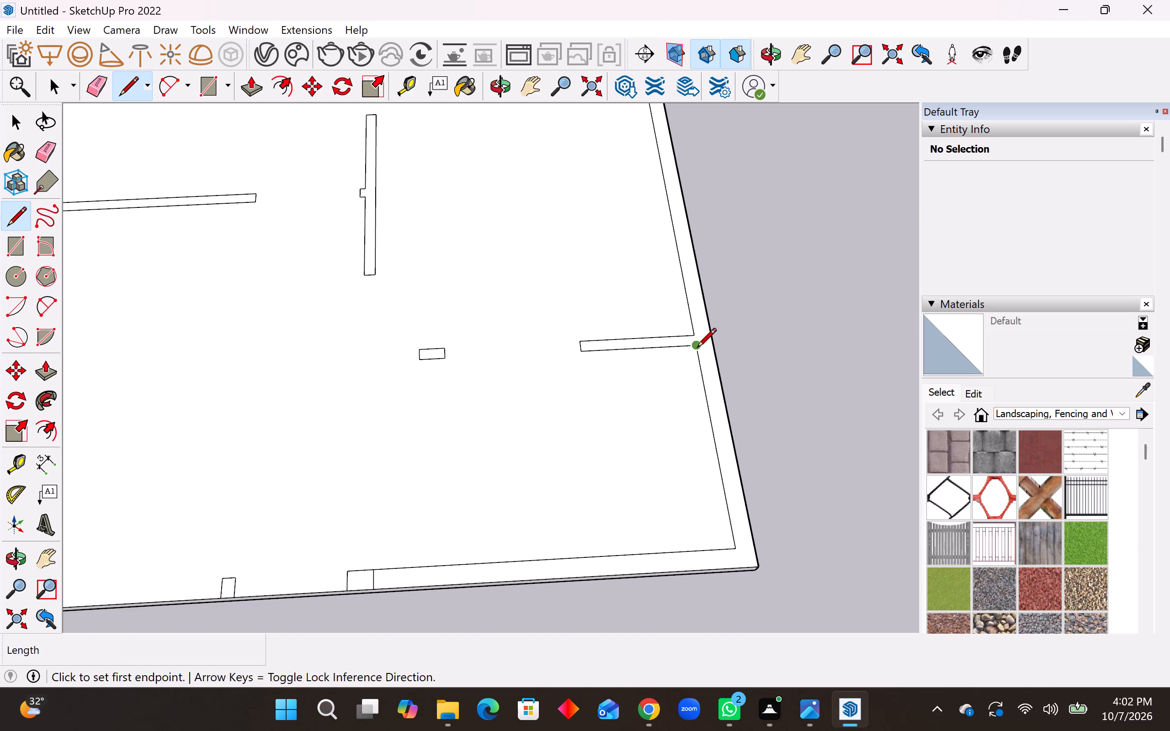
{"action": "left_click", "coordinate": [697, 349]}
{"action": "left_click", "coordinate": [711, 348]}
Draw a matching 9" line across the opposite side wall, aligned with the line just drawn.
{"action": "scroll", "coordinate": [834, 478], "scroll_direction": "down", "scroll_amount": 7}
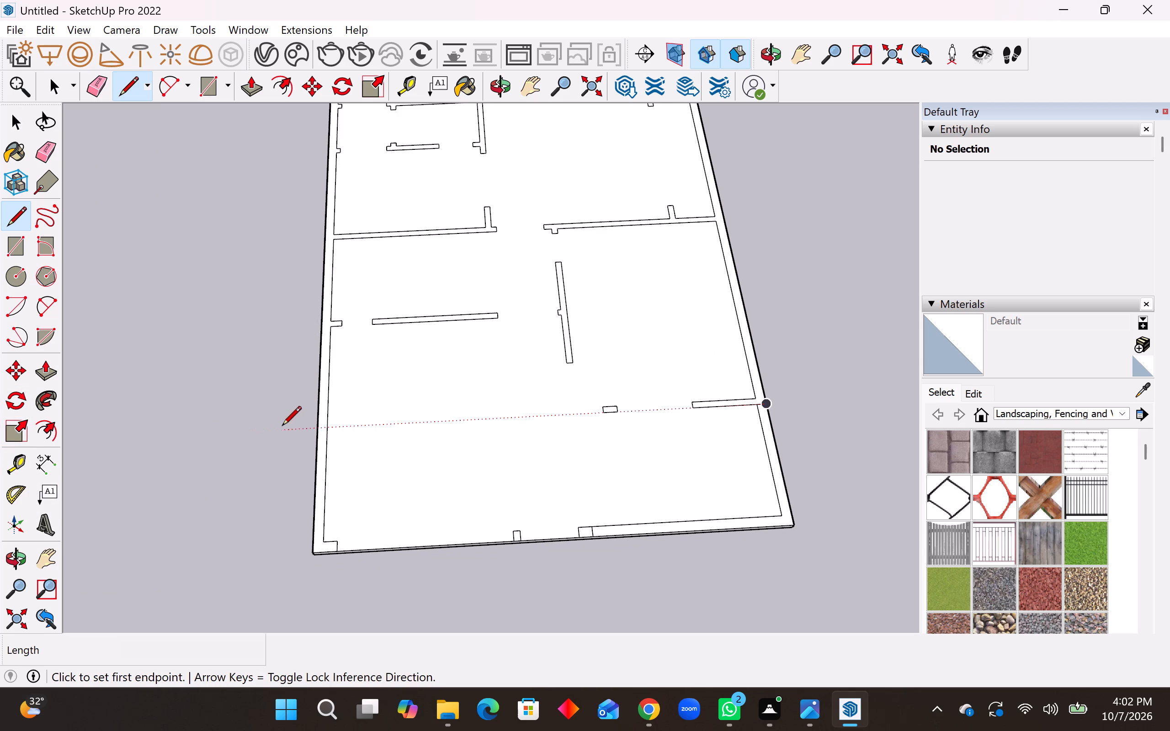
{"action": "left_click", "coordinate": [314, 430]}
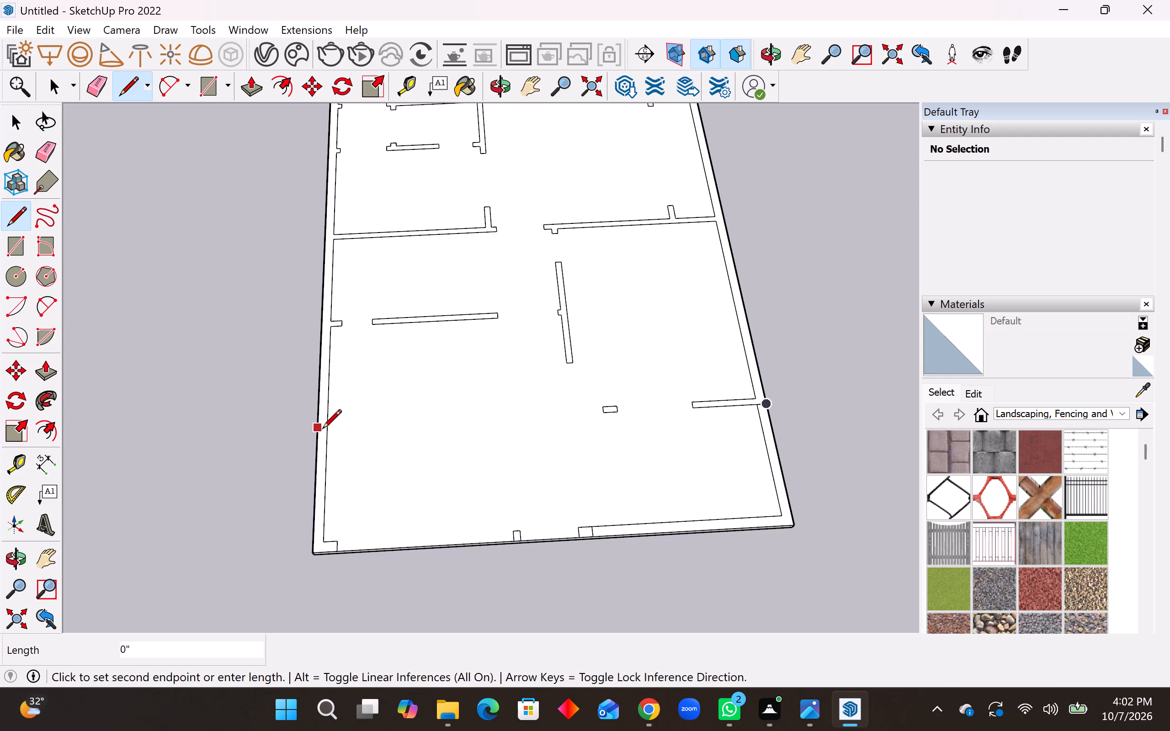
{"action": "left_click", "coordinate": [325, 430]}
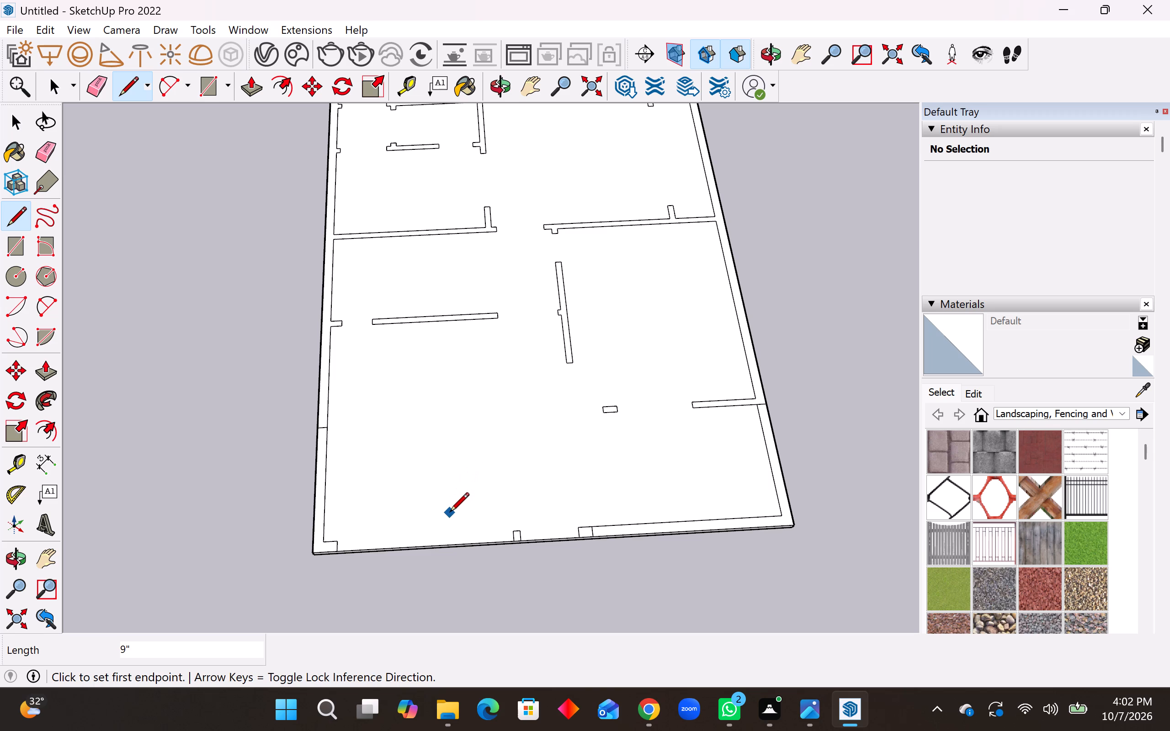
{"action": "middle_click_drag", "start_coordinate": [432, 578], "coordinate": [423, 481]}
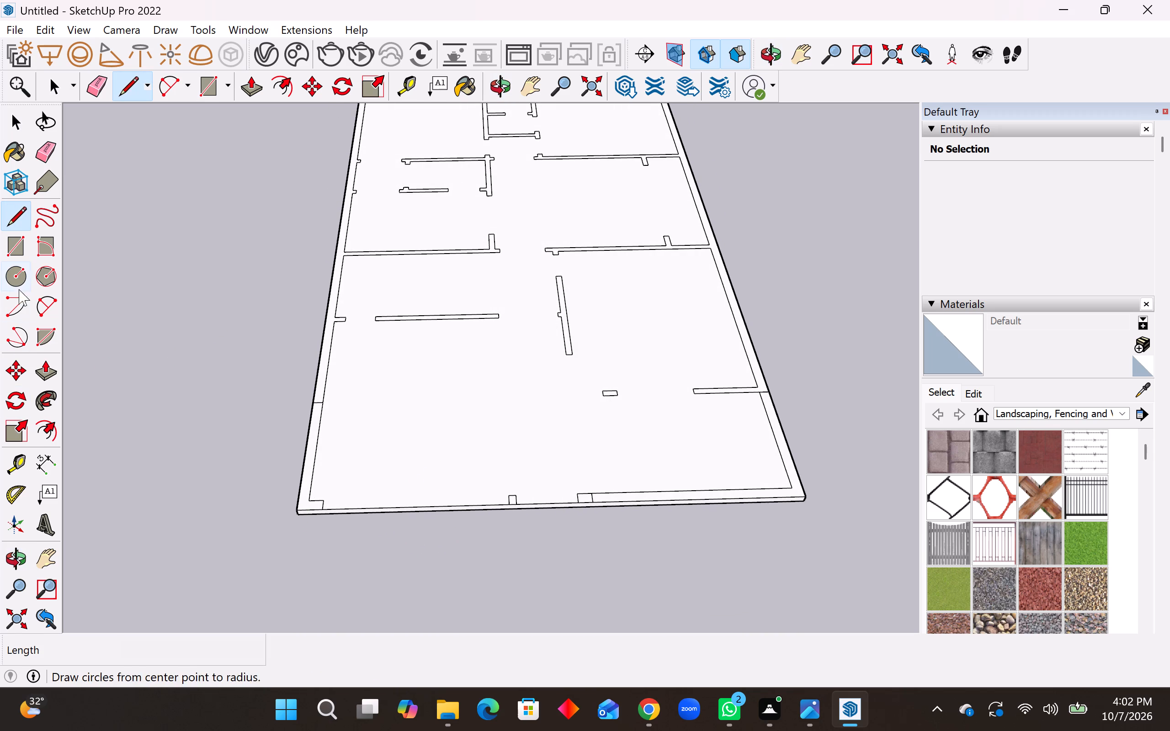
Push/Pull the outer wall face with its attached partitions up 12', leaving the marked end section of the slab flat.
{"action": "left_click", "coordinate": [44, 376]}
{"action": "scroll", "coordinate": [298, 535], "scroll_direction": "down", "scroll_amount": 8}
{"action": "scroll", "coordinate": [313, 420], "scroll_direction": "up", "scroll_amount": 7}
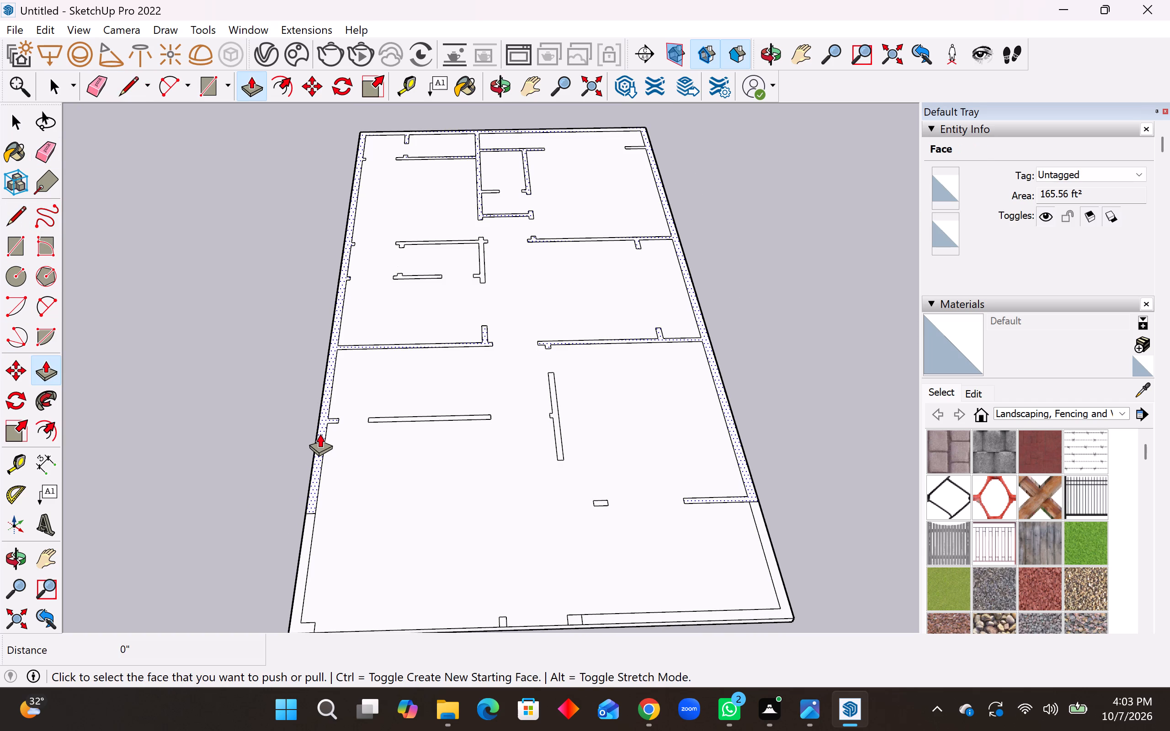
{"action": "left_click", "coordinate": [320, 434]}
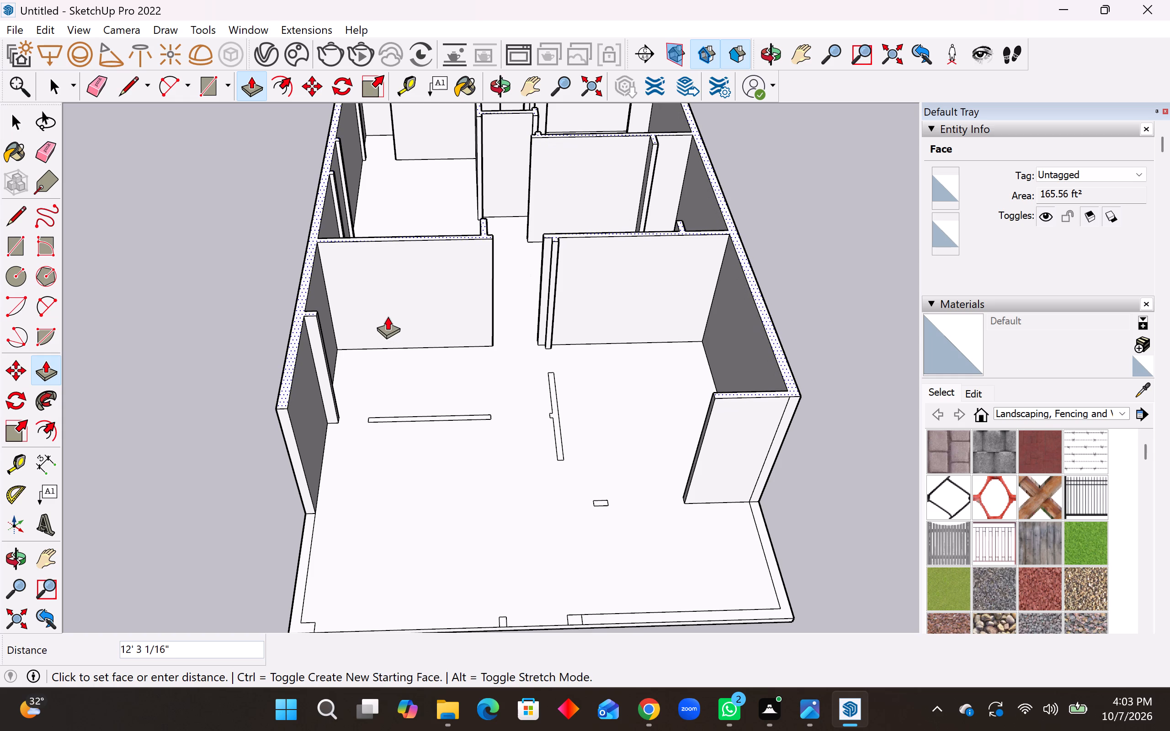
{"action": "type", "text": "12'"}
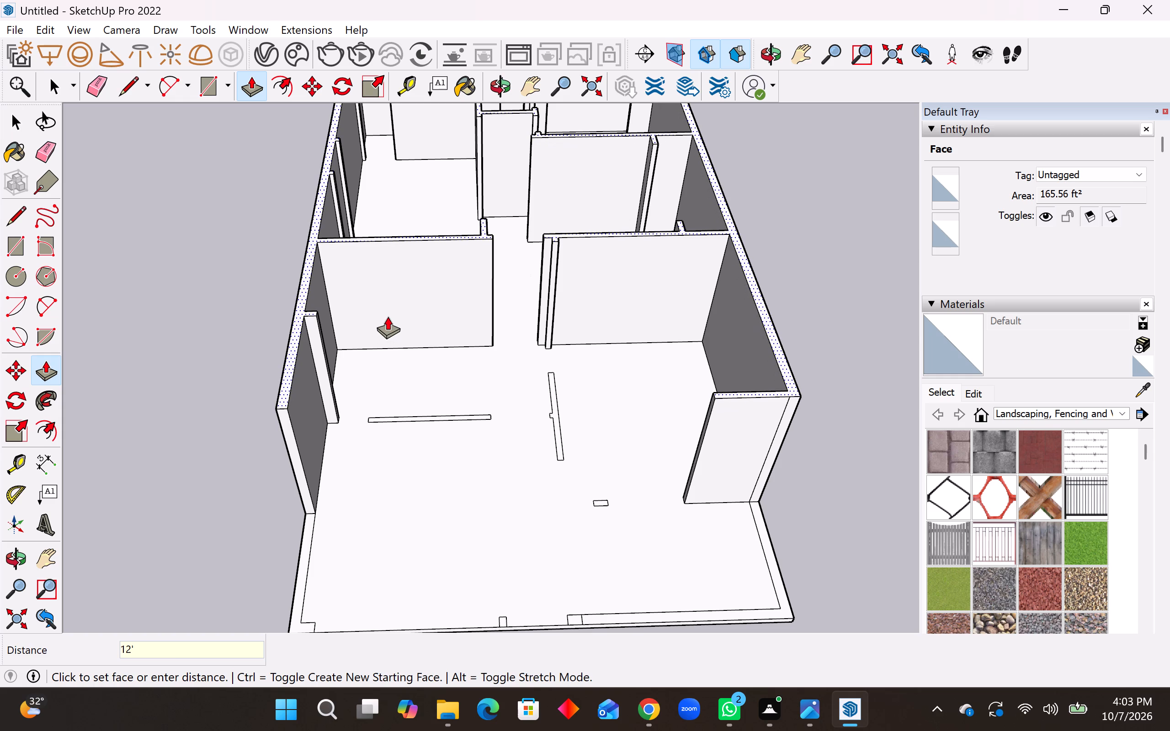
{"action": "key", "text": "Return"}
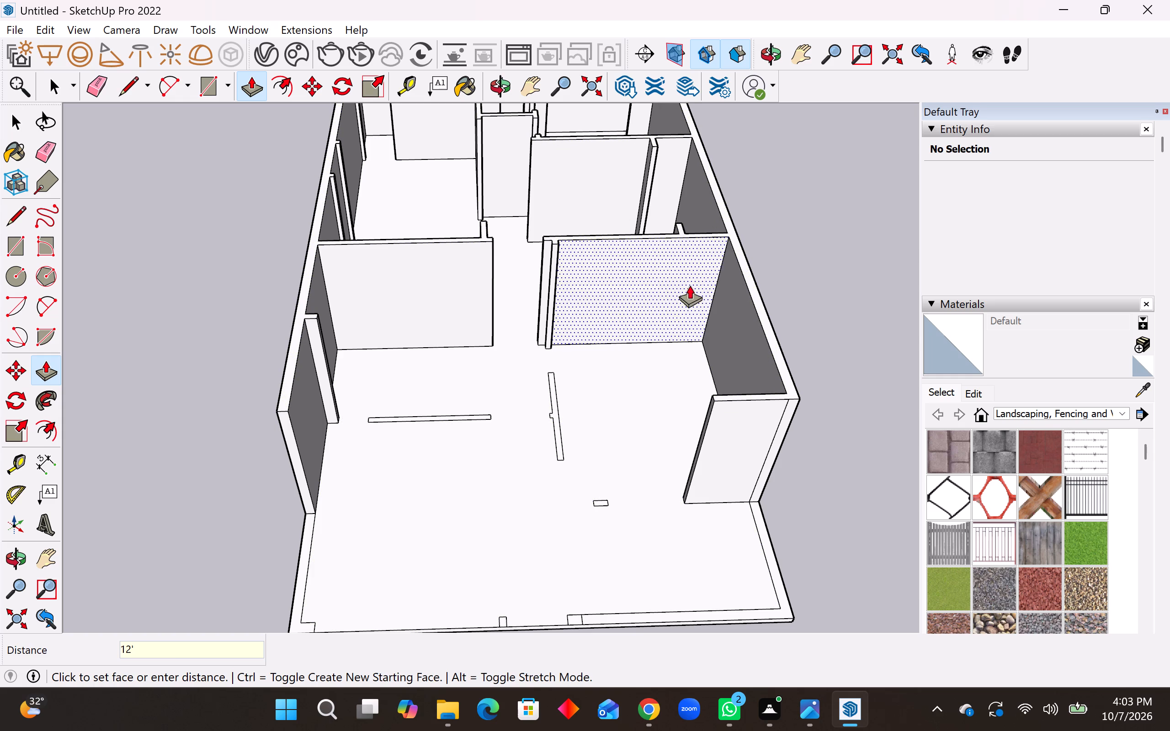
Push/Pull the freestanding lengthwise partition in the large front area up about 9' 11".
{"action": "left_click", "coordinate": [554, 423]}
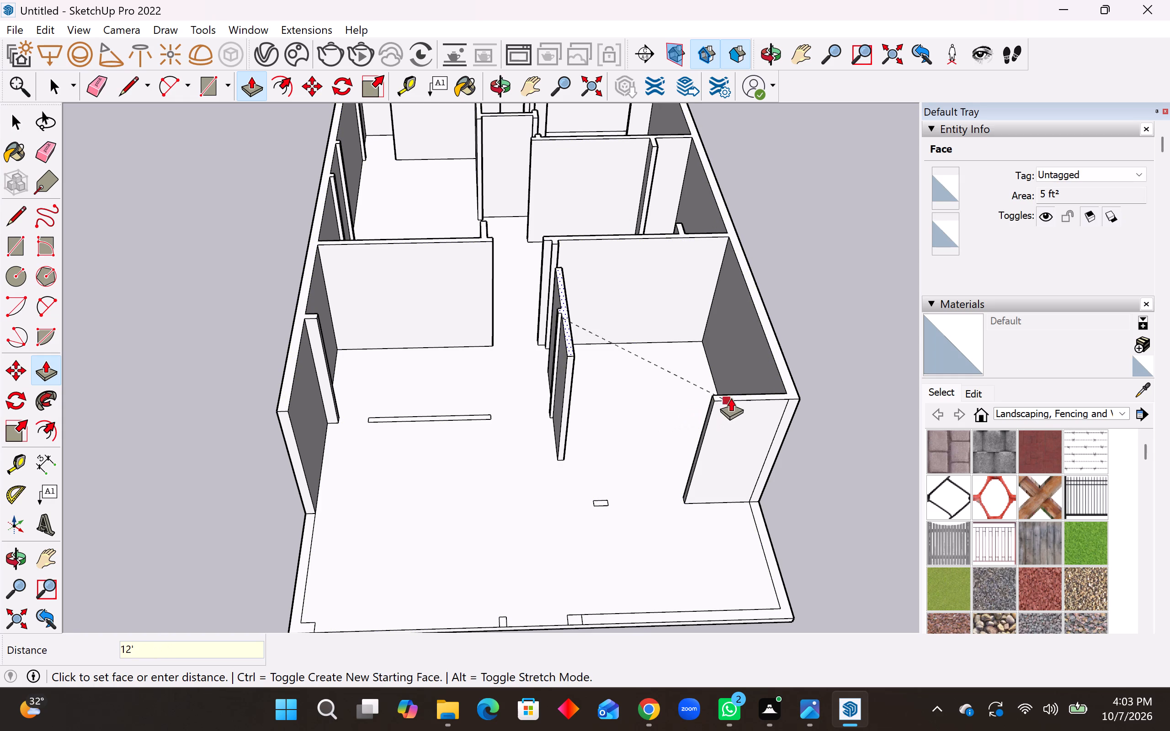
{"action": "left_click", "coordinate": [734, 389]}
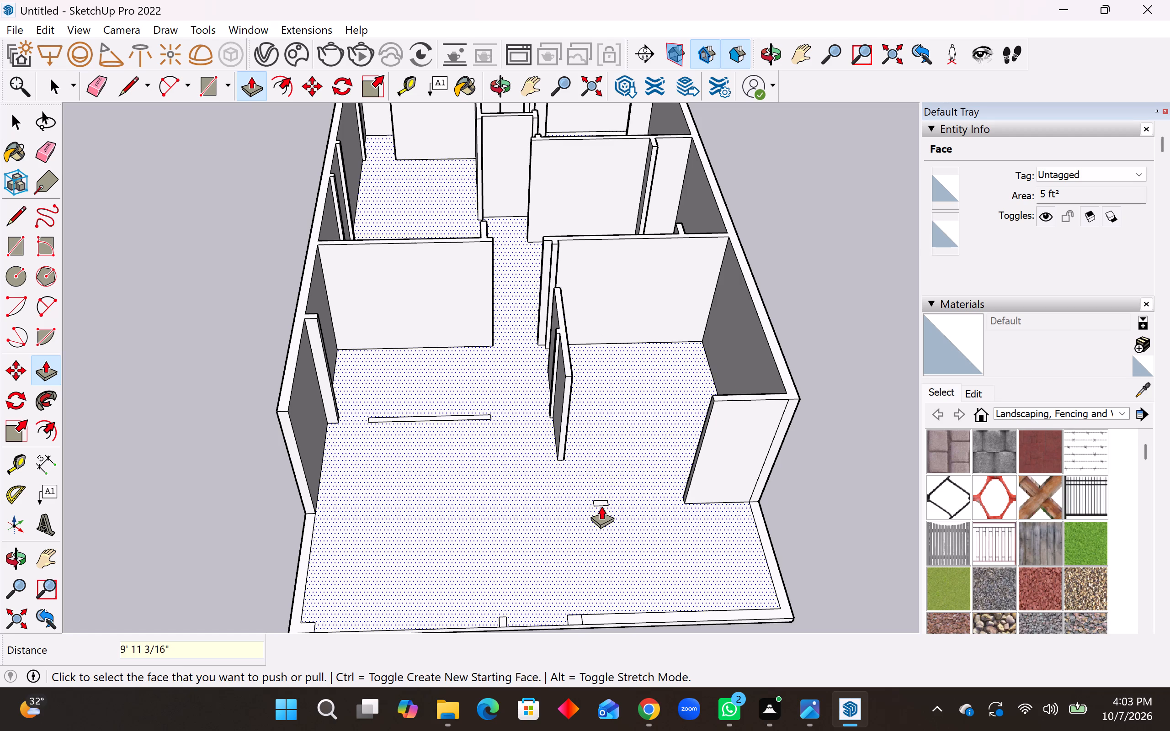
Raise the small isolated rectangle and the long freestanding crosswise partition 12', matching the tops of the raised walls.
{"action": "scroll", "coordinate": [601, 497], "scroll_direction": "up", "scroll_amount": 4}
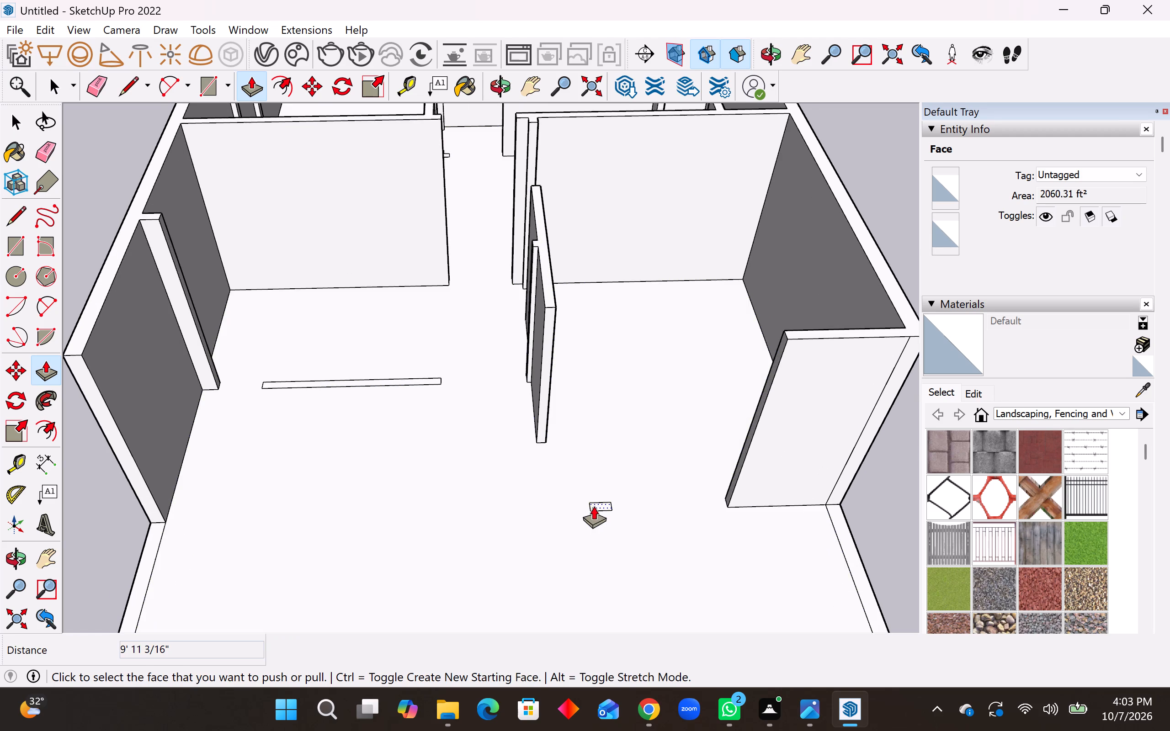
{"action": "middle_click_drag", "start_coordinate": [592, 510], "coordinate": [589, 586]}
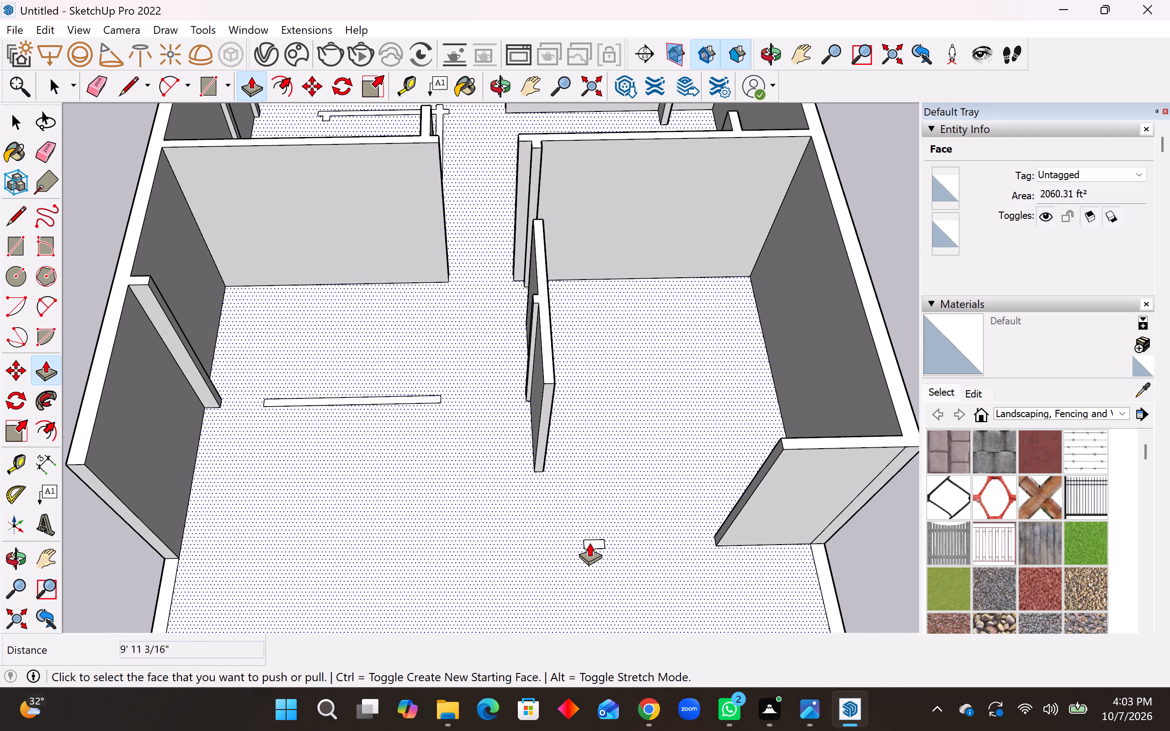
{"action": "left_click", "coordinate": [590, 543]}
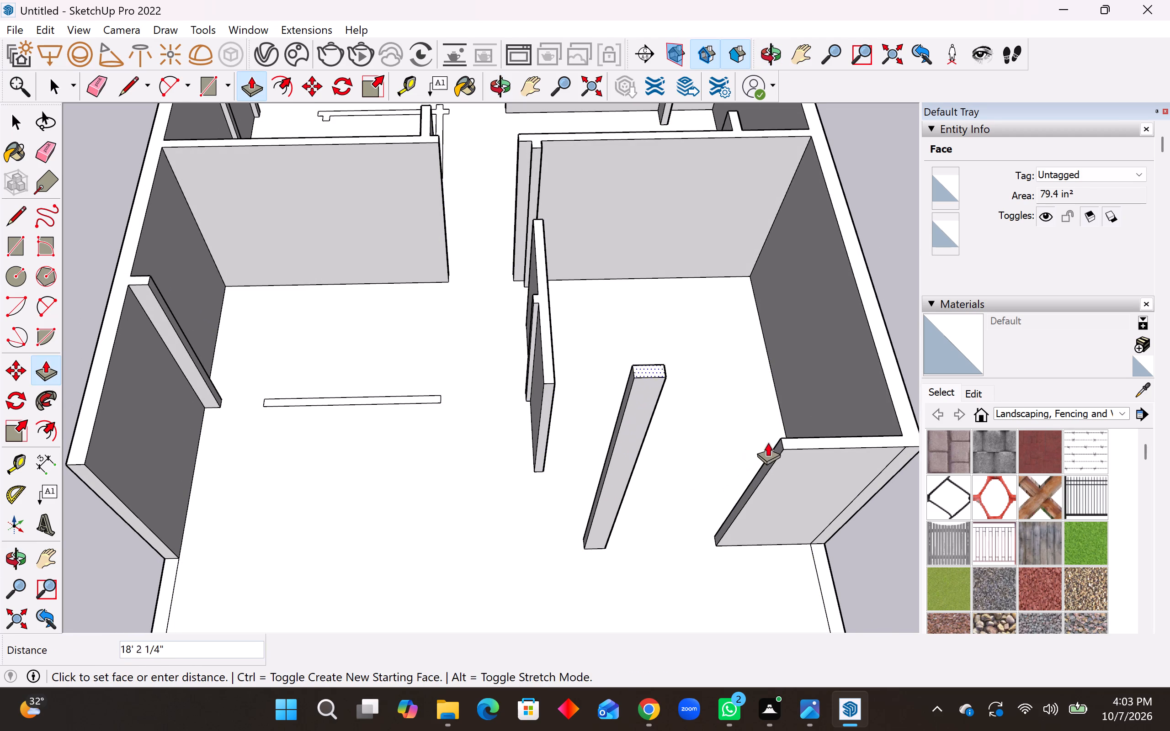
{"action": "left_click", "coordinate": [784, 435]}
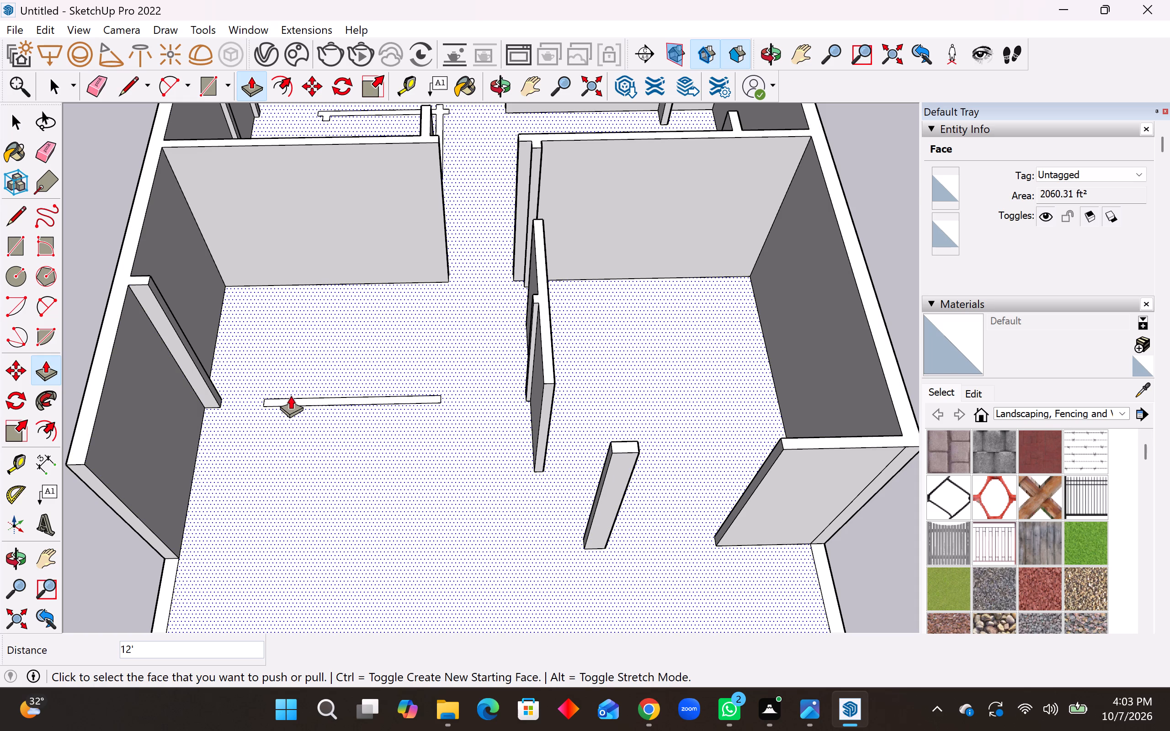
{"action": "left_click", "coordinate": [307, 399]}
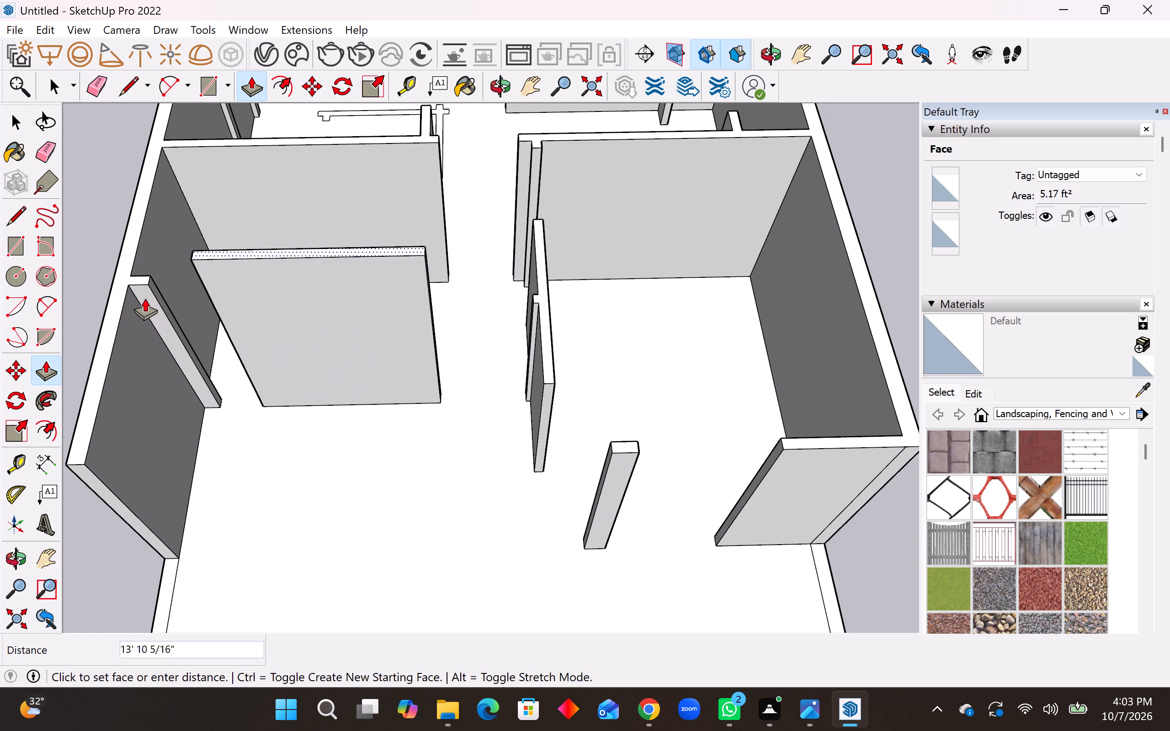
{"action": "left_click", "coordinate": [140, 282]}
Raise the short freestanding partition and the L-shaped partition beside it in the middle of the house 12', level with the walls.
{"action": "scroll", "coordinate": [376, 470], "scroll_direction": "down", "scroll_amount": 6}
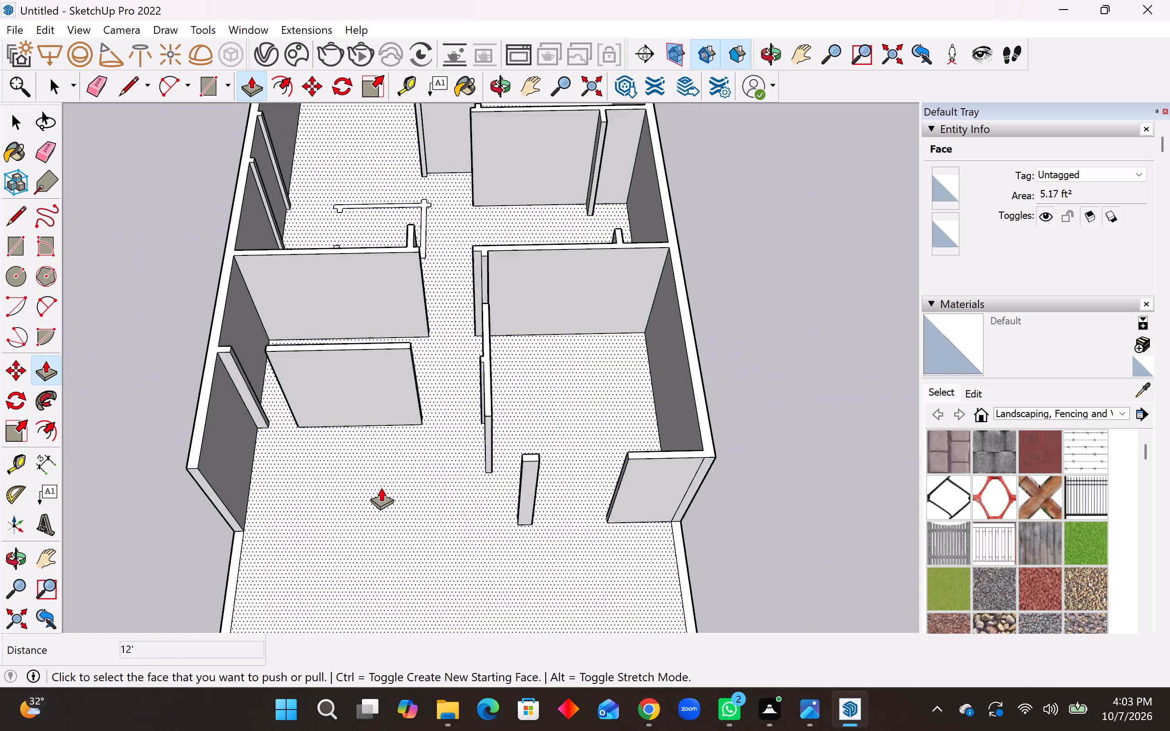
{"action": "scroll", "coordinate": [381, 487], "scroll_direction": "down", "scroll_amount": 6}
{"action": "scroll", "coordinate": [435, 243], "scroll_direction": "up", "scroll_amount": 10}
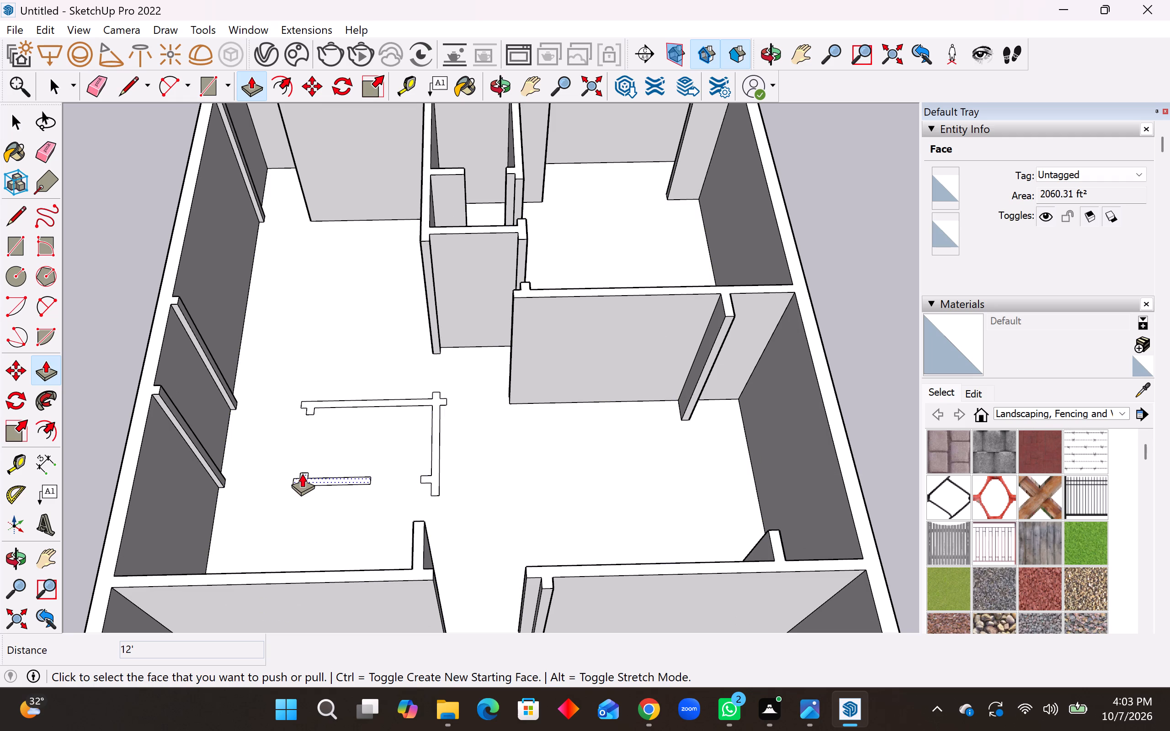
{"action": "left_click", "coordinate": [302, 473]}
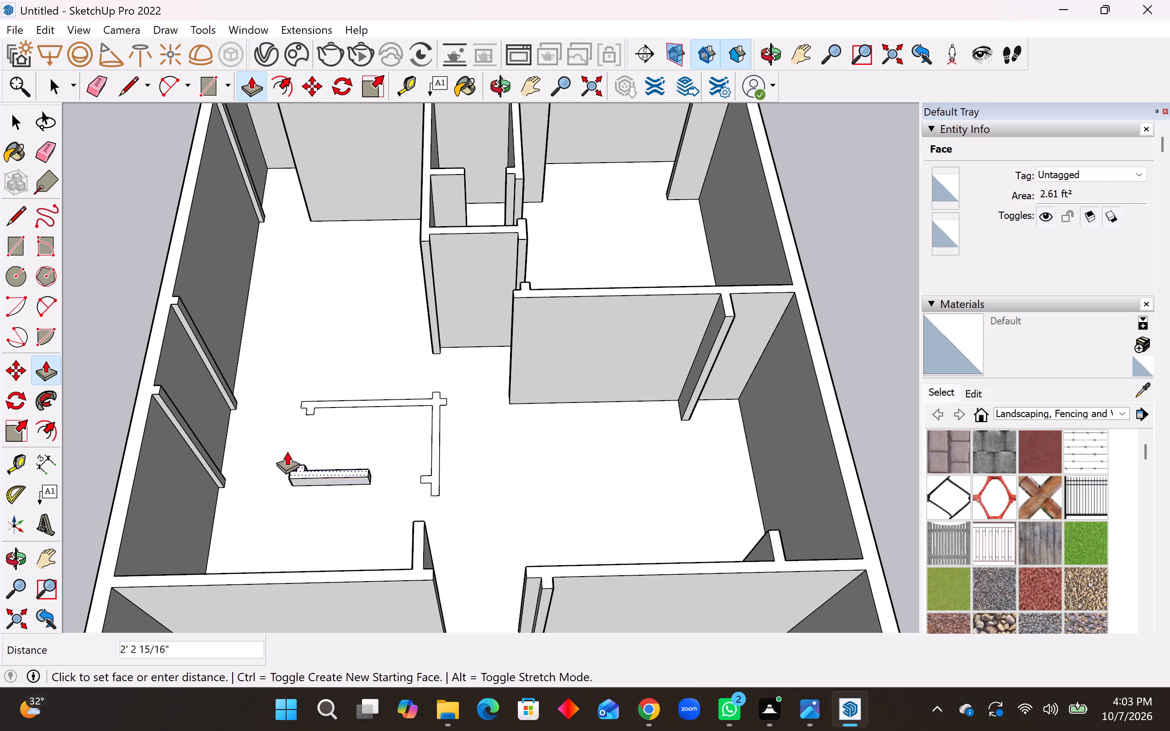
{"action": "left_click", "coordinate": [149, 409]}
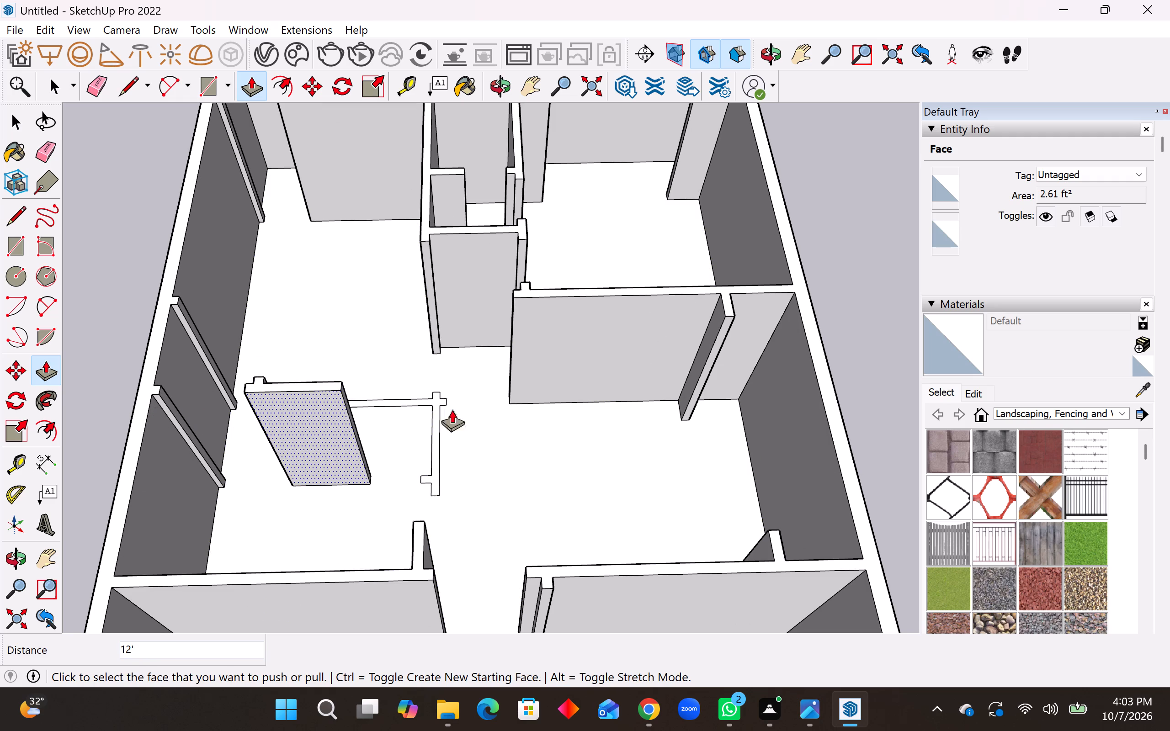
{"action": "left_click", "coordinate": [435, 438]}
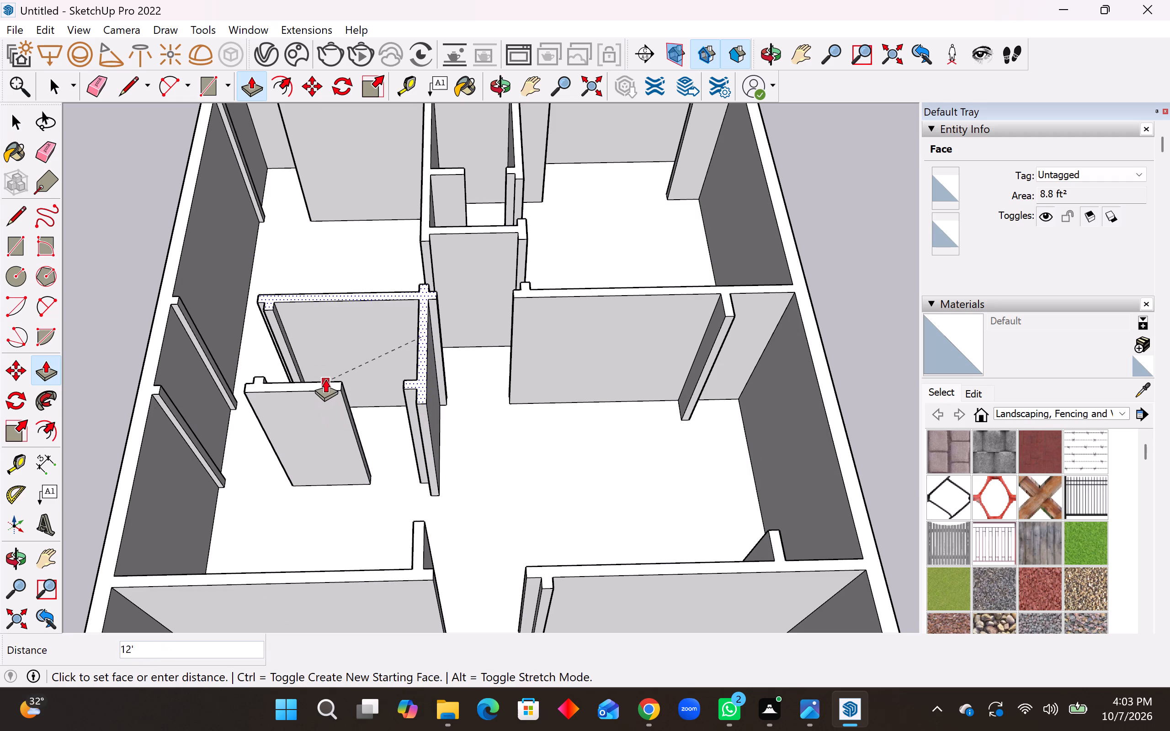
{"action": "left_click", "coordinate": [325, 378]}
{"action": "scroll", "coordinate": [491, 556], "scroll_direction": "down", "scroll_amount": 4}
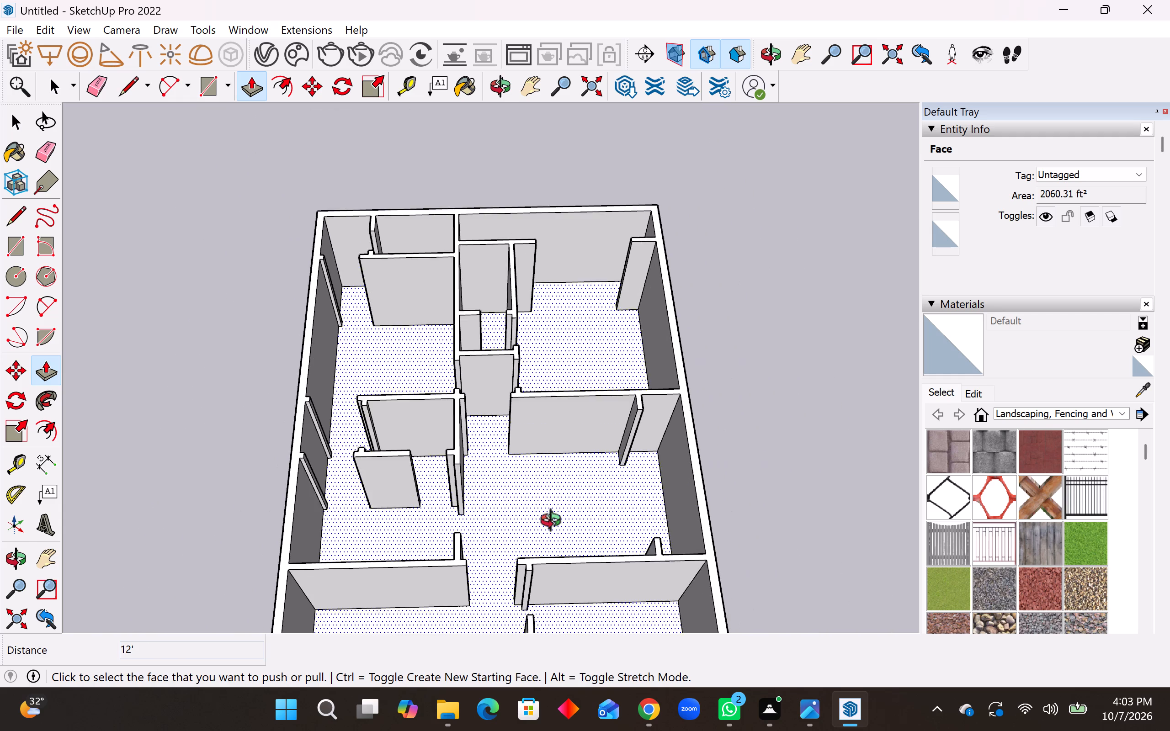
Examine the raised walls and partitions from several angles, including the area around the freestanding partitions near the open end.
{"action": "middle_click_drag", "start_coordinate": [555, 523], "coordinate": [897, 534]}
{"action": "scroll", "coordinate": [555, 523], "scroll_direction": "down", "scroll_amount": 1}
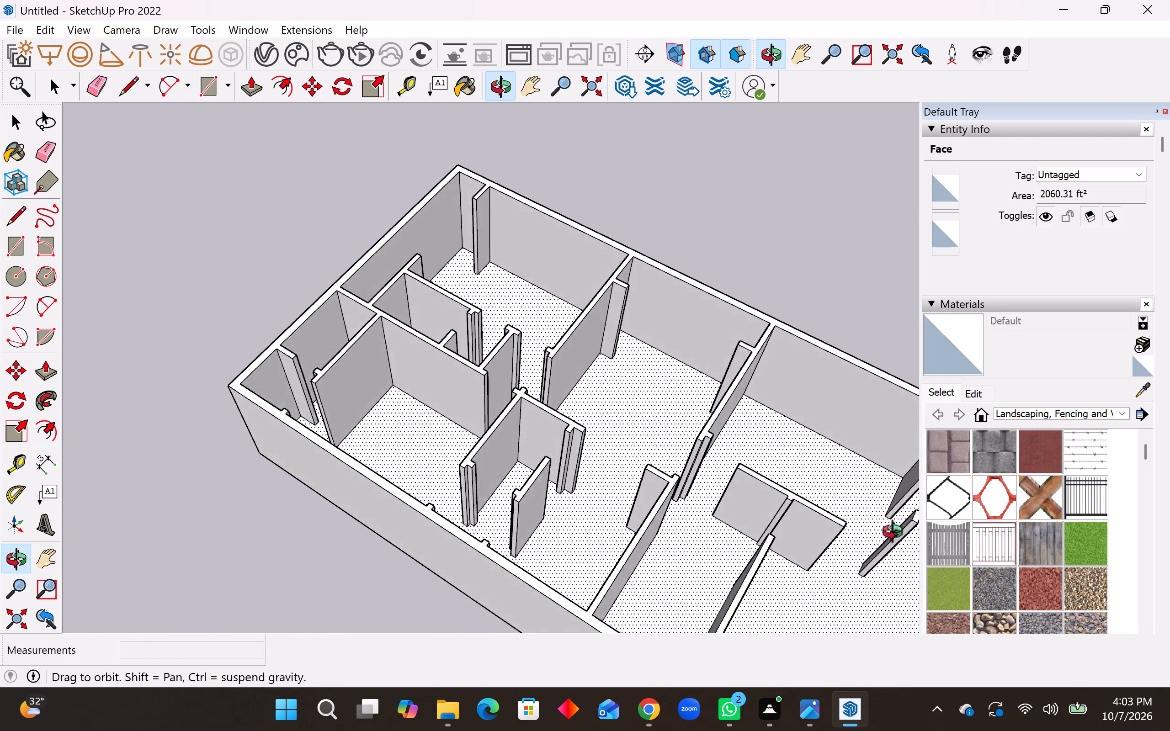
{"action": "middle_click_drag", "start_coordinate": [897, 534], "coordinate": [568, 518]}
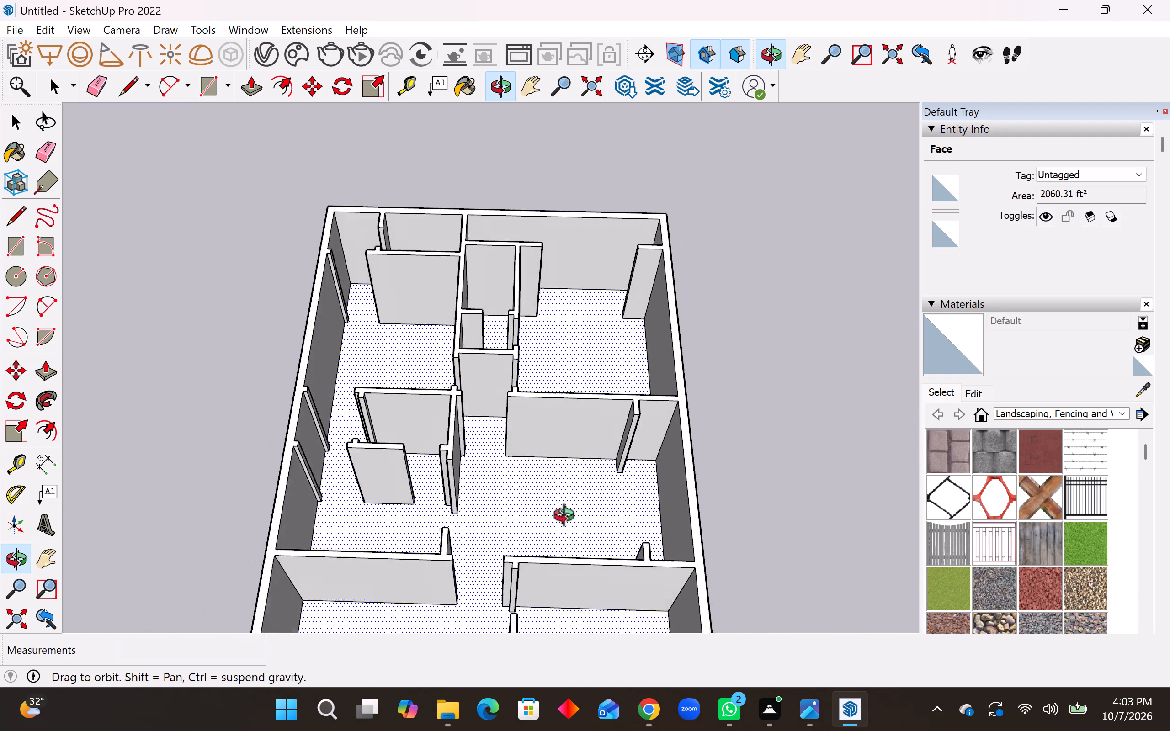
{"action": "middle_click_drag", "start_coordinate": [568, 518], "coordinate": [569, 518]}
{"action": "key", "text": "space"}
{"action": "scroll", "coordinate": [538, 323], "scroll_direction": "down", "scroll_amount": 8}
{"action": "scroll", "coordinate": [559, 483], "scroll_direction": "up", "scroll_amount": 8}
{"action": "scroll", "coordinate": [544, 530], "scroll_direction": "up", "scroll_amount": 4}
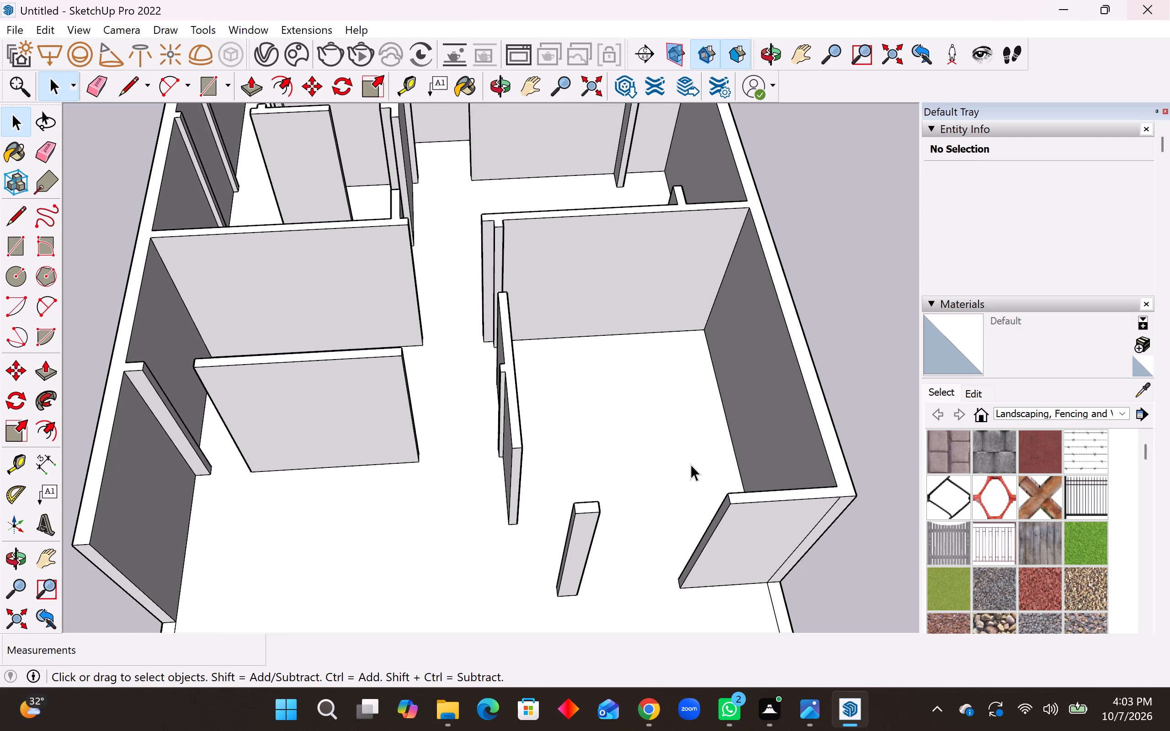
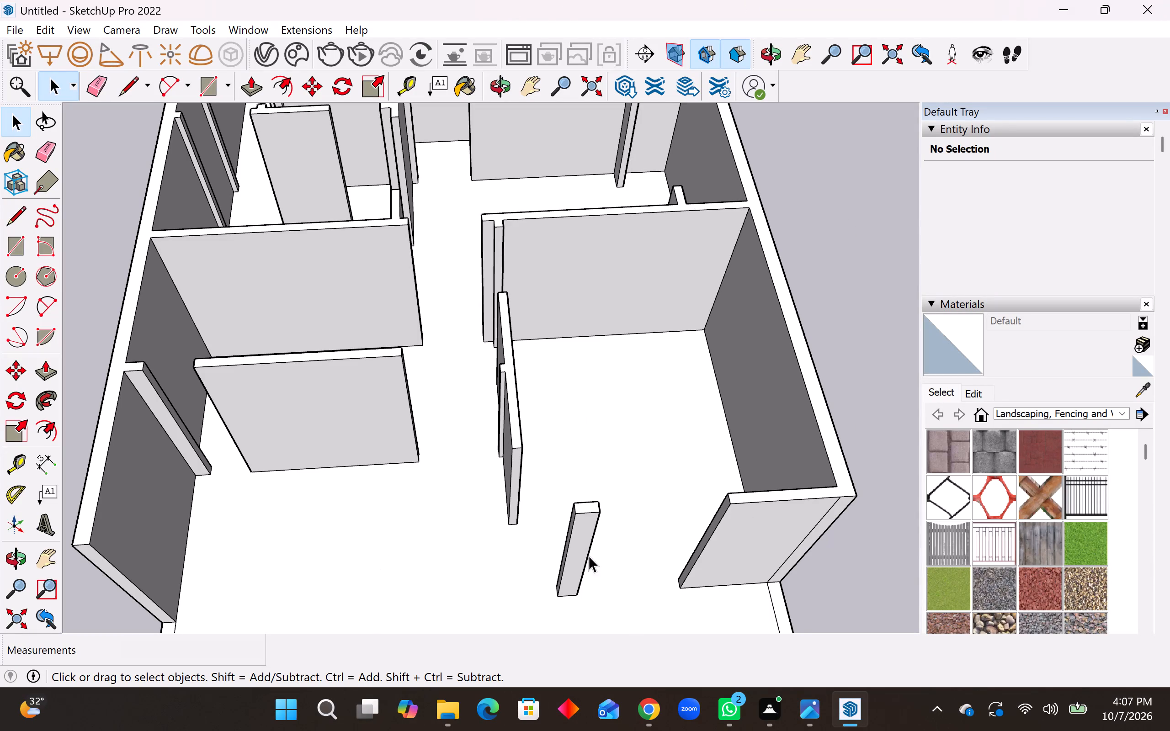
Examine the whole house model, from the rear rooms to the open front area, to check the raised walls and partitions.
{"action": "scroll", "coordinate": [512, 278], "scroll_direction": "down", "scroll_amount": 4}
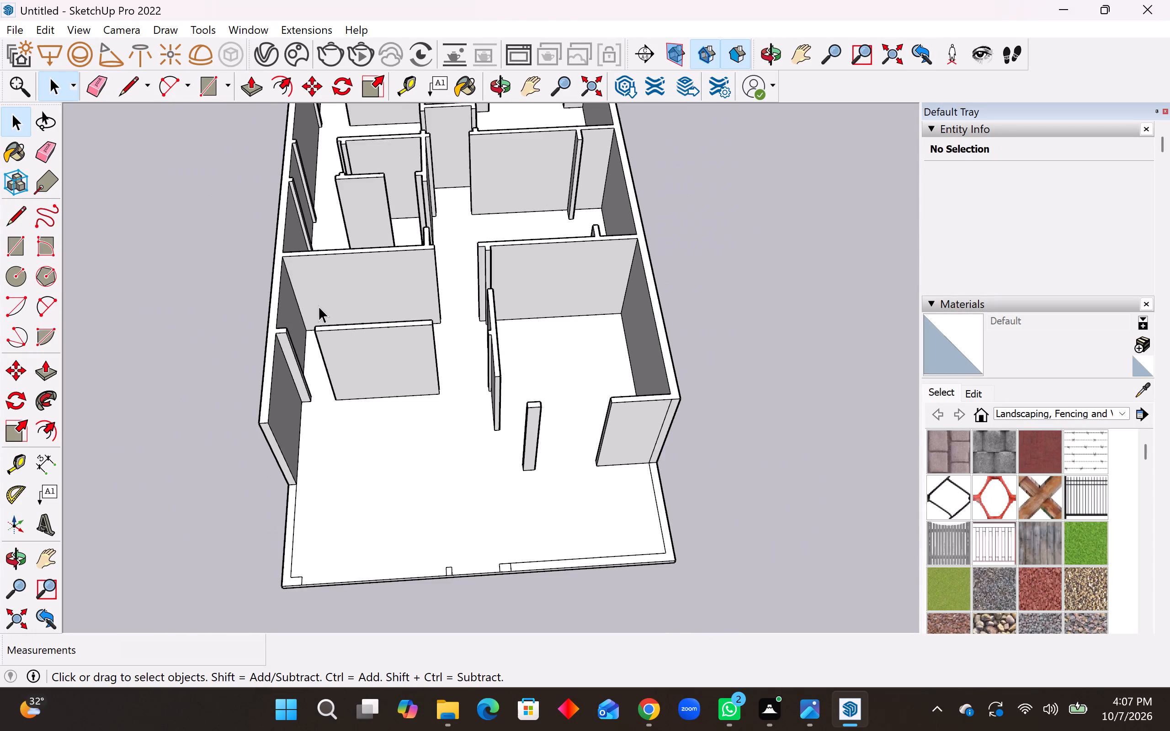
{"action": "scroll", "coordinate": [319, 306], "scroll_direction": "down", "scroll_amount": 6}
{"action": "scroll", "coordinate": [283, 393], "scroll_direction": "up", "scroll_amount": 5}
{"action": "scroll", "coordinate": [353, 493], "scroll_direction": "down", "scroll_amount": 9}
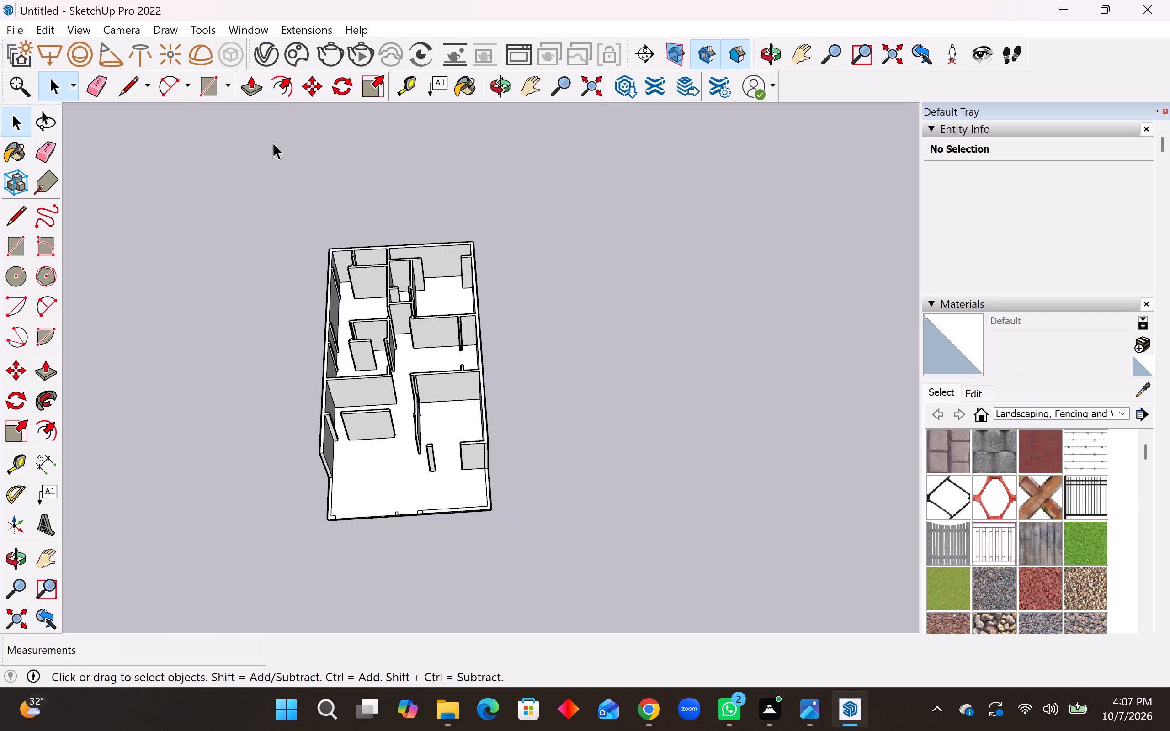
{"action": "scroll", "coordinate": [374, 207], "scroll_direction": "up", "scroll_amount": 5}
{"action": "scroll", "coordinate": [378, 246], "scroll_direction": "up", "scroll_amount": 3}
{"action": "scroll", "coordinate": [400, 303], "scroll_direction": "up", "scroll_amount": 3}
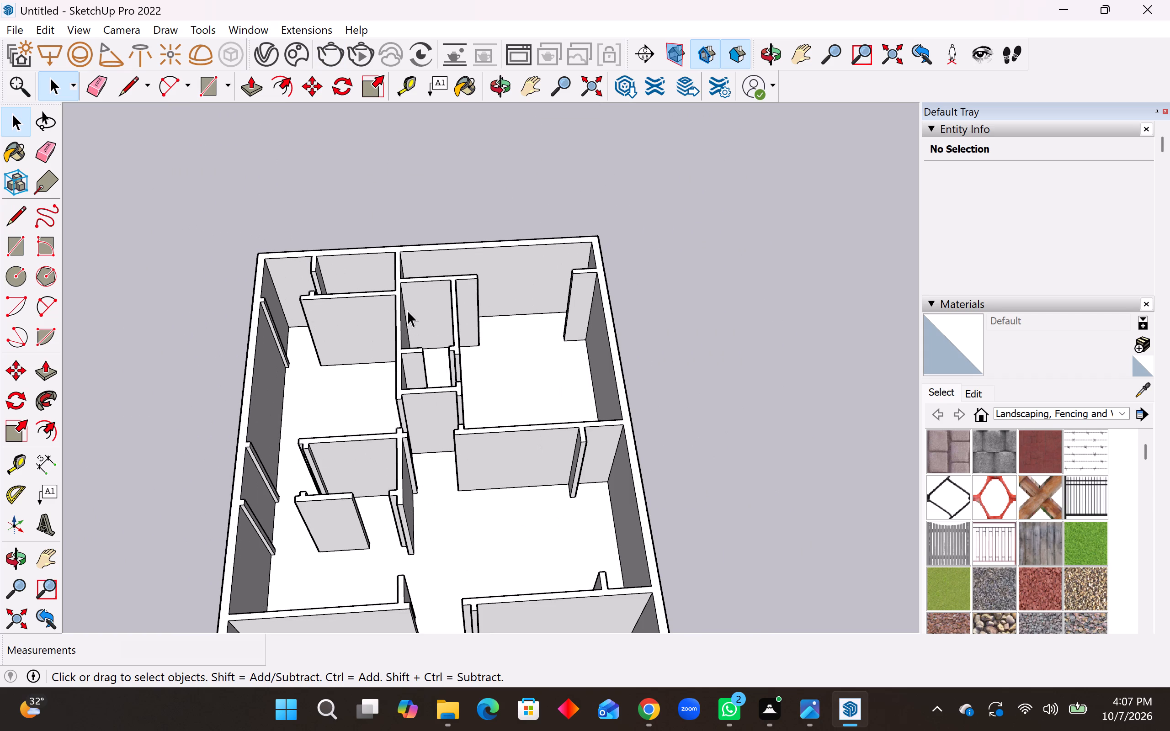
{"action": "scroll", "coordinate": [411, 311], "scroll_direction": "down", "scroll_amount": 2}
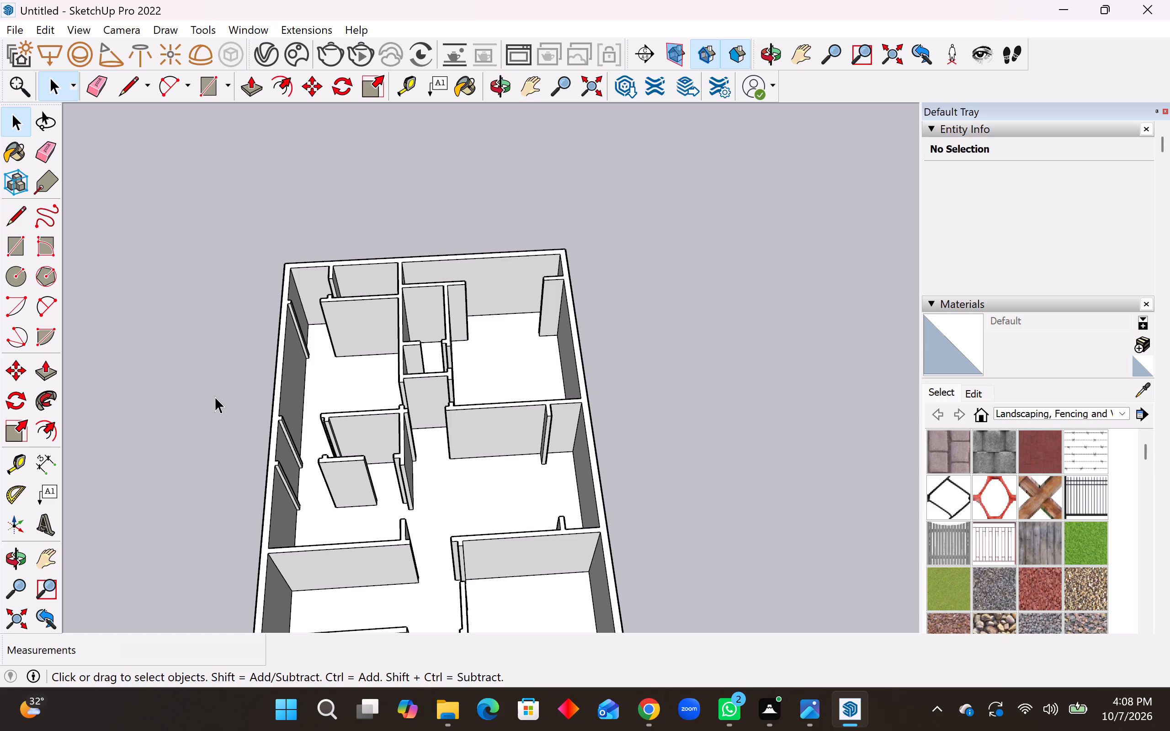
{"action": "scroll", "coordinate": [467, 335], "scroll_direction": "down", "scroll_amount": 3}
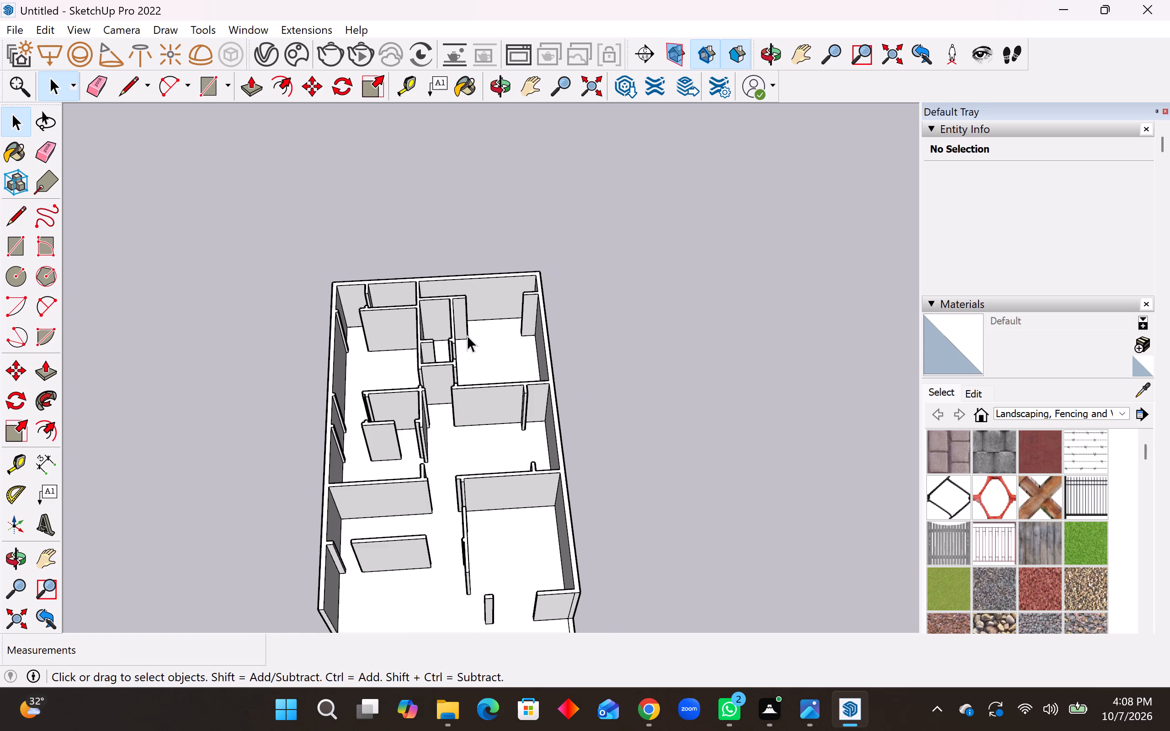
{"action": "scroll", "coordinate": [467, 335], "scroll_direction": "down", "scroll_amount": 3}
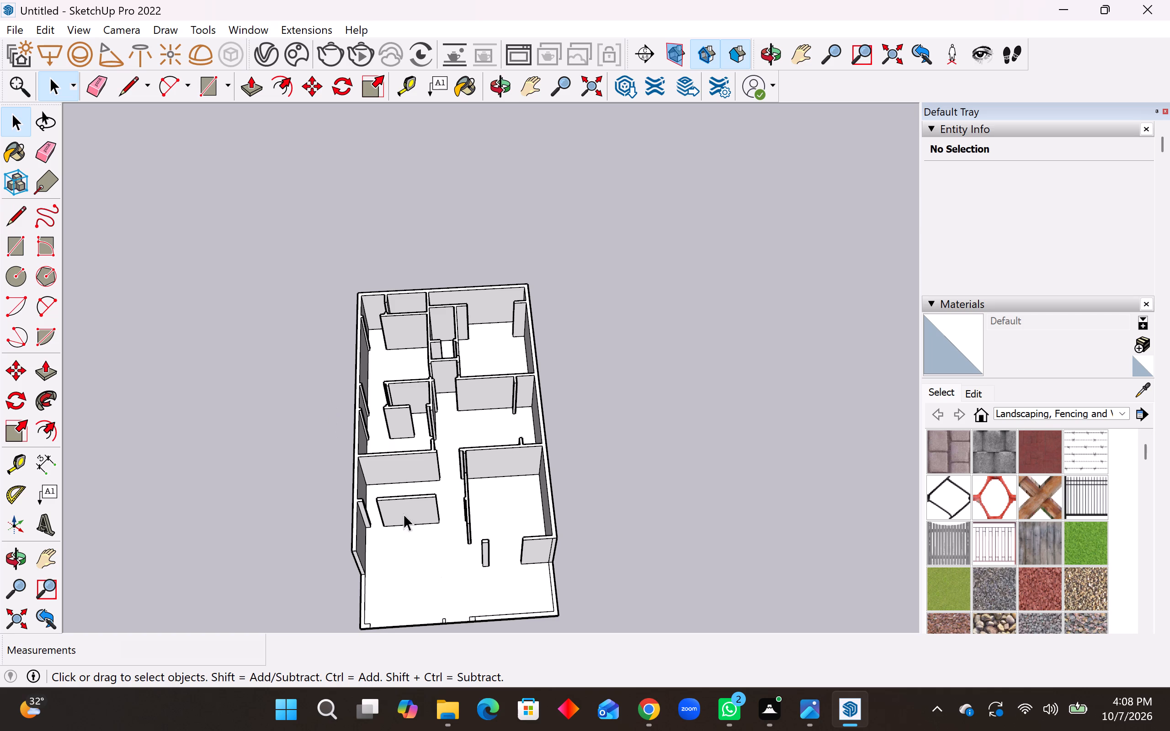
{"action": "scroll", "coordinate": [469, 521], "scroll_direction": "up", "scroll_amount": 6}
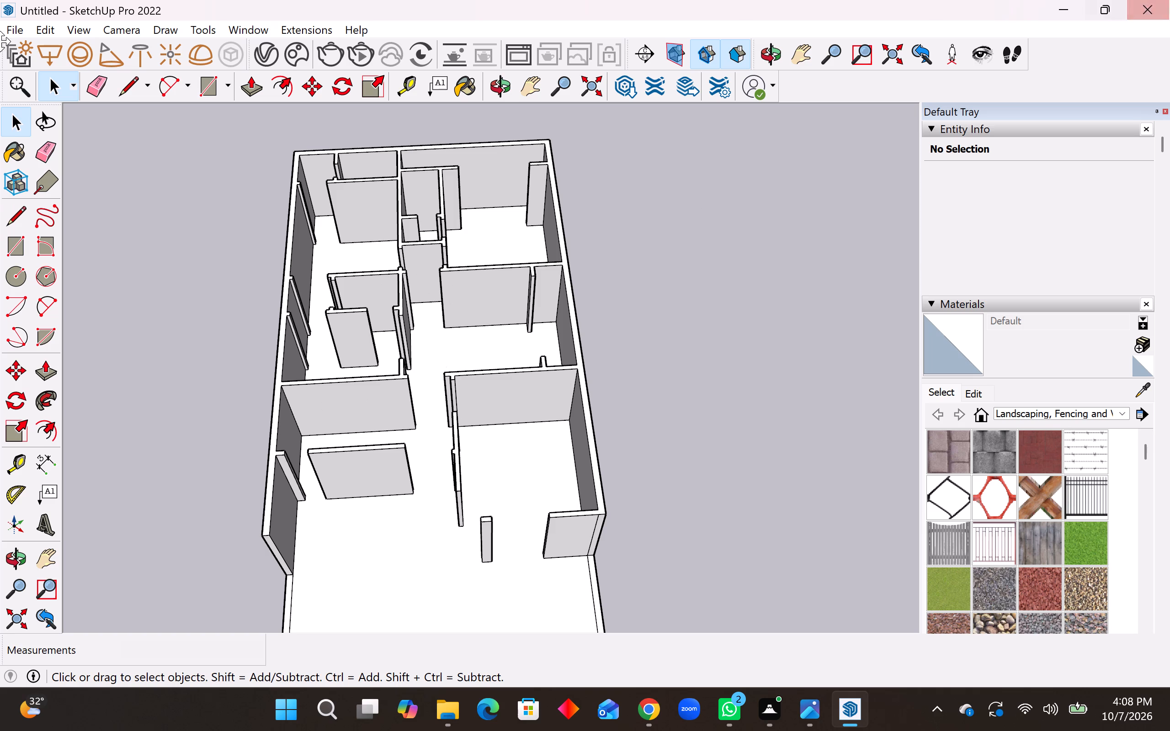
Draw floor lines closing the gaps at both ends of the freestanding crosswise partition, 5' to the lengthwise partition and 2' 6" to the side-wall partition.
{"action": "left_click", "coordinate": [21, 227]}
{"action": "scroll", "coordinate": [372, 591], "scroll_direction": "up", "scroll_amount": 7}
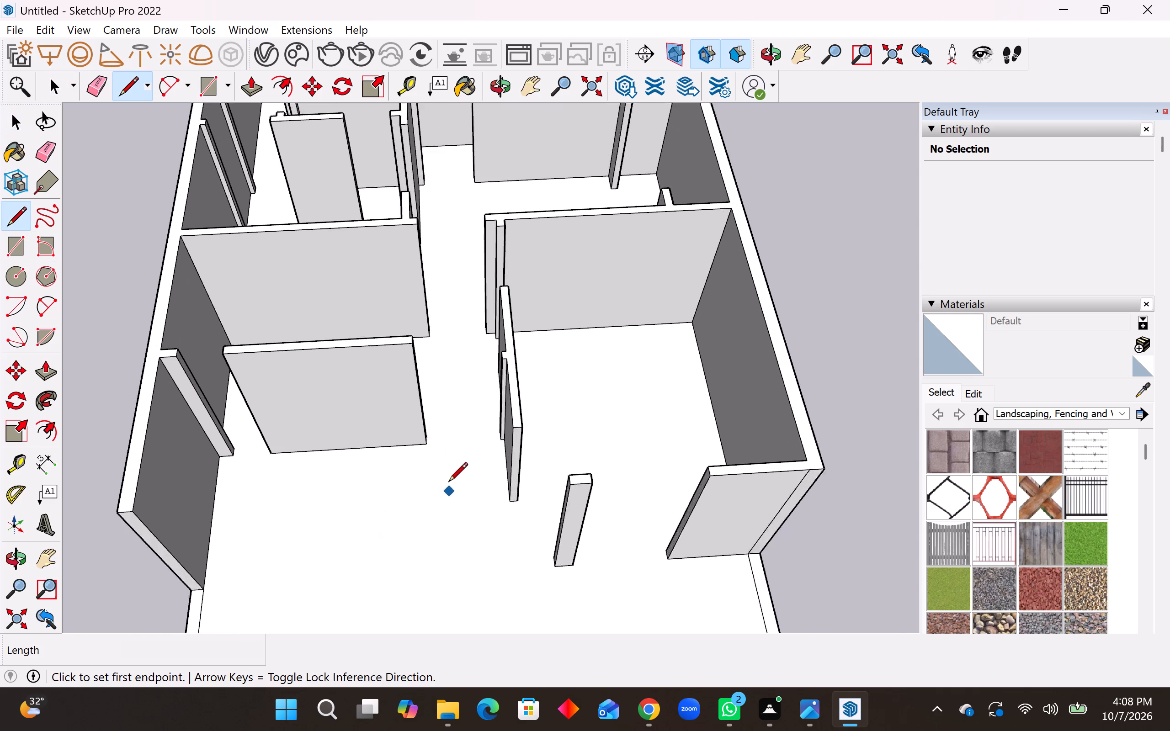
{"action": "scroll", "coordinate": [446, 469], "scroll_direction": "up", "scroll_amount": 2}
{"action": "left_click", "coordinate": [423, 434]}
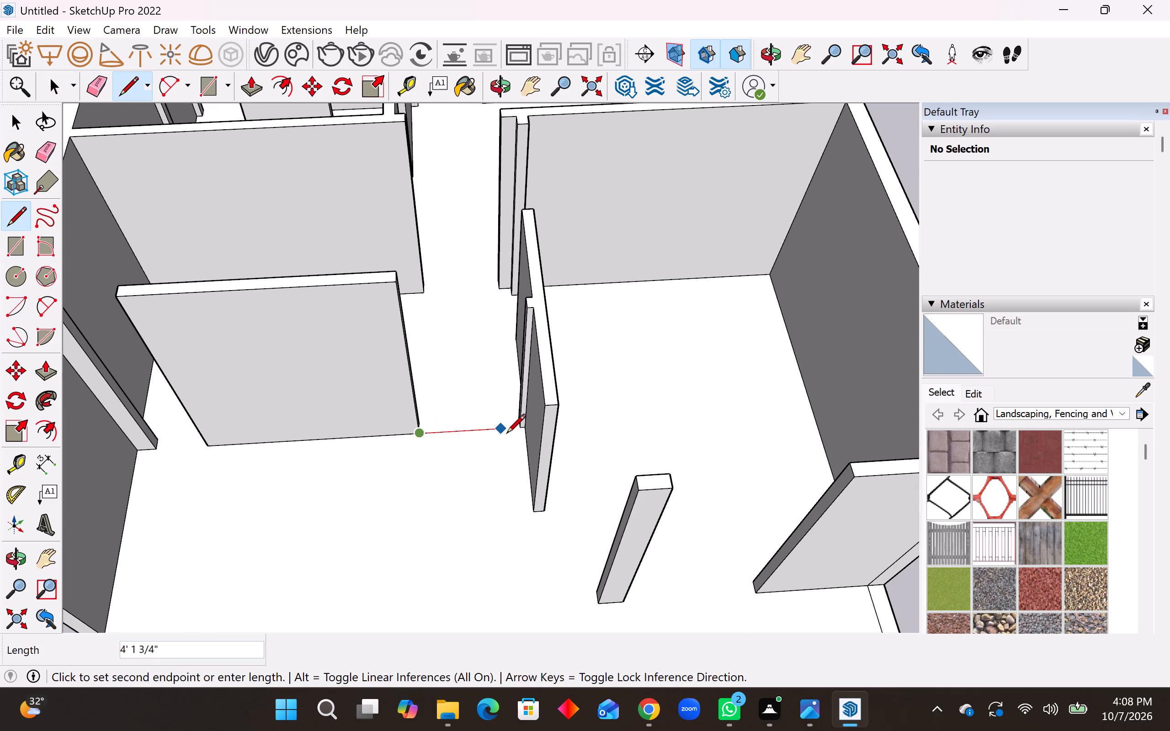
{"action": "left_click", "coordinate": [517, 431]}
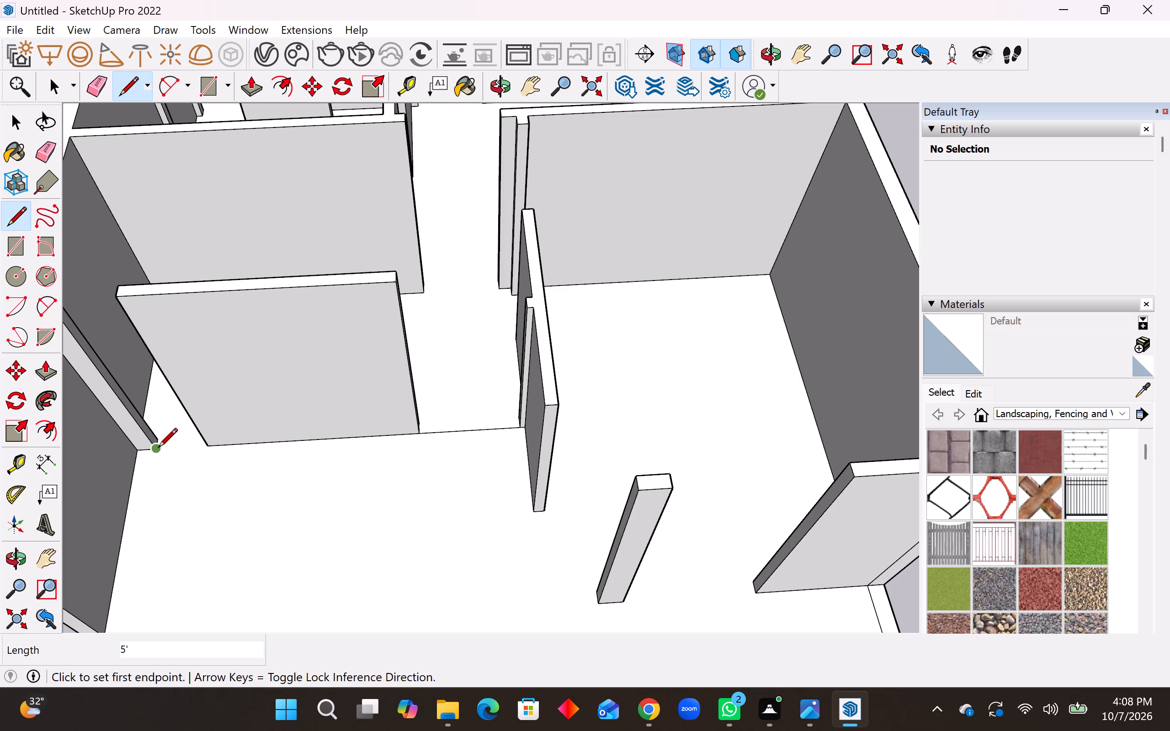
{"action": "left_click", "coordinate": [158, 449]}
{"action": "left_click", "coordinate": [207, 450]}
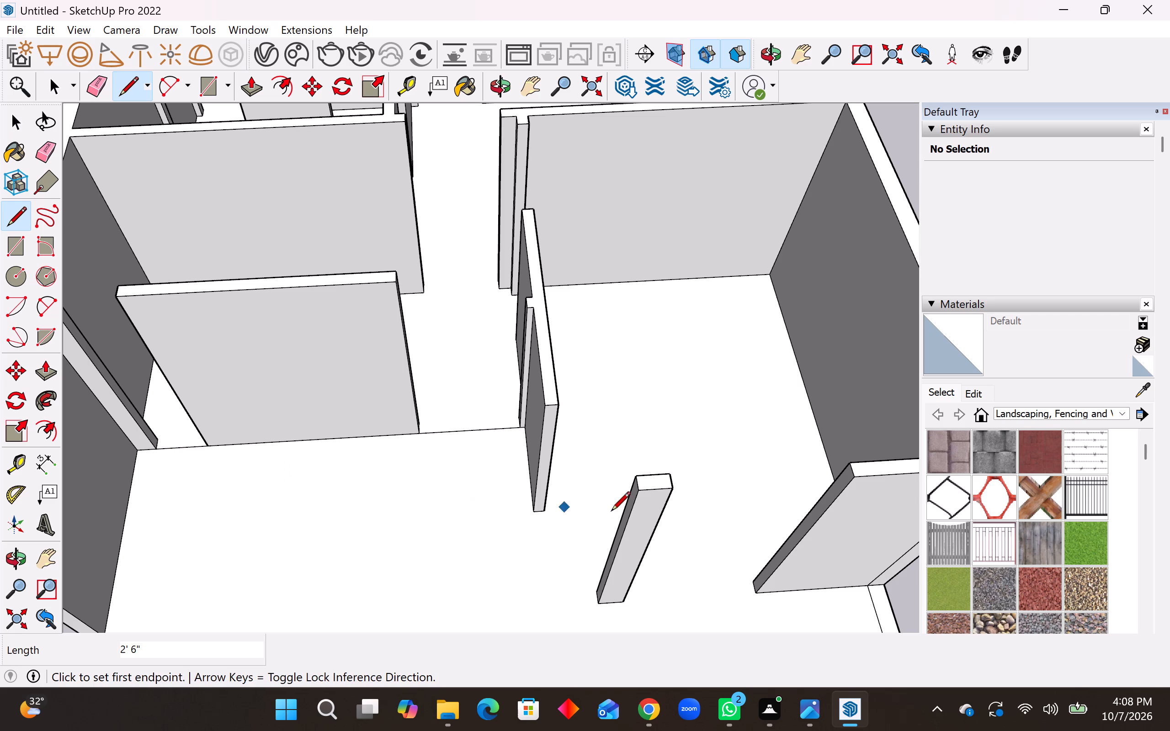
Draw floor lines from the lengthwise partition's end: 4' 6" forward, about 2' 5" across to the small pillar, and about 5' 11" to the front wall.
{"action": "left_click", "coordinate": [530, 514]}
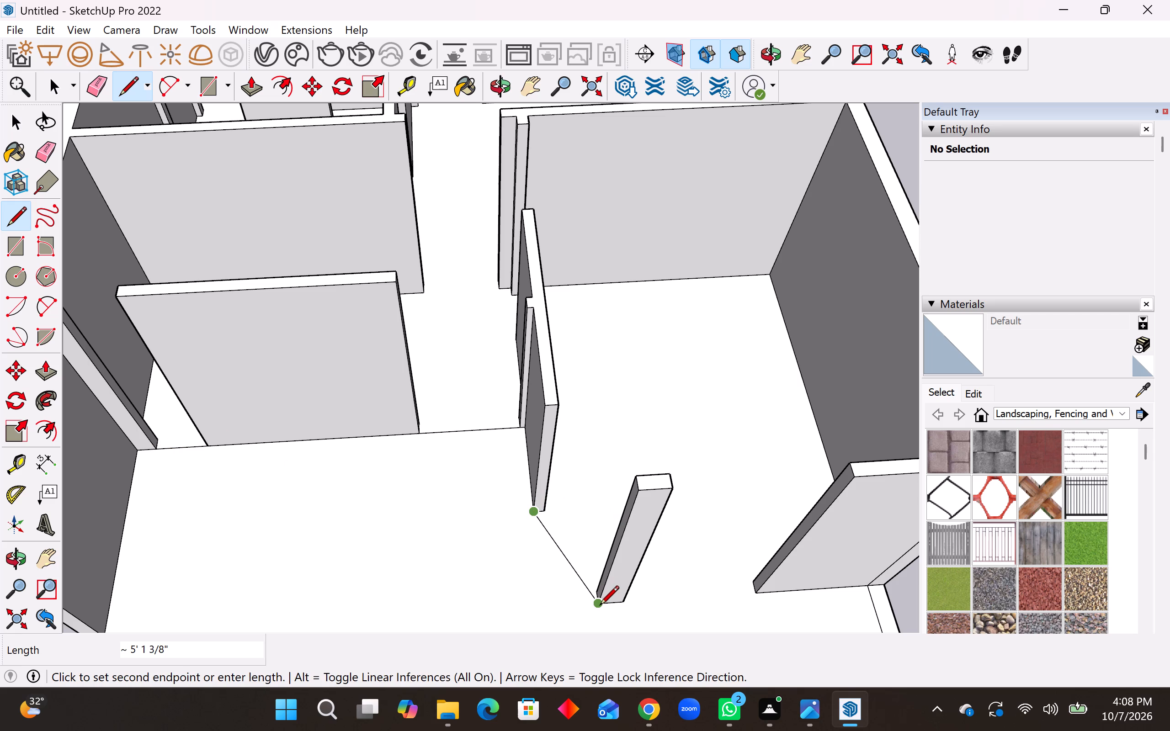
{"action": "scroll", "coordinate": [598, 607], "scroll_direction": "up", "scroll_amount": 6}
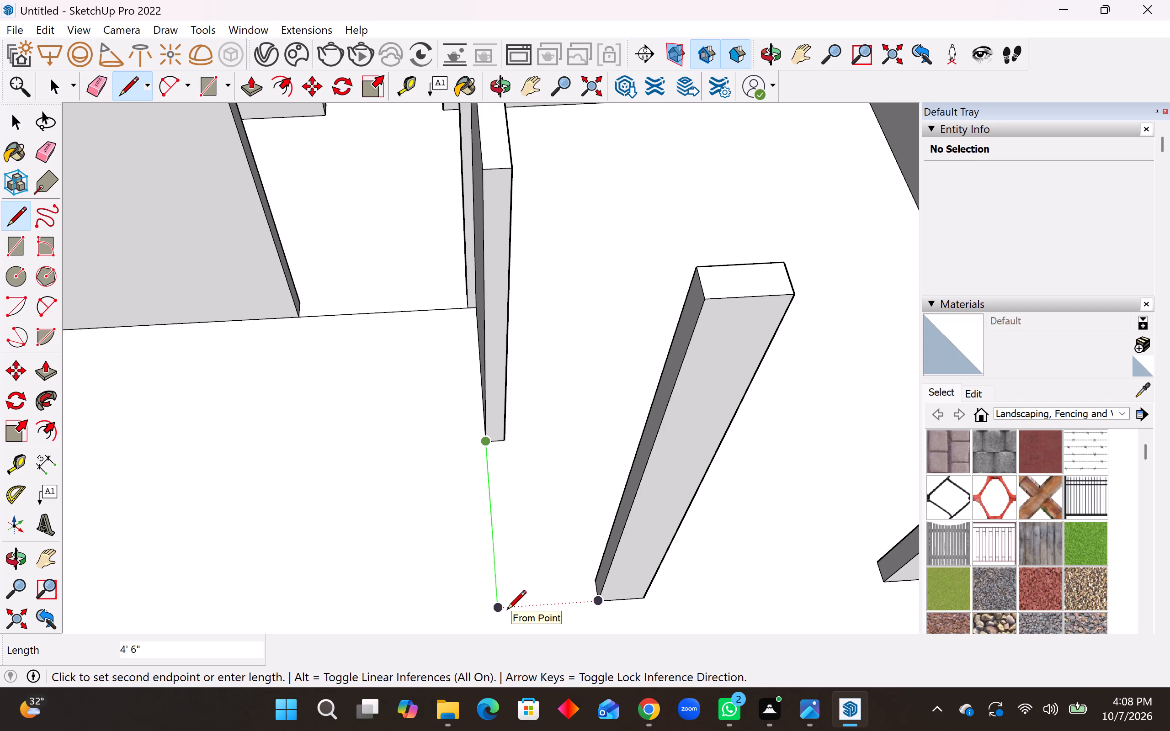
{"action": "left_click", "coordinate": [497, 611]}
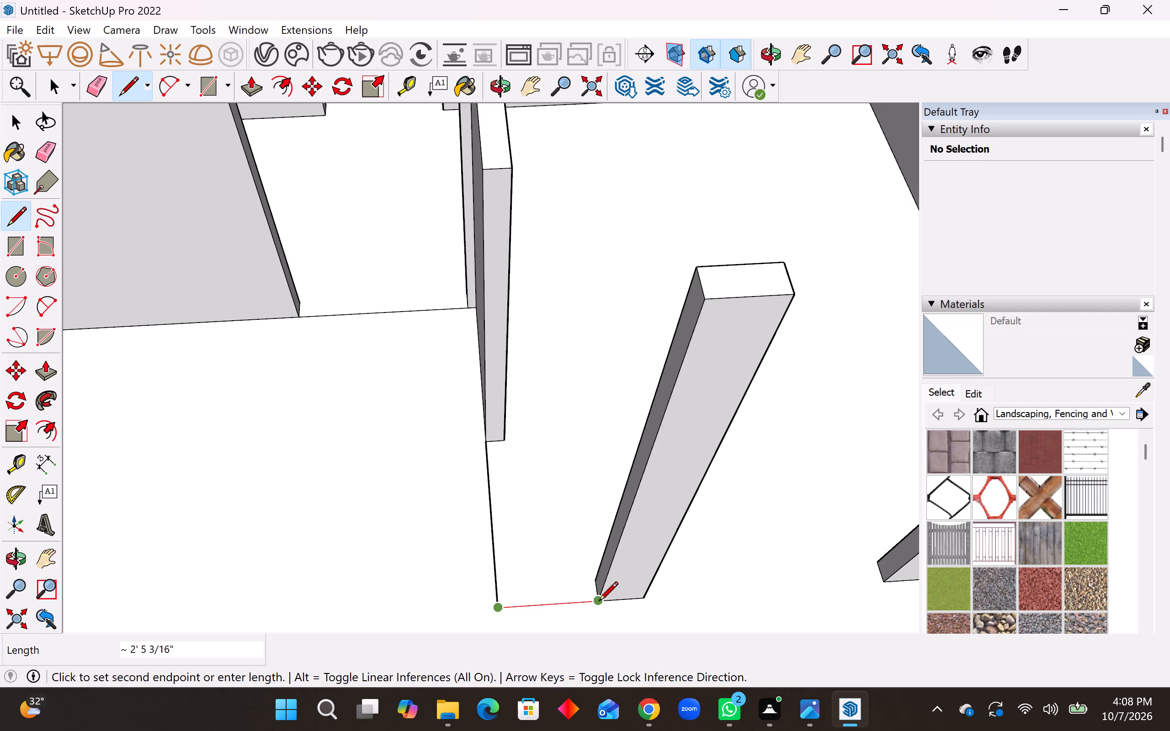
{"action": "left_click", "coordinate": [599, 602]}
{"action": "scroll", "coordinate": [366, 581], "scroll_direction": "down", "scroll_amount": 3}
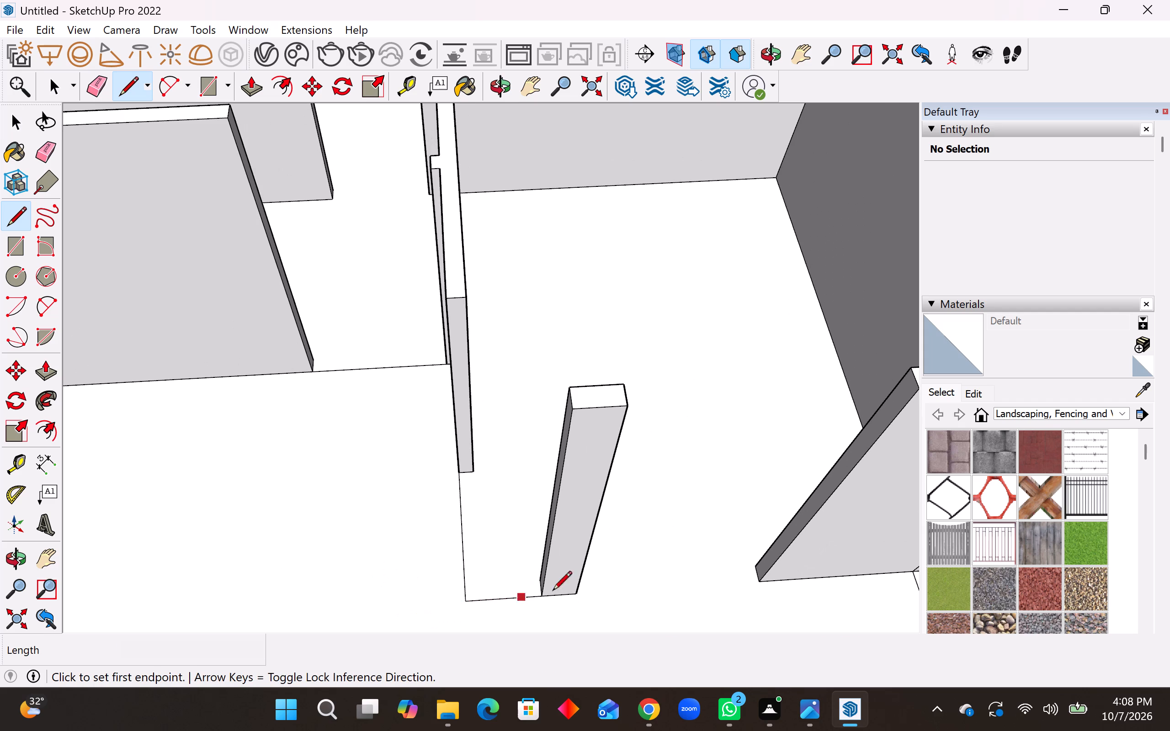
{"action": "left_click", "coordinate": [580, 595]}
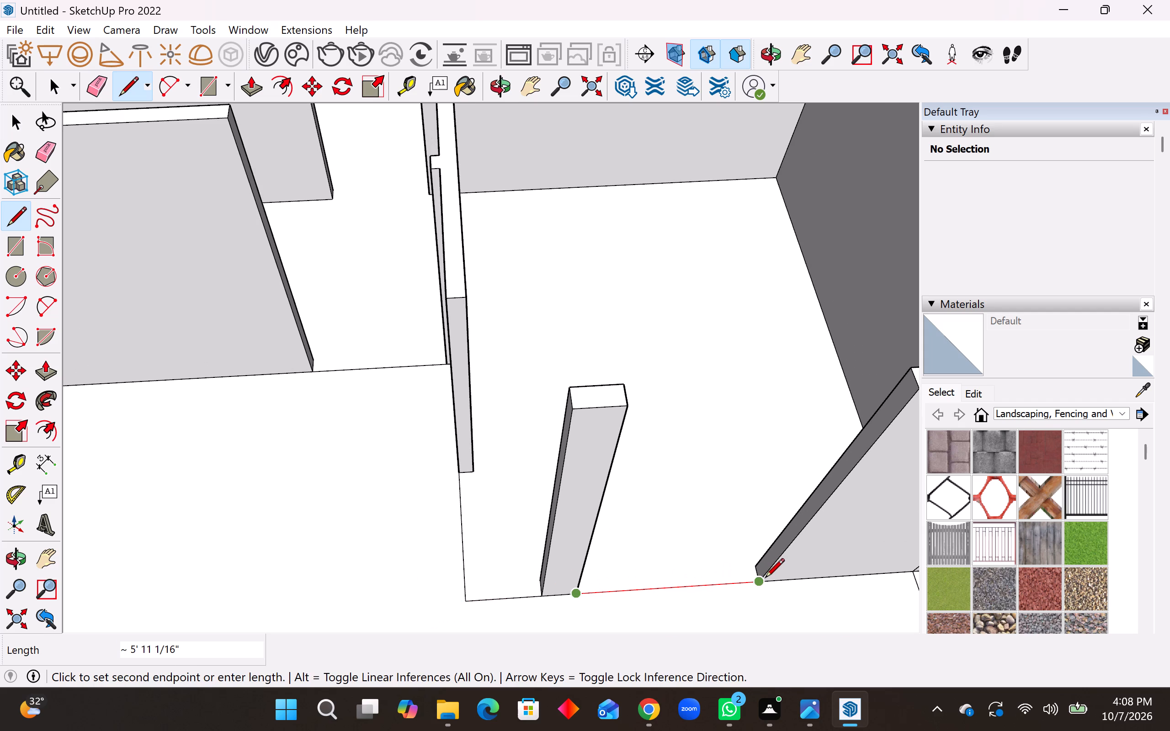
{"action": "left_click", "coordinate": [765, 579]}
{"action": "scroll", "coordinate": [241, 568], "scroll_direction": "down", "scroll_amount": 3}
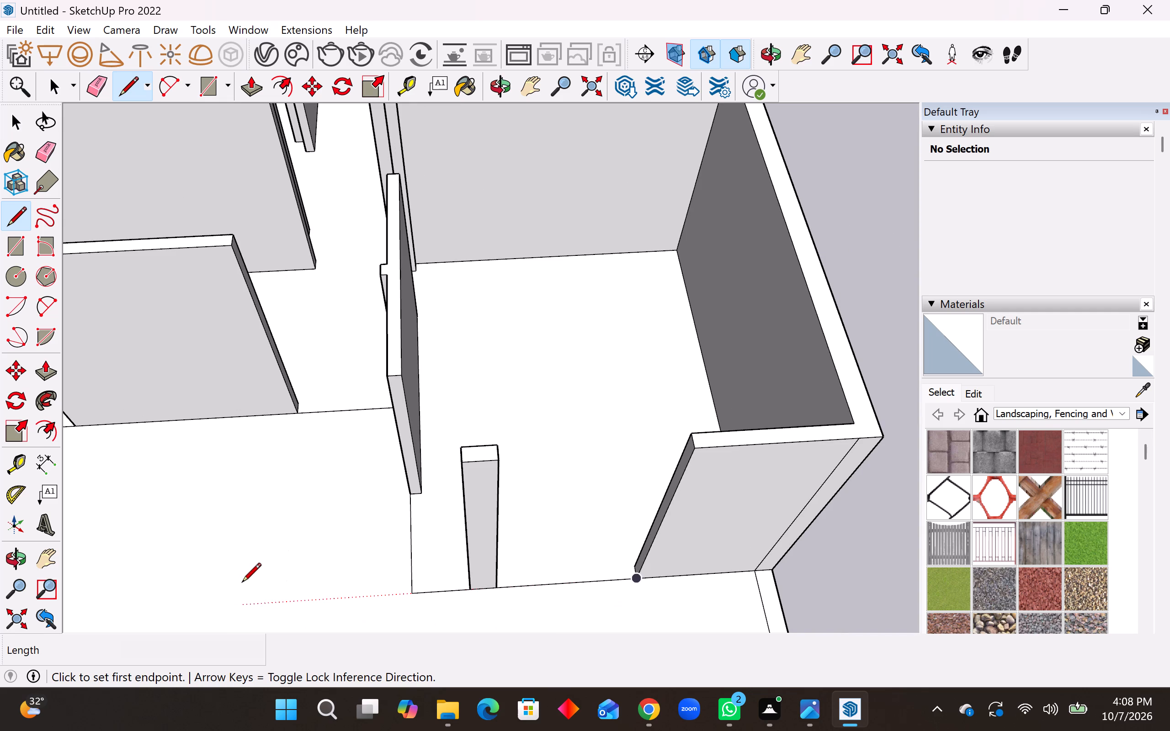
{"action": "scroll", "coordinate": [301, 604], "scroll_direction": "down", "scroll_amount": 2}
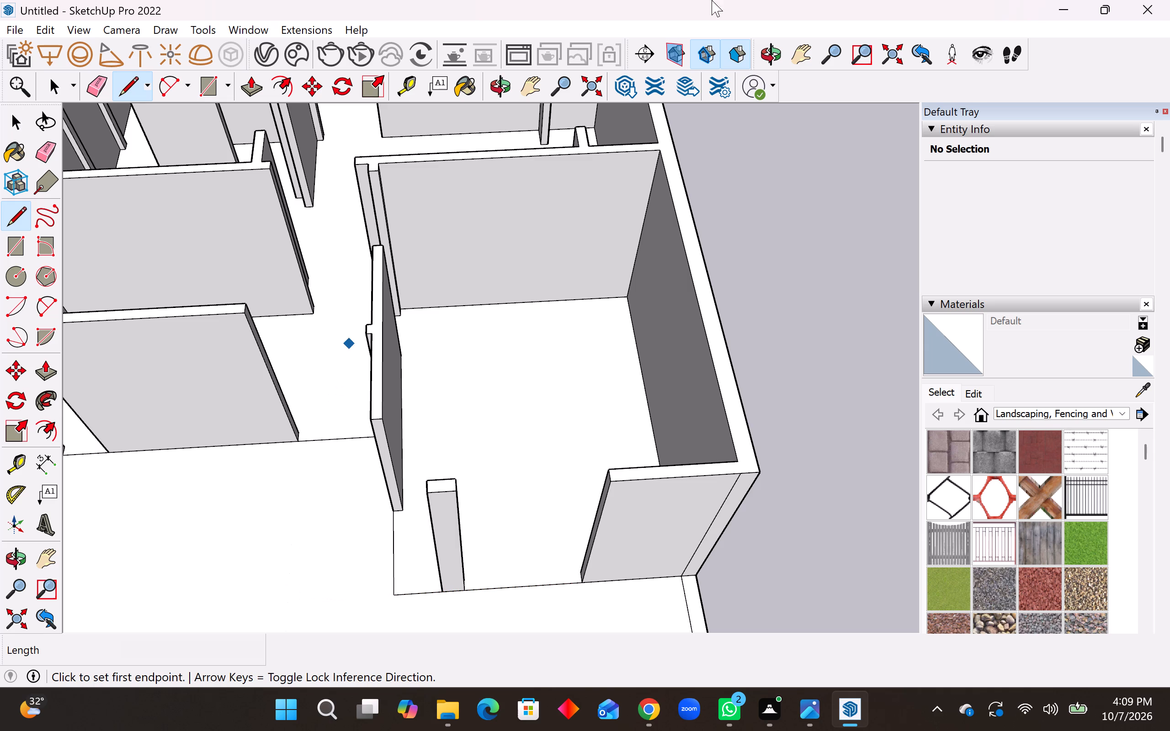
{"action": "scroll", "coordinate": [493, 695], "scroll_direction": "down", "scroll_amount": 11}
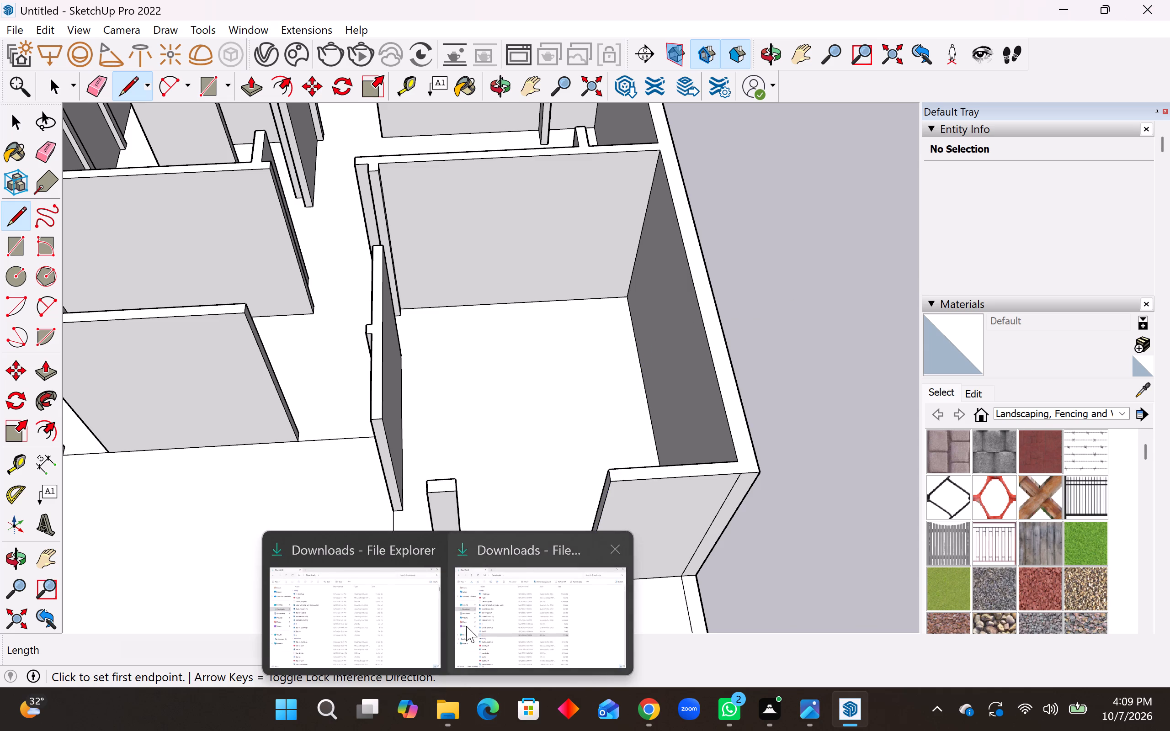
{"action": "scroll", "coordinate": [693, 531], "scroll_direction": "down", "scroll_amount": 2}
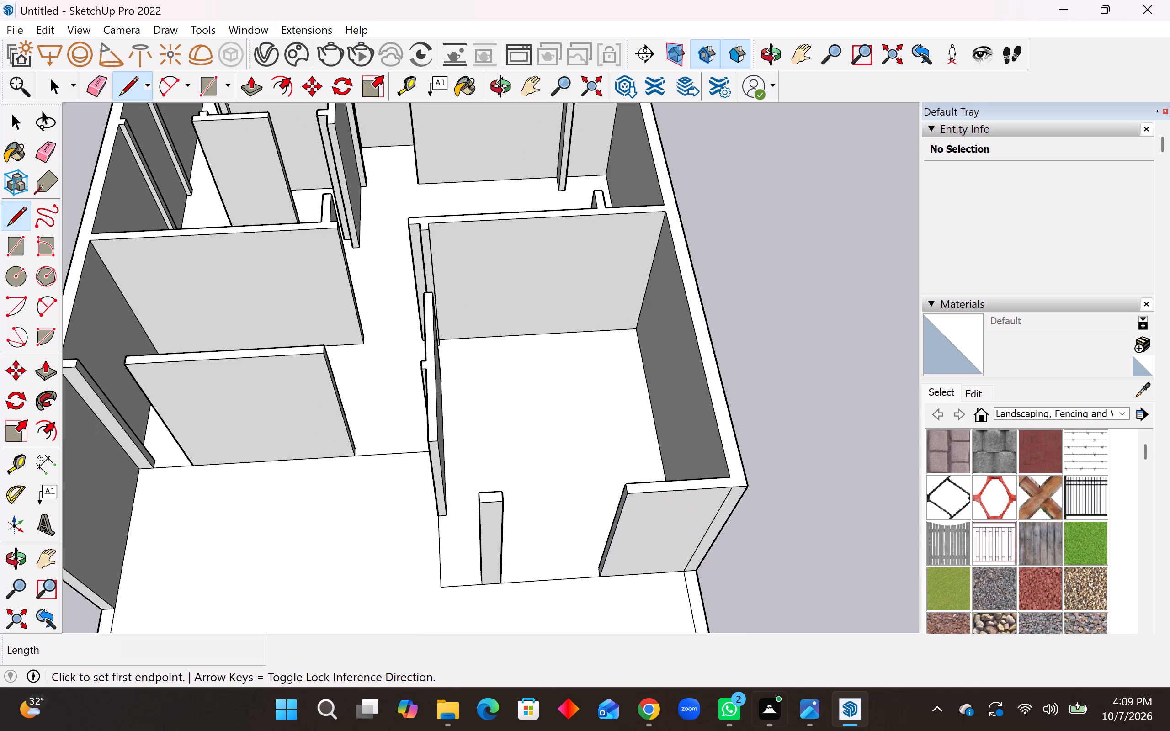
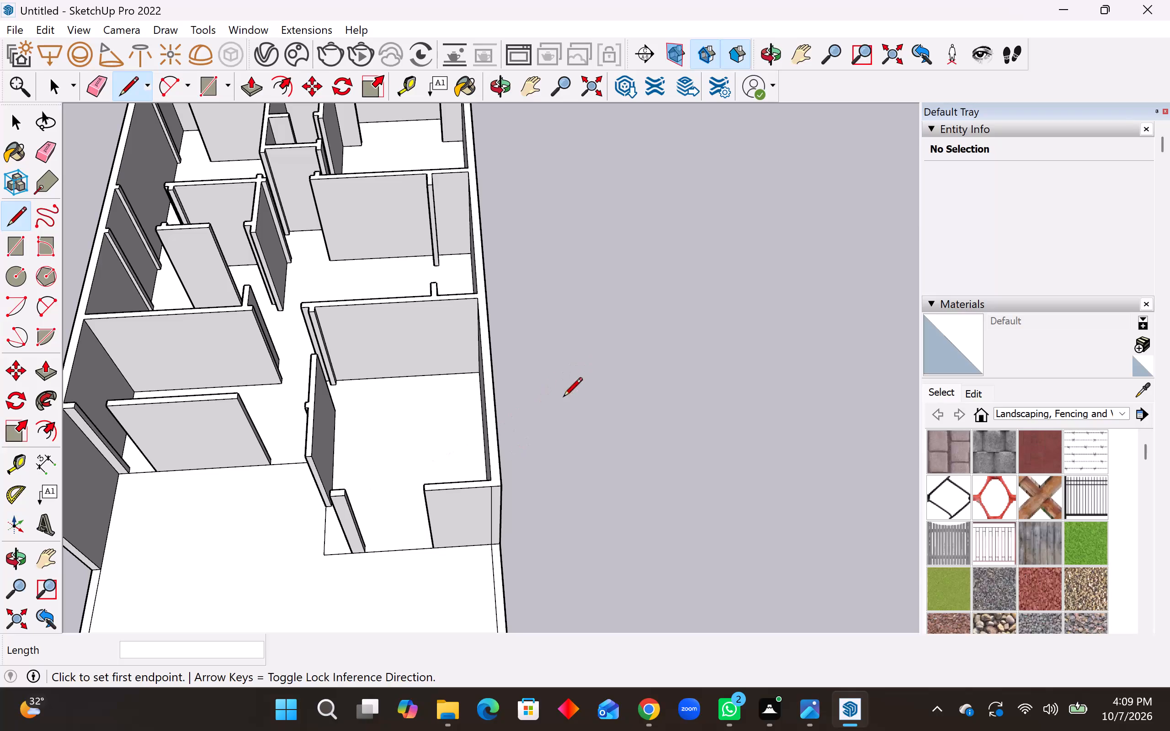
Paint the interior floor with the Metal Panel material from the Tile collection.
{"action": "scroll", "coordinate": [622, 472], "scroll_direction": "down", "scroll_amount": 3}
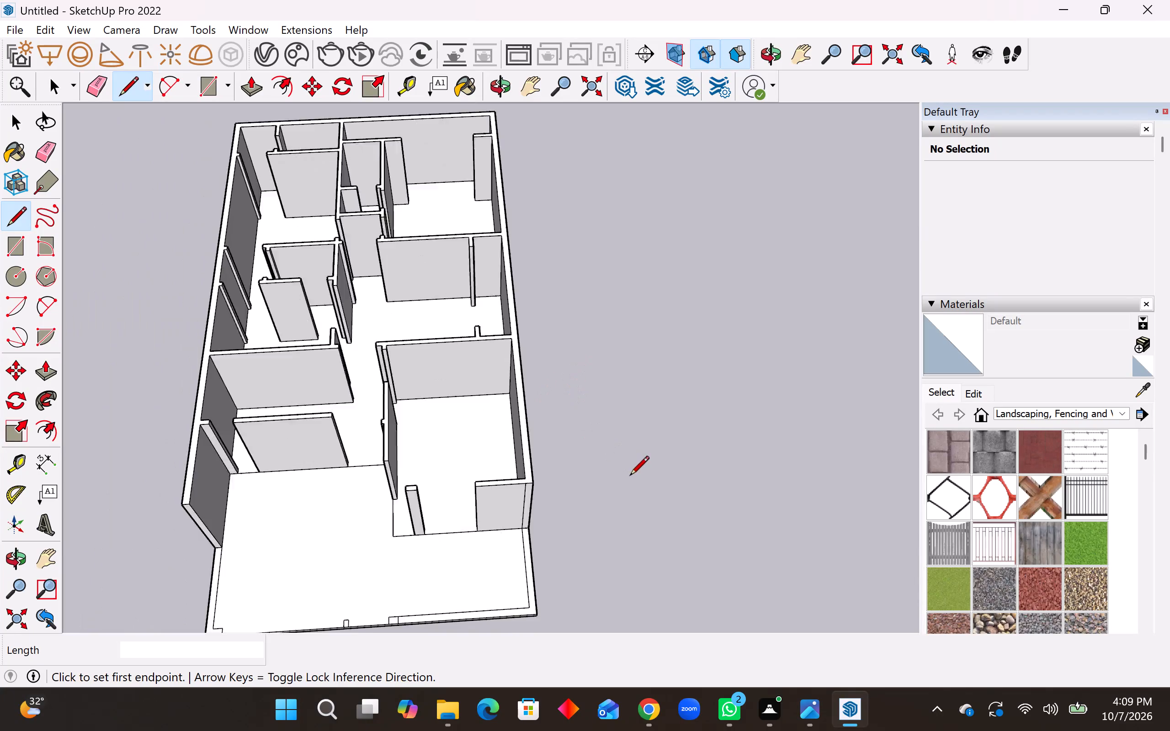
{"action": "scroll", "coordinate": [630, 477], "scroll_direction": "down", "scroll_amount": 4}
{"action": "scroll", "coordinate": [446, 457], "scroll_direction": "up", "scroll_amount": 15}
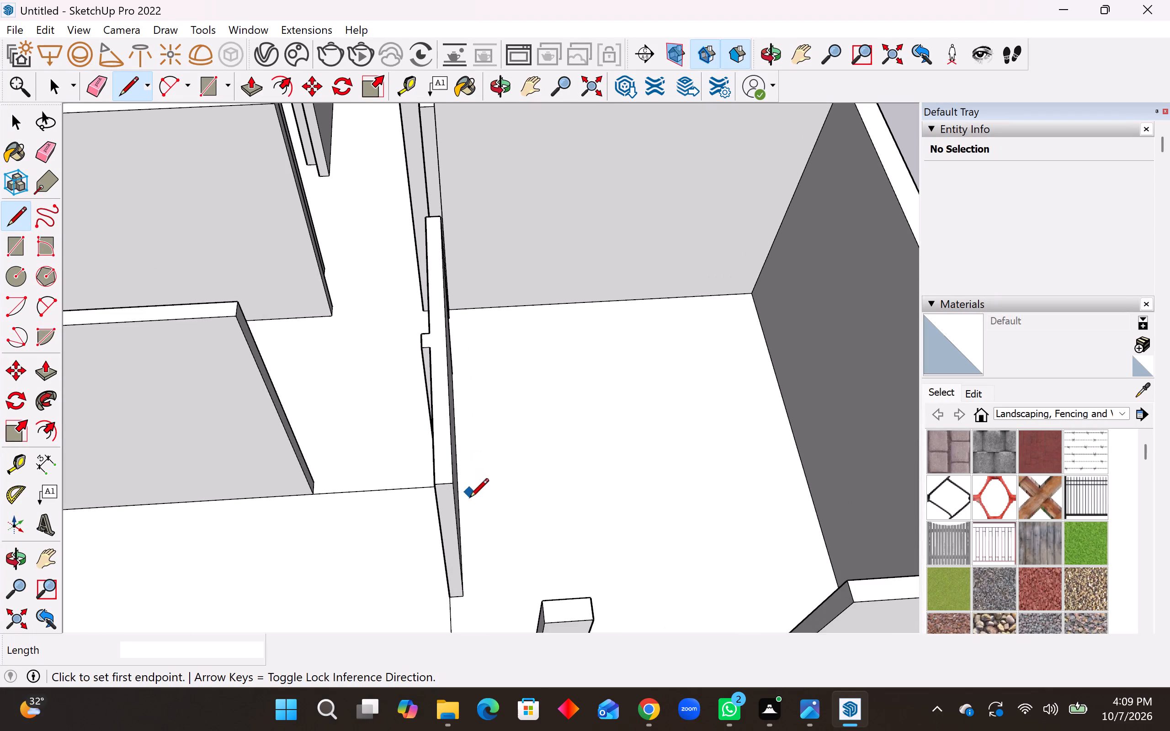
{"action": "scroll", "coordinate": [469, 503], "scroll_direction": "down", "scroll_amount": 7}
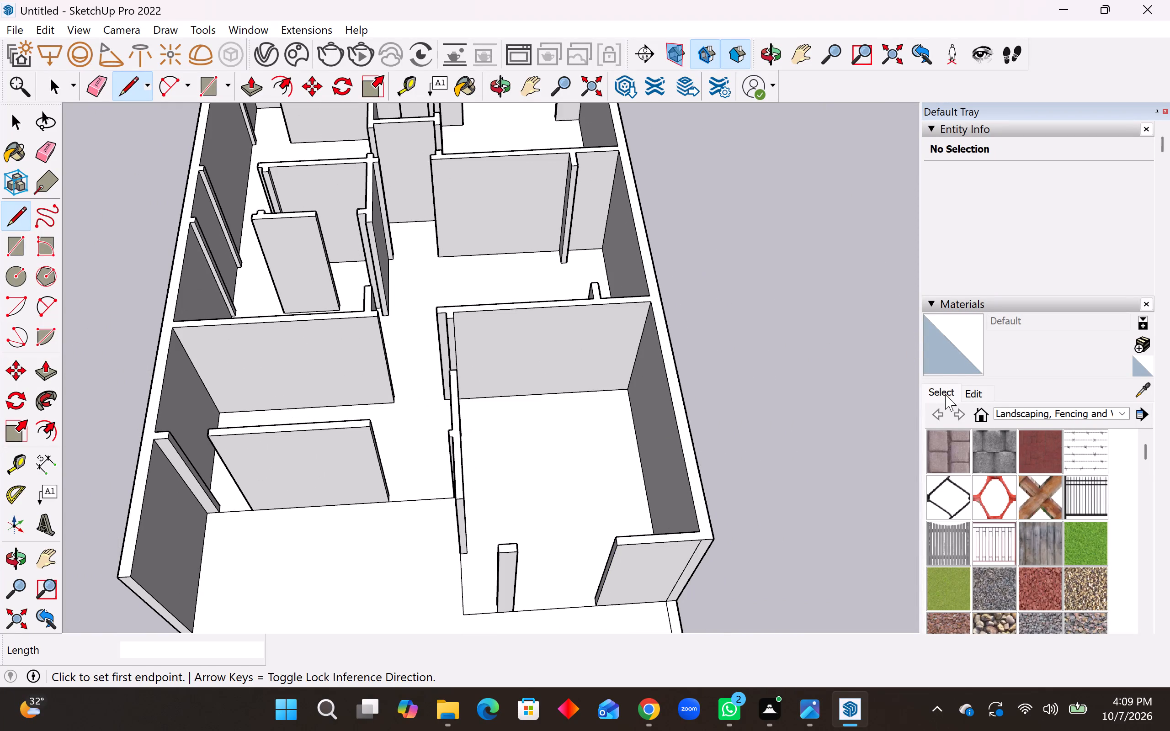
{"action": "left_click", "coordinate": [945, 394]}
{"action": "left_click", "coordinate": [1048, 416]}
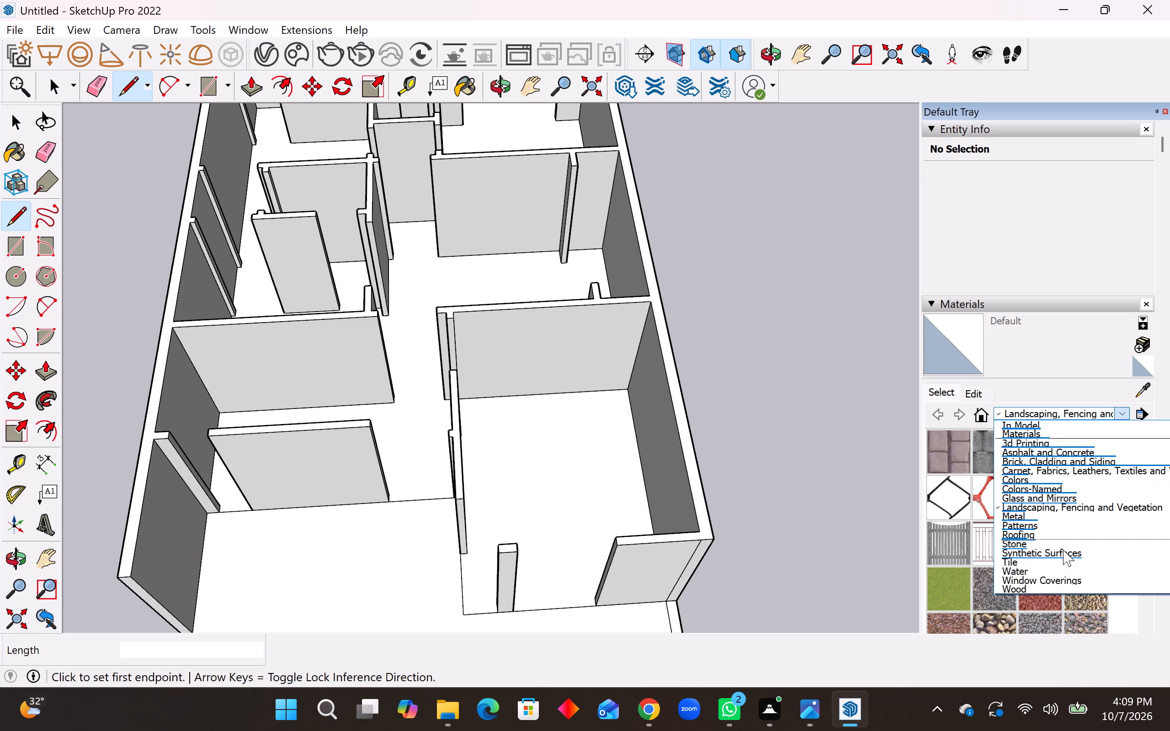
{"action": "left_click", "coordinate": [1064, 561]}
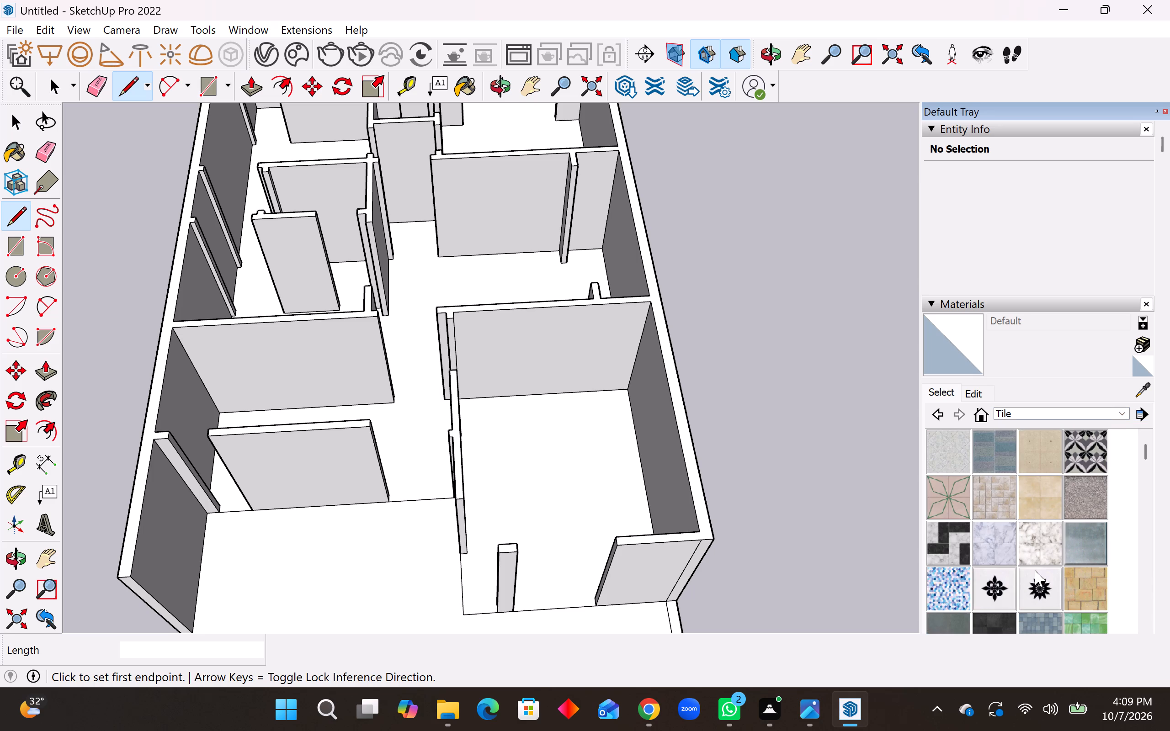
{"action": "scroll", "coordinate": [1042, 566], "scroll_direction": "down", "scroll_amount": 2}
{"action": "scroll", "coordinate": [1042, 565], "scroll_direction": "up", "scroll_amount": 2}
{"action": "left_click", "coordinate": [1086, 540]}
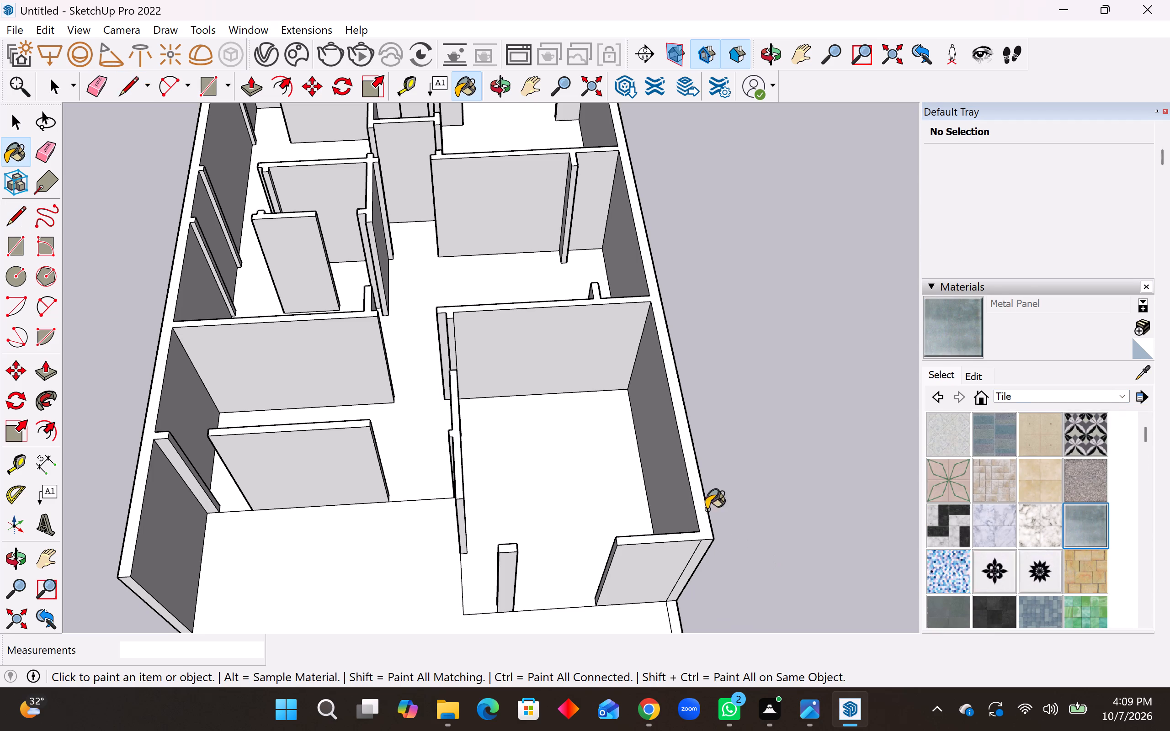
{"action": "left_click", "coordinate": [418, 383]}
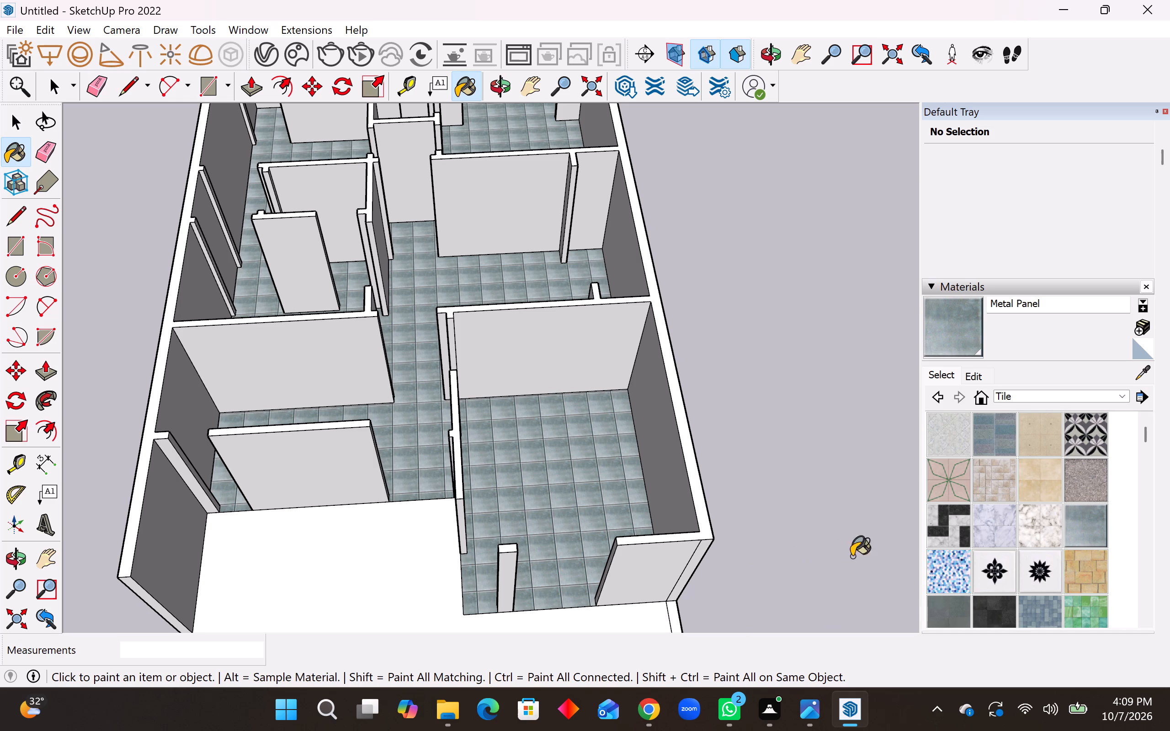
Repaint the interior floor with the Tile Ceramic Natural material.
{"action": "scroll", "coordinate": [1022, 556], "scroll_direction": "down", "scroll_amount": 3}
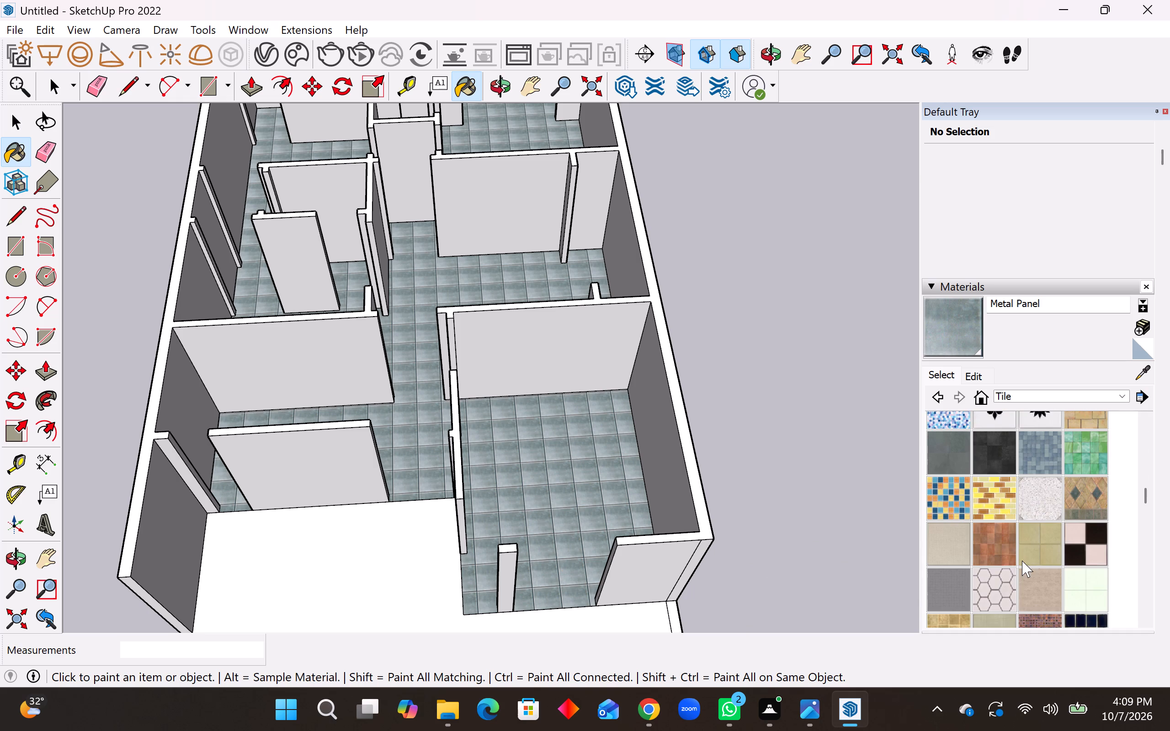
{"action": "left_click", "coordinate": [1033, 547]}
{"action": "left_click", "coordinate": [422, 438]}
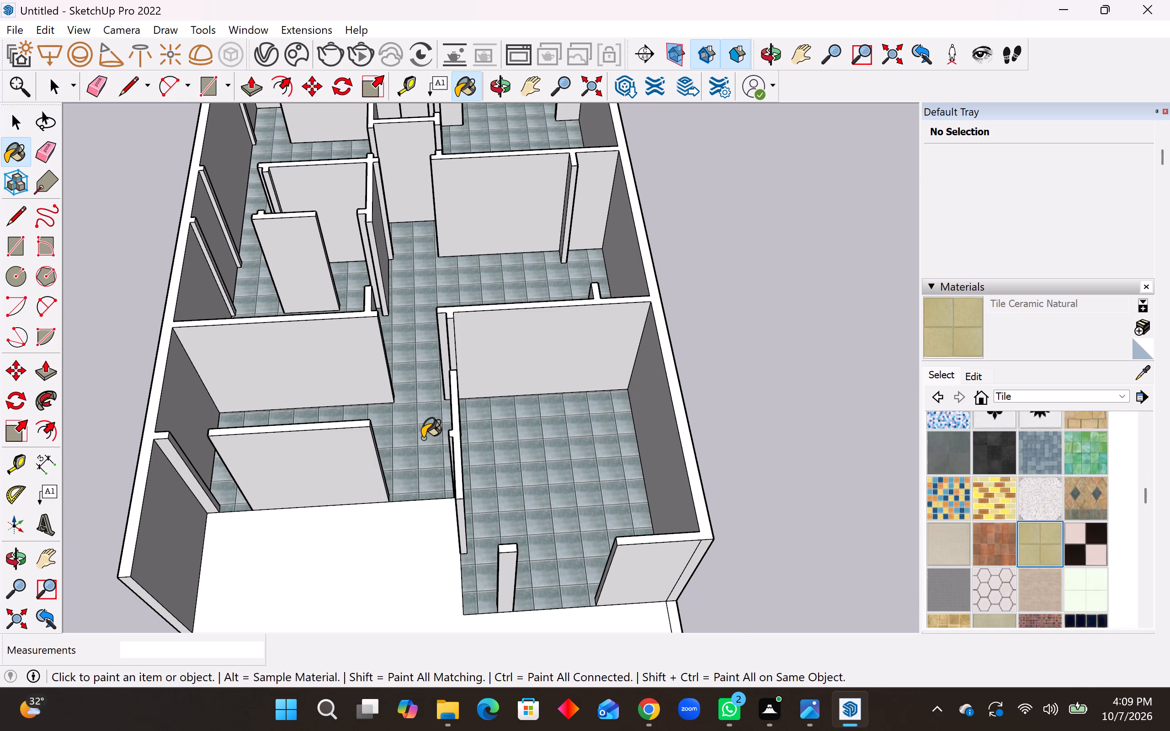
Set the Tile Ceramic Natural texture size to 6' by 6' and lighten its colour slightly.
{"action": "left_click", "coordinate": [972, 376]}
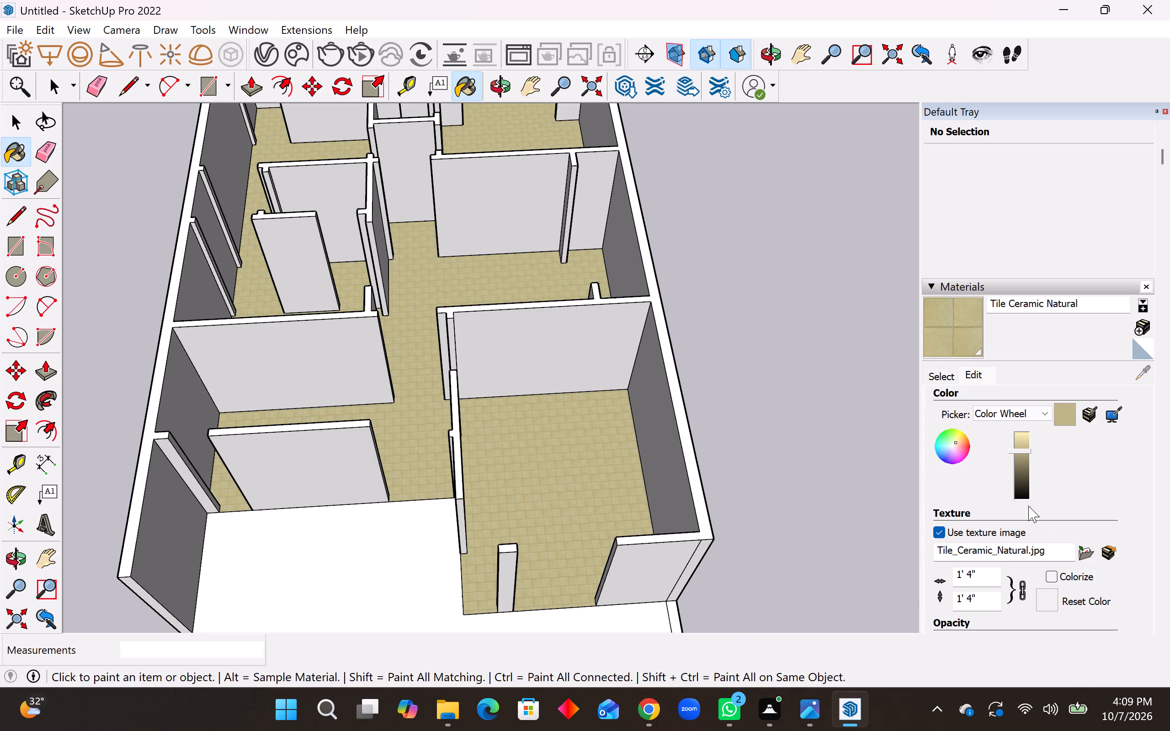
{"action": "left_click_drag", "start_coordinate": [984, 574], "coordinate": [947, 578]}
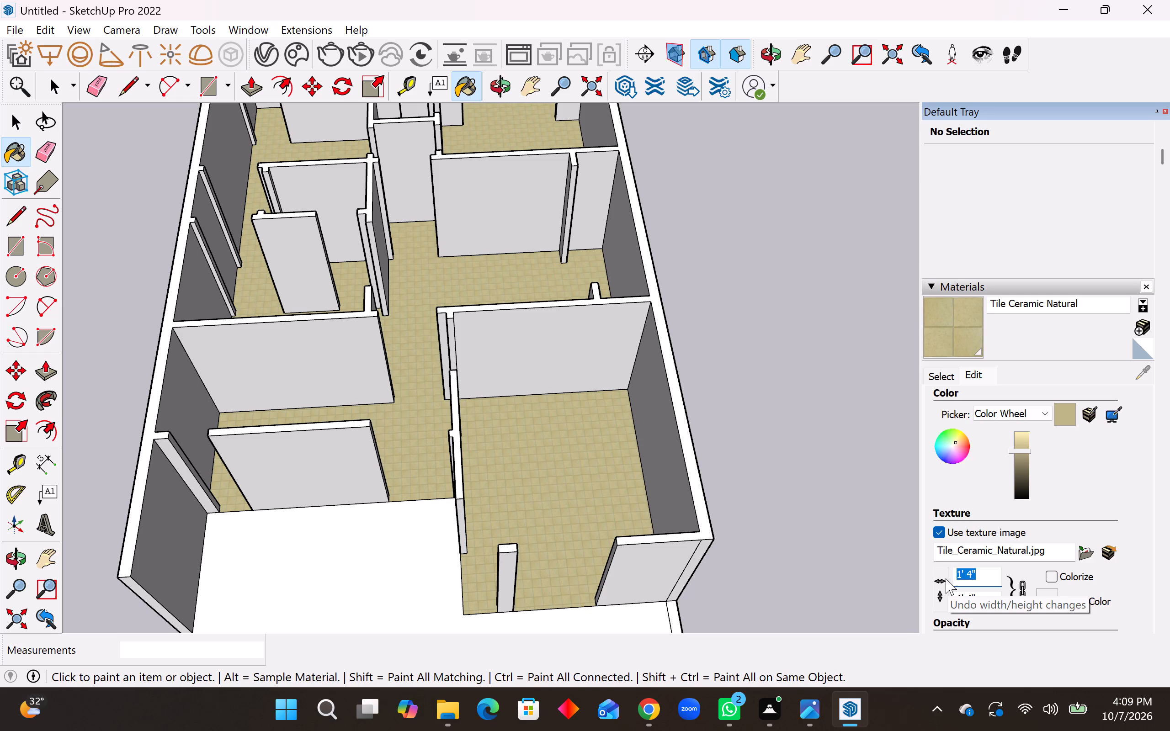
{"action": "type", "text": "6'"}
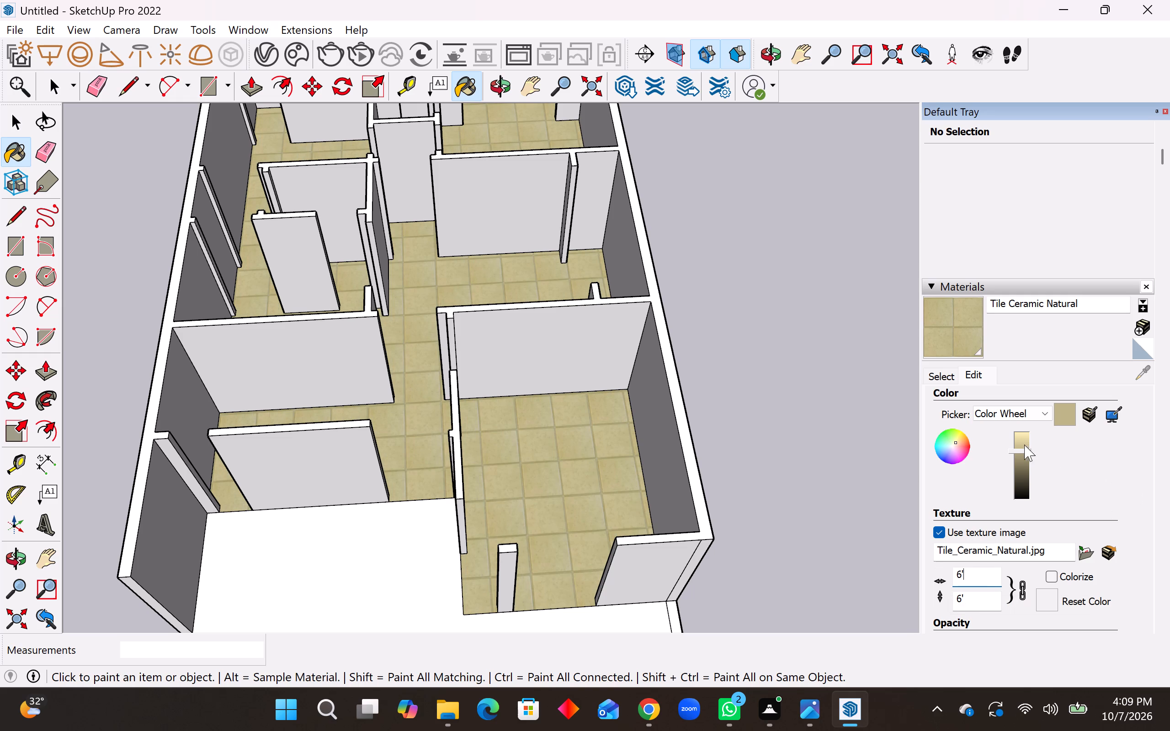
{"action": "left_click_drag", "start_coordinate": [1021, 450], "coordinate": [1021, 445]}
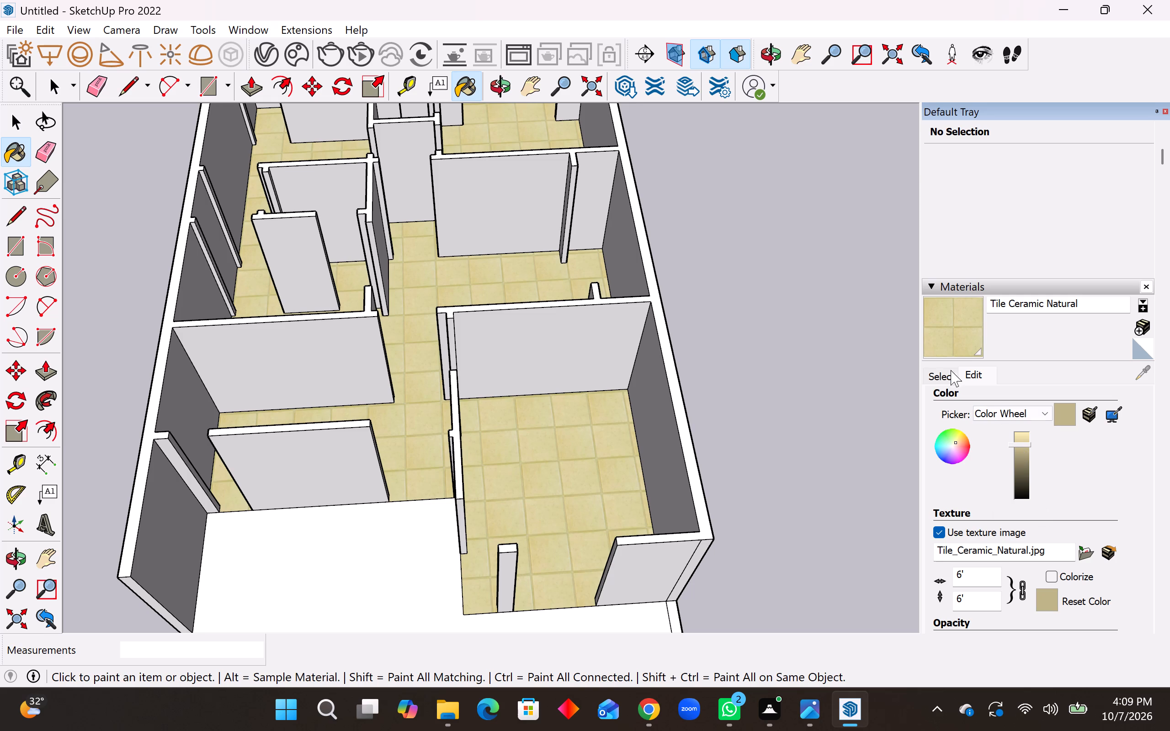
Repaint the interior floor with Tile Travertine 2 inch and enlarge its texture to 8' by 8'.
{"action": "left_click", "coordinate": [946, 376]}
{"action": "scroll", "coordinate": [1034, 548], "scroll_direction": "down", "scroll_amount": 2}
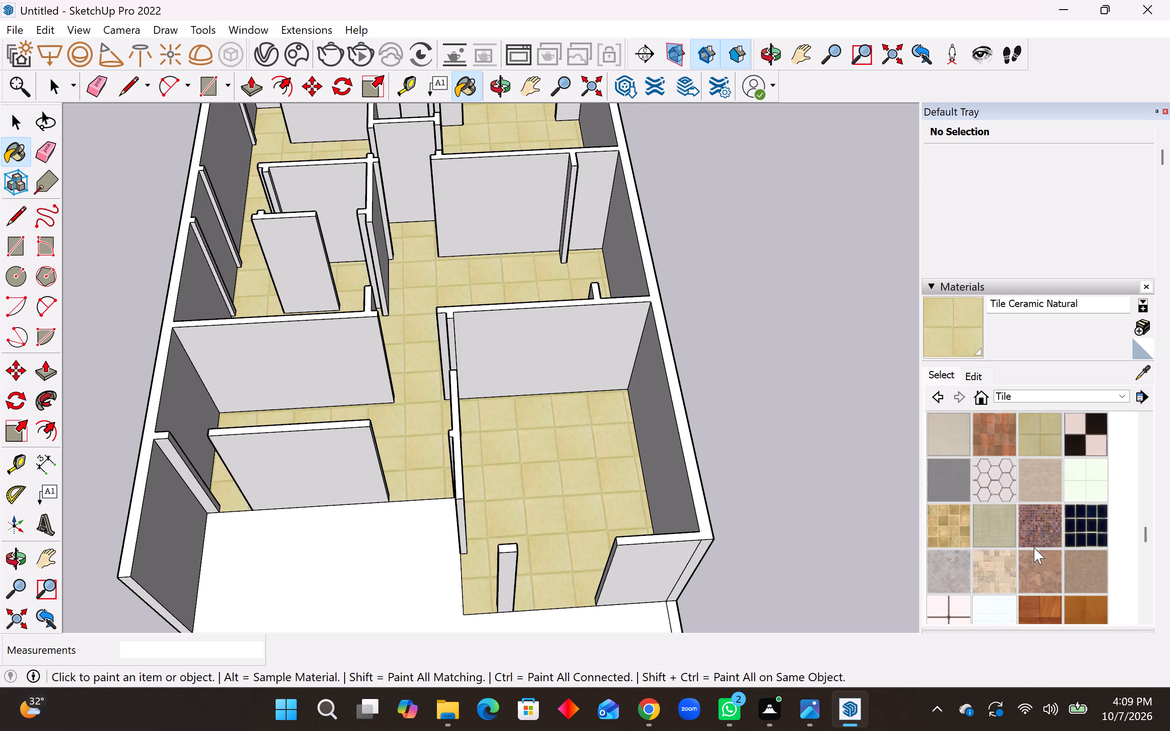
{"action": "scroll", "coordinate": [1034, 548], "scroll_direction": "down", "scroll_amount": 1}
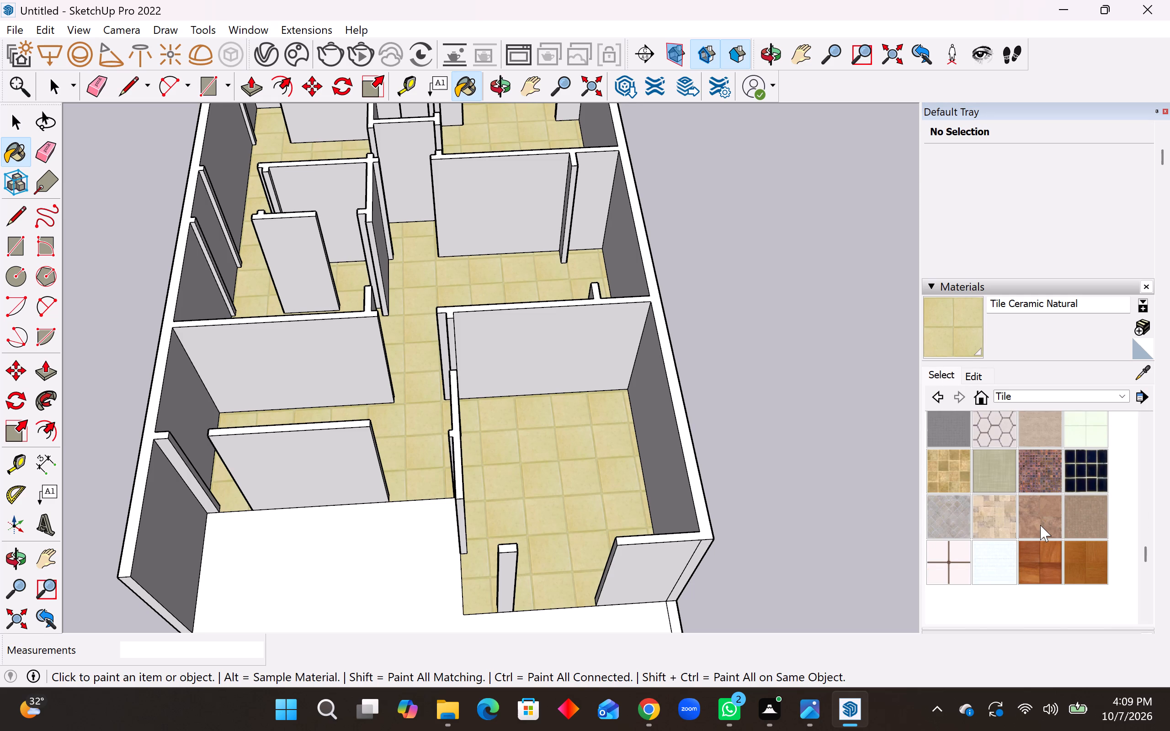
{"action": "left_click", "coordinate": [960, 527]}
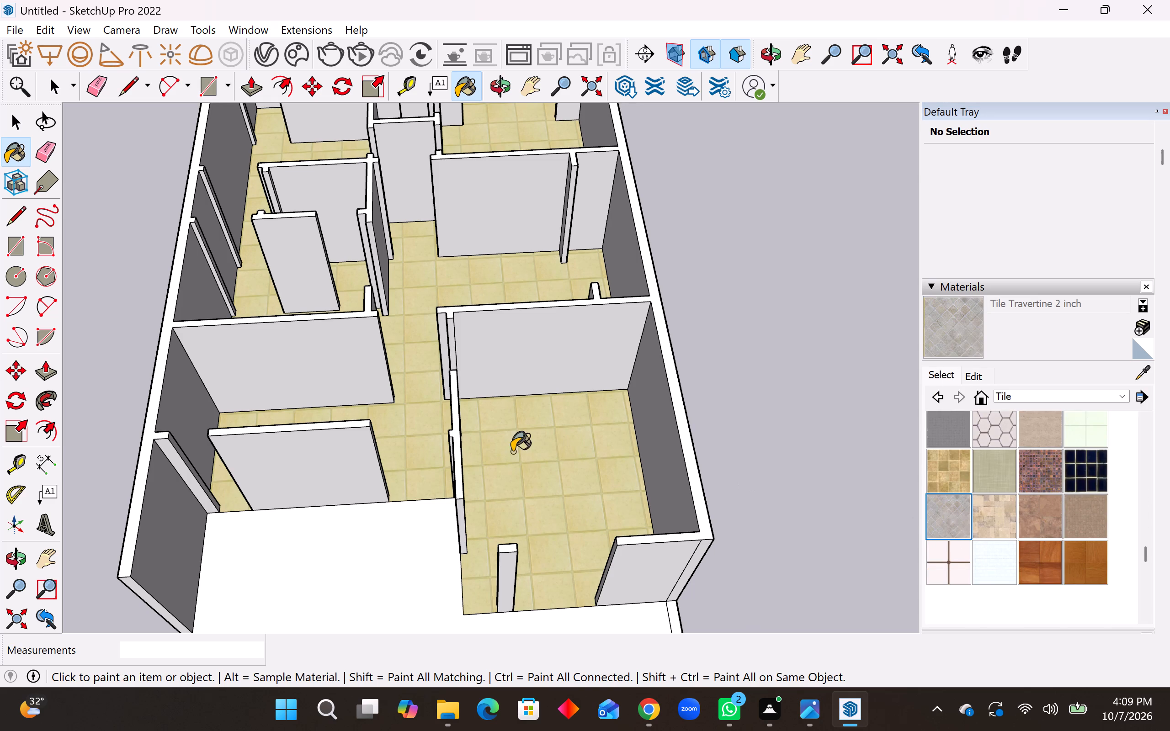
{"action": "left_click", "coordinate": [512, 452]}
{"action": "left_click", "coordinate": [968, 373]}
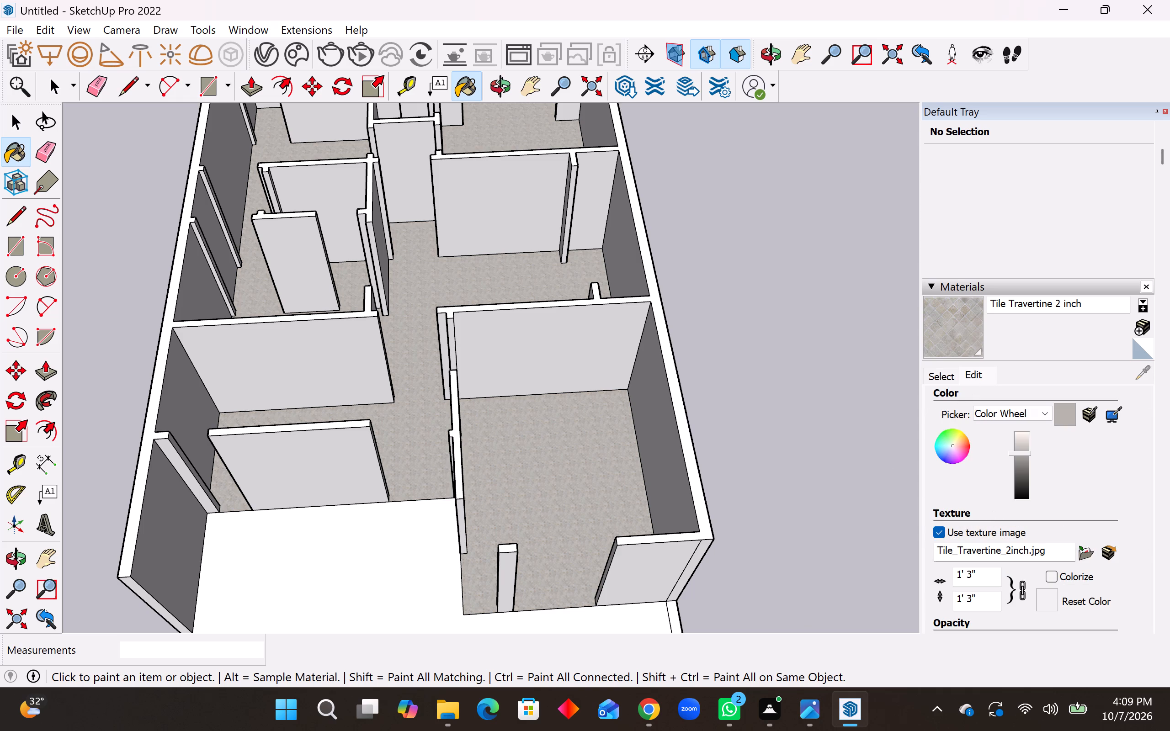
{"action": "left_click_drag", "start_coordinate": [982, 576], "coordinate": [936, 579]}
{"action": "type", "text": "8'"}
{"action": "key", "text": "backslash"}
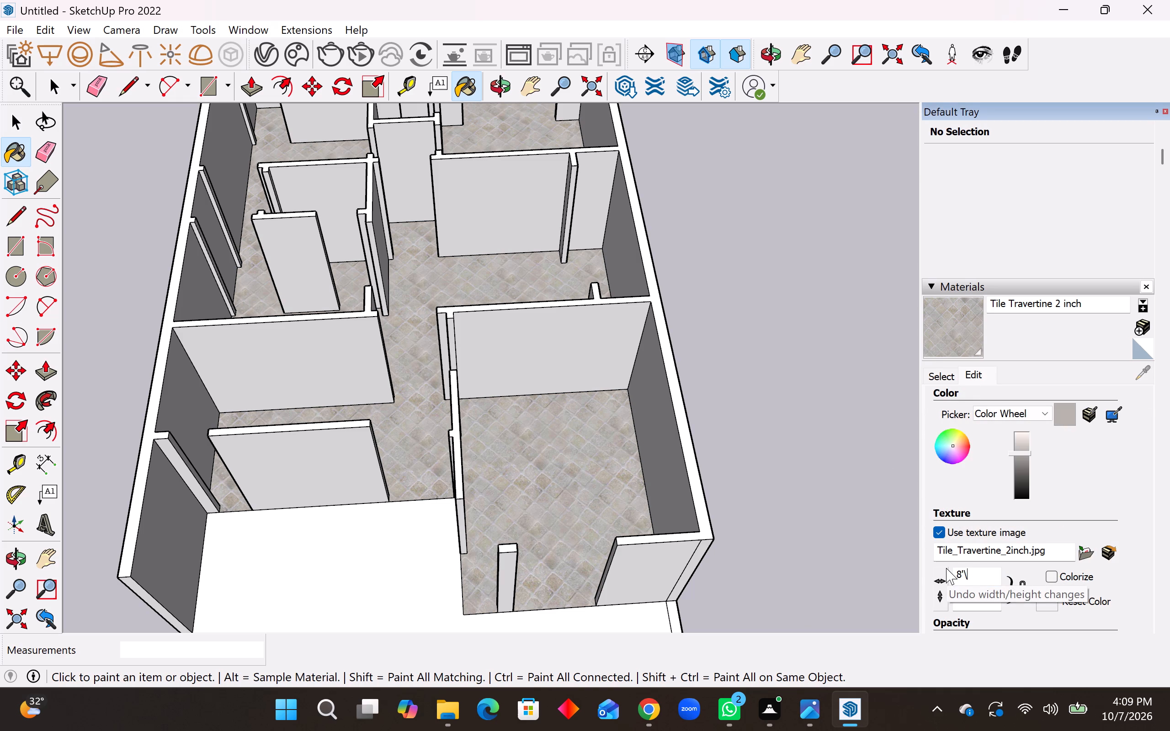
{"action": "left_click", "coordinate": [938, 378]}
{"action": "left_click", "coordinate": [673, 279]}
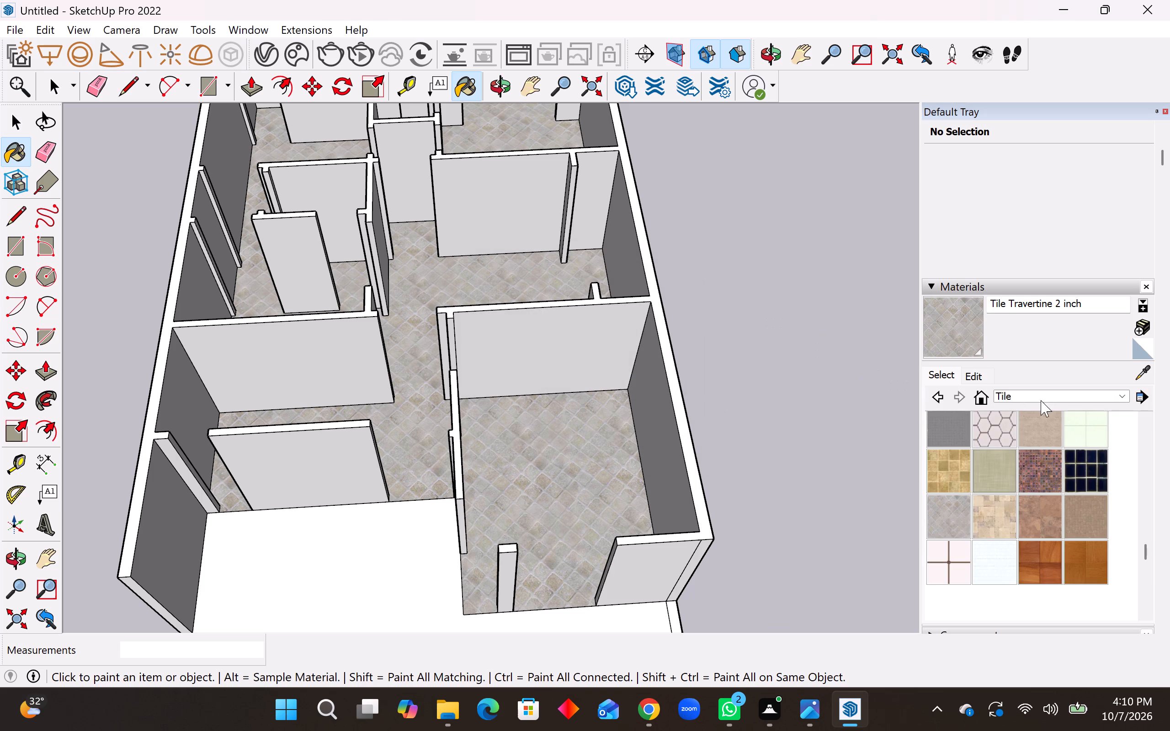
Repaint the interior floor with the White Square Tile material.
{"action": "scroll", "coordinate": [1016, 525], "scroll_direction": "up", "scroll_amount": 7}
{"action": "scroll", "coordinate": [1017, 526], "scroll_direction": "down", "scroll_amount": 2}
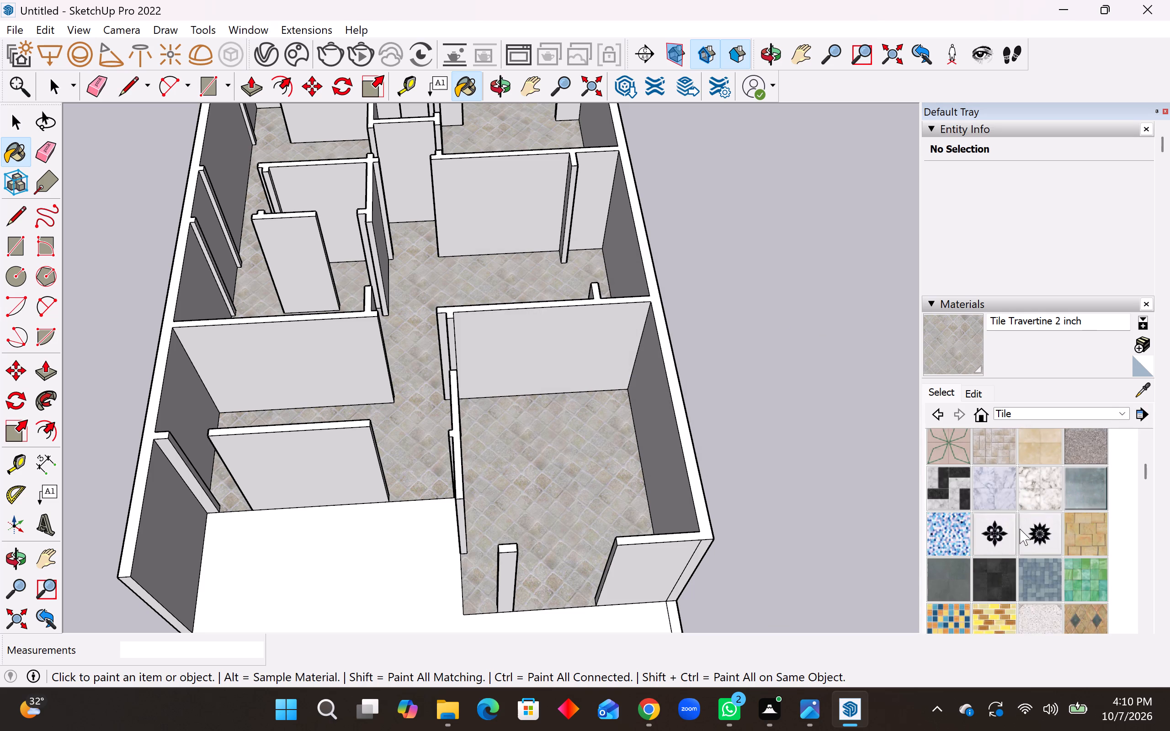
{"action": "scroll", "coordinate": [1020, 529], "scroll_direction": "down", "scroll_amount": 4}
{"action": "left_click", "coordinate": [954, 571]}
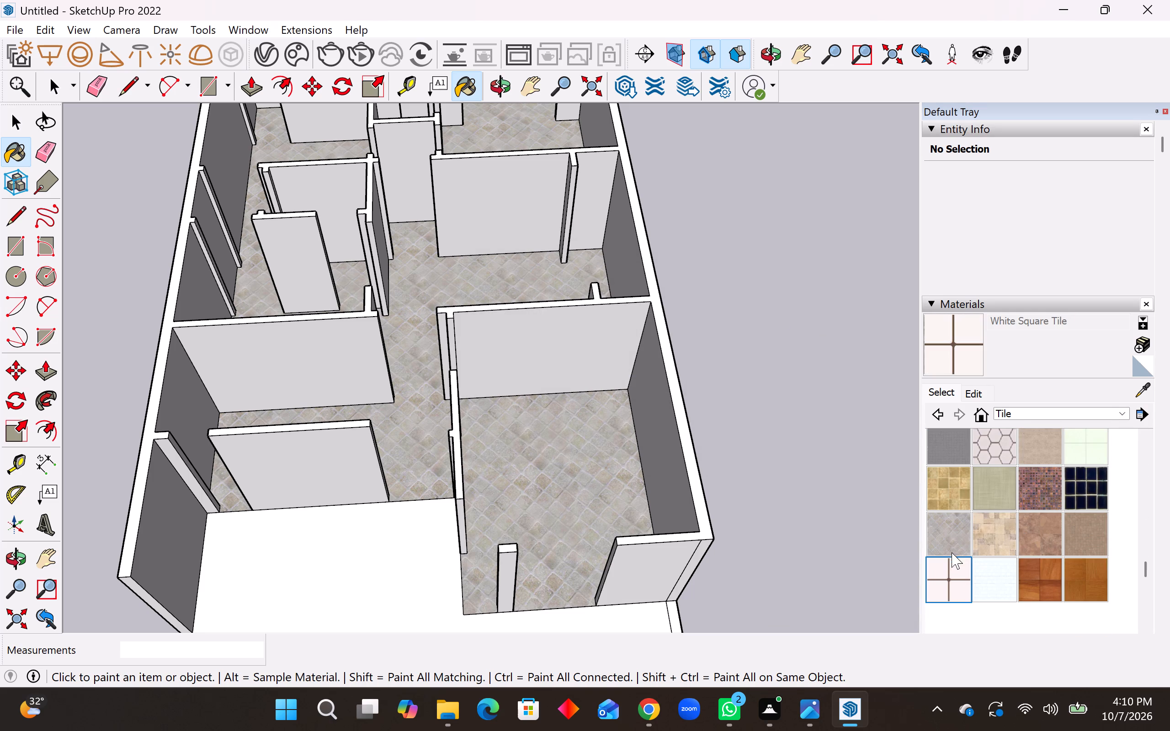
{"action": "left_click", "coordinate": [533, 429]}
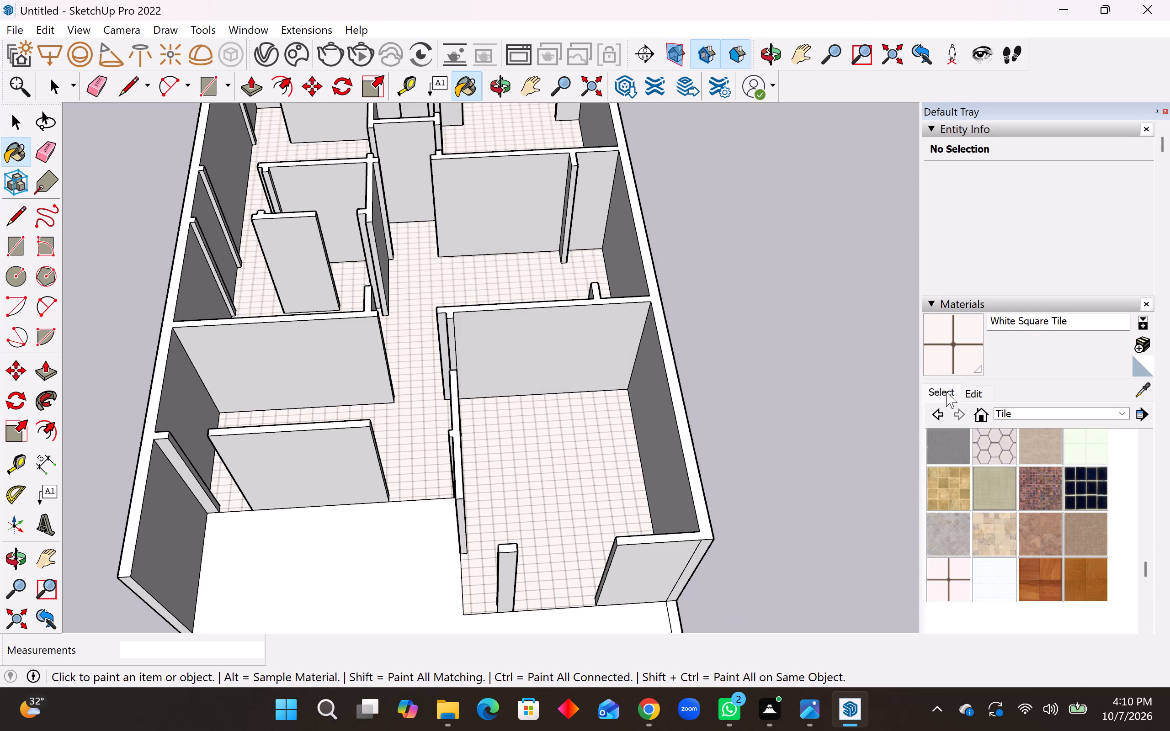
Enlarge the White Square Tile texture, trying a width of 6' and settling on 4'.
{"action": "left_click", "coordinate": [972, 388]}
{"action": "left_click_drag", "start_coordinate": [978, 593], "coordinate": [928, 600]}
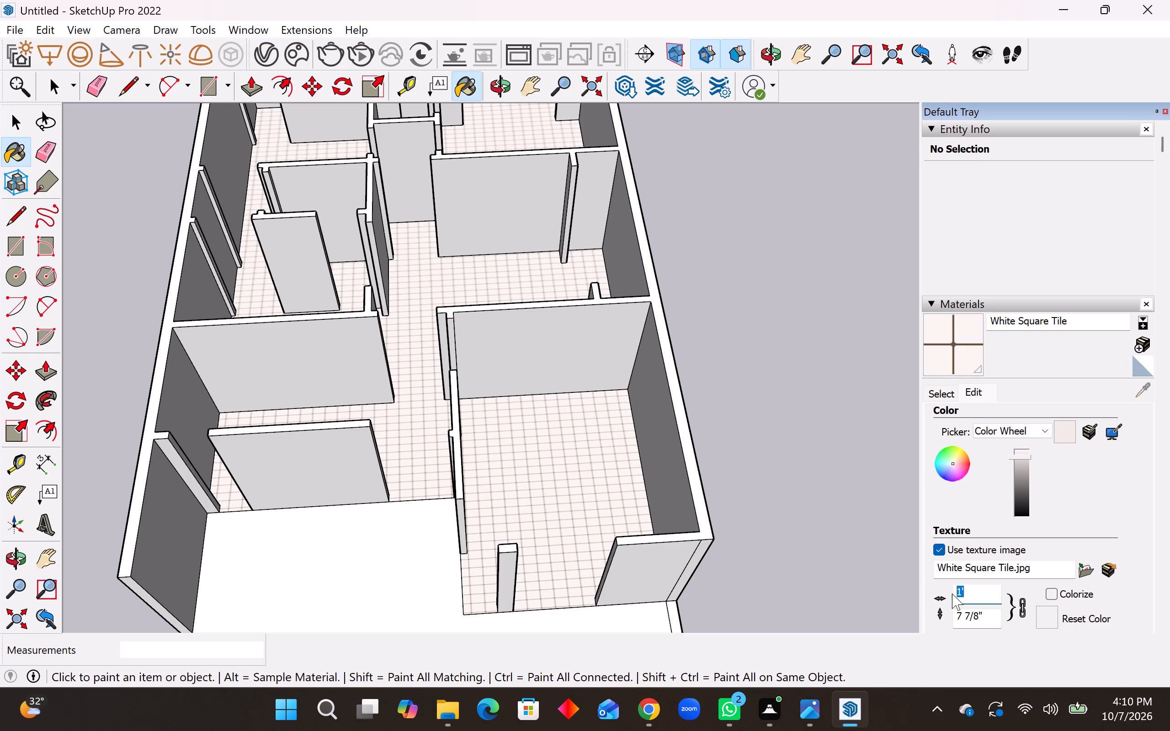
{"action": "type", "text": "6'"}
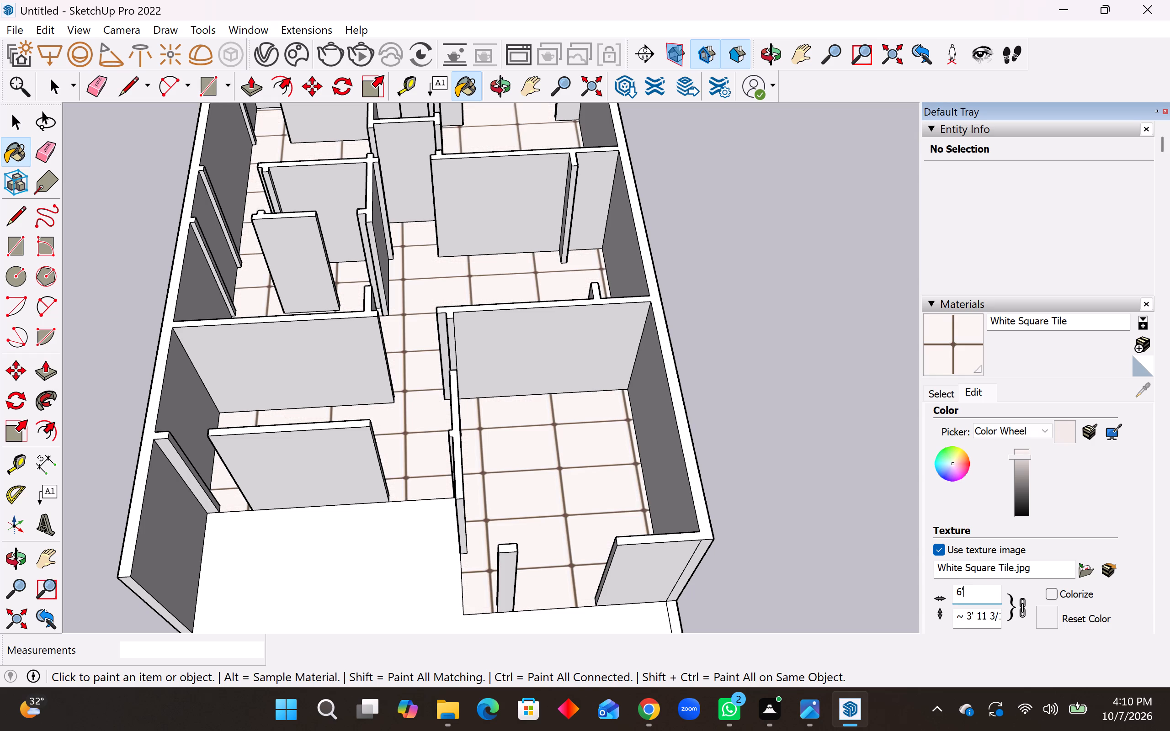
{"action": "key", "text": "BackSpace"}
{"action": "key", "text": "BackSpace"}
{"action": "type", "text": "4'"}
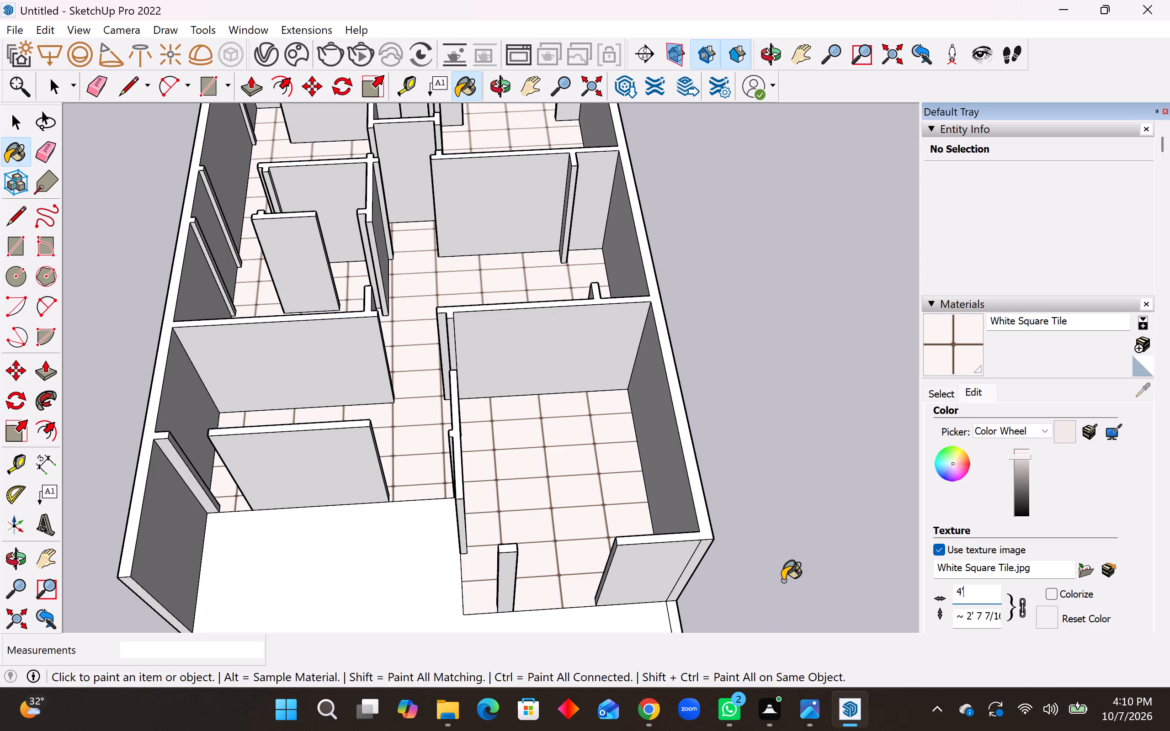
{"action": "key", "text": "space"}
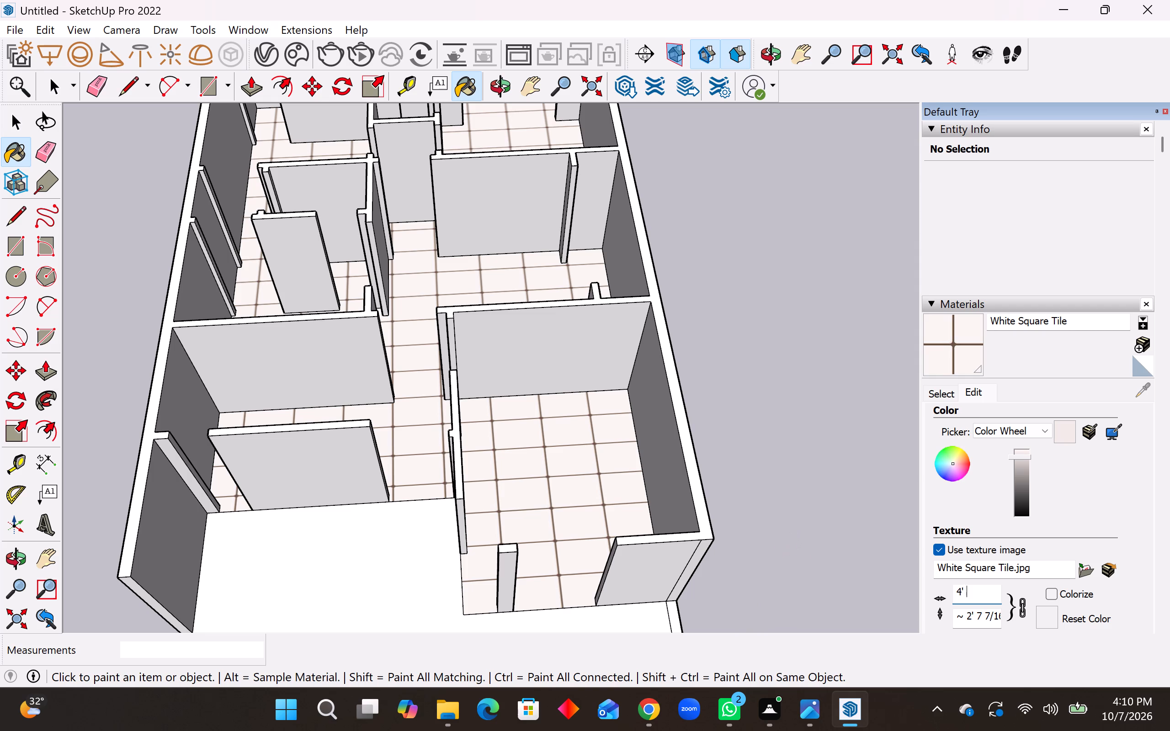
{"action": "left_click", "coordinate": [776, 557]}
{"action": "key", "text": "space"}
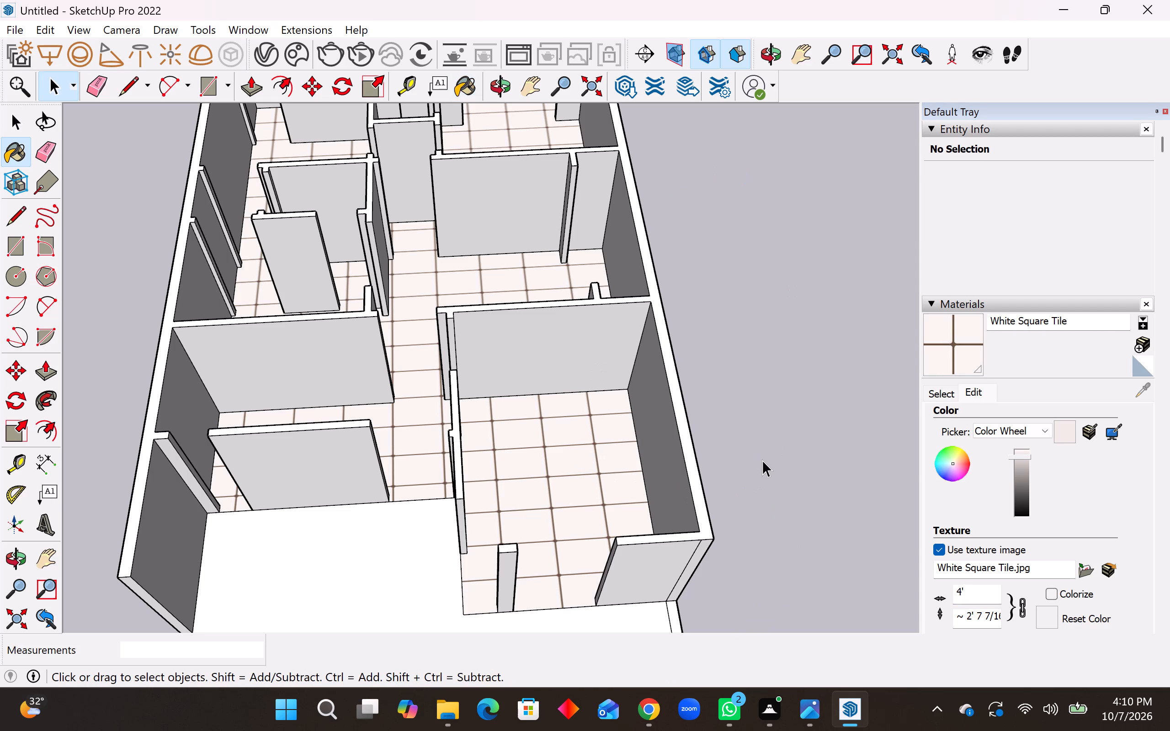
Examine the tiled interior and the partition heights around the corridor and front rooms.
{"action": "middle_click", "coordinate": [568, 499]}
{"action": "middle_click_drag", "start_coordinate": [568, 499], "coordinate": [589, 427]}
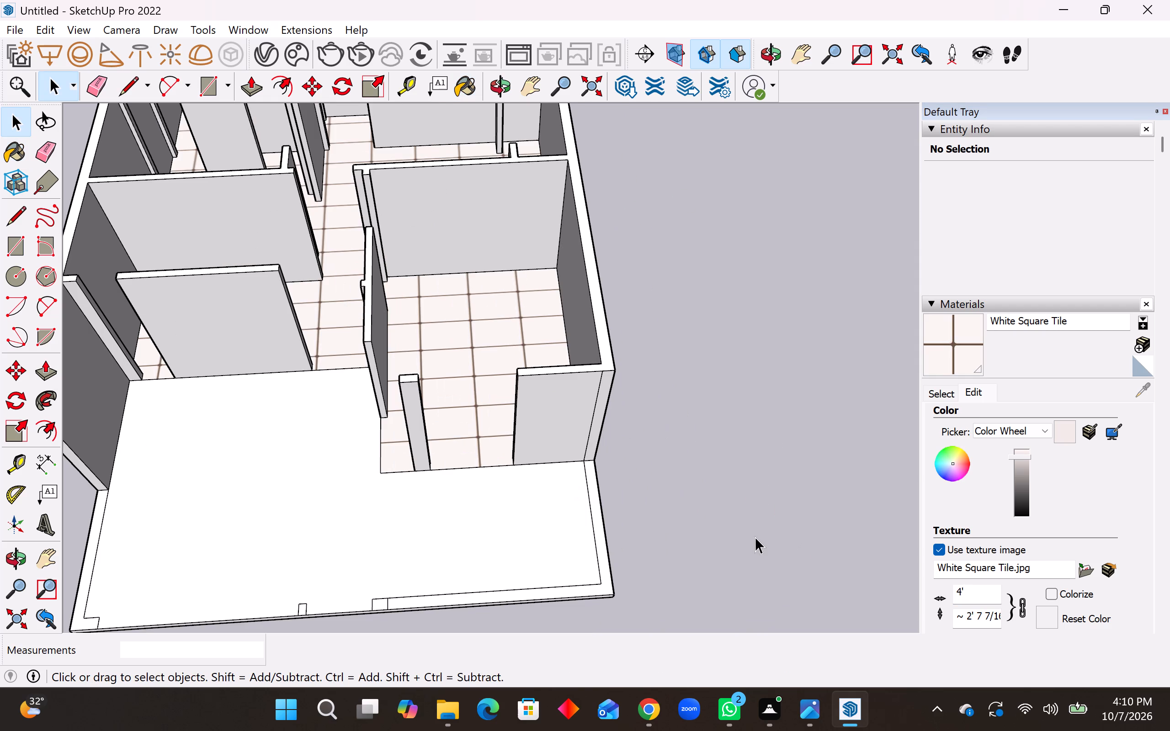
{"action": "scroll", "coordinate": [755, 536], "scroll_direction": "down", "scroll_amount": 9}
{"action": "scroll", "coordinate": [465, 369], "scroll_direction": "up", "scroll_amount": 12}
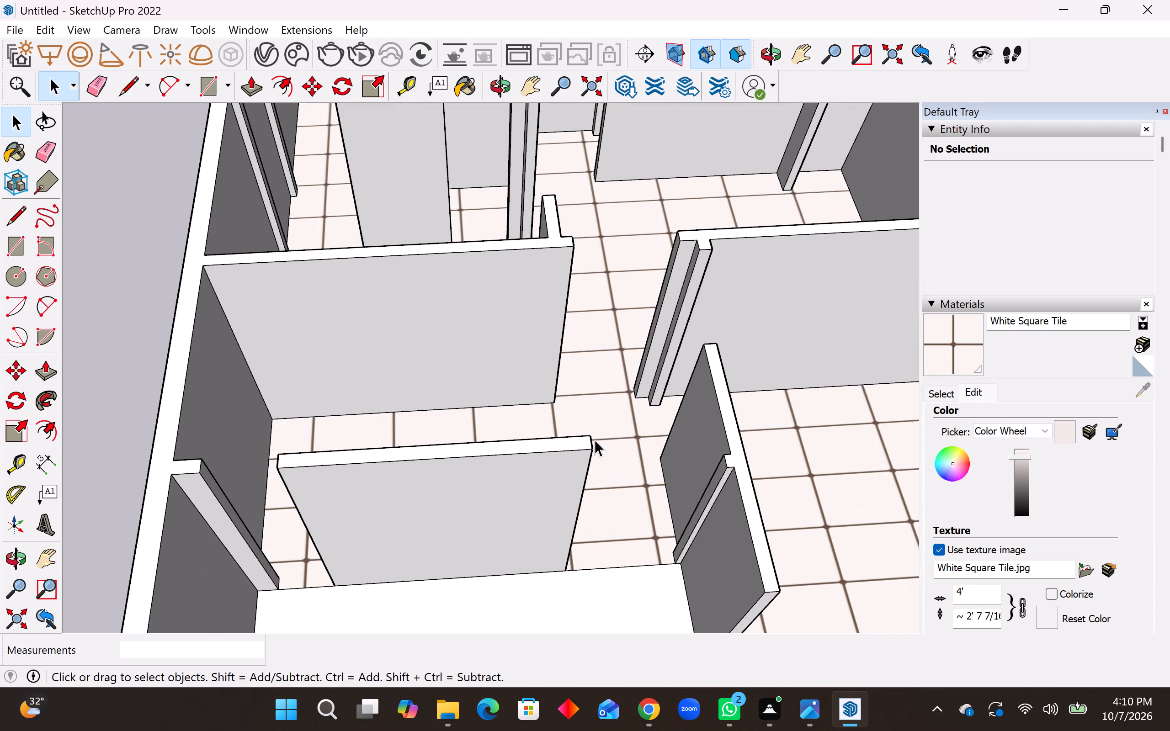
{"action": "middle_click_drag", "start_coordinate": [477, 458], "coordinate": [420, 328]}
{"action": "scroll", "coordinate": [504, 484], "scroll_direction": "down", "scroll_amount": 4}
{"action": "middle_click_drag", "start_coordinate": [558, 392], "coordinate": [622, 467]}
{"action": "middle_click_drag", "start_coordinate": [622, 467], "coordinate": [622, 471]}
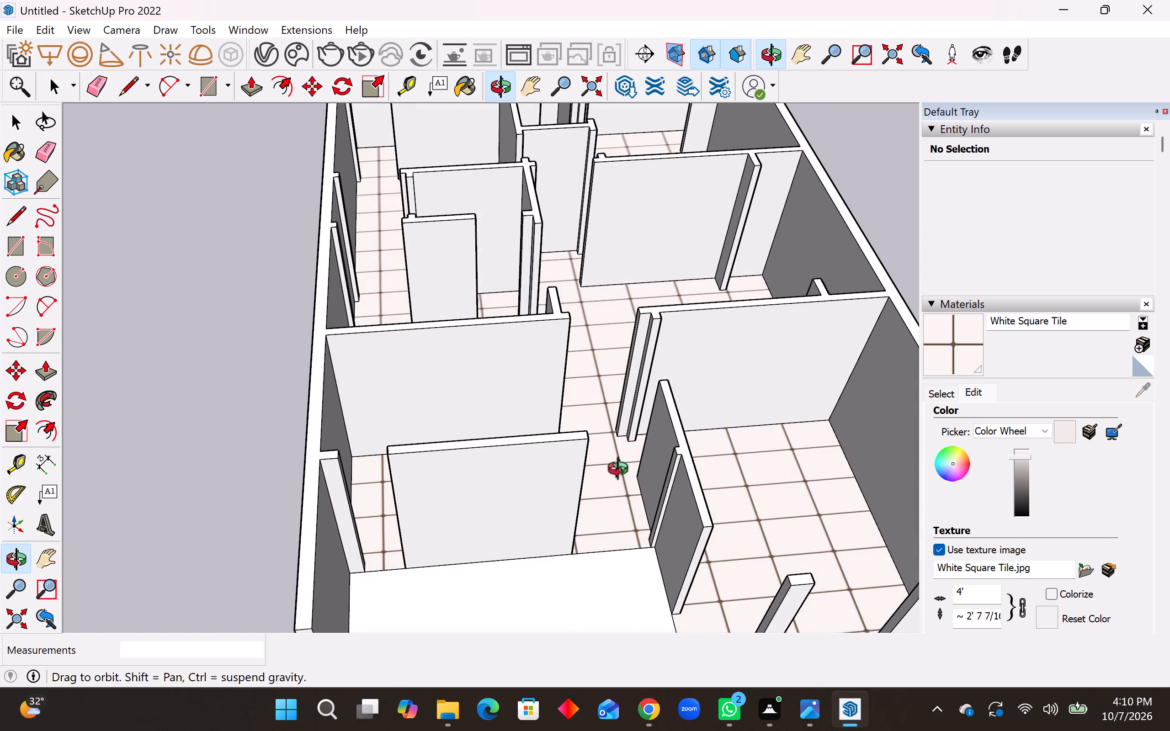
{"action": "middle_click_drag", "start_coordinate": [622, 471], "coordinate": [622, 471]}
{"action": "scroll", "coordinate": [669, 424], "scroll_direction": "up", "scroll_amount": 7}
{"action": "scroll", "coordinate": [675, 464], "scroll_direction": "down", "scroll_amount": 4}
{"action": "middle_click_drag", "start_coordinate": [668, 493], "coordinate": [641, 484]}
Push/Pull the top of the low lengthwise partition up 2' 13/16", level with the top of the freestanding crosswise partition.
{"action": "scroll", "coordinate": [679, 492], "scroll_direction": "up", "scroll_amount": 3}
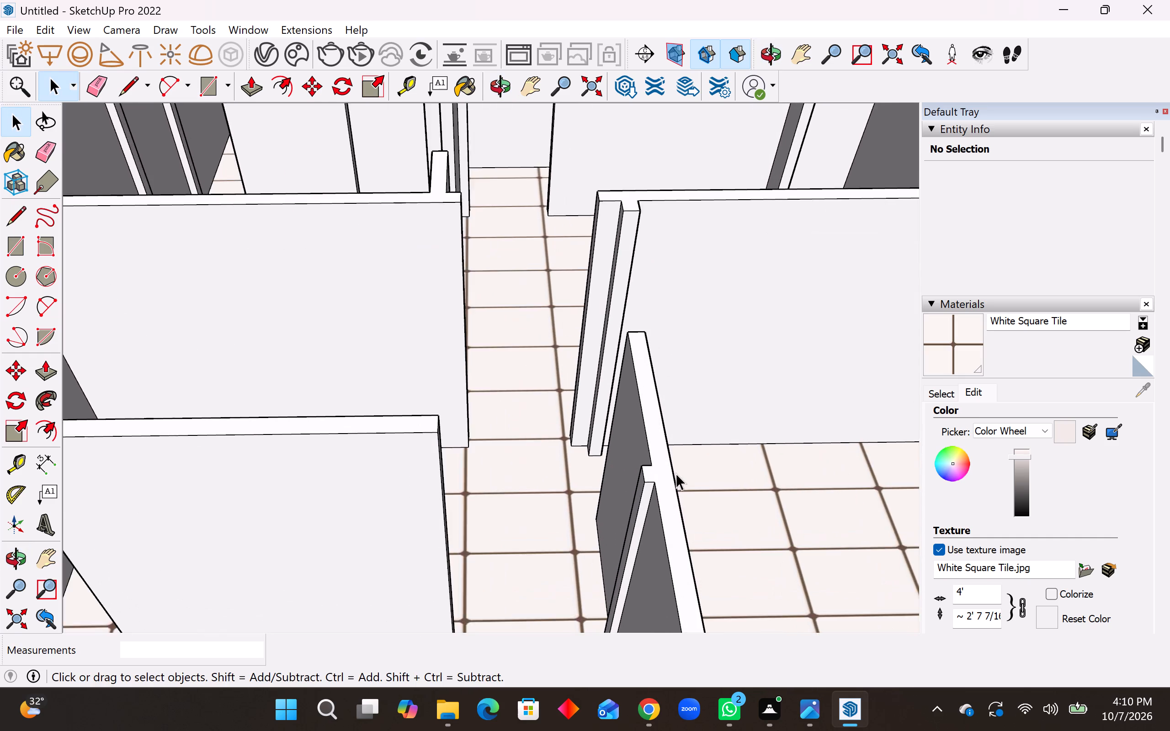
{"action": "scroll", "coordinate": [676, 473], "scroll_direction": "up", "scroll_amount": 3}
{"action": "middle_click_drag", "start_coordinate": [678, 489], "coordinate": [682, 196]}
{"action": "middle_click_drag", "start_coordinate": [682, 196], "coordinate": [663, 397]}
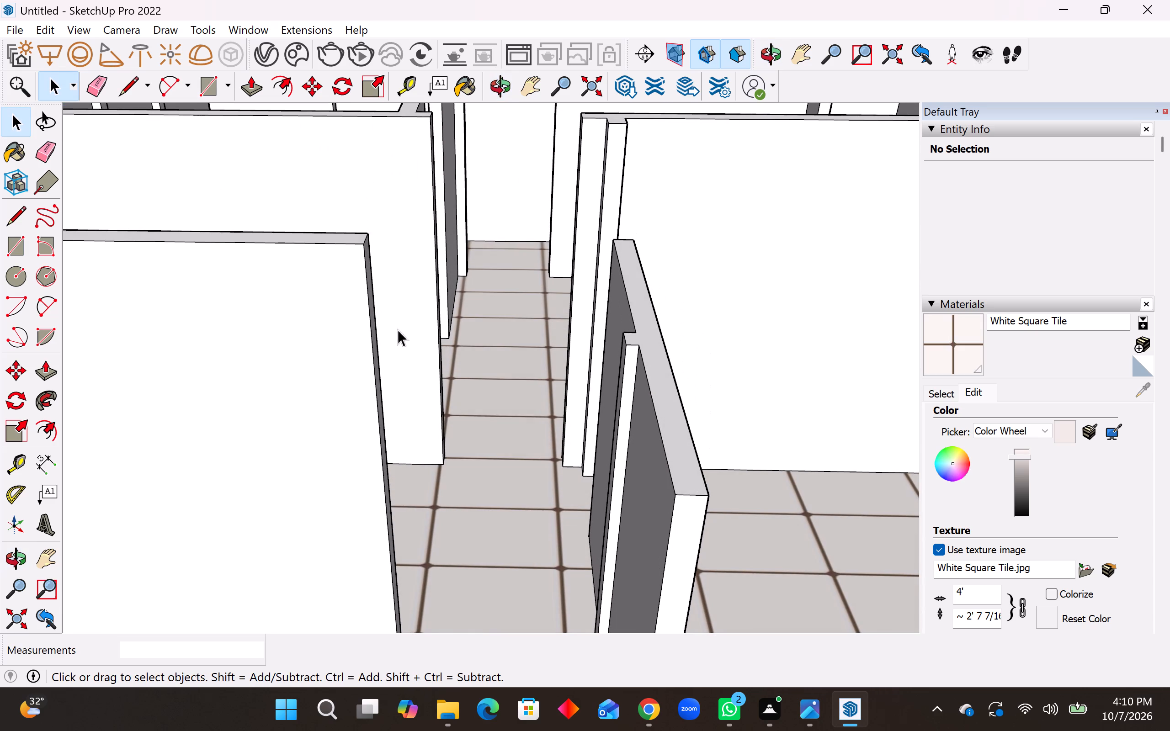
{"action": "left_click", "coordinate": [44, 379]}
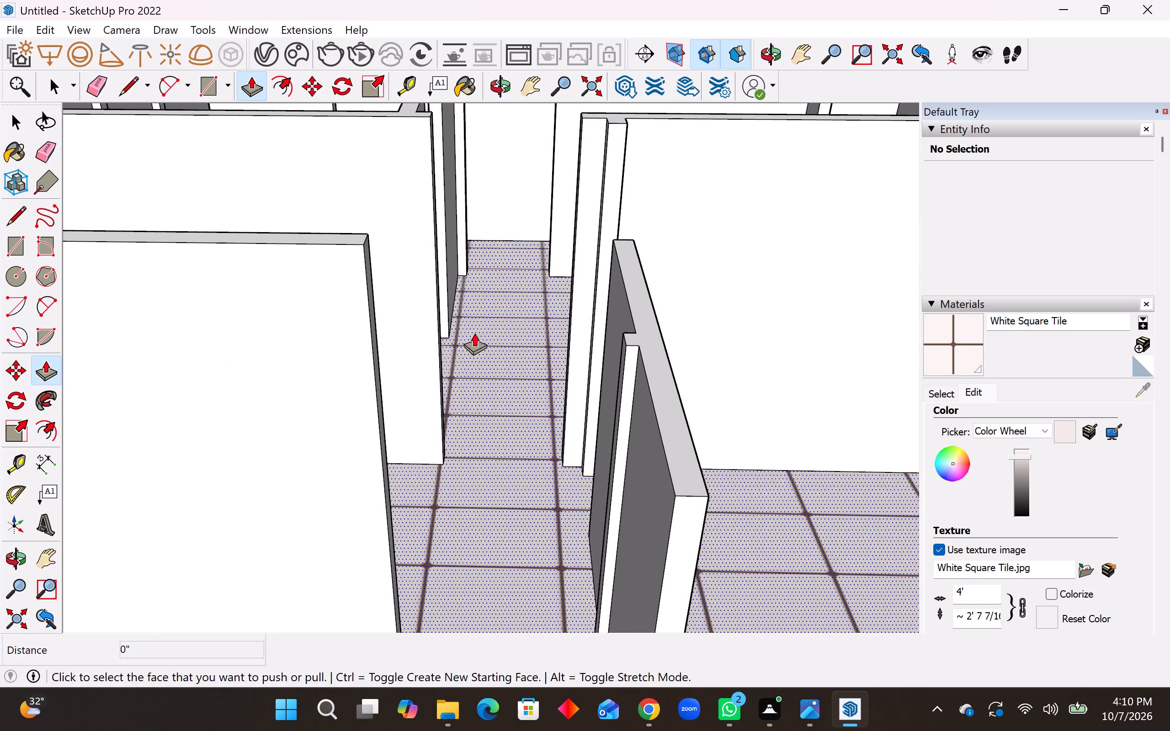
{"action": "left_click", "coordinate": [643, 307]}
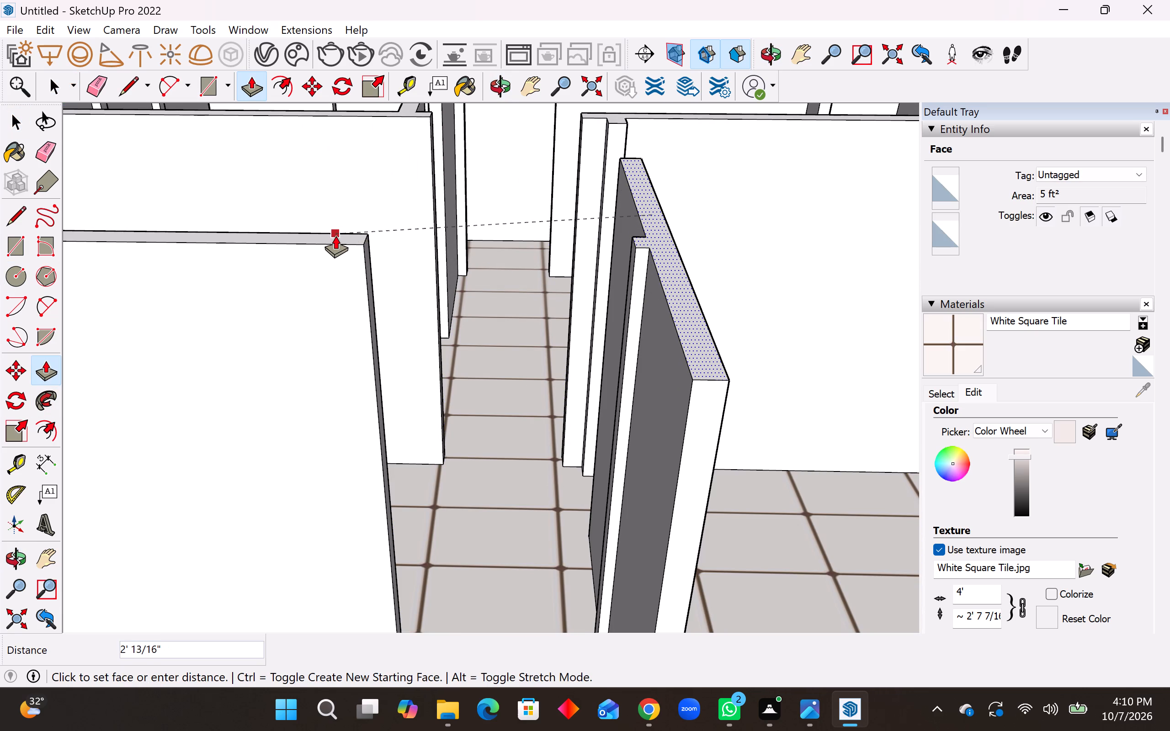
{"action": "left_click", "coordinate": [335, 235]}
{"action": "middle_click_drag", "start_coordinate": [554, 185], "coordinate": [576, 296]}
{"action": "scroll", "coordinate": [494, 228], "scroll_direction": "down", "scroll_amount": 9}
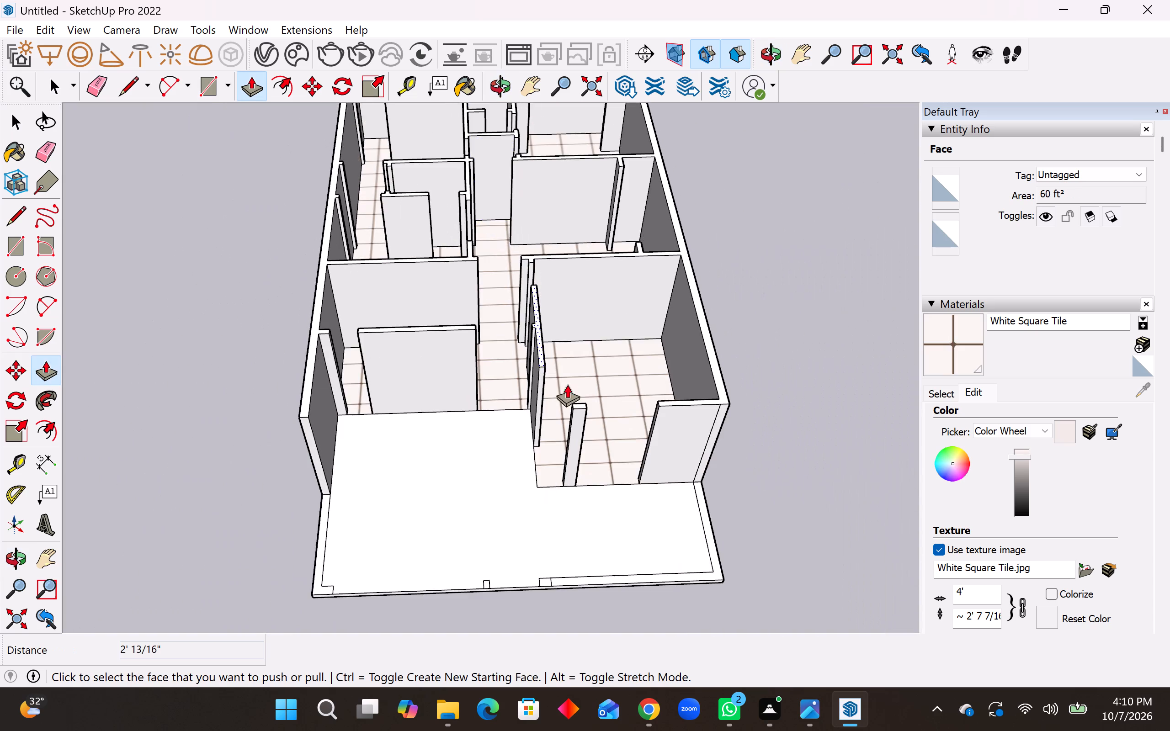
Draw 6" wide rectangles bridging the wall-top gaps at both ends of the front crosswise partition, 5' and 2' 6" long.
{"action": "scroll", "coordinate": [581, 402], "scroll_direction": "up", "scroll_amount": 7}
{"action": "middle_click_drag", "start_coordinate": [545, 414], "coordinate": [876, 293]}
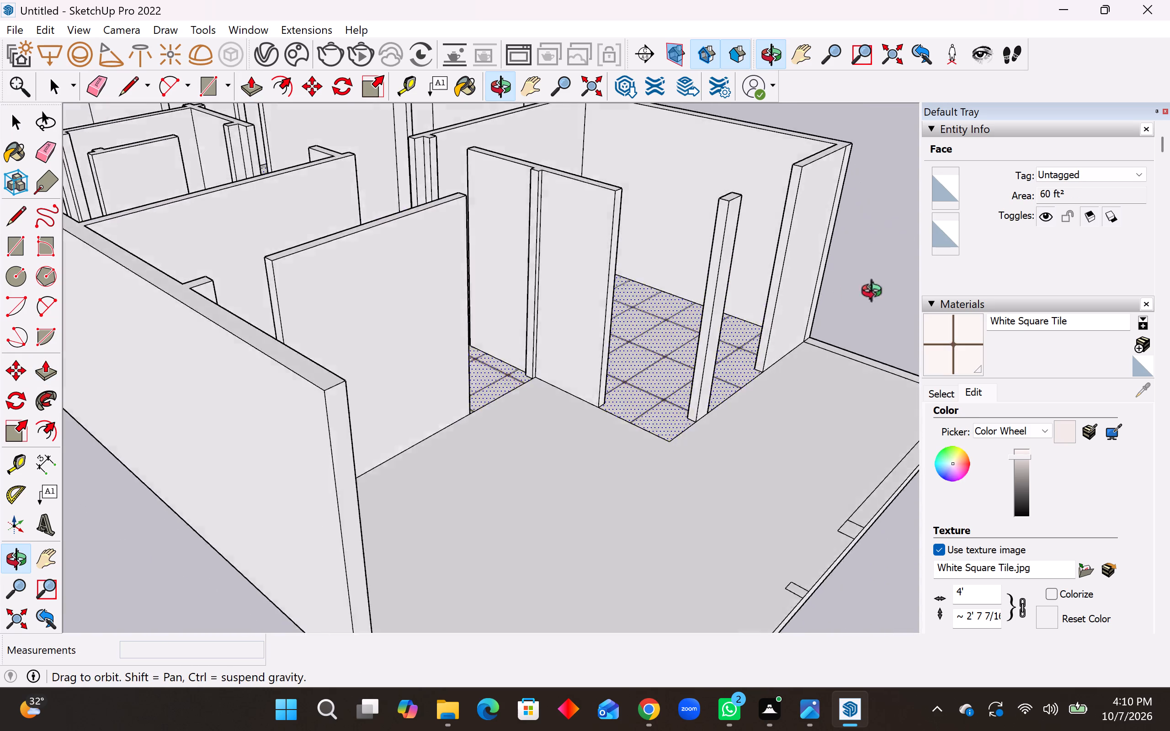
{"action": "middle_click_drag", "start_coordinate": [876, 293], "coordinate": [550, 483]}
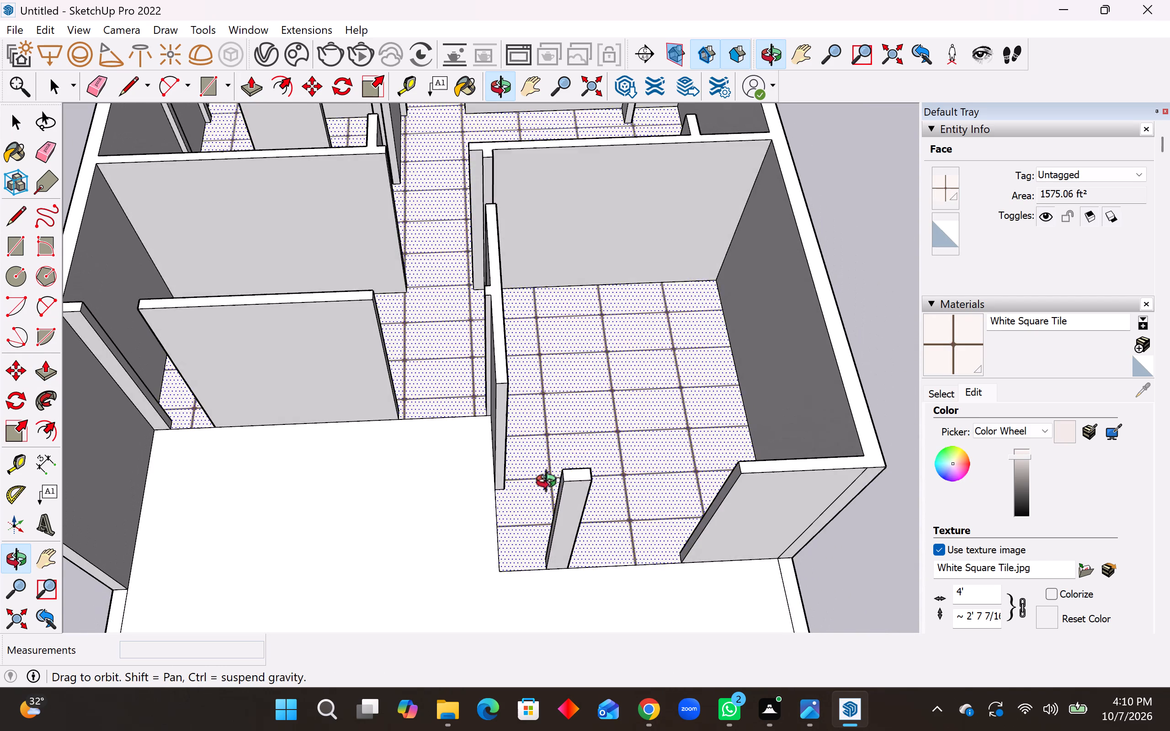
{"action": "middle_click_drag", "start_coordinate": [550, 483], "coordinate": [550, 485]}
{"action": "left_click", "coordinate": [24, 235]}
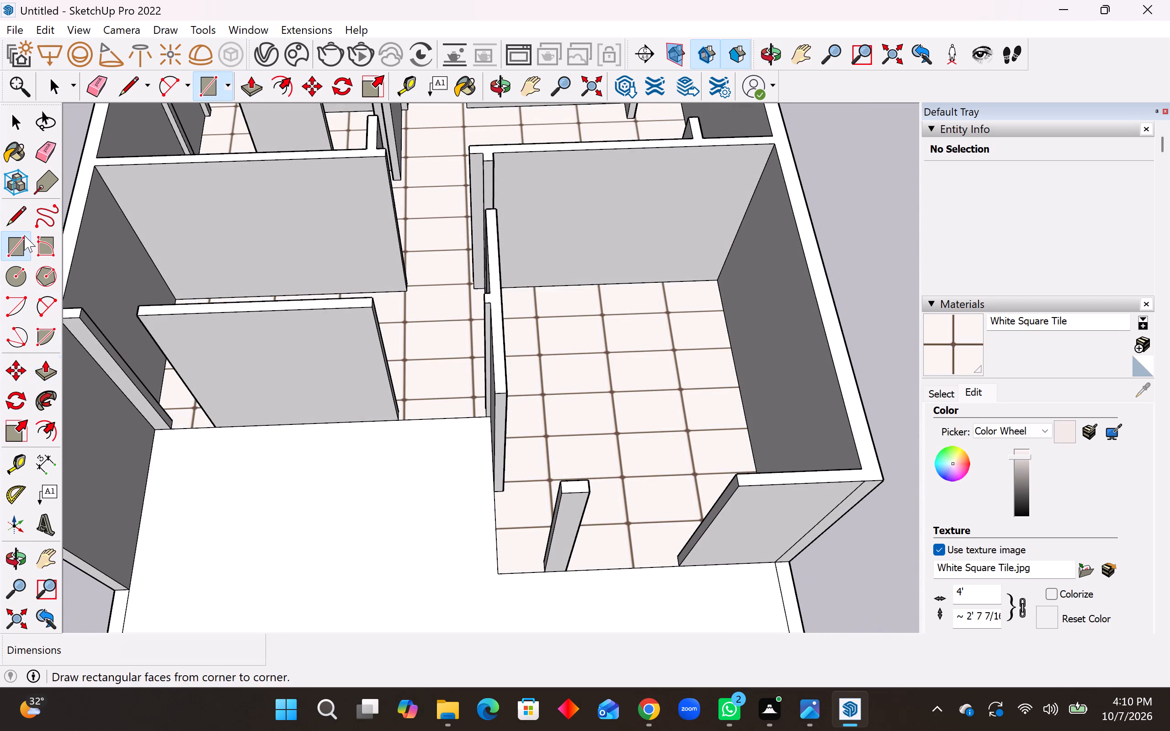
{"action": "scroll", "coordinate": [332, 293], "scroll_direction": "up", "scroll_amount": 6}
{"action": "left_click", "coordinate": [398, 302]}
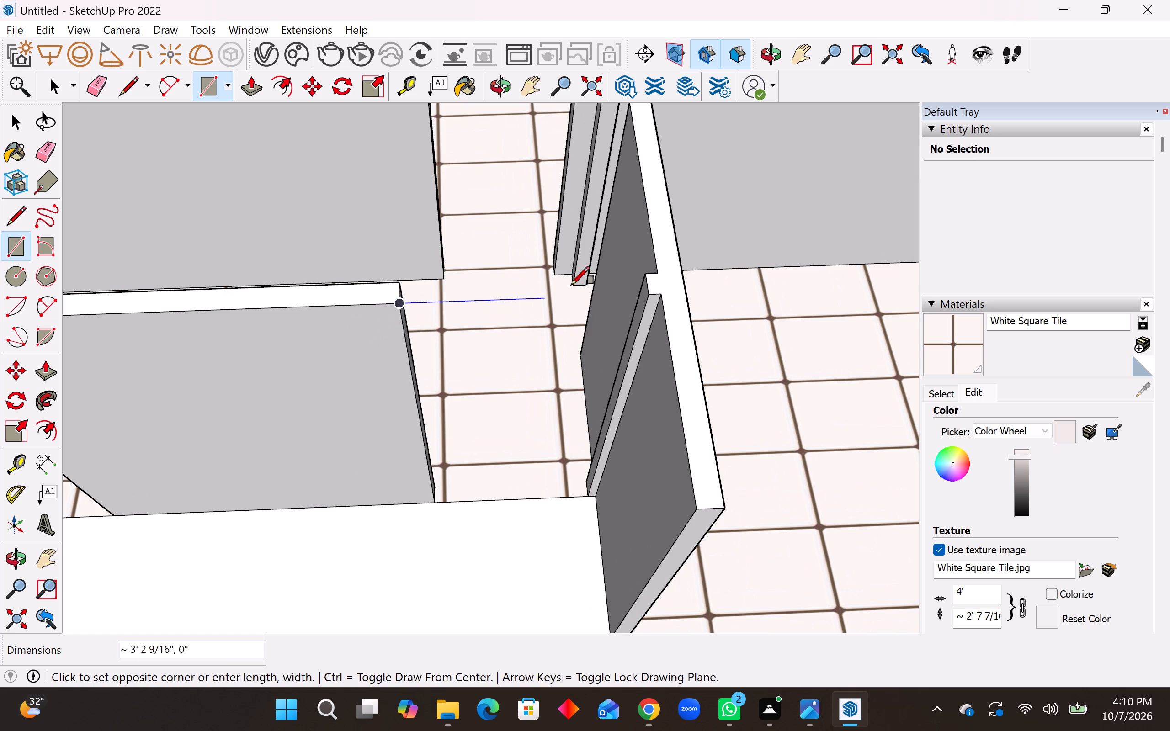
{"action": "left_click", "coordinate": [643, 280]}
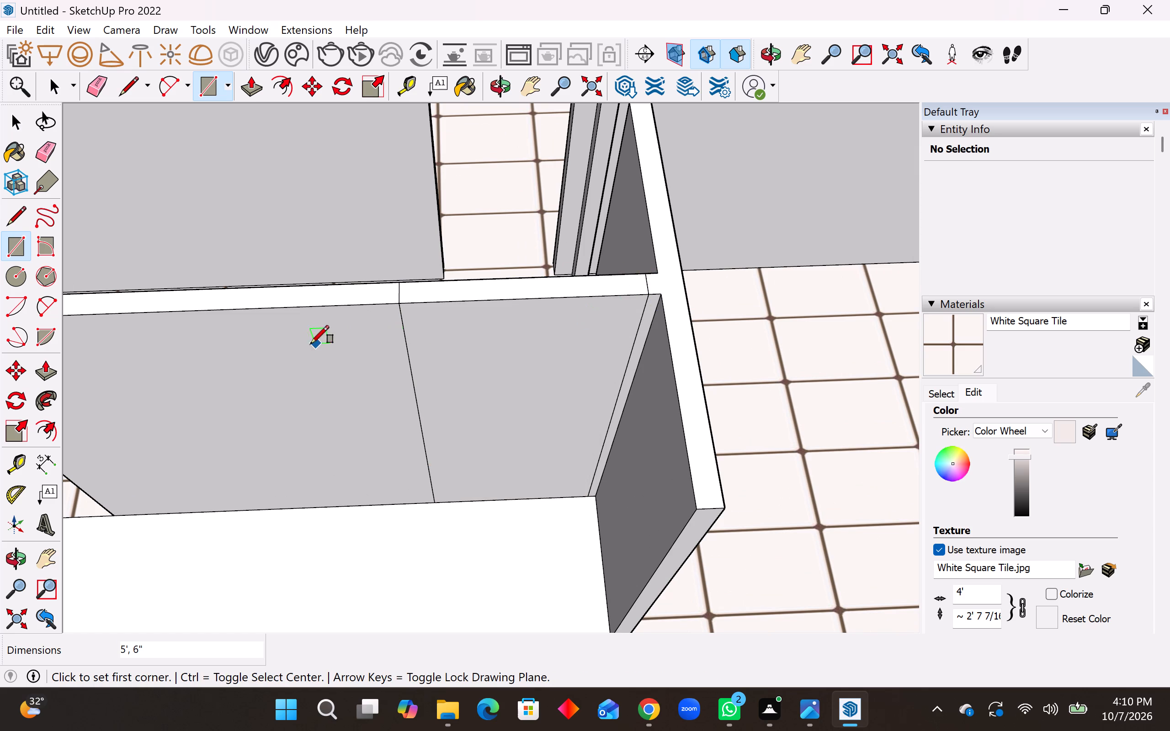
{"action": "scroll", "coordinate": [492, 343], "scroll_direction": "down", "scroll_amount": 7}
{"action": "scroll", "coordinate": [173, 322], "scroll_direction": "up", "scroll_amount": 7}
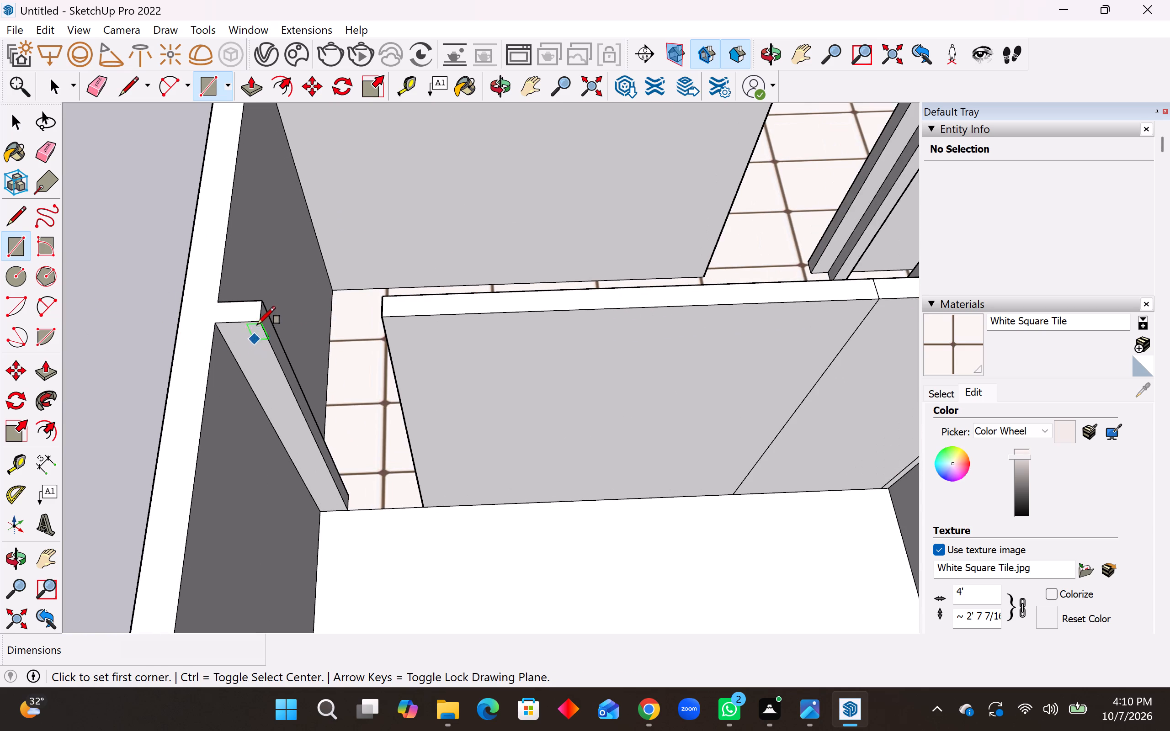
{"action": "left_click", "coordinate": [256, 323]}
{"action": "left_click", "coordinate": [382, 301]}
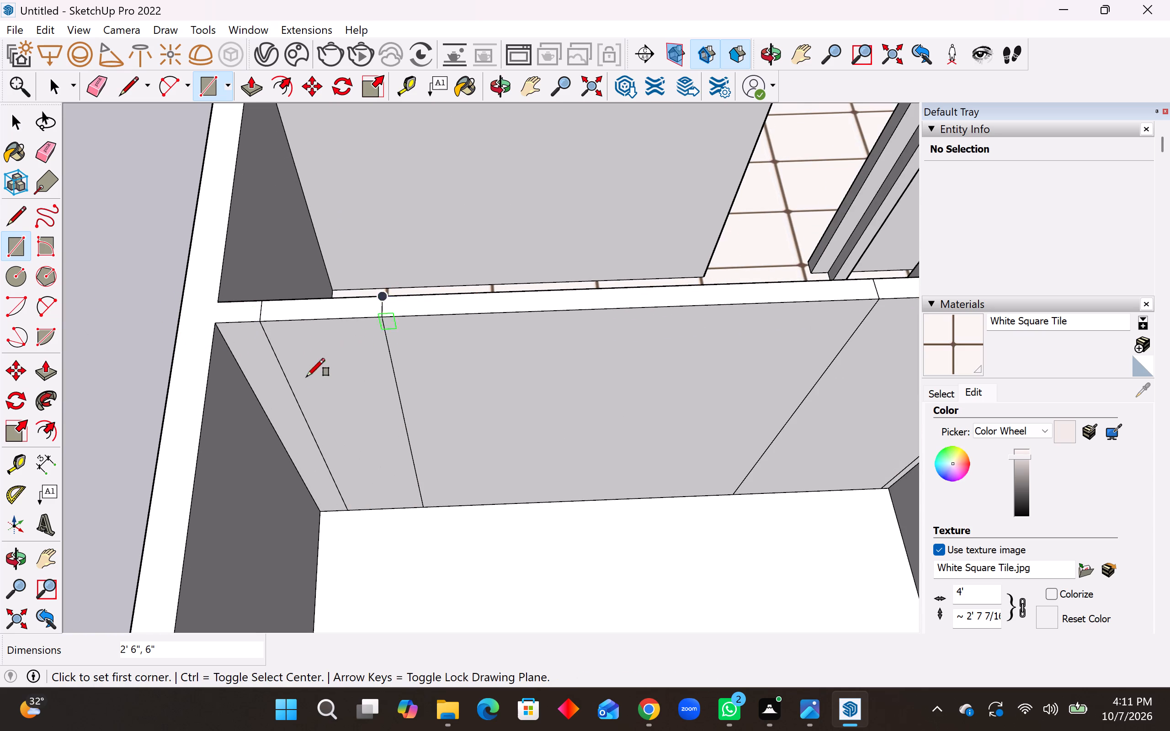
Draw a 6" wide rectangle bridging the wall-top gap in the lengthwise partition beside the tiled front room.
{"action": "scroll", "coordinate": [303, 390], "scroll_direction": "down", "scroll_amount": 16}
{"action": "scroll", "coordinate": [525, 443], "scroll_direction": "up", "scroll_amount": 7}
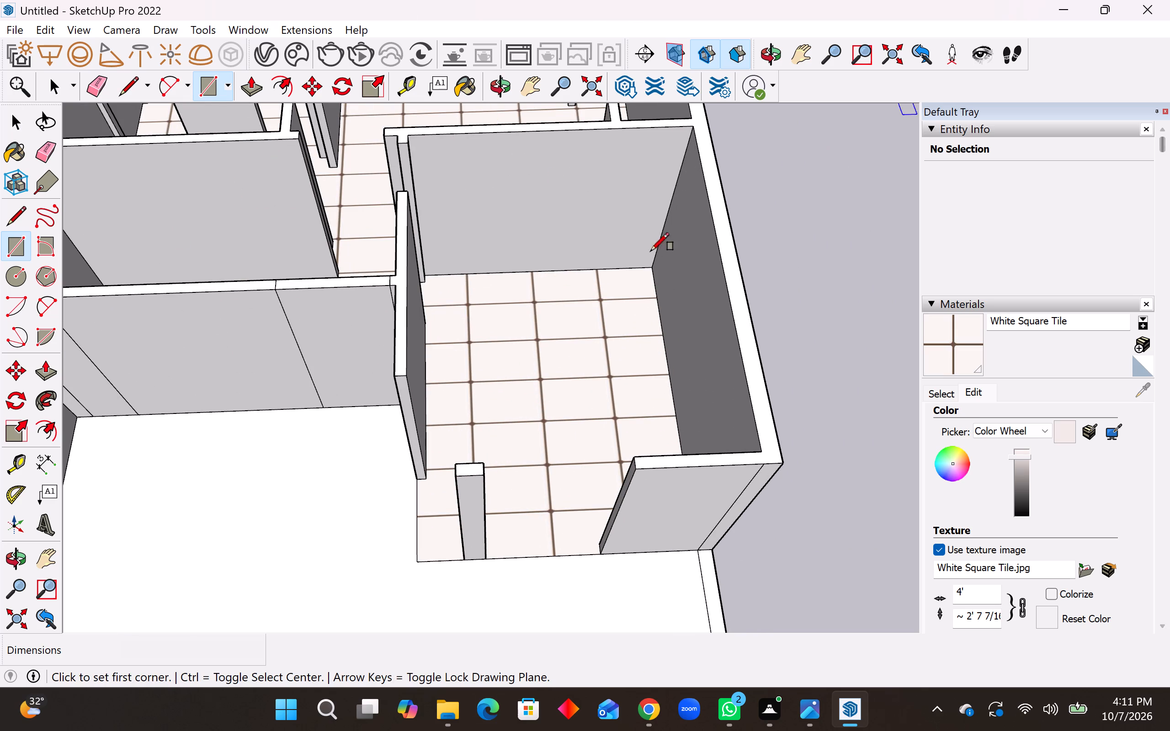
{"action": "scroll", "coordinate": [359, 442], "scroll_direction": "down", "scroll_amount": 8}
{"action": "scroll", "coordinate": [343, 344], "scroll_direction": "up", "scroll_amount": 11}
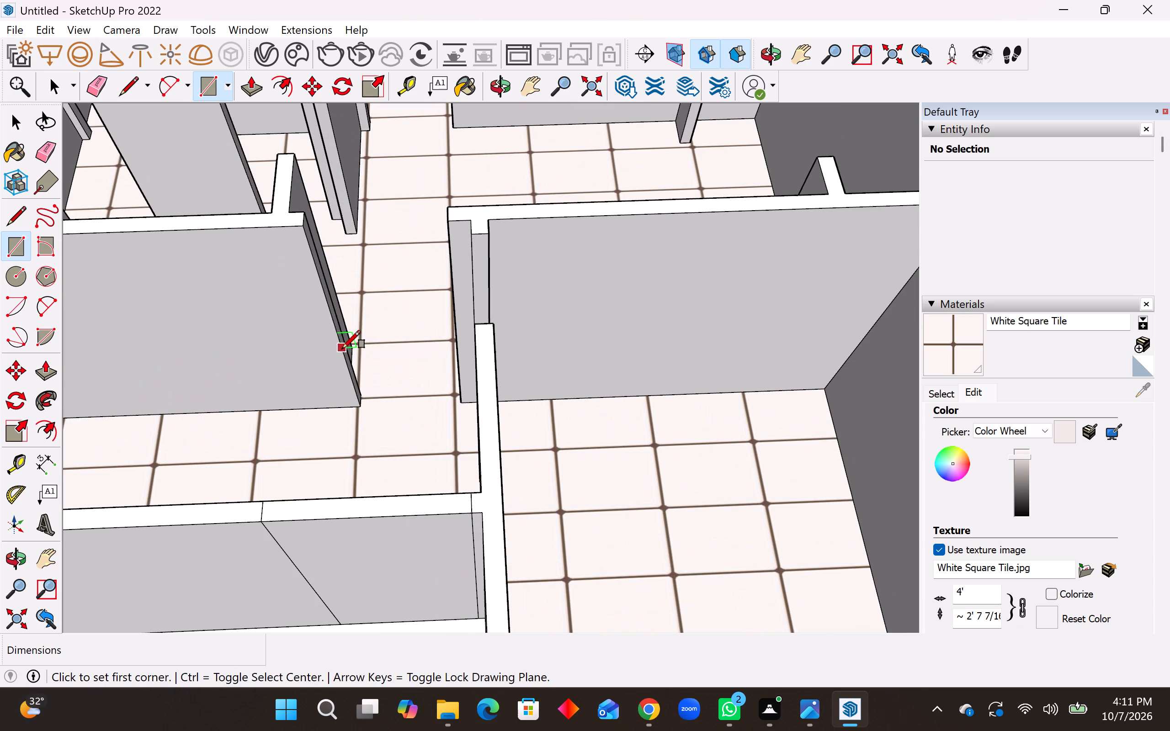
{"action": "left_click_drag", "start_coordinate": [473, 235], "coordinate": [475, 243]}
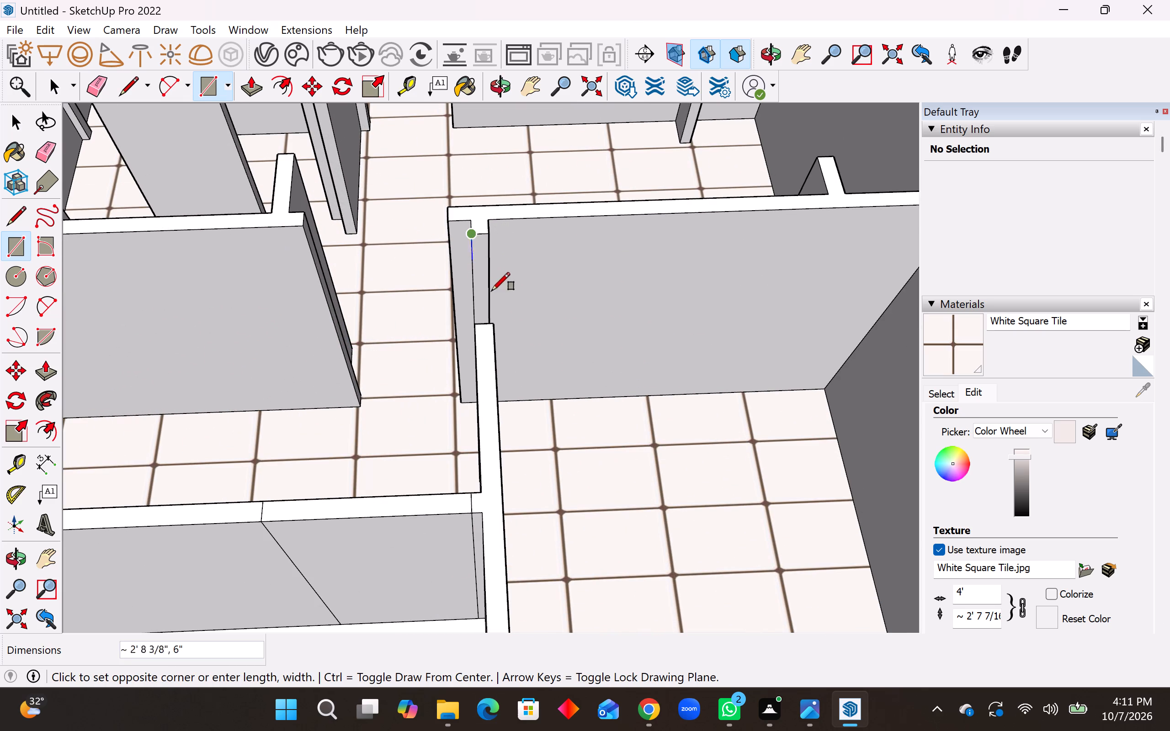
{"action": "left_click", "coordinate": [495, 328]}
Draw 6" wide rectangles across the two lengthwise wall-top gaps in the middle rooms, about 11' 10" and 6' 2" long.
{"action": "scroll", "coordinate": [464, 497], "scroll_direction": "down", "scroll_amount": 4}
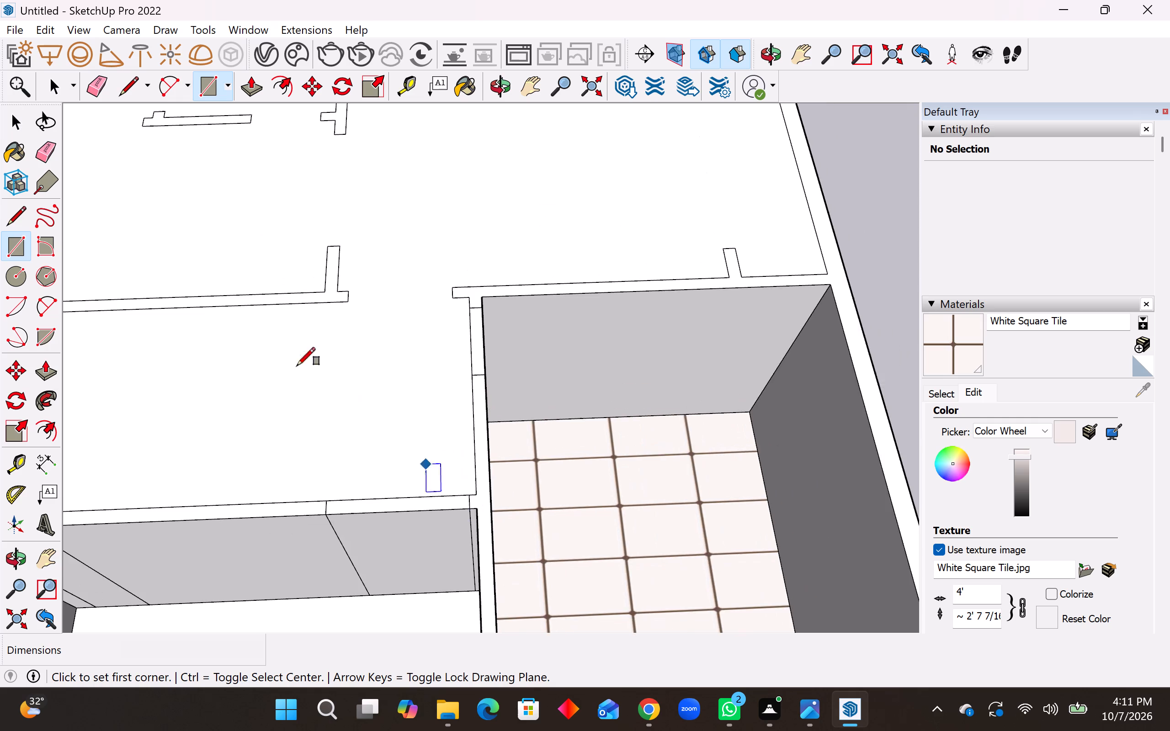
{"action": "scroll", "coordinate": [321, 269], "scroll_direction": "up", "scroll_amount": 4}
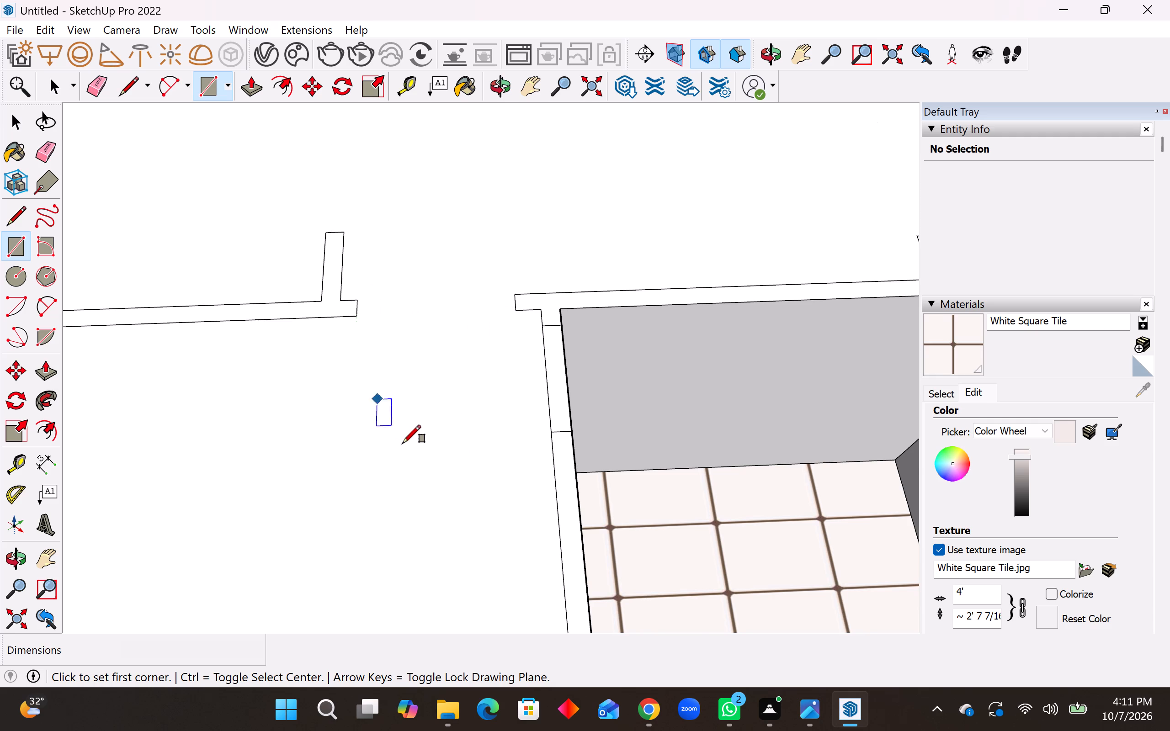
{"action": "scroll", "coordinate": [406, 450], "scroll_direction": "down", "scroll_amount": 3}
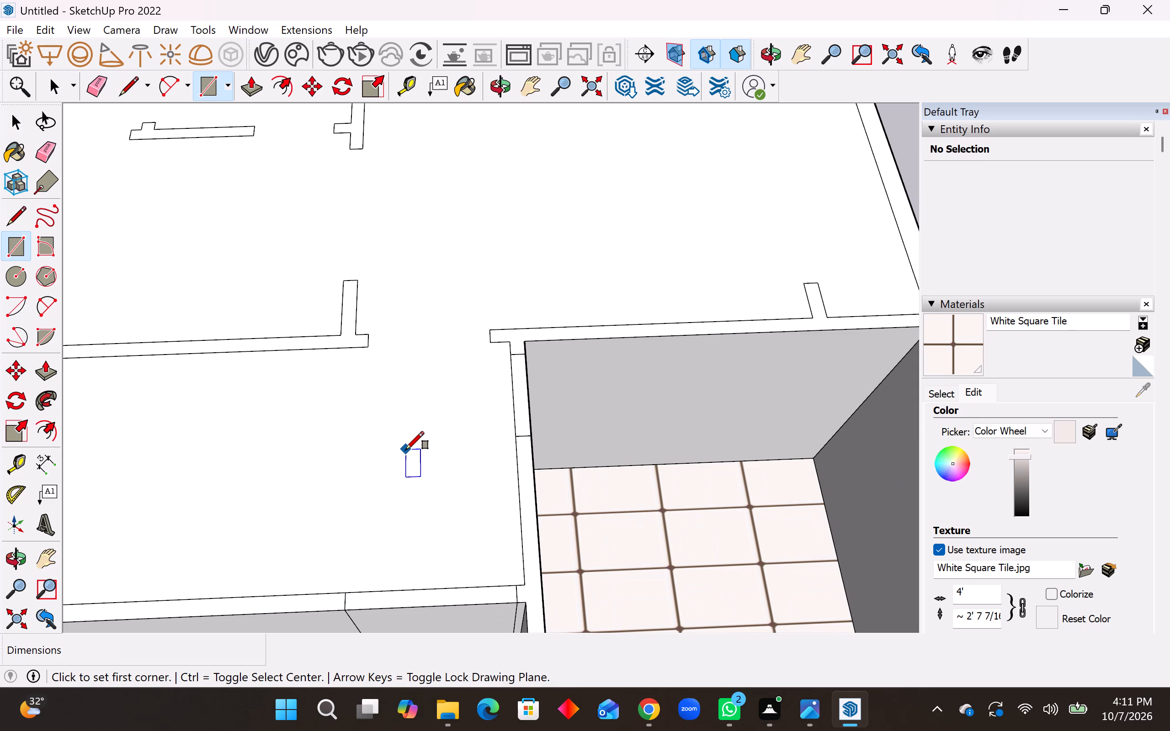
{"action": "scroll", "coordinate": [414, 479], "scroll_direction": "down", "scroll_amount": 8}
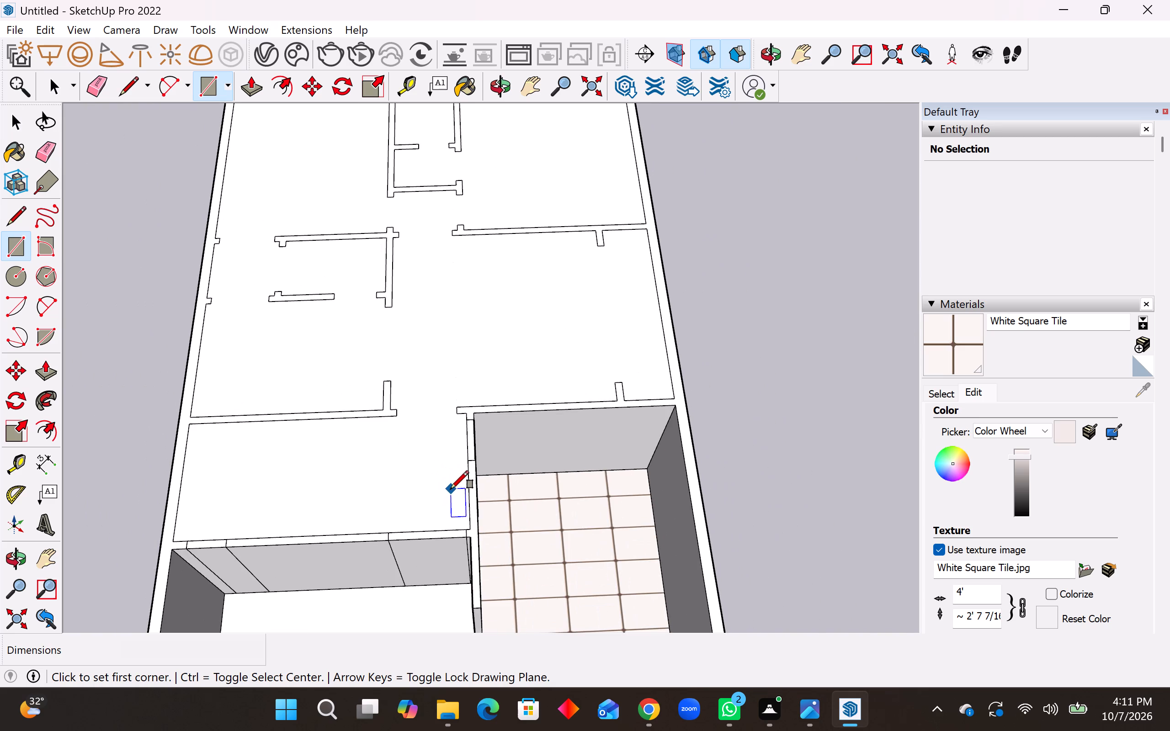
{"action": "scroll", "coordinate": [451, 488], "scroll_direction": "down", "scroll_amount": 3}
{"action": "scroll", "coordinate": [382, 322], "scroll_direction": "up", "scroll_amount": 3}
{"action": "scroll", "coordinate": [426, 335], "scroll_direction": "up", "scroll_amount": 3}
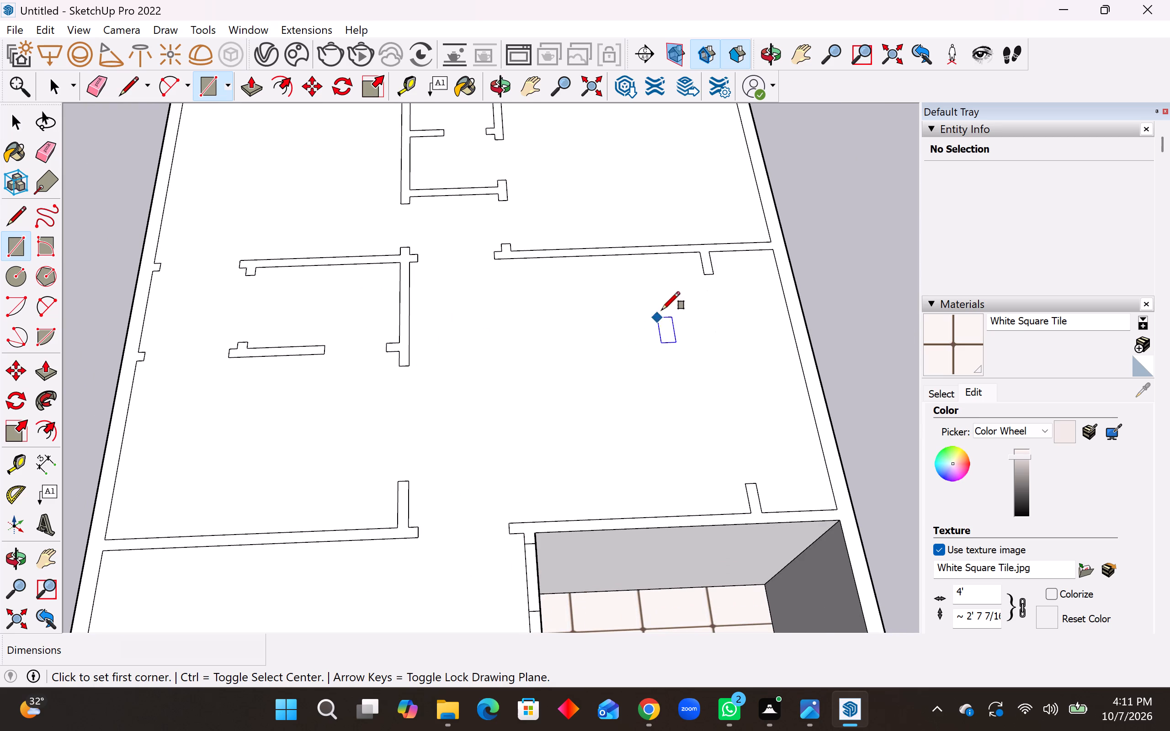
{"action": "left_click", "coordinate": [713, 276]}
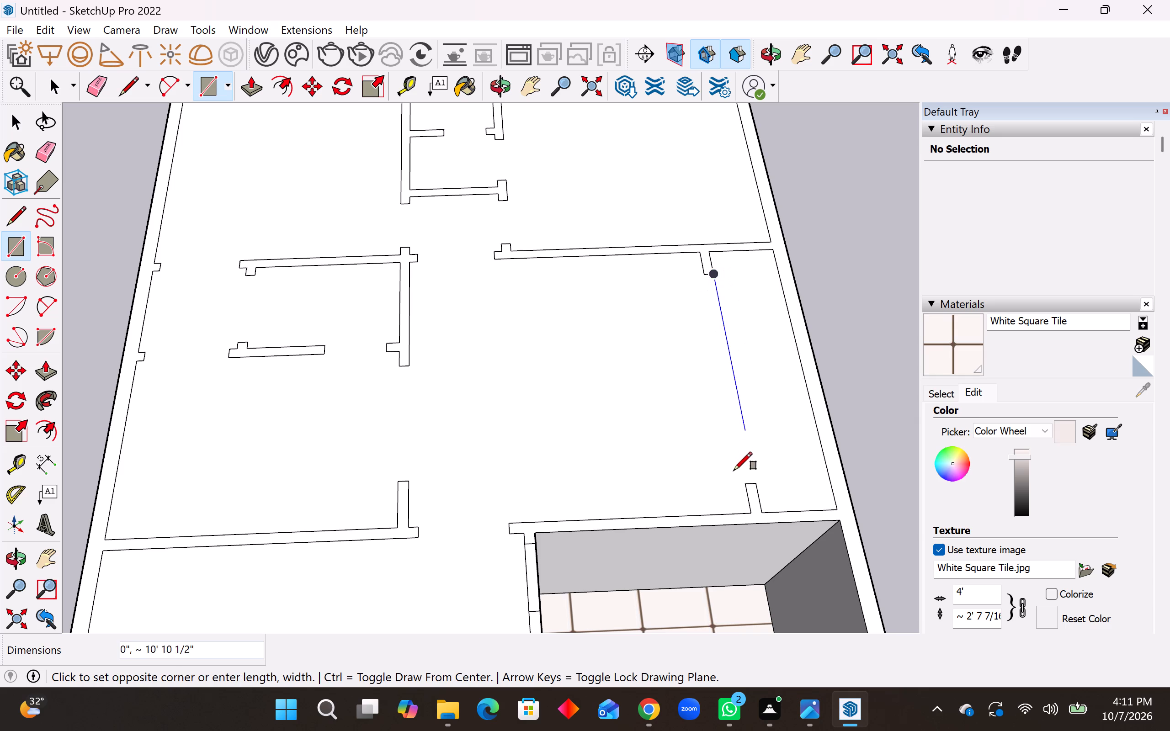
{"action": "left_click", "coordinate": [740, 486]}
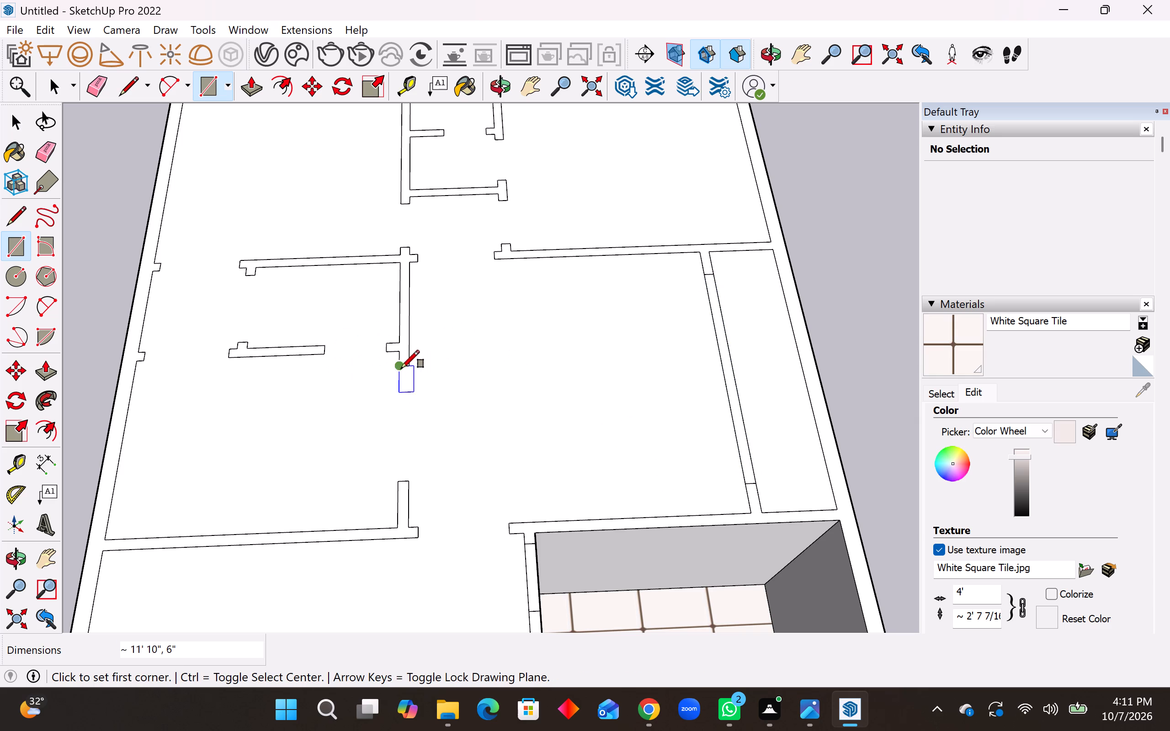
{"action": "left_click", "coordinate": [399, 368]}
{"action": "left_click", "coordinate": [408, 482]}
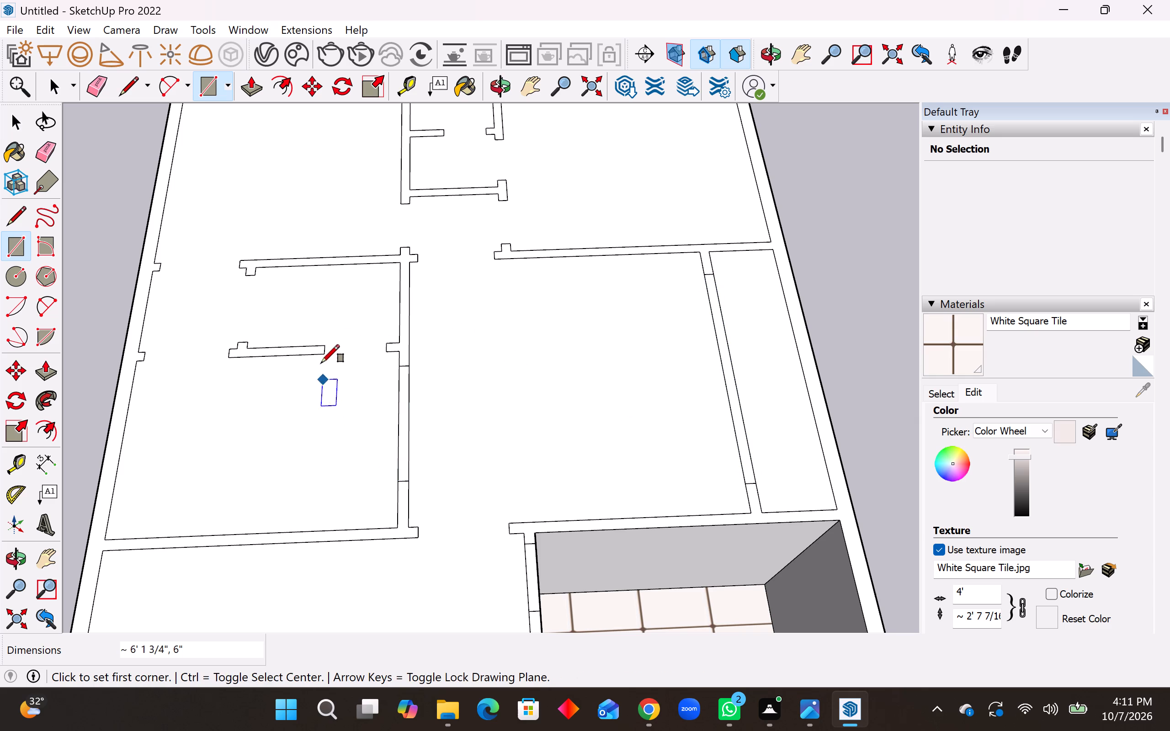
Close the four wall-top gaps around the two small middle rooms with 6" wide rectangles, about 3' 2", 4' 3", 4' 1 1/2" and 4' 3" long.
{"action": "left_click", "coordinate": [324, 355]}
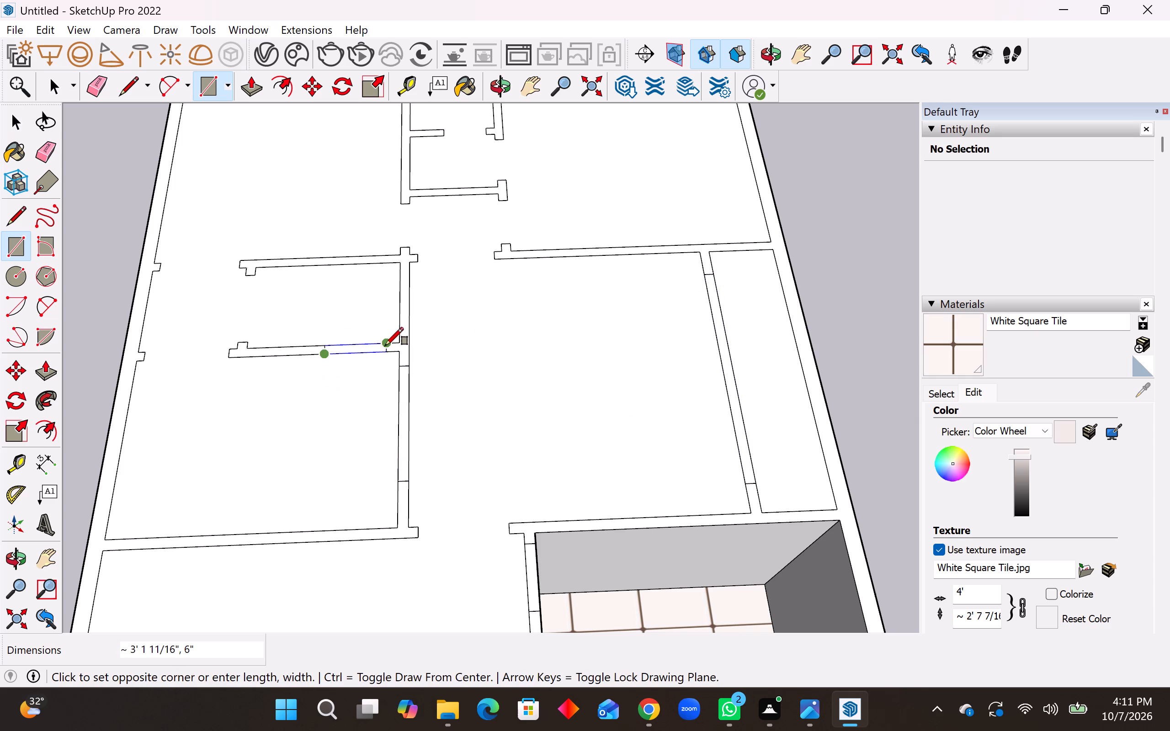
{"action": "left_click", "coordinate": [385, 345]}
{"action": "left_click", "coordinate": [147, 350]}
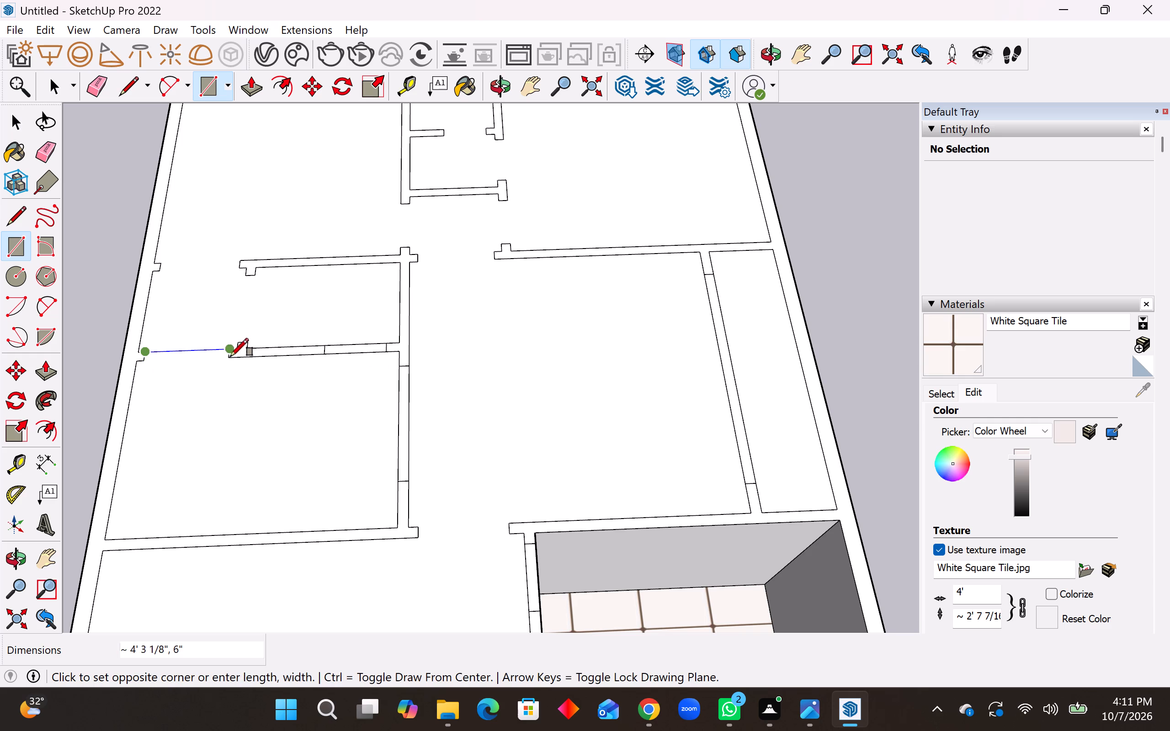
{"action": "left_click", "coordinate": [231, 360]}
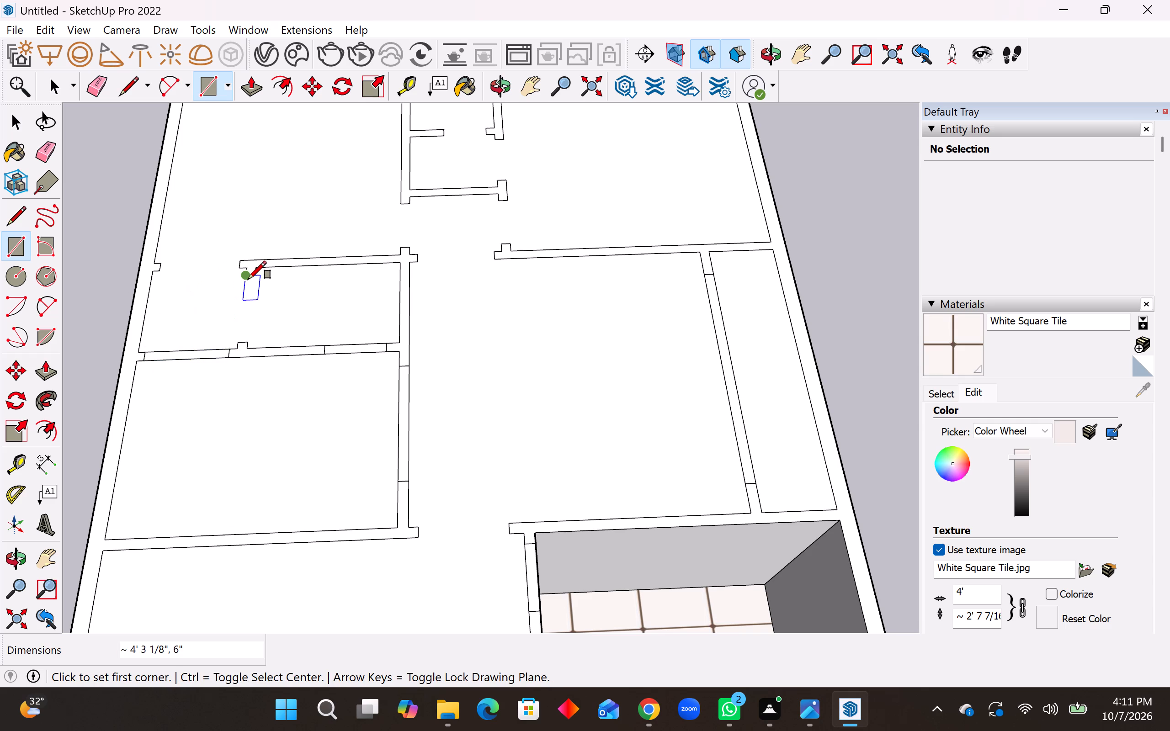
{"action": "left_click", "coordinate": [248, 278]}
{"action": "left_click", "coordinate": [250, 340]}
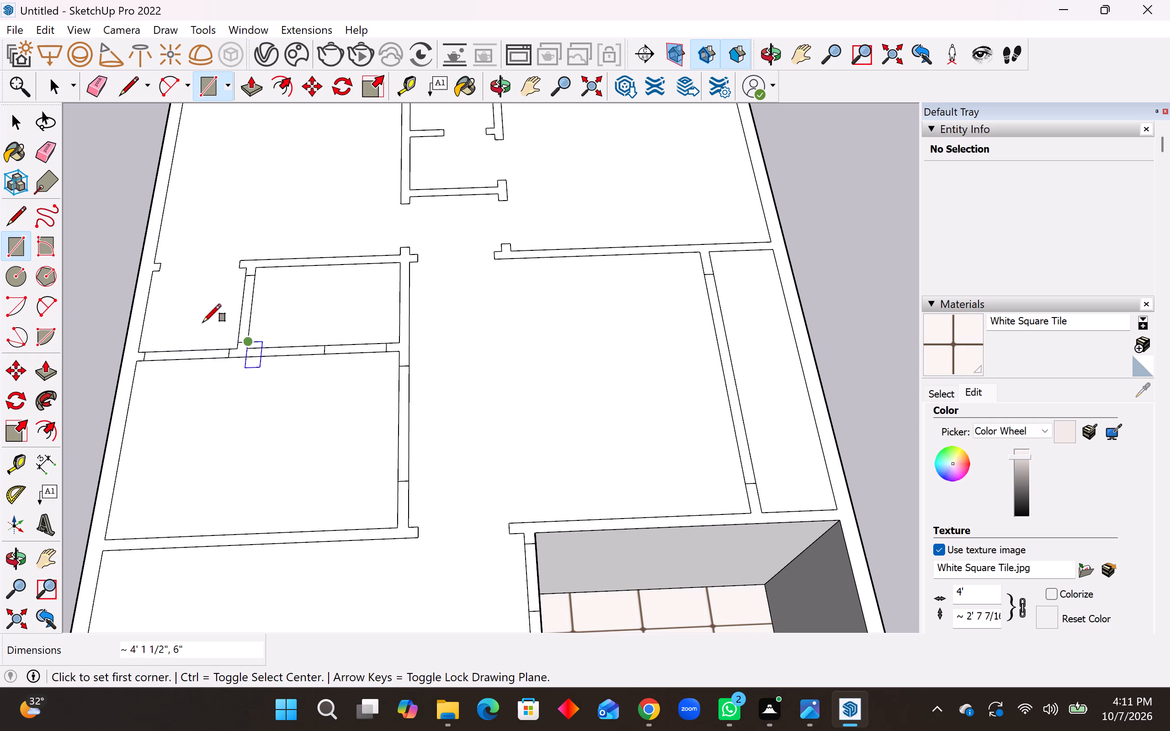
{"action": "left_click", "coordinate": [164, 263]}
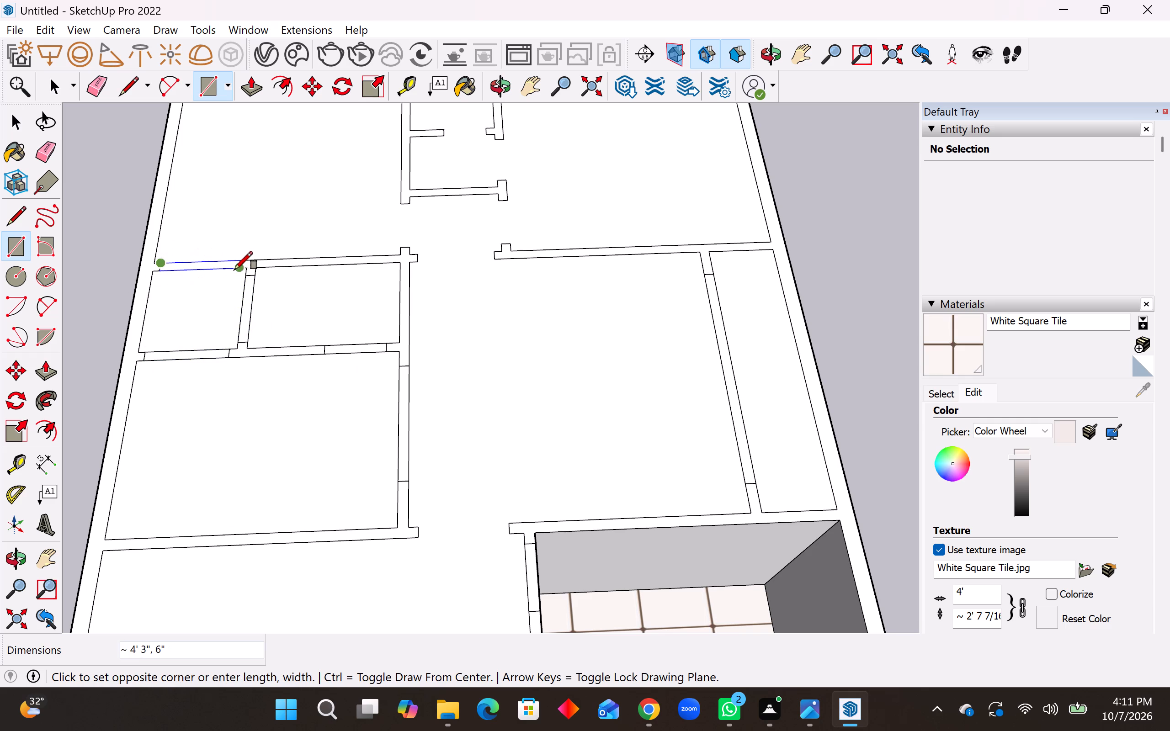
{"action": "left_click", "coordinate": [234, 270]}
Close the wall-top gaps around the central corridor with 6" wide rectangles, one about 4' 2" crosswise and two 3' lengthwise.
{"action": "left_click", "coordinate": [419, 257]}
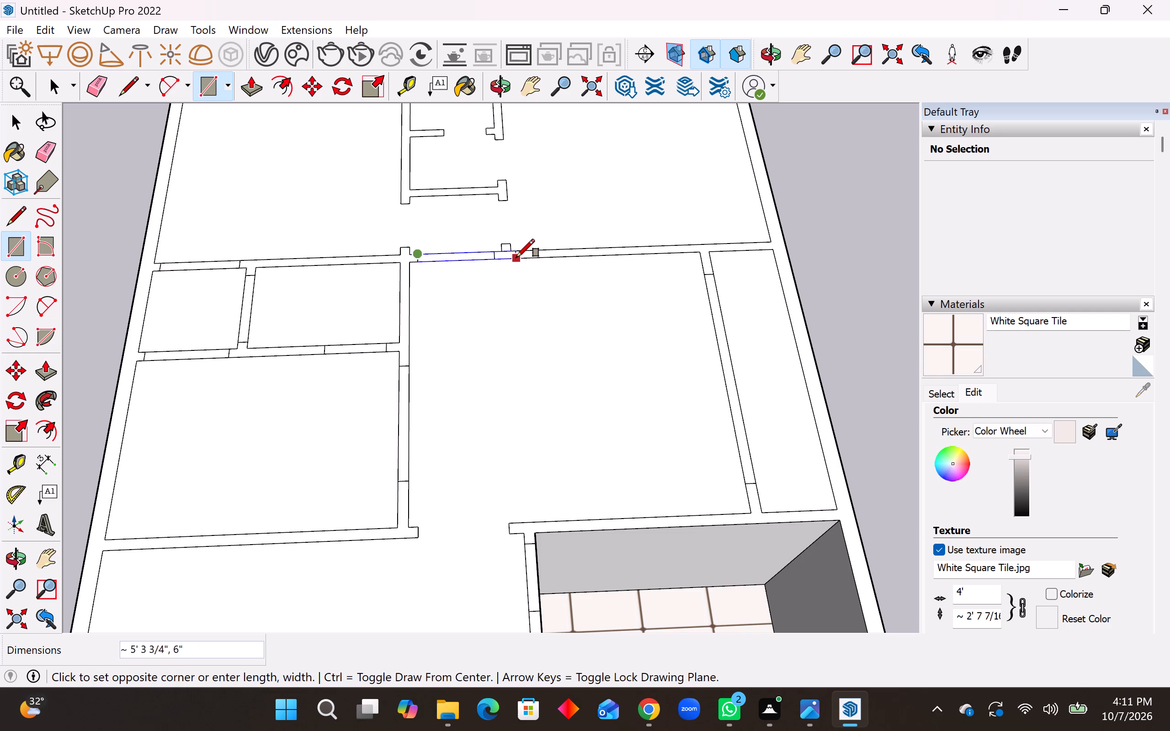
{"action": "left_click", "coordinate": [494, 261]}
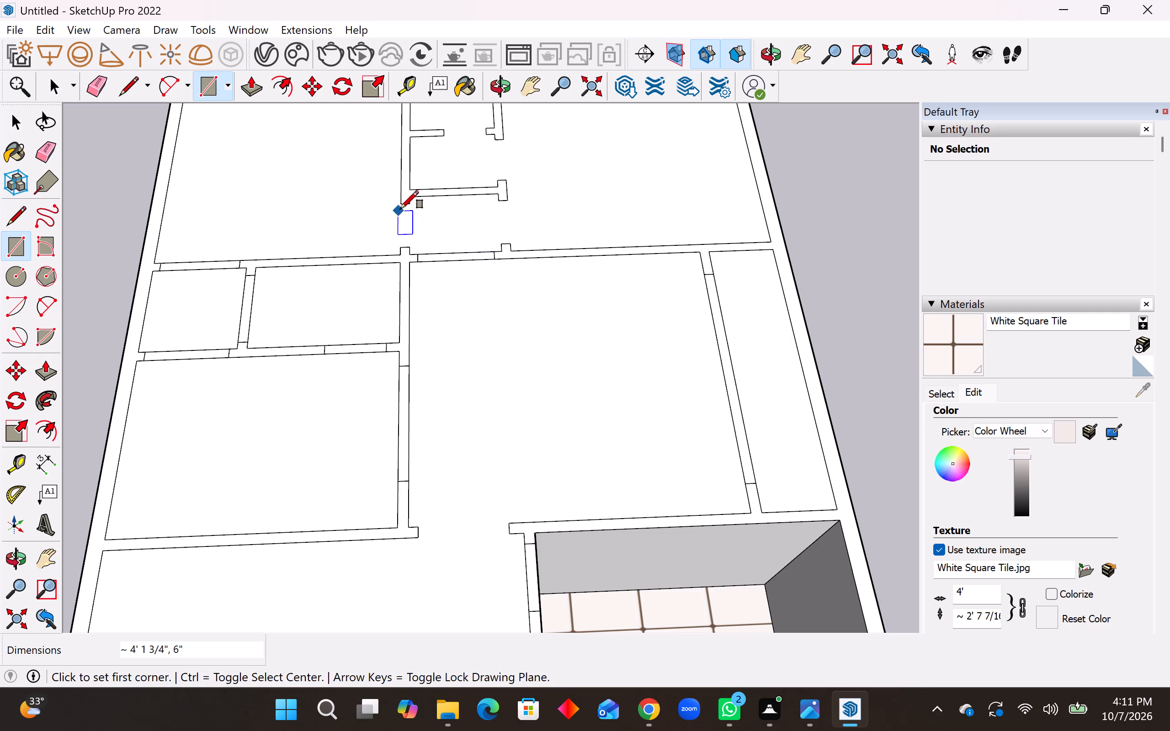
{"action": "left_click", "coordinate": [409, 204]}
{"action": "left_click", "coordinate": [403, 247]}
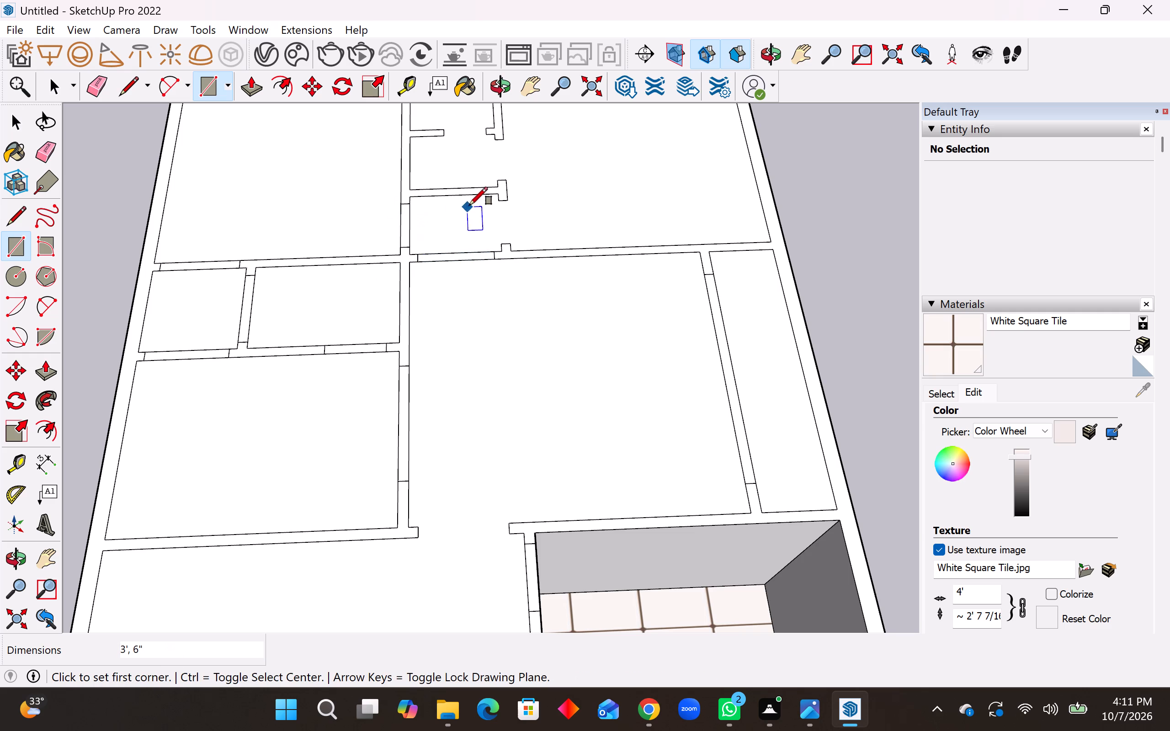
{"action": "left_click", "coordinate": [500, 199]}
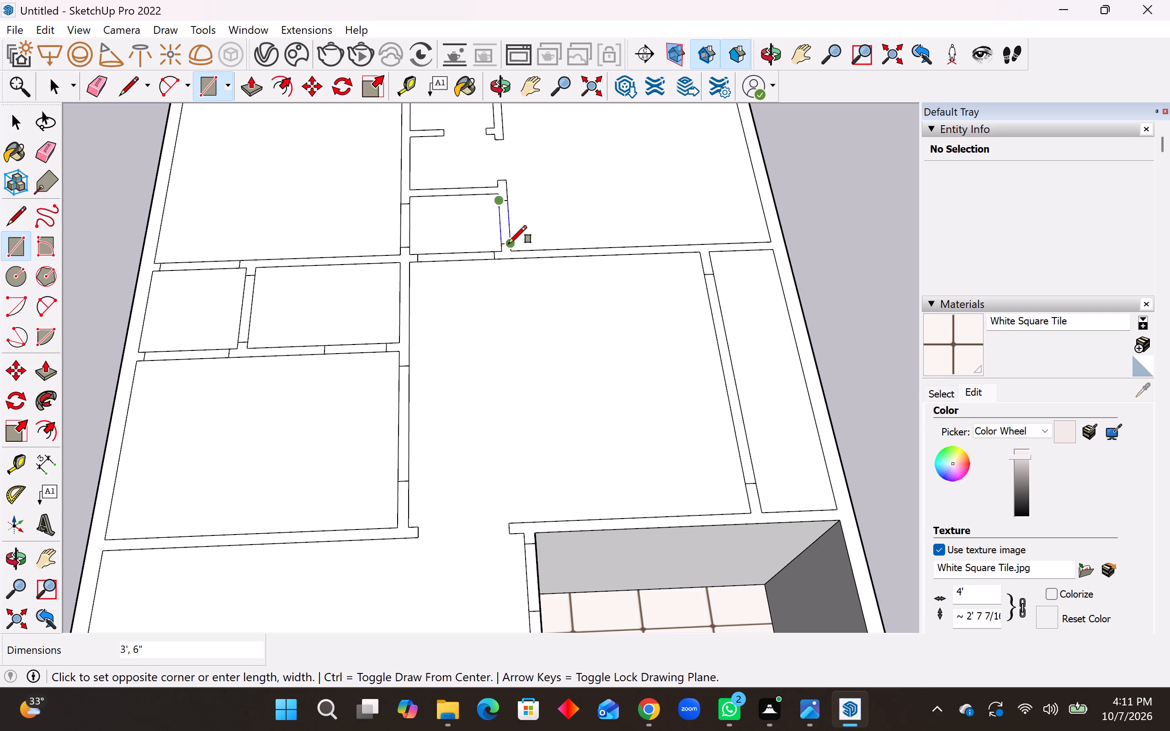
{"action": "left_click", "coordinate": [509, 244]}
Bridge the wall-top gaps beyond the central corridor with 6" wide rectangles, 2' 6" crosswise and about 3' 1" lengthwise.
{"action": "scroll", "coordinate": [461, 375], "scroll_direction": "down", "scroll_amount": 8}
{"action": "scroll", "coordinate": [410, 244], "scroll_direction": "up", "scroll_amount": 8}
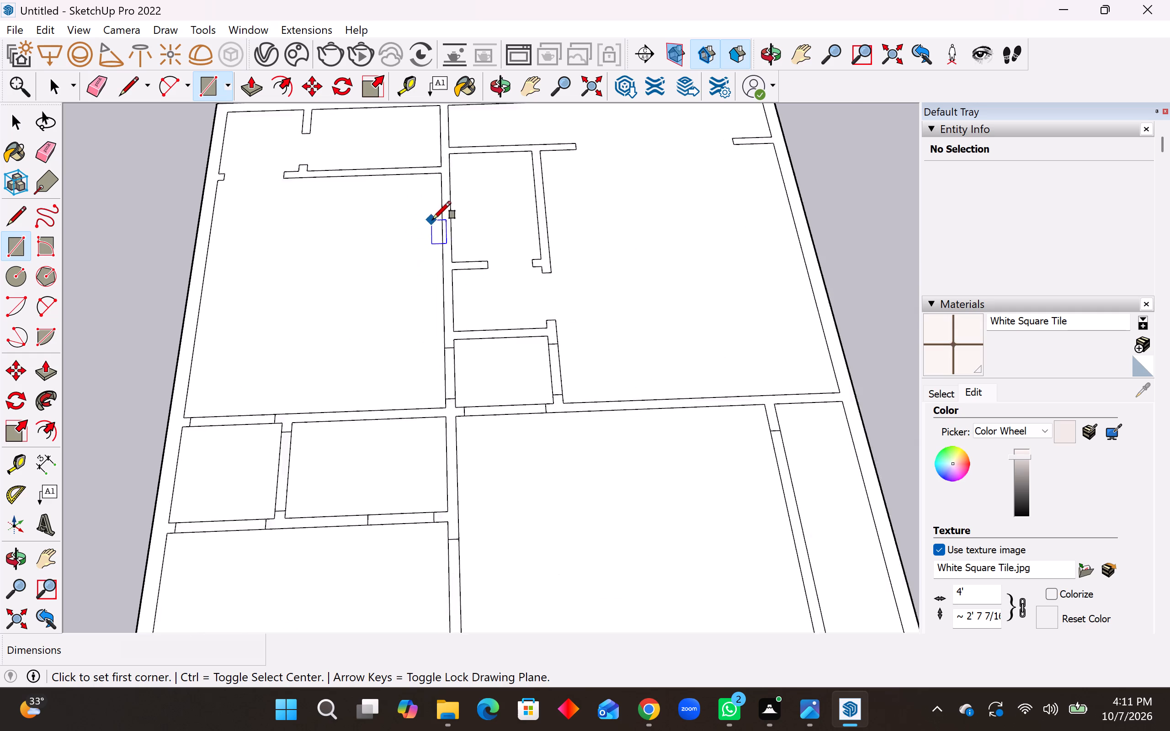
{"action": "scroll", "coordinate": [433, 219], "scroll_direction": "up", "scroll_amount": 5}
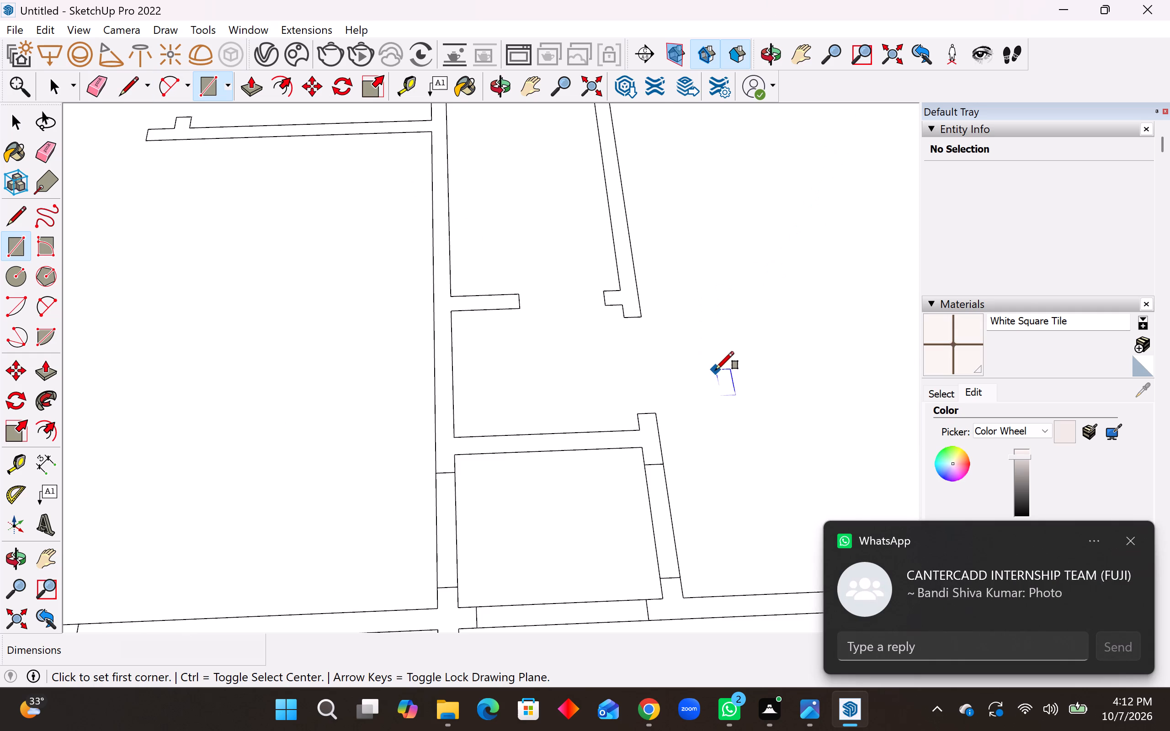
{"action": "scroll", "coordinate": [603, 467], "scroll_direction": "down", "scroll_amount": 4}
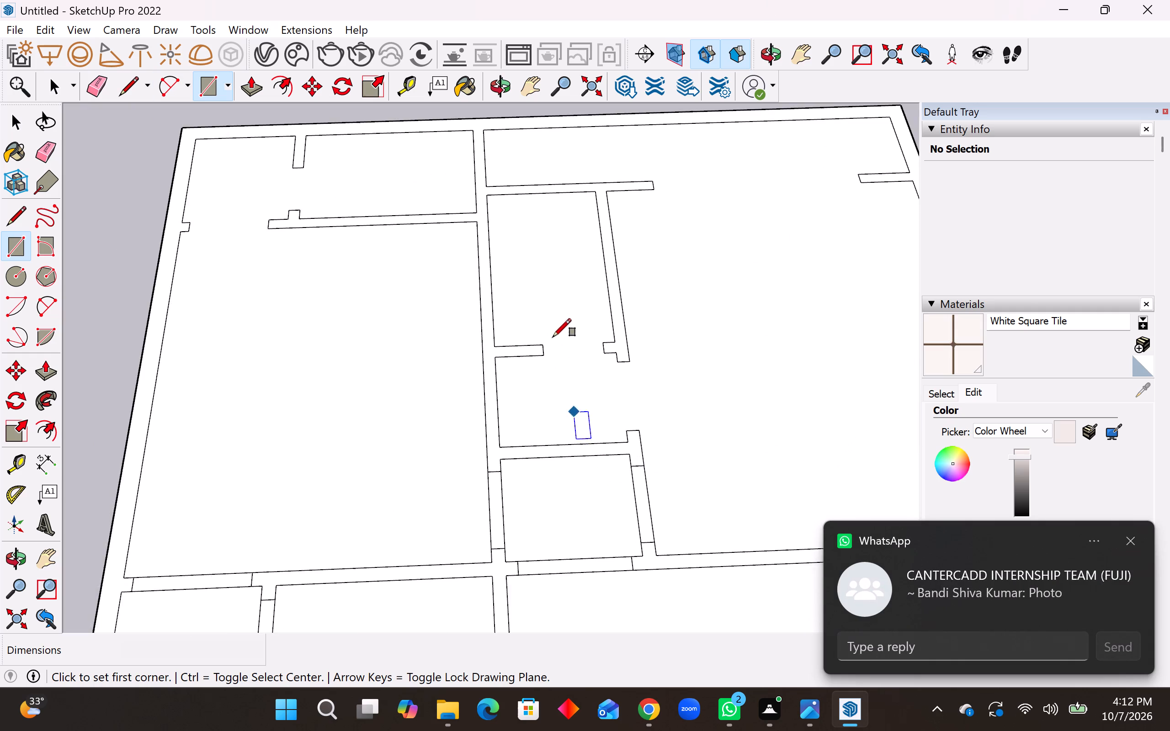
{"action": "scroll", "coordinate": [552, 334], "scroll_direction": "up", "scroll_amount": 5}
{"action": "left_click", "coordinate": [539, 352]}
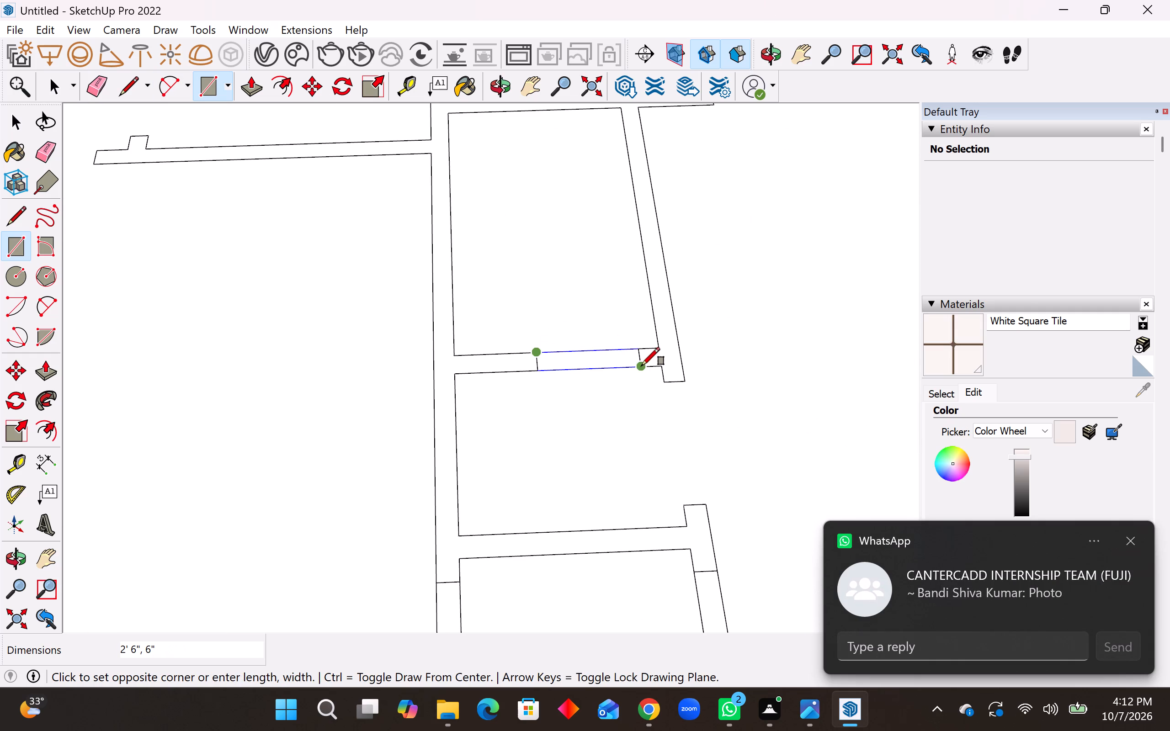
{"action": "left_click", "coordinate": [642, 365]}
{"action": "scroll", "coordinate": [614, 508], "scroll_direction": "down", "scroll_amount": 4}
{"action": "left_click", "coordinate": [664, 417]}
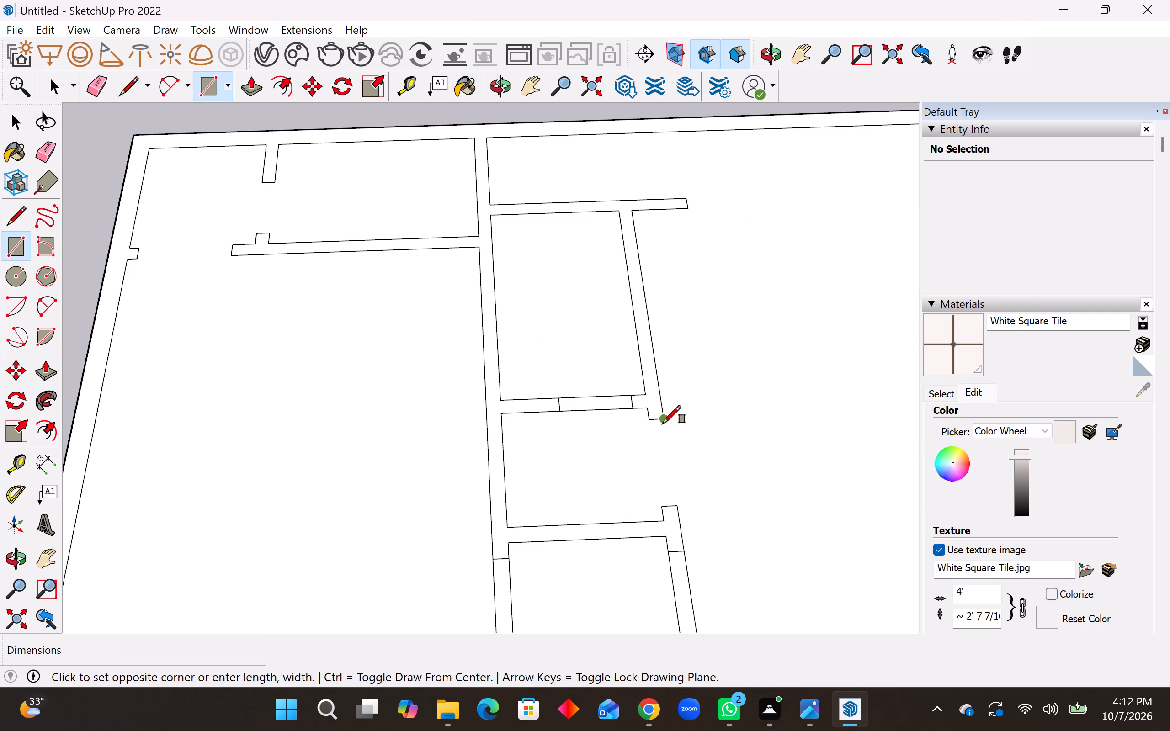
{"action": "left_click", "coordinate": [663, 508]}
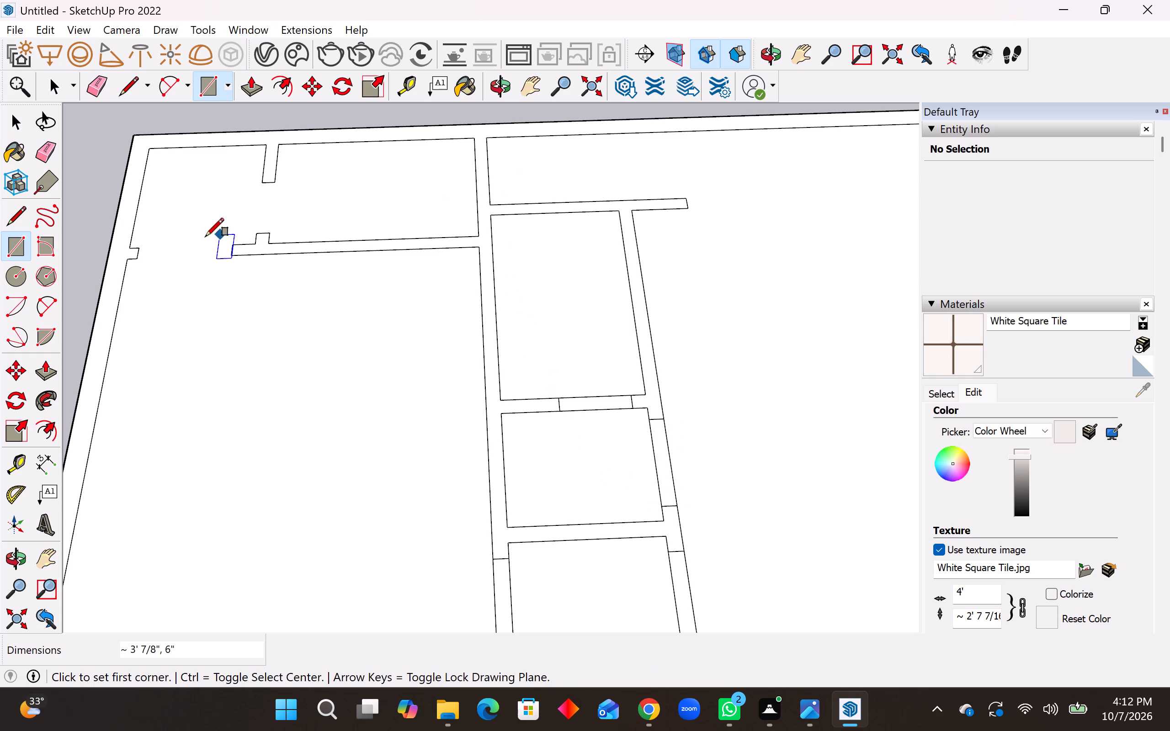
Close the far-end wall-top gaps with 6" wide rectangles, about 3' 6" and 9' 7" crosswise, plus one lengthwise between the two small rooms.
{"action": "left_click", "coordinate": [141, 250]}
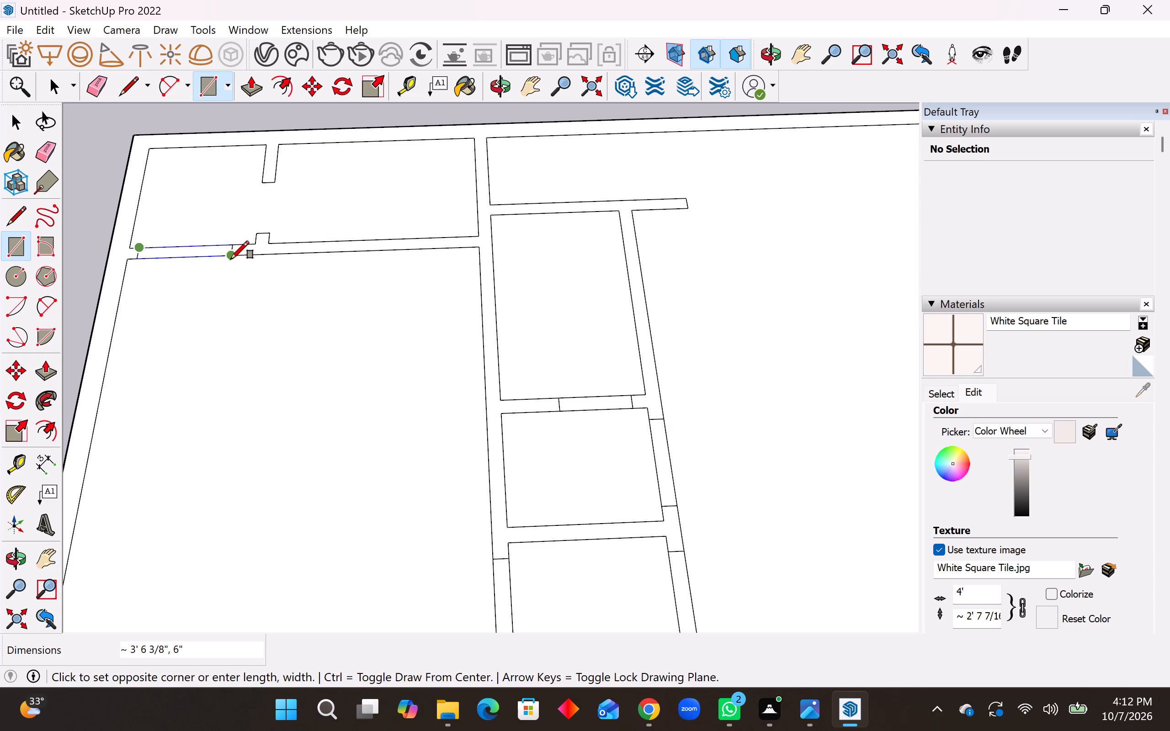
{"action": "left_click", "coordinate": [231, 258]}
{"action": "left_click", "coordinate": [264, 180]}
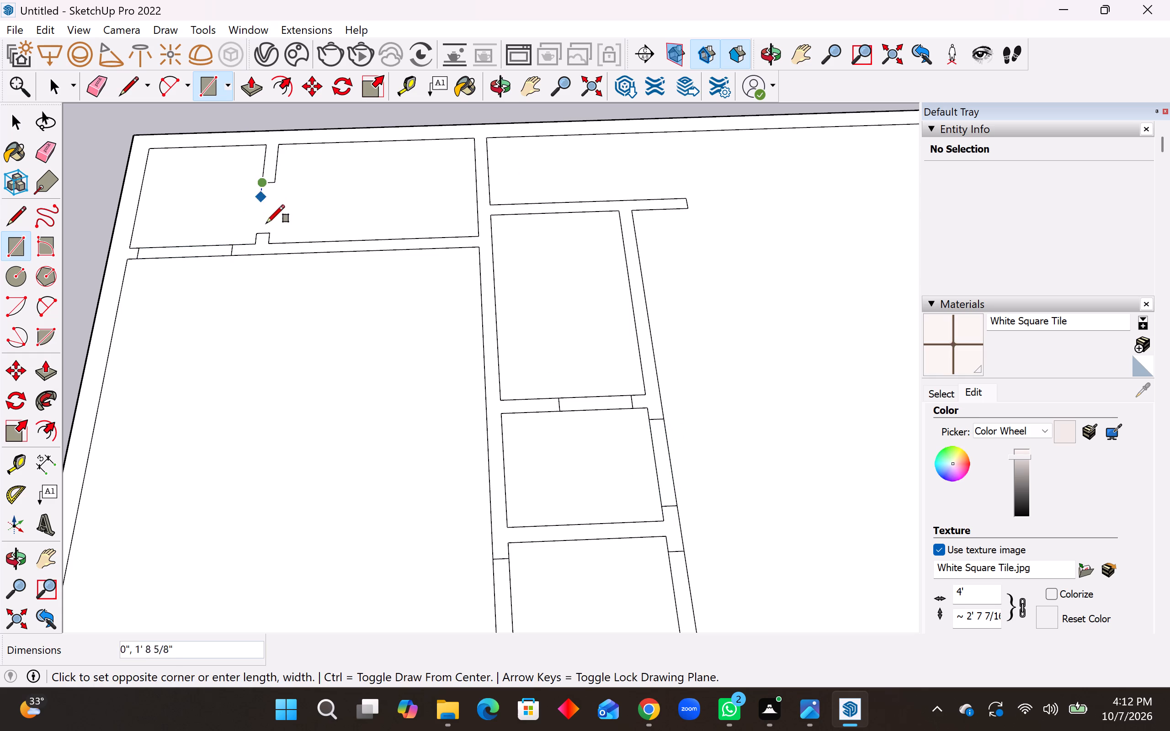
{"action": "left_click", "coordinate": [272, 236]}
{"action": "scroll", "coordinate": [205, 448], "scroll_direction": "down", "scroll_amount": 10}
{"action": "scroll", "coordinate": [570, 336], "scroll_direction": "up", "scroll_amount": 8}
{"action": "left_click", "coordinate": [243, 330]}
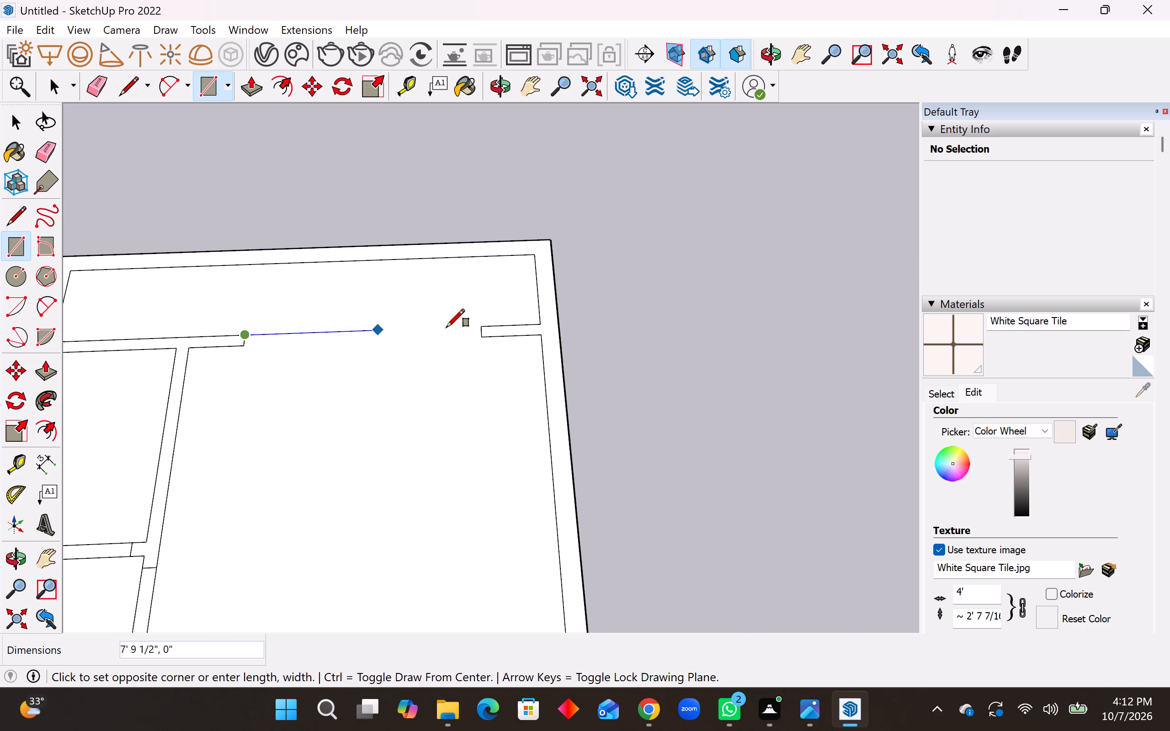
{"action": "left_click", "coordinate": [485, 339]}
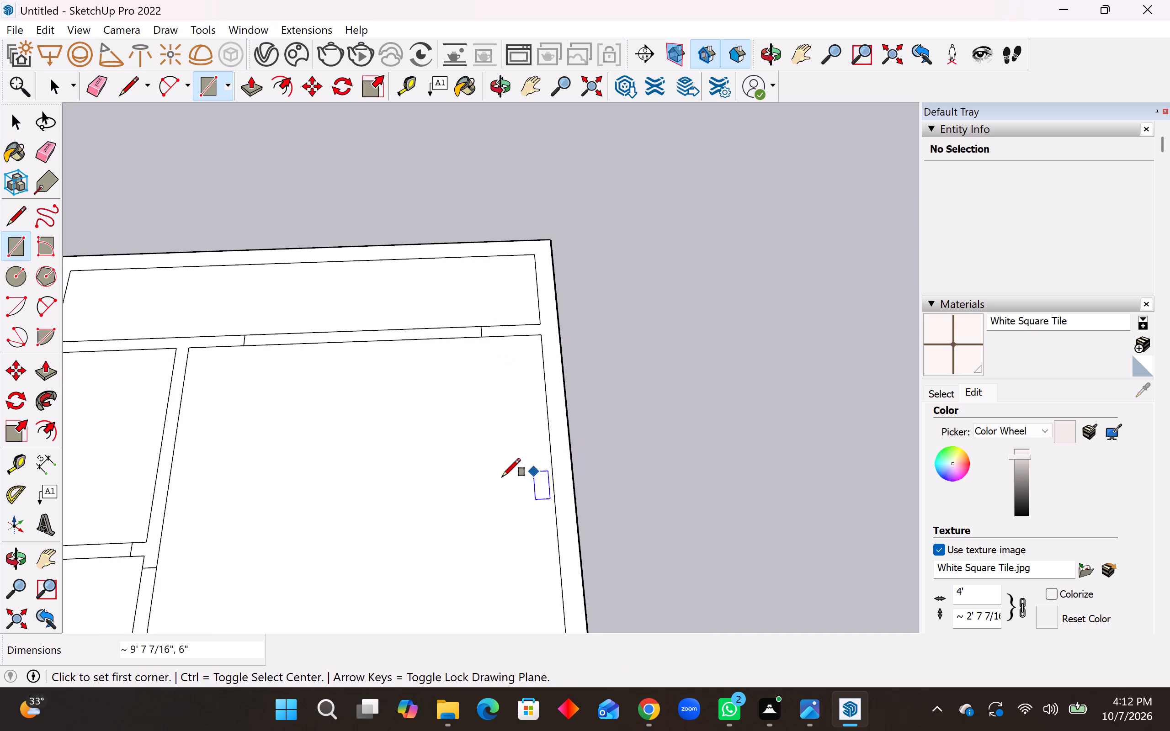
Delete the six top faces covering the far-end rooms: the back strip, both large rooms, the small central room and the two corner rooms.
{"action": "key", "text": "space"}
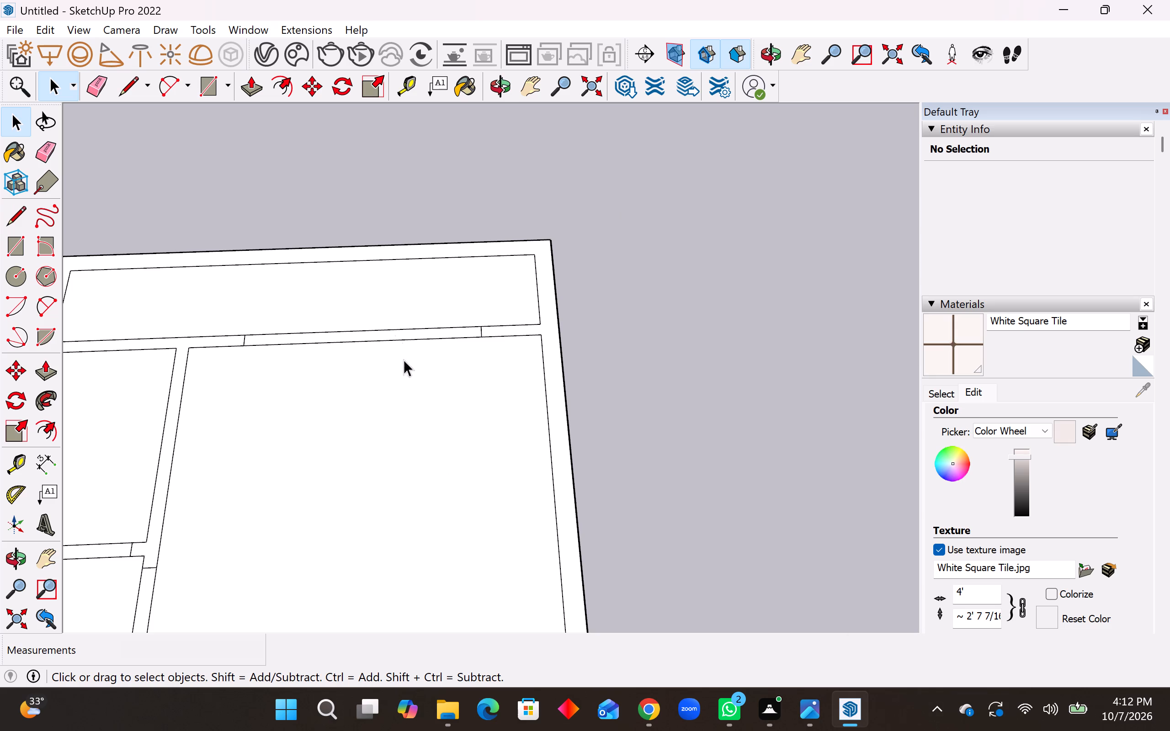
{"action": "key", "text": "space"}
{"action": "left_click", "coordinate": [379, 304]}
{"action": "key", "text": "Delete"}
{"action": "left_click", "coordinate": [460, 430]}
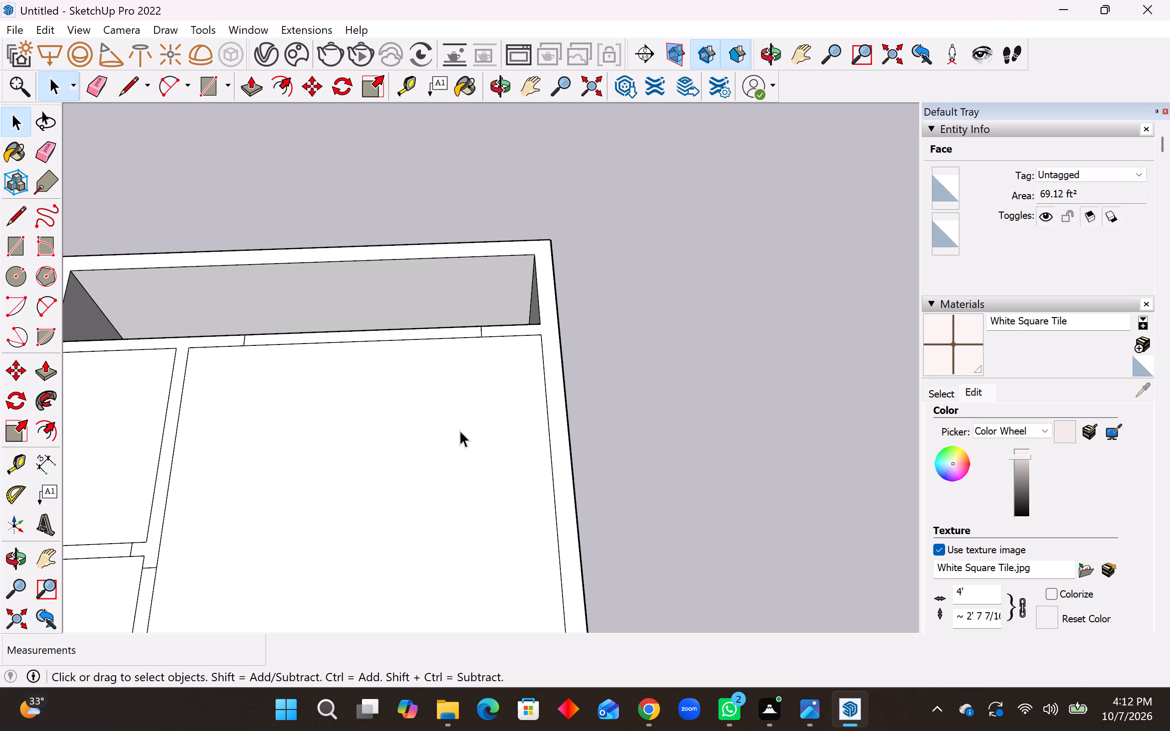
{"action": "key", "text": "Delete"}
{"action": "scroll", "coordinate": [850, 452], "scroll_direction": "down", "scroll_amount": 7}
{"action": "left_click", "coordinate": [388, 443]}
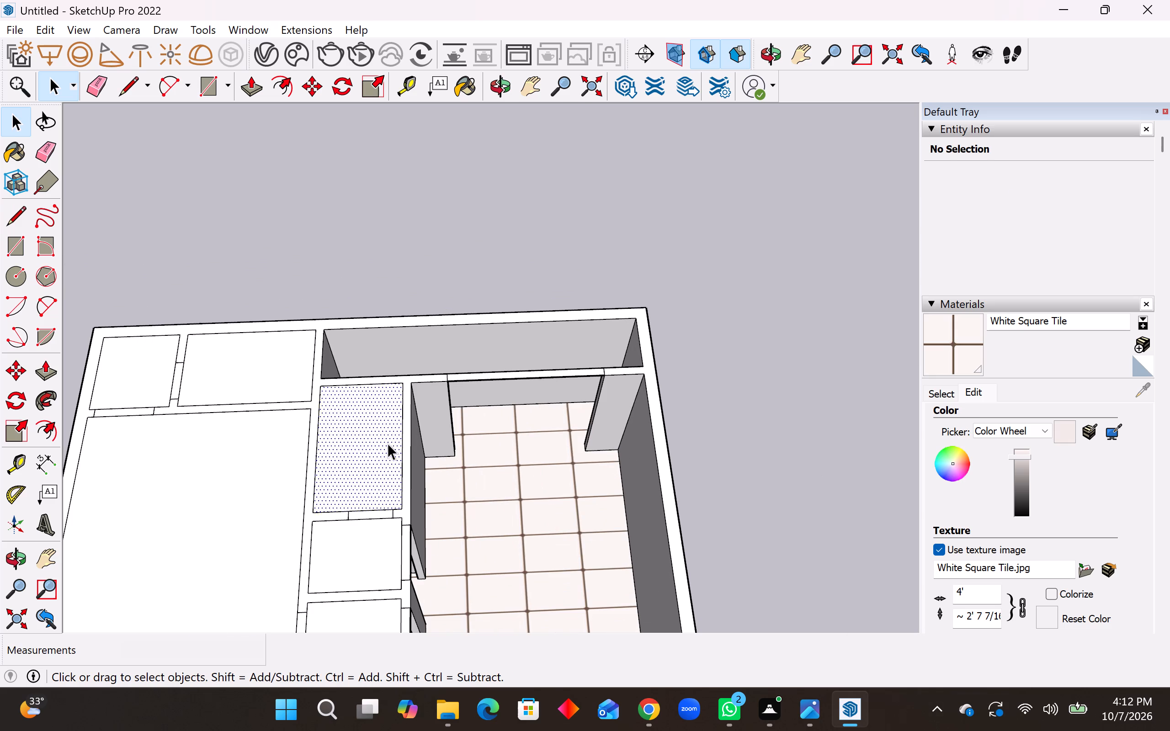
{"action": "key", "text": "Delete"}
{"action": "left_click", "coordinate": [236, 536]}
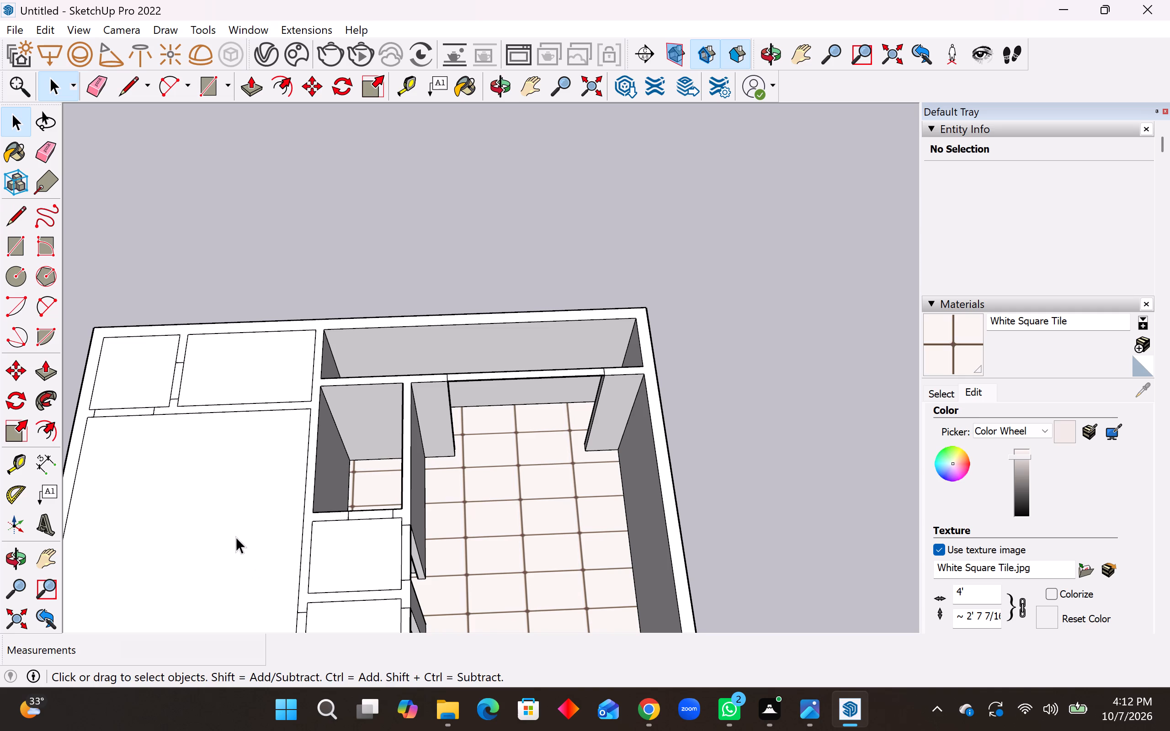
{"action": "key", "text": "Delete"}
{"action": "left_click", "coordinate": [247, 376]}
{"action": "key", "text": "Delete"}
{"action": "left_click", "coordinate": [150, 361]}
{"action": "key", "text": "Delete"}
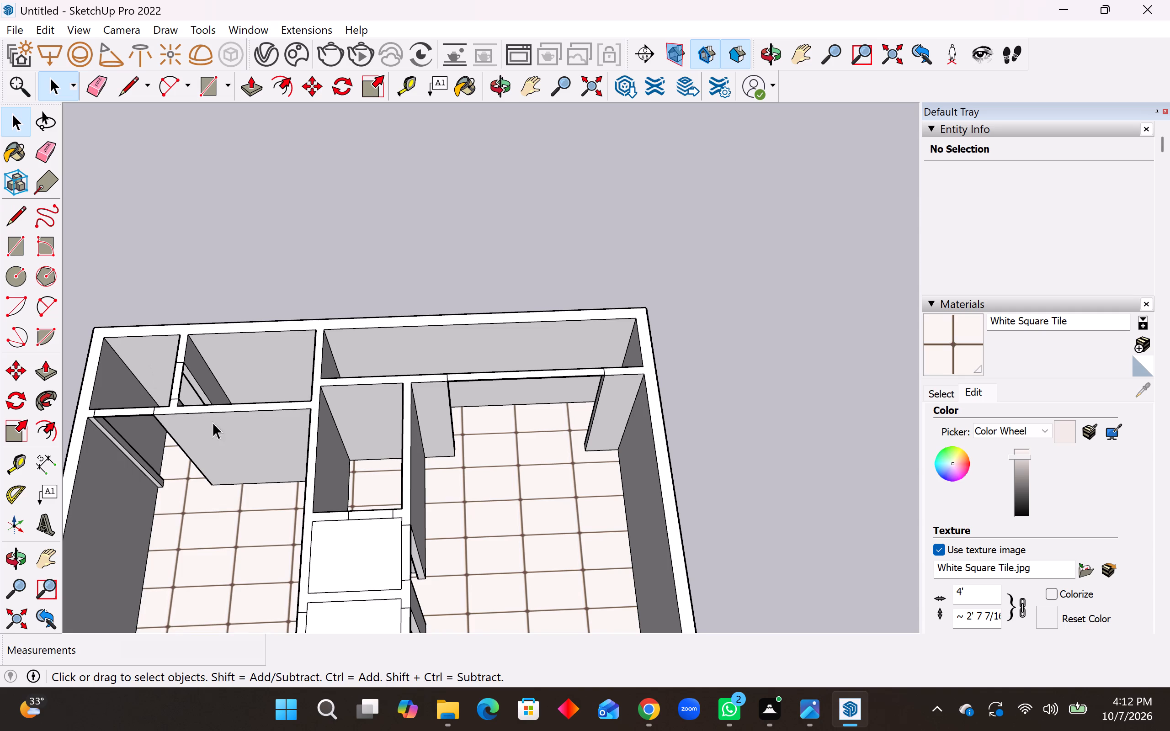
Delete the top faces covering the two small rooms in the central row between the large far-end rooms.
{"action": "scroll", "coordinate": [442, 378], "scroll_direction": "down", "scroll_amount": 7}
{"action": "scroll", "coordinate": [412, 516], "scroll_direction": "up", "scroll_amount": 4}
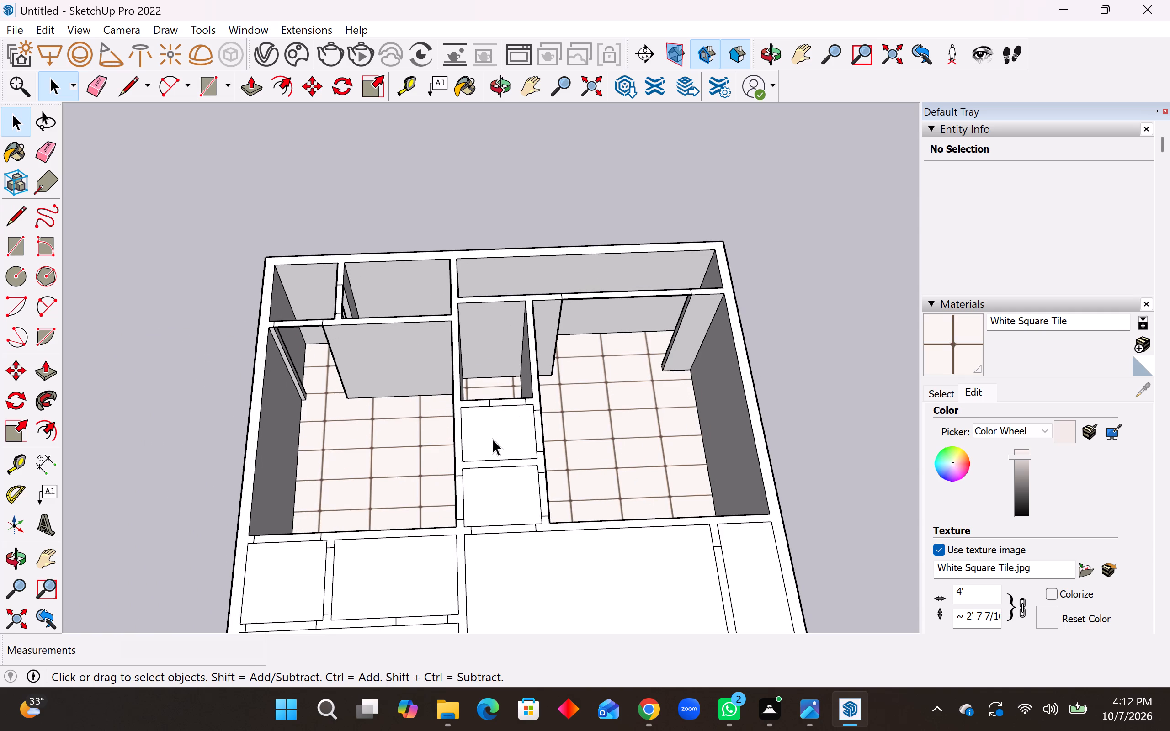
{"action": "left_click", "coordinate": [492, 439]}
{"action": "key", "text": "Delete"}
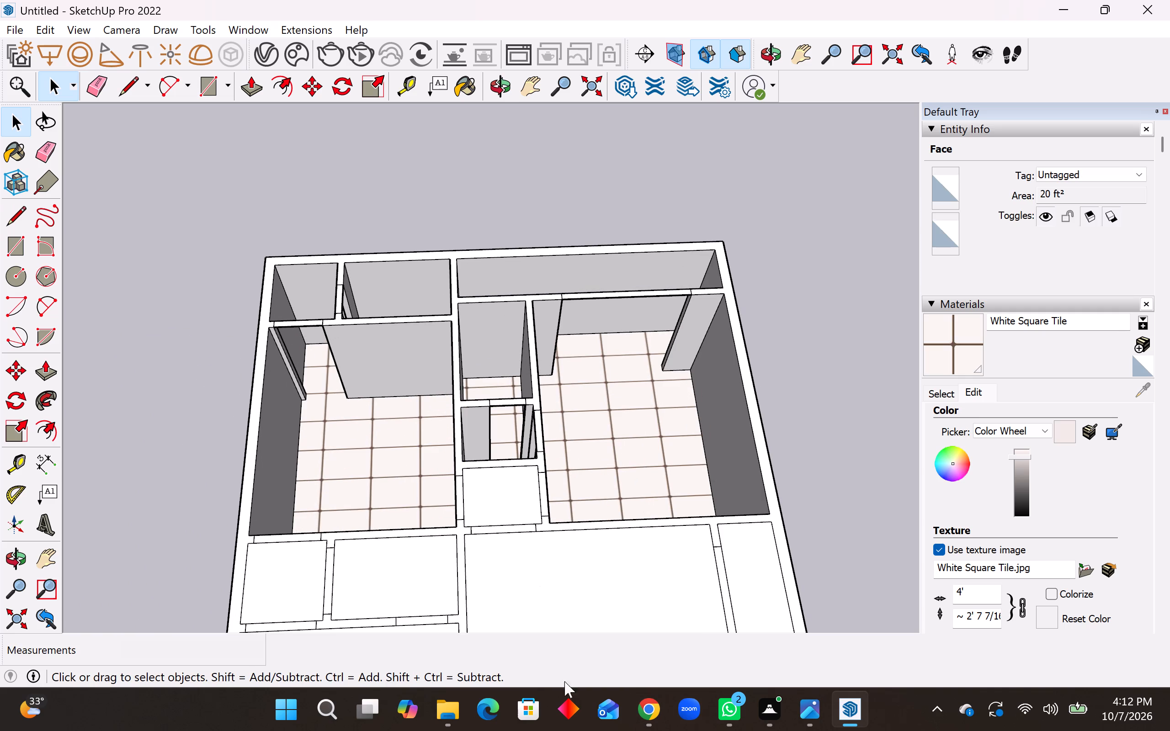
{"action": "left_click", "coordinate": [493, 488]}
{"action": "key", "text": "Delete"}
Delete the top faces covering the middle hall, the narrow side room, the opposite bedroom and the larger small room adjoining that bedroom.
{"action": "left_click", "coordinate": [576, 593]}
{"action": "key", "text": "Delete"}
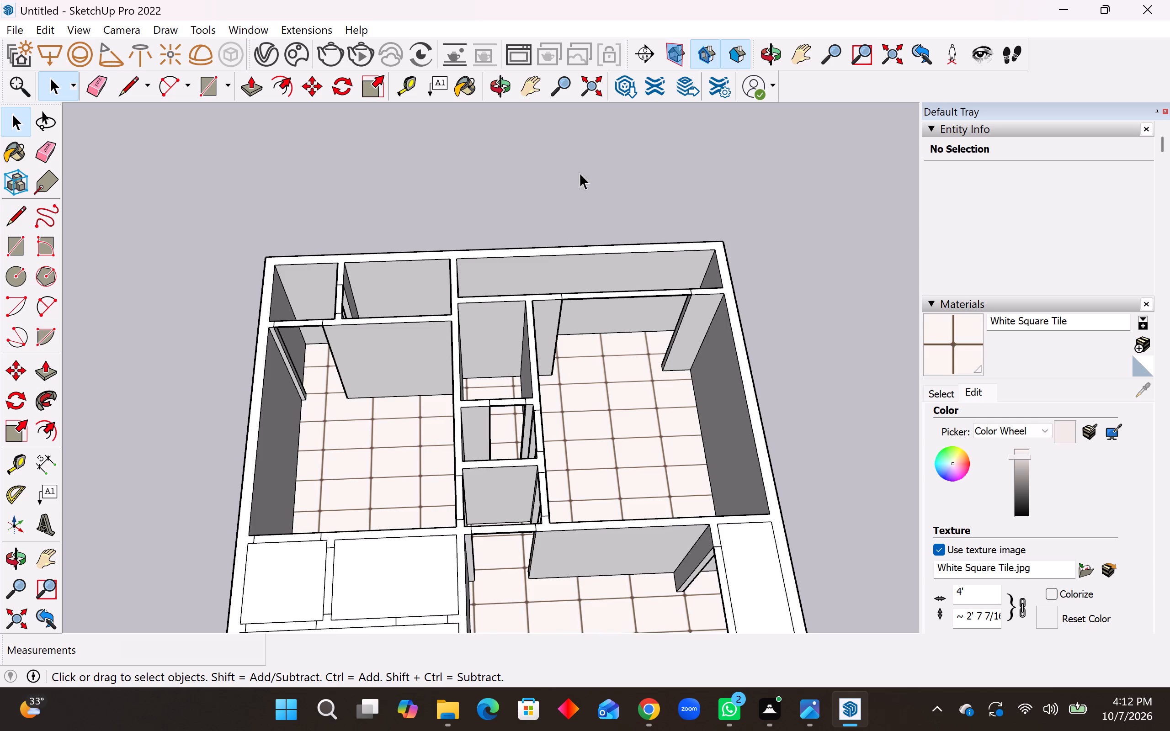
{"action": "scroll", "coordinate": [603, 164], "scroll_direction": "down", "scroll_amount": 4}
{"action": "left_click", "coordinate": [702, 484]}
{"action": "key", "text": "Delete"}
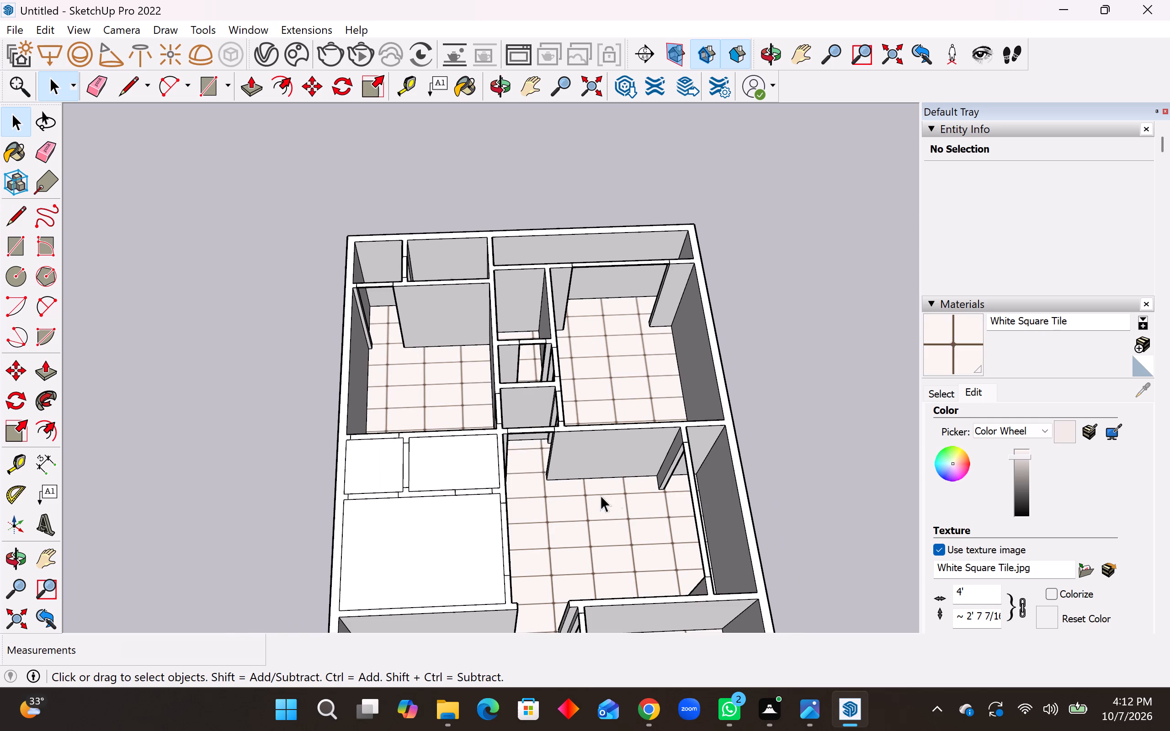
{"action": "left_click", "coordinate": [381, 549]}
{"action": "key", "text": "Delete"}
{"action": "left_click", "coordinate": [429, 465]}
{"action": "key", "text": "Delete"}
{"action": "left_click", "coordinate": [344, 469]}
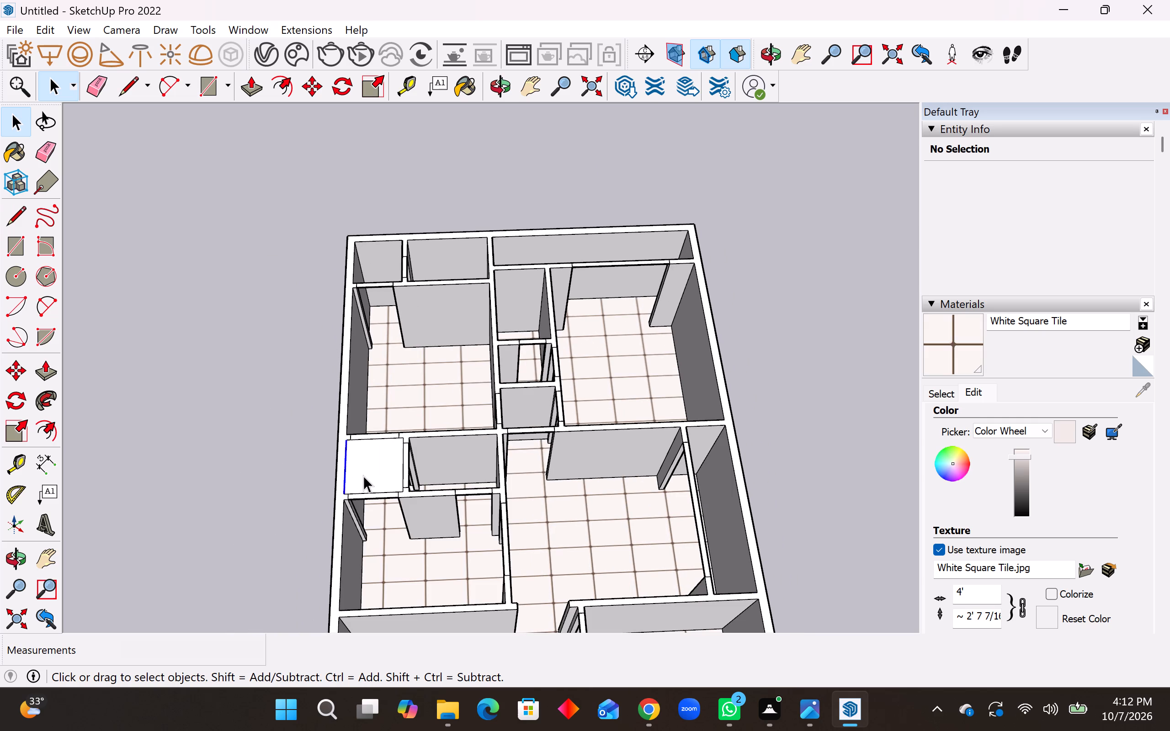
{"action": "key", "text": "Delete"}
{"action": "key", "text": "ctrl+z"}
Delete the top face covering the small outer-wall room behind the middle bedroom.
{"action": "left_click", "coordinate": [371, 474]}
{"action": "key", "text": "Delete"}
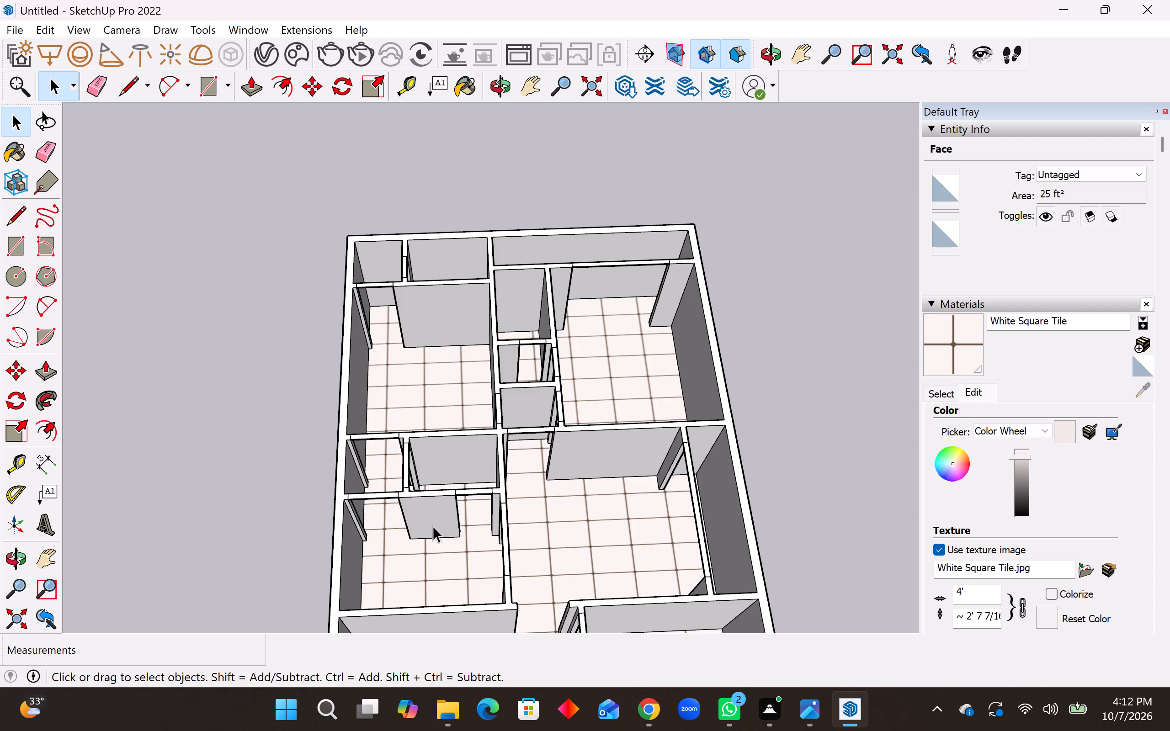
Delete the two vertical faces filling the openings in the wall facing the open front slab.
{"action": "scroll", "coordinate": [438, 355], "scroll_direction": "down", "scroll_amount": 8}
{"action": "scroll", "coordinate": [463, 534], "scroll_direction": "up", "scroll_amount": 2}
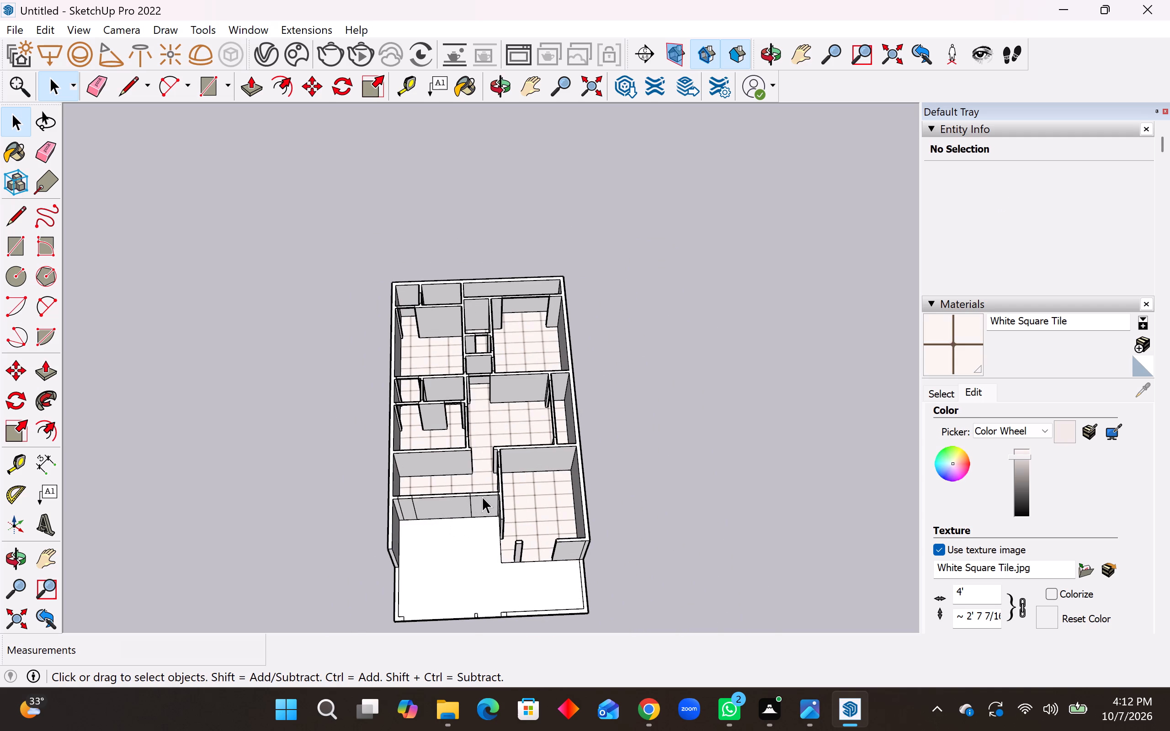
{"action": "left_click", "coordinate": [482, 497]}
{"action": "key", "text": "Delete"}
{"action": "left_click", "coordinate": [400, 503]}
{"action": "key", "text": "Delete"}
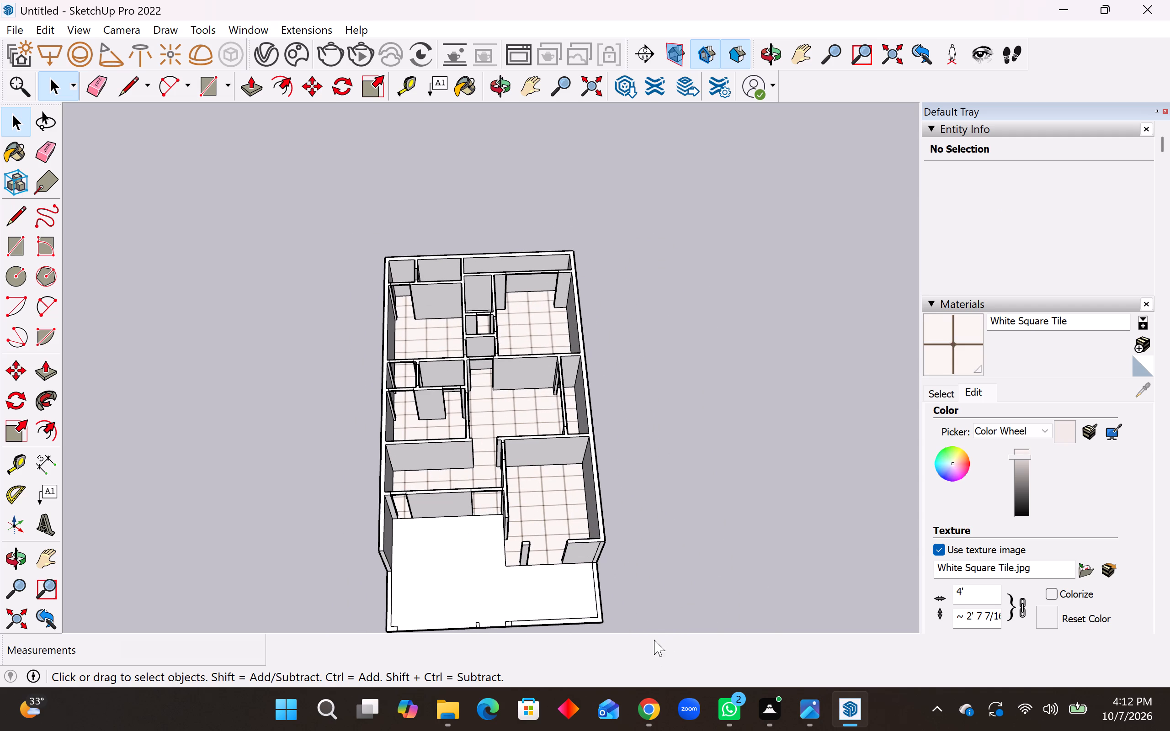
Bridge the wall-top gap between the freestanding pillar and the front wall segment of the front room with a rectangle.
{"action": "middle_click_drag", "start_coordinate": [402, 361], "coordinate": [591, 338]}
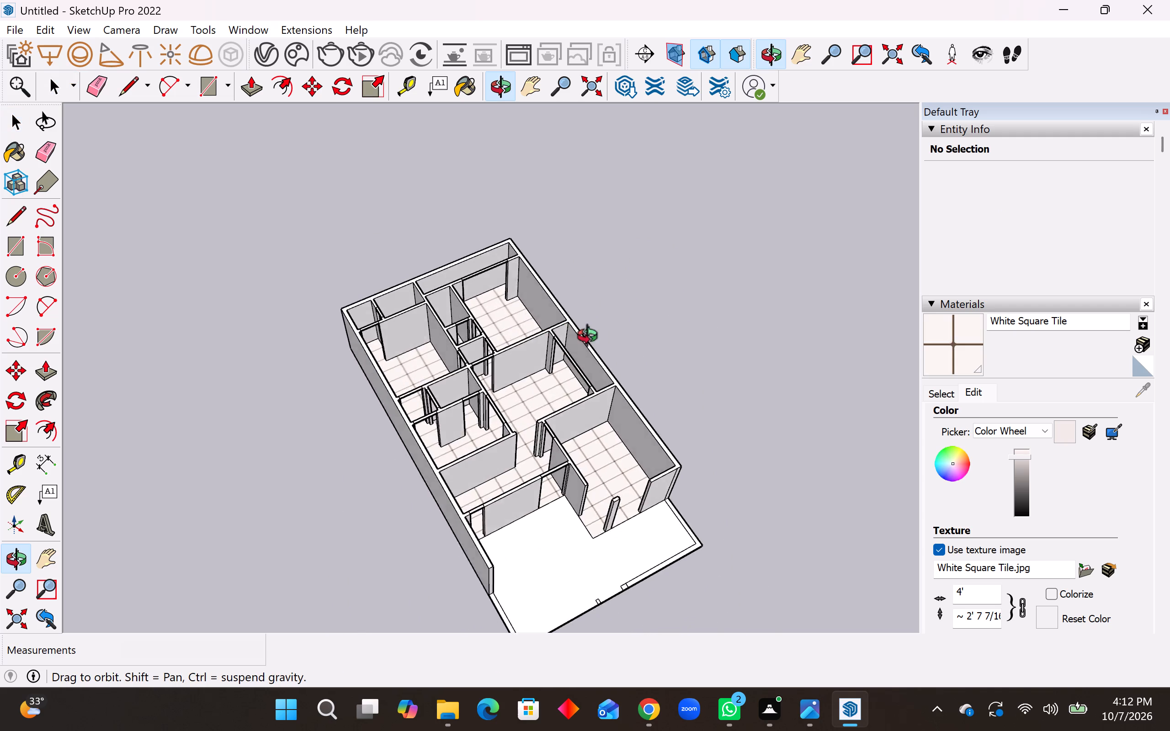
{"action": "middle_click_drag", "start_coordinate": [591, 338], "coordinate": [309, 404]}
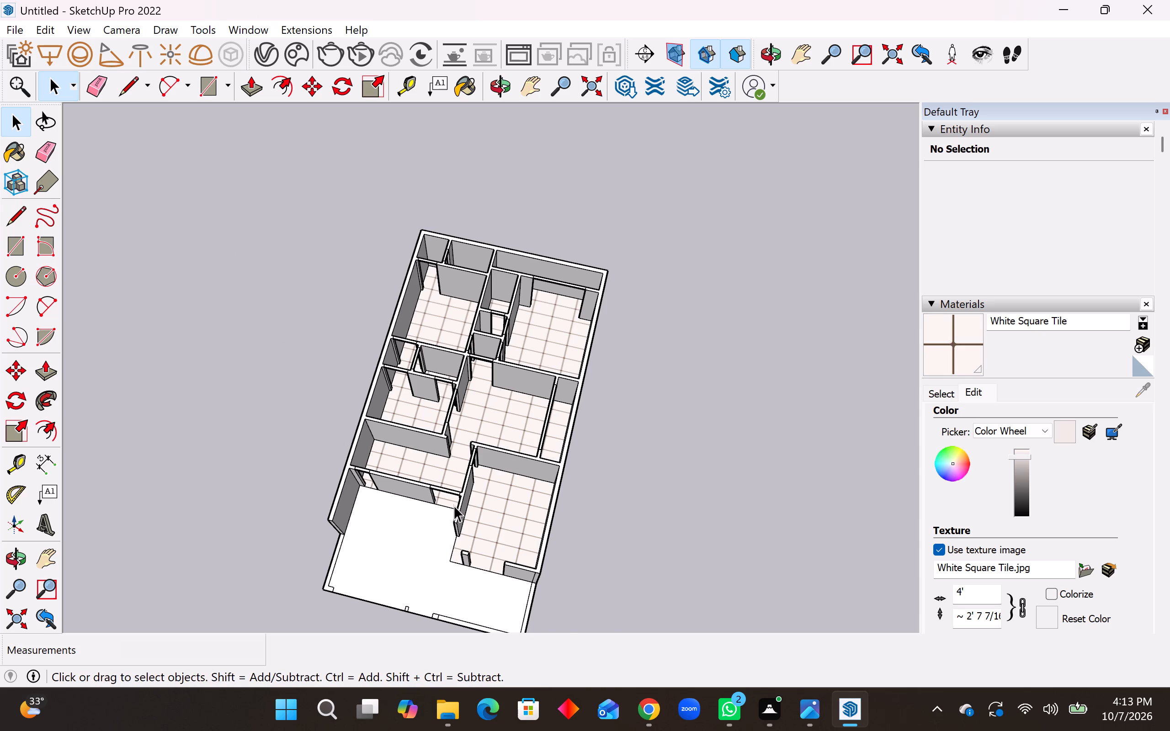
{"action": "scroll", "coordinate": [473, 617], "scroll_direction": "up", "scroll_amount": 9}
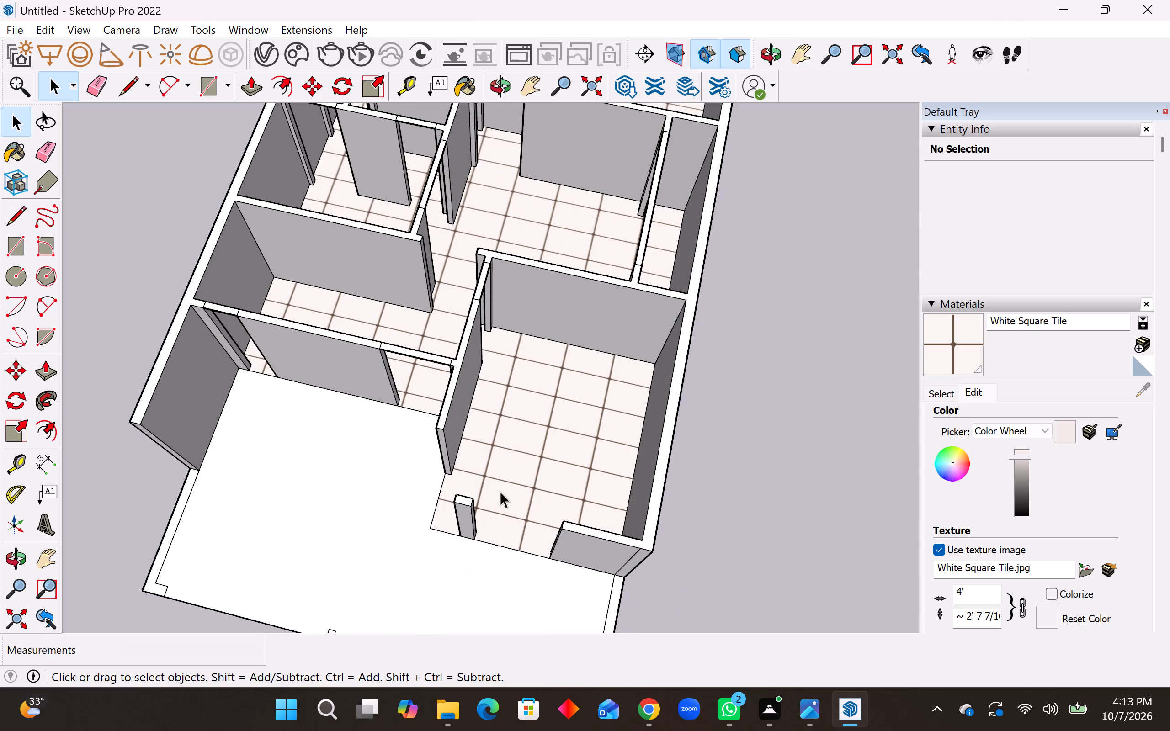
{"action": "scroll", "coordinate": [405, 546], "scroll_direction": "down", "scroll_amount": 4}
{"action": "scroll", "coordinate": [480, 558], "scroll_direction": "up", "scroll_amount": 4}
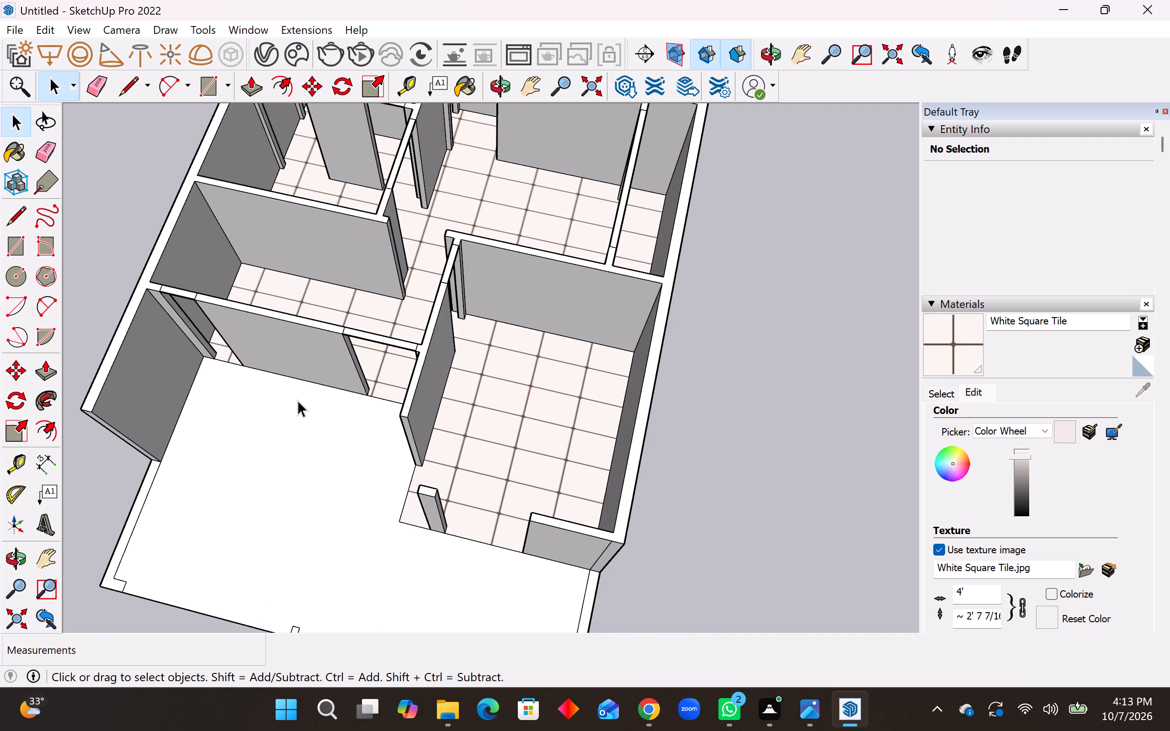
{"action": "left_click", "coordinate": [9, 242]}
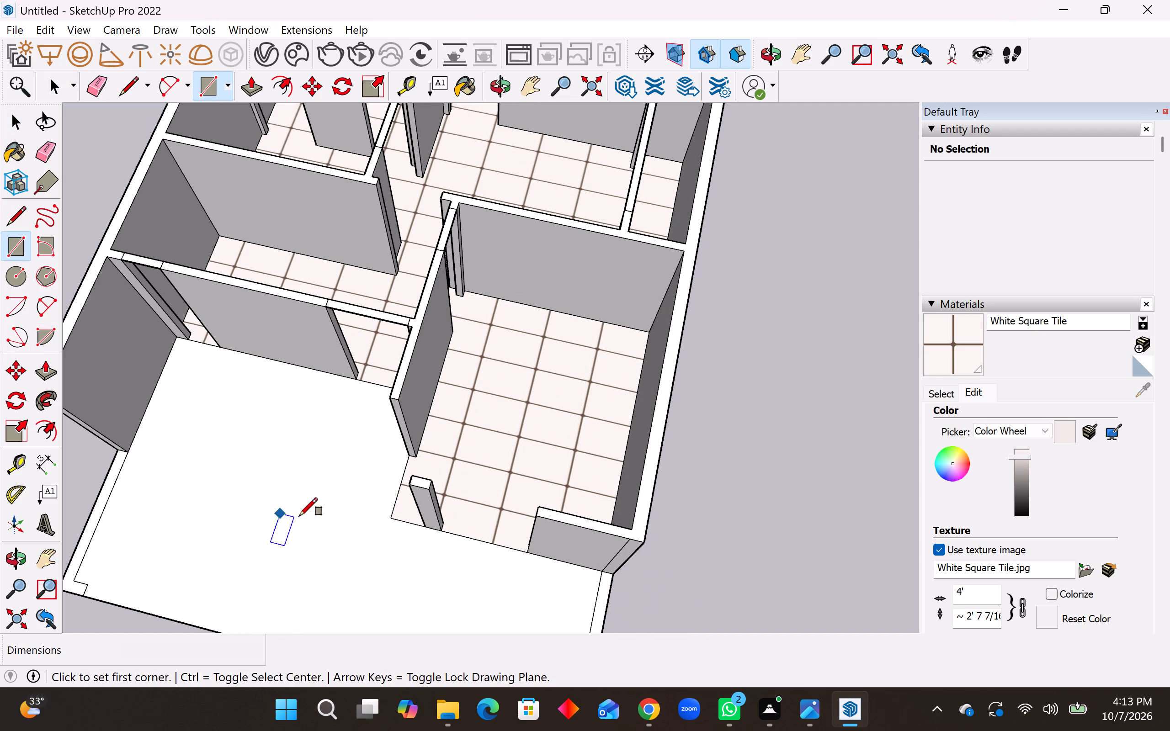
{"action": "scroll", "coordinate": [321, 482], "scroll_direction": "up", "scroll_amount": 5}
{"action": "left_click", "coordinate": [507, 495]}
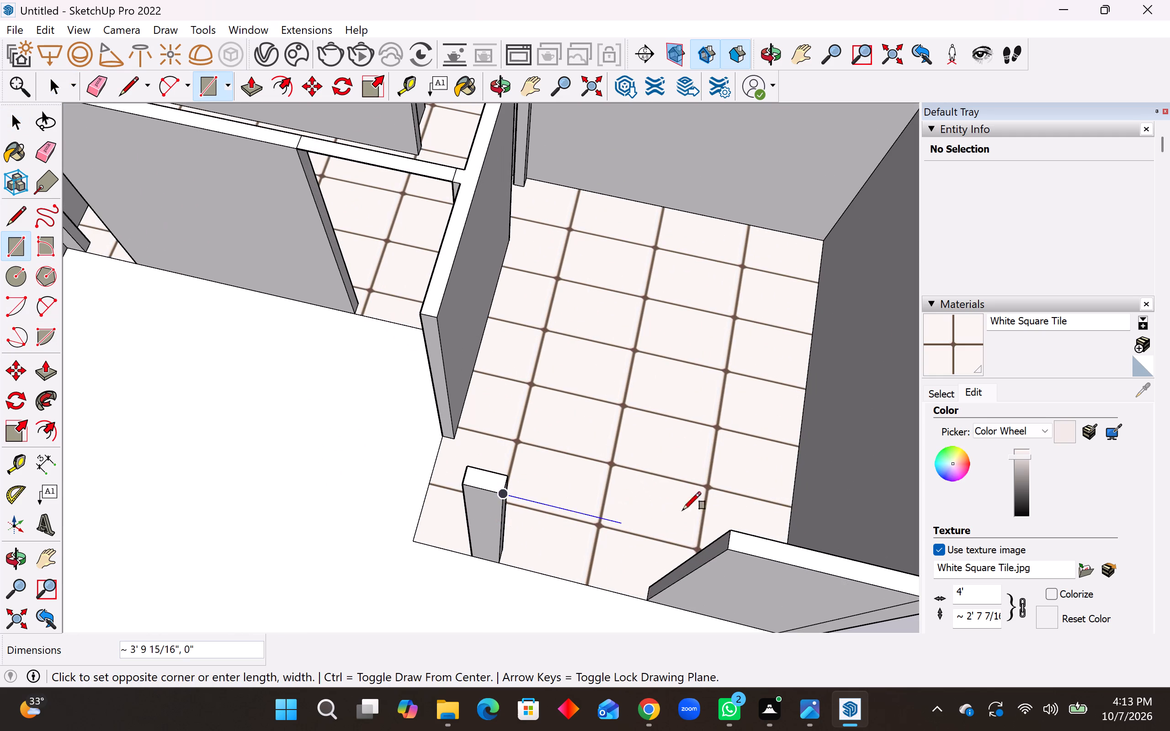
{"action": "left_click", "coordinate": [728, 533]}
Delete the vertical face filling the front opening between the pillar and the wall segment.
{"action": "middle_click_drag", "start_coordinate": [552, 543], "coordinate": [584, 479]}
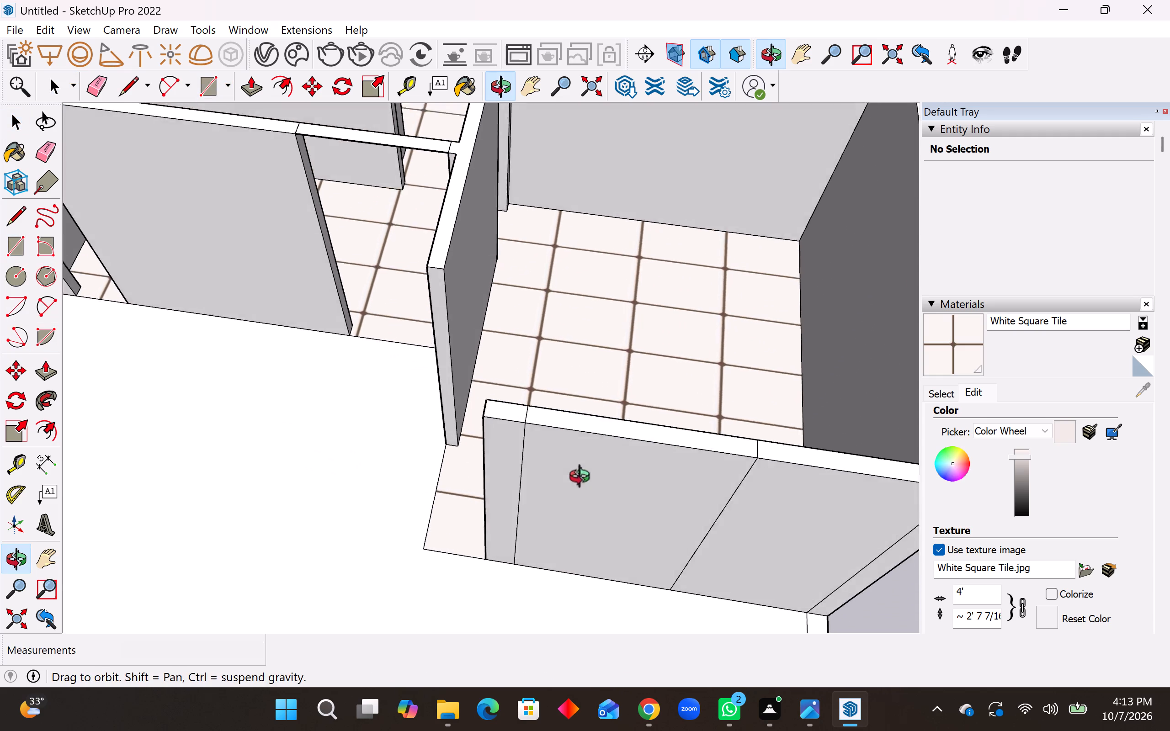
{"action": "middle_click_drag", "start_coordinate": [584, 479], "coordinate": [594, 457]}
{"action": "key", "text": "space"}
{"action": "left_click", "coordinate": [583, 518]}
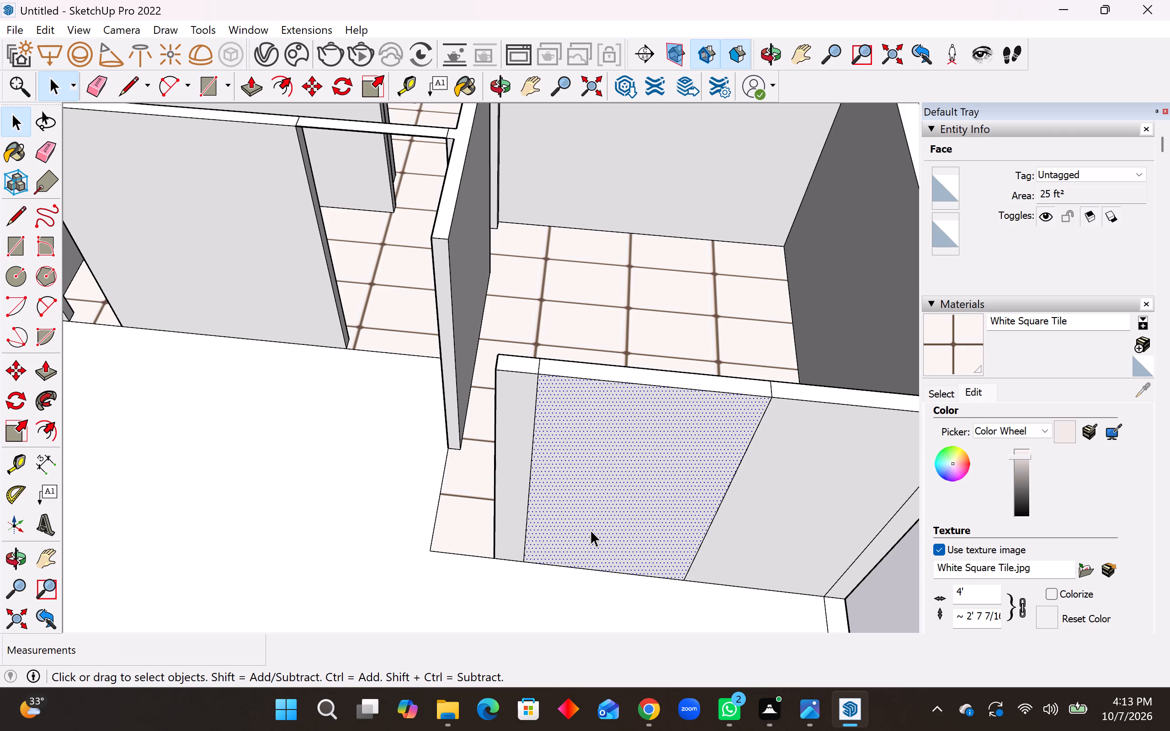
{"action": "key", "text": "Delete"}
Draw a 4' 6" by about 2' 5" rectangle at wall-top height from the front room's side-wall end to the pillar.
{"action": "scroll", "coordinate": [413, 388], "scroll_direction": "down", "scroll_amount": 1}
{"action": "middle_click_drag", "start_coordinate": [476, 398], "coordinate": [479, 400]}
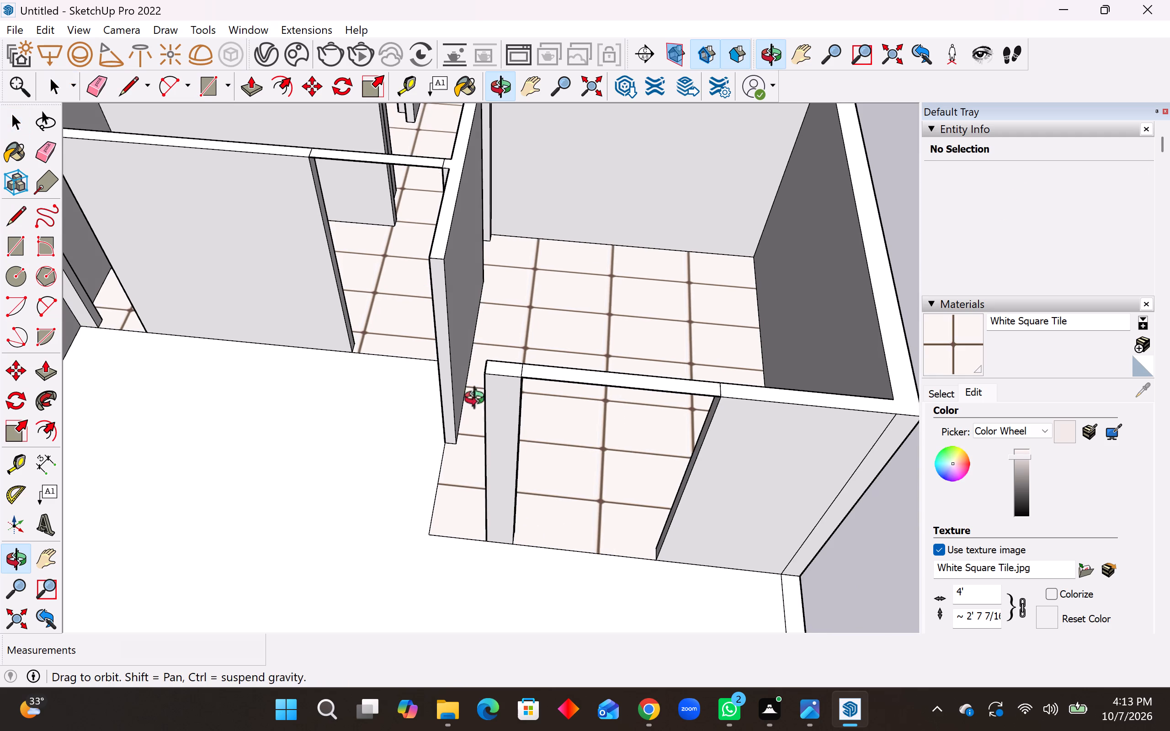
{"action": "middle_click_drag", "start_coordinate": [479, 400], "coordinate": [776, 418]}
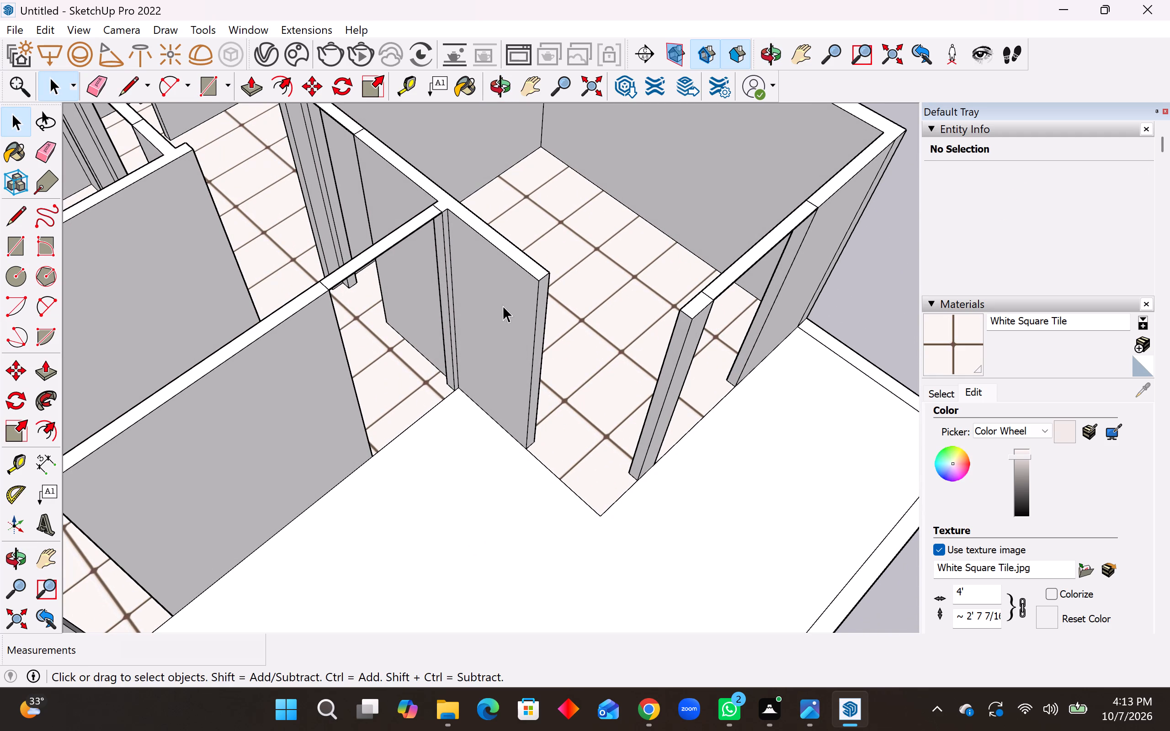
{"action": "left_click", "coordinate": [17, 238]}
{"action": "left_click", "coordinate": [538, 279]}
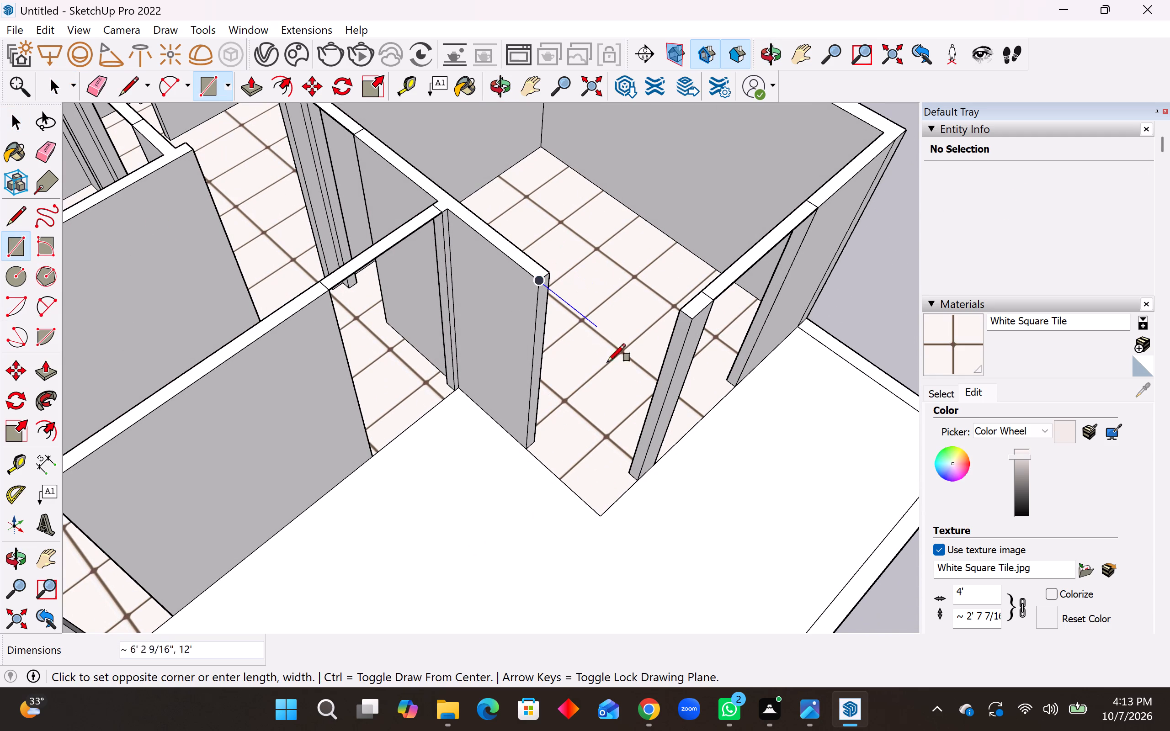
{"action": "scroll", "coordinate": [694, 323], "scroll_direction": "up", "scroll_amount": 3}
{"action": "left_click", "coordinate": [694, 323]}
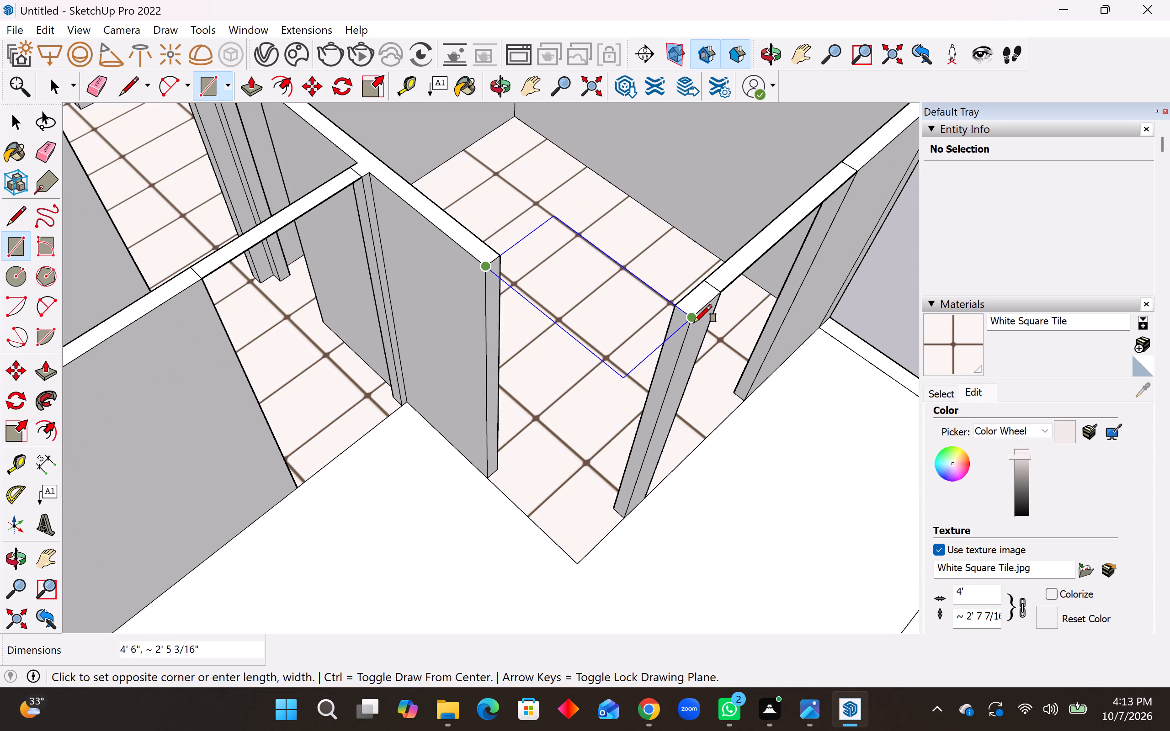
{"action": "middle_click_drag", "start_coordinate": [677, 322], "coordinate": [665, 376]}
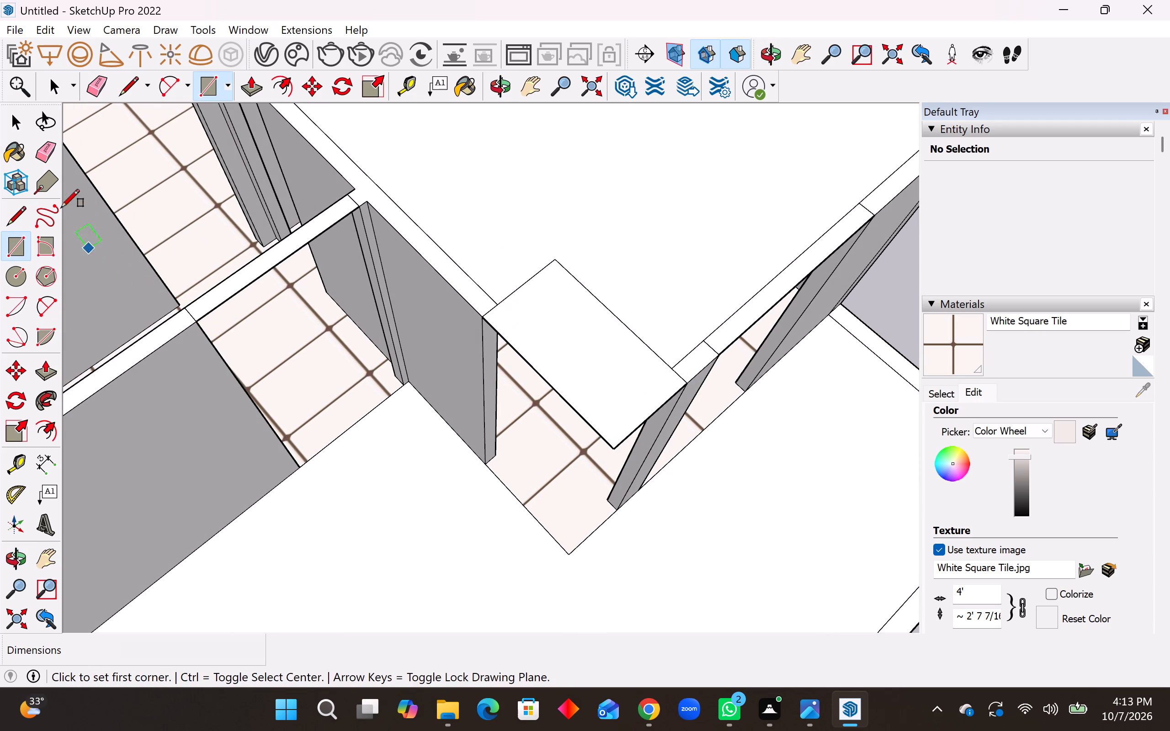
Turn the corner rectangle into an L-shaped wall top with inner lines of 4' and about 1' 11", erasing the surplus edges inside the room.
{"action": "left_click", "coordinate": [16, 213]}
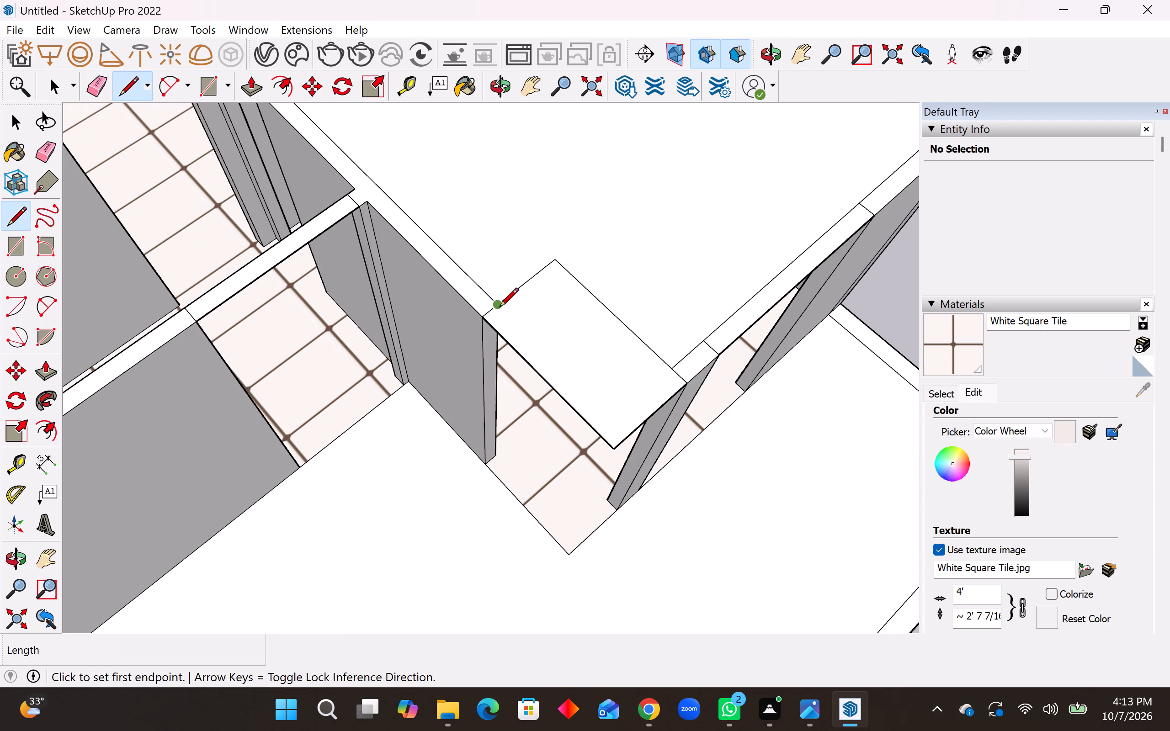
{"action": "left_click", "coordinate": [499, 308]}
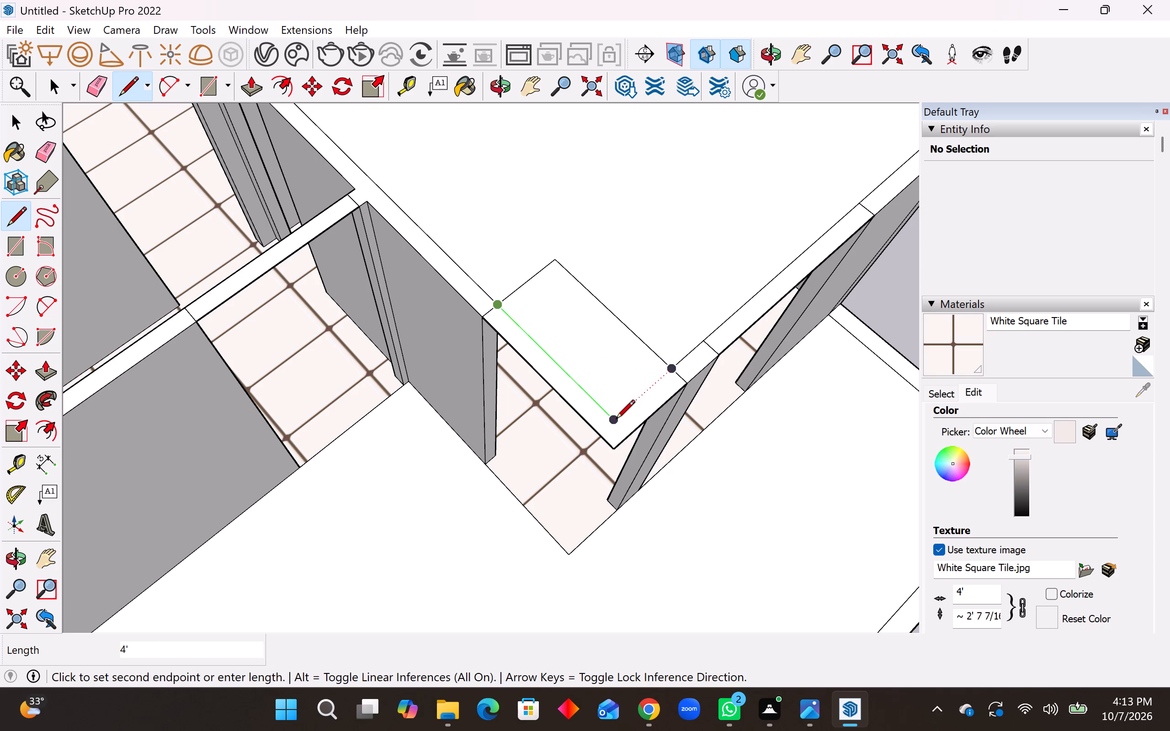
{"action": "left_click", "coordinate": [615, 420]}
{"action": "left_click", "coordinate": [671, 373]}
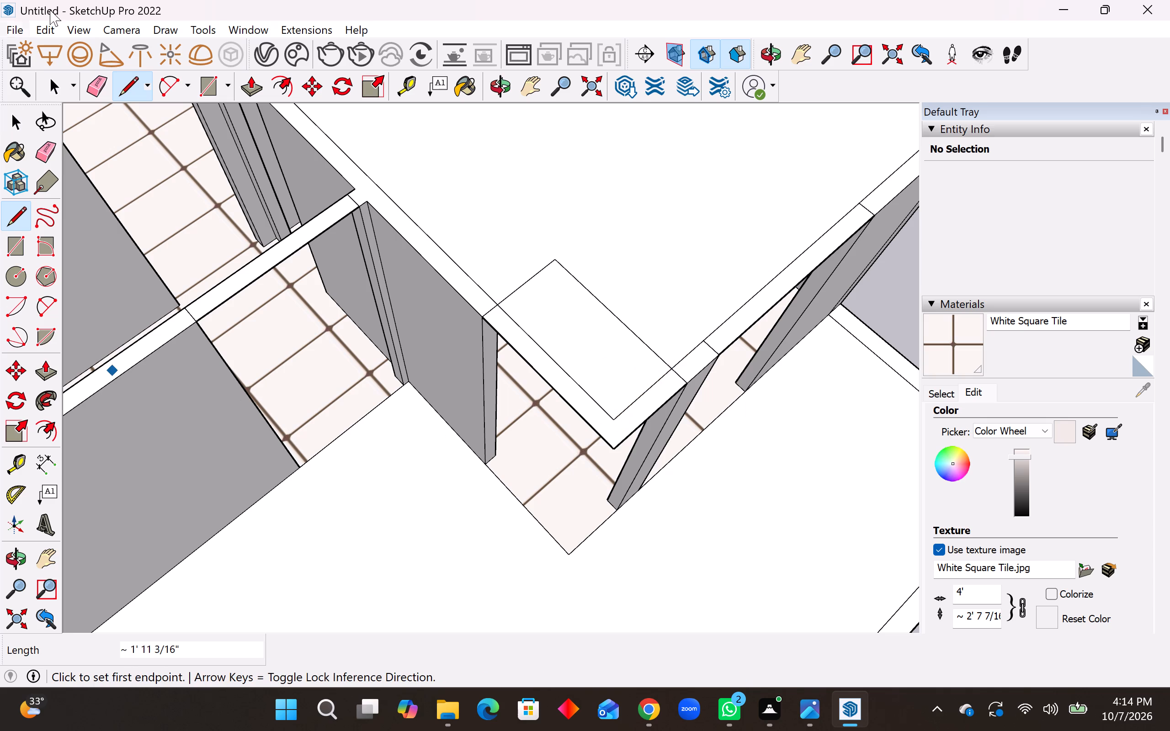
{"action": "left_click", "coordinate": [45, 154]}
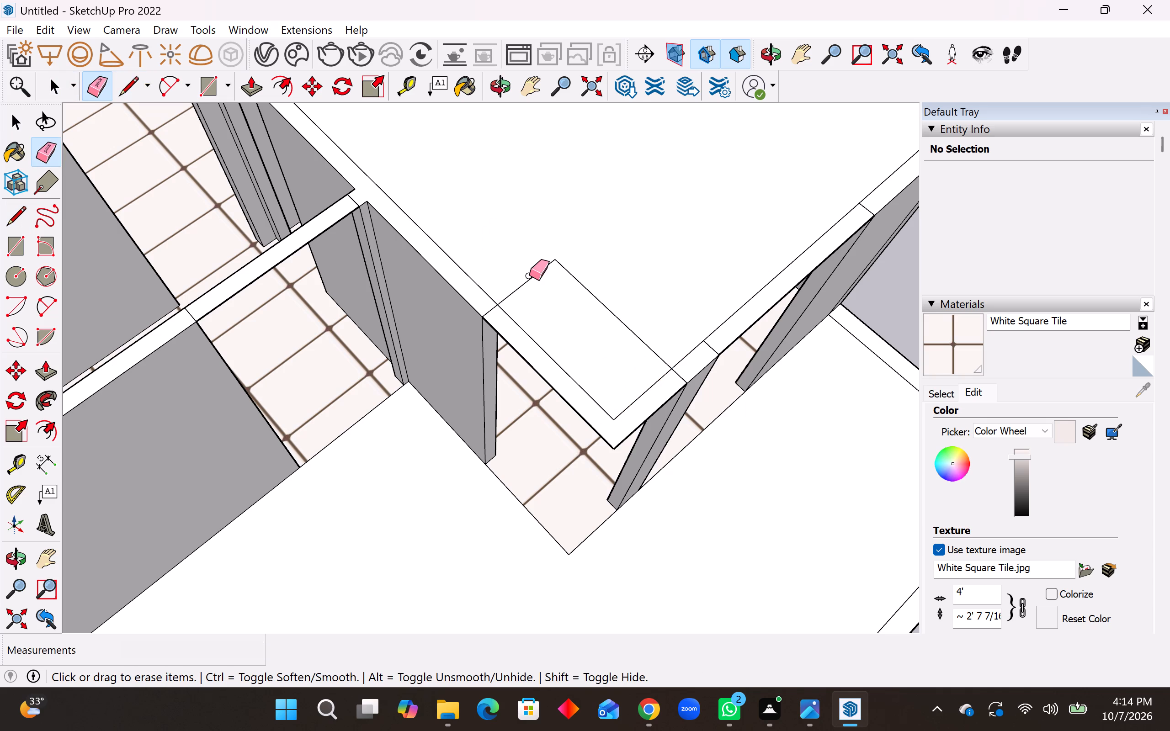
{"action": "left_click_drag", "start_coordinate": [529, 275], "coordinate": [613, 298]}
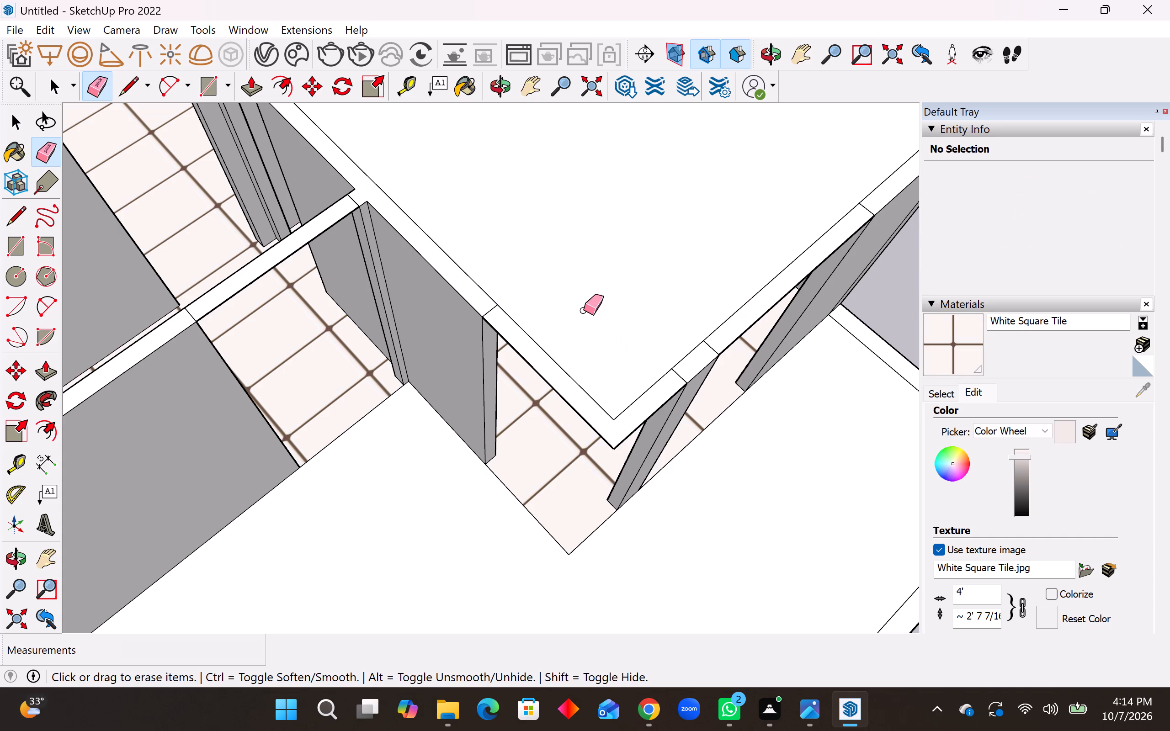
Delete the top face covering the front corner room.
{"action": "key", "text": "space"}
{"action": "left_click", "coordinate": [624, 301]}
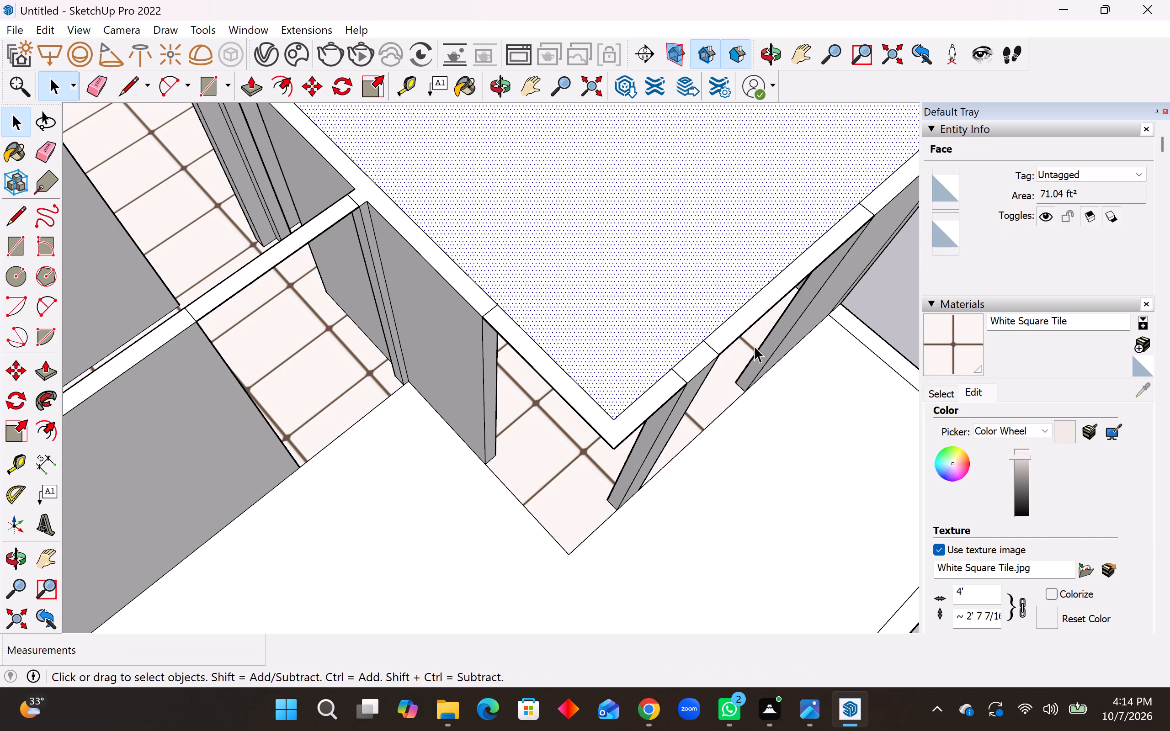
{"action": "key", "text": "Delete"}
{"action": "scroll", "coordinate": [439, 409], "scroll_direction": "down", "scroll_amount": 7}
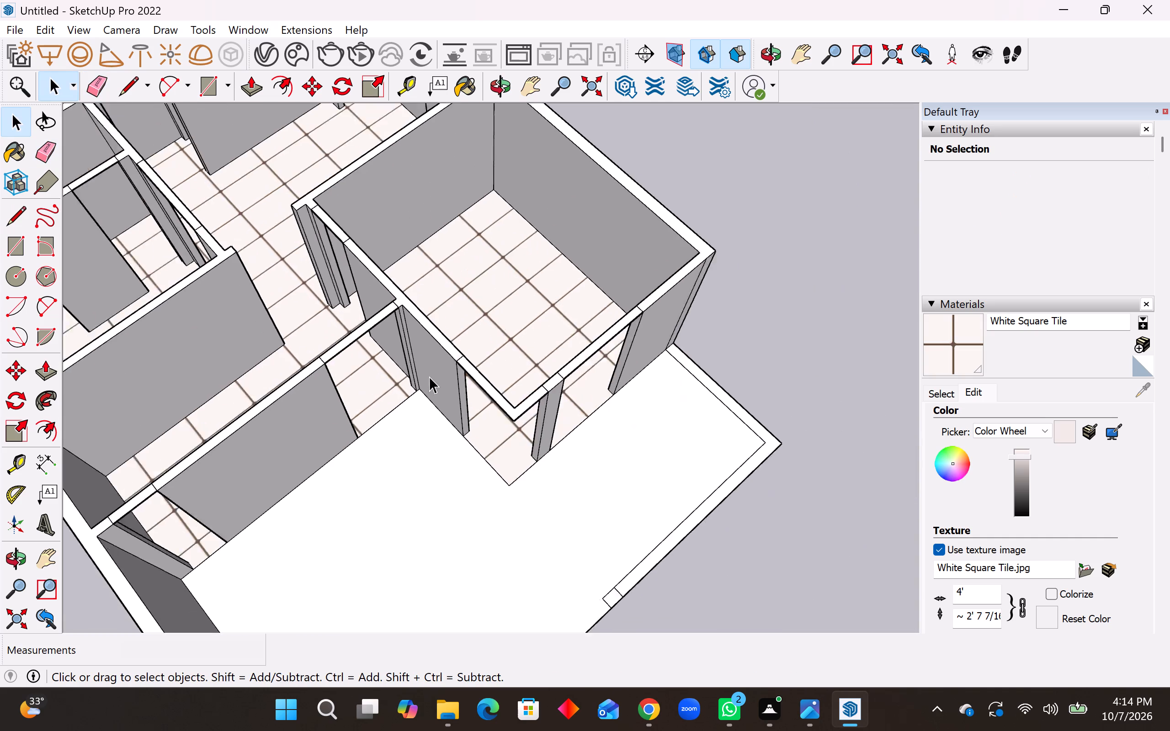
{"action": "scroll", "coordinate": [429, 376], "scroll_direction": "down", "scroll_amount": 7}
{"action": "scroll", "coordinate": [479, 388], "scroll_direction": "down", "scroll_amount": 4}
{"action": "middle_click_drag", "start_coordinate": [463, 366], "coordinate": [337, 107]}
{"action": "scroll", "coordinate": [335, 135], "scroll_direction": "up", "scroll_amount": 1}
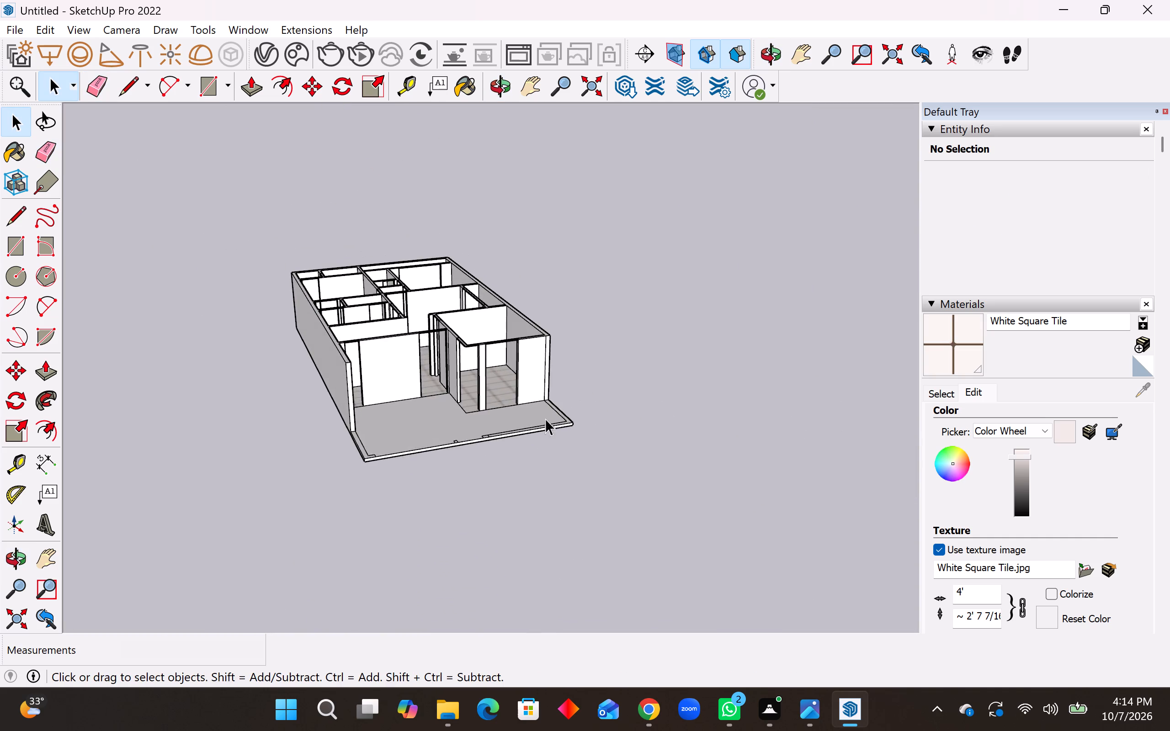
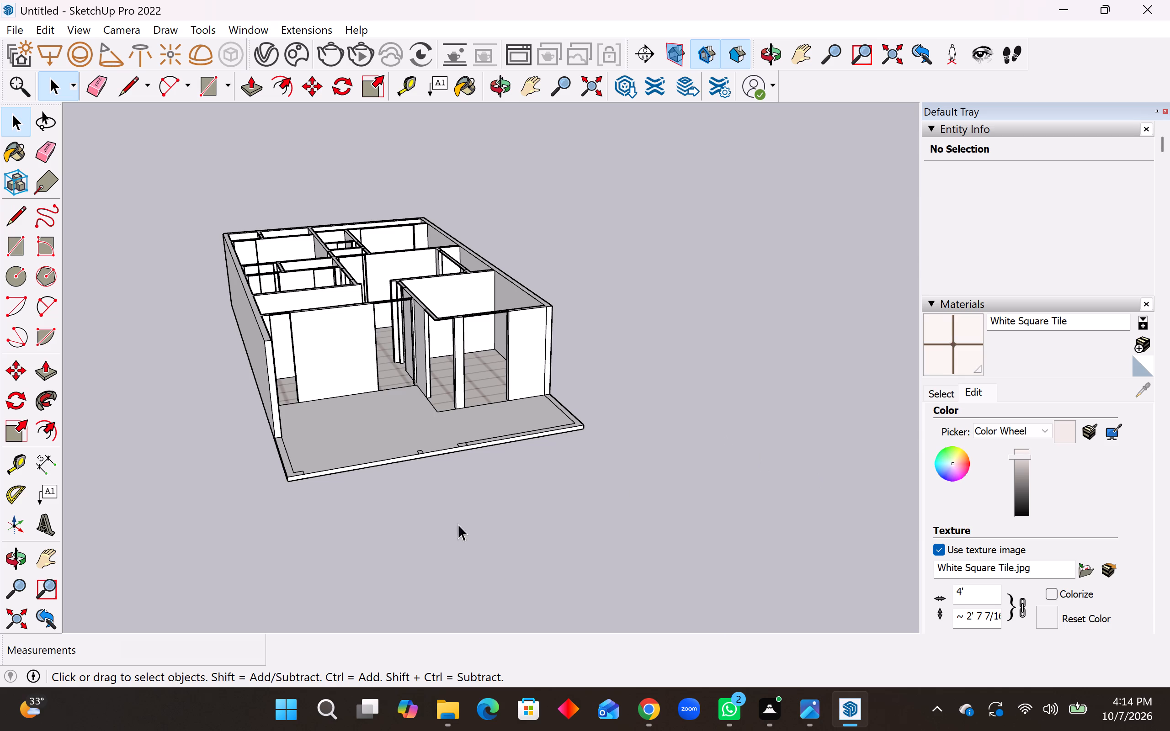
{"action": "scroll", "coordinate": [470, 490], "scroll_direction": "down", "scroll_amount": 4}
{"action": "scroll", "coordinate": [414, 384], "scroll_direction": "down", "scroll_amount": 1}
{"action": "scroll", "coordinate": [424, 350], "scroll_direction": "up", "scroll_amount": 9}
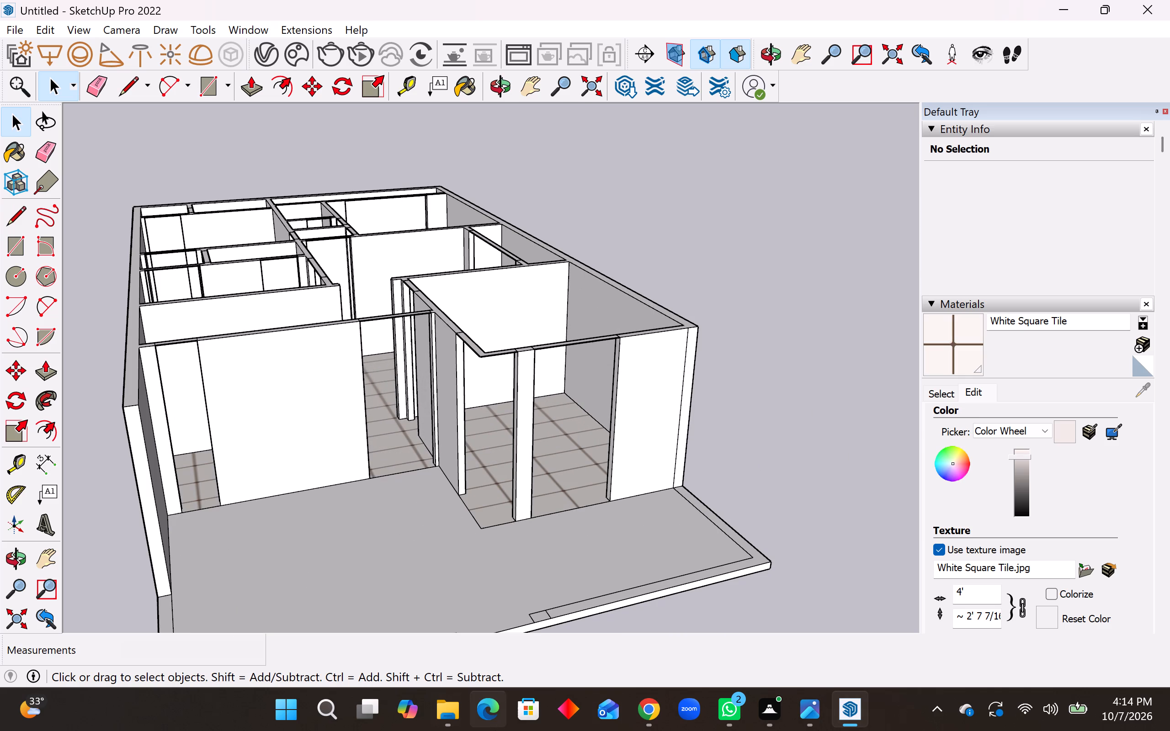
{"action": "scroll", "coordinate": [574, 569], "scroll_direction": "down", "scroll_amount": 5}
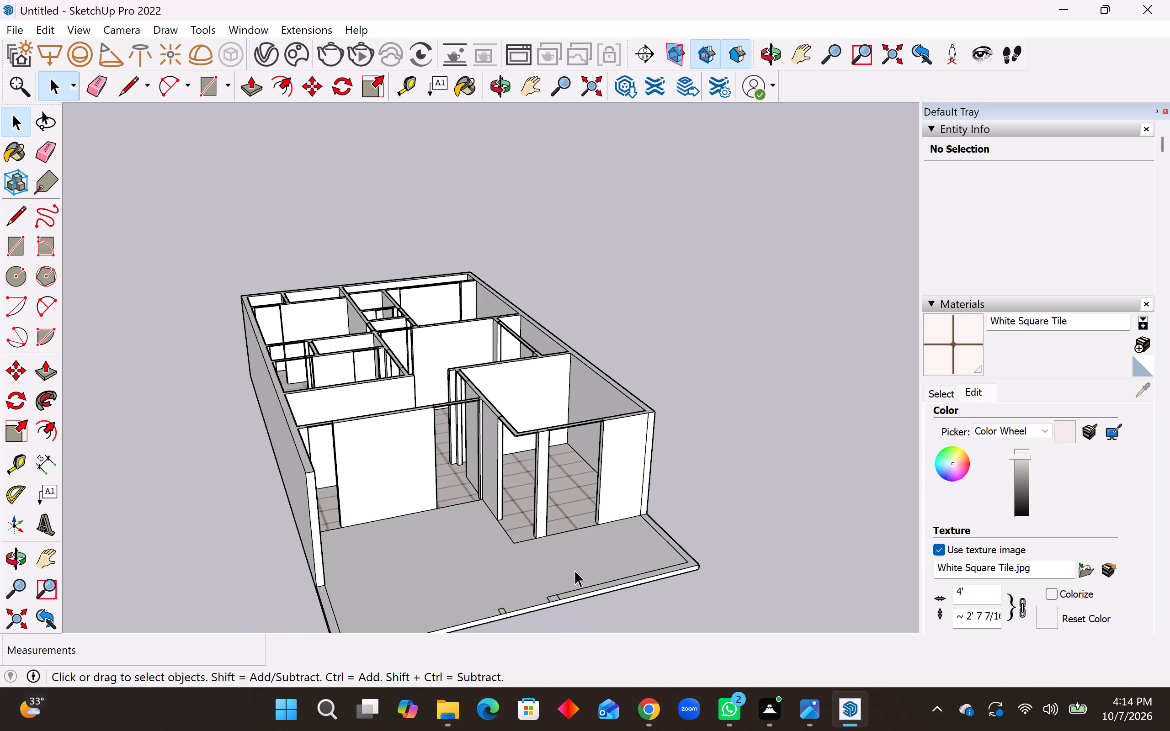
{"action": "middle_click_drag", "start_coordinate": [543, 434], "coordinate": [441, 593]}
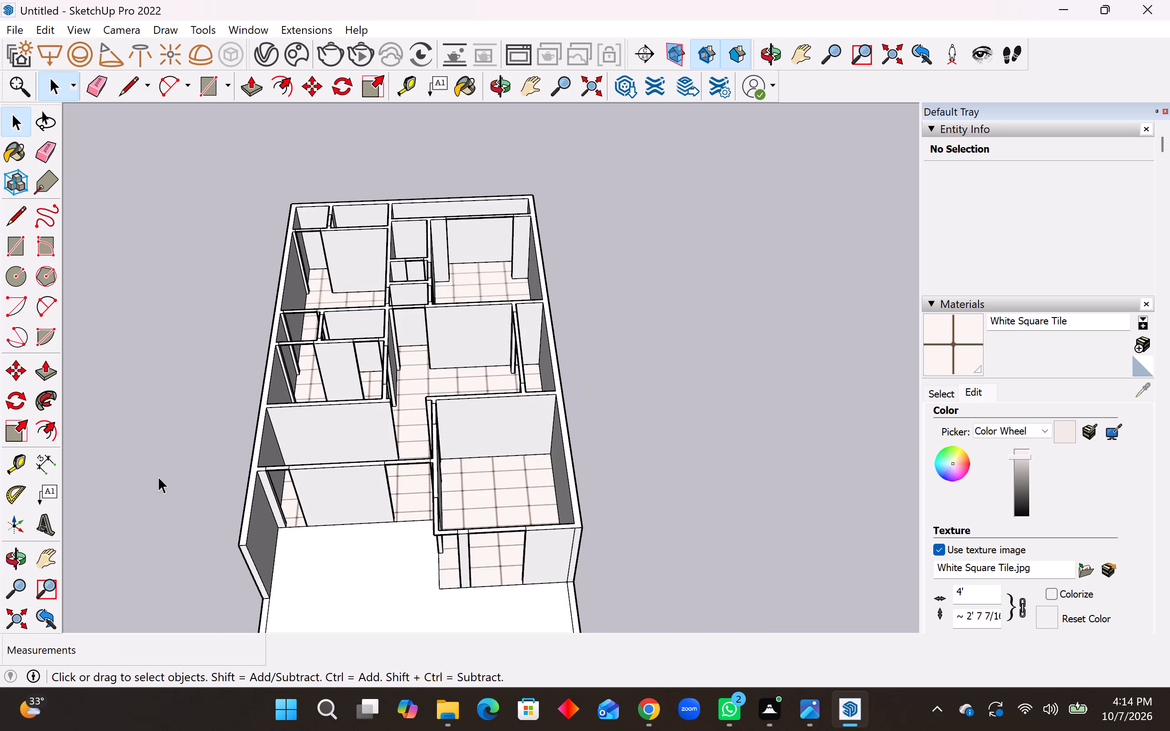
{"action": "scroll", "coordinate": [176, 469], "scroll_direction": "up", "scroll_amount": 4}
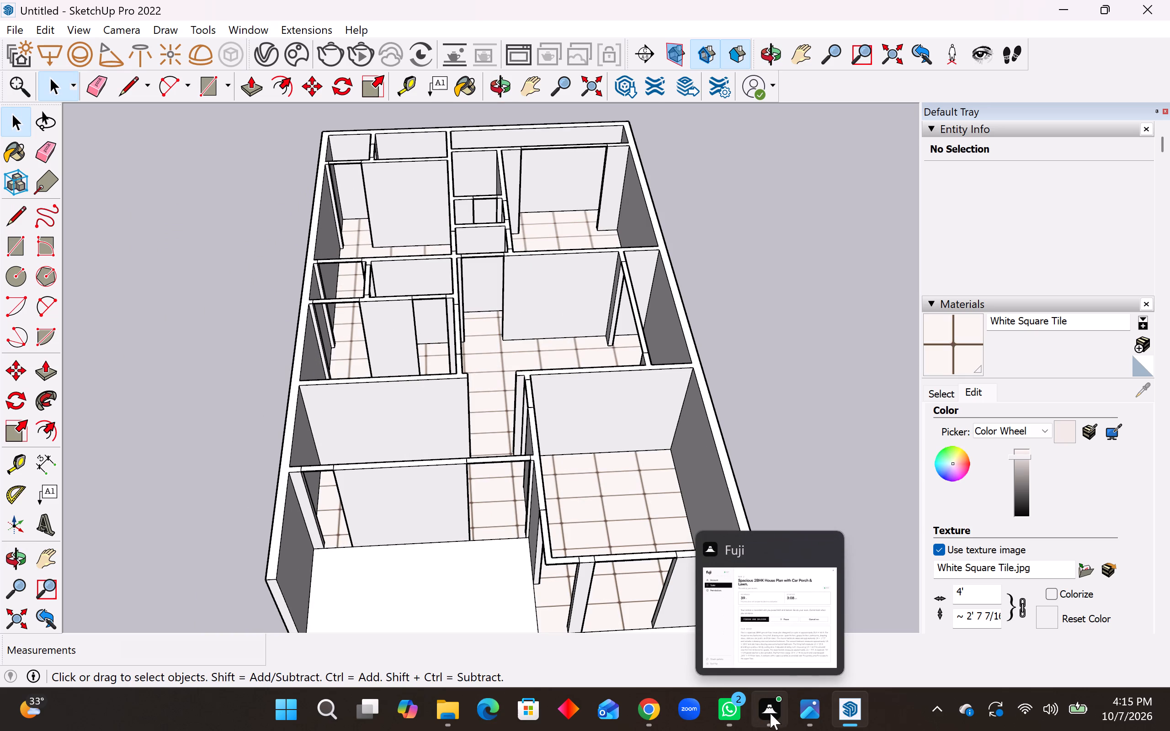
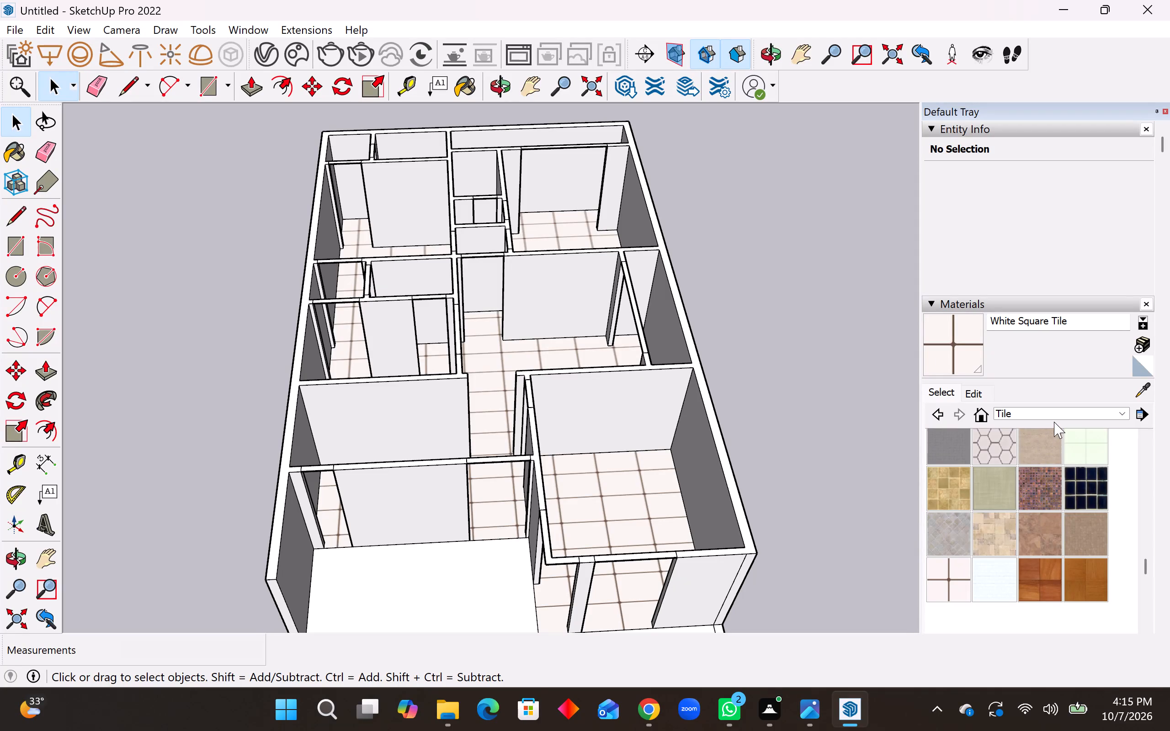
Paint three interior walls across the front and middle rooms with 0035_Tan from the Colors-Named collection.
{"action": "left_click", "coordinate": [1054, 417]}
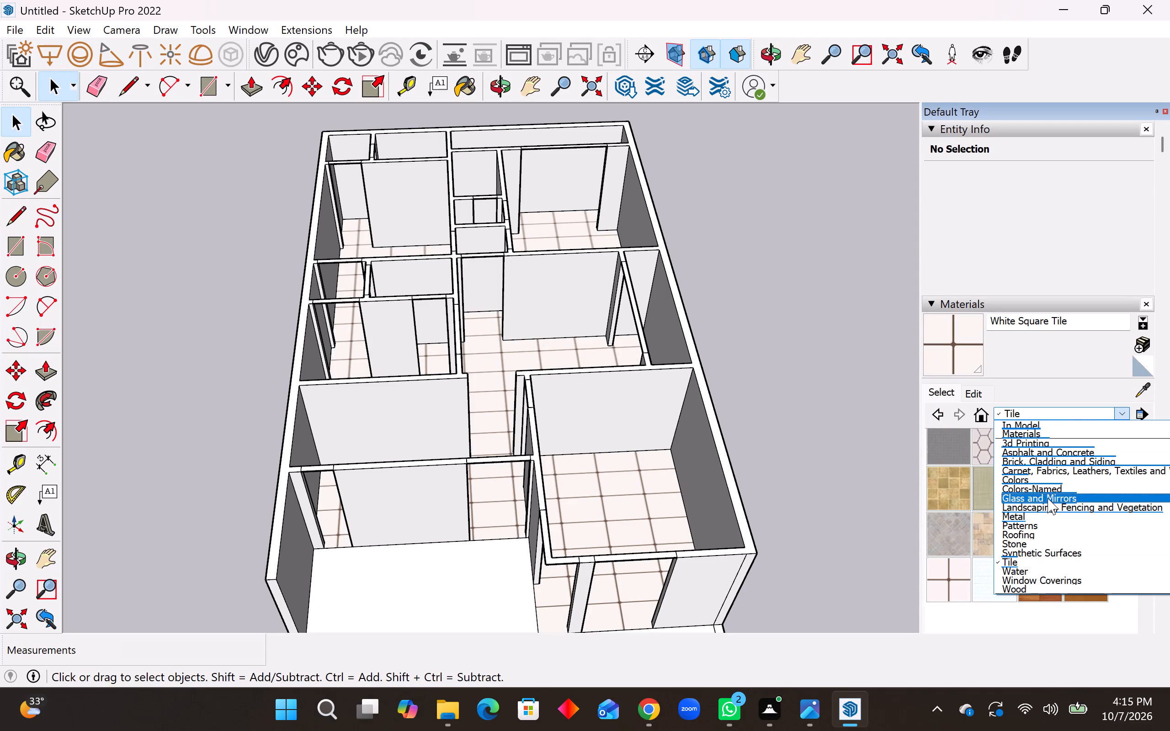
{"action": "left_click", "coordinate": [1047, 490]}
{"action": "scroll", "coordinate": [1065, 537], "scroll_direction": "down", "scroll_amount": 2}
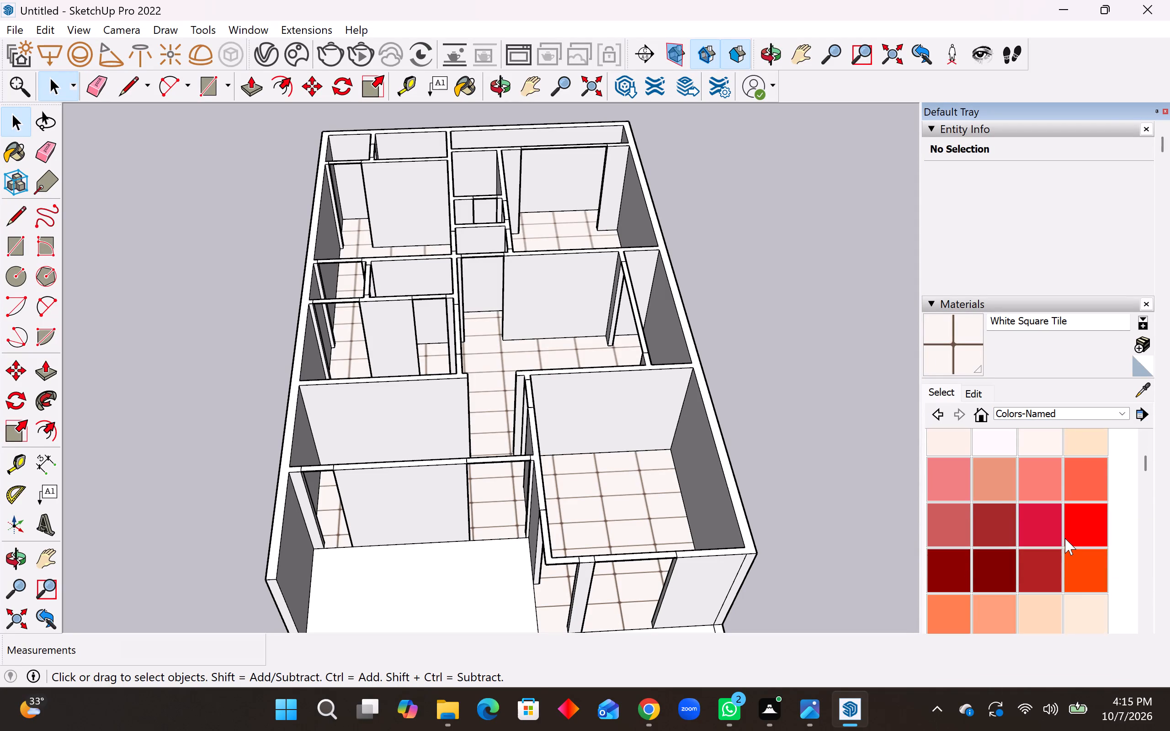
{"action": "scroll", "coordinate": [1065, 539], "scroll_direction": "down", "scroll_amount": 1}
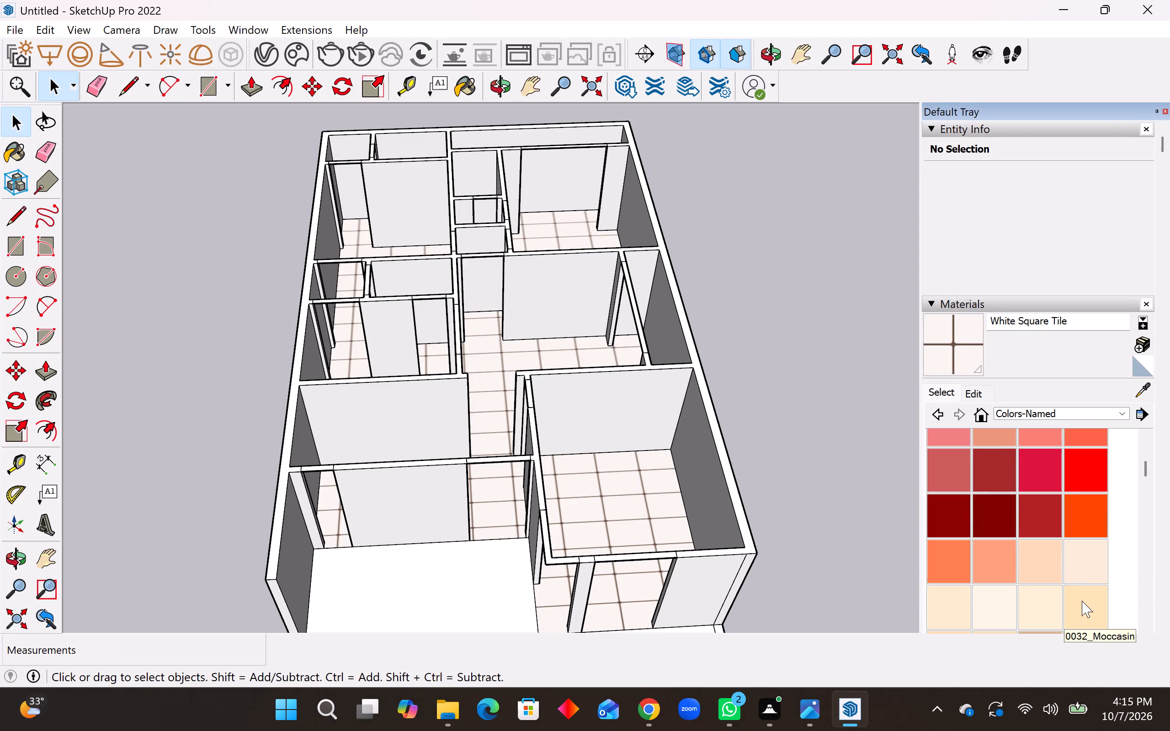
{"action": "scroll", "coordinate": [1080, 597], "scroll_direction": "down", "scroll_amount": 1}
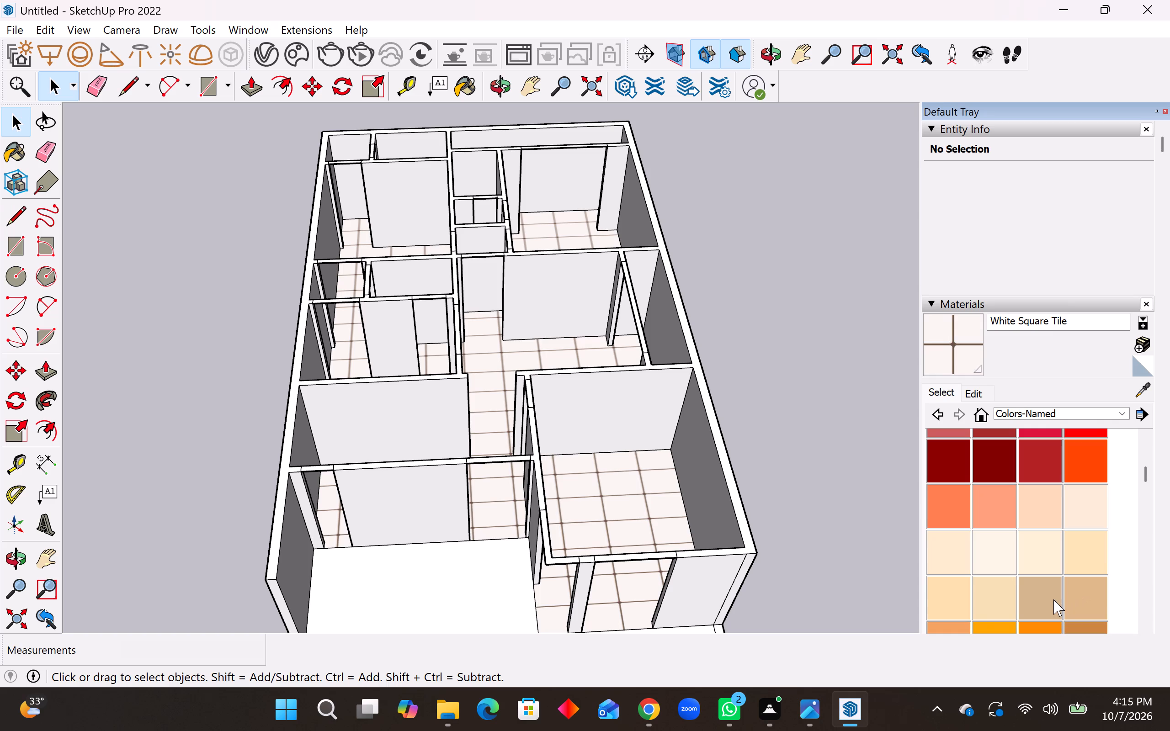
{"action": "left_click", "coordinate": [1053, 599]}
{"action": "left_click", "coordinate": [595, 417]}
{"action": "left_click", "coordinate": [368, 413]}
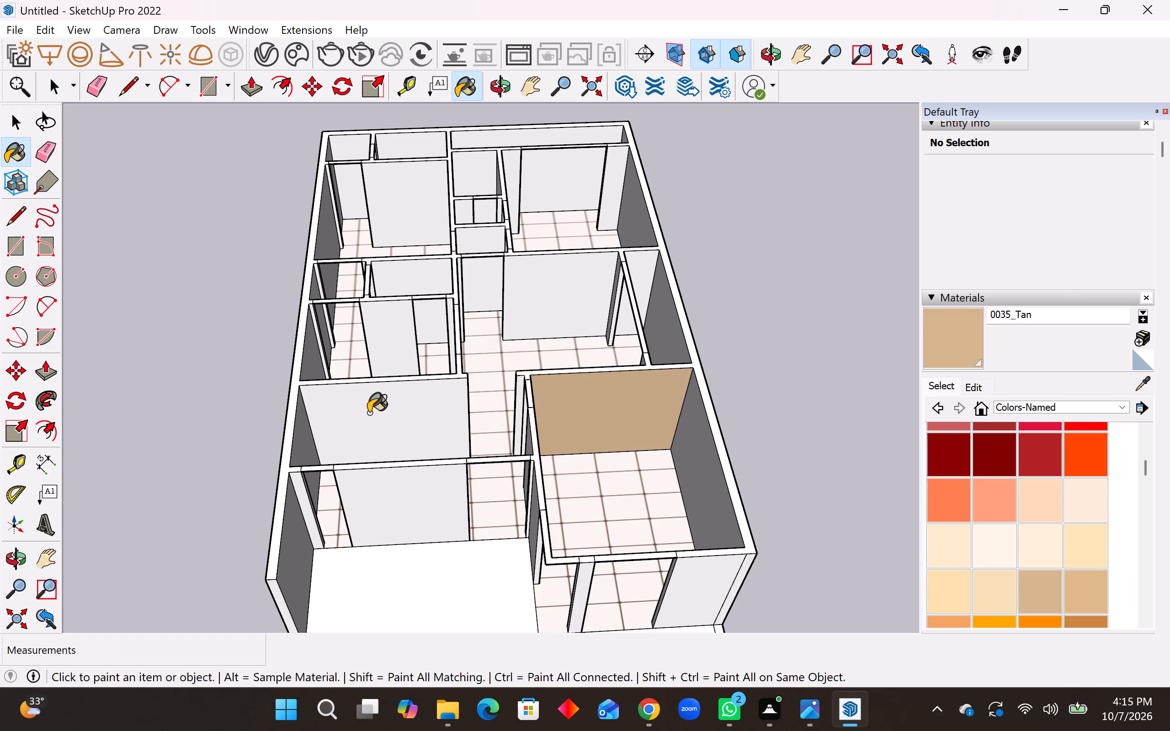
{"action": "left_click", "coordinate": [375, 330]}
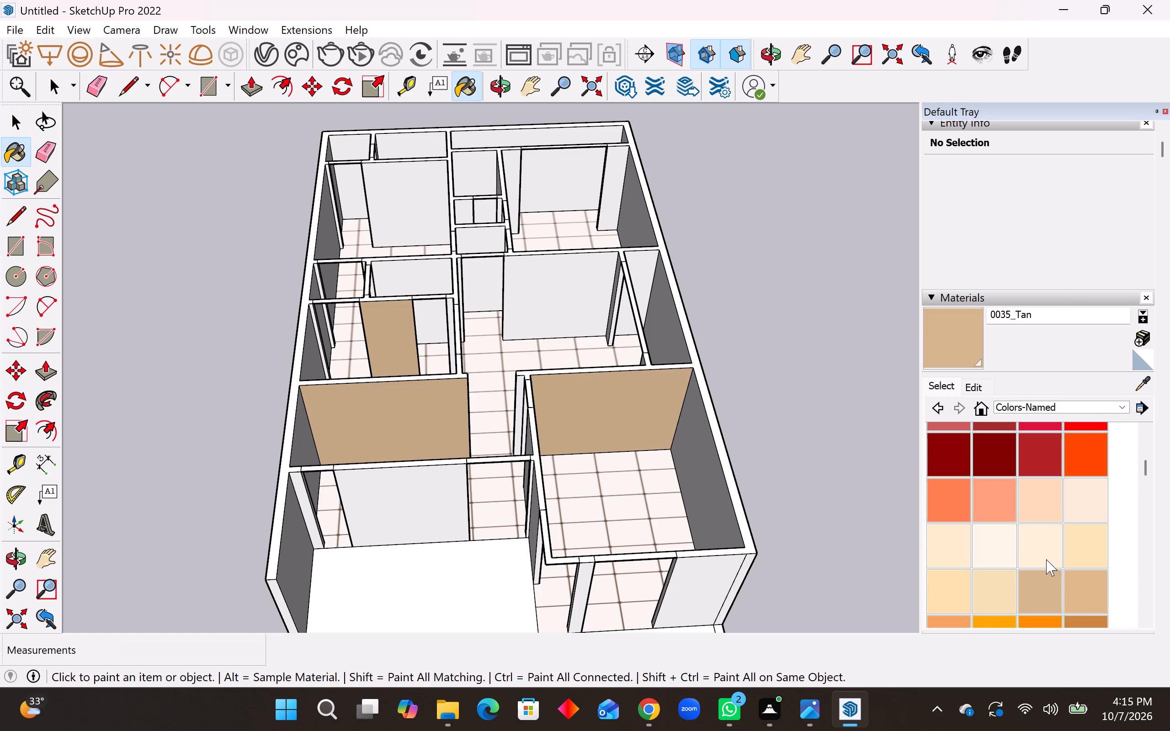
Paint the three tan walls and the adjoining inner face of the left outer wall with 0034_Wheat.
{"action": "left_click", "coordinate": [992, 582]}
{"action": "left_click", "coordinate": [622, 417]}
{"action": "left_click", "coordinate": [354, 404]}
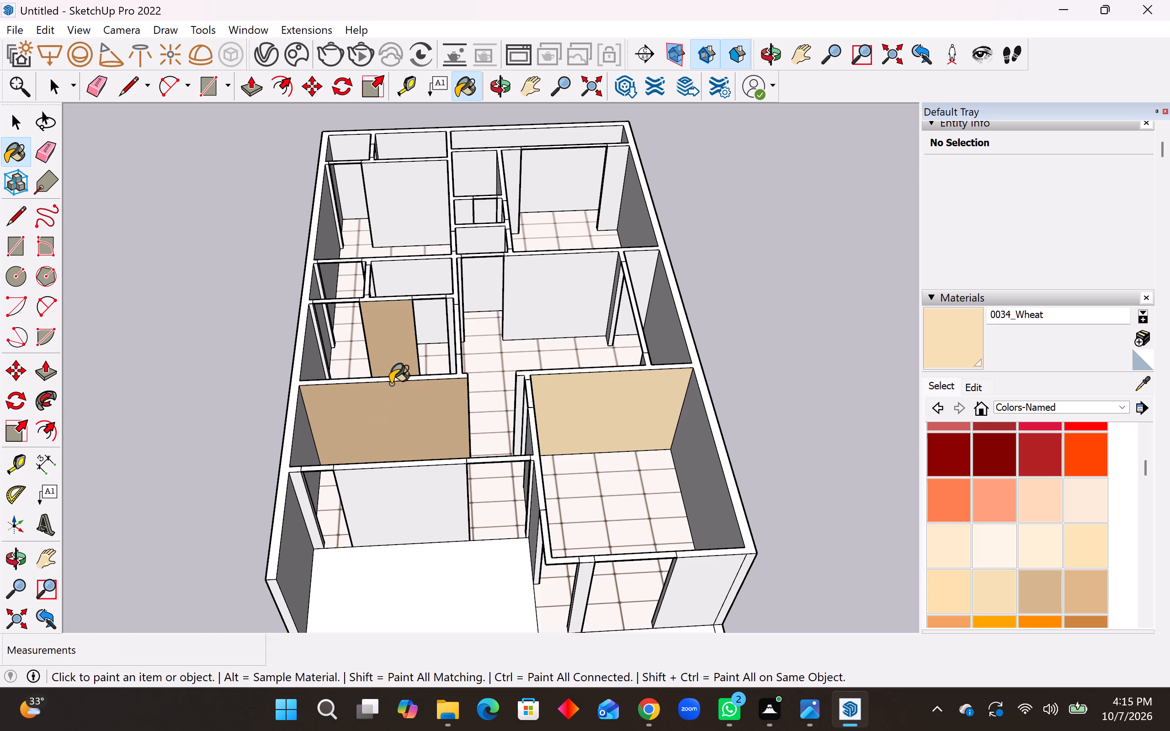
{"action": "left_click_drag", "start_coordinate": [394, 344], "coordinate": [396, 401]}
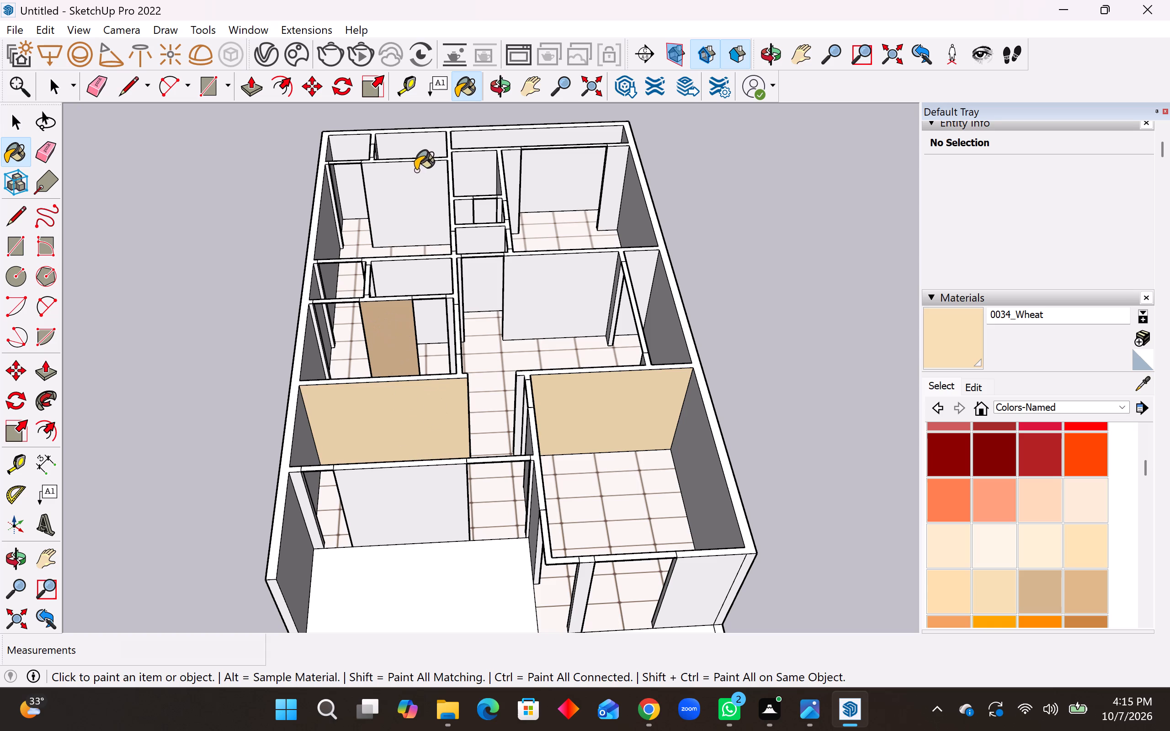
{"action": "left_click", "coordinate": [401, 347]}
{"action": "scroll", "coordinate": [480, 431], "scroll_direction": "down", "scroll_amount": 4}
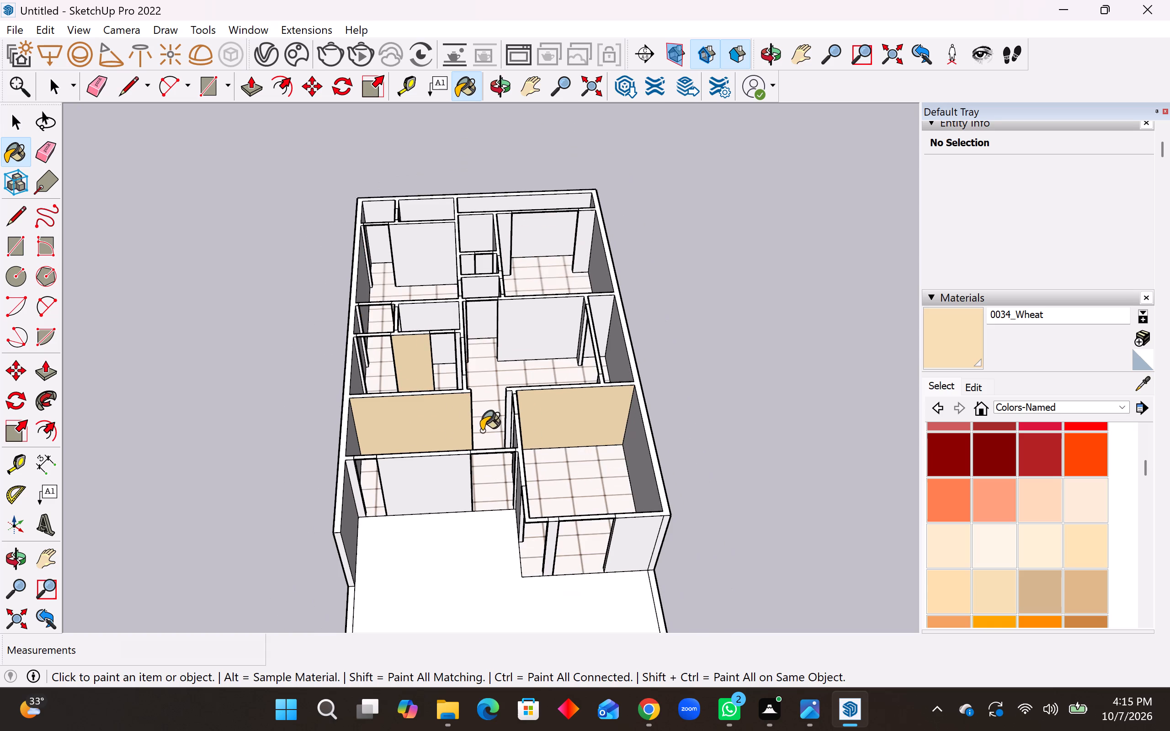
{"action": "scroll", "coordinate": [426, 470], "scroll_direction": "up", "scroll_amount": 9}
{"action": "left_click", "coordinate": [277, 395]}
Paint the central room's back wall, passage walls, opening edges and right outer wall's inner faces with 0034_Wheat.
{"action": "middle_click_drag", "start_coordinate": [318, 415], "coordinate": [172, 515]}
{"action": "middle_click", "coordinate": [171, 515]}
{"action": "middle_click_drag", "start_coordinate": [459, 460], "coordinate": [174, 498]}
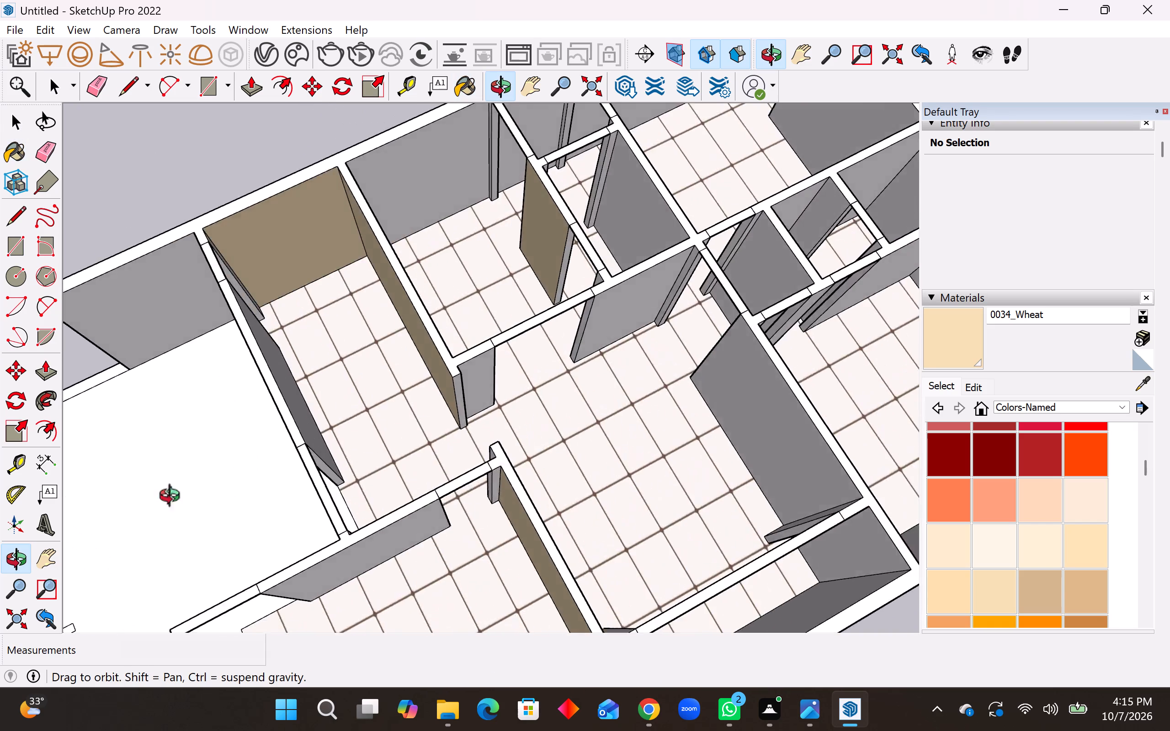
{"action": "middle_click_drag", "start_coordinate": [174, 498], "coordinate": [599, 336]}
{"action": "left_click", "coordinate": [646, 266]}
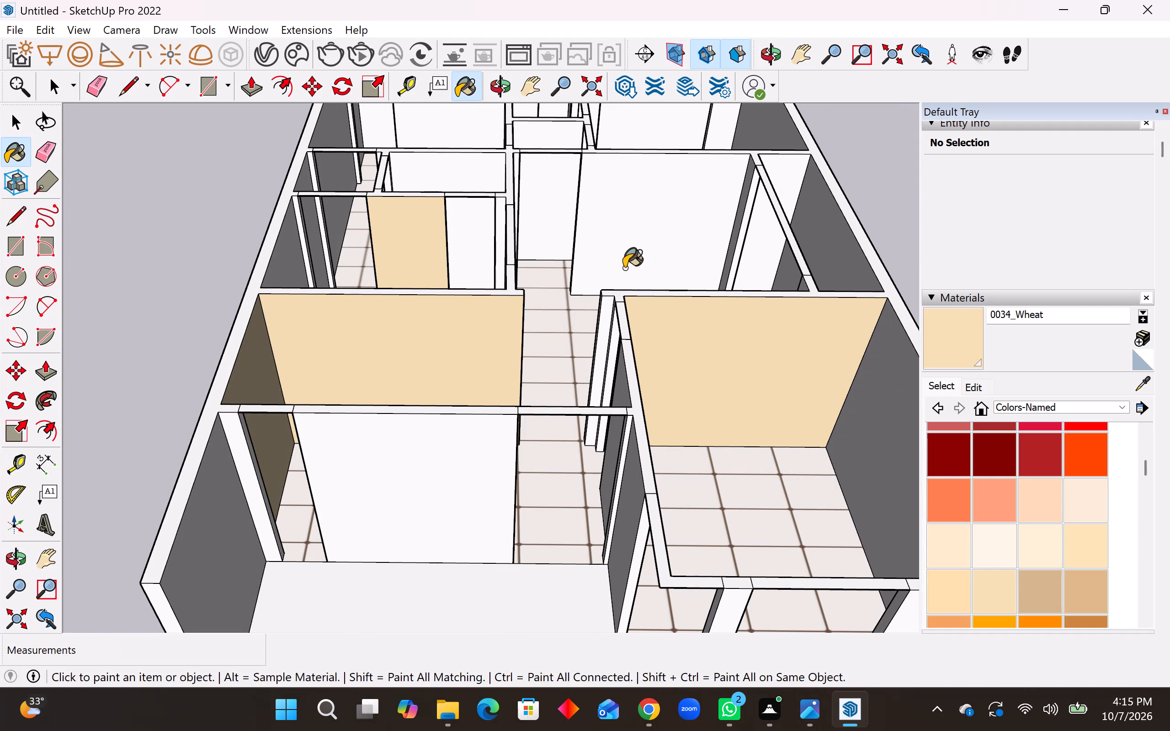
{"action": "left_click", "coordinate": [549, 208]}
{"action": "left_click", "coordinate": [759, 228]}
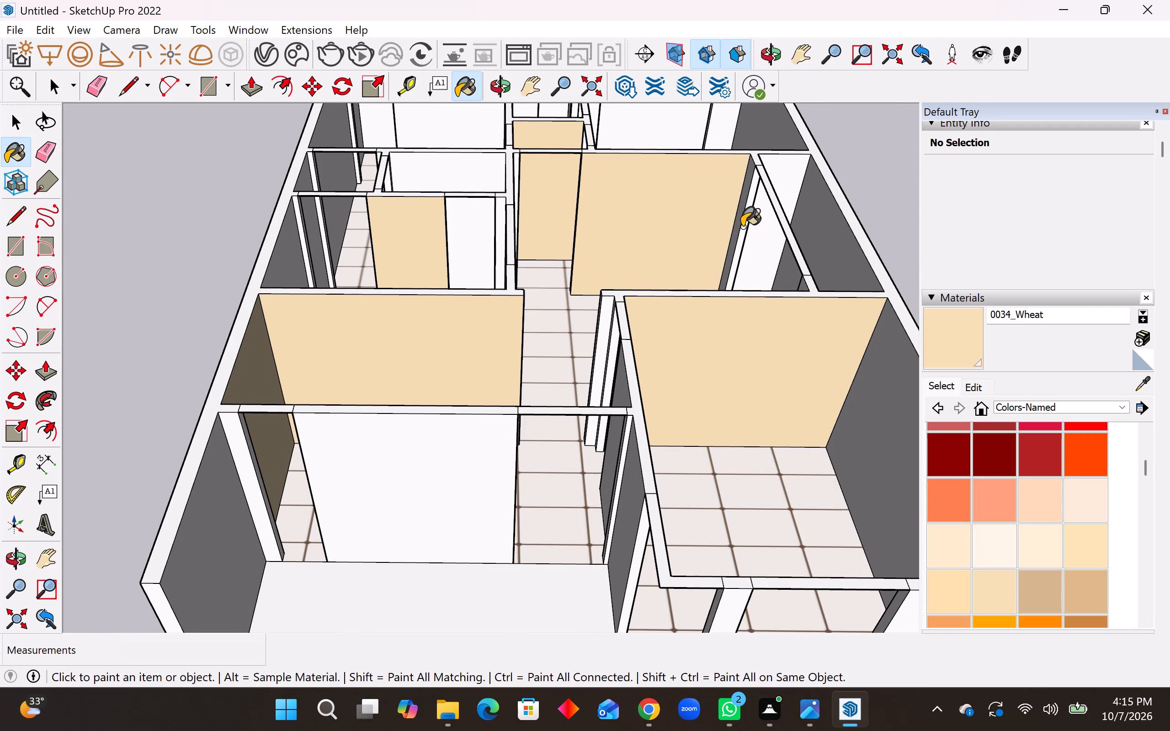
{"action": "left_click", "coordinate": [742, 226]}
{"action": "left_click", "coordinate": [737, 226]}
{"action": "left_click", "coordinate": [736, 224]}
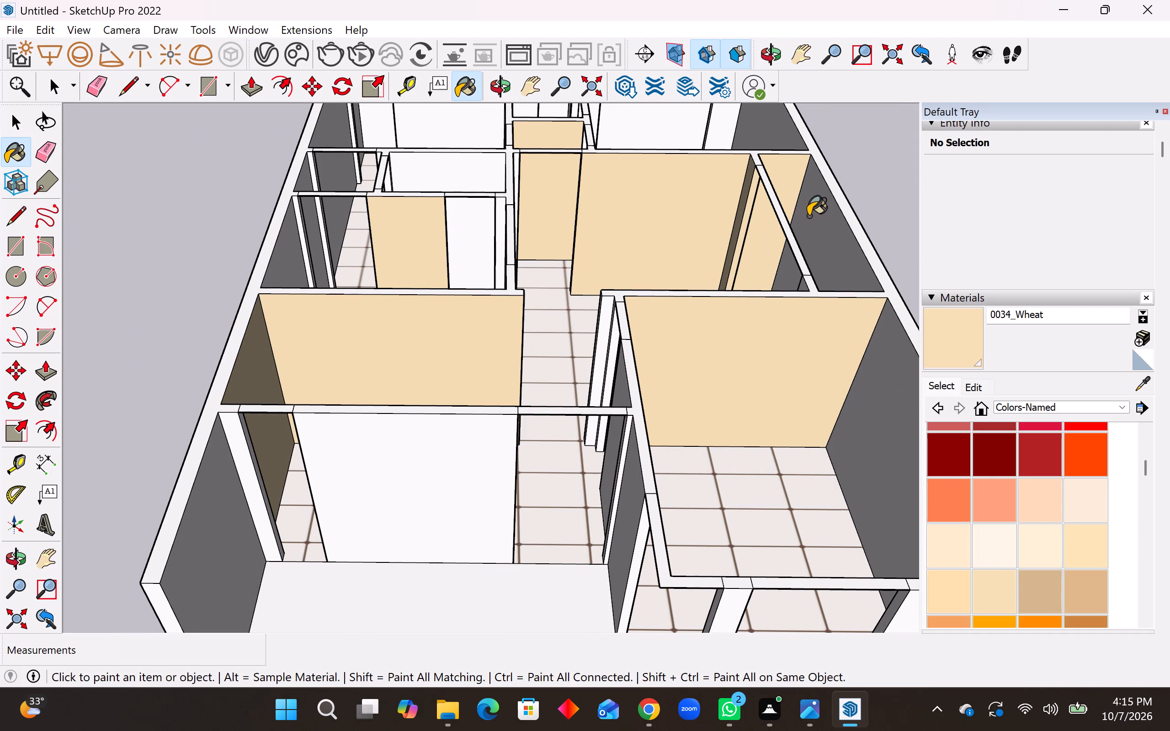
{"action": "left_click", "coordinate": [808, 216]}
{"action": "left_click", "coordinate": [800, 286]}
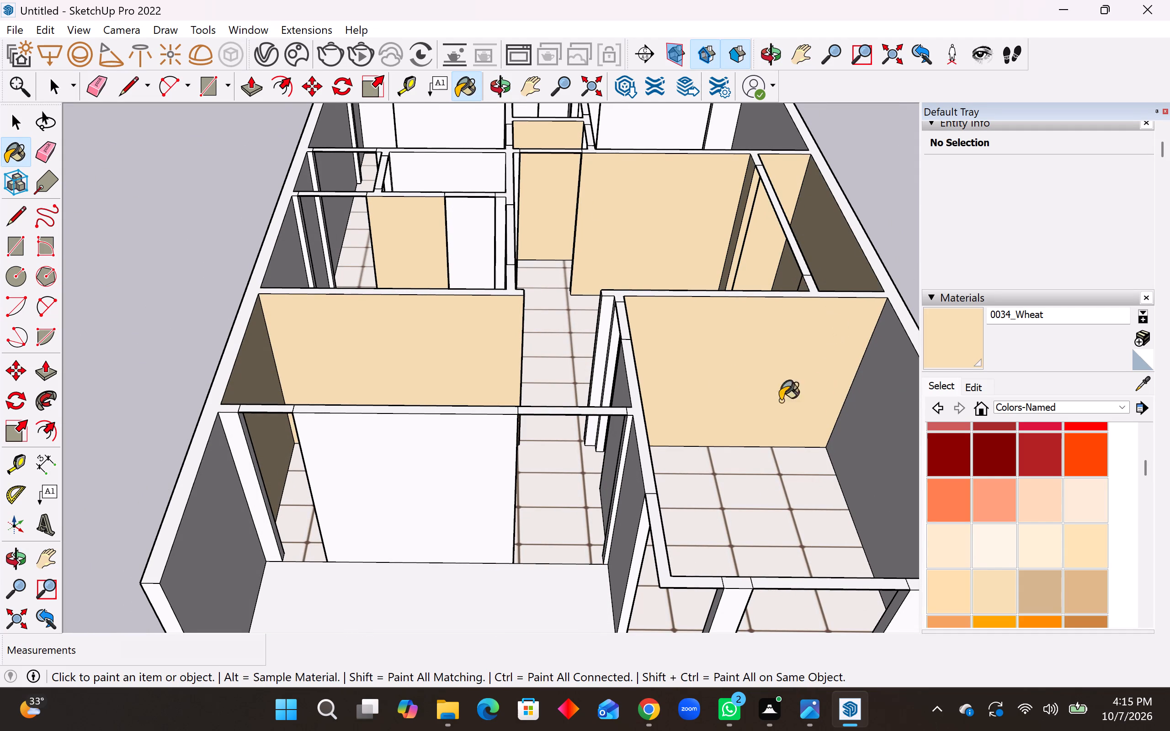
{"action": "scroll", "coordinate": [650, 369], "scroll_direction": "down", "scroll_amount": 9}
{"action": "left_click", "coordinate": [738, 403]}
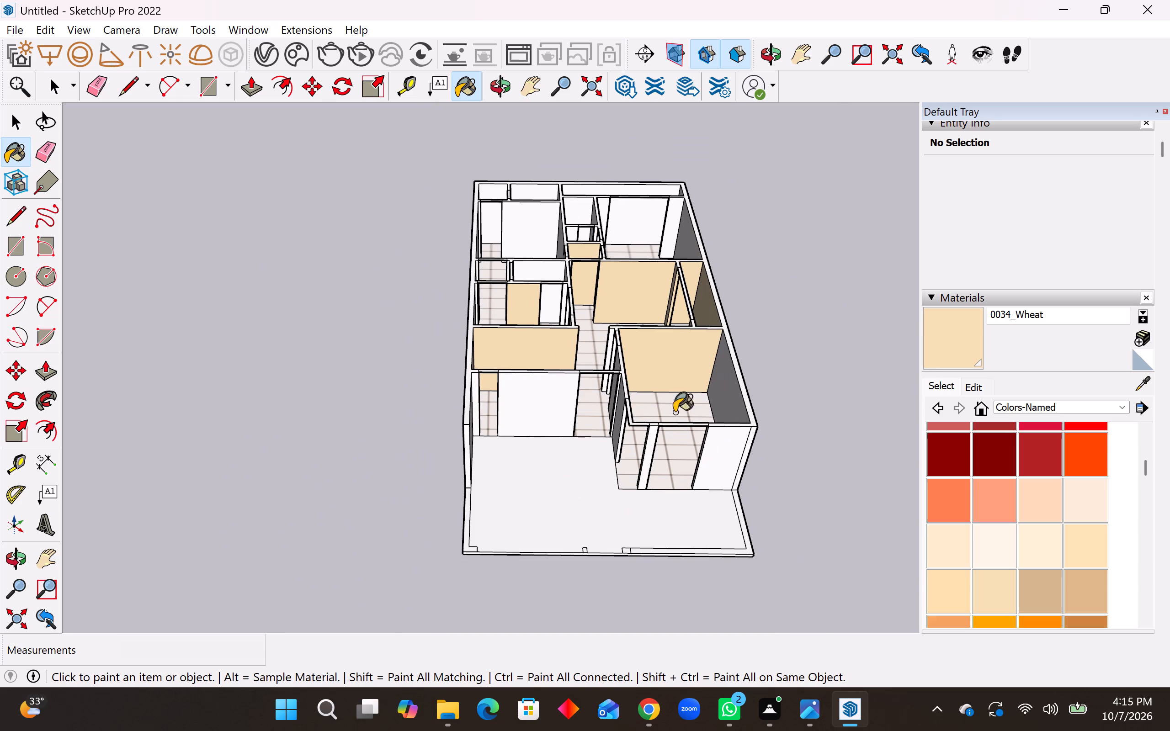
Paint the rear-left room's back wall, nearby partition ends and the small room's outer and back walls with 0034_Wheat.
{"action": "scroll", "coordinate": [513, 225], "scroll_direction": "up", "scroll_amount": 12}
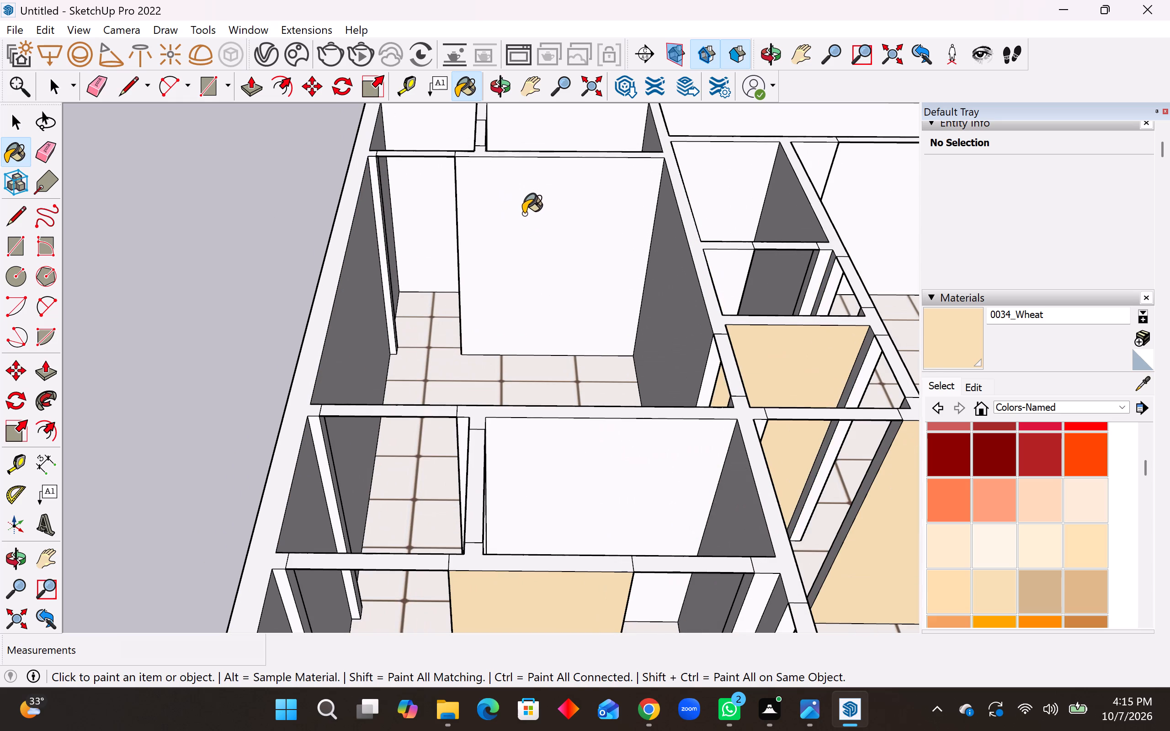
{"action": "left_click", "coordinate": [529, 215]}
{"action": "left_click", "coordinate": [379, 238]}
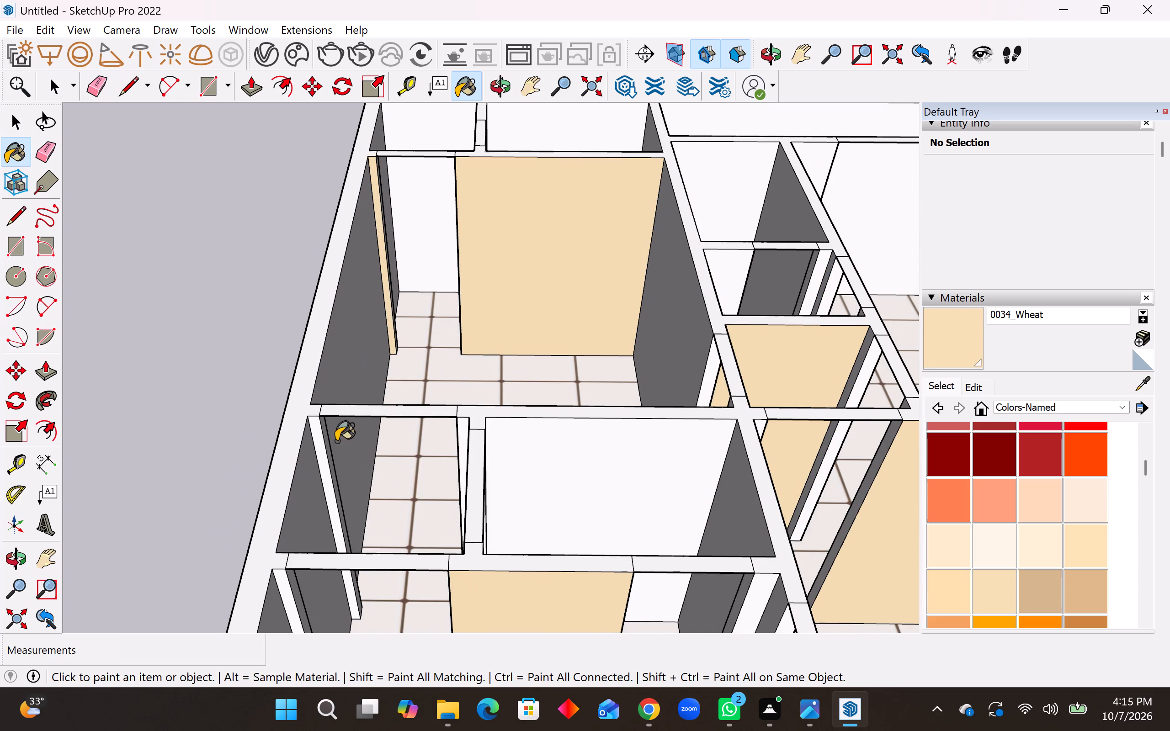
{"action": "left_click", "coordinate": [314, 446]}
{"action": "left_click", "coordinate": [324, 450]}
{"action": "left_click", "coordinate": [300, 472]}
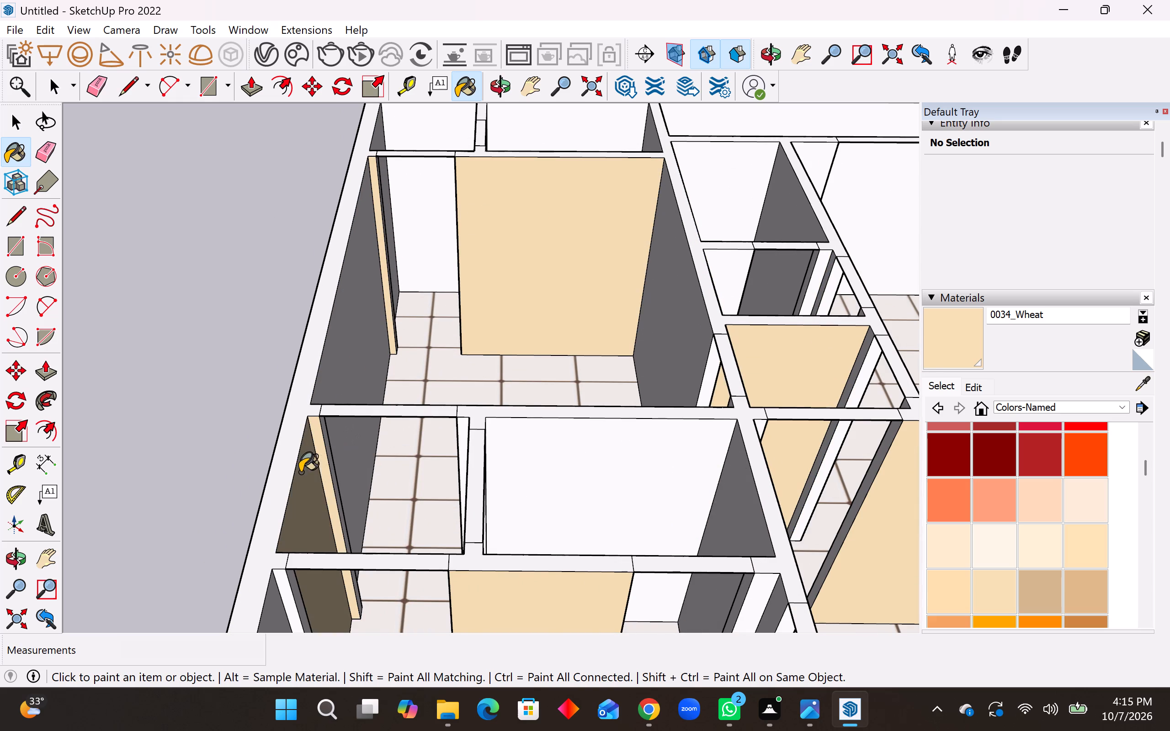
{"action": "left_click", "coordinate": [538, 435]}
Paint the partition ends and opening side faces around the small left-side rooms with 0034_Wheat.
{"action": "scroll", "coordinate": [514, 416], "scroll_direction": "down", "scroll_amount": 4}
{"action": "middle_click_drag", "start_coordinate": [545, 412], "coordinate": [597, 334]}
{"action": "left_click", "coordinate": [505, 412]}
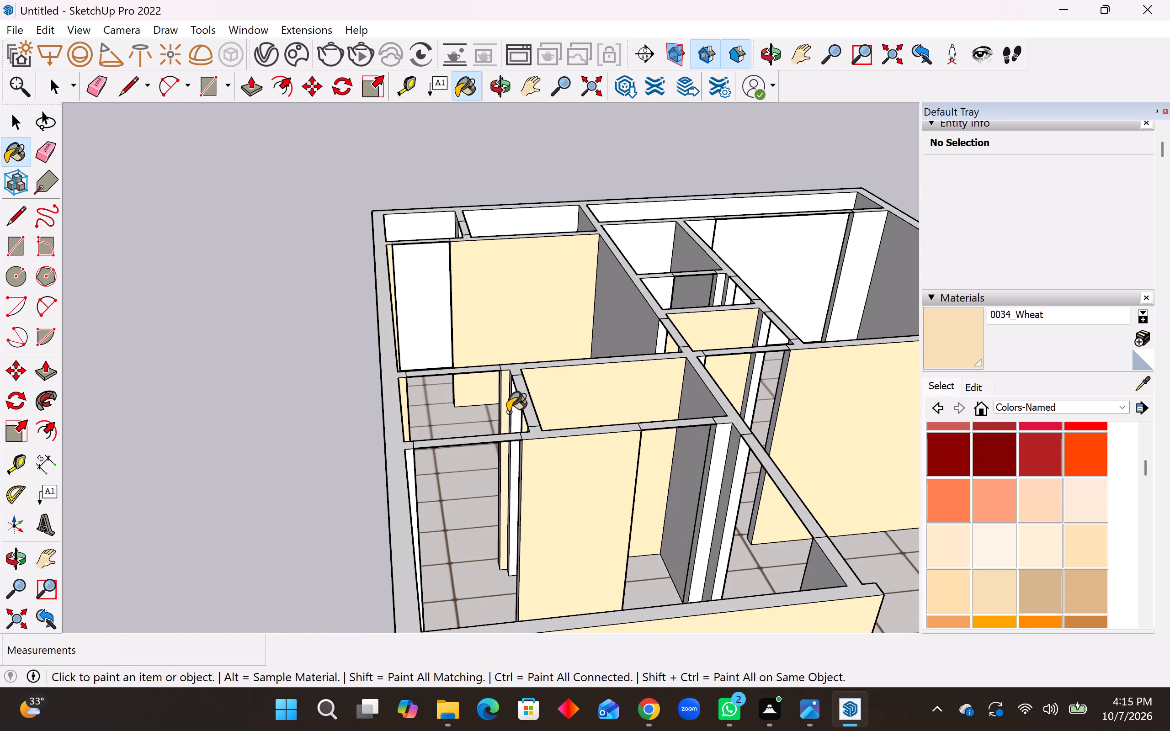
{"action": "left_click", "coordinate": [513, 412]}
{"action": "left_click", "coordinate": [718, 472]}
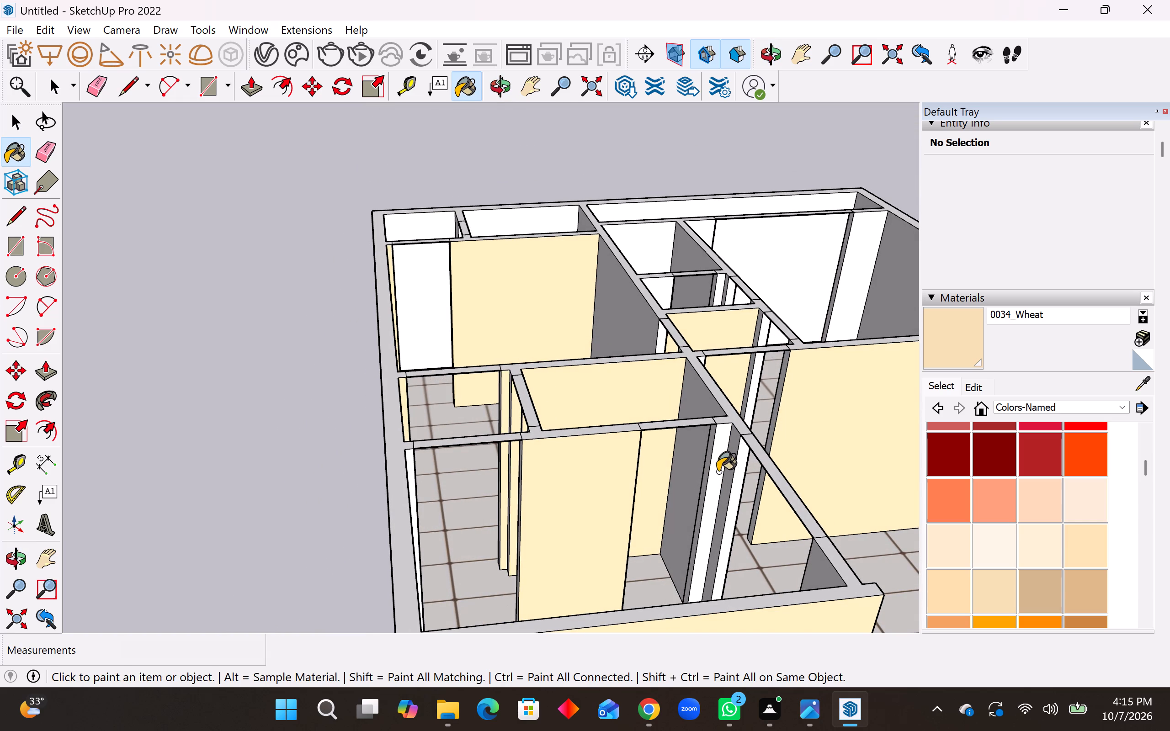
{"action": "left_click", "coordinate": [736, 476]}
{"action": "left_click", "coordinate": [728, 478]}
{"action": "left_click", "coordinate": [700, 466]}
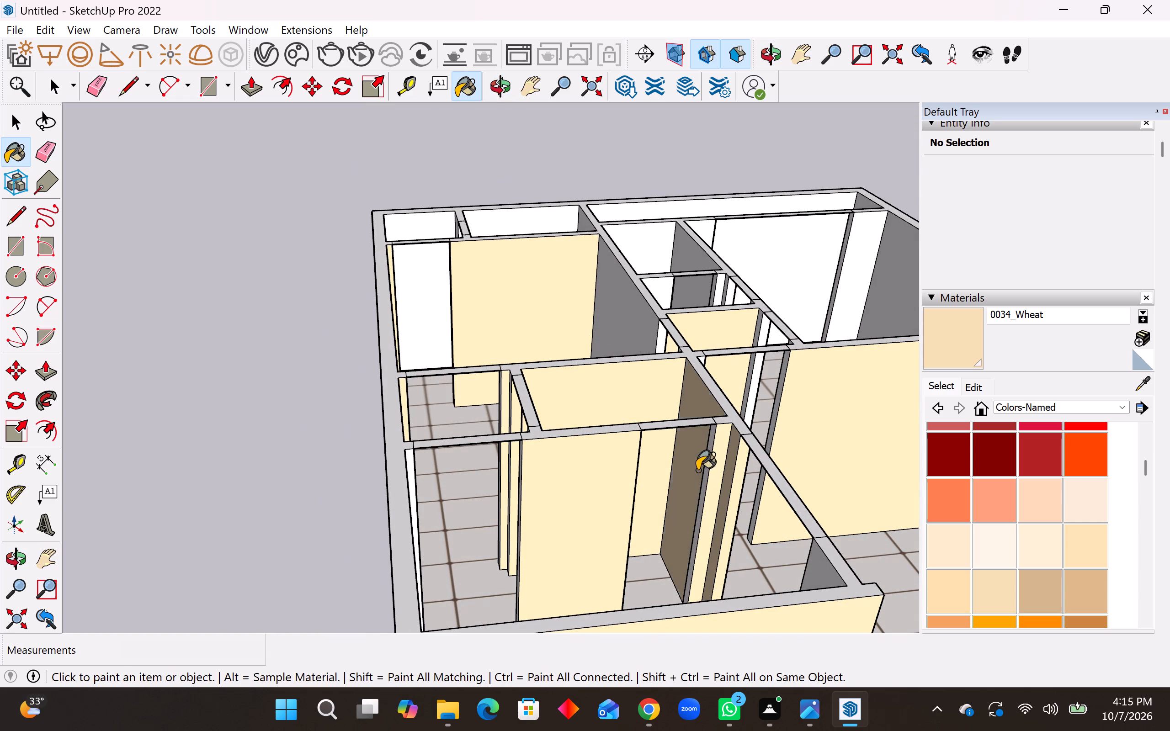
{"action": "left_click", "coordinate": [698, 474]}
{"action": "left_click", "coordinate": [705, 474]}
Paint the left middle room's outer wall inner face and the adjacent partition's end and side with 0034_Wheat.
{"action": "middle_click_drag", "start_coordinate": [604, 461], "coordinate": [504, 467]}
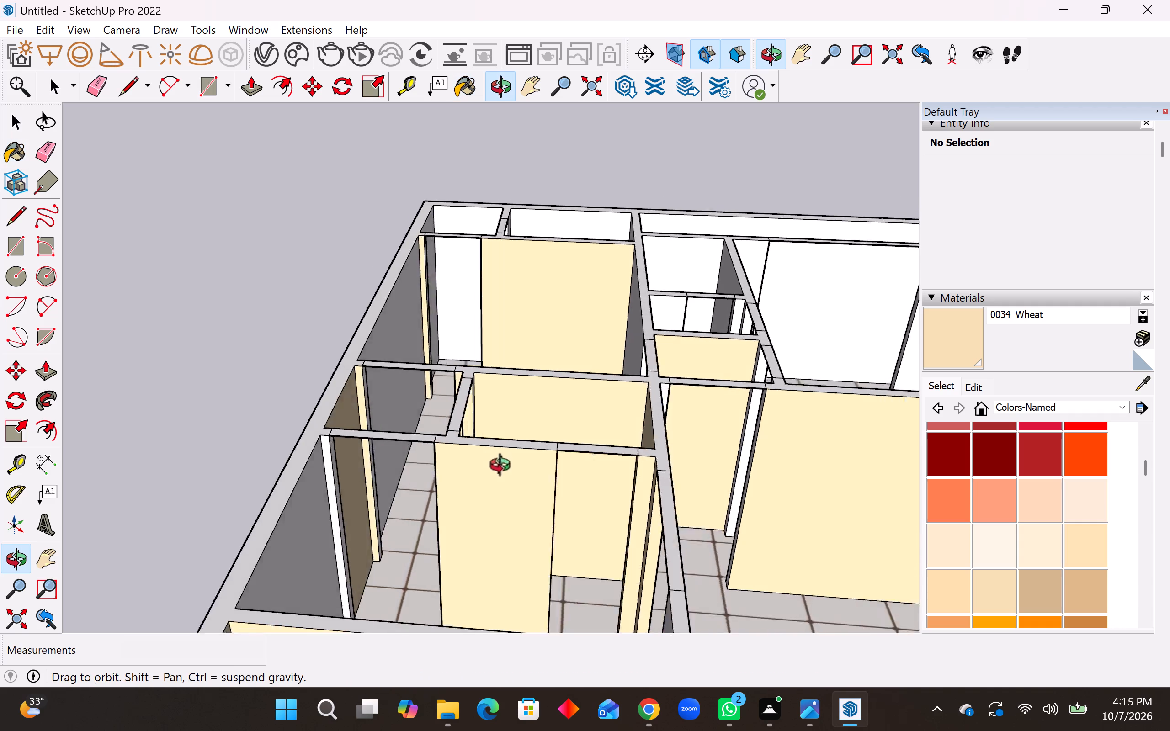
{"action": "middle_click_drag", "start_coordinate": [504, 467], "coordinate": [381, 474]}
{"action": "left_click", "coordinate": [217, 463]}
{"action": "left_click", "coordinate": [240, 438]}
{"action": "left_click", "coordinate": [246, 436]}
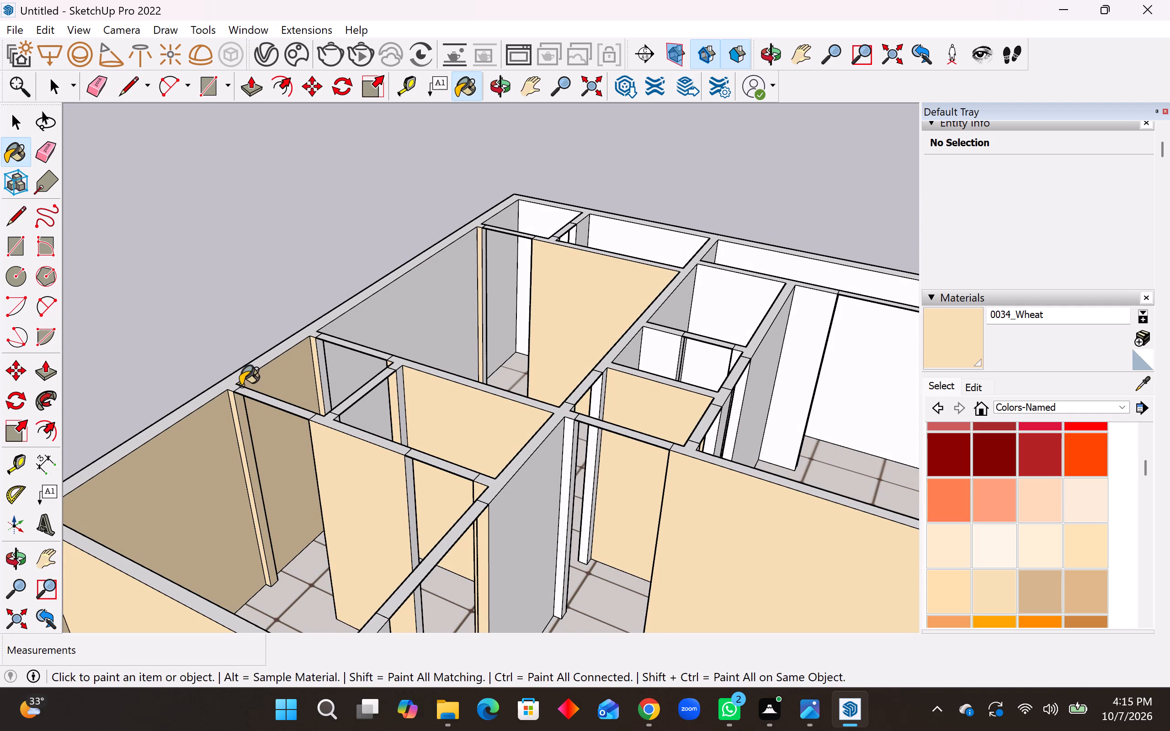
Paint the outer and interior wall tops, plus two bridges over openings by the small left room, with 0034_Wheat.
{"action": "left_click", "coordinate": [229, 385]}
{"action": "scroll", "coordinate": [403, 402], "scroll_direction": "down", "scroll_amount": 4}
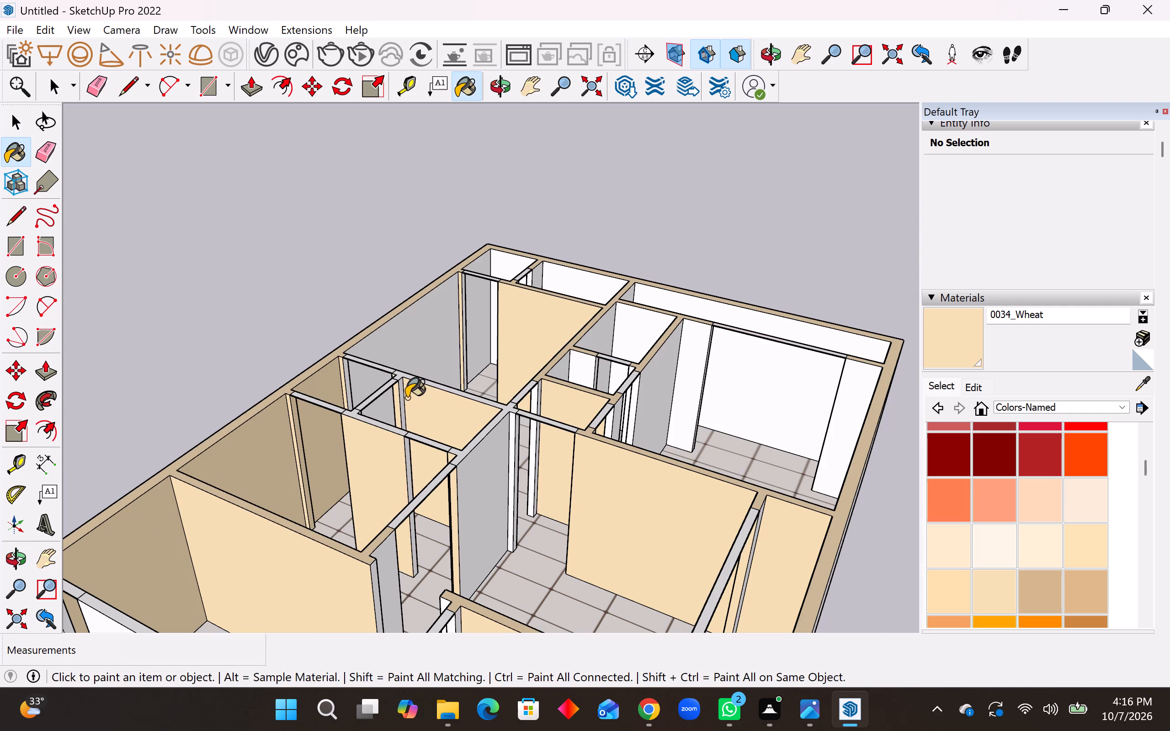
{"action": "scroll", "coordinate": [420, 397], "scroll_direction": "down", "scroll_amount": 4}
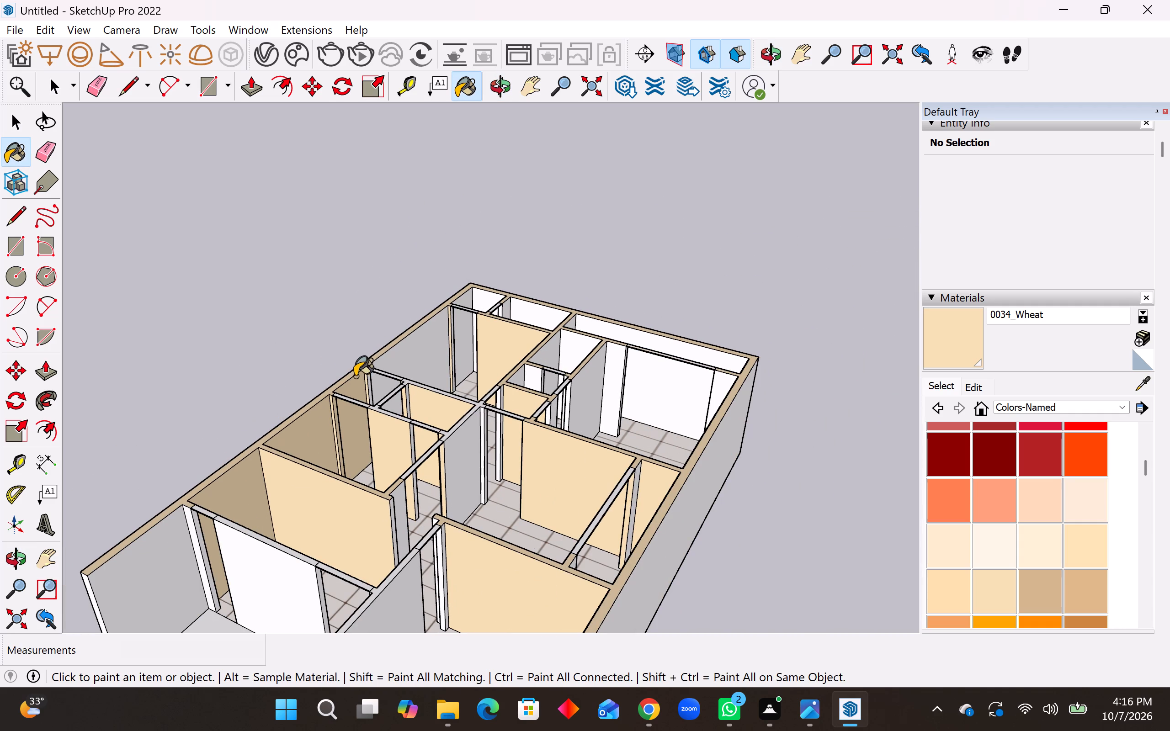
{"action": "scroll", "coordinate": [343, 489], "scroll_direction": "up", "scroll_amount": 10}
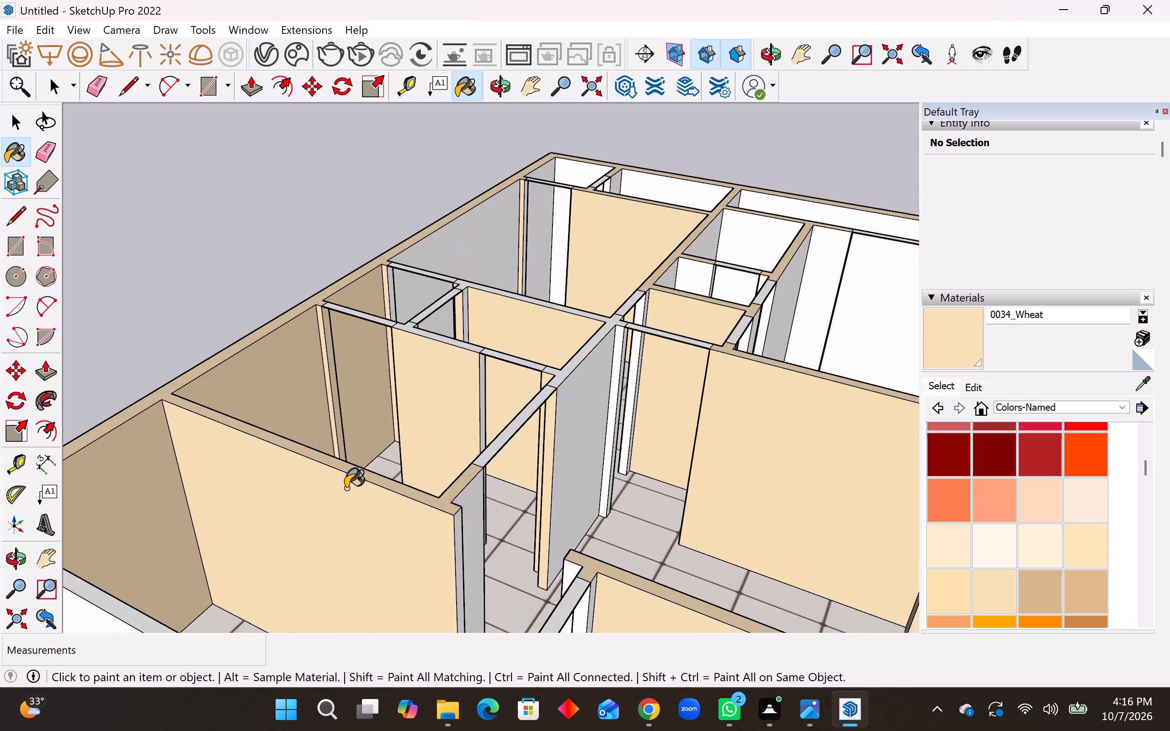
{"action": "scroll", "coordinate": [346, 488], "scroll_direction": "up", "scroll_amount": 2}
{"action": "middle_click_drag", "start_coordinate": [550, 388], "coordinate": [548, 442]}
{"action": "left_click", "coordinate": [664, 366]}
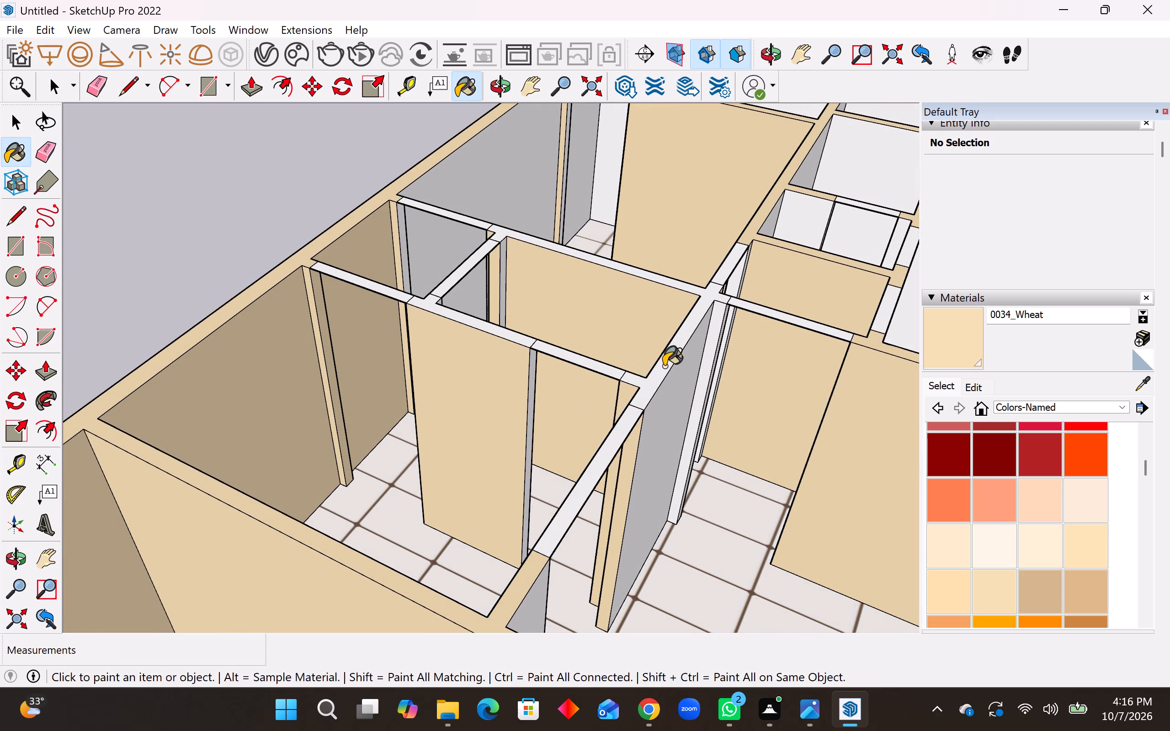
{"action": "left_click", "coordinate": [498, 334]}
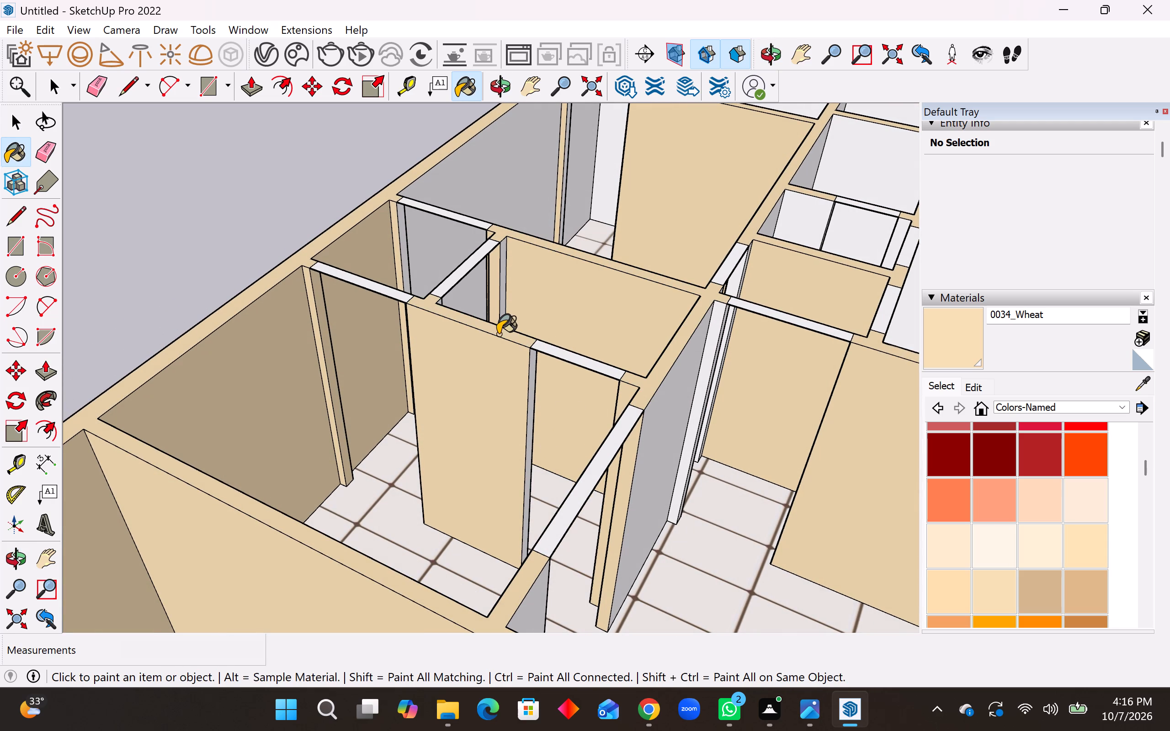
{"action": "left_click", "coordinate": [456, 277]}
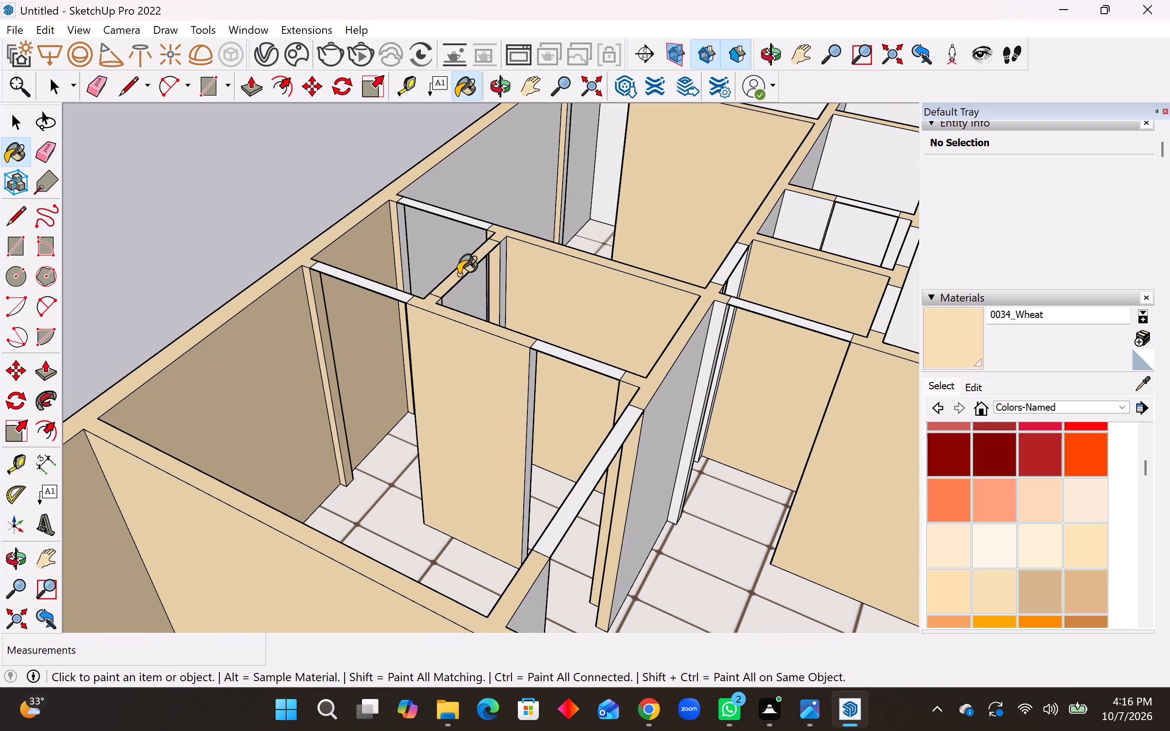
{"action": "left_click", "coordinate": [457, 213]}
{"action": "left_click", "coordinate": [457, 215]}
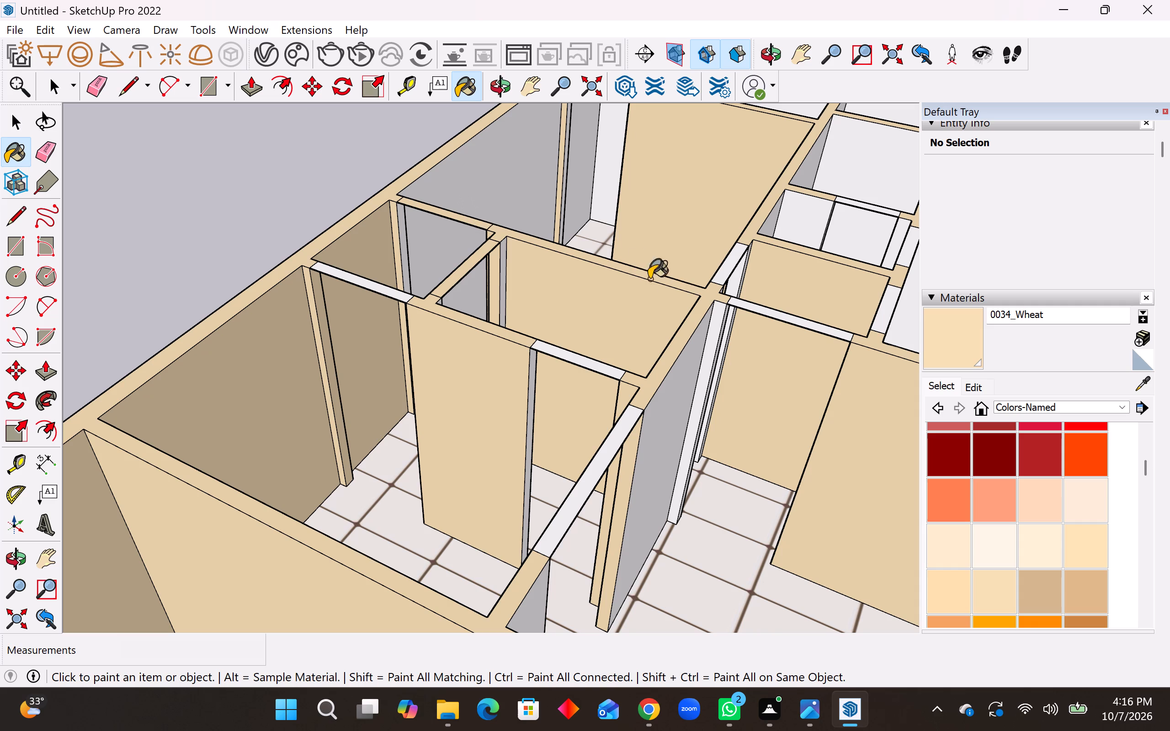
Paint the remaining grey and white wall faces and opening edges in the left-side rooms with 0034_Wheat.
{"action": "left_click", "coordinate": [494, 187]}
{"action": "left_click", "coordinate": [575, 136]}
{"action": "left_click", "coordinate": [565, 147]}
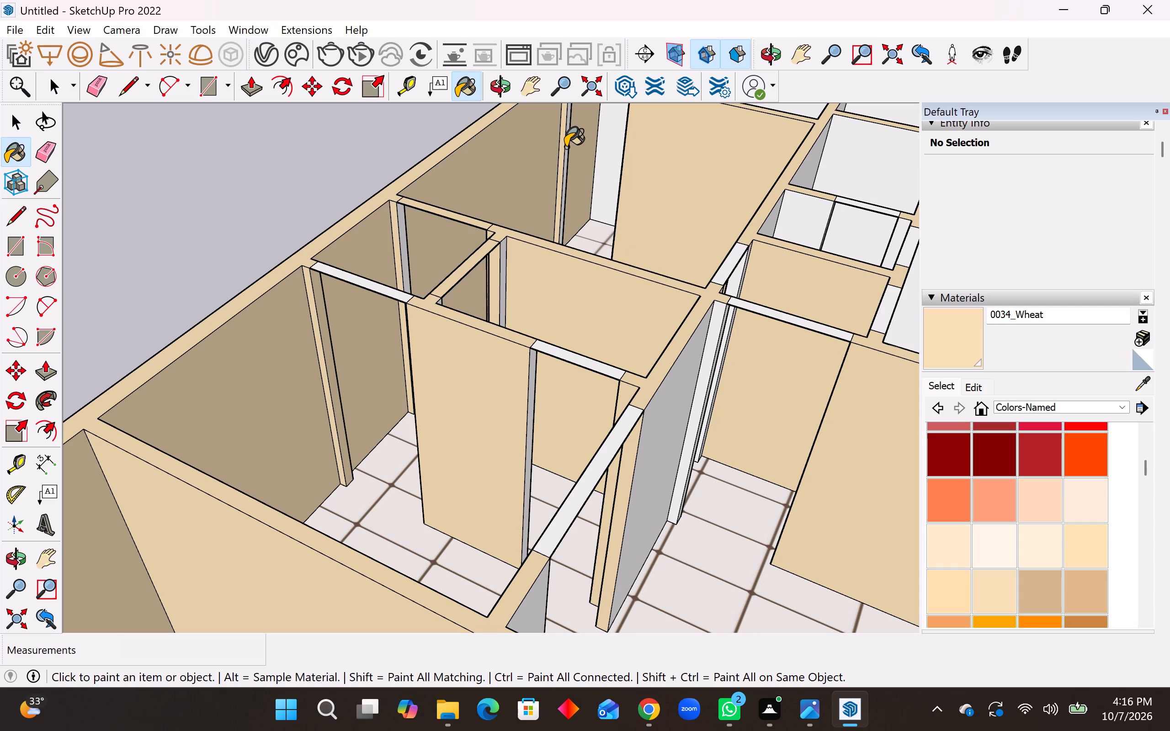
{"action": "left_click", "coordinate": [567, 147]}
{"action": "left_click", "coordinate": [412, 256]}
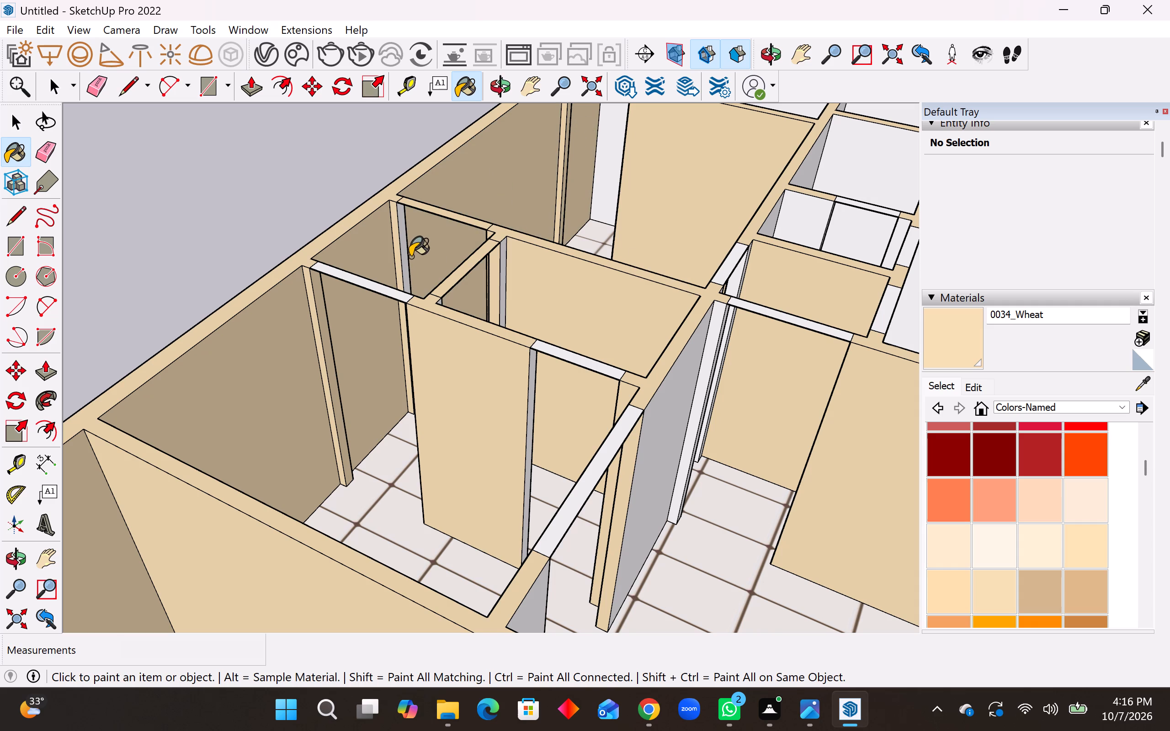
{"action": "left_click", "coordinate": [407, 258]}
{"action": "left_click", "coordinate": [501, 270]}
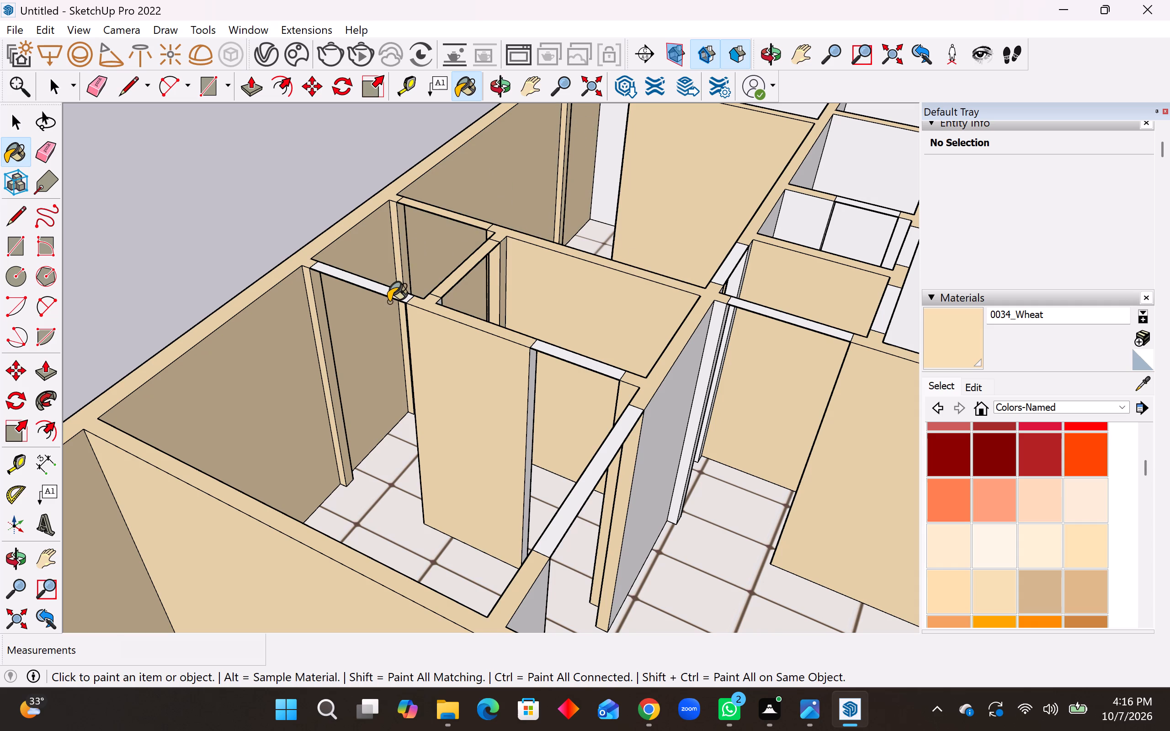
{"action": "left_click", "coordinate": [531, 412]}
{"action": "left_click", "coordinate": [610, 173]}
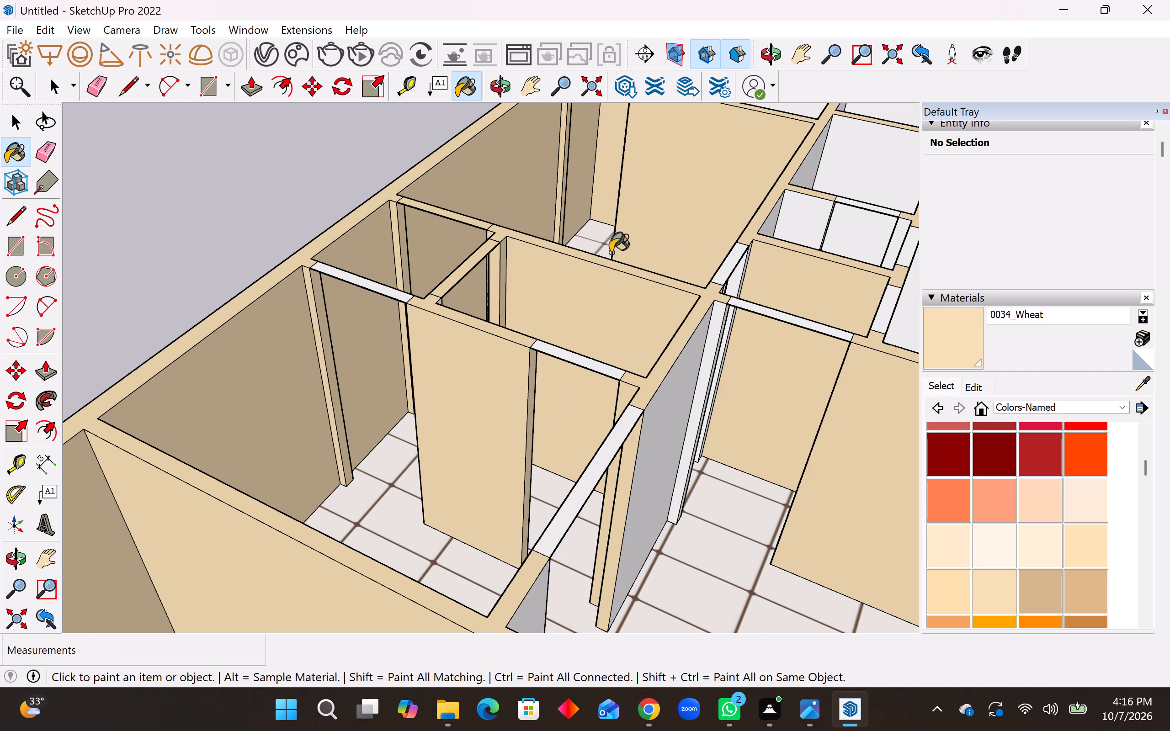
Paint the white inner faces of the far back wall in the rear rooms and strip with 0034_Wheat.
{"action": "scroll", "coordinate": [461, 419], "scroll_direction": "down", "scroll_amount": 8}
{"action": "scroll", "coordinate": [638, 250], "scroll_direction": "up", "scroll_amount": 7}
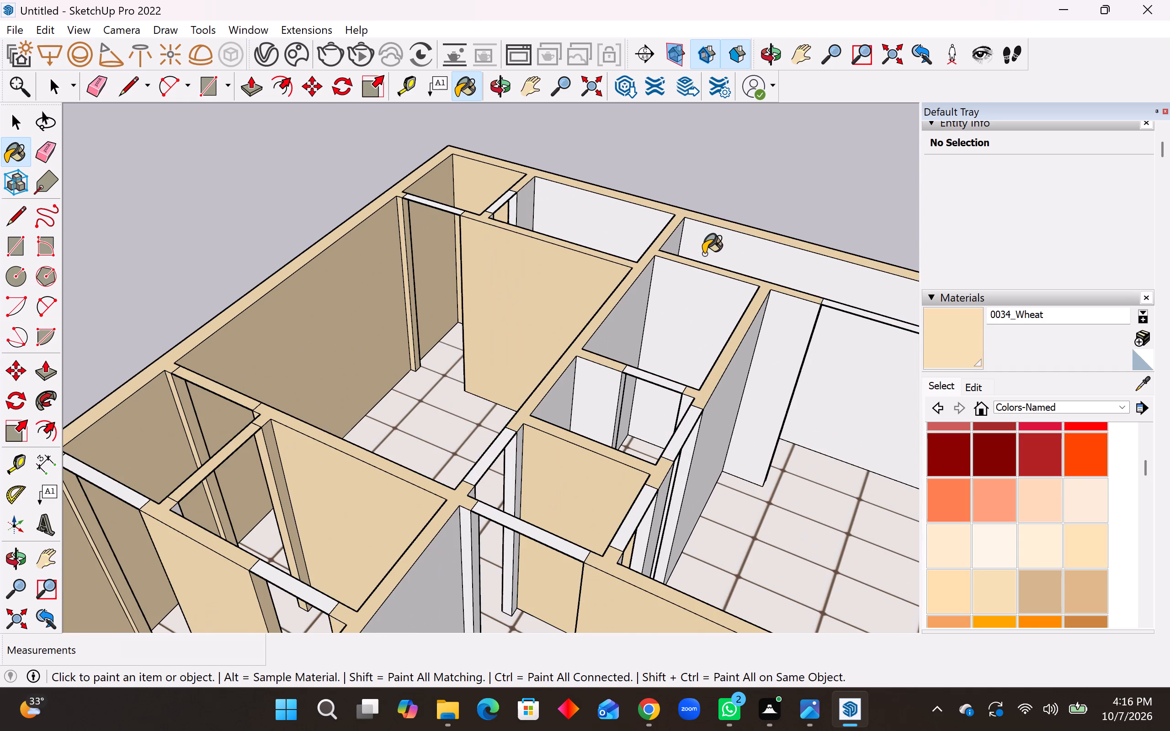
{"action": "left_click", "coordinate": [703, 254]}
{"action": "left_click", "coordinate": [621, 221]}
{"action": "left_click", "coordinate": [493, 212]}
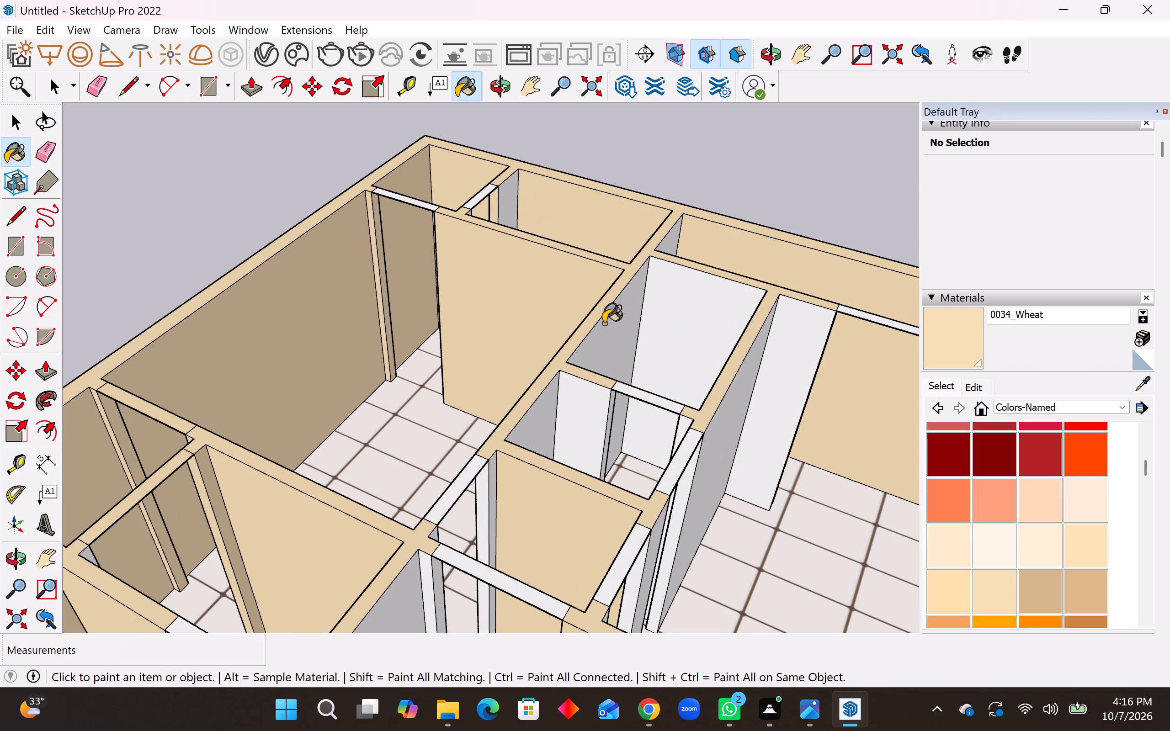
Paint the grey and white inner faces of the two small central rooms and their opening edge with 0034_Wheat.
{"action": "left_click", "coordinate": [632, 322]}
{"action": "left_click", "coordinate": [678, 302]}
{"action": "left_click", "coordinate": [668, 244]}
{"action": "left_click", "coordinate": [577, 407]}
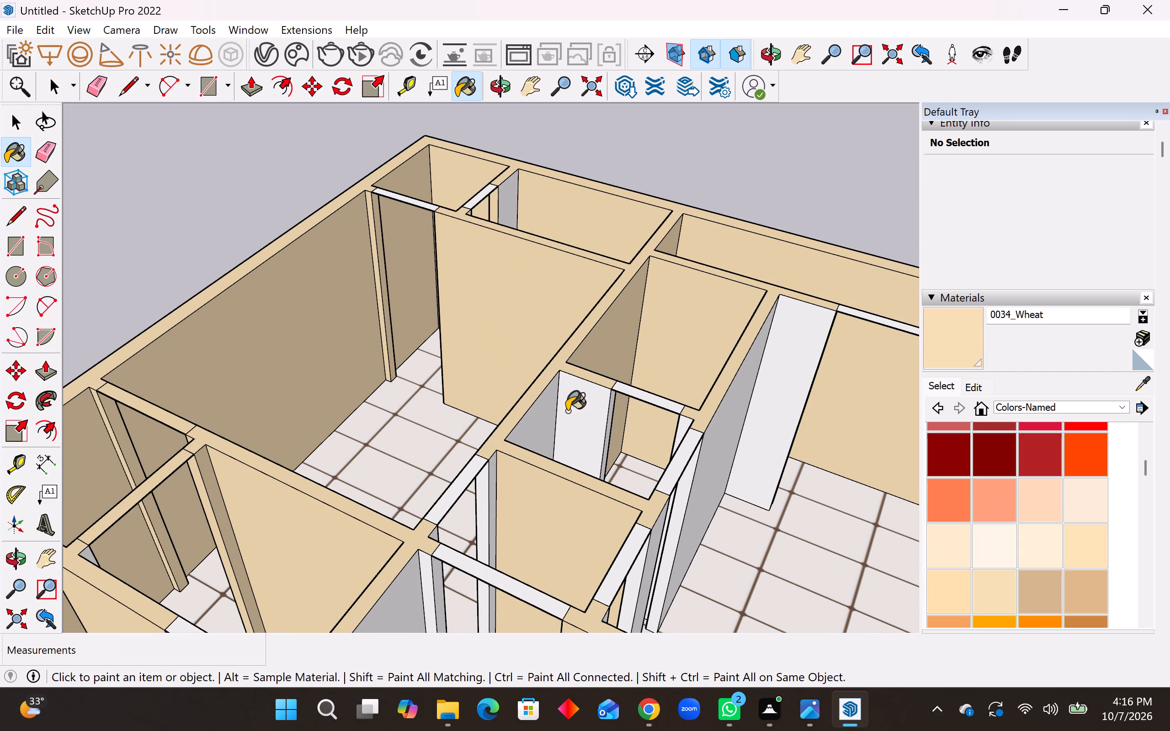
{"action": "left_click", "coordinate": [540, 422]}
{"action": "left_click", "coordinate": [680, 431]}
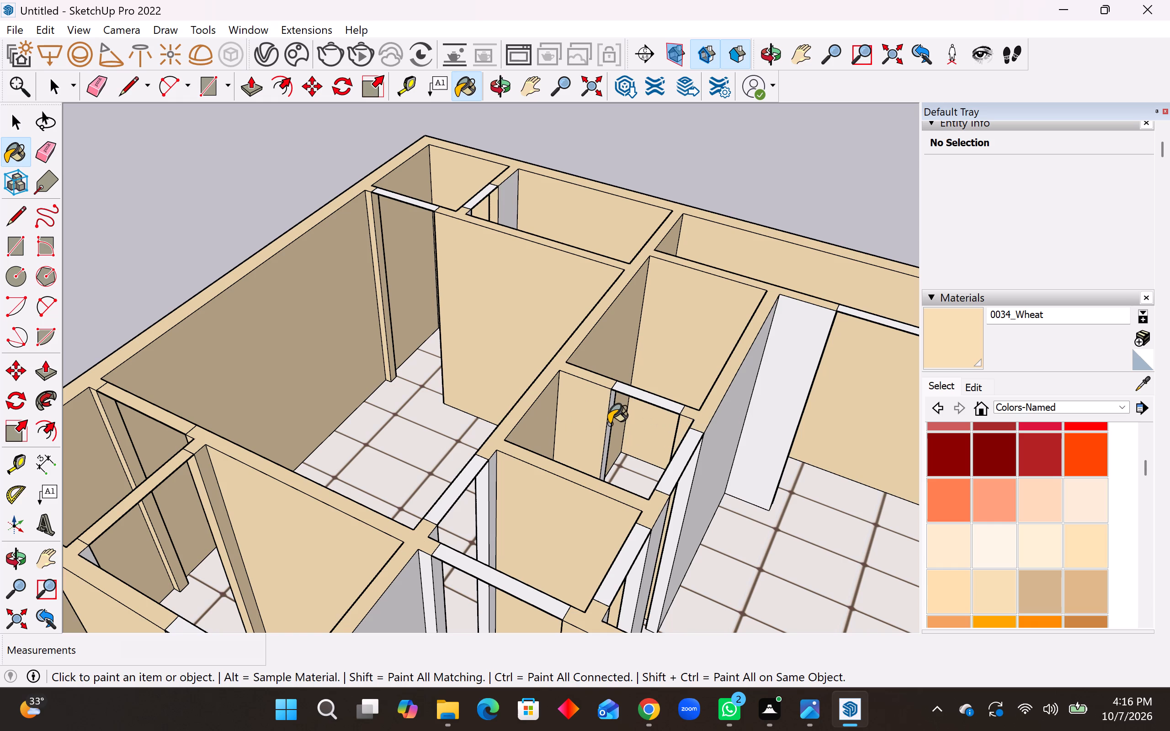
{"action": "left_click", "coordinate": [609, 424]}
Paint the wall ends at the central passage openings and the adjoining grey partition face with 0034_Wheat.
{"action": "left_click", "coordinate": [492, 493]}
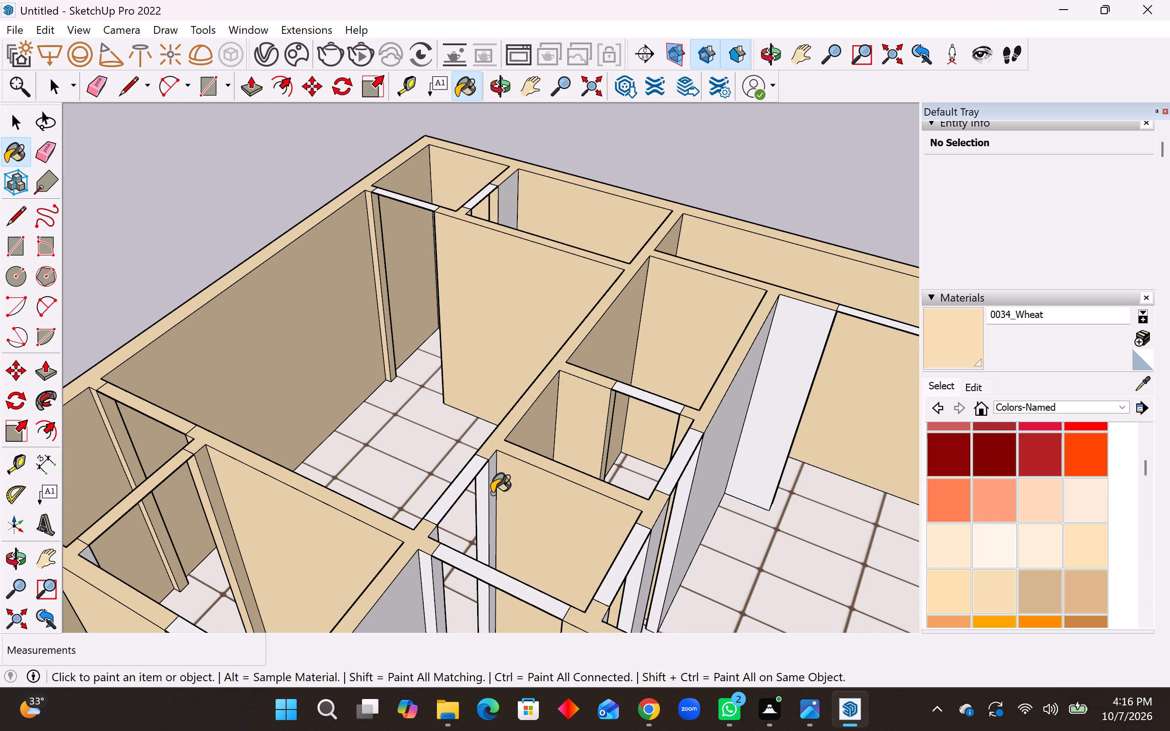
{"action": "left_click", "coordinate": [485, 495]}
{"action": "left_click", "coordinate": [413, 582]}
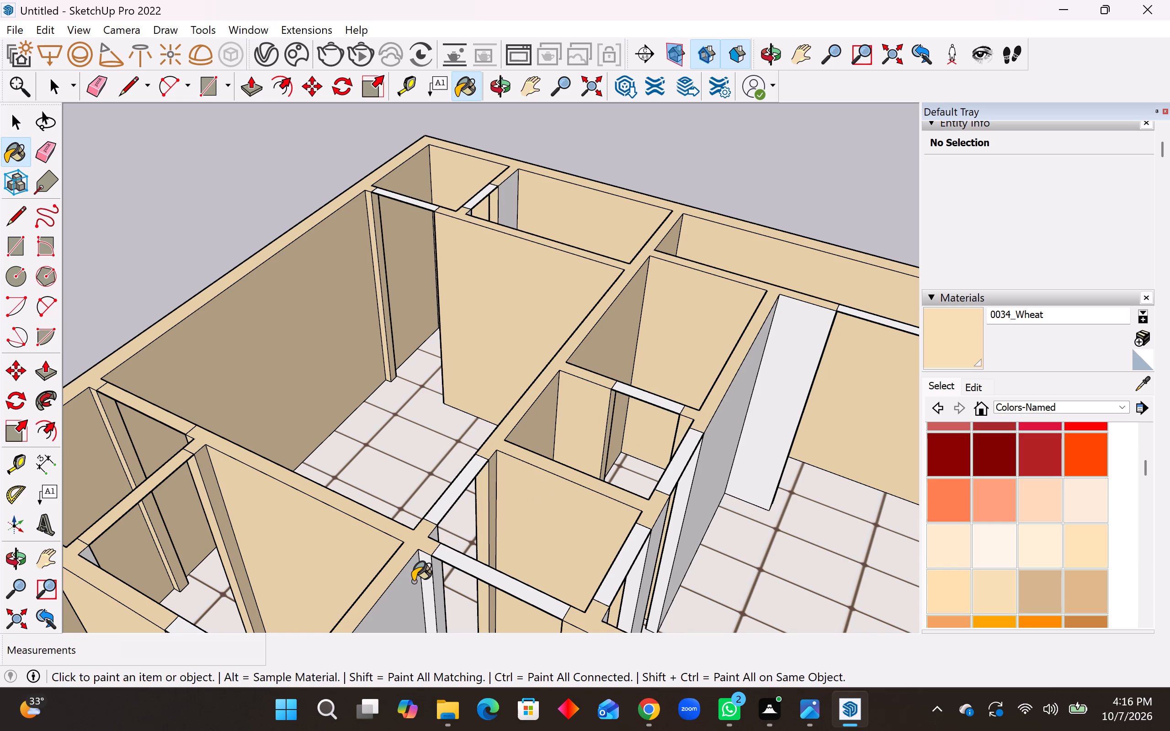
{"action": "left_click", "coordinate": [426, 578]}
{"action": "left_click", "coordinate": [434, 580]}
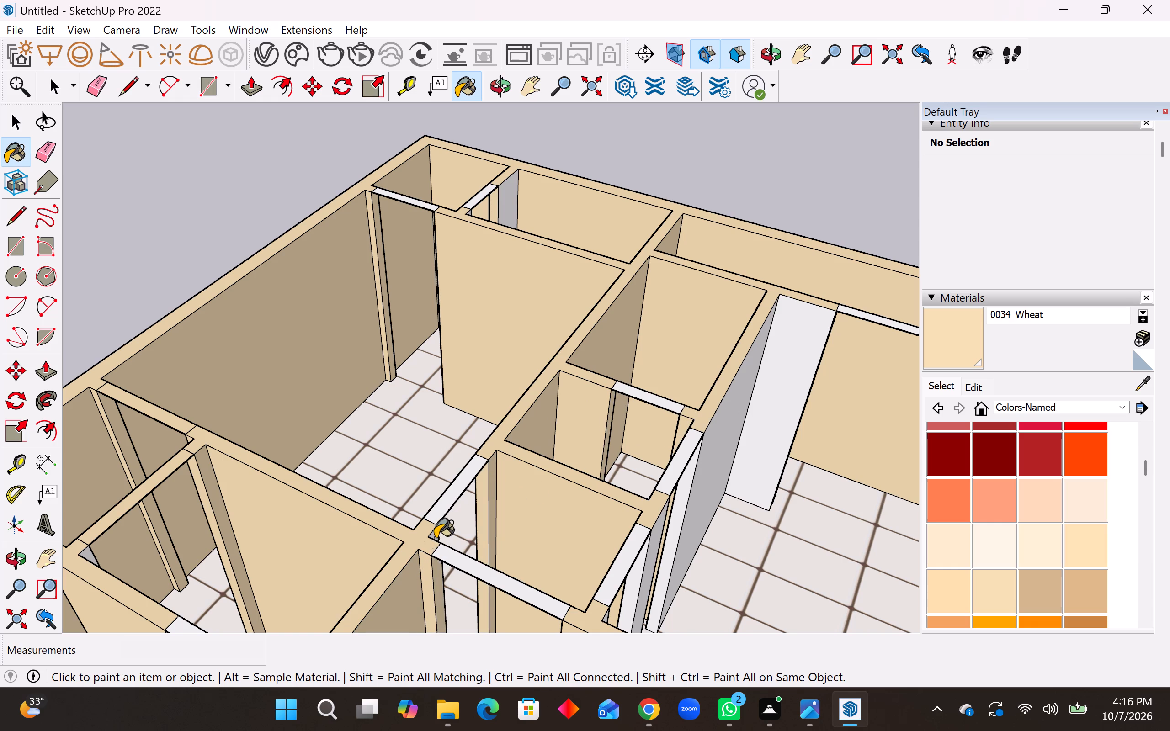
{"action": "left_click", "coordinate": [435, 539]}
Paint the grey side partition of the large rear tiled room, its end, and the adjoining short wall with 0034_Wheat.
{"action": "scroll", "coordinate": [352, 489], "scroll_direction": "down", "scroll_amount": 9}
{"action": "scroll", "coordinate": [494, 500], "scroll_direction": "up", "scroll_amount": 5}
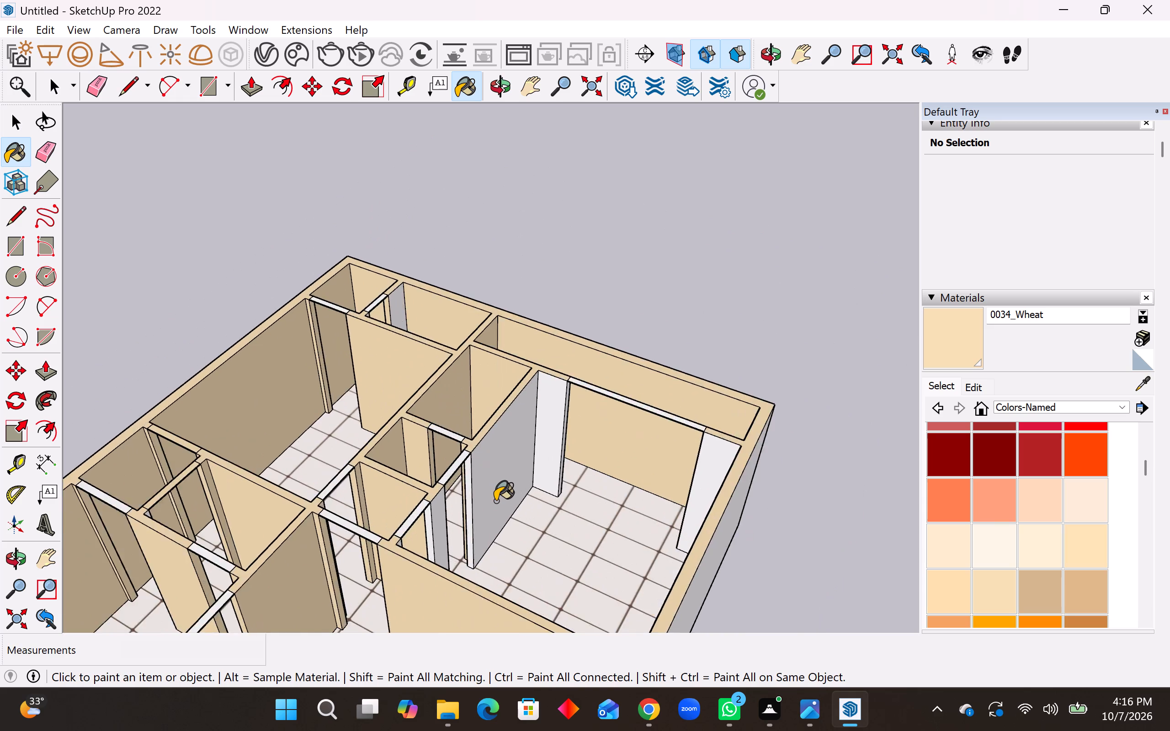
{"action": "scroll", "coordinate": [495, 501], "scroll_direction": "up", "scroll_amount": 6}
{"action": "left_click", "coordinate": [354, 543]}
{"action": "left_click", "coordinate": [220, 626]}
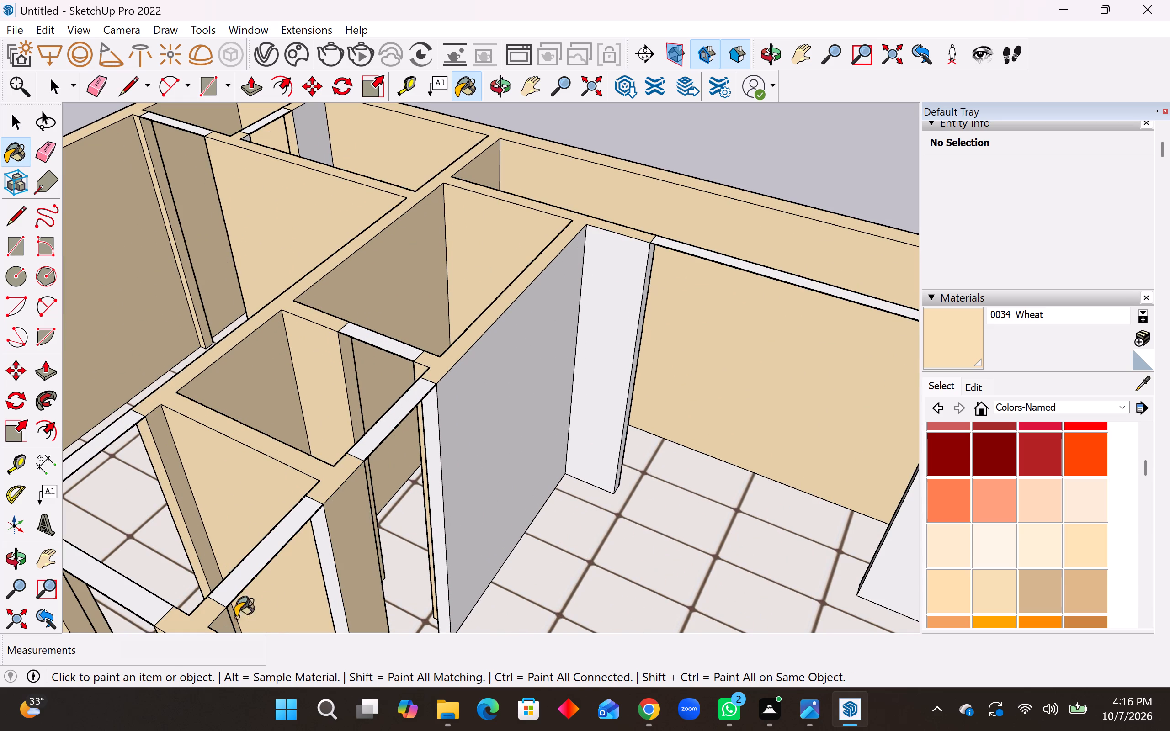
{"action": "left_click", "coordinate": [440, 492]}
{"action": "left_click", "coordinate": [521, 429]}
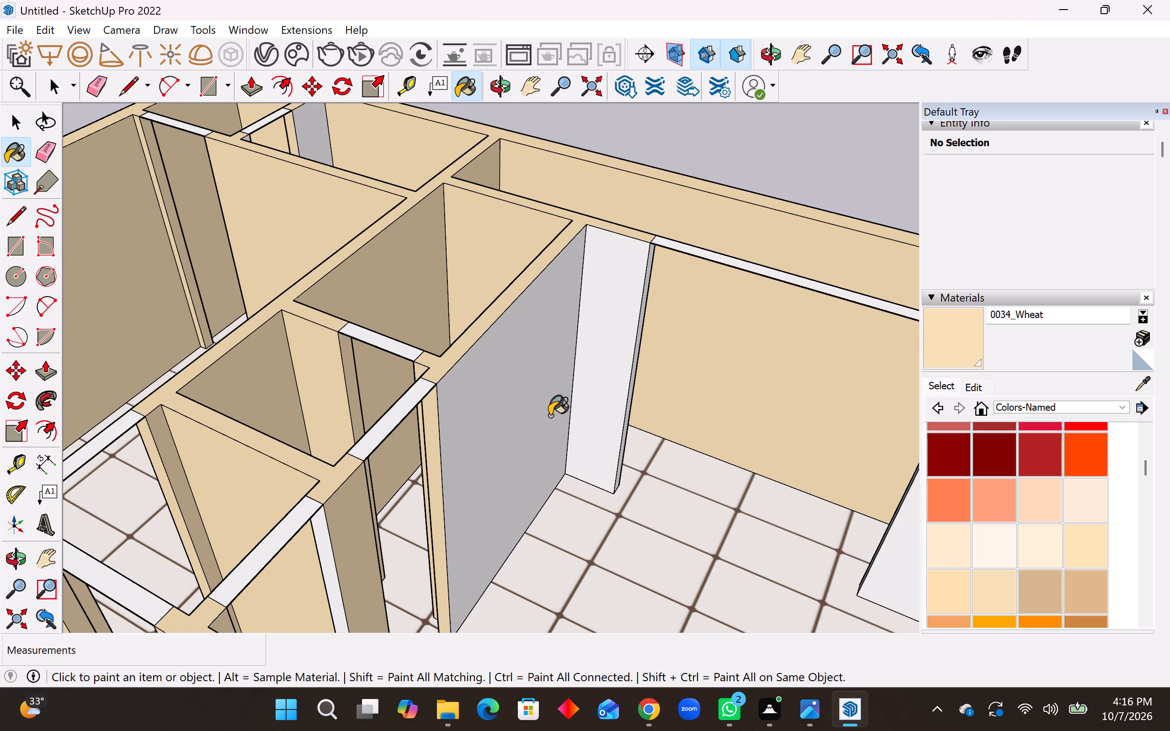
{"action": "left_click", "coordinate": [606, 377]}
{"action": "left_click", "coordinate": [634, 374]}
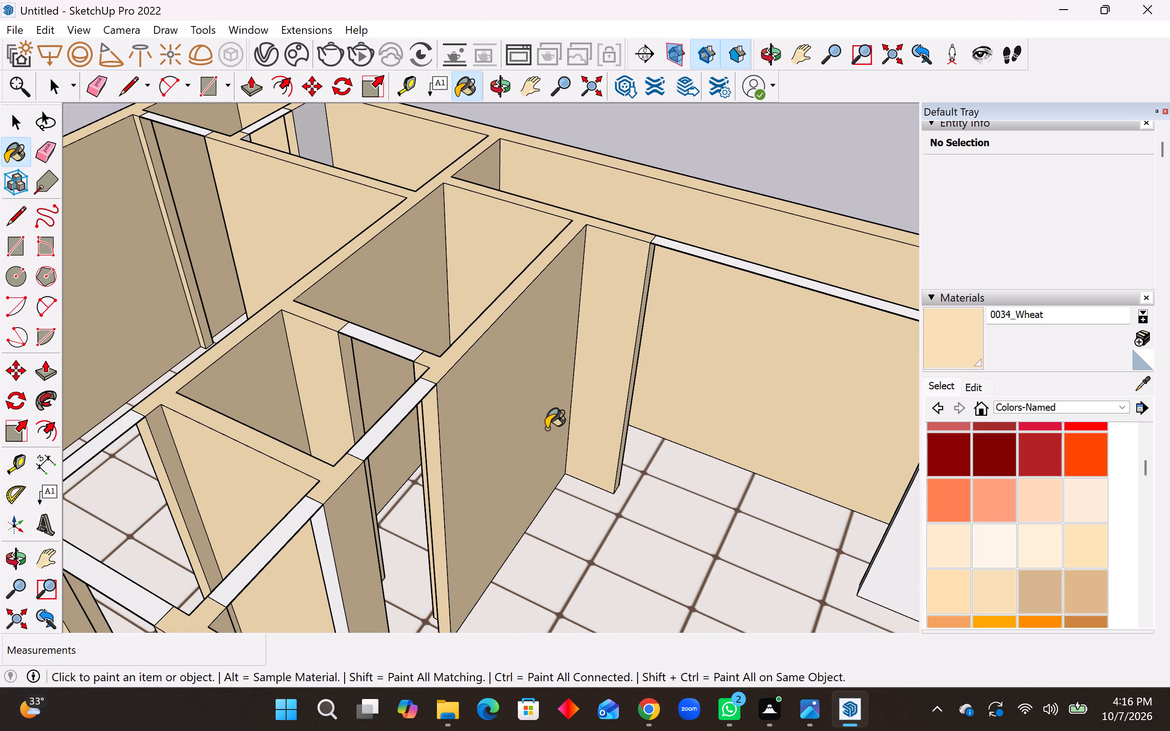
Paint the white opening edge beside the small central room and the short wall by the outer side wall with 0034_Wheat.
{"action": "scroll", "coordinate": [546, 428], "scroll_direction": "down", "scroll_amount": 8}
{"action": "scroll", "coordinate": [456, 502], "scroll_direction": "up", "scroll_amount": 7}
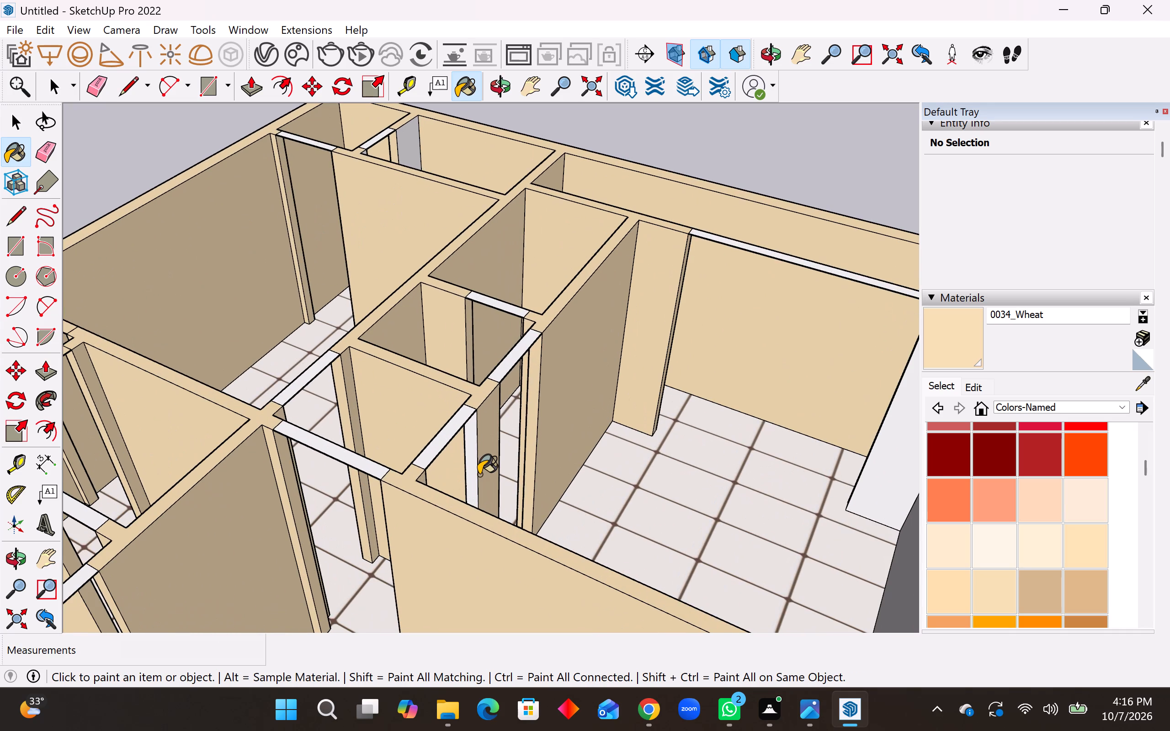
{"action": "left_click", "coordinate": [472, 474]}
{"action": "scroll", "coordinate": [468, 469], "scroll_direction": "down", "scroll_amount": 11}
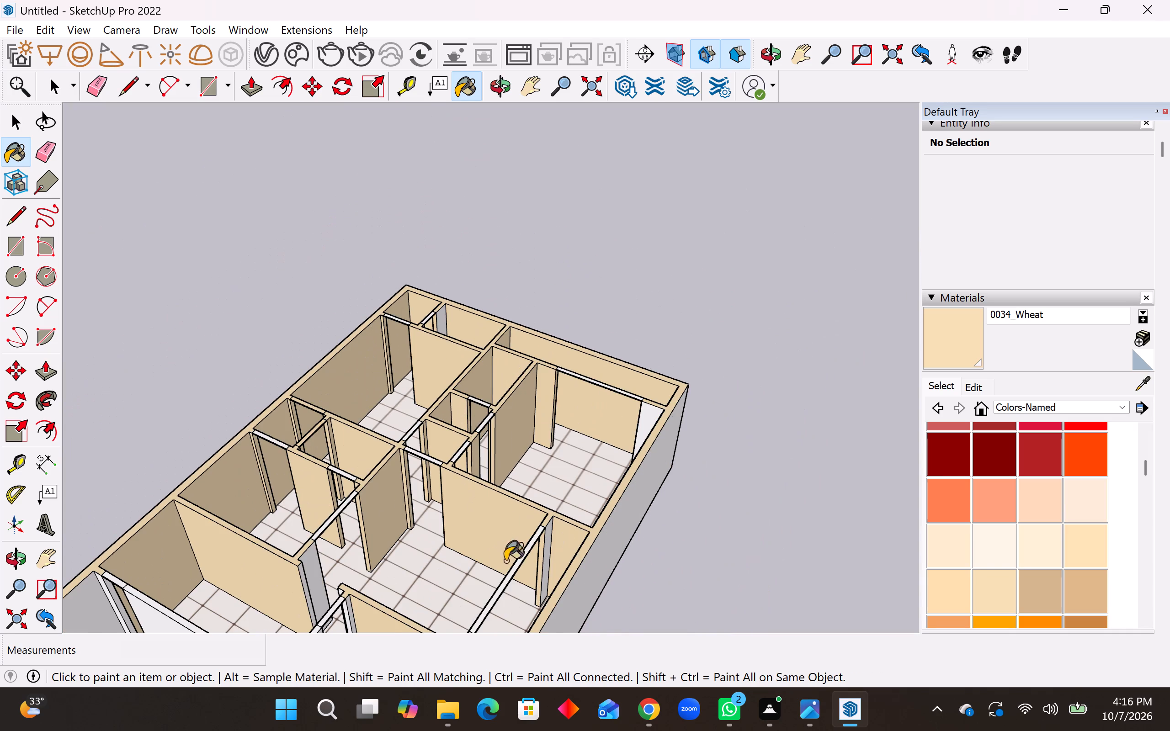
{"action": "scroll", "coordinate": [523, 566], "scroll_direction": "up", "scroll_amount": 11}
{"action": "left_click", "coordinate": [596, 516]}
{"action": "left_click", "coordinate": [824, 265]}
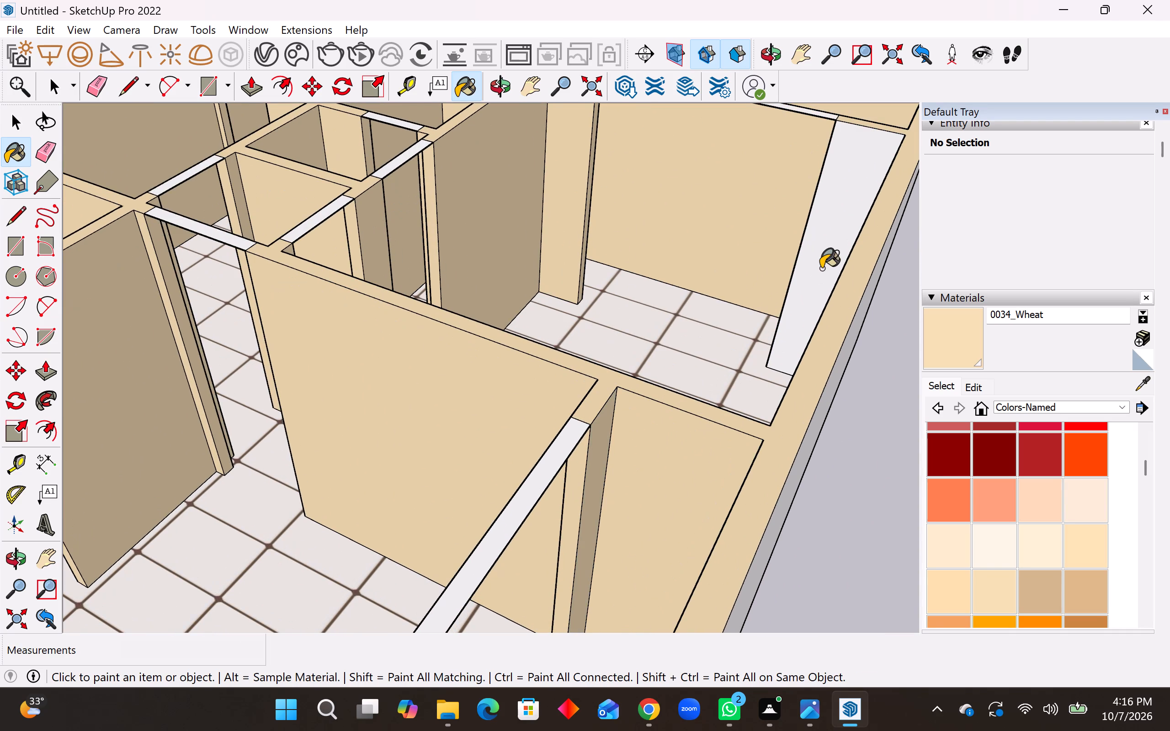
Paint the front room's grey partition face and end, plus the neighbouring opening side faces, with 0034_Wheat.
{"action": "scroll", "coordinate": [771, 367], "scroll_direction": "down", "scroll_amount": 13}
{"action": "scroll", "coordinate": [543, 546], "scroll_direction": "up", "scroll_amount": 5}
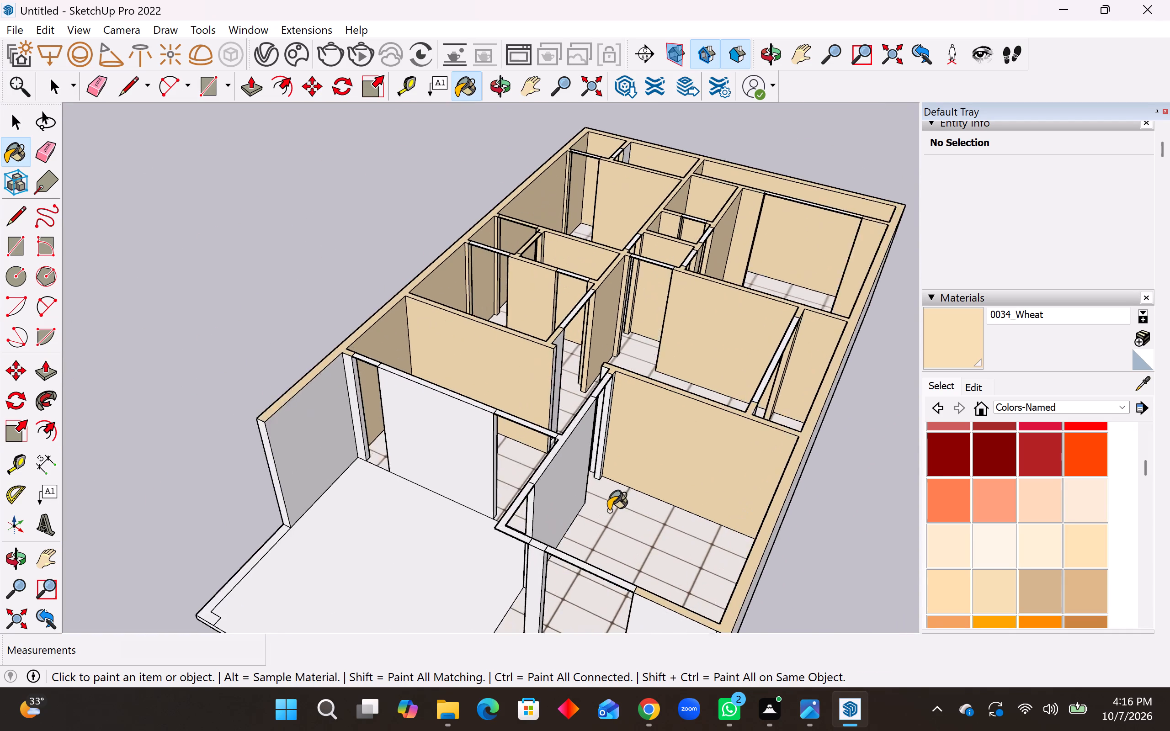
{"action": "scroll", "coordinate": [608, 511], "scroll_direction": "up", "scroll_amount": 5}
{"action": "left_click", "coordinate": [538, 474]}
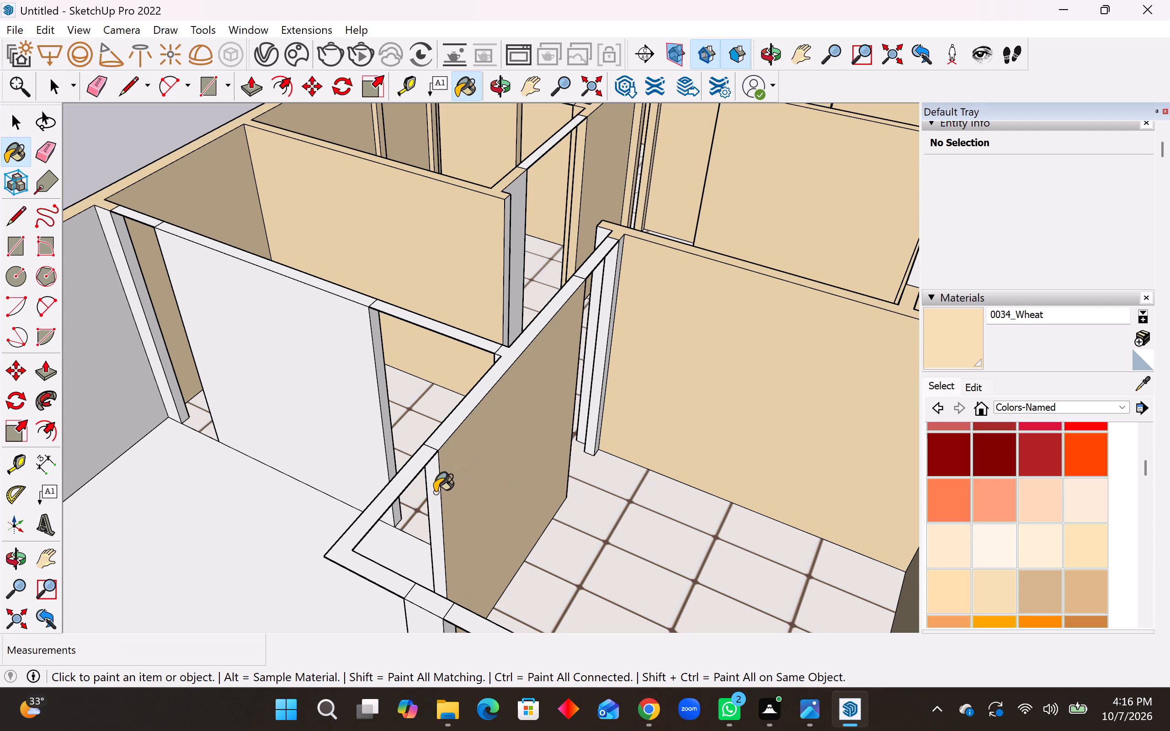
{"action": "left_click", "coordinate": [432, 493]}
{"action": "left_click", "coordinate": [600, 358]}
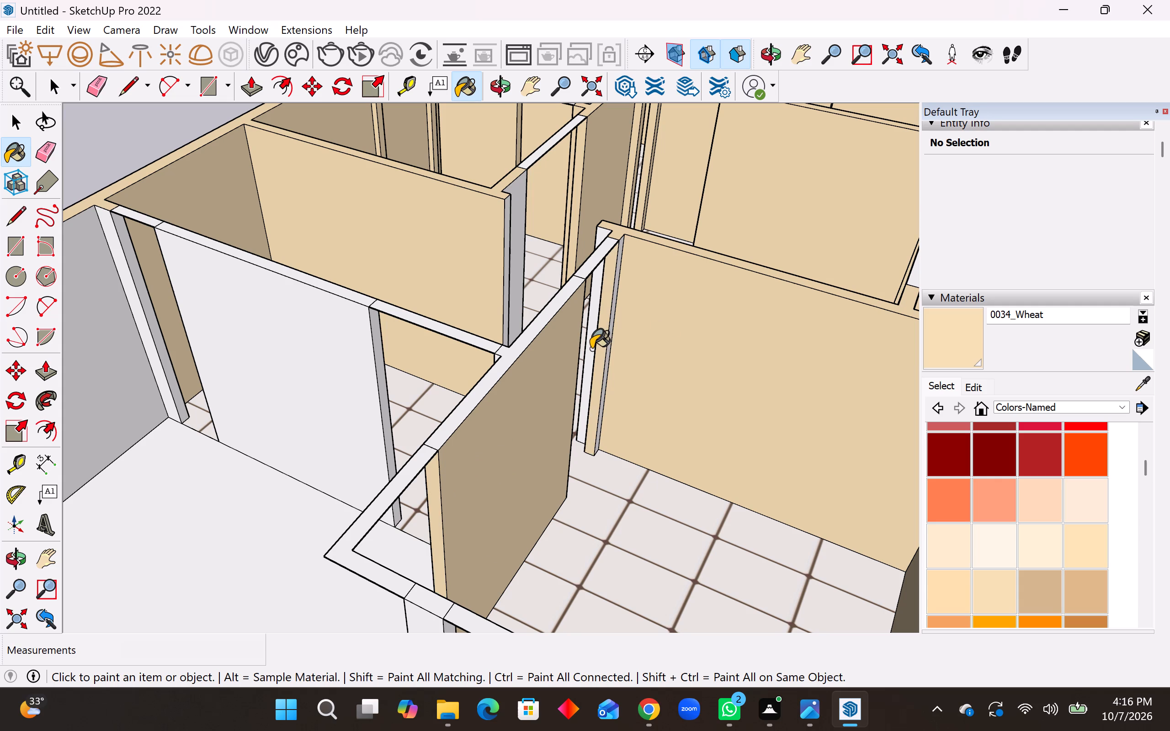
{"action": "left_click", "coordinate": [590, 349]}
{"action": "left_click", "coordinate": [520, 245]}
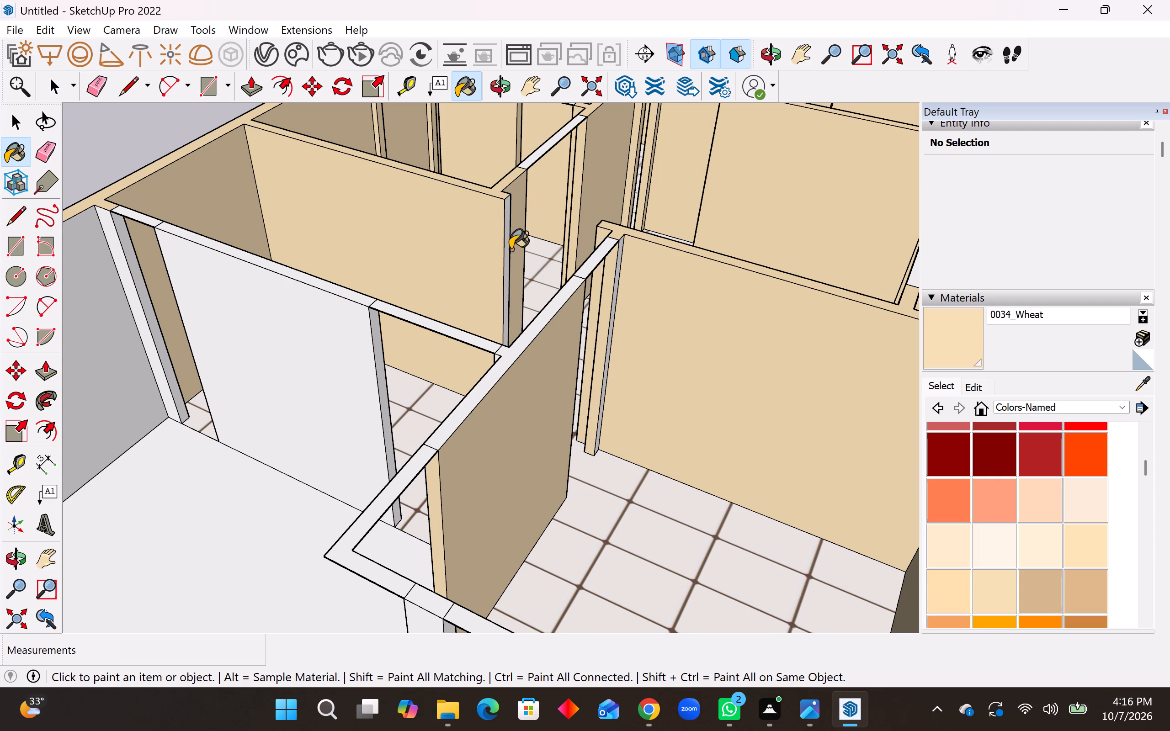
{"action": "left_click", "coordinate": [506, 250]}
{"action": "scroll", "coordinate": [529, 323], "scroll_direction": "down", "scroll_amount": 7}
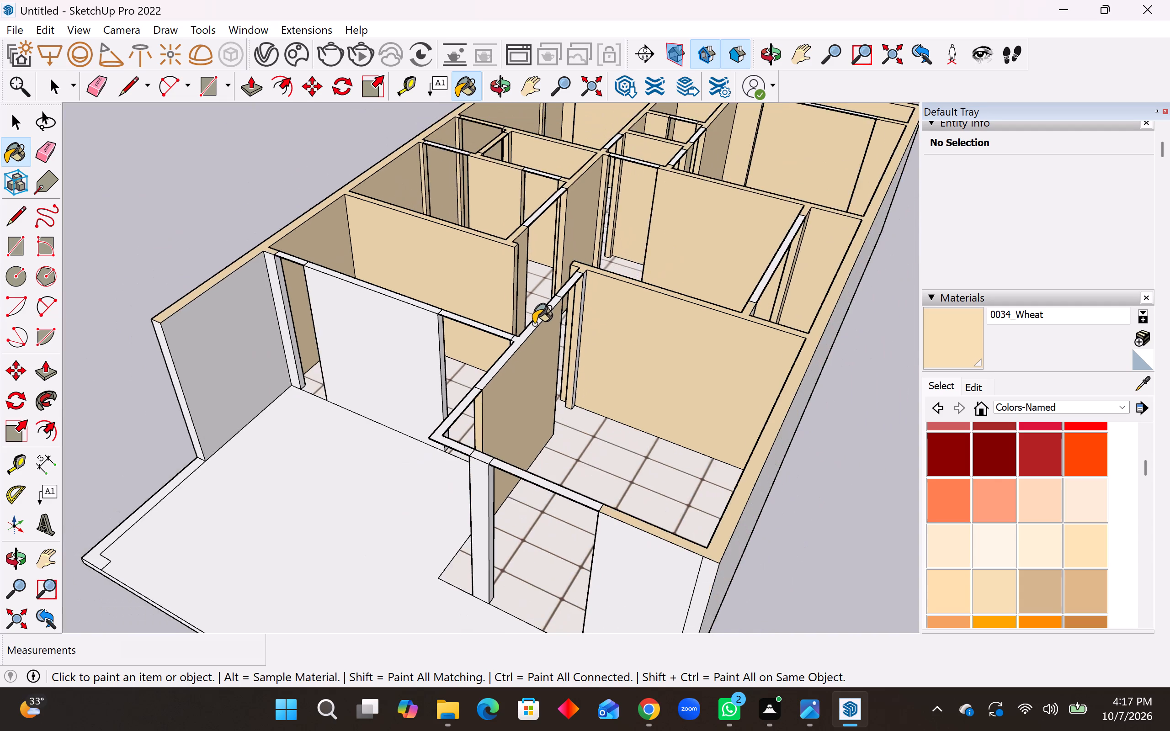
From the opposite side, paint the corner bedroom and its two small rooms' wall faces with 0034_Wheat, undoing any floor paint.
{"action": "scroll", "coordinate": [533, 324], "scroll_direction": "down", "scroll_amount": 3}
{"action": "middle_click_drag", "start_coordinate": [604, 477], "coordinate": [1169, 515]}
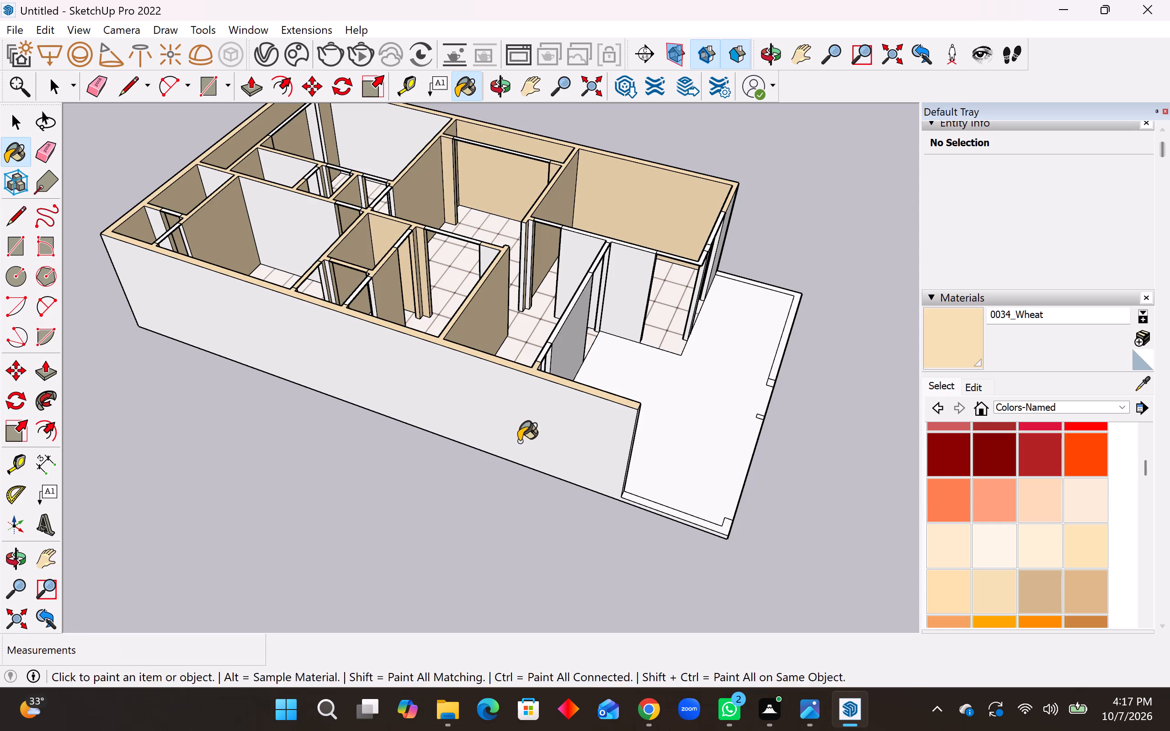
{"action": "middle_click_drag", "start_coordinate": [519, 440], "coordinate": [762, 466]}
{"action": "scroll", "coordinate": [740, 425], "scroll_direction": "down", "scroll_amount": 4}
{"action": "scroll", "coordinate": [272, 396], "scroll_direction": "up", "scroll_amount": 7}
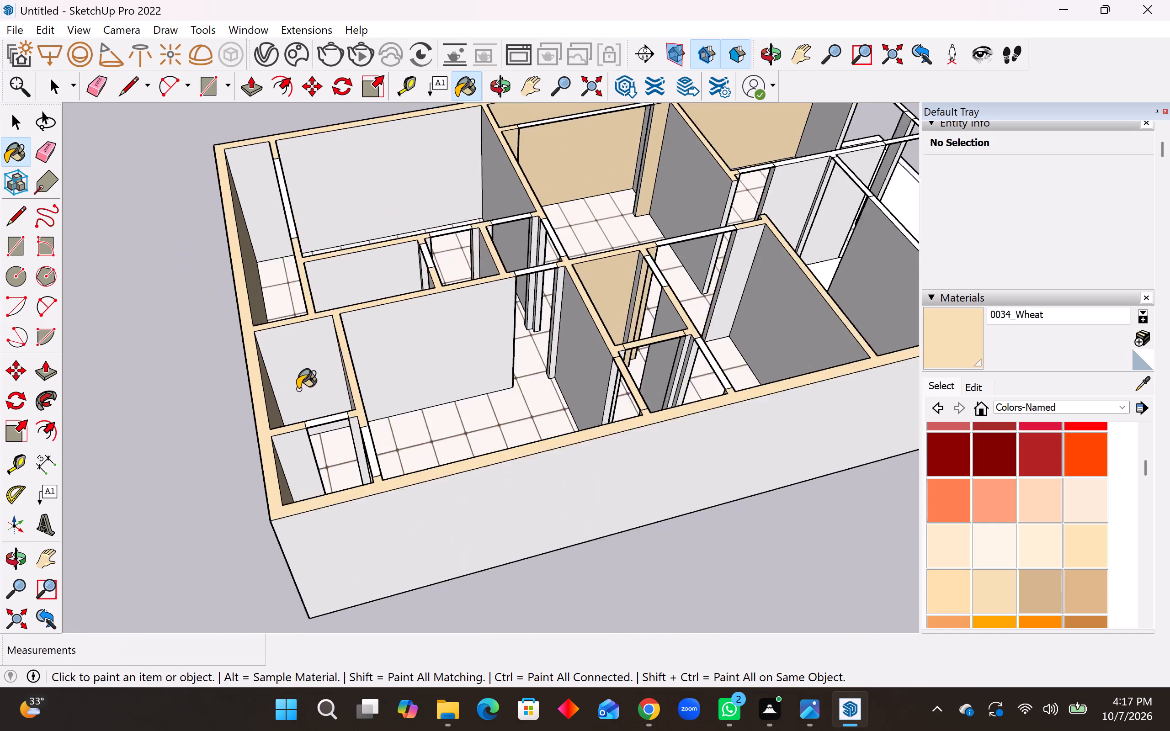
{"action": "scroll", "coordinate": [298, 389], "scroll_direction": "up", "scroll_amount": 2}
{"action": "left_click", "coordinate": [302, 382]}
{"action": "left_click", "coordinate": [284, 462]}
{"action": "left_click", "coordinate": [380, 456]}
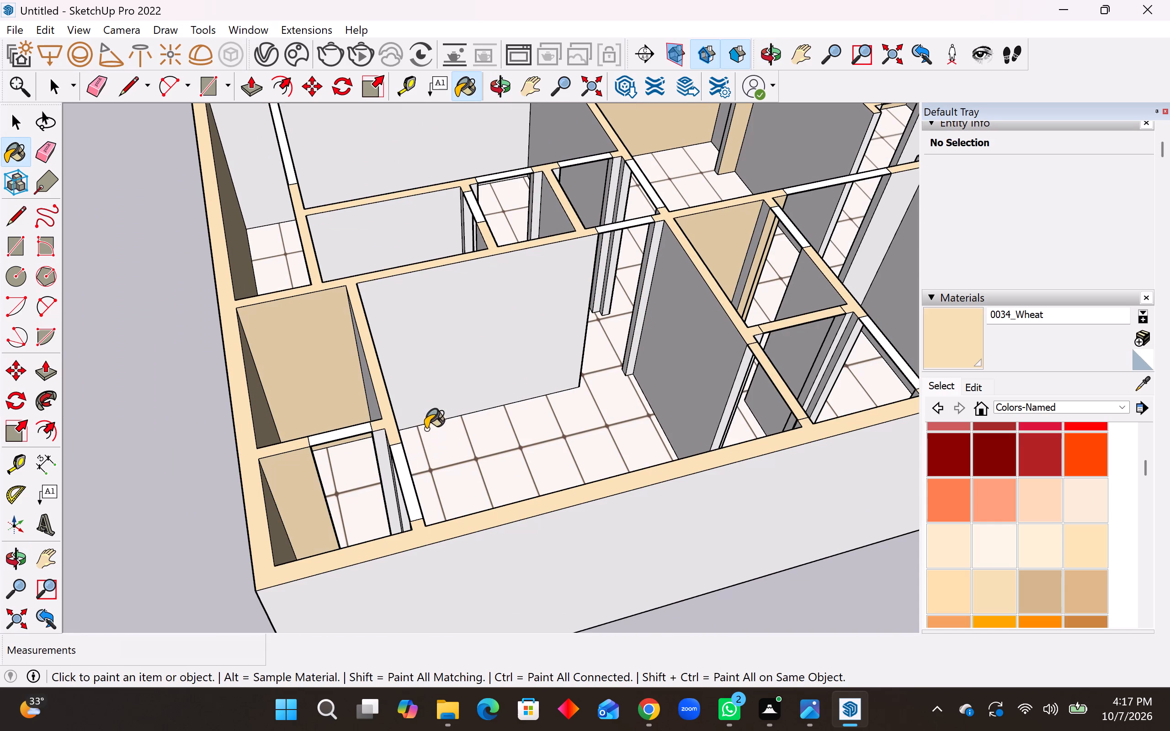
{"action": "left_click", "coordinate": [431, 328]}
{"action": "left_click", "coordinate": [645, 297]}
{"action": "left_click", "coordinate": [691, 322]}
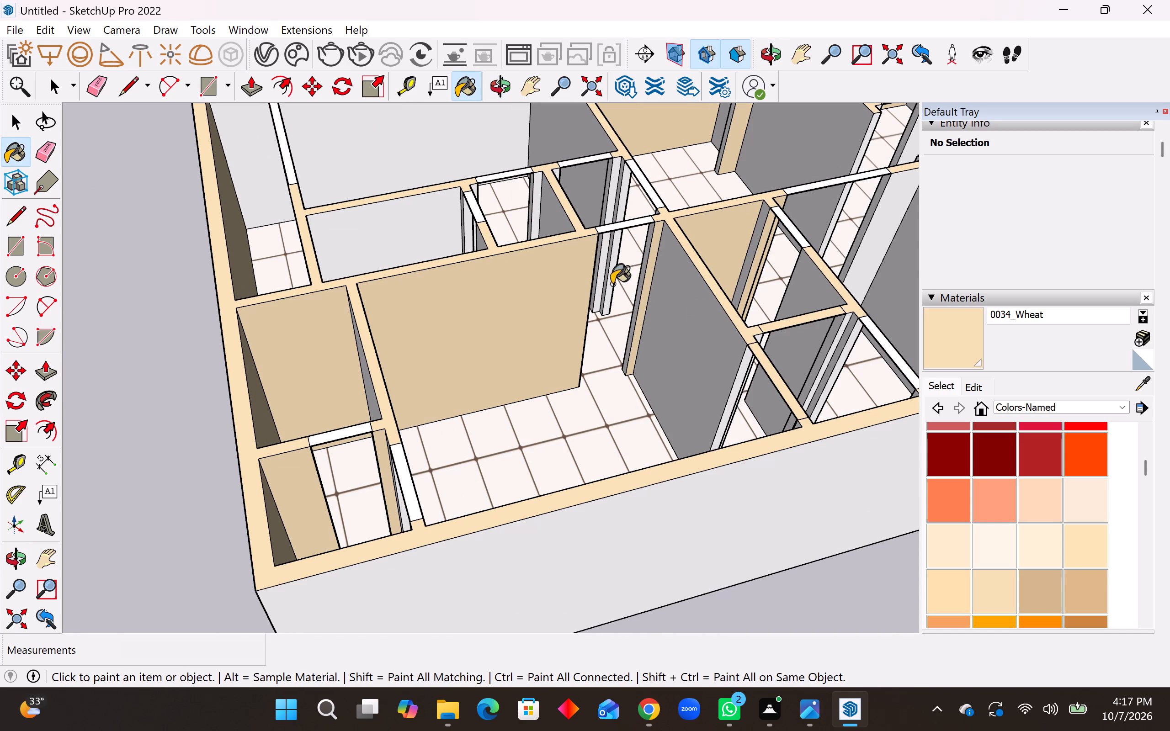
{"action": "left_click", "coordinate": [639, 273]}
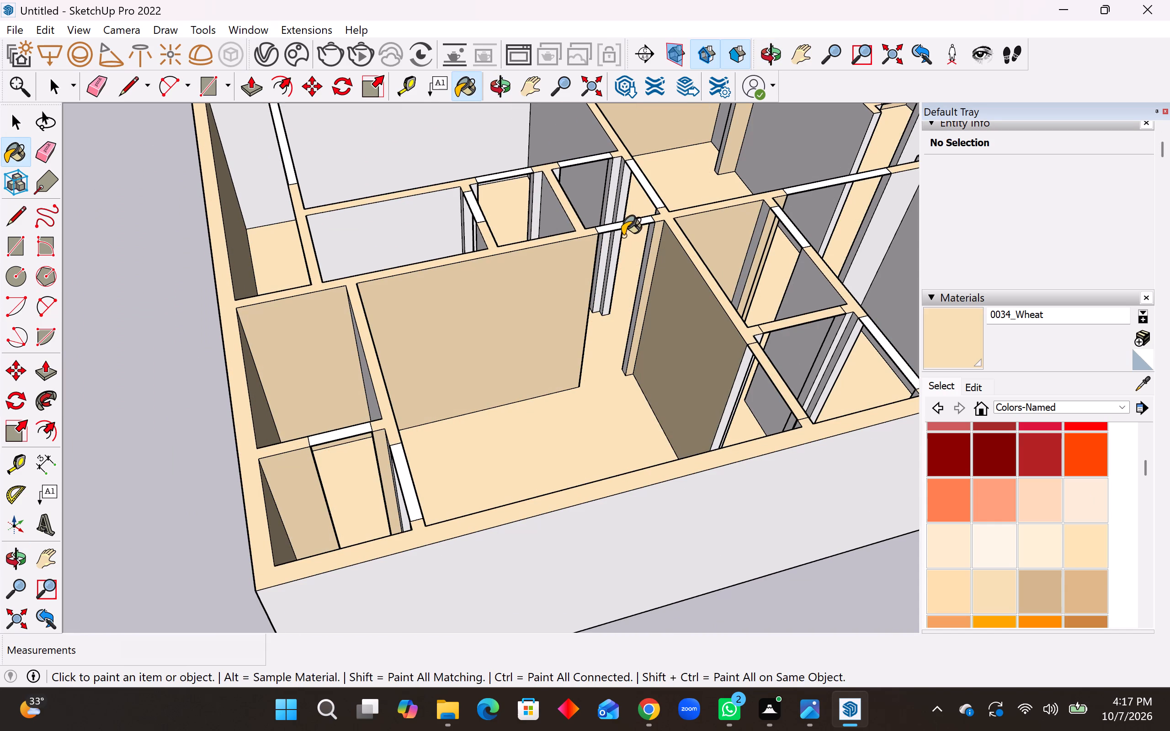
{"action": "key", "text": "ctrl+z"}
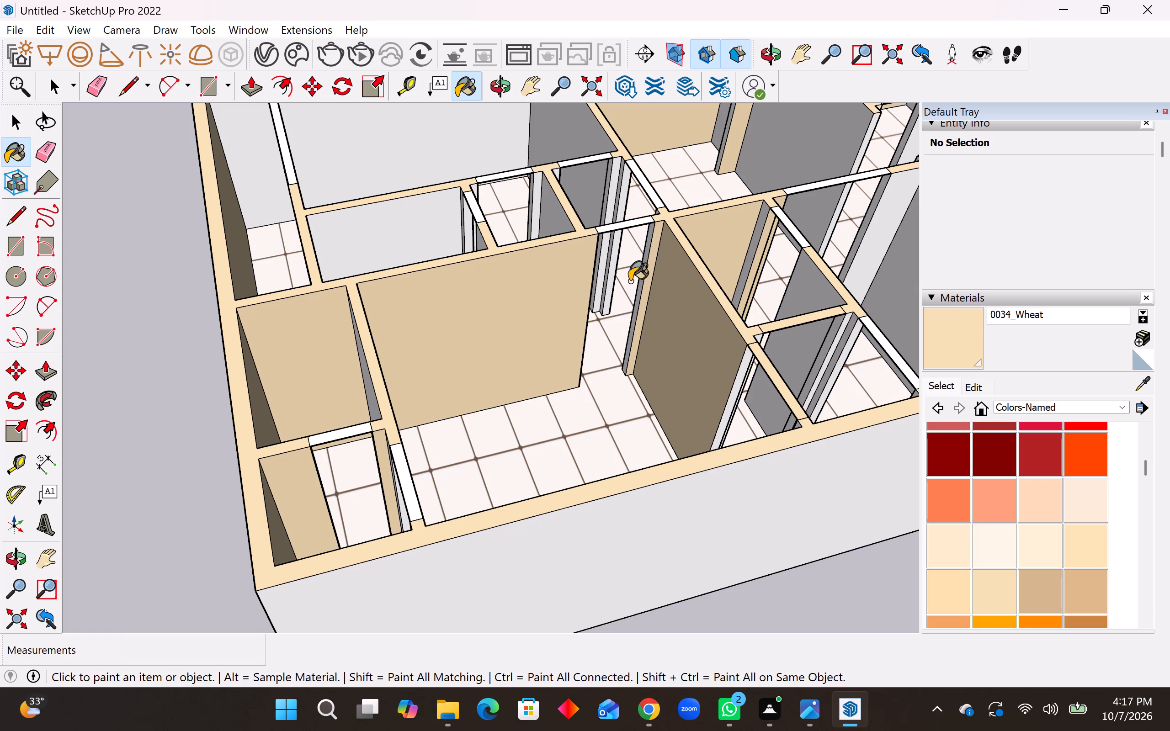
Paint the unpainted wall faces of the large rear room, its corner strip and the small middle room with 0034_Wheat.
{"action": "scroll", "coordinate": [413, 424], "scroll_direction": "down", "scroll_amount": 4}
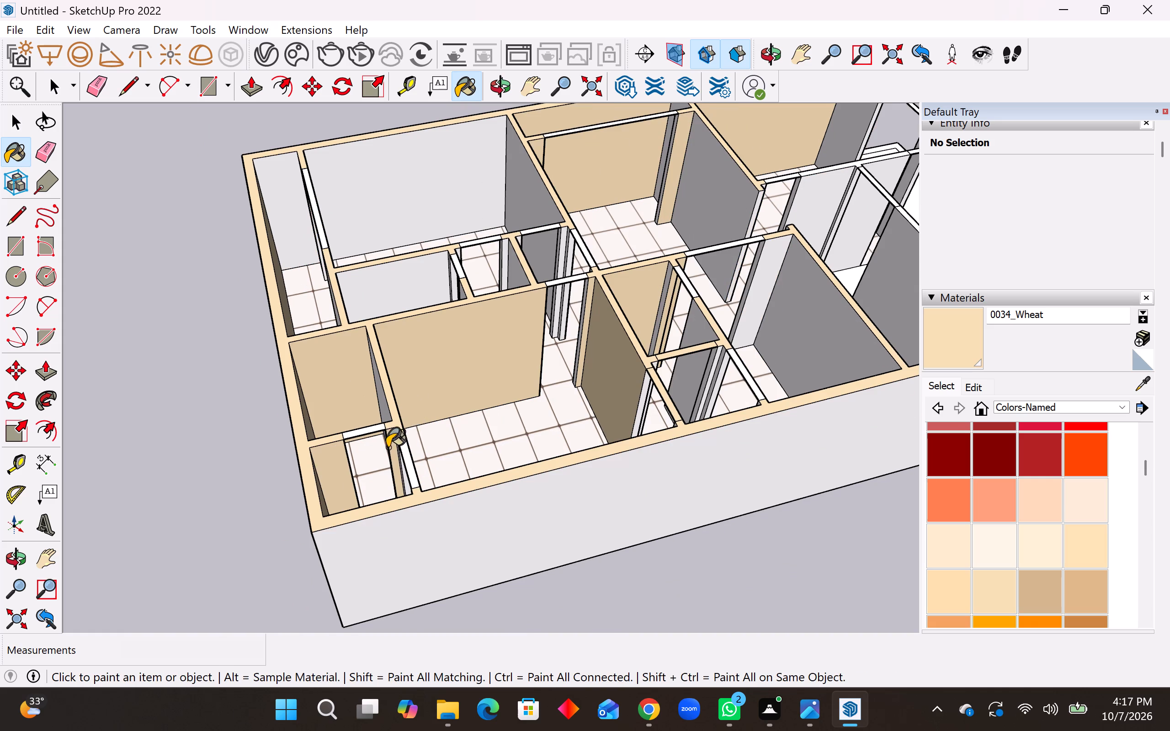
{"action": "scroll", "coordinate": [567, 423], "scroll_direction": "up", "scroll_amount": 2}
{"action": "left_click_drag", "start_coordinate": [243, 186], "coordinate": [247, 176]}
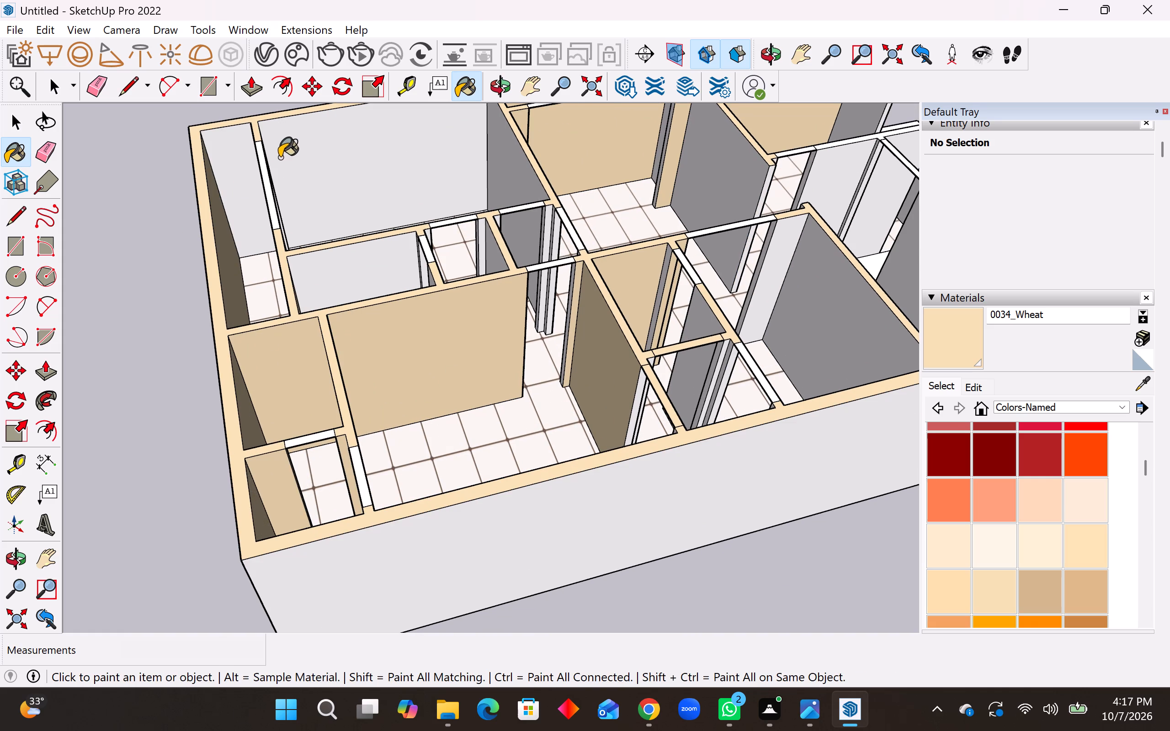
{"action": "left_click", "coordinate": [280, 158]}
{"action": "left_click", "coordinate": [383, 273]}
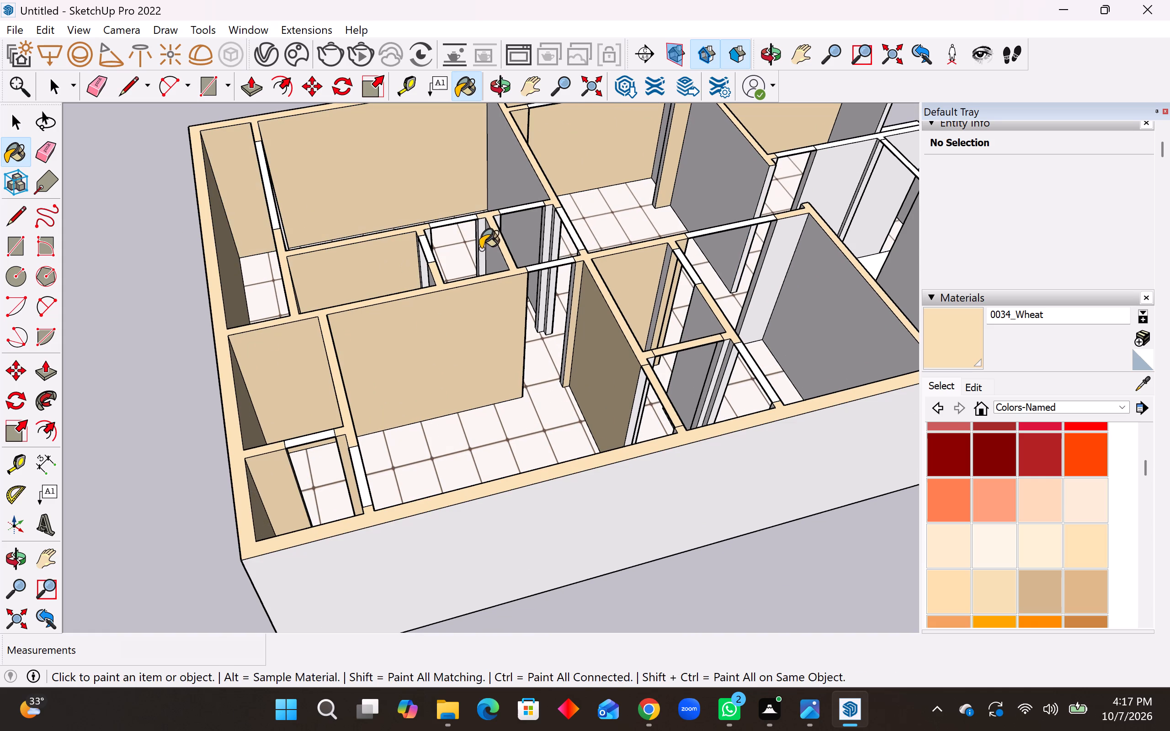
{"action": "left_click", "coordinate": [481, 249]}
{"action": "left_click", "coordinate": [523, 192]}
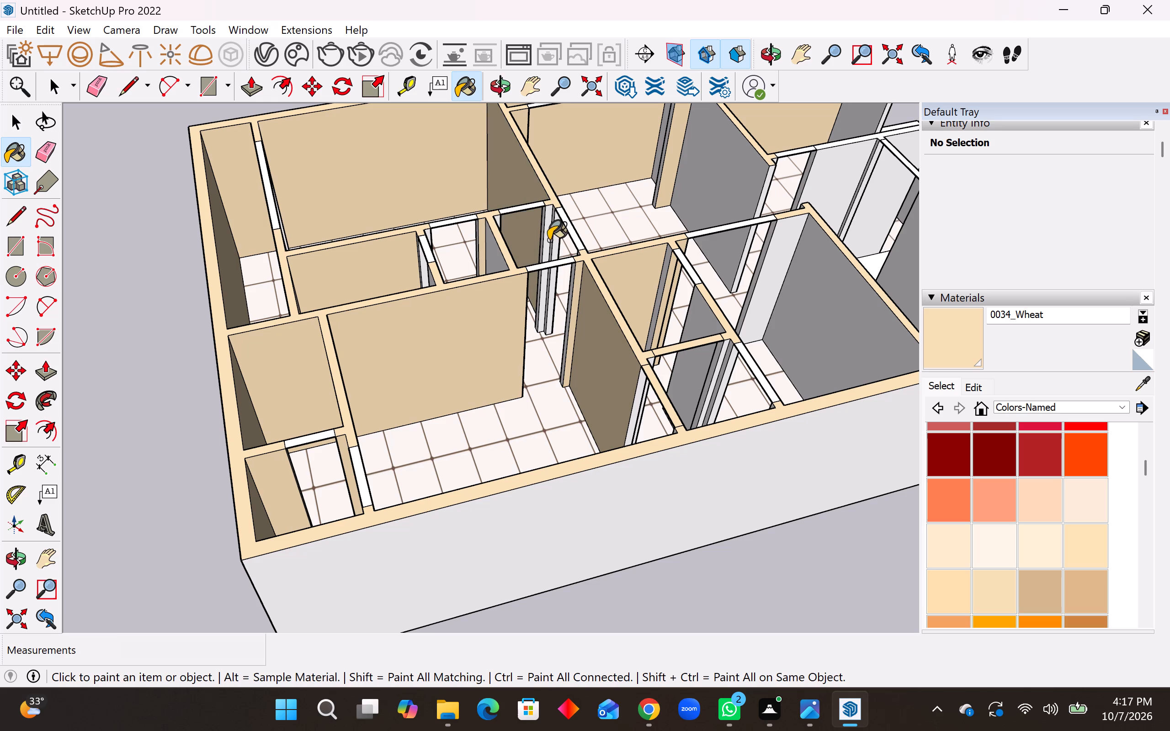
Paint the narrow wall ends at the passage opening beside the small central rooms with 0034_Wheat.
{"action": "left_click", "coordinate": [548, 240]}
{"action": "left_click", "coordinate": [545, 242]}
{"action": "left_click", "coordinate": [541, 242]}
{"action": "left_click", "coordinate": [539, 242]}
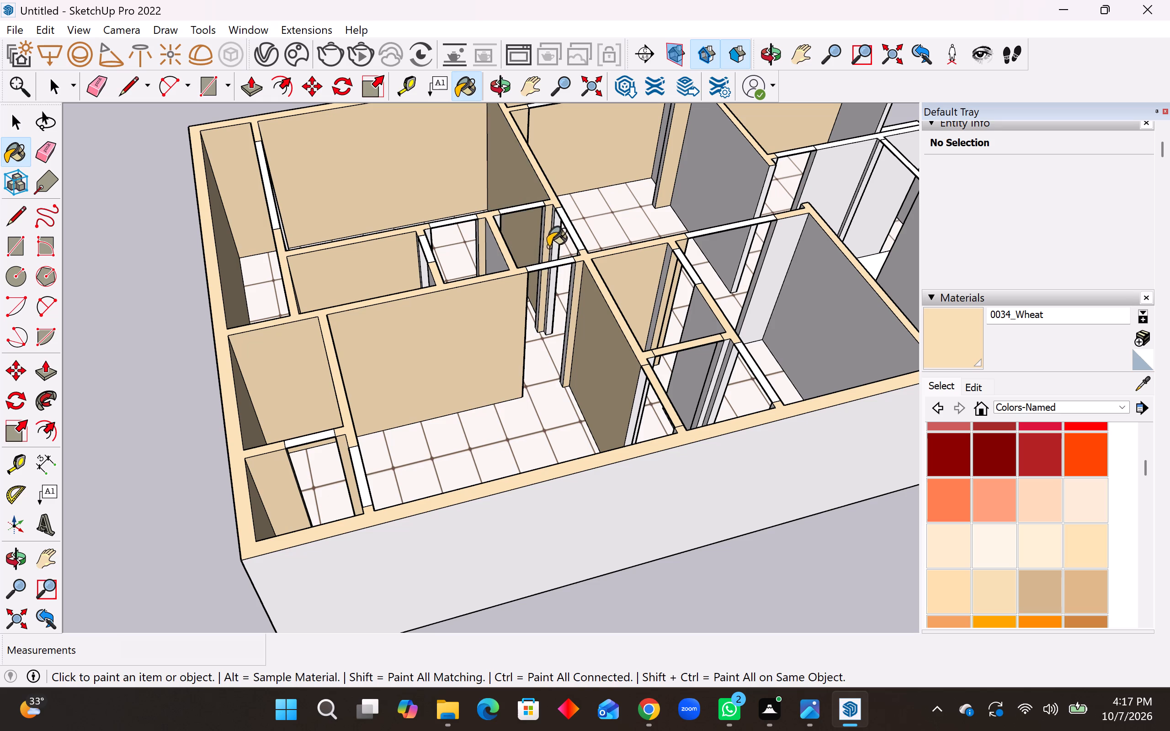
{"action": "left_click", "coordinate": [553, 244]}
{"action": "left_click", "coordinate": [555, 246]}
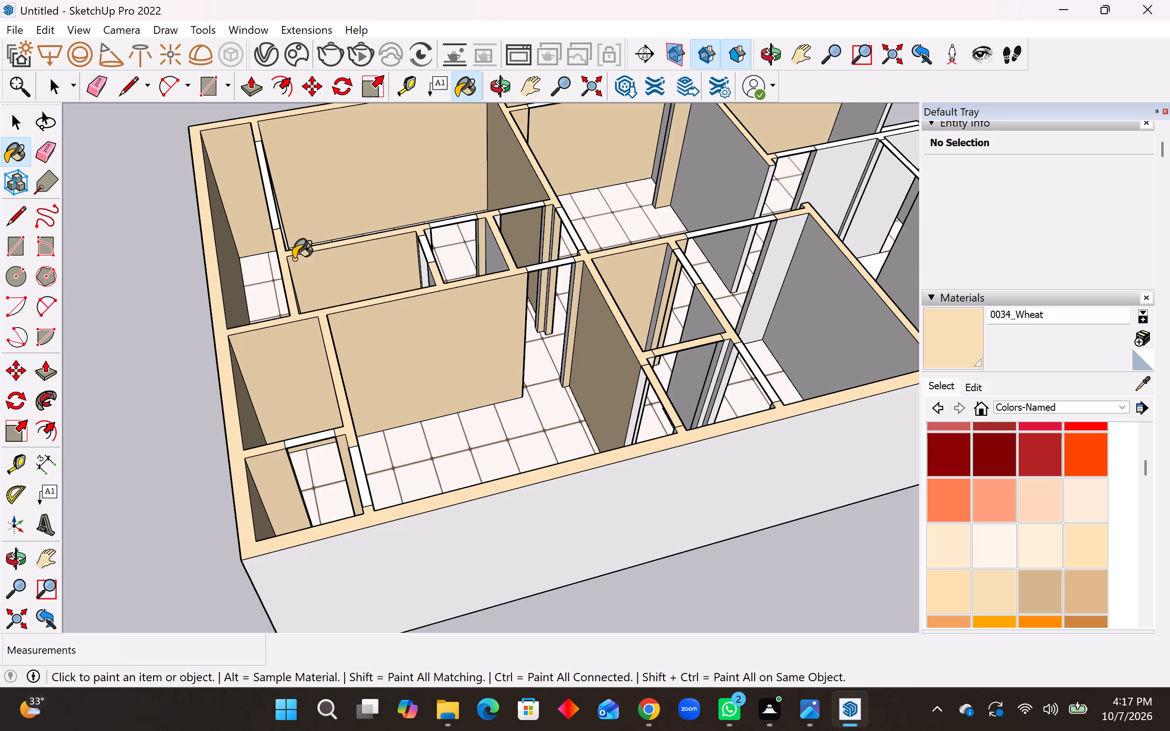
Paint the small middle room's opening edges and the neighbouring small room's grey side wall and end with 0034_Wheat.
{"action": "scroll", "coordinate": [346, 338], "scroll_direction": "up", "scroll_amount": 8}
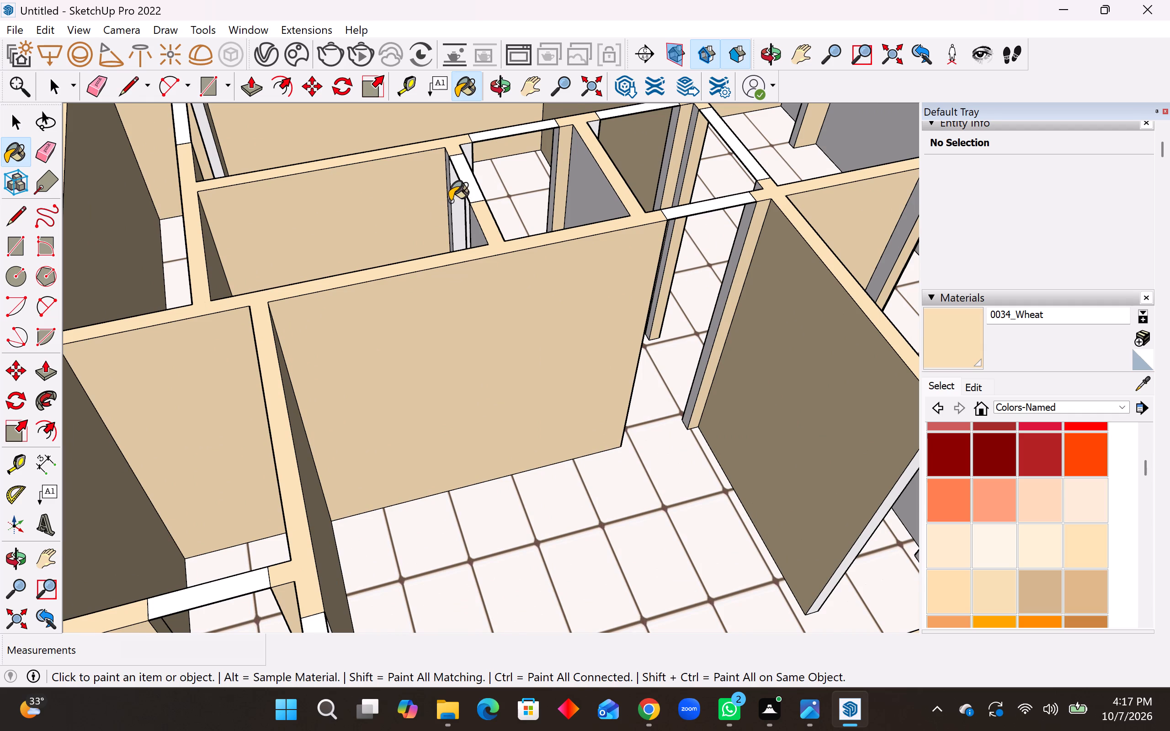
{"action": "left_click", "coordinate": [450, 201]}
{"action": "left_click", "coordinate": [463, 195]}
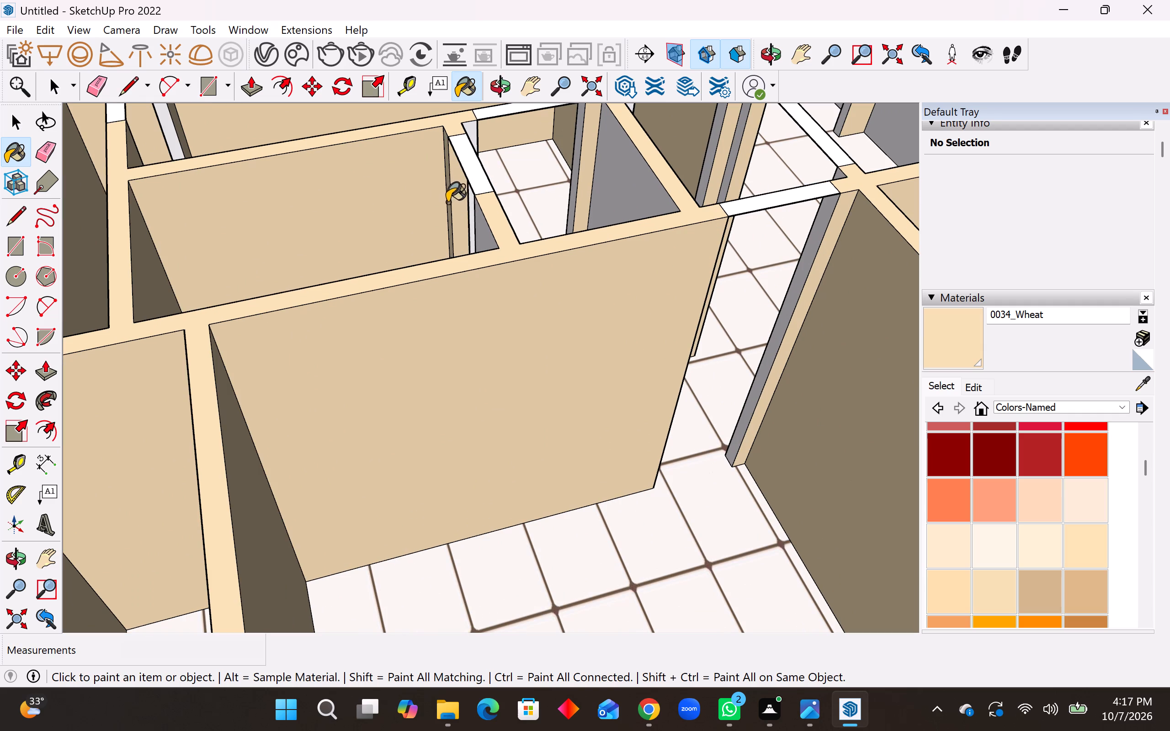
{"action": "left_click", "coordinate": [480, 232]}
{"action": "left_click", "coordinate": [616, 199]}
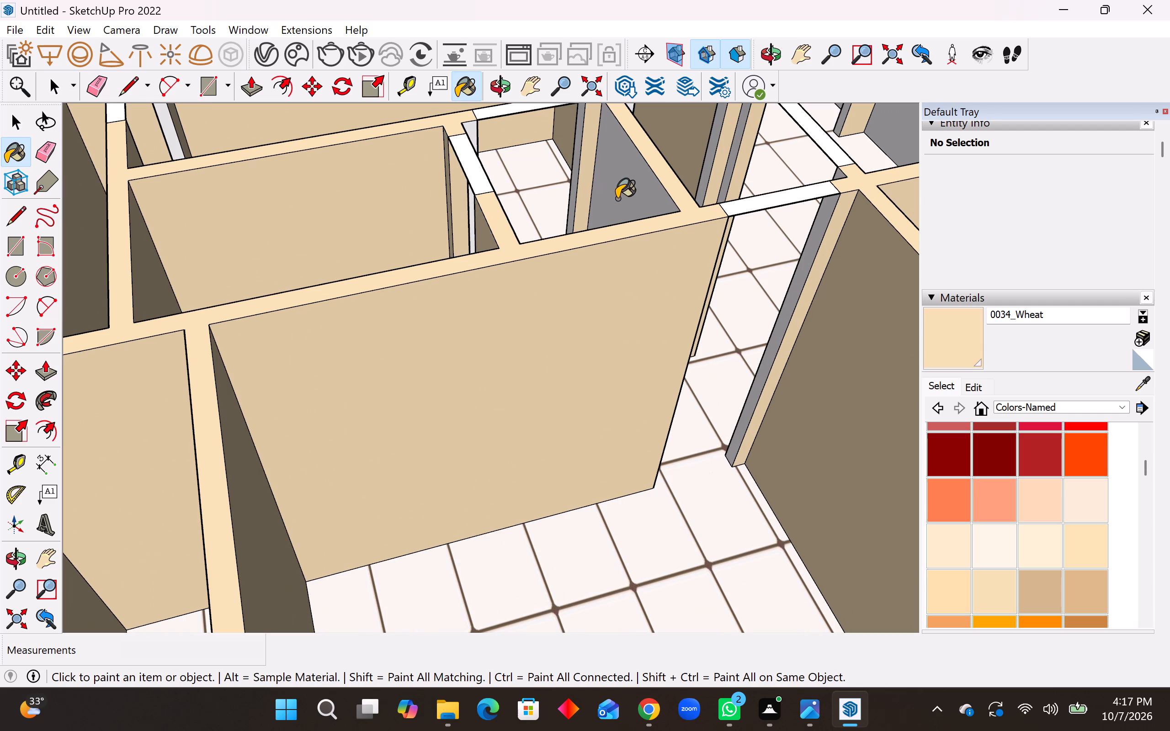
{"action": "left_click", "coordinate": [574, 175]}
{"action": "scroll", "coordinate": [592, 356], "scroll_direction": "down", "scroll_amount": 5}
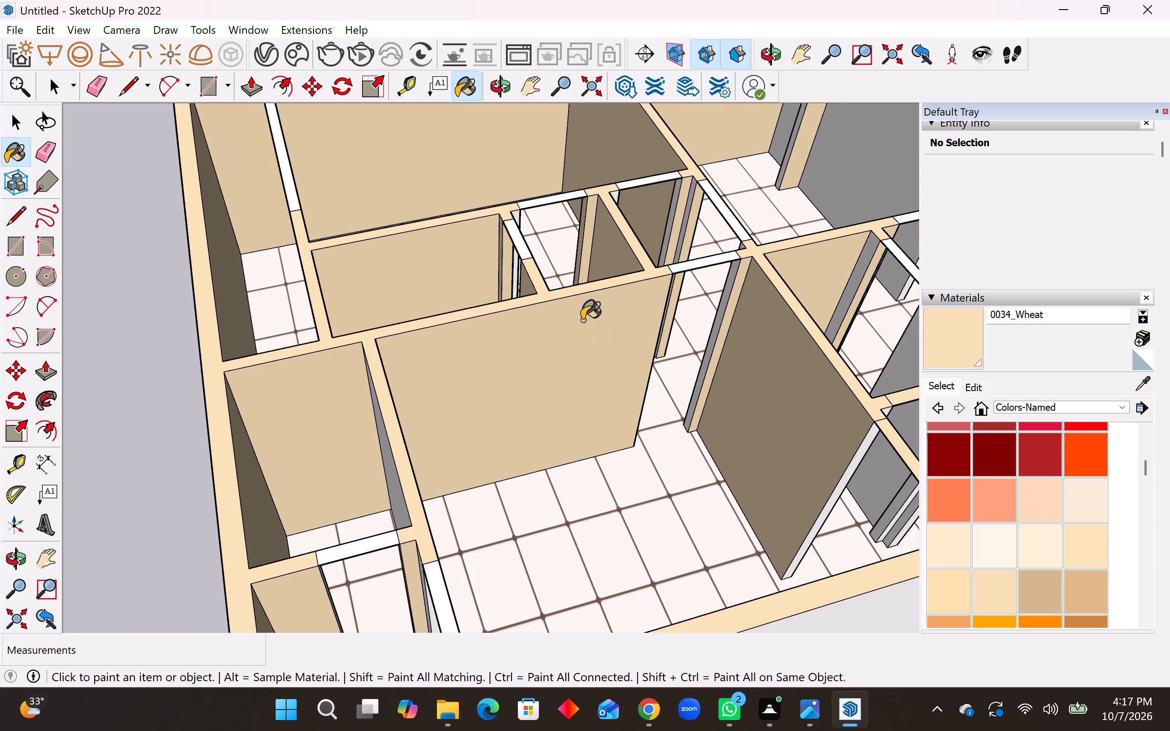
Paint the small central rooms' unpainted opening edges and the grey wall ends along the passage with 0034_Wheat.
{"action": "scroll", "coordinate": [512, 260], "scroll_direction": "up", "scroll_amount": 6}
{"action": "left_click", "coordinate": [519, 183]}
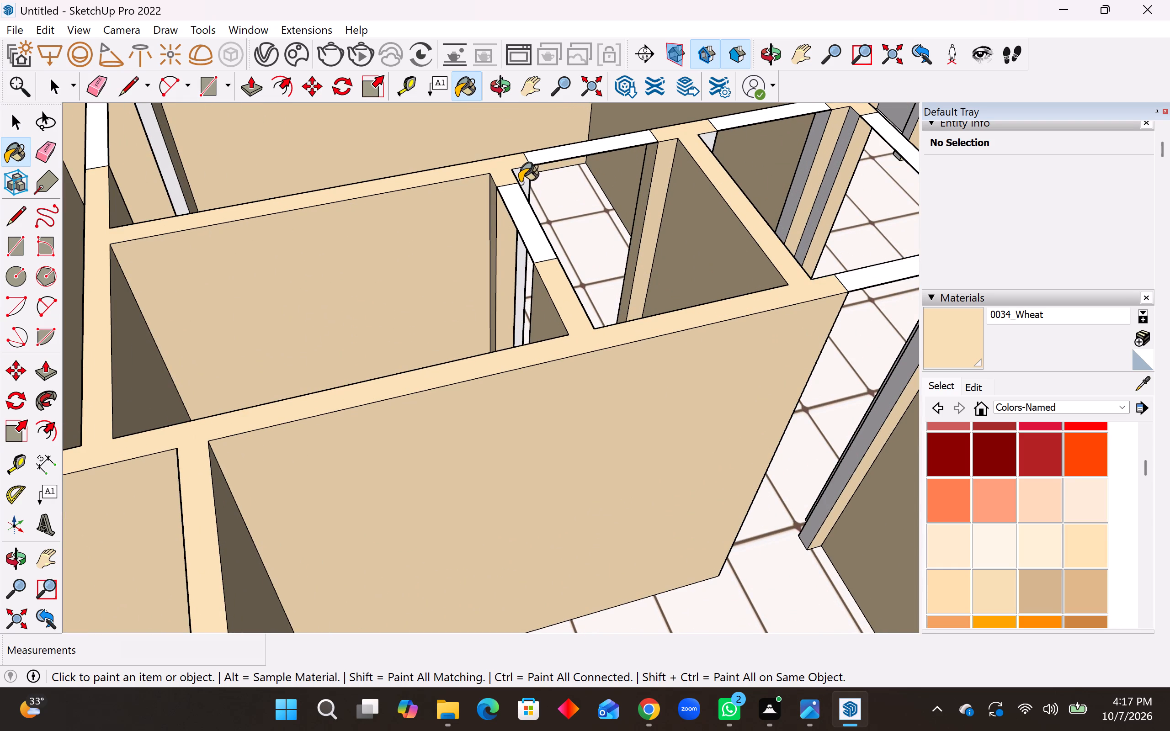
{"action": "left_click", "coordinate": [526, 176]}
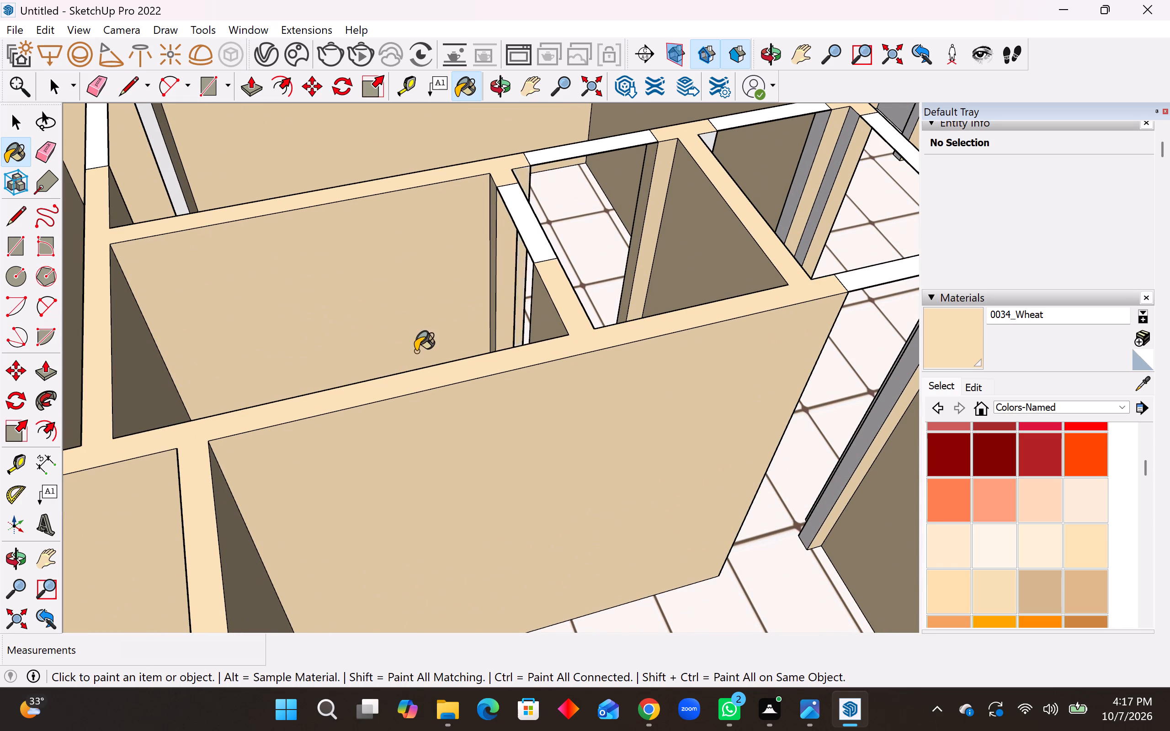
{"action": "scroll", "coordinate": [415, 352], "scroll_direction": "down", "scroll_amount": 8}
{"action": "scroll", "coordinate": [573, 329], "scroll_direction": "up", "scroll_amount": 5}
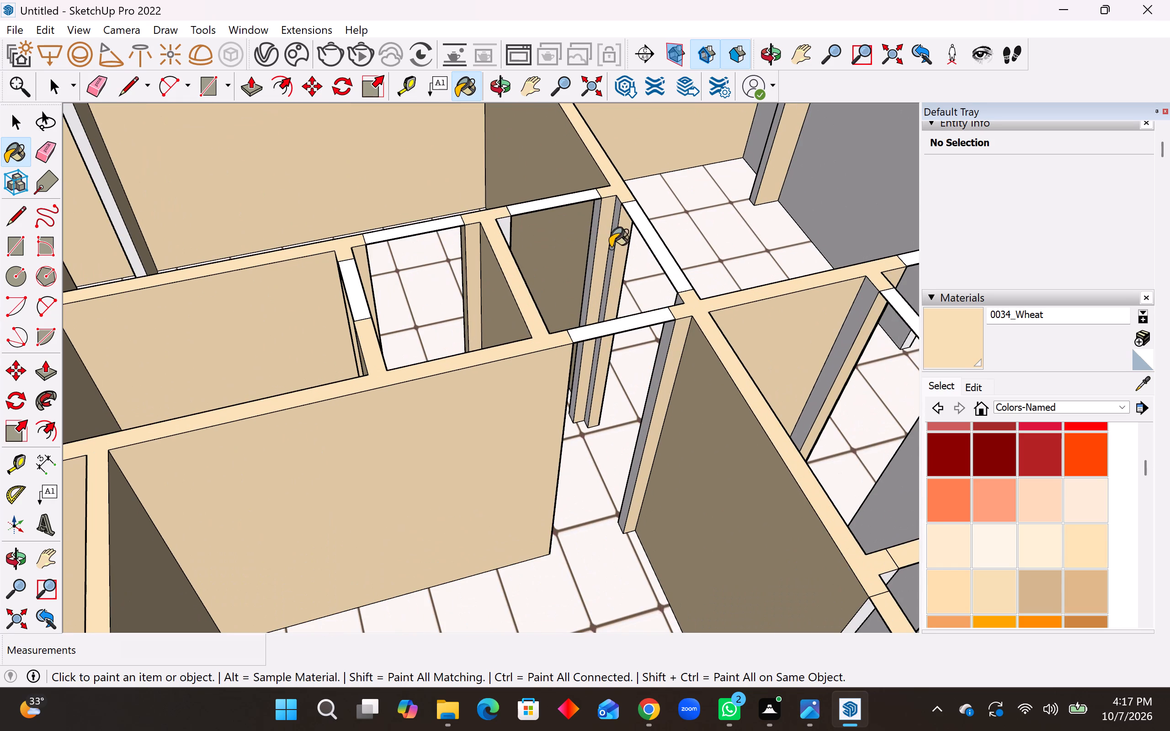
{"action": "left_click", "coordinate": [589, 249]}
{"action": "left_click", "coordinate": [615, 244]}
{"action": "left_click", "coordinate": [612, 244]}
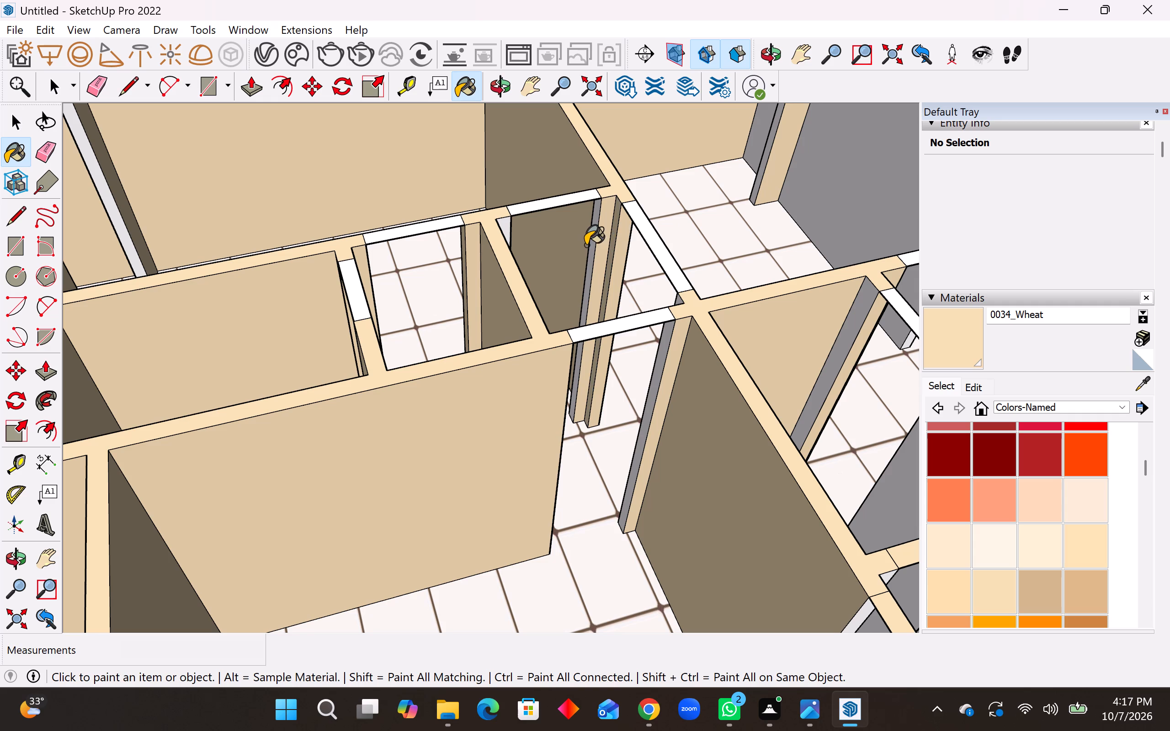
{"action": "left_click", "coordinate": [593, 244]}
{"action": "left_click", "coordinate": [654, 378]}
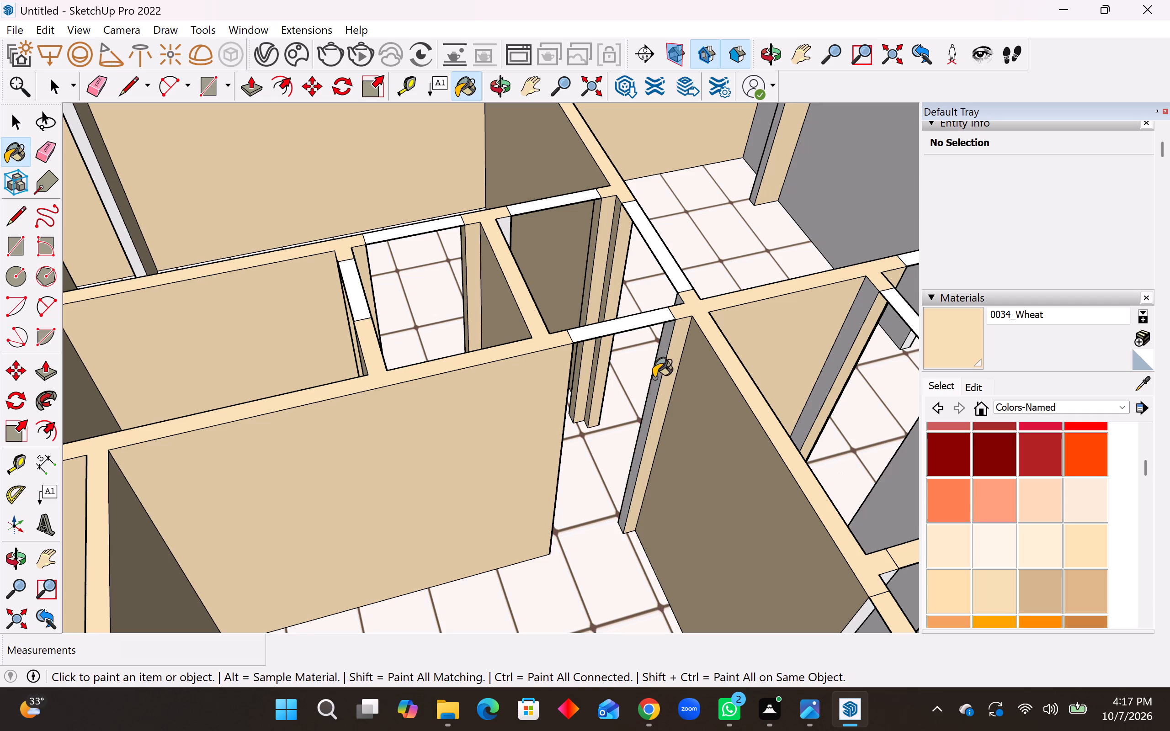
{"action": "left_click_drag", "start_coordinate": [830, 372], "coordinate": [824, 372]}
Paint the edges of the openings at both ends of the large room, beside the outer wall, with 0034_Wheat.
{"action": "scroll", "coordinate": [572, 476], "scroll_direction": "down", "scroll_amount": 5}
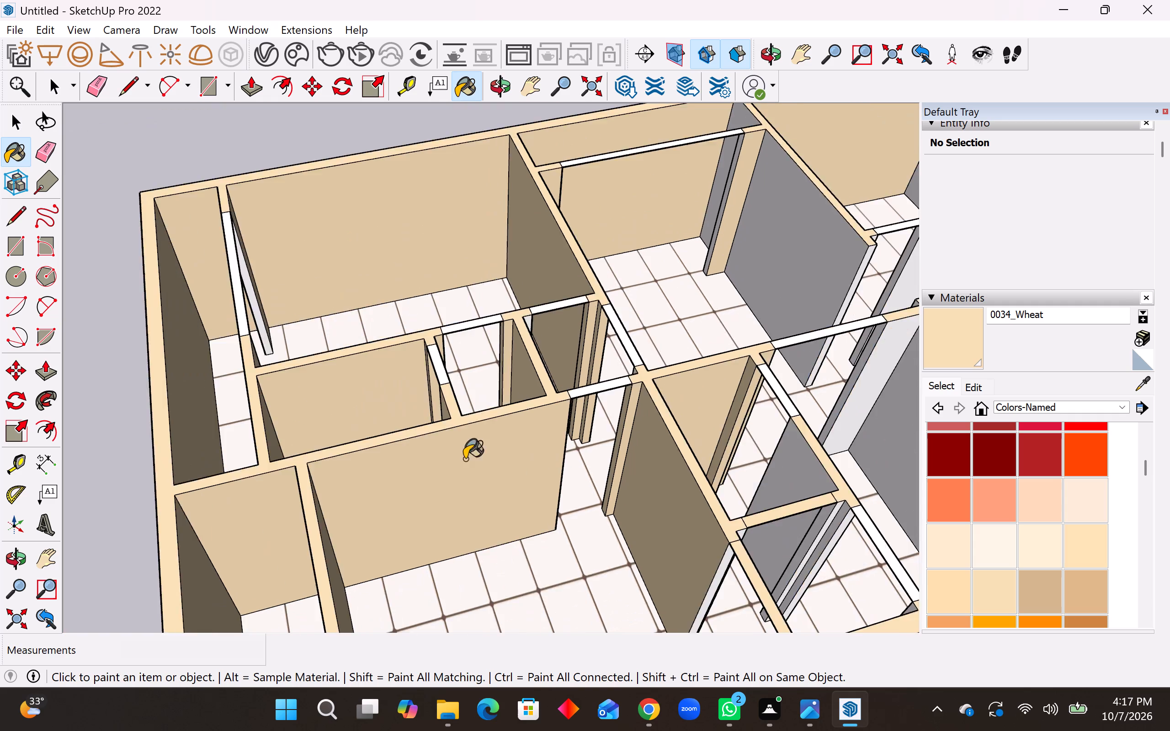
{"action": "scroll", "coordinate": [464, 459], "scroll_direction": "down", "scroll_amount": 4}
{"action": "scroll", "coordinate": [450, 454], "scroll_direction": "up", "scroll_amount": 1}
{"action": "scroll", "coordinate": [445, 448], "scroll_direction": "down", "scroll_amount": 4}
{"action": "scroll", "coordinate": [599, 519], "scroll_direction": "up", "scroll_amount": 7}
{"action": "scroll", "coordinate": [608, 500], "scroll_direction": "down", "scroll_amount": 2}
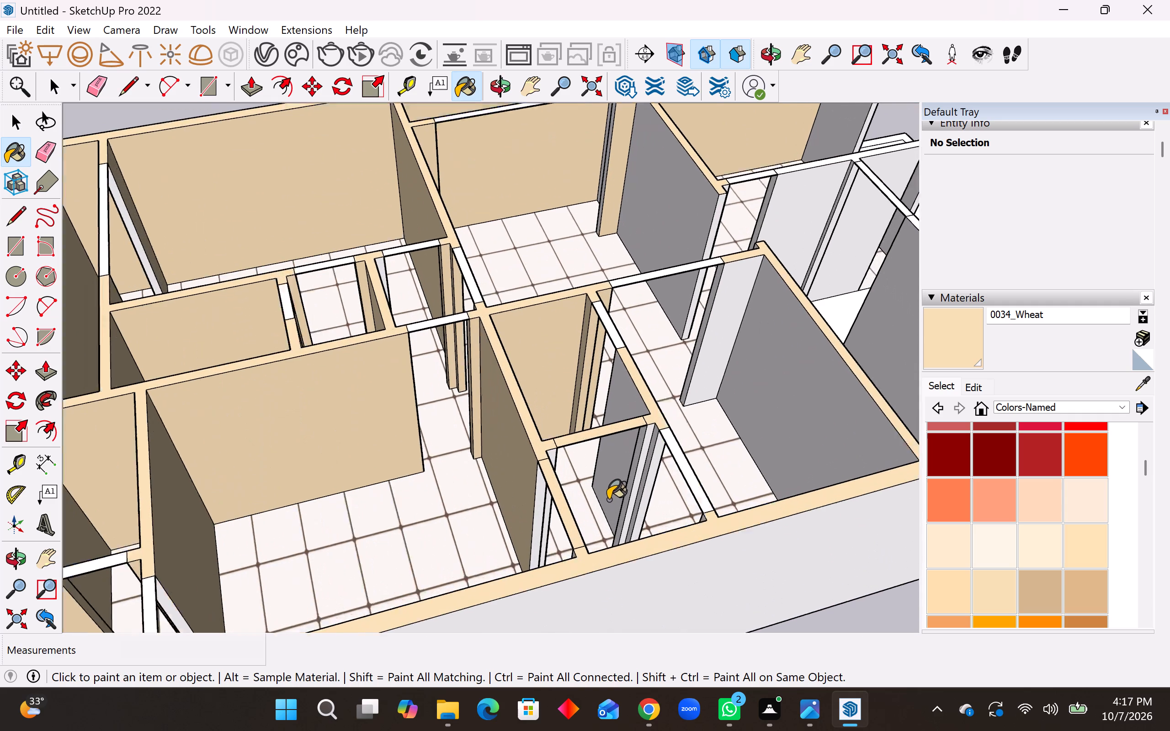
{"action": "scroll", "coordinate": [608, 500], "scroll_direction": "down", "scroll_amount": 1}
{"action": "left_click", "coordinate": [262, 583]}
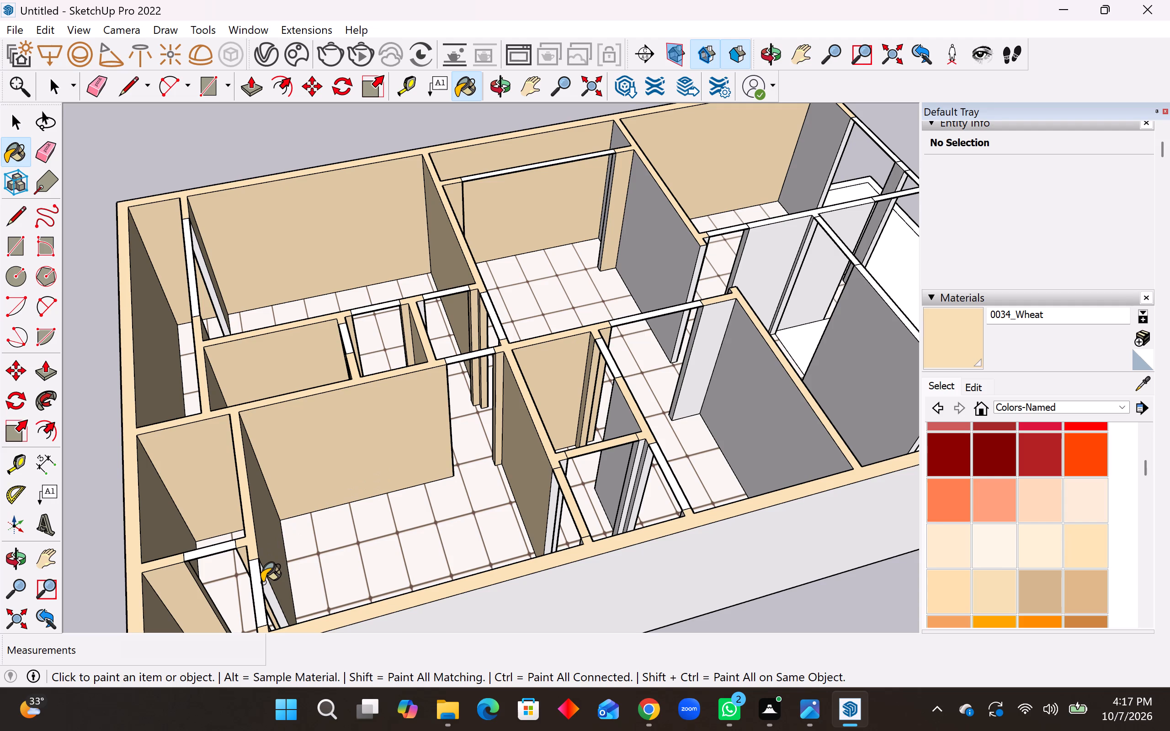
{"action": "left_click", "coordinate": [270, 597]}
{"action": "left_click", "coordinate": [548, 513]}
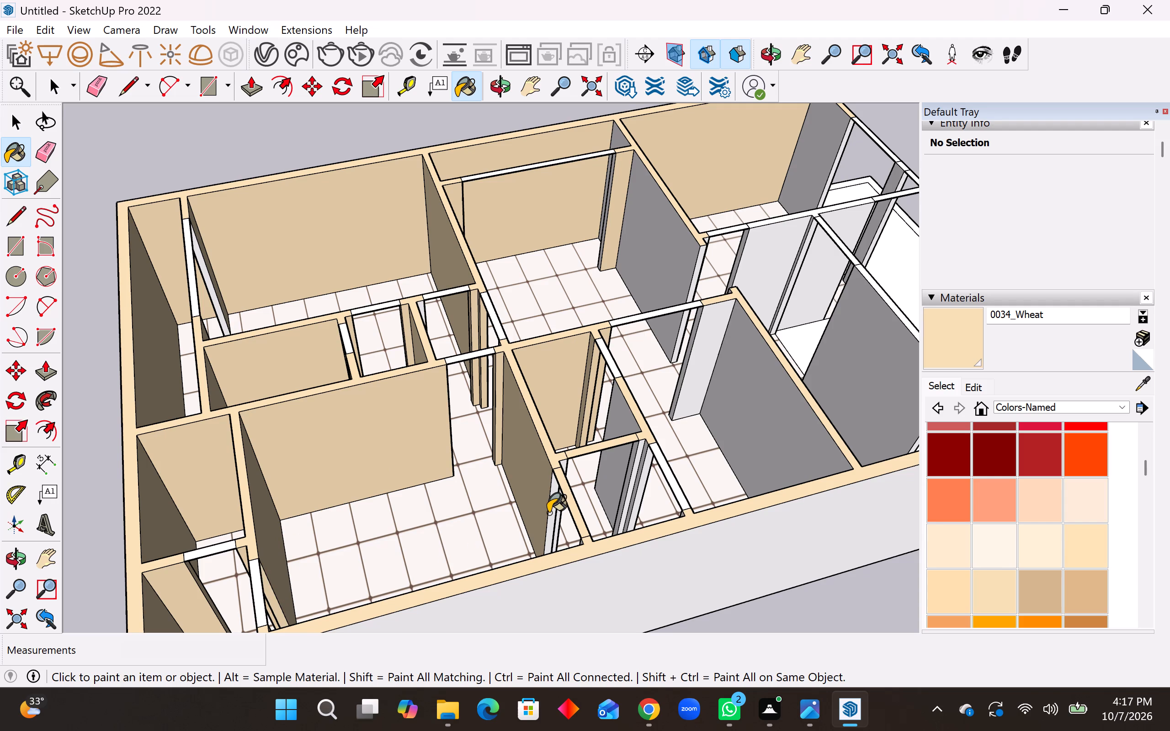
{"action": "left_click", "coordinate": [553, 512]}
Paint the small outer room's grey side wall and its doorway edges on both sides with 0034_Wheat.
{"action": "left_click", "coordinate": [632, 489]}
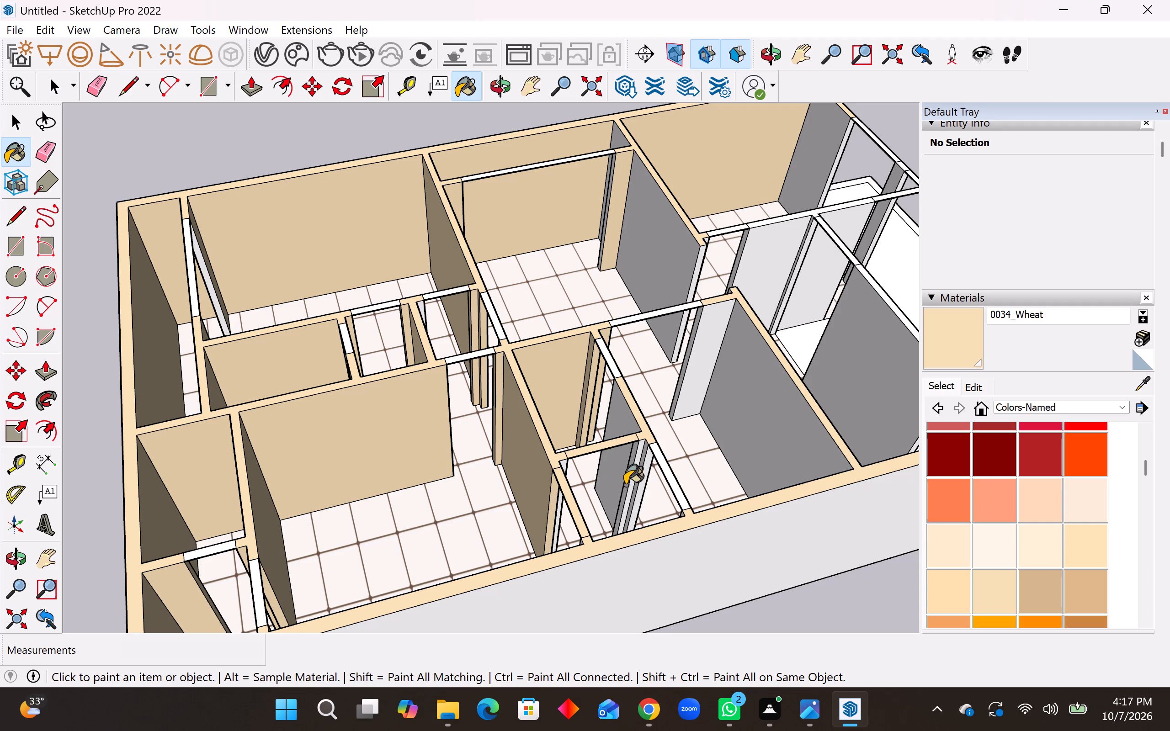
{"action": "left_click", "coordinate": [625, 485]}
{"action": "left_click", "coordinate": [622, 431]}
{"action": "left_click", "coordinate": [640, 477]}
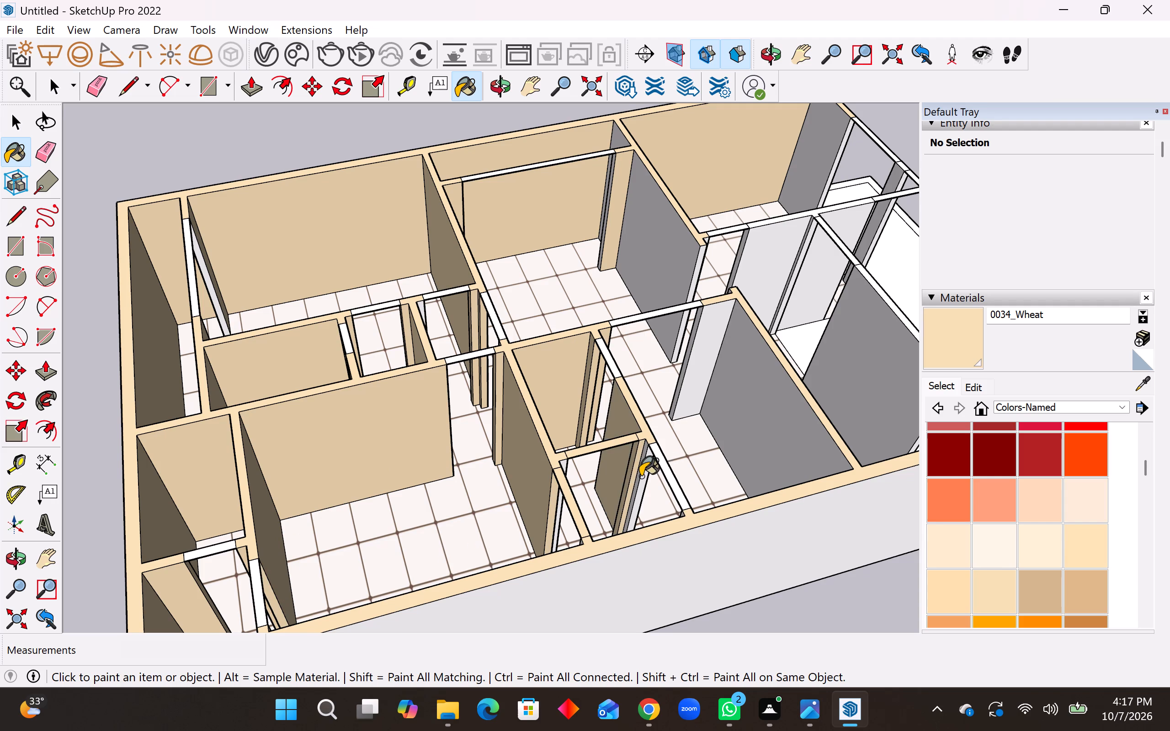
{"action": "left_click", "coordinate": [637, 466]}
{"action": "left_click", "coordinate": [641, 475]}
{"action": "left_click", "coordinate": [643, 479]}
{"action": "scroll", "coordinate": [628, 509], "scroll_direction": "up", "scroll_amount": 7}
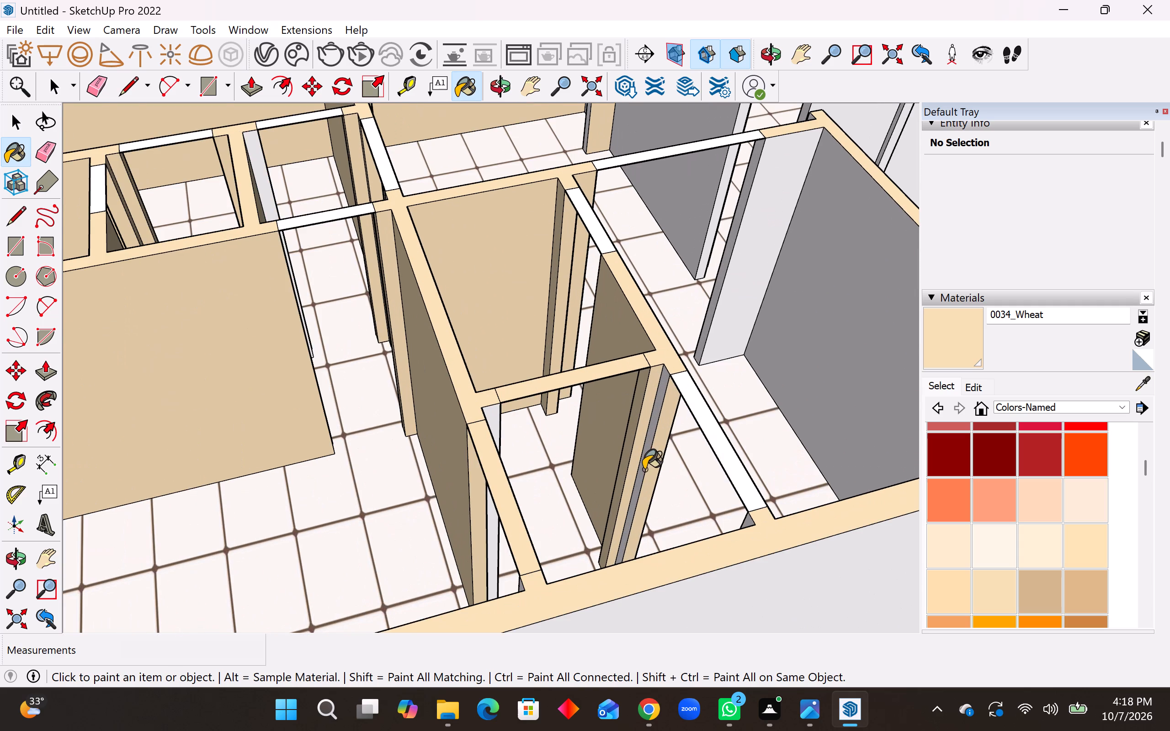
{"action": "left_click", "coordinate": [643, 470]}
{"action": "middle_click_drag", "start_coordinate": [582, 506], "coordinate": [423, 534]}
{"action": "left_click", "coordinate": [346, 481]}
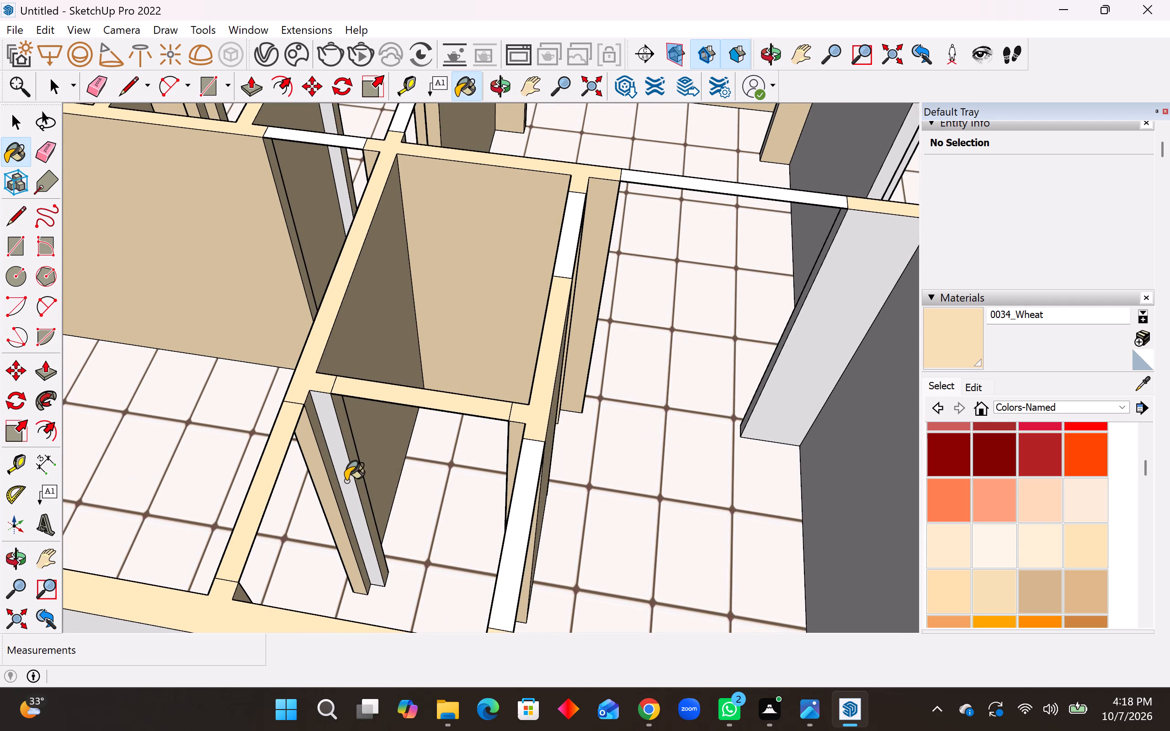
Paint the adjoining room's grey side wall and stub wall, plus the long wall beyond its opening and its ends, with 0034_Wheat.
{"action": "left_click_drag", "start_coordinate": [837, 331], "coordinate": [836, 339]}
{"action": "left_click_drag", "start_coordinate": [856, 403], "coordinate": [863, 408]}
{"action": "middle_click_drag", "start_coordinate": [861, 414], "coordinate": [860, 392]}
{"action": "middle_click_drag", "start_coordinate": [862, 390], "coordinate": [959, 379]}
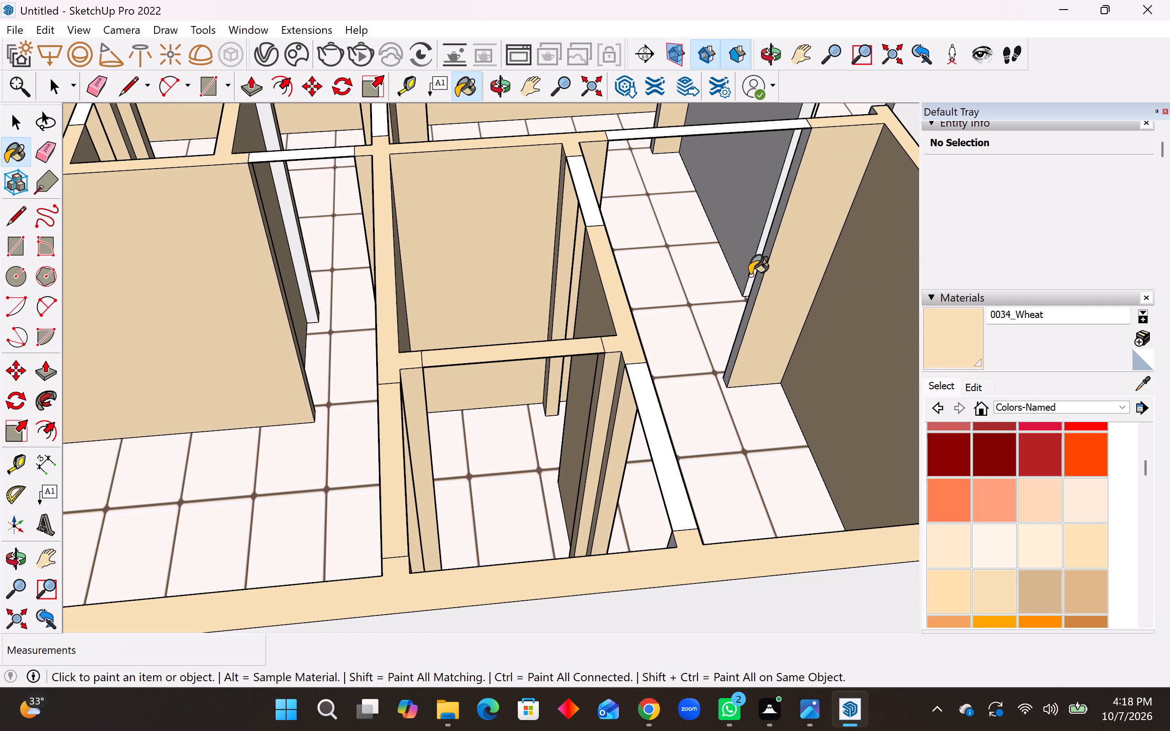
{"action": "left_click", "coordinate": [763, 266]}
{"action": "scroll", "coordinate": [708, 498], "scroll_direction": "down", "scroll_amount": 3}
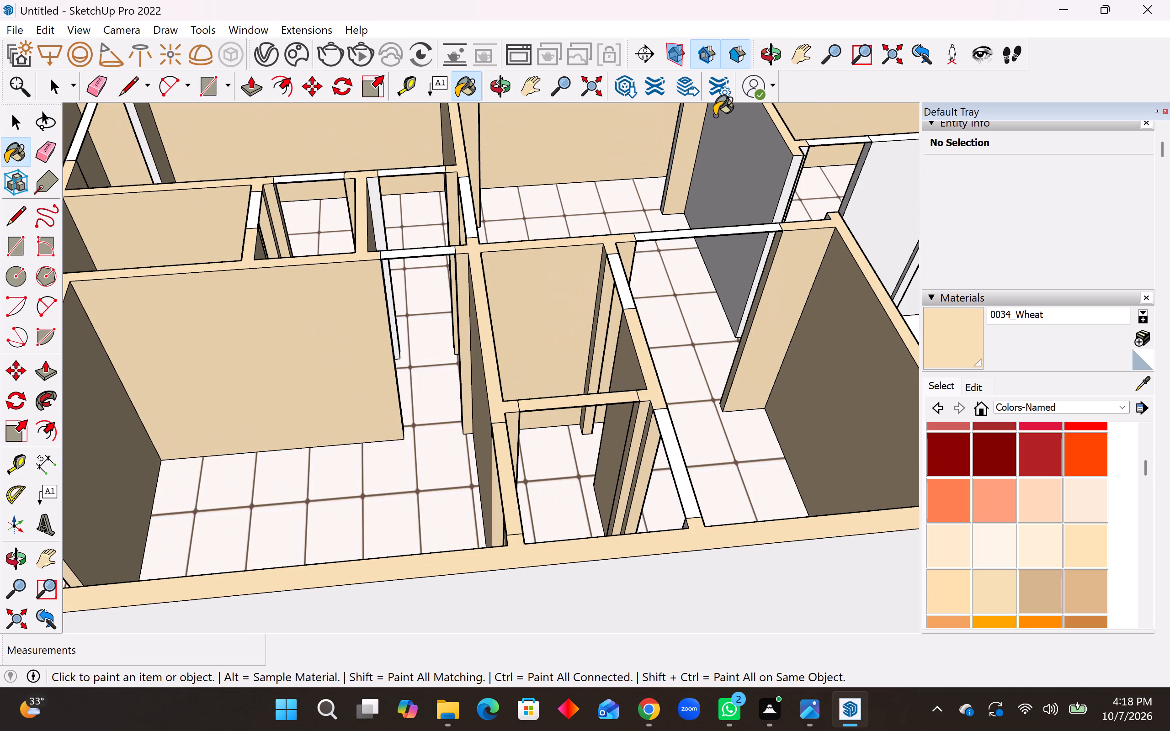
{"action": "left_click", "coordinate": [738, 142]}
{"action": "left_click", "coordinate": [793, 170]}
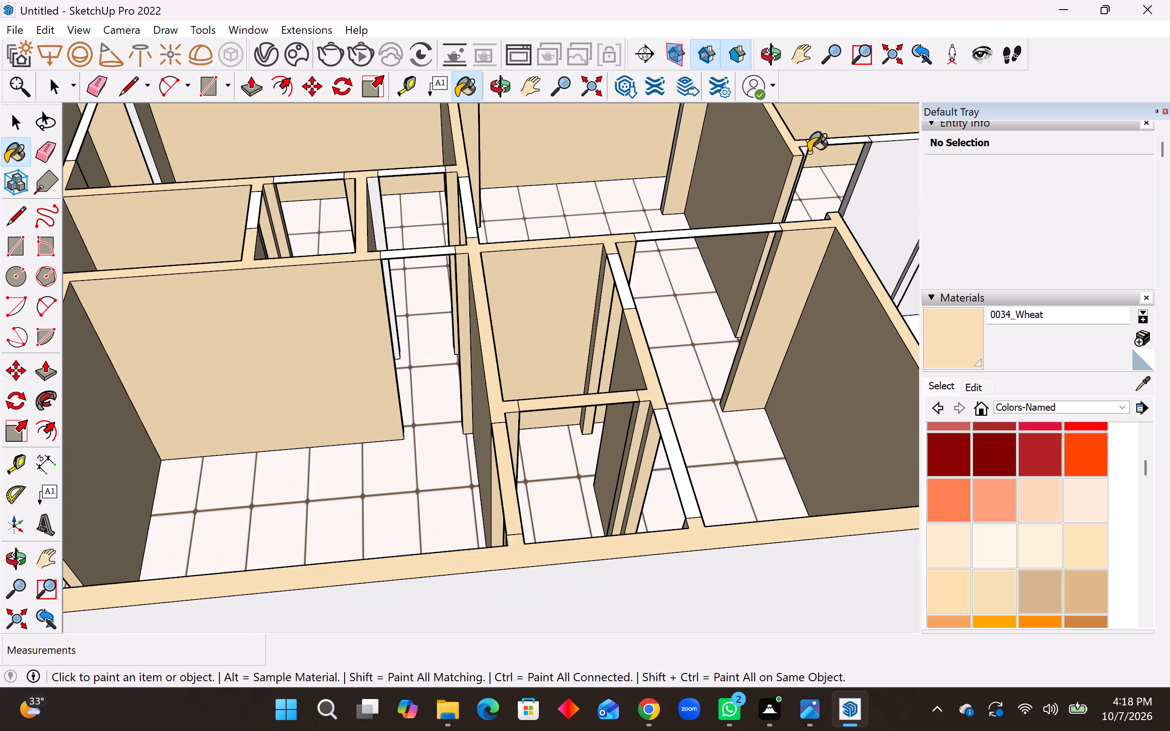
{"action": "left_click", "coordinate": [804, 151]}
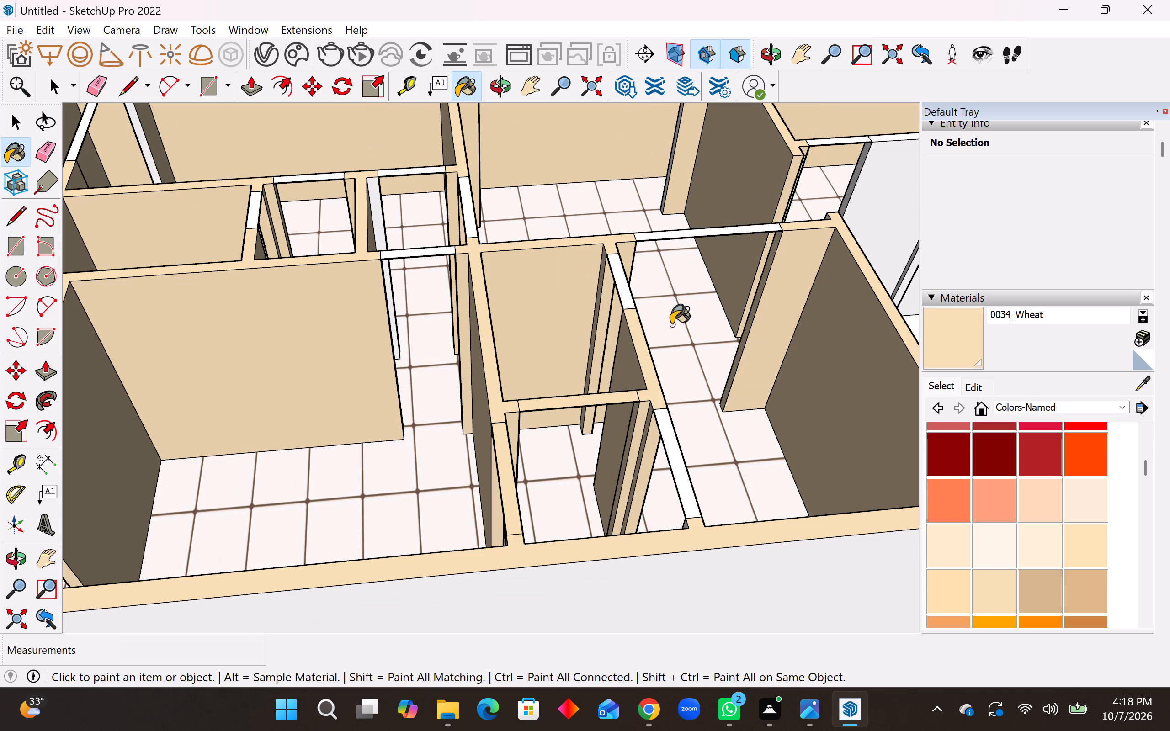
Paint the remaining white wall end in the small central room by the passage with 0034_Wheat.
{"action": "middle_click", "coordinate": [726, 365]}
{"action": "left_click", "coordinate": [380, 207]}
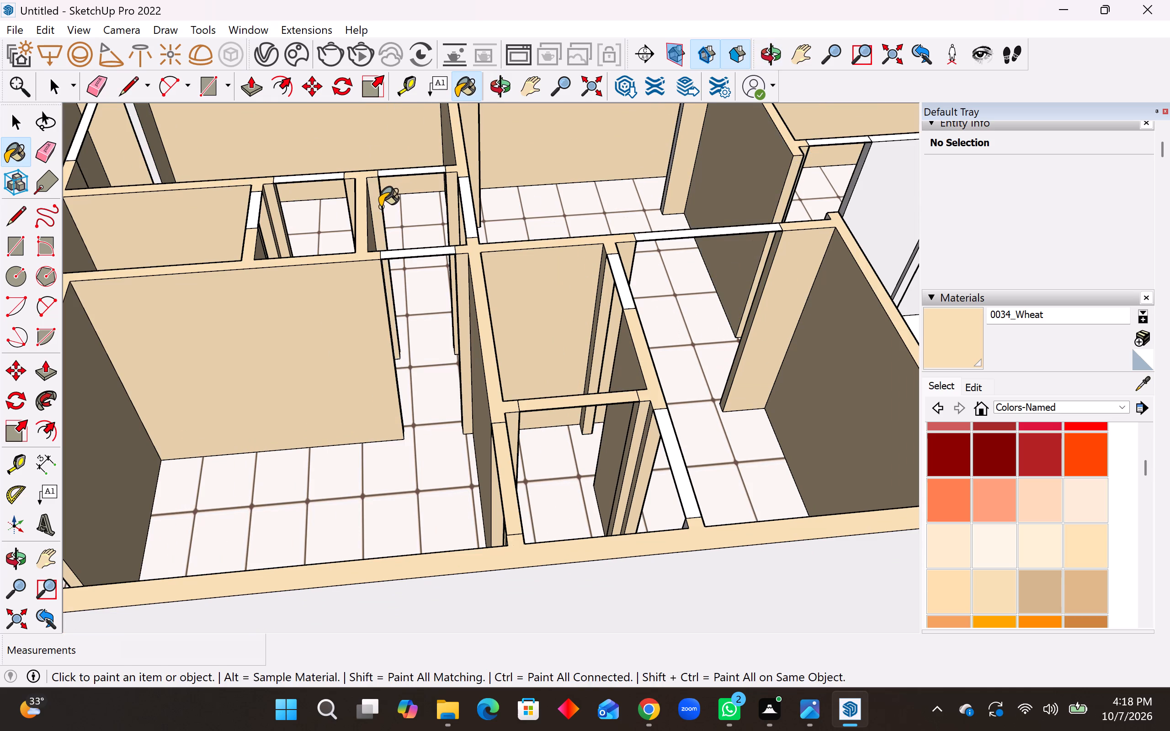
Paint the short partition beside the untiled area and the neighbouring grey wall, including their ends, with 0034_Wheat.
{"action": "middle_click_drag", "start_coordinate": [662, 371], "coordinate": [576, 400]}
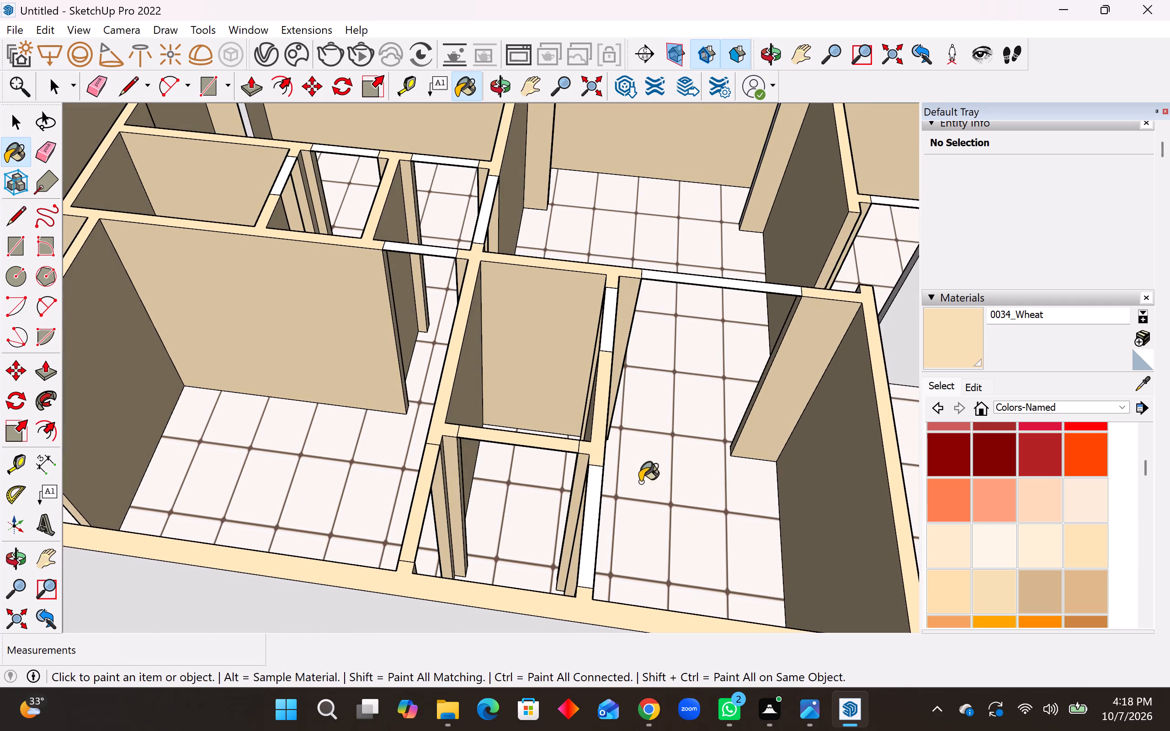
{"action": "scroll", "coordinate": [658, 503], "scroll_direction": "up", "scroll_amount": 6}
{"action": "scroll", "coordinate": [423, 481], "scroll_direction": "down", "scroll_amount": 6}
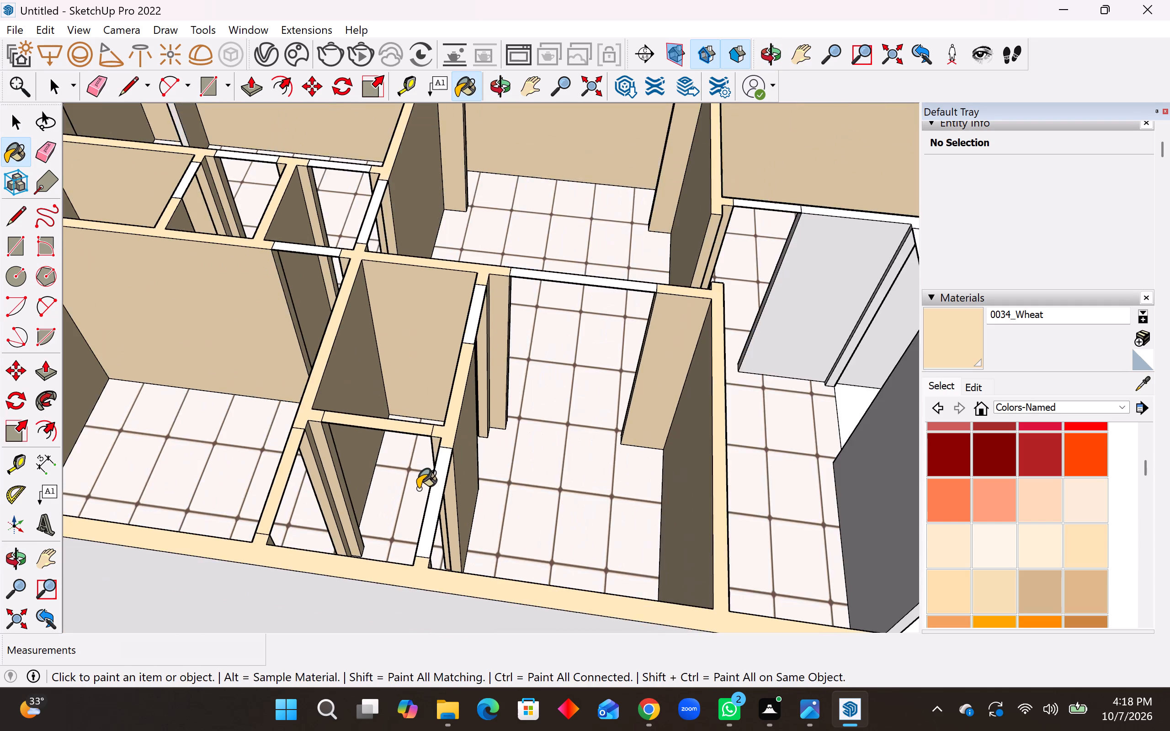
{"action": "scroll", "coordinate": [418, 489], "scroll_direction": "down", "scroll_amount": 5}
{"action": "scroll", "coordinate": [645, 470], "scroll_direction": "up", "scroll_amount": 3}
{"action": "left_click", "coordinate": [682, 371]}
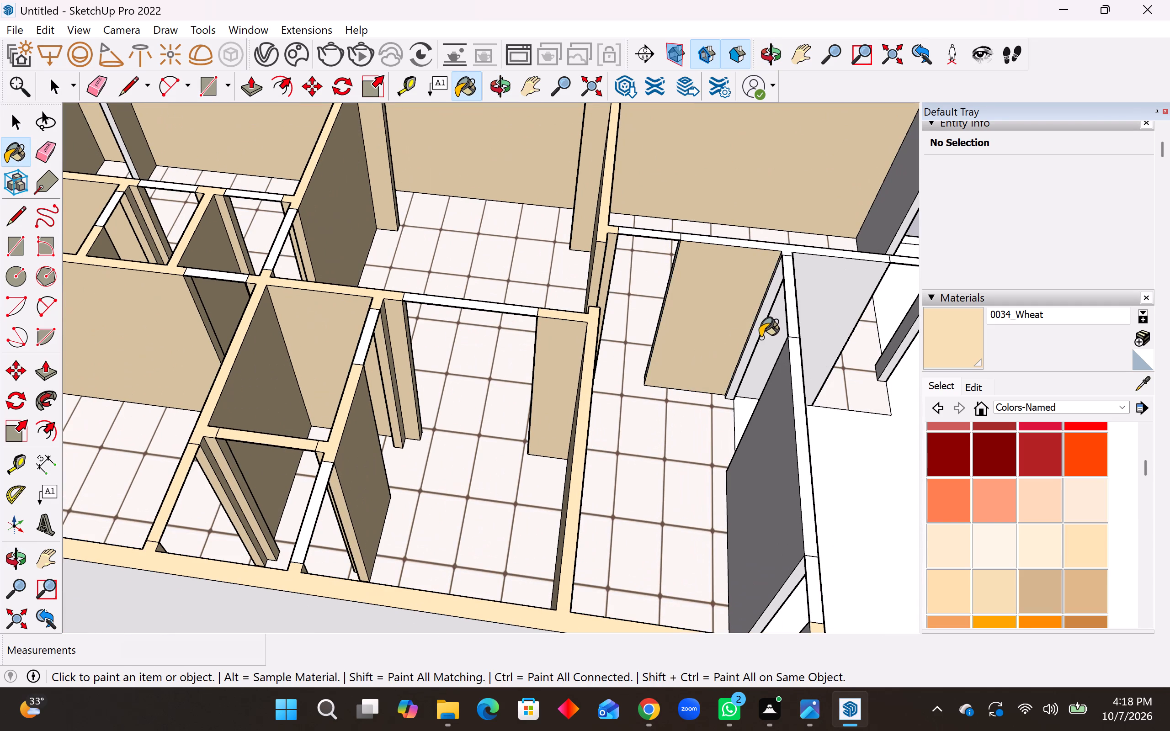
{"action": "left_click", "coordinate": [757, 335]}
{"action": "left_click", "coordinate": [762, 296]}
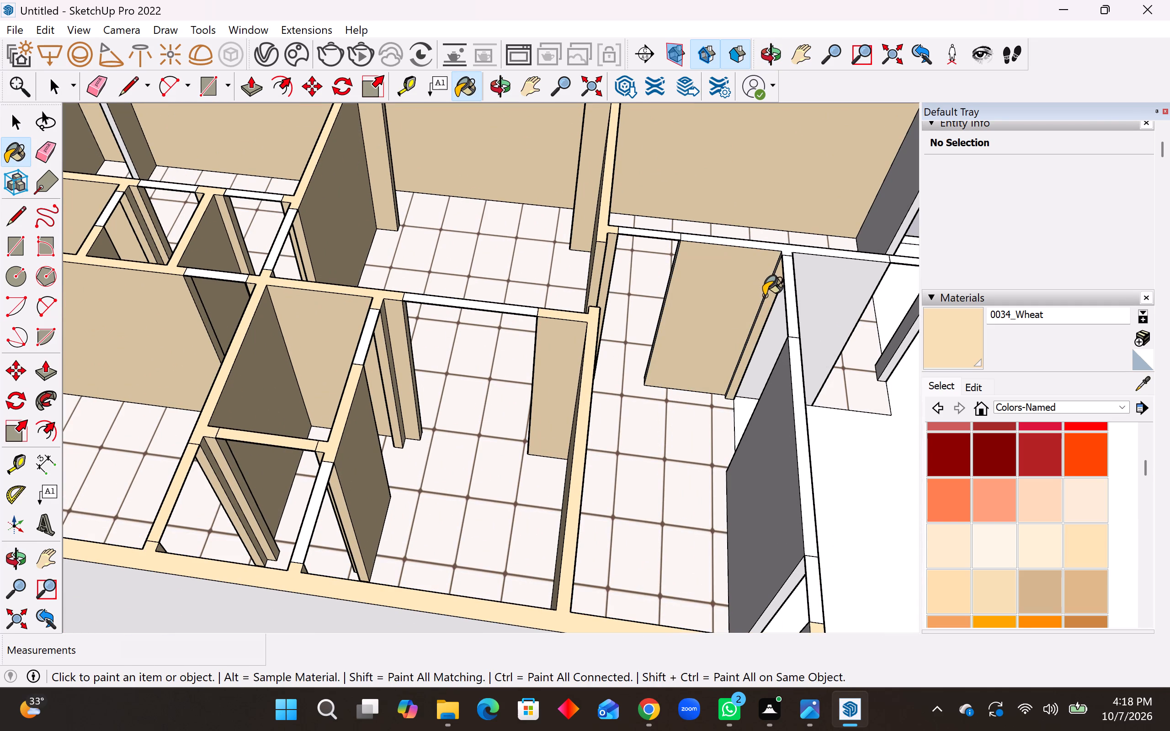
{"action": "left_click", "coordinate": [774, 424]}
{"action": "left_click", "coordinate": [778, 598]}
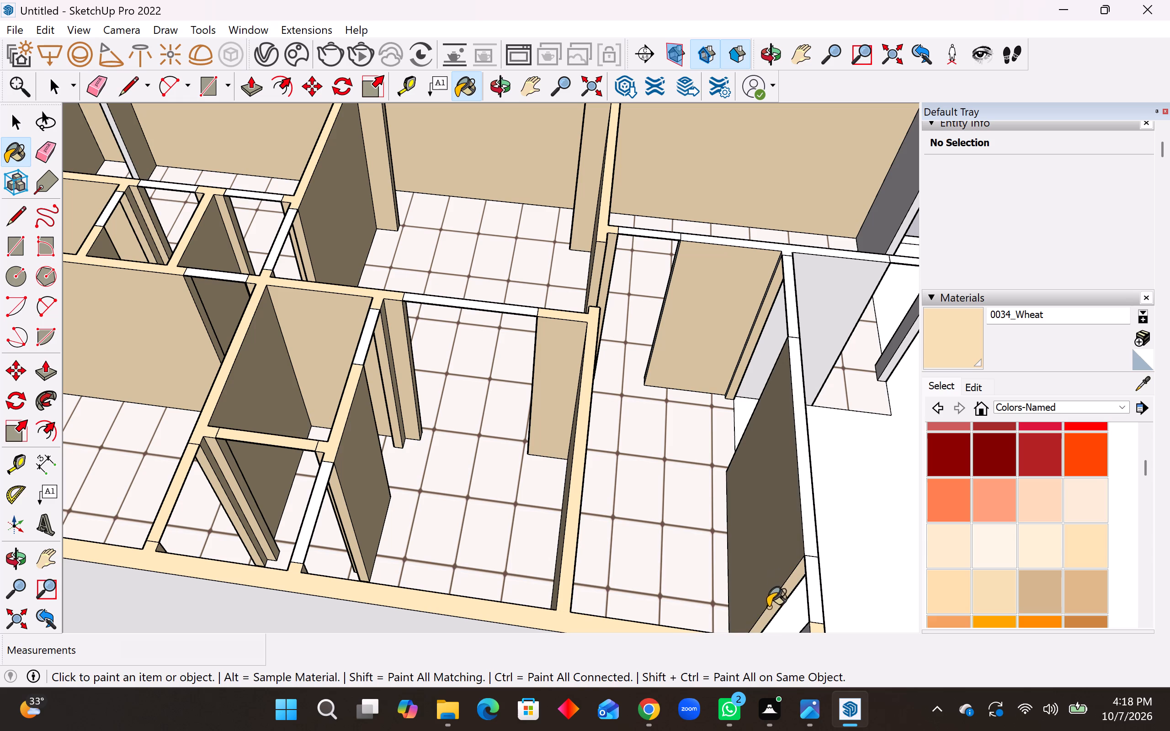
From the opposite side, paint the short partition's remaining grey end faces with 0034_Wheat.
{"action": "scroll", "coordinate": [752, 557], "scroll_direction": "down", "scroll_amount": 3}
{"action": "scroll", "coordinate": [745, 443], "scroll_direction": "up", "scroll_amount": 10}
{"action": "middle_click_drag", "start_coordinate": [755, 392], "coordinate": [767, 390]}
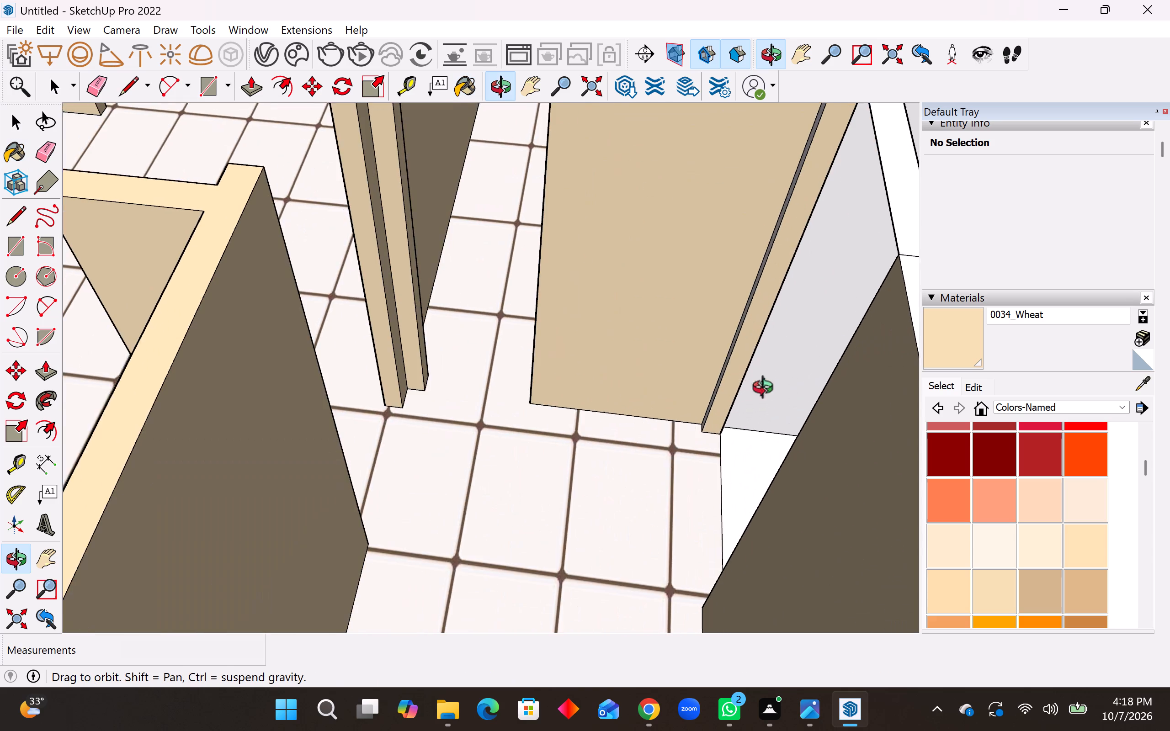
{"action": "middle_click_drag", "start_coordinate": [767, 390], "coordinate": [1047, 455]}
{"action": "scroll", "coordinate": [532, 461], "scroll_direction": "down", "scroll_amount": 9}
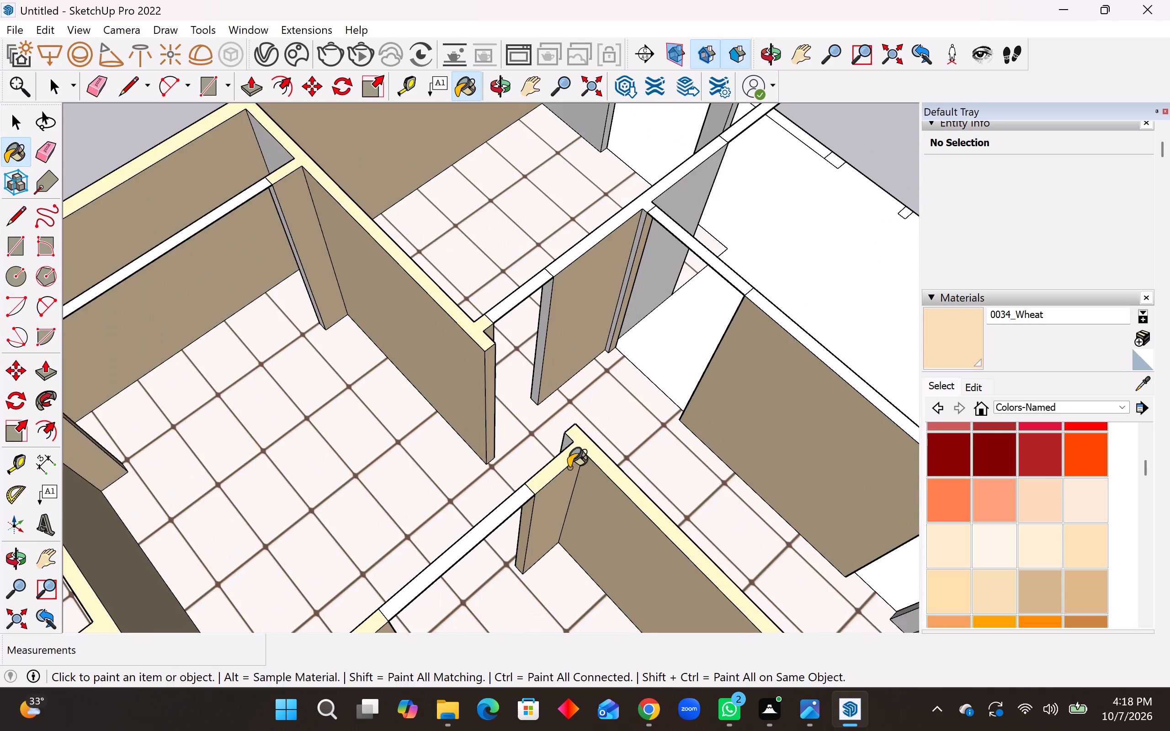
{"action": "middle_click_drag", "start_coordinate": [534, 471], "coordinate": [731, 443]}
{"action": "scroll", "coordinate": [646, 403], "scroll_direction": "down", "scroll_amount": 4}
{"action": "scroll", "coordinate": [663, 340], "scroll_direction": "up", "scroll_amount": 4}
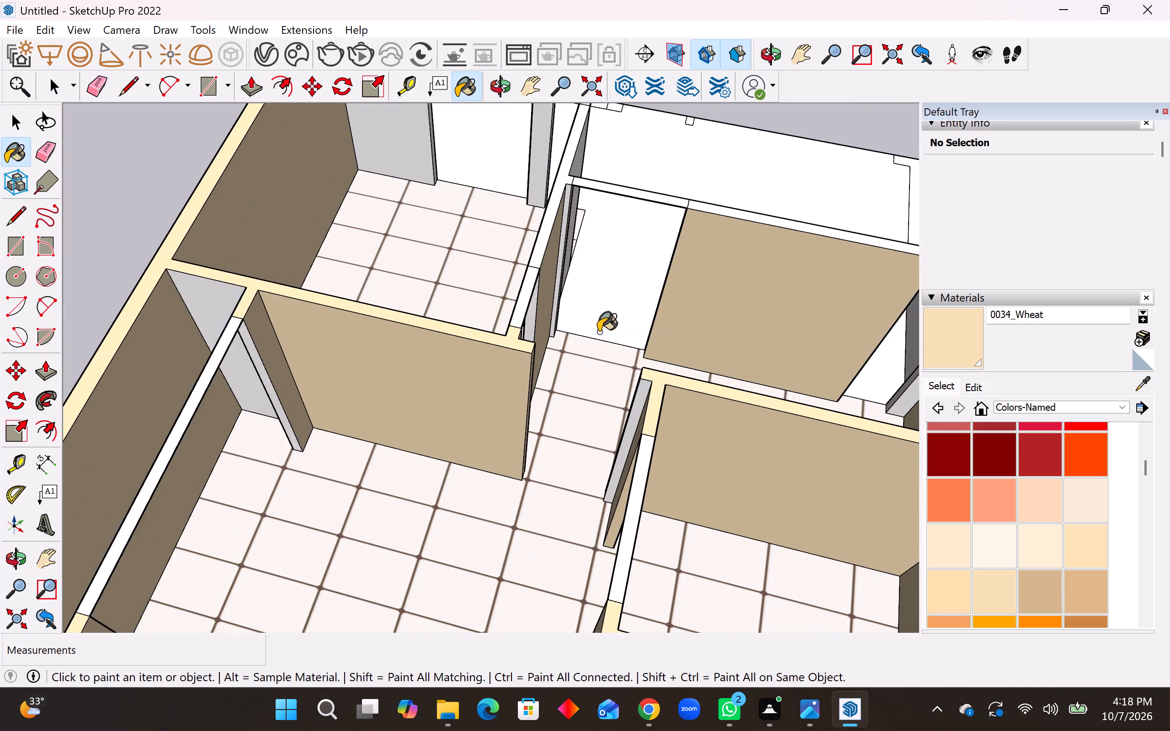
{"action": "scroll", "coordinate": [598, 332], "scroll_direction": "up", "scroll_amount": 2}
{"action": "left_click", "coordinate": [534, 273]}
{"action": "left_click", "coordinate": [492, 329]}
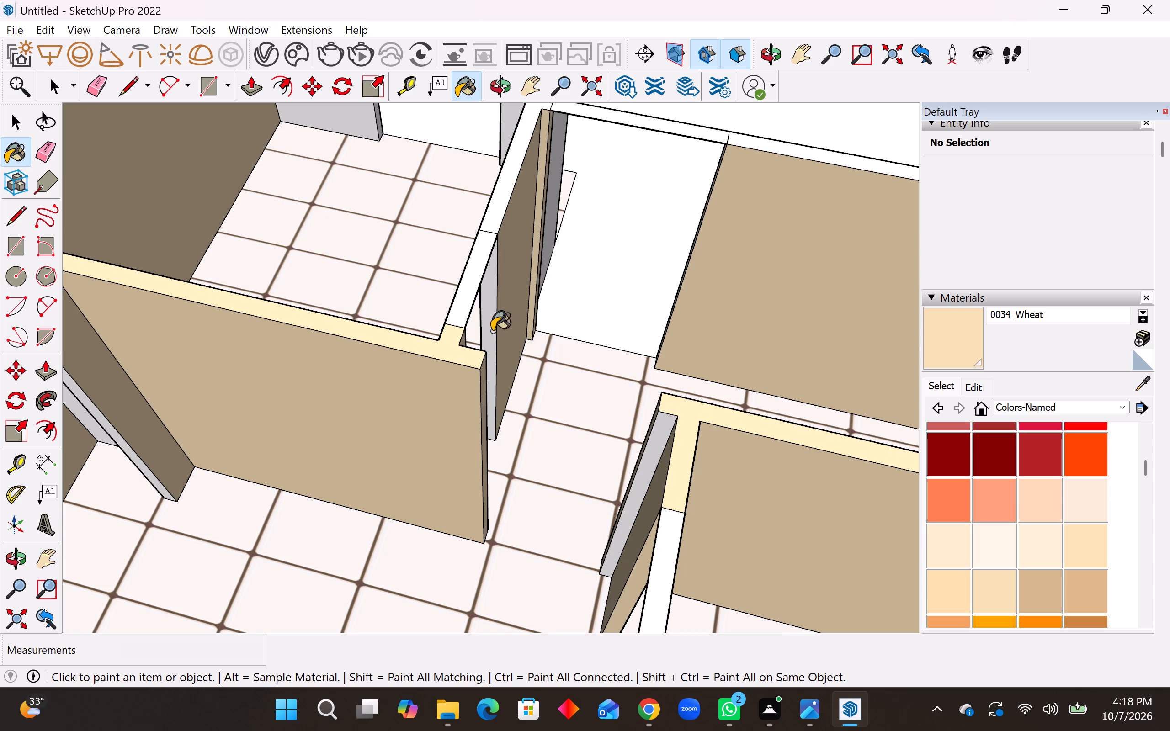
Paint the end room's two grey wall stubs and the neighbouring room's grey corner wall and opening edge with 0034_Wheat.
{"action": "scroll", "coordinate": [490, 344], "scroll_direction": "down", "scroll_amount": 3}
{"action": "left_click", "coordinate": [359, 144]}
{"action": "left_click", "coordinate": [509, 142]}
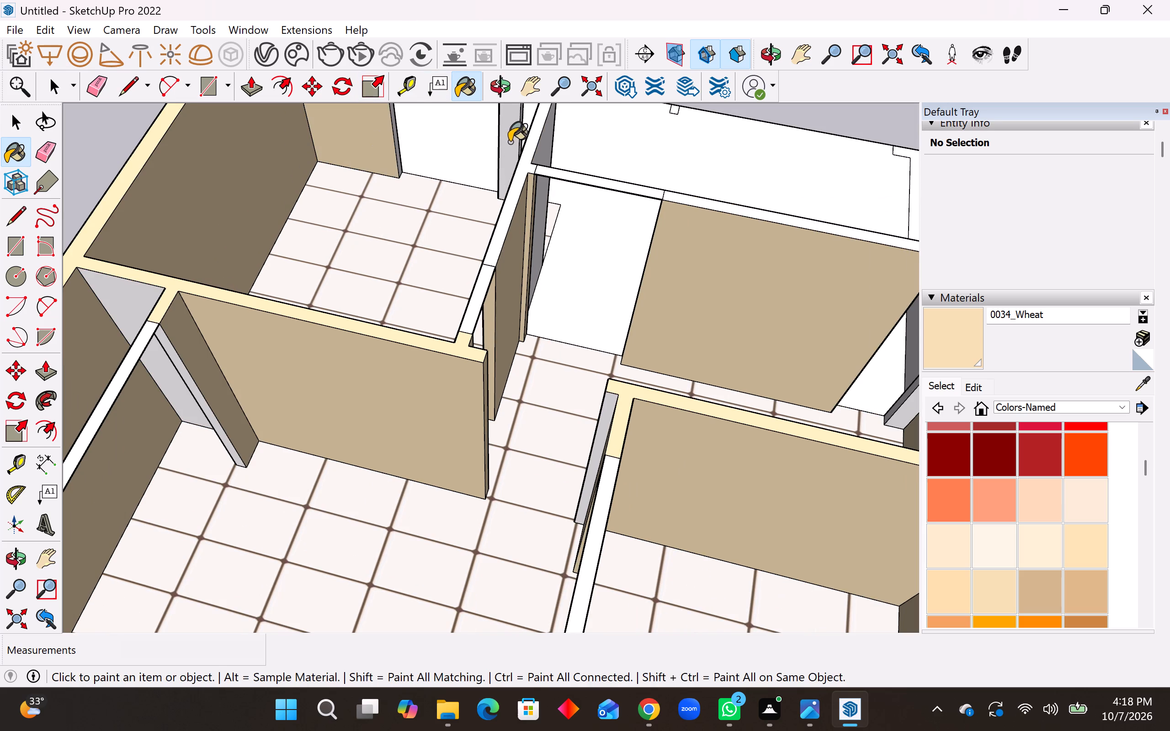
{"action": "left_click", "coordinate": [195, 400]}
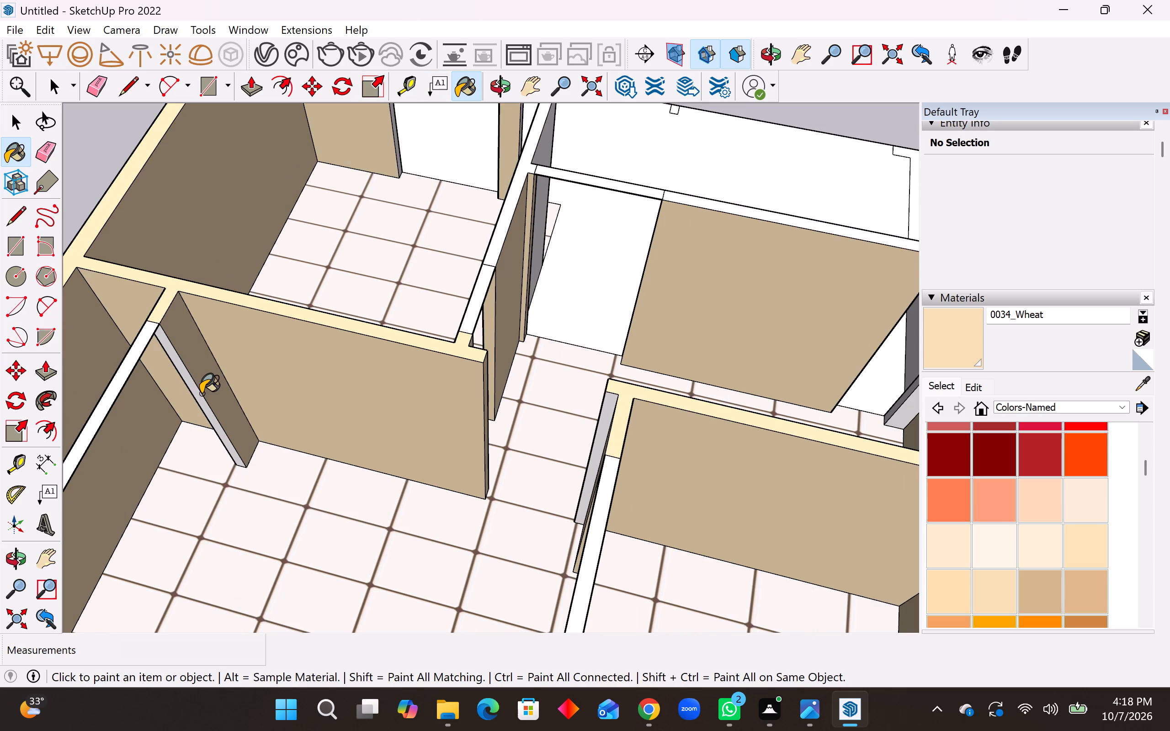
{"action": "left_click", "coordinate": [198, 394]}
Paint the front corner room's unpainted opening edge and the grey side faces of its narrow wall pillar with 0034_Wheat.
{"action": "scroll", "coordinate": [327, 384], "scroll_direction": "down", "scroll_amount": 4}
{"action": "scroll", "coordinate": [410, 186], "scroll_direction": "up", "scroll_amount": 5}
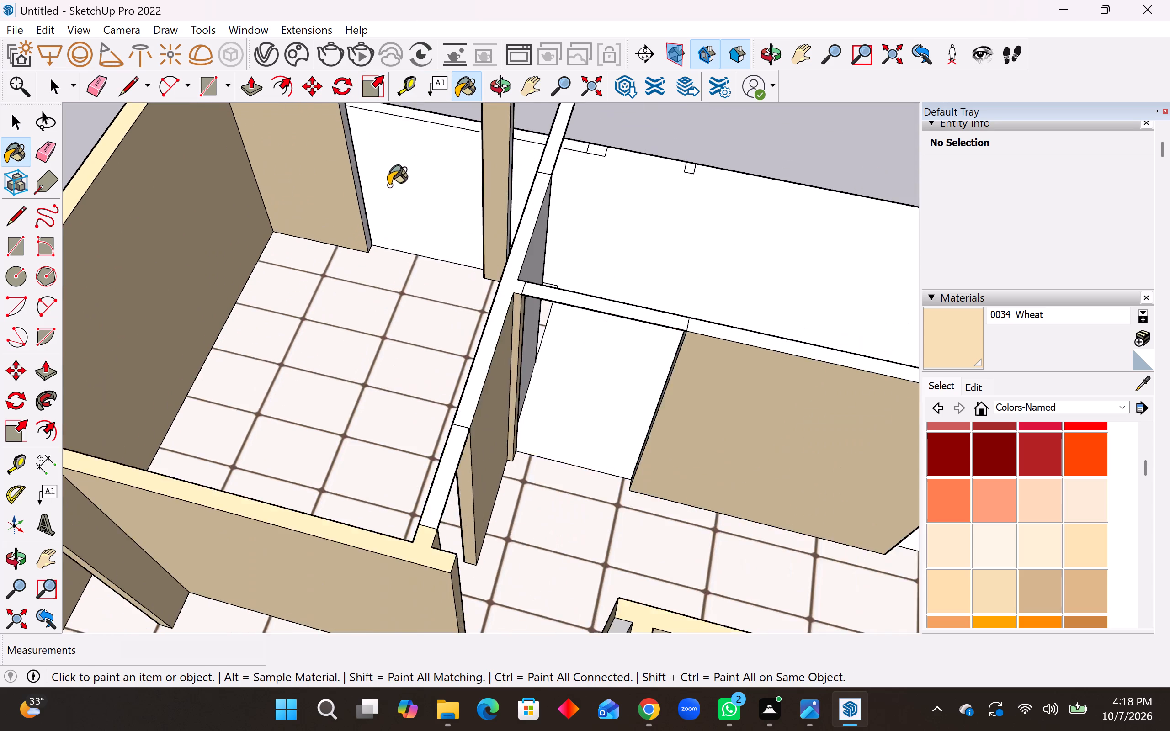
{"action": "scroll", "coordinate": [388, 185], "scroll_direction": "up", "scroll_amount": 2}
{"action": "left_click", "coordinate": [351, 200]}
{"action": "middle_click_drag", "start_coordinate": [539, 245], "coordinate": [698, 242]}
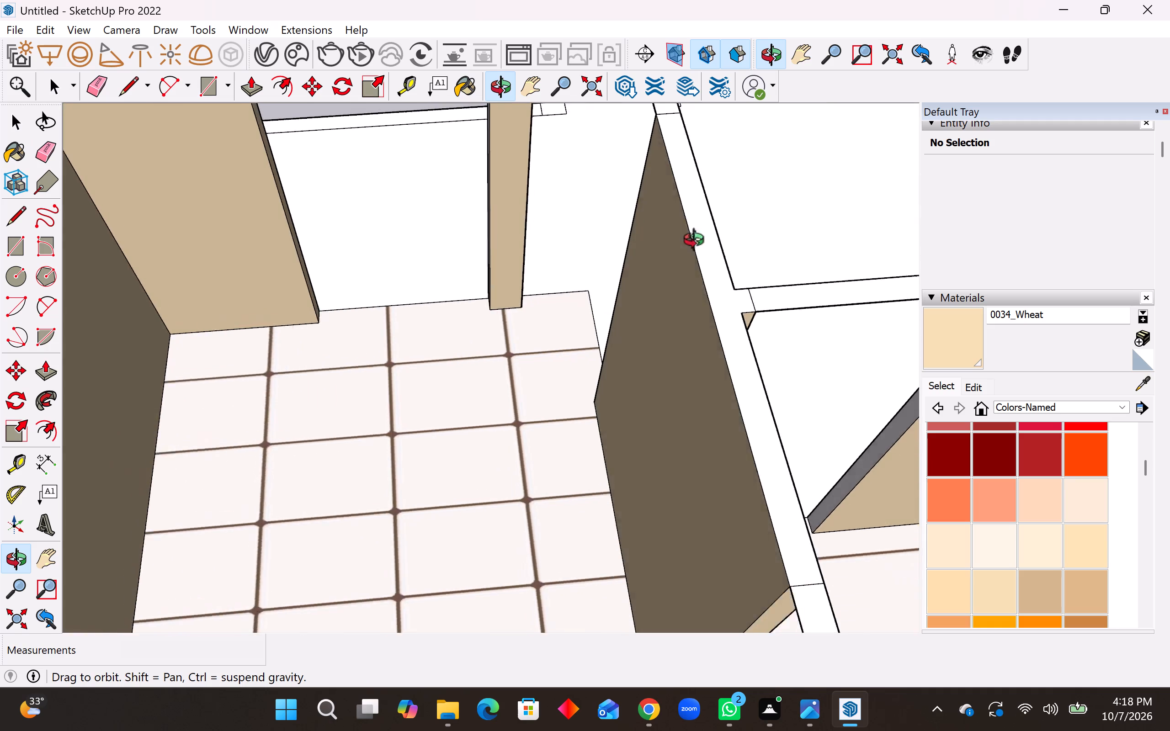
{"action": "middle_click_drag", "start_coordinate": [698, 242], "coordinate": [841, 257]}
{"action": "left_click", "coordinate": [429, 254]}
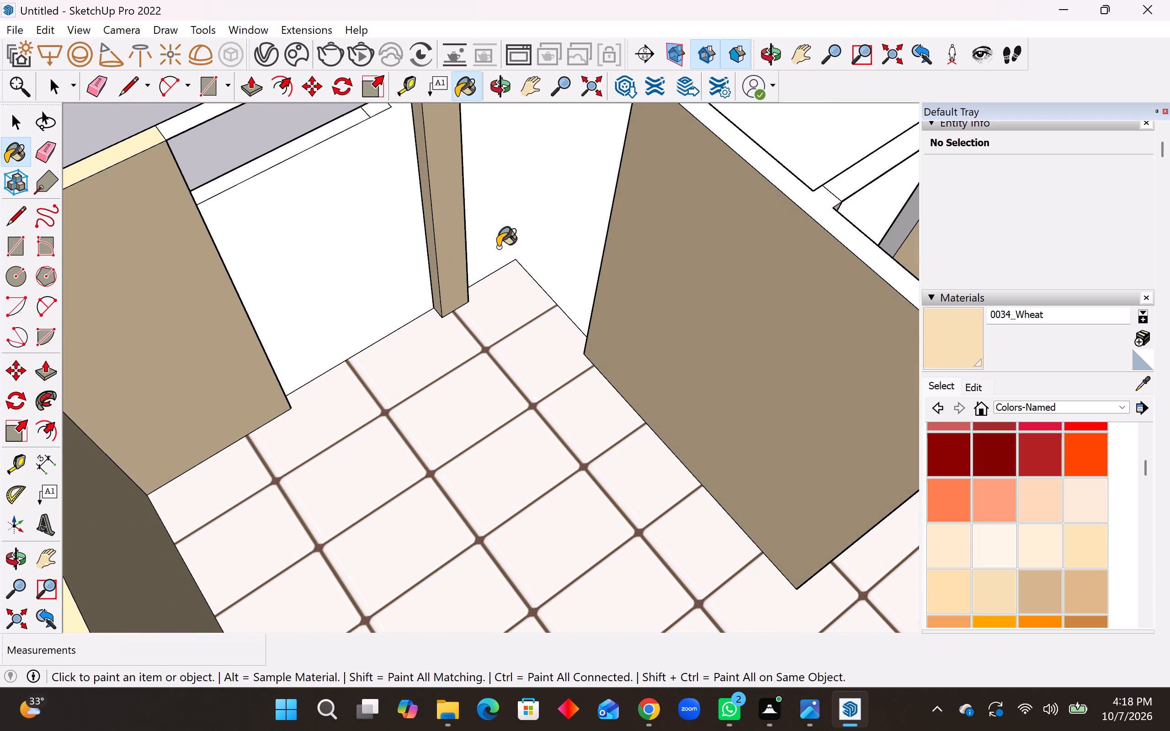
{"action": "middle_click_drag", "start_coordinate": [498, 247], "coordinate": [90, 233]}
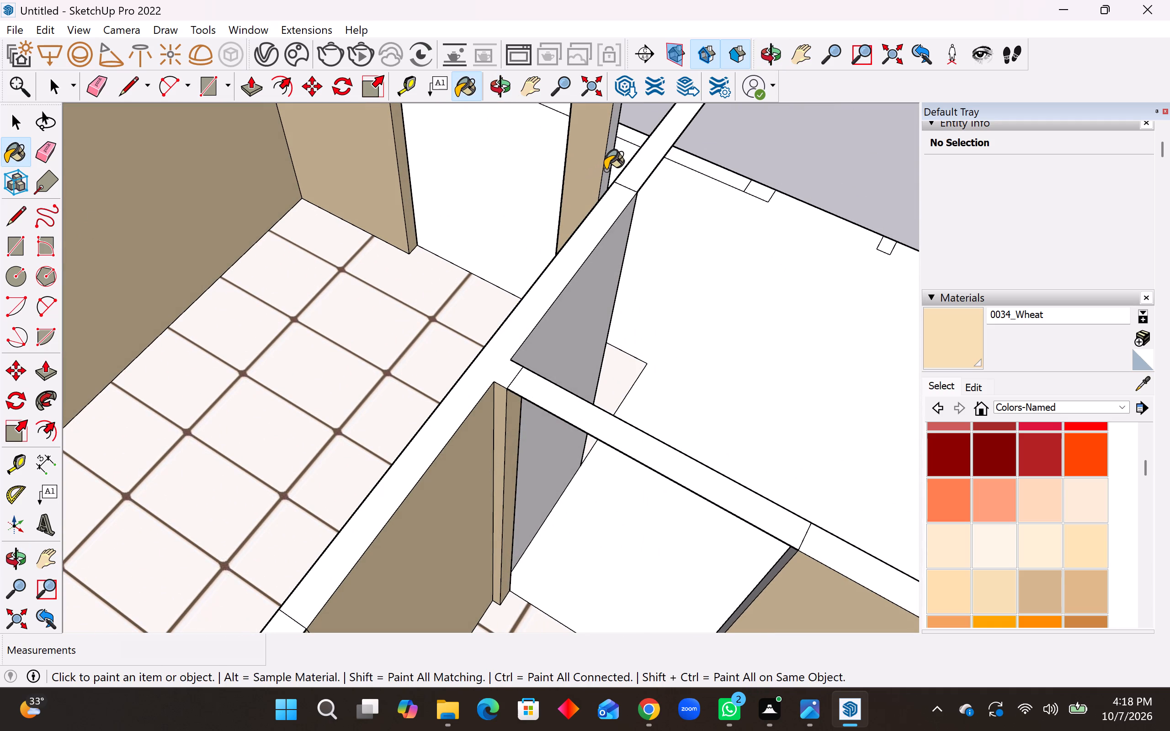
{"action": "left_click", "coordinate": [605, 170]}
Paint the grey strip on the wall stub beside the front corner room's inner doorway with 0034_Wheat.
{"action": "middle_click_drag", "start_coordinate": [592, 258], "coordinate": [1133, 247]}
{"action": "middle_click_drag", "start_coordinate": [504, 233], "coordinate": [903, 234]}
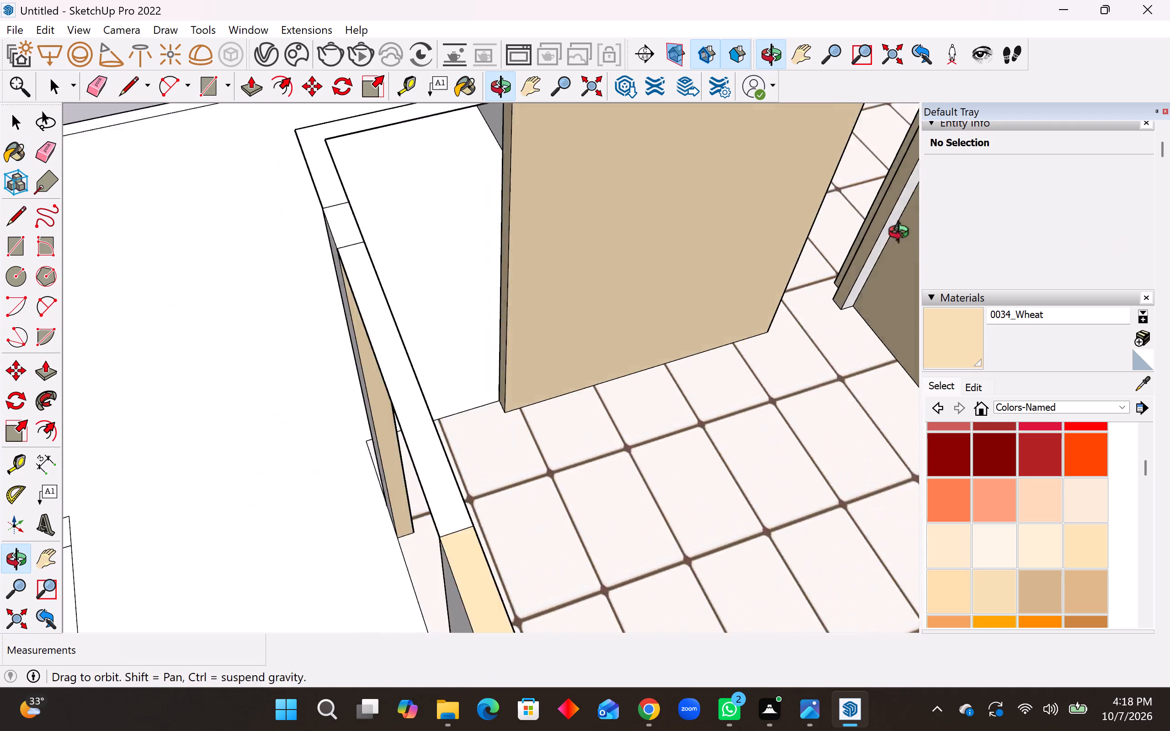
{"action": "middle_click_drag", "start_coordinate": [903, 234], "coordinate": [920, 234]}
{"action": "scroll", "coordinate": [659, 273], "scroll_direction": "down", "scroll_amount": 11}
{"action": "middle_click_drag", "start_coordinate": [732, 285], "coordinate": [652, 313]}
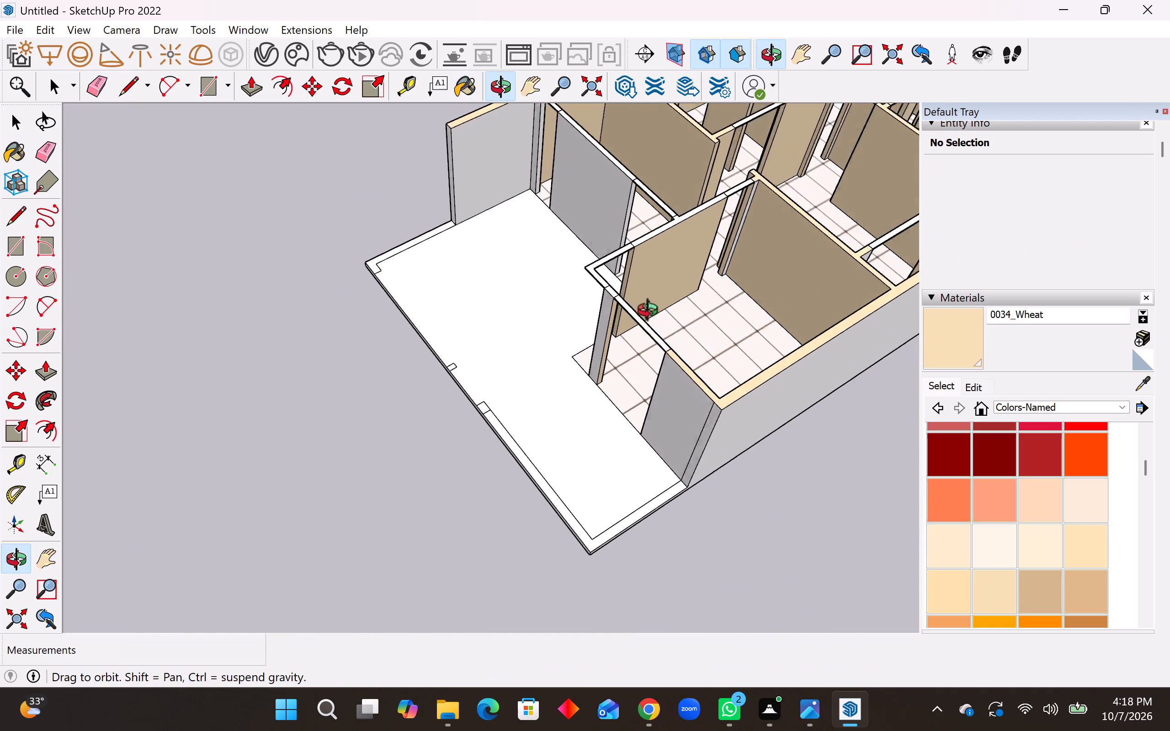
{"action": "middle_click_drag", "start_coordinate": [652, 313], "coordinate": [647, 314]}
{"action": "scroll", "coordinate": [801, 277], "scroll_direction": "up", "scroll_amount": 5}
{"action": "left_click", "coordinate": [752, 239]}
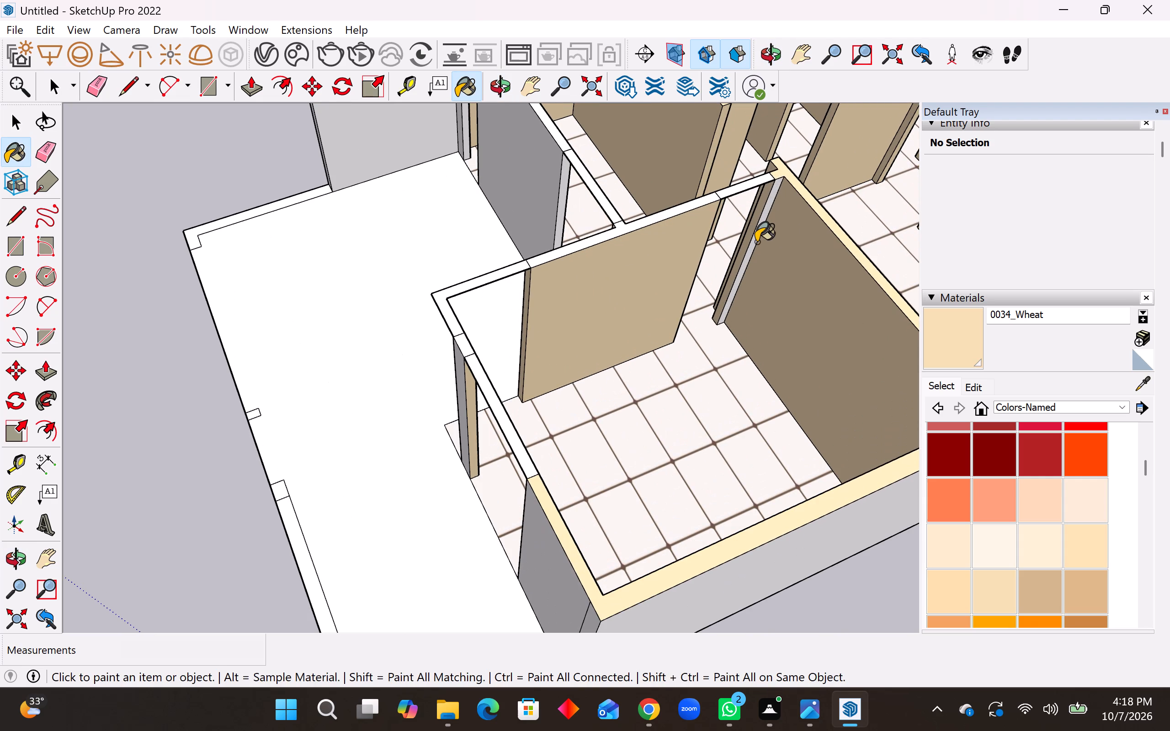
{"action": "left_click", "coordinate": [755, 239]}
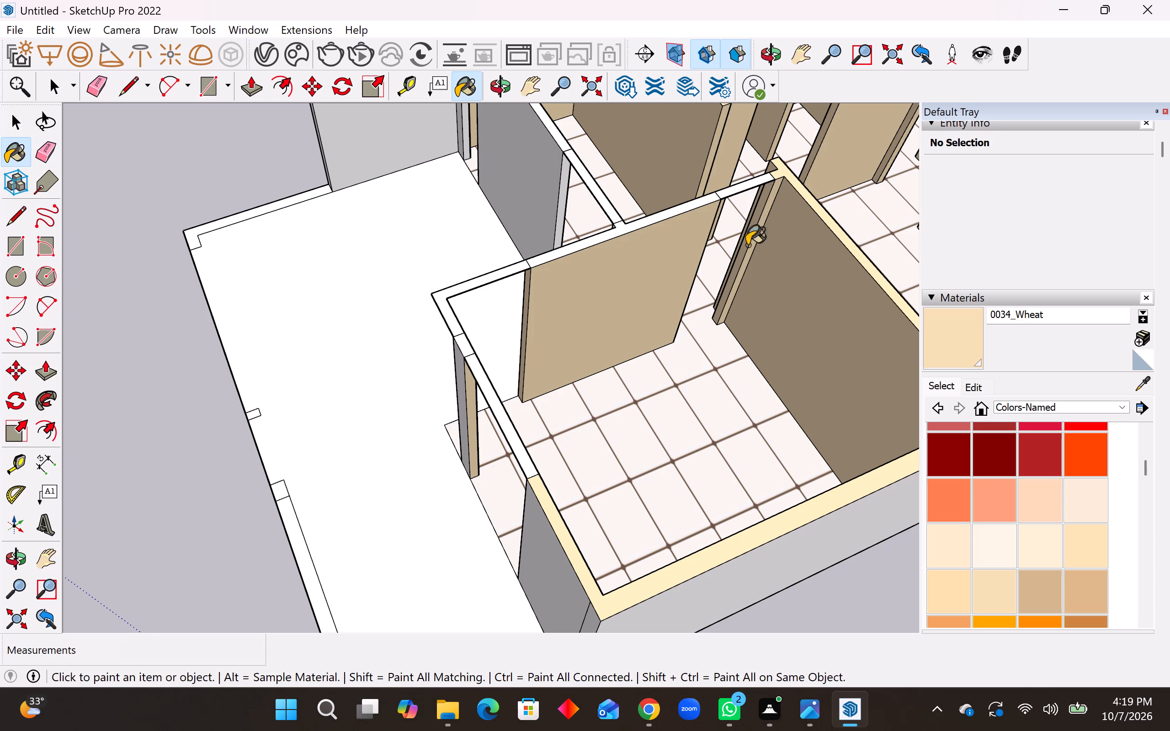
Paint the unpainted faces by the small far-corner room's doorway and the grey stub strip in the small central room with 0034_Wheat.
{"action": "scroll", "coordinate": [612, 297], "scroll_direction": "down", "scroll_amount": 18}
{"action": "scroll", "coordinate": [731, 233], "scroll_direction": "up", "scroll_amount": 9}
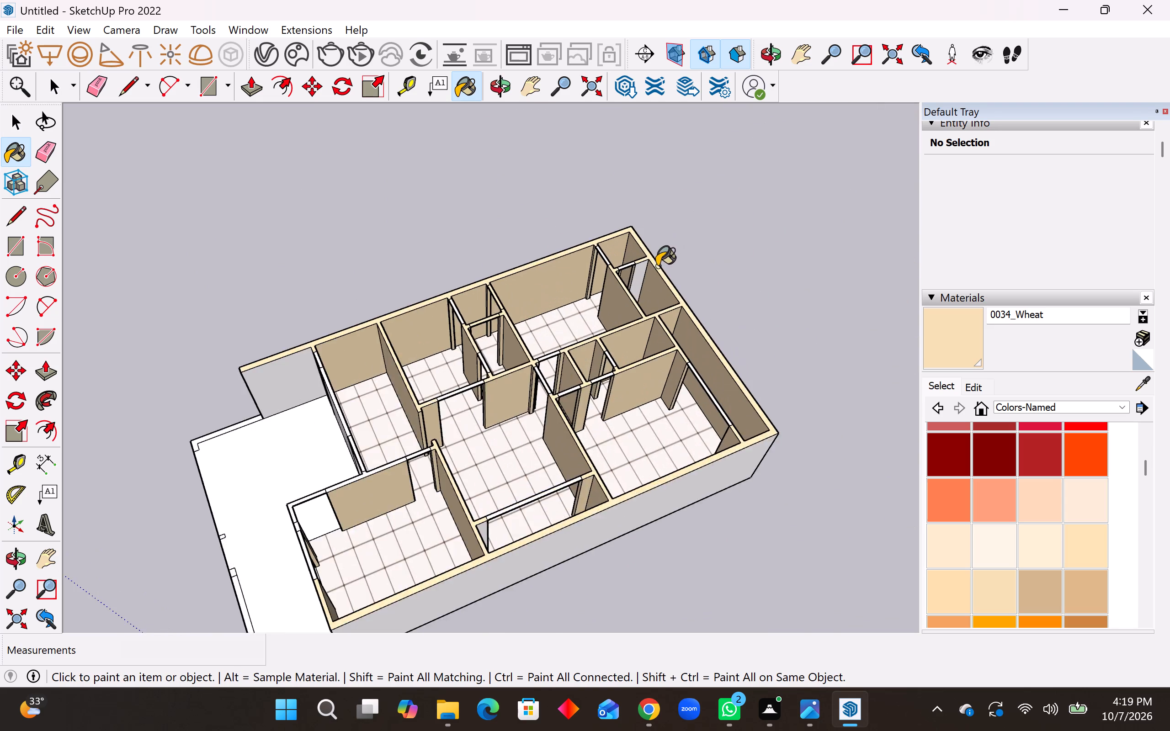
{"action": "scroll", "coordinate": [657, 266], "scroll_direction": "up", "scroll_amount": 8}
{"action": "left_click", "coordinate": [617, 274]}
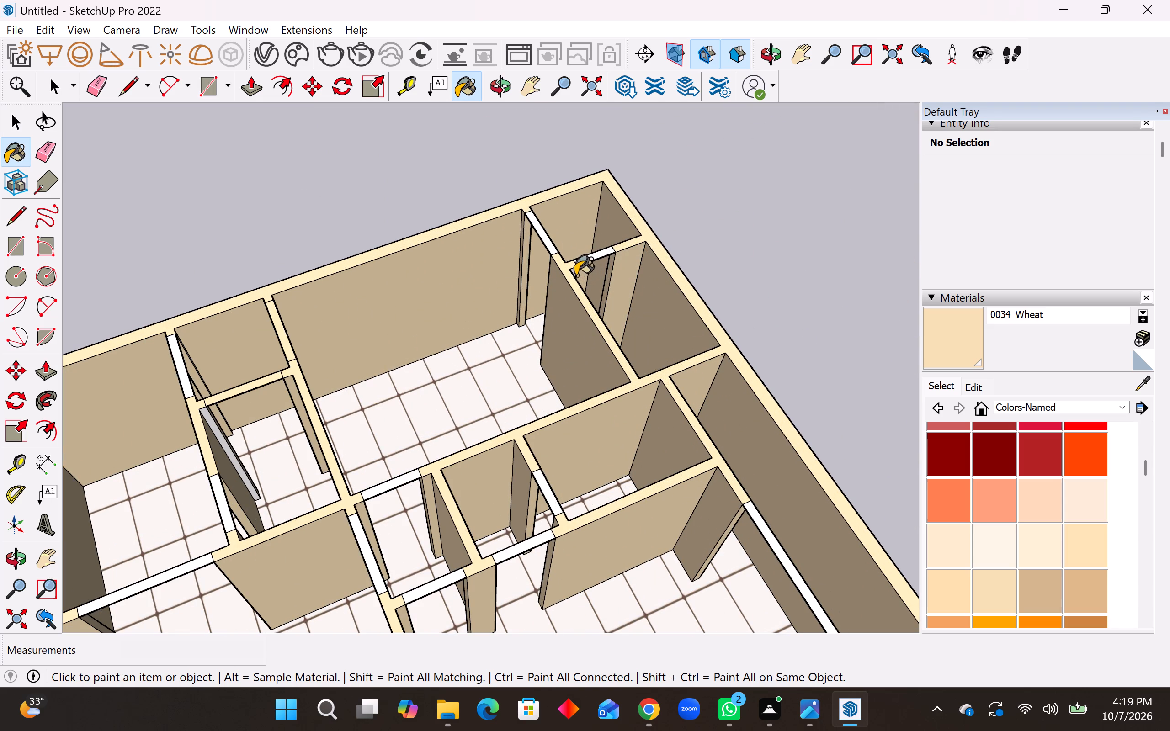
{"action": "left_click", "coordinate": [574, 272]}
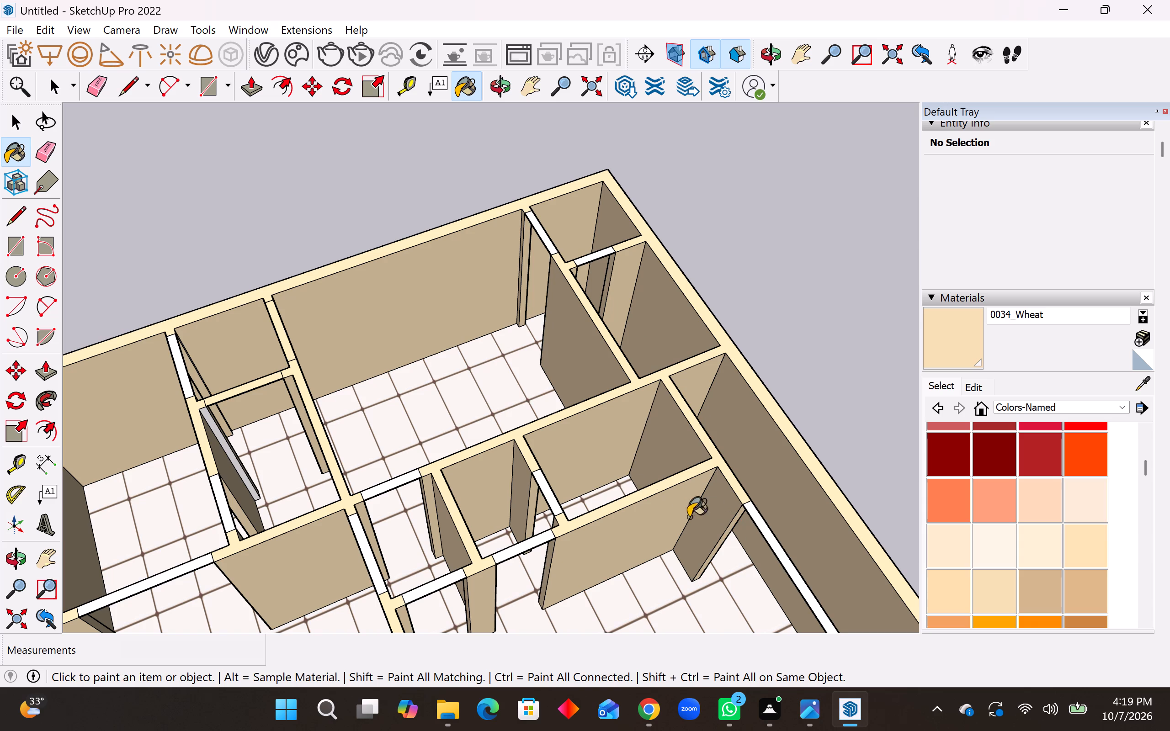
{"action": "left_click", "coordinate": [220, 440]}
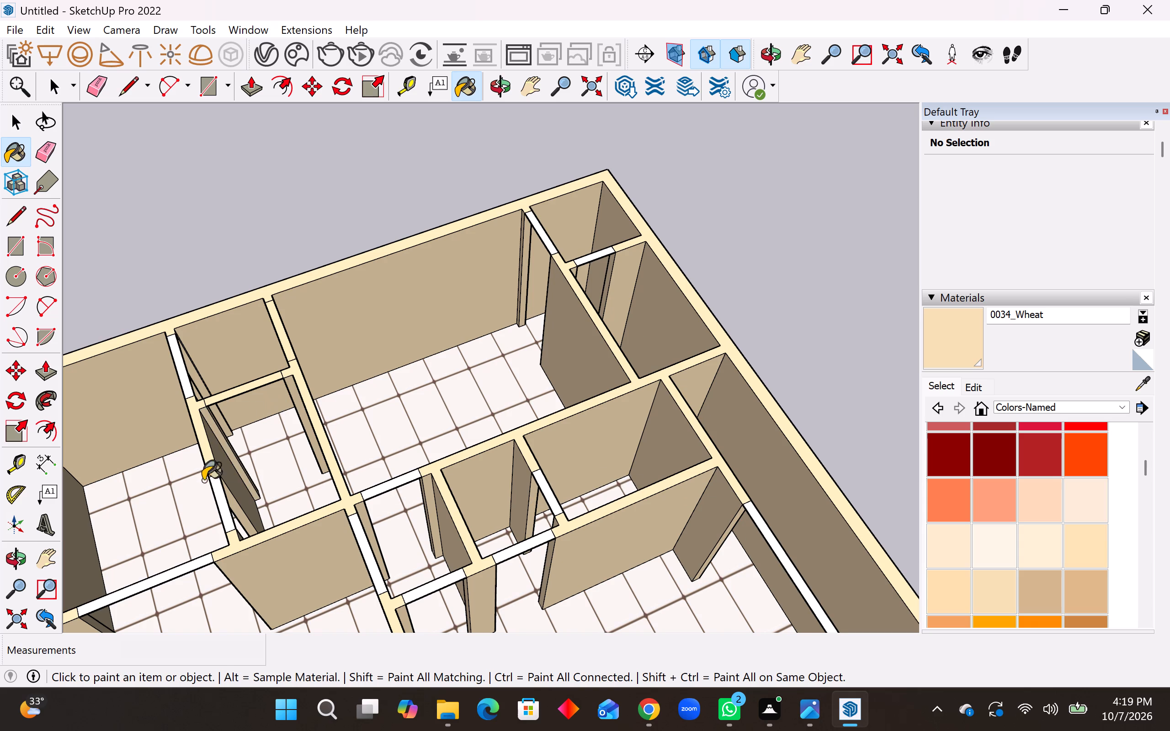
Paint the white face of the short wall return in the narrow side room with 0034_Wheat.
{"action": "middle_click_drag", "start_coordinate": [196, 498], "coordinate": [169, 387]}
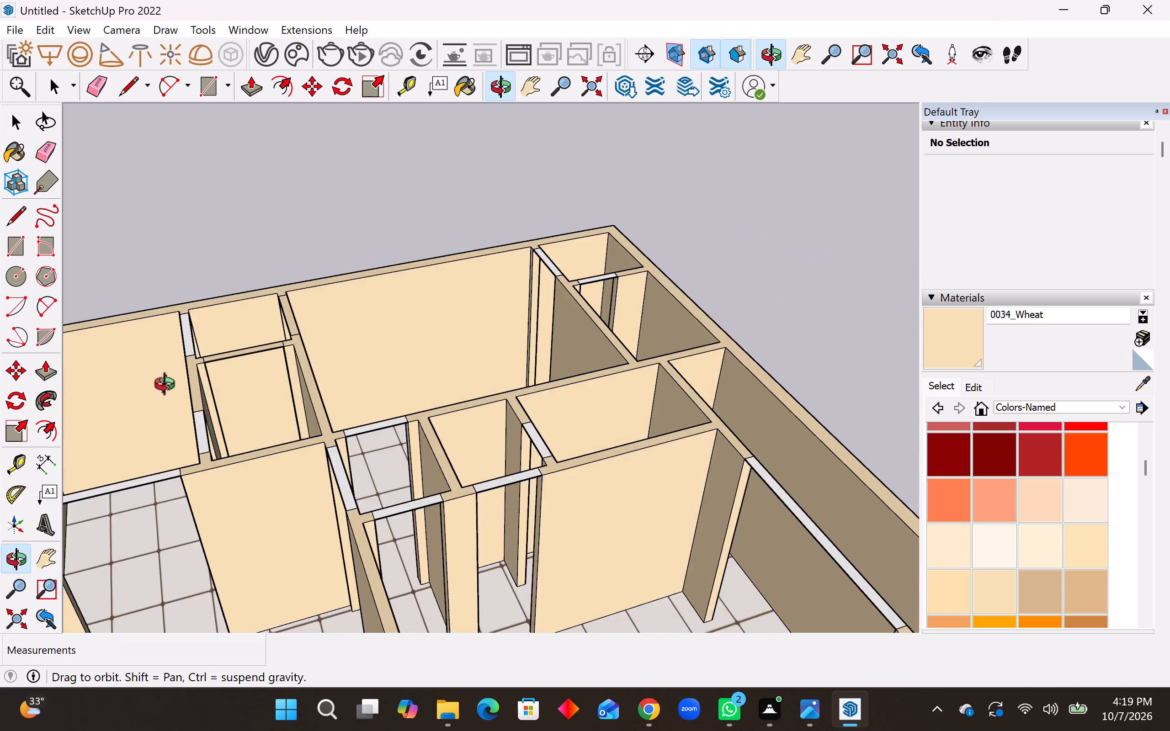
{"action": "middle_click_drag", "start_coordinate": [169, 387], "coordinate": [154, 356]}
{"action": "scroll", "coordinate": [304, 404], "scroll_direction": "down", "scroll_amount": 9}
{"action": "scroll", "coordinate": [292, 528], "scroll_direction": "up", "scroll_amount": 4}
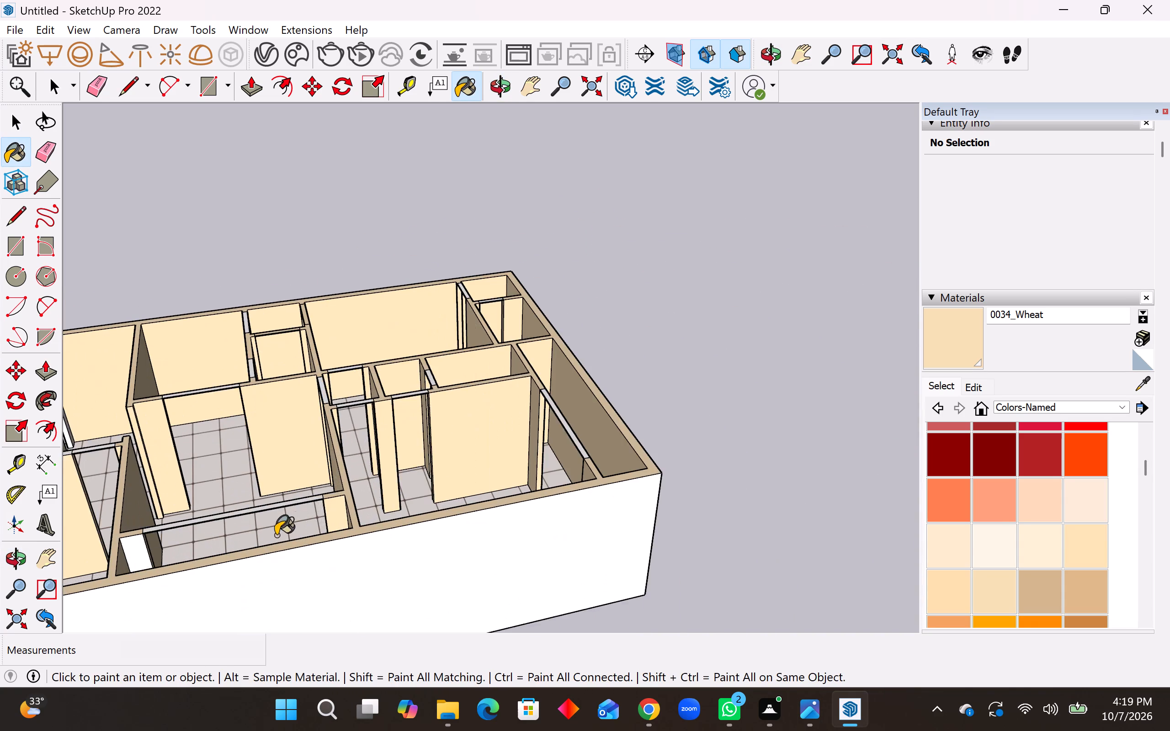
{"action": "scroll", "coordinate": [158, 570], "scroll_direction": "up", "scroll_amount": 1}
{"action": "left_click", "coordinate": [122, 554]}
Paint the white end faces of the partition bordering the untiled area and the neighbouring stub's grey face with 0034_Wheat.
{"action": "scroll", "coordinate": [277, 522], "scroll_direction": "down", "scroll_amount": 3}
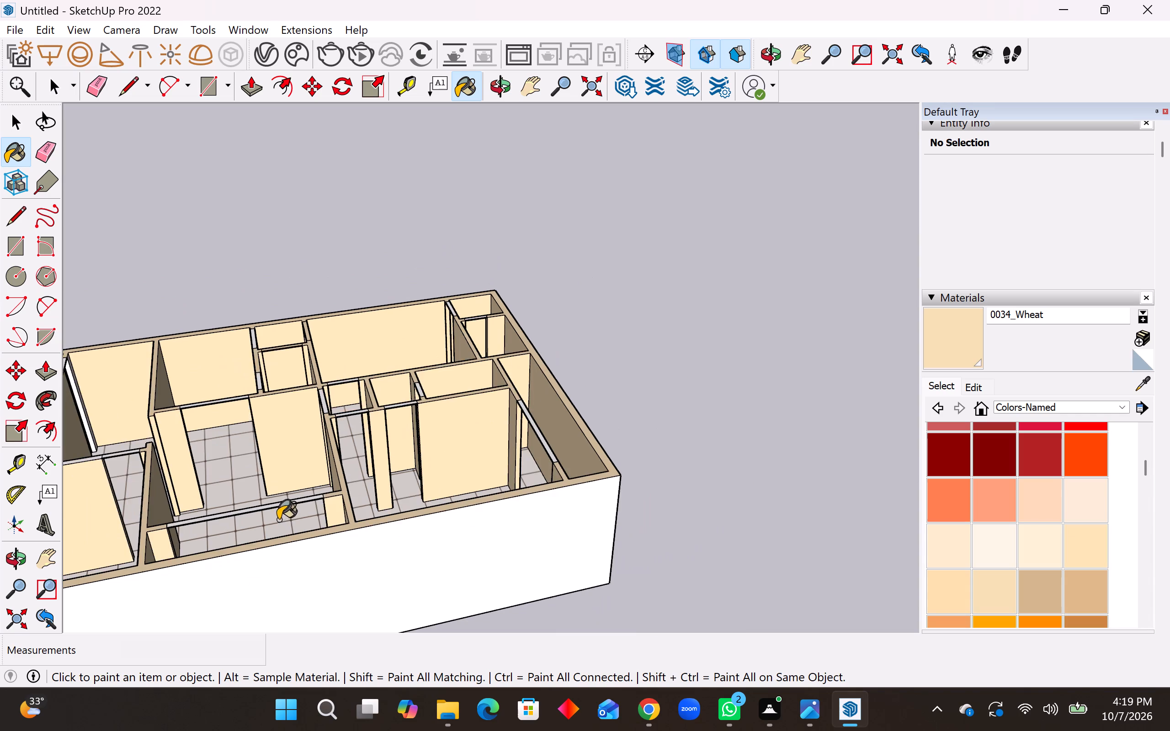
{"action": "scroll", "coordinate": [134, 523], "scroll_direction": "down", "scroll_amount": 4}
{"action": "scroll", "coordinate": [89, 530], "scroll_direction": "up", "scroll_amount": 12}
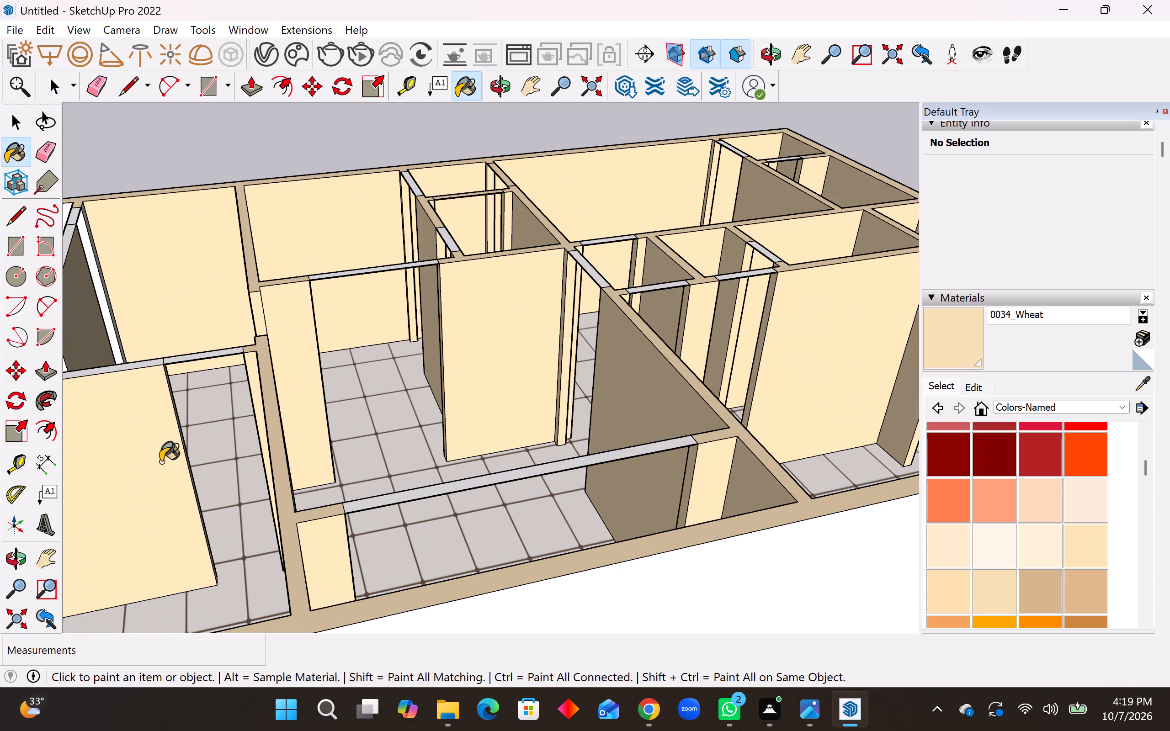
{"action": "left_click", "coordinate": [105, 310]}
{"action": "scroll", "coordinate": [314, 387], "scroll_direction": "down", "scroll_amount": 4}
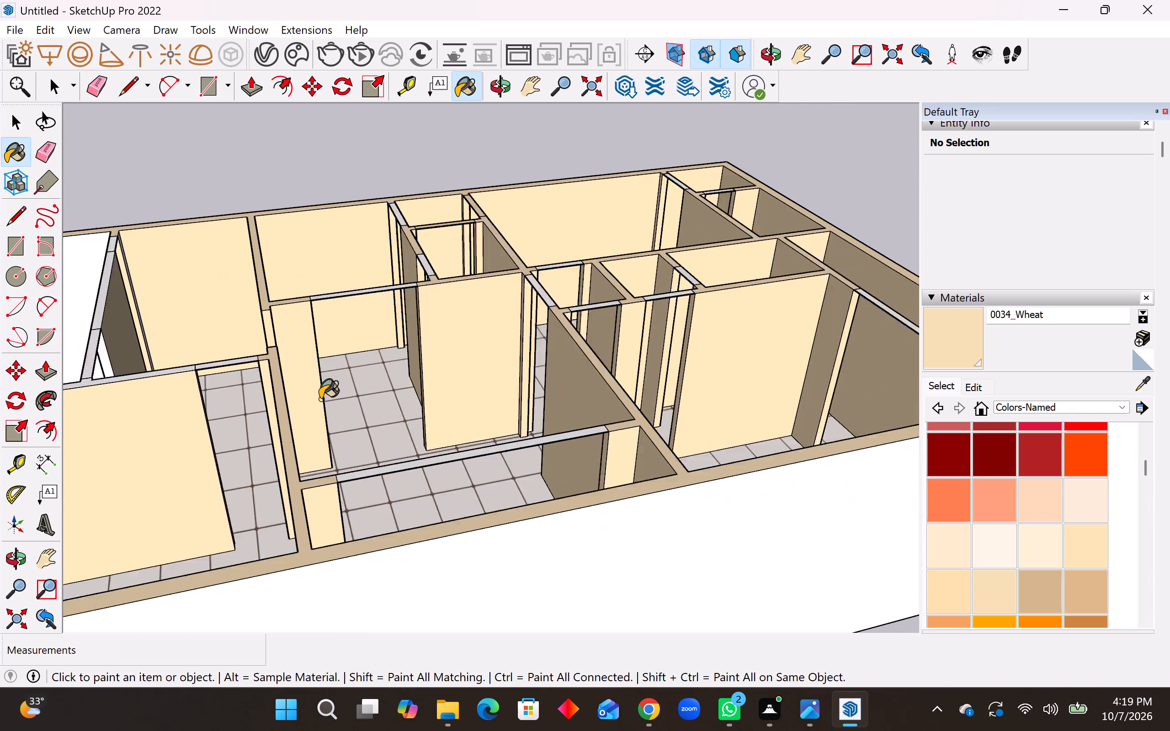
{"action": "scroll", "coordinate": [114, 390], "scroll_direction": "up", "scroll_amount": 8}
{"action": "left_click", "coordinate": [152, 361]}
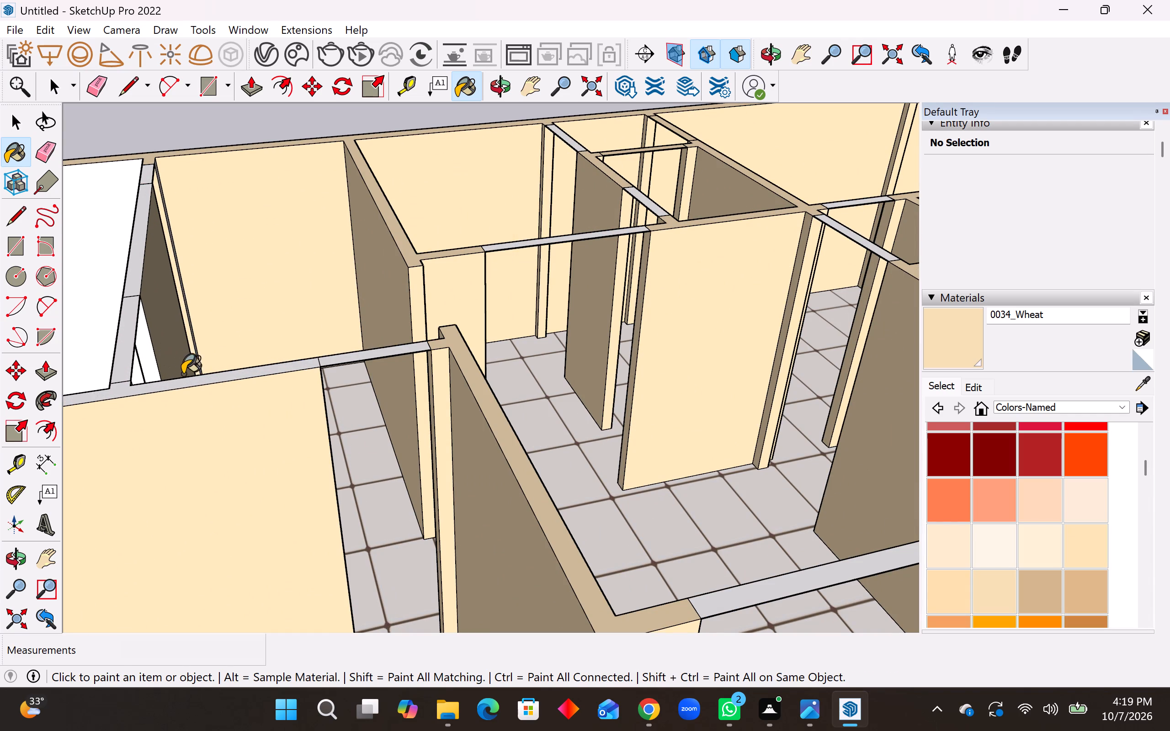
{"action": "middle_click_drag", "start_coordinate": [249, 404], "coordinate": [80, 716]}
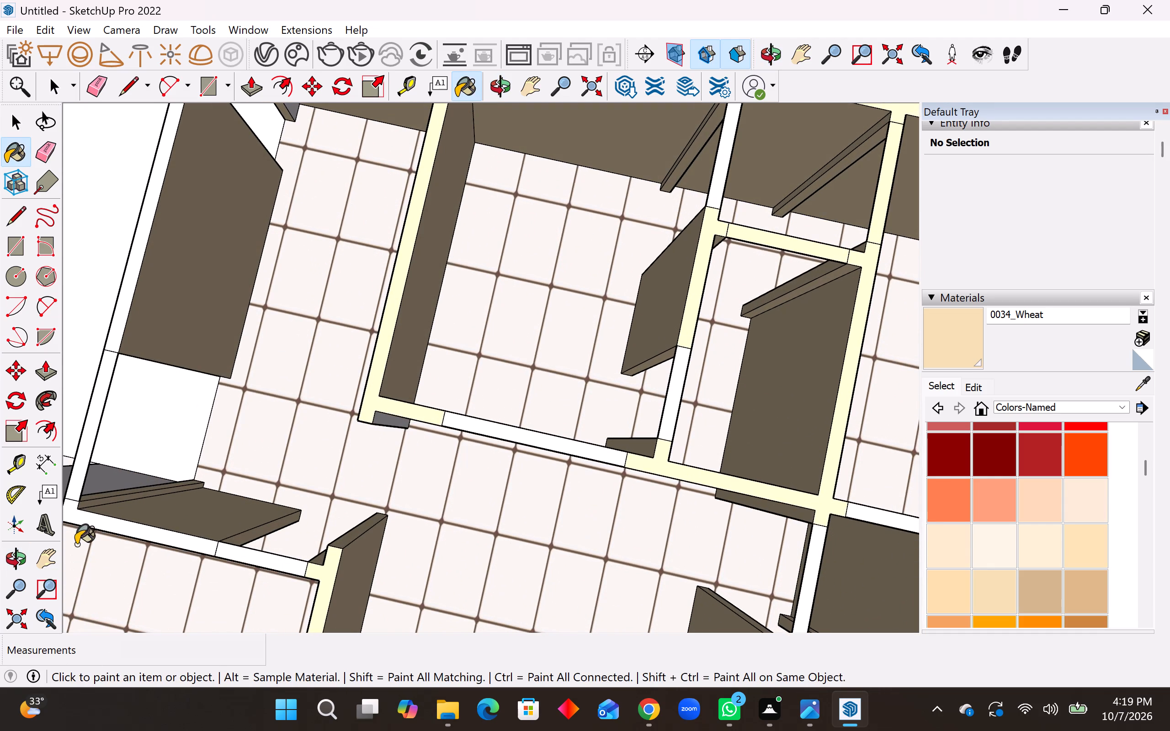
{"action": "scroll", "coordinate": [292, 514], "scroll_direction": "down", "scroll_amount": 3}
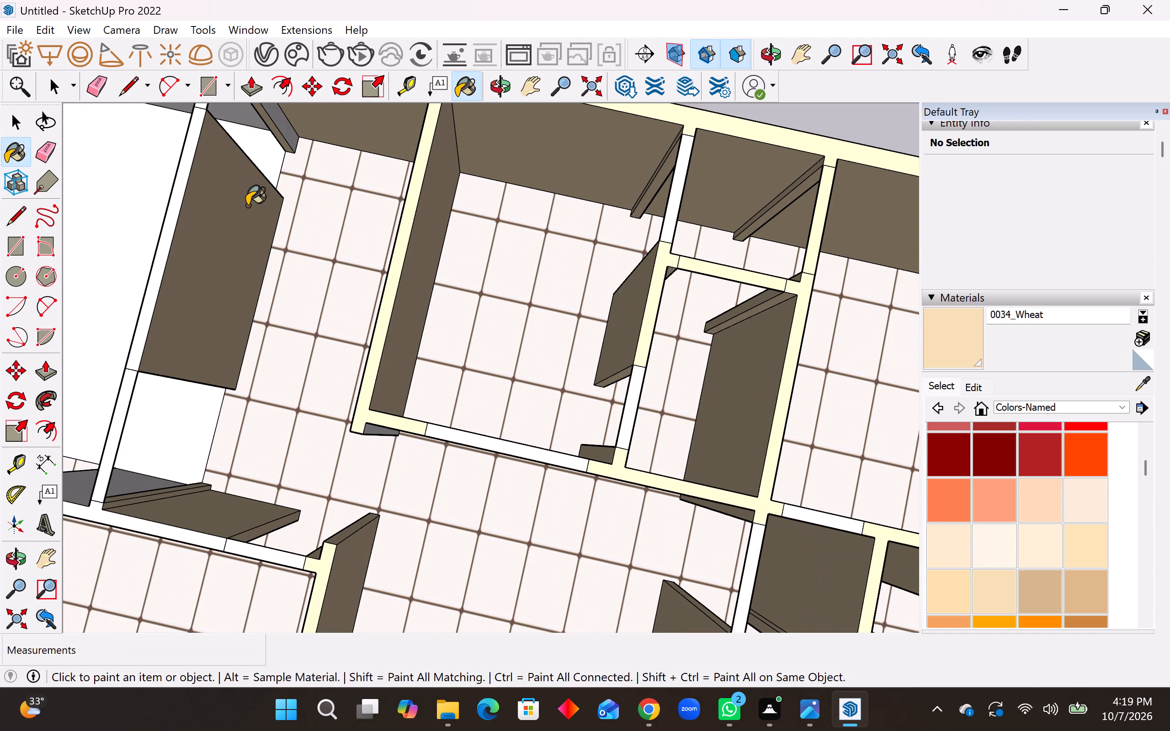
{"action": "left_click", "coordinate": [281, 184]}
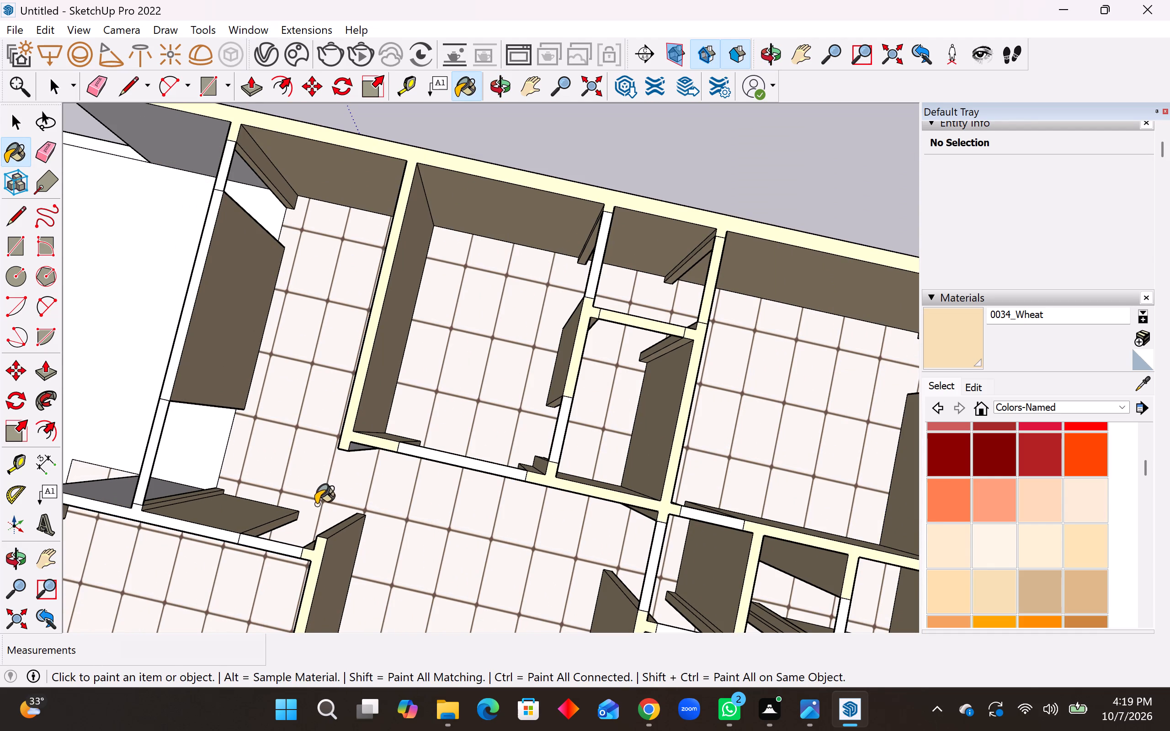
Paint the grey strip on the short wall stub at the central hall's corner with 0034_Wheat.
{"action": "middle_click_drag", "start_coordinate": [316, 504], "coordinate": [387, 360]}
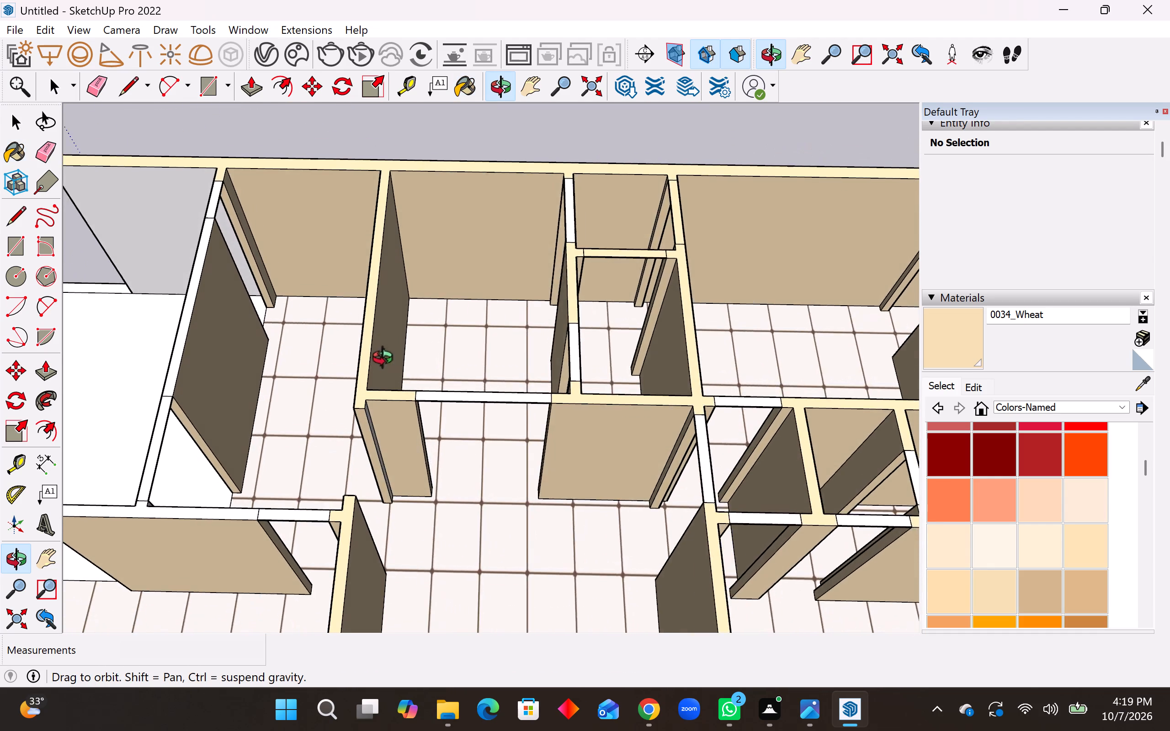
{"action": "middle_click_drag", "start_coordinate": [387, 360], "coordinate": [299, 409]}
{"action": "scroll", "coordinate": [365, 443], "scroll_direction": "up", "scroll_amount": 7}
{"action": "left_click", "coordinate": [364, 438]}
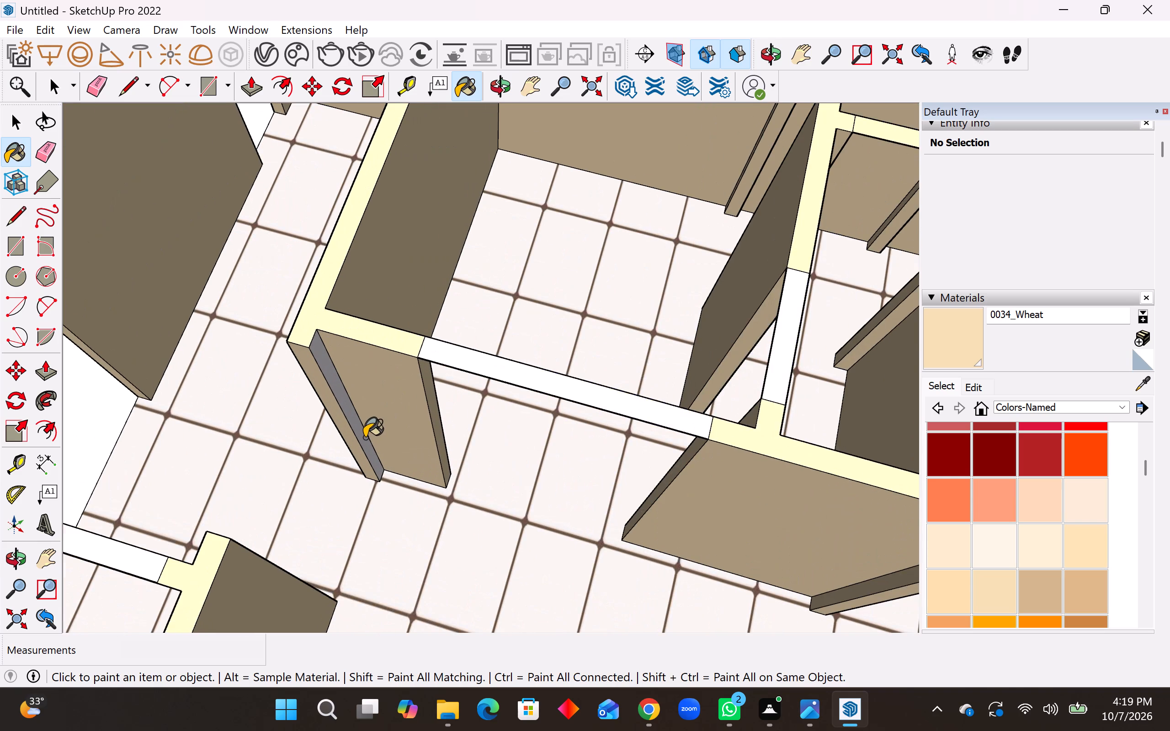
Examine the rooms and door openings from several sides for wall faces still lacking paint.
{"action": "scroll", "coordinate": [381, 464], "scroll_direction": "down", "scroll_amount": 13}
{"action": "middle_click_drag", "start_coordinate": [393, 472], "coordinate": [410, 471]}
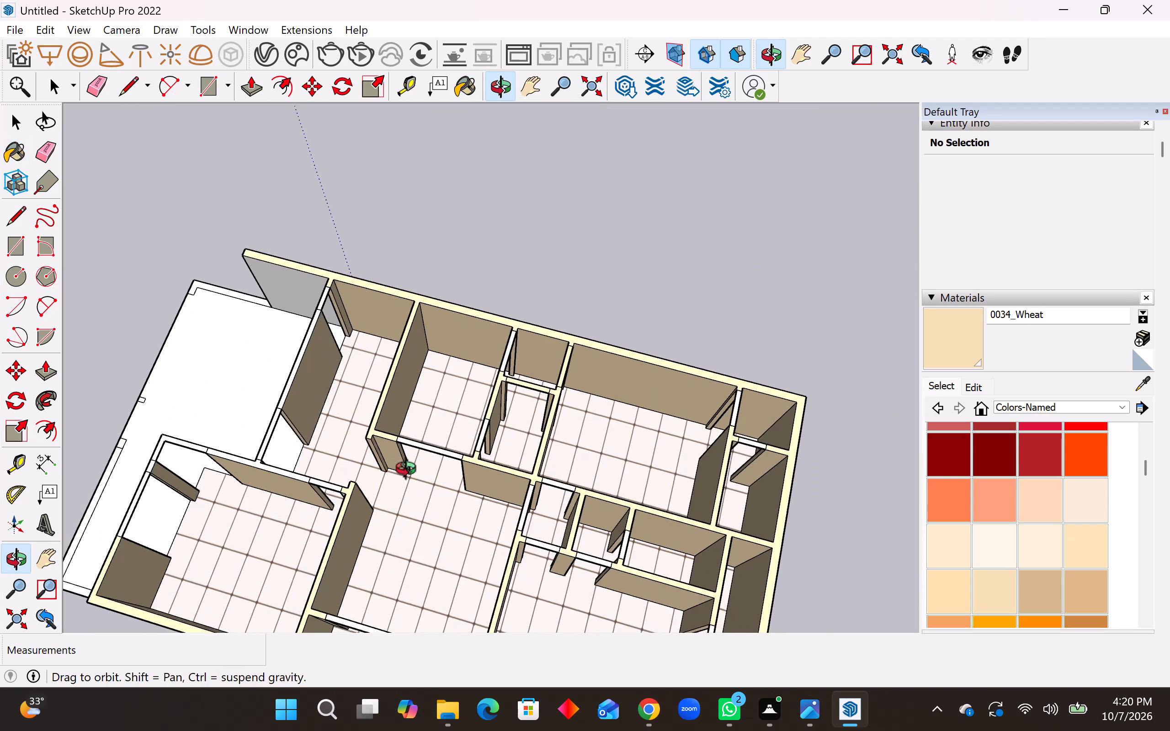
{"action": "middle_click_drag", "start_coordinate": [410, 471], "coordinate": [948, 430]}
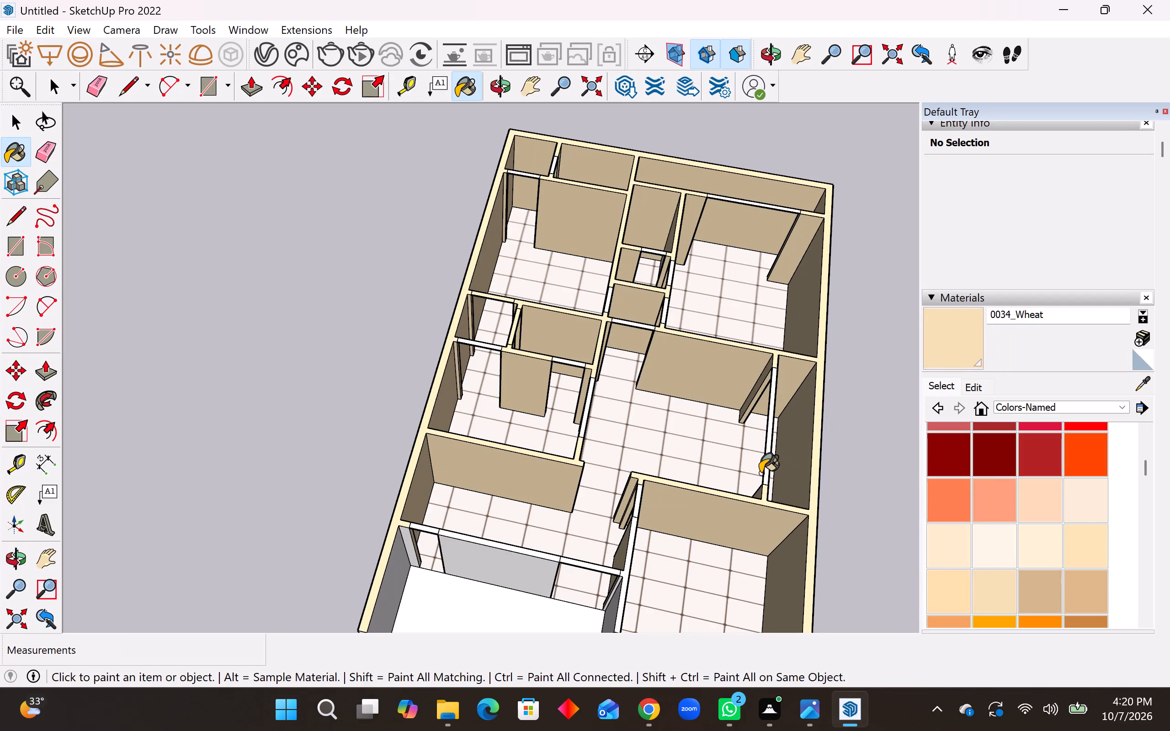
{"action": "middle_click_drag", "start_coordinate": [761, 472], "coordinate": [77, 446]}
{"action": "middle_click_drag", "start_coordinate": [189, 368], "coordinate": [230, 369]}
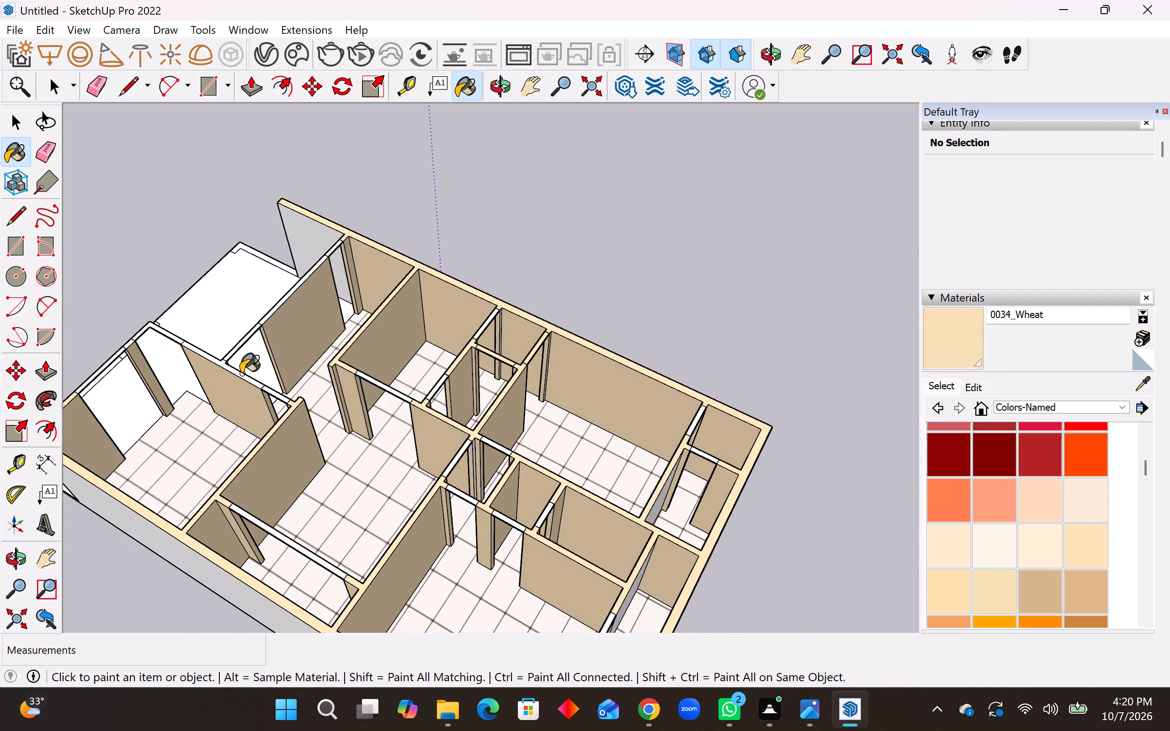
{"action": "scroll", "coordinate": [237, 380], "scroll_direction": "up", "scroll_amount": 11}
{"action": "middle_click_drag", "start_coordinate": [211, 457], "coordinate": [625, 335]}
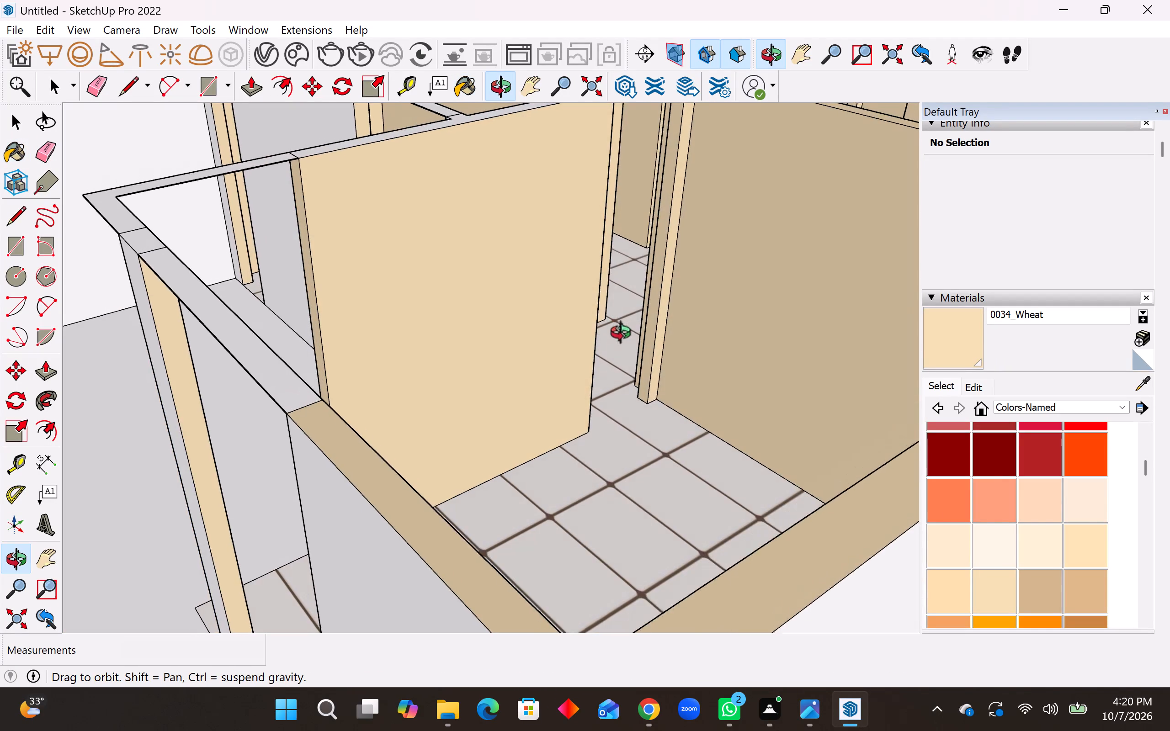
{"action": "middle_click_drag", "start_coordinate": [625, 335], "coordinate": [213, 444]}
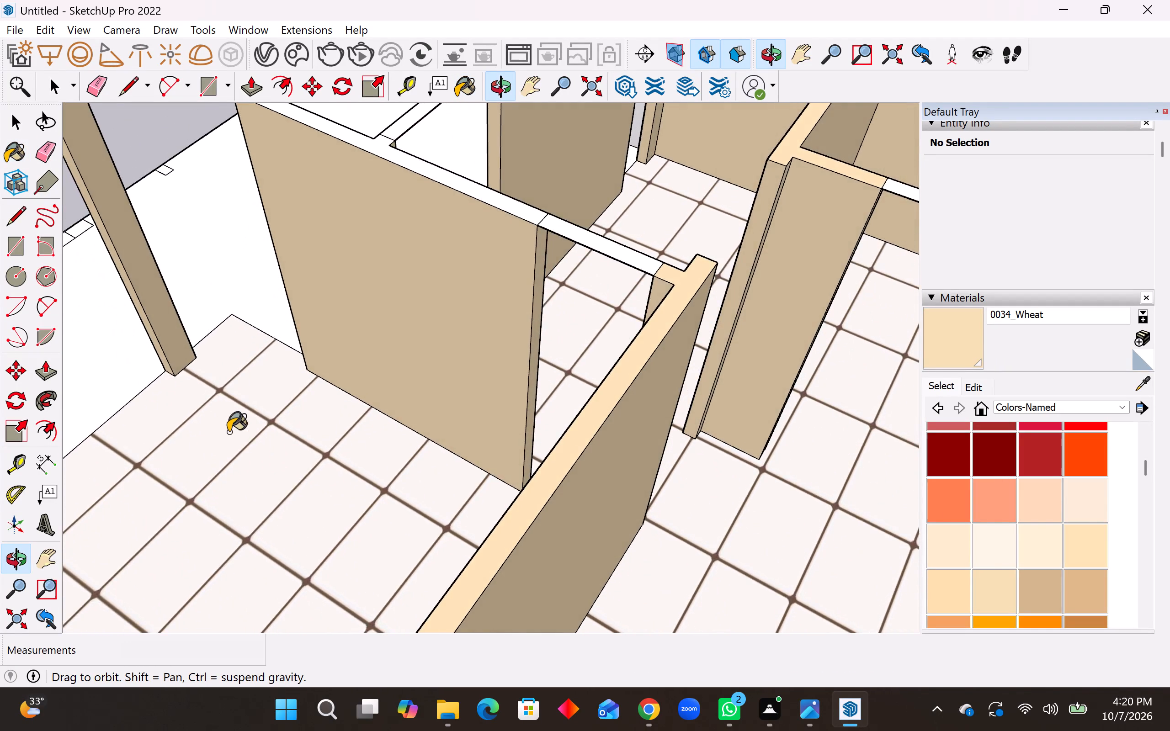
{"action": "scroll", "coordinate": [249, 425], "scroll_direction": "down", "scroll_amount": 9}
{"action": "scroll", "coordinate": [374, 497], "scroll_direction": "down", "scroll_amount": 4}
{"action": "middle_click_drag", "start_coordinate": [364, 577], "coordinate": [365, 547]}
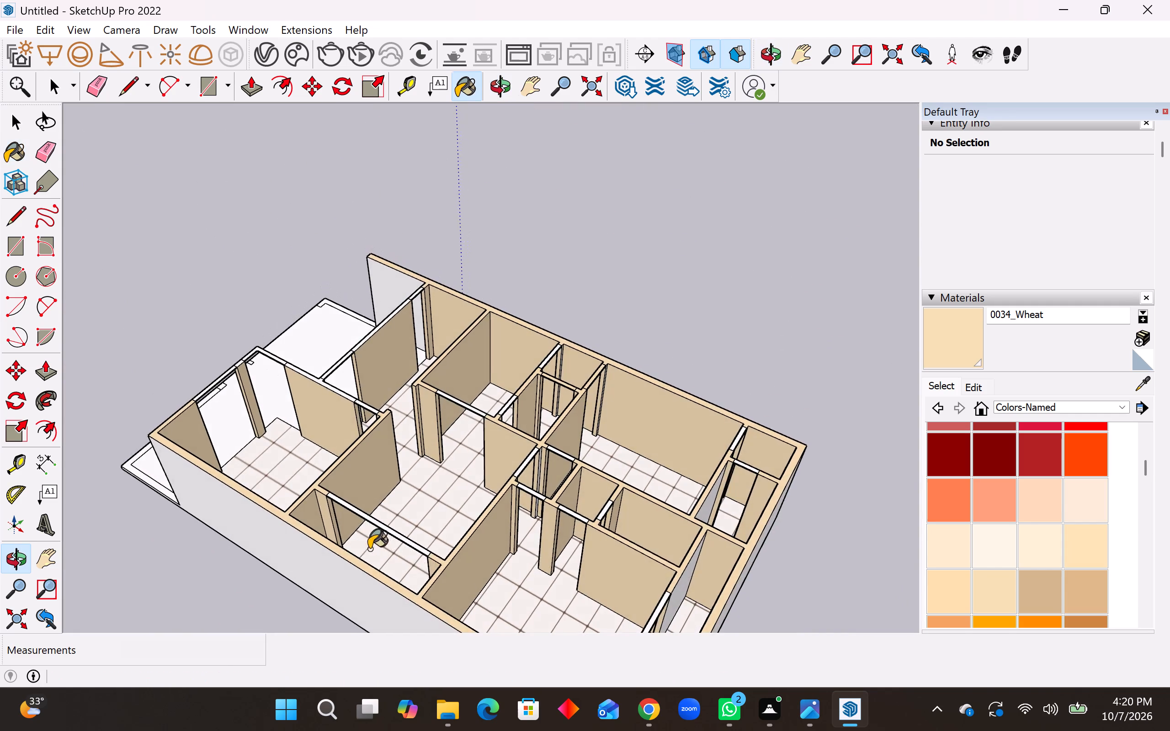
{"action": "scroll", "coordinate": [423, 573], "scroll_direction": "up", "scroll_amount": 14}
{"action": "middle_click_drag", "start_coordinate": [432, 555], "coordinate": [664, 501]}
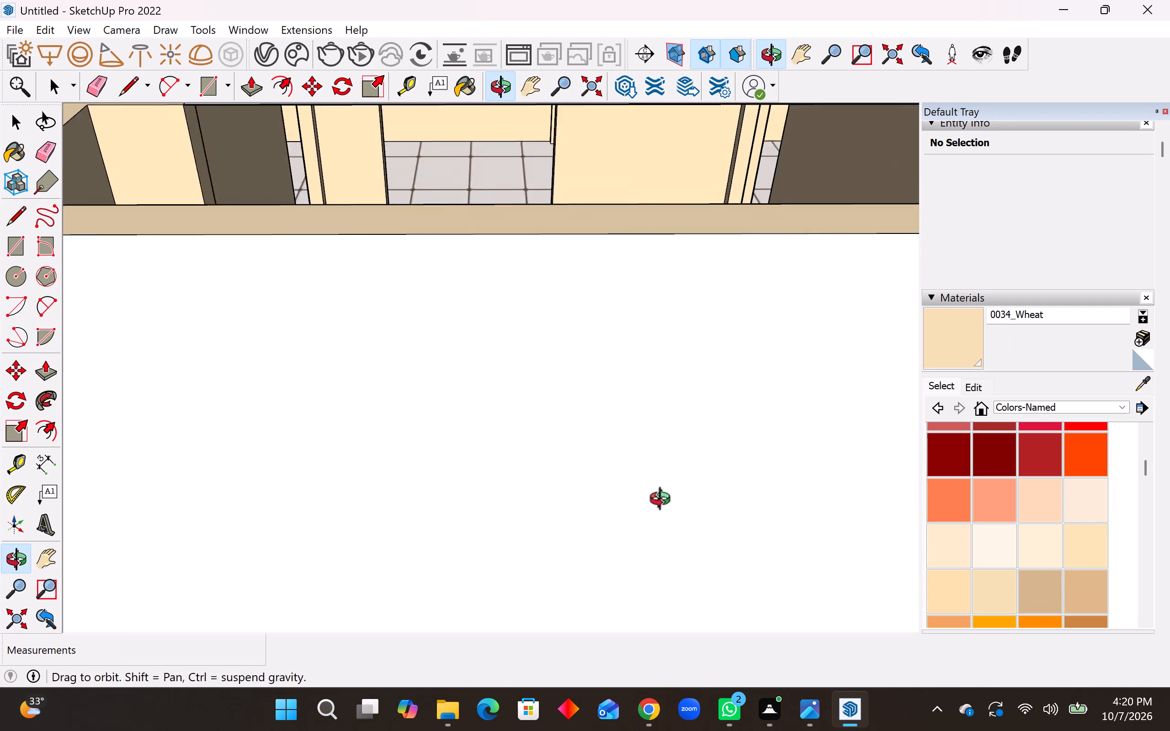
{"action": "middle_click_drag", "start_coordinate": [664, 501], "coordinate": [692, 585]}
{"action": "scroll", "coordinate": [205, 468], "scroll_direction": "down", "scroll_amount": 9}
{"action": "middle_click_drag", "start_coordinate": [456, 467], "coordinate": [521, 466]}
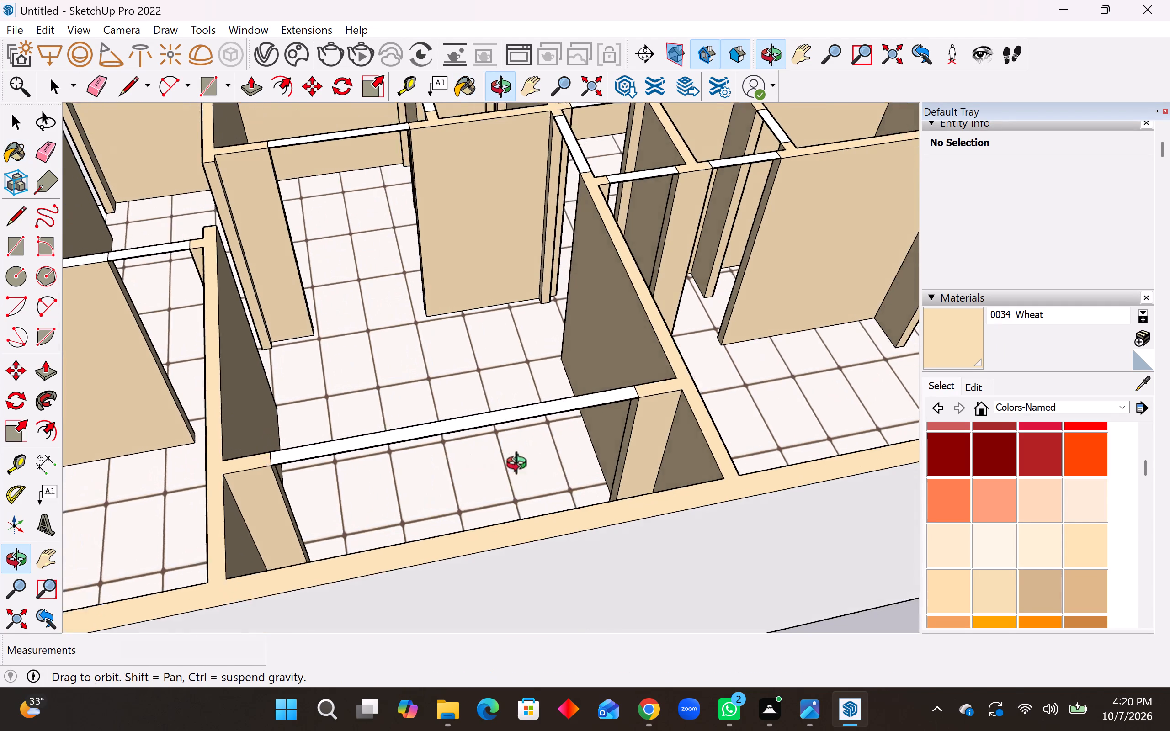
{"action": "middle_click_drag", "start_coordinate": [521, 466], "coordinate": [267, 499]}
{"action": "scroll", "coordinate": [84, 451], "scroll_direction": "down", "scroll_amount": 2}
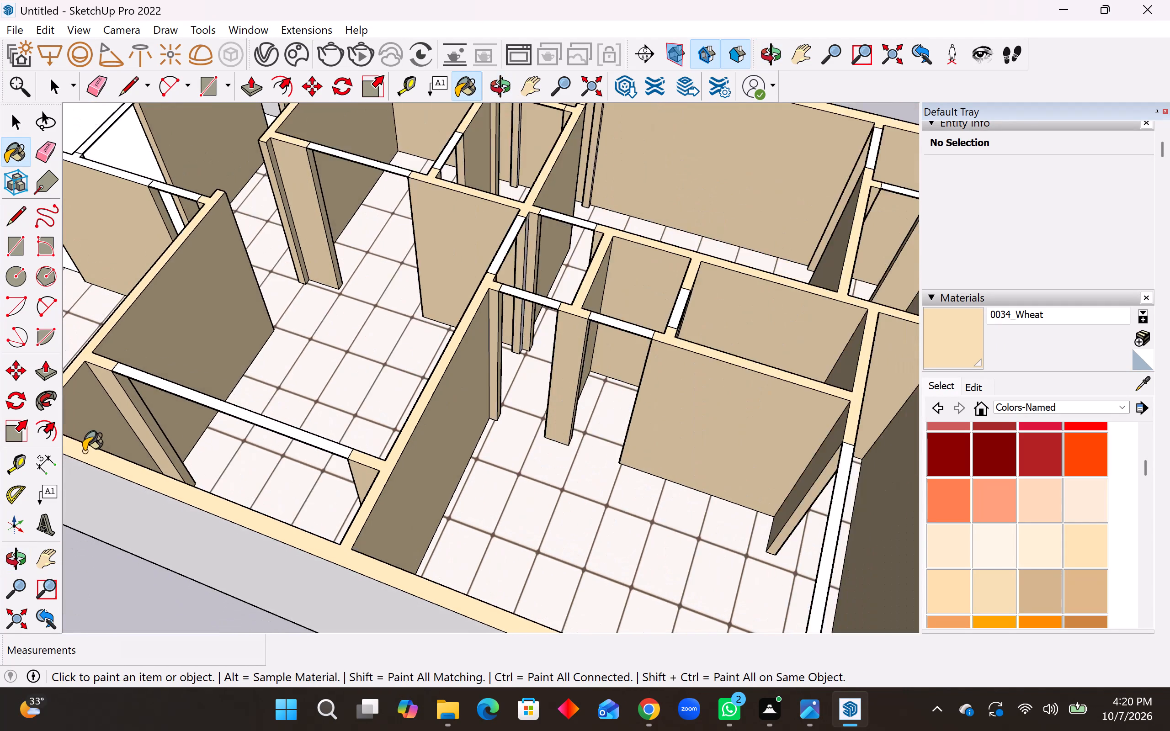
{"action": "scroll", "coordinate": [84, 451], "scroll_direction": "down", "scroll_amount": 9}
{"action": "scroll", "coordinate": [436, 515], "scroll_direction": "up", "scroll_amount": 9}
{"action": "scroll", "coordinate": [519, 509], "scroll_direction": "down", "scroll_amount": 2}
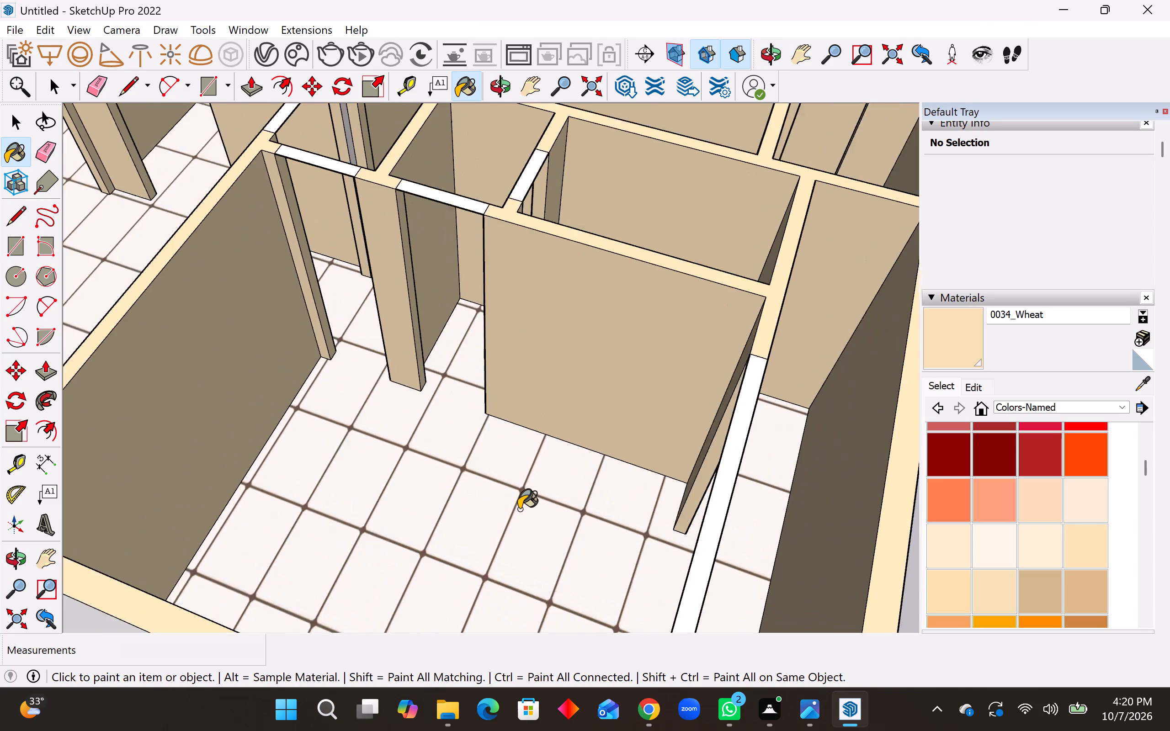
Paint the white partition faces in the two narrow rooms along the closed short outer wall with 0034_Wheat.
{"action": "scroll", "coordinate": [519, 509], "scroll_direction": "down", "scroll_amount": 7}
{"action": "scroll", "coordinate": [641, 529], "scroll_direction": "down", "scroll_amount": 4}
{"action": "middle_click_drag", "start_coordinate": [642, 520], "coordinate": [464, 494]}
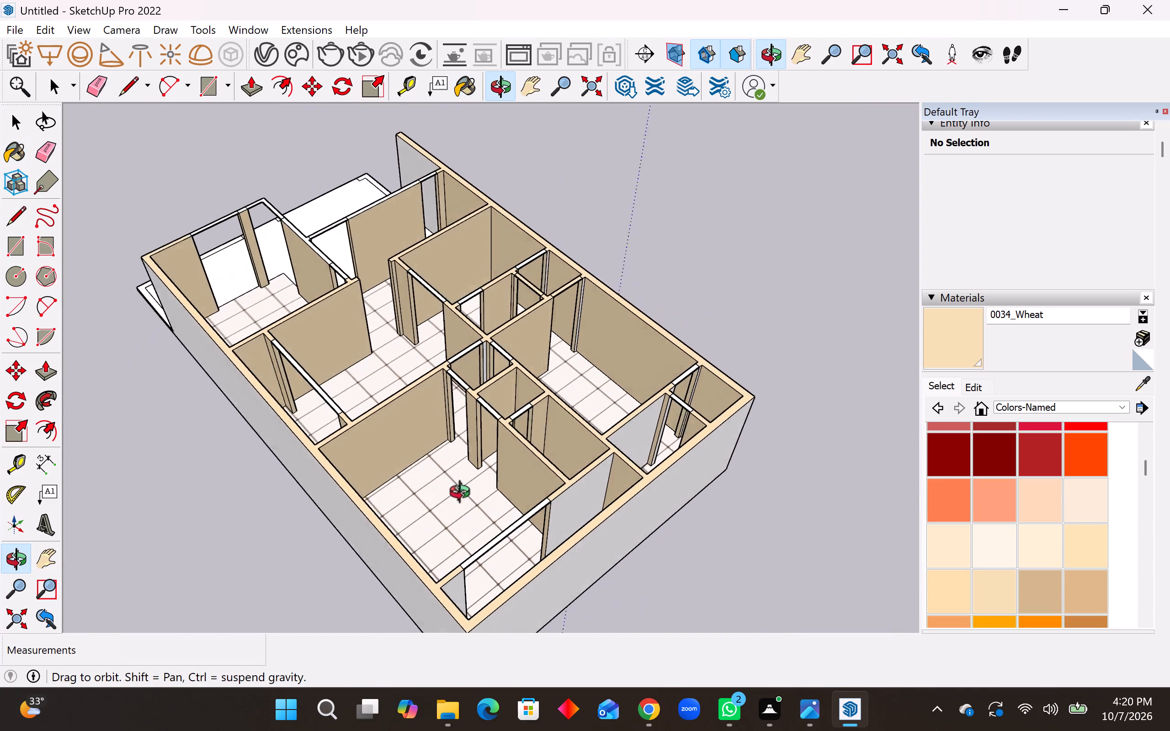
{"action": "middle_click_drag", "start_coordinate": [464, 494], "coordinate": [293, 502]}
{"action": "left_click", "coordinate": [294, 533]}
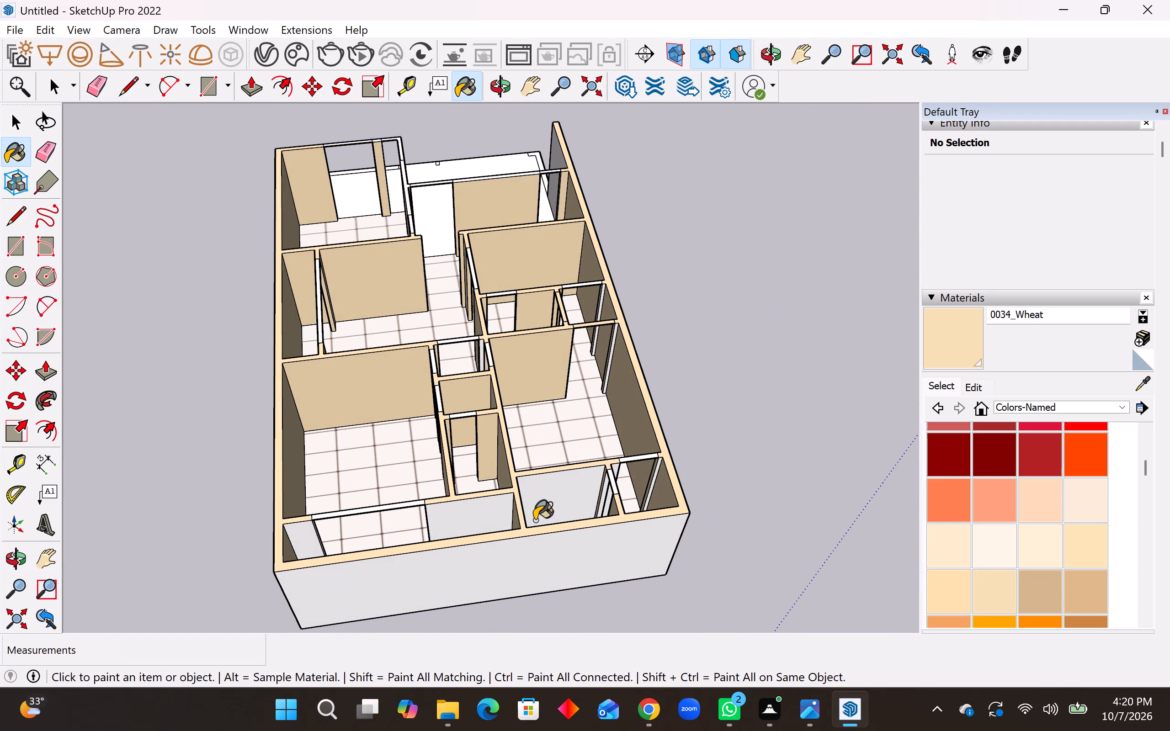
{"action": "left_click", "coordinate": [489, 509]}
{"action": "left_click", "coordinate": [574, 498]}
Paint the white and grey strips on the wall stubs around the small corner room's door openings with 0034_Wheat.
{"action": "scroll", "coordinate": [590, 509], "scroll_direction": "up", "scroll_amount": 3}
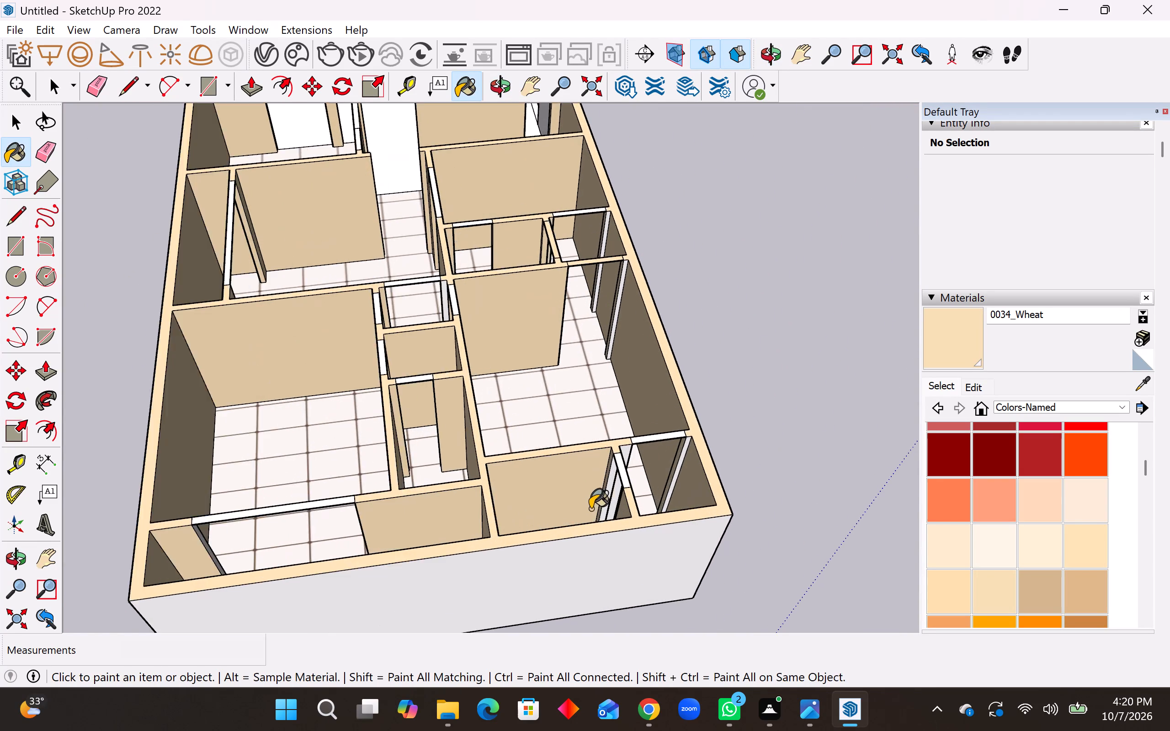
{"action": "scroll", "coordinate": [590, 509], "scroll_direction": "up", "scroll_amount": 5}
{"action": "left_click", "coordinate": [623, 476]}
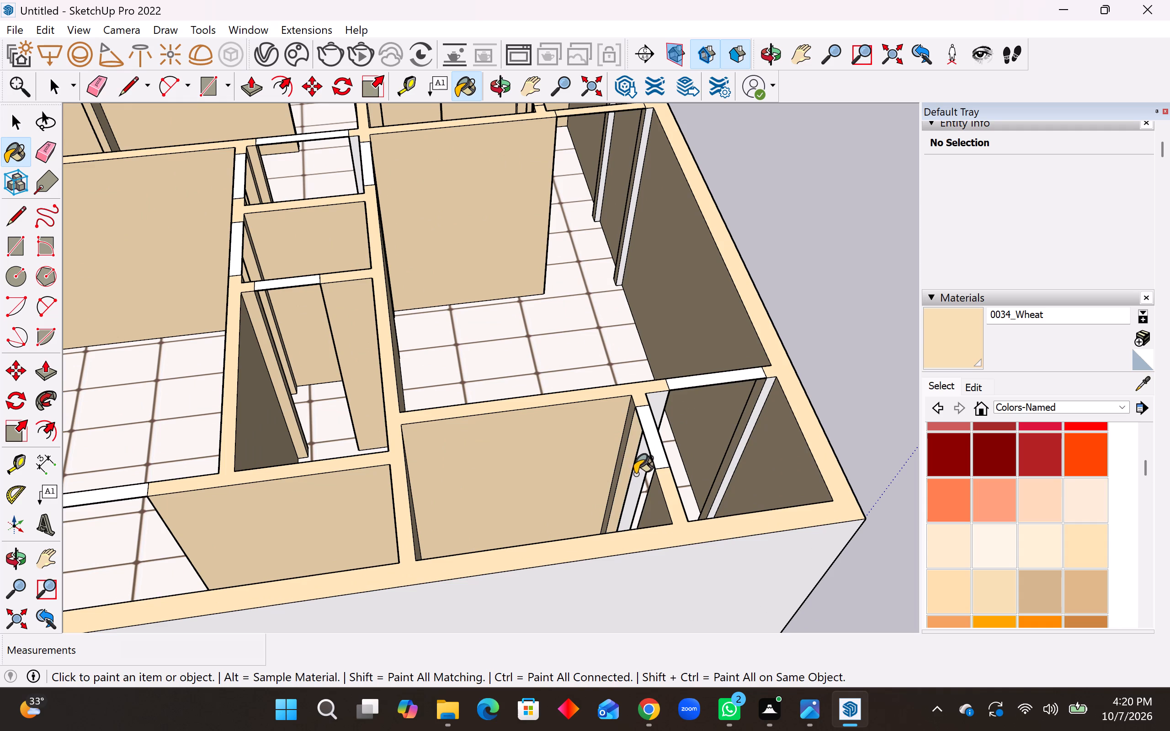
{"action": "left_click", "coordinate": [636, 474]}
{"action": "left_click", "coordinate": [743, 449]}
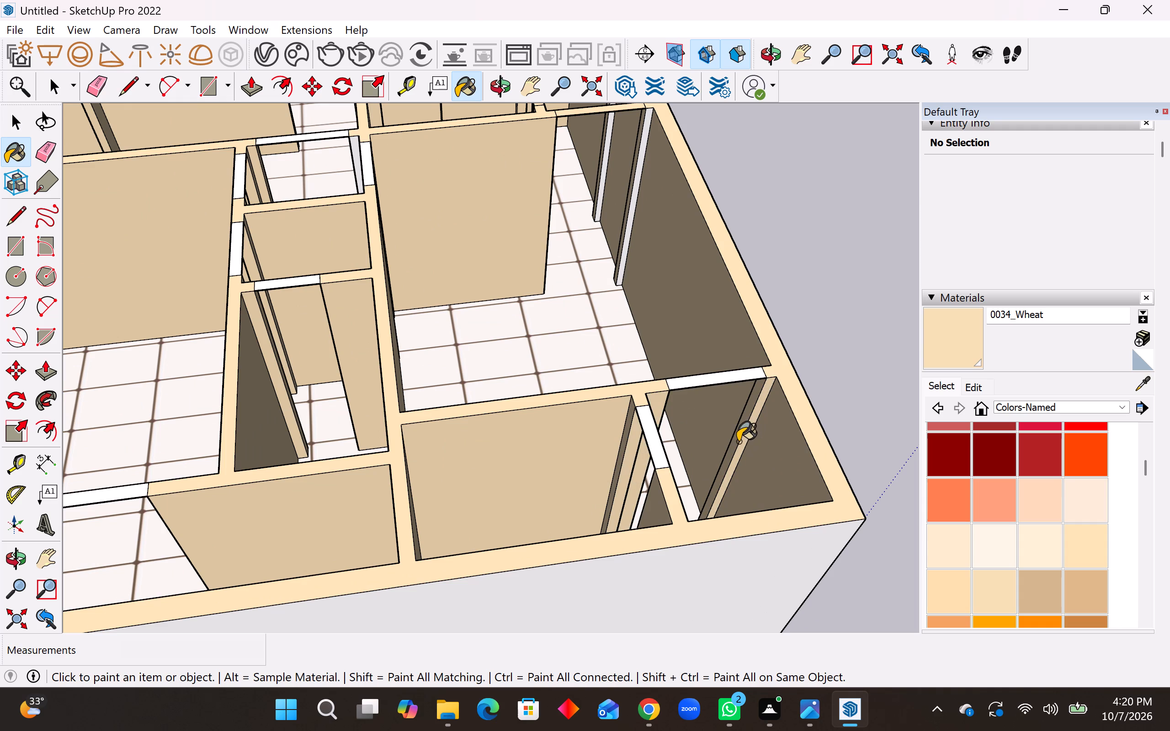
{"action": "left_click", "coordinate": [738, 442]}
Paint the grey strip on the wall stub between the small central hall's door openings with 0034_Wheat.
{"action": "middle_click_drag", "start_coordinate": [661, 508], "coordinate": [847, 483]}
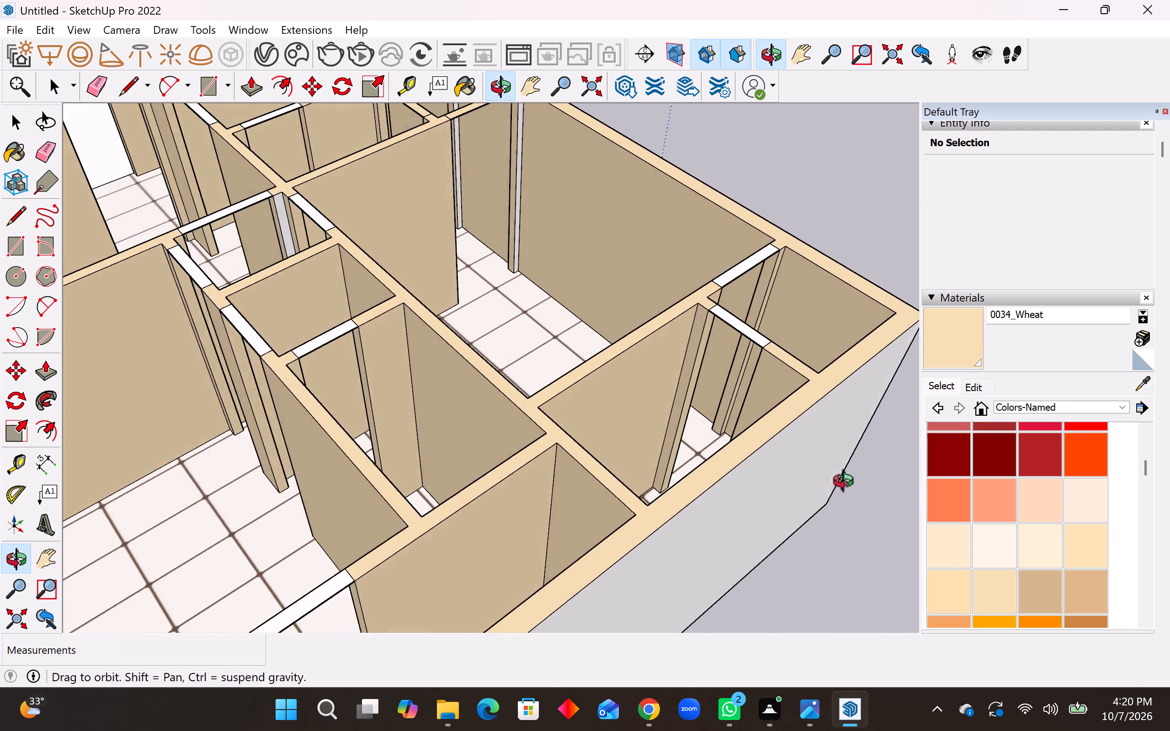
{"action": "middle_click_drag", "start_coordinate": [847, 483], "coordinate": [841, 445]}
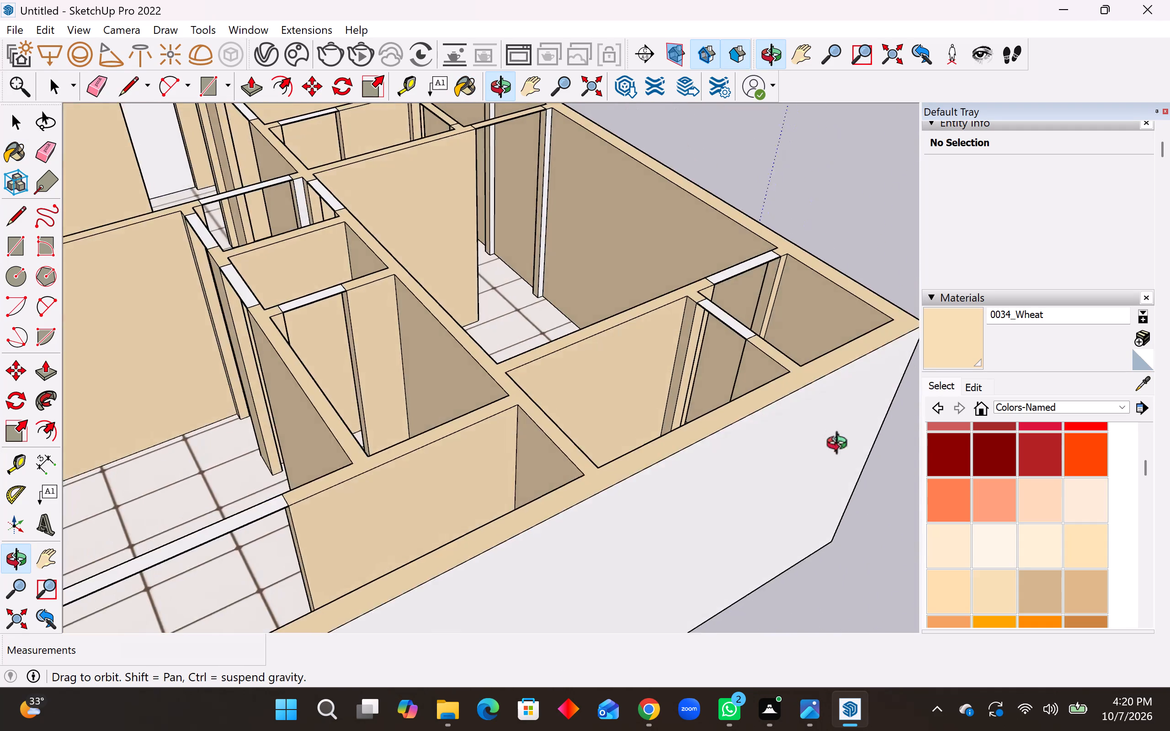
{"action": "middle_click_drag", "start_coordinate": [841, 445], "coordinate": [930, 434]}
{"action": "scroll", "coordinate": [241, 316], "scroll_direction": "up", "scroll_amount": 2}
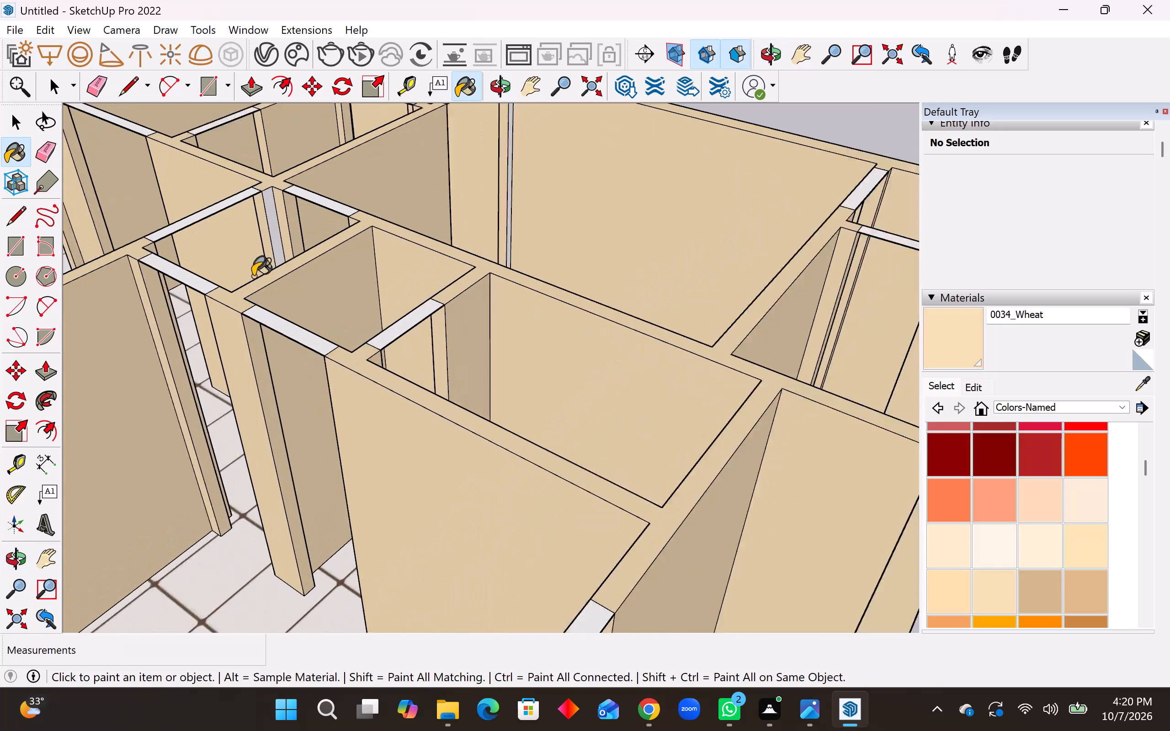
{"action": "scroll", "coordinate": [253, 276], "scroll_direction": "up", "scroll_amount": 3}
{"action": "left_click", "coordinate": [277, 239]}
Paint the grey strips on the two wall stubs projecting from the tiled bedroom's long outer wall with 0034_Wheat.
{"action": "middle_click_drag", "start_coordinate": [351, 279], "coordinate": [19, 384]}
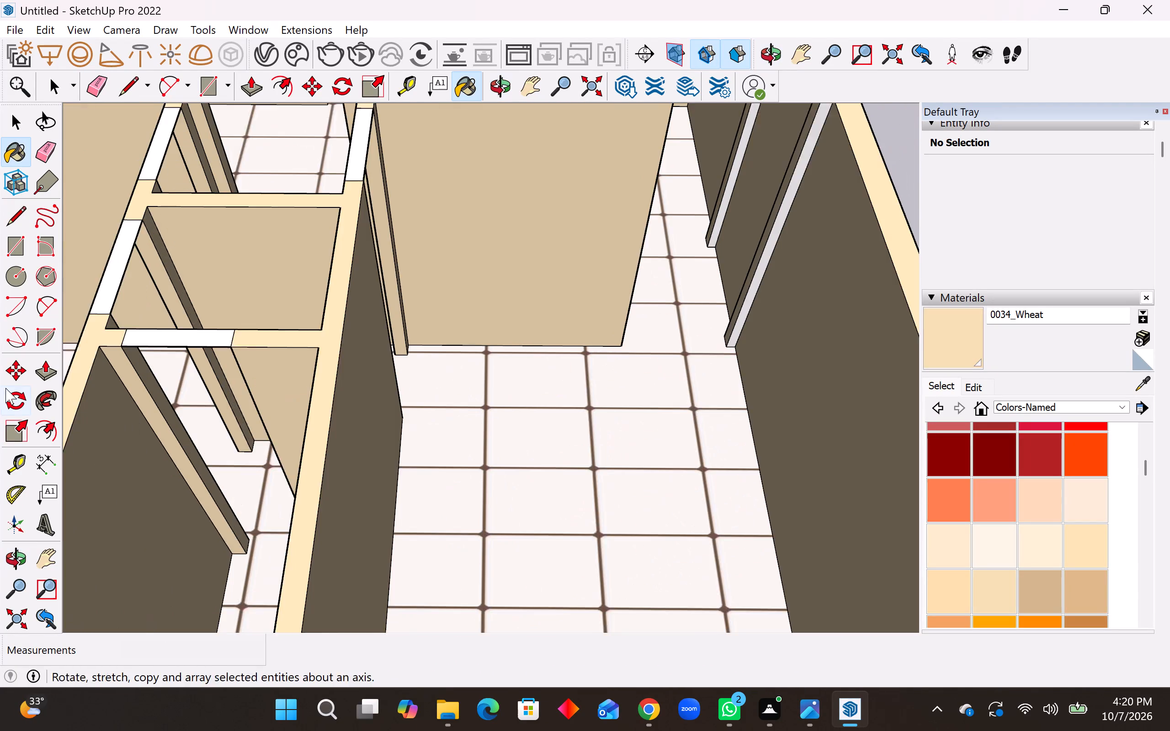
{"action": "left_click", "coordinate": [783, 260]}
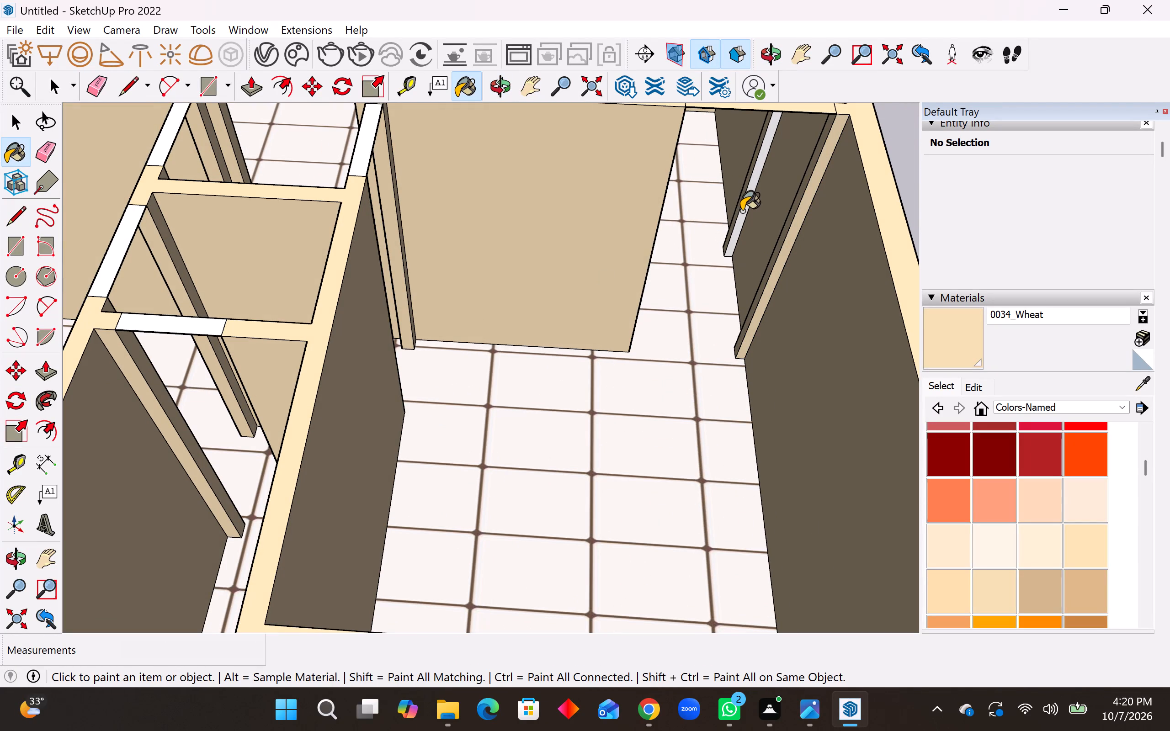
{"action": "left_click", "coordinate": [741, 211]}
{"action": "left_click", "coordinate": [737, 212]}
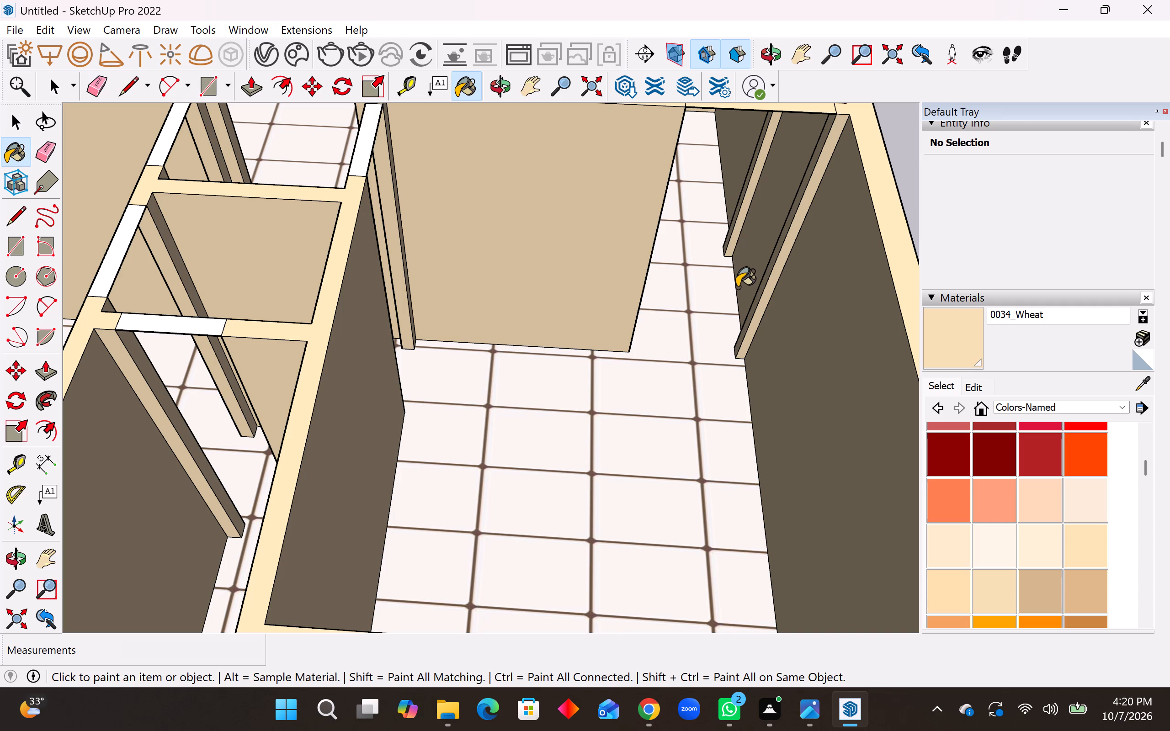
Examine the narrow end rooms, the small inner rooms and the central partitions for wall faces still lacking paint.
{"action": "scroll", "coordinate": [727, 360], "scroll_direction": "down", "scroll_amount": 7}
{"action": "middle_click", "coordinate": [678, 419]}
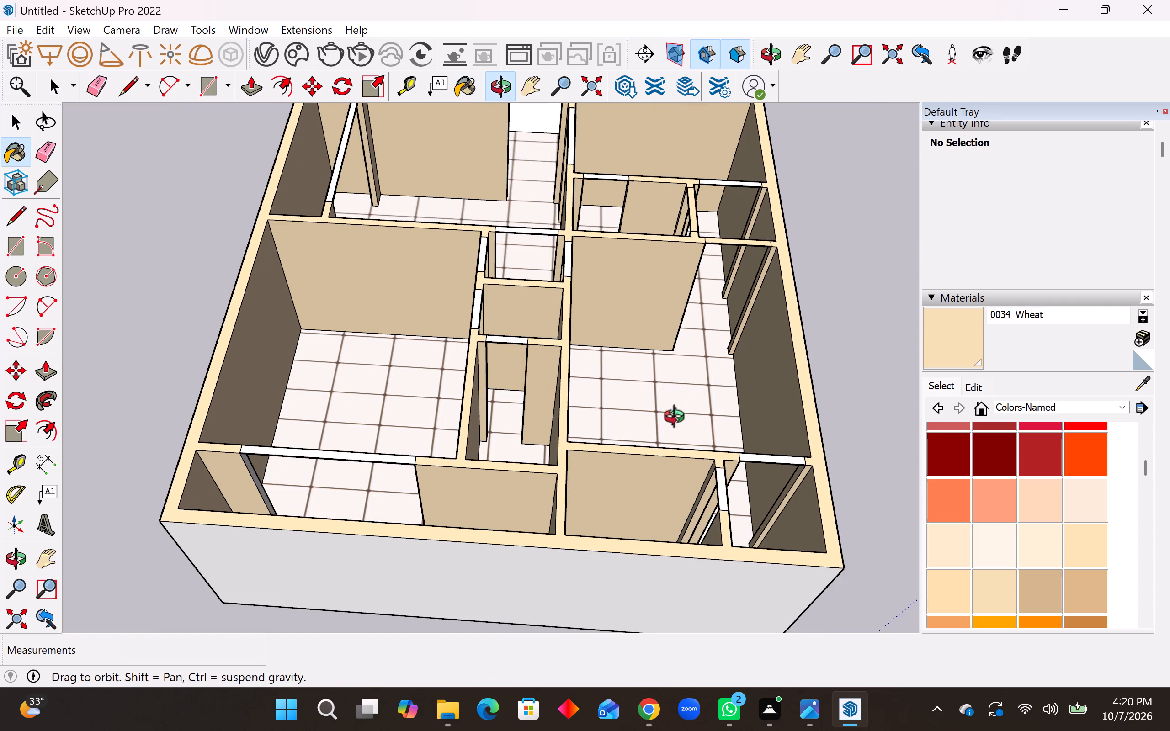
{"action": "scroll", "coordinate": [699, 532], "scroll_direction": "up", "scroll_amount": 7}
{"action": "middle_click_drag", "start_coordinate": [821, 503], "coordinate": [776, 453]}
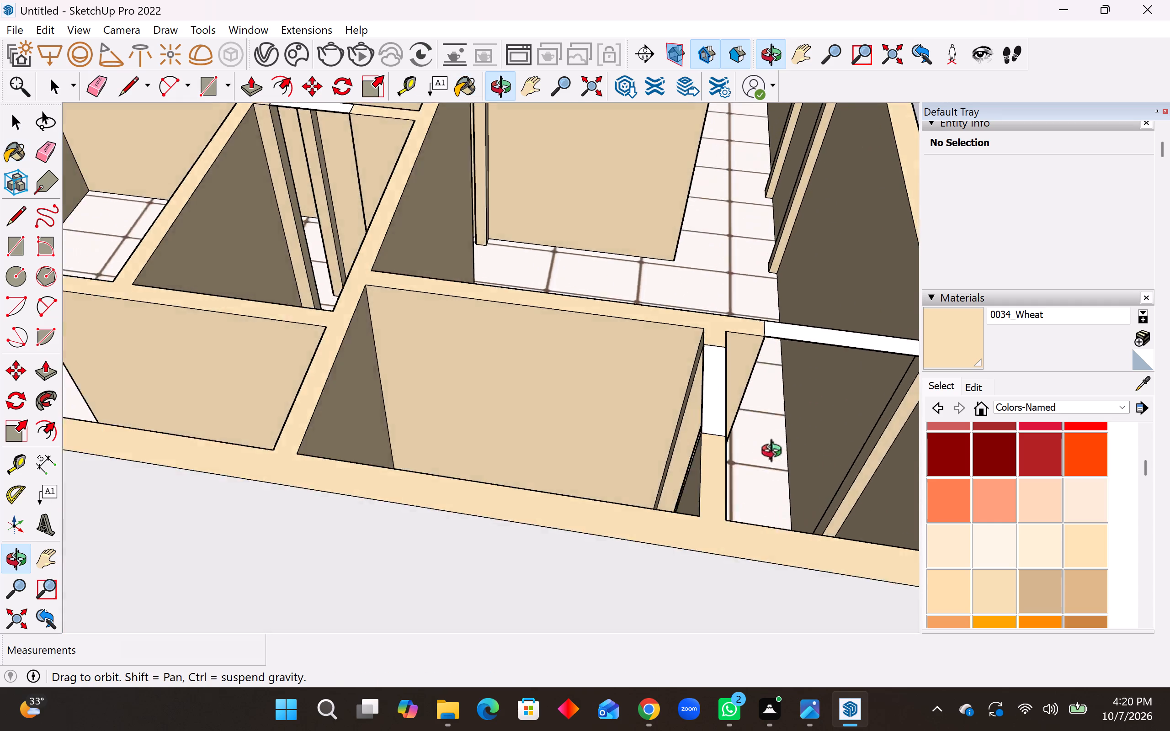
{"action": "middle_click_drag", "start_coordinate": [776, 453], "coordinate": [788, 465]}
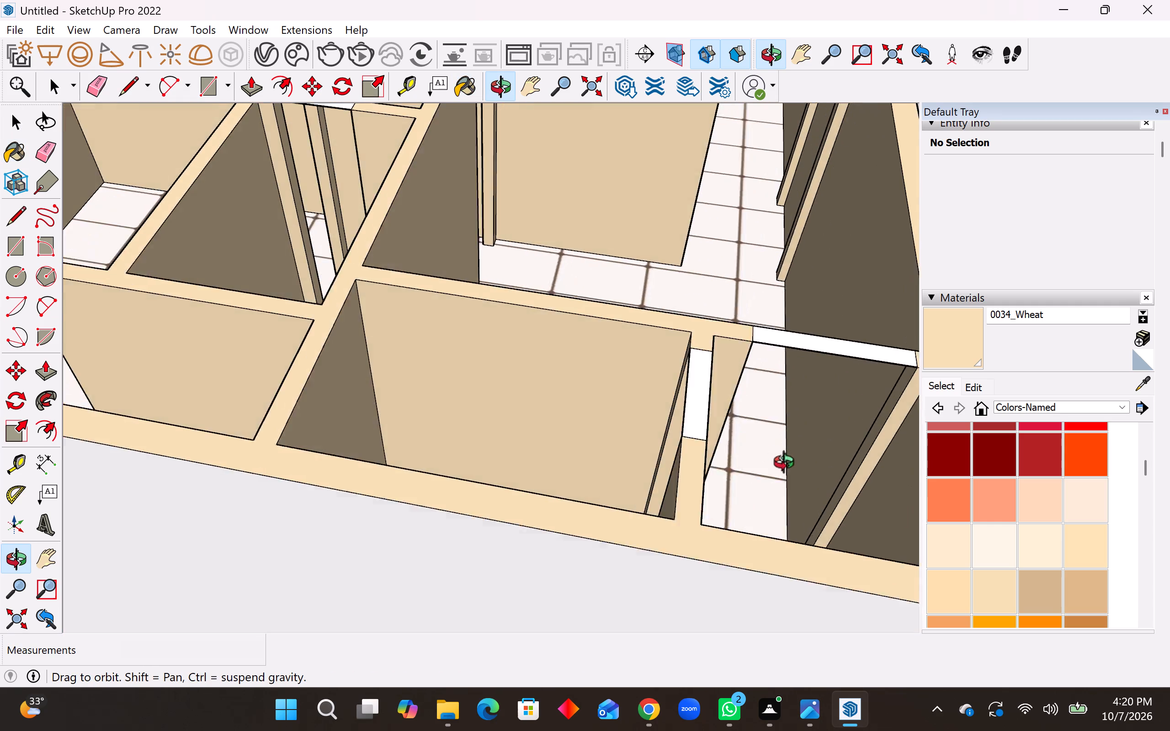
{"action": "middle_click_drag", "start_coordinate": [788, 465], "coordinate": [442, 542]}
{"action": "scroll", "coordinate": [450, 471], "scroll_direction": "down", "scroll_amount": 10}
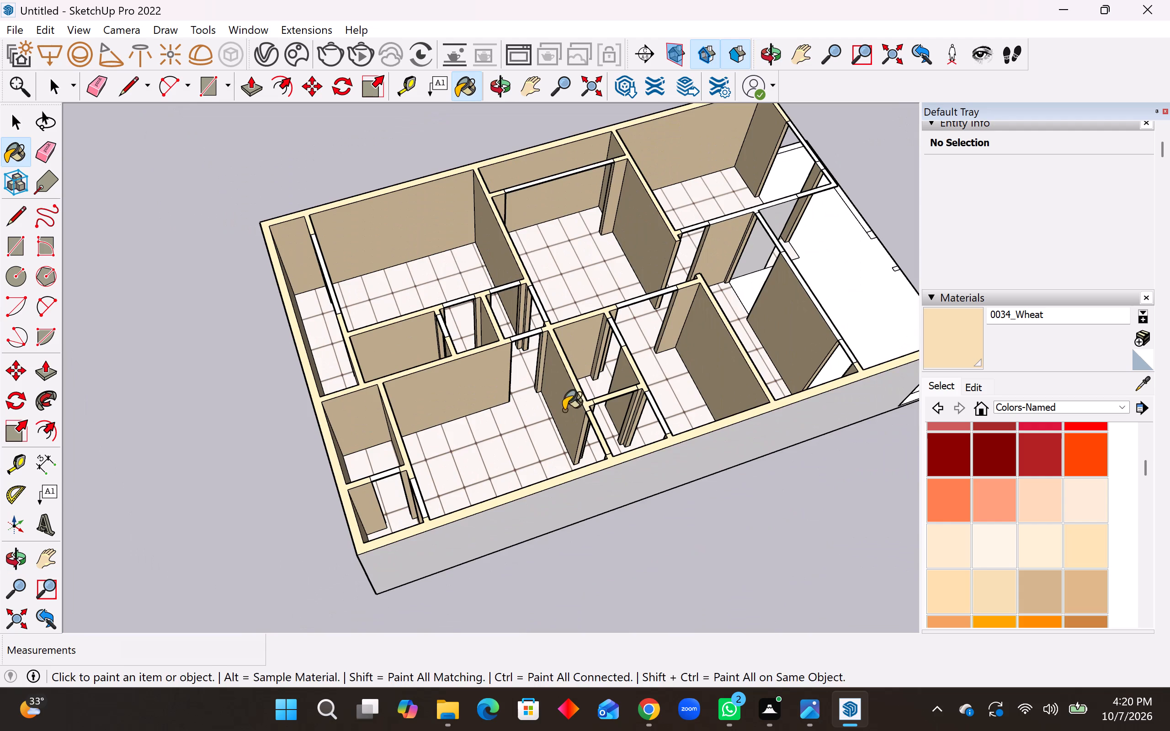
{"action": "middle_click_drag", "start_coordinate": [596, 380], "coordinate": [531, 389]}
{"action": "scroll", "coordinate": [596, 380], "scroll_direction": "up", "scroll_amount": 1}
{"action": "scroll", "coordinate": [498, 389], "scroll_direction": "up", "scroll_amount": 9}
{"action": "middle_click_drag", "start_coordinate": [511, 394], "coordinate": [467, 396]}
{"action": "scroll", "coordinate": [511, 394], "scroll_direction": "up", "scroll_amount": 1}
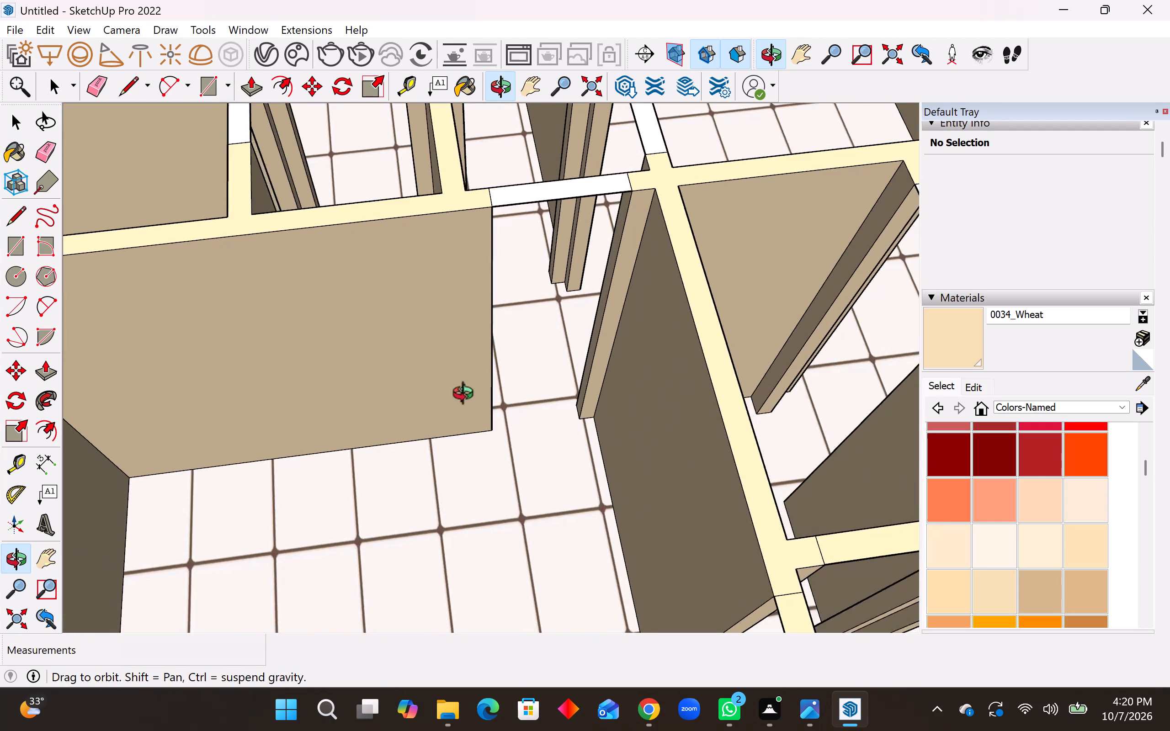
{"action": "middle_click_drag", "start_coordinate": [467, 396], "coordinate": [665, 339]}
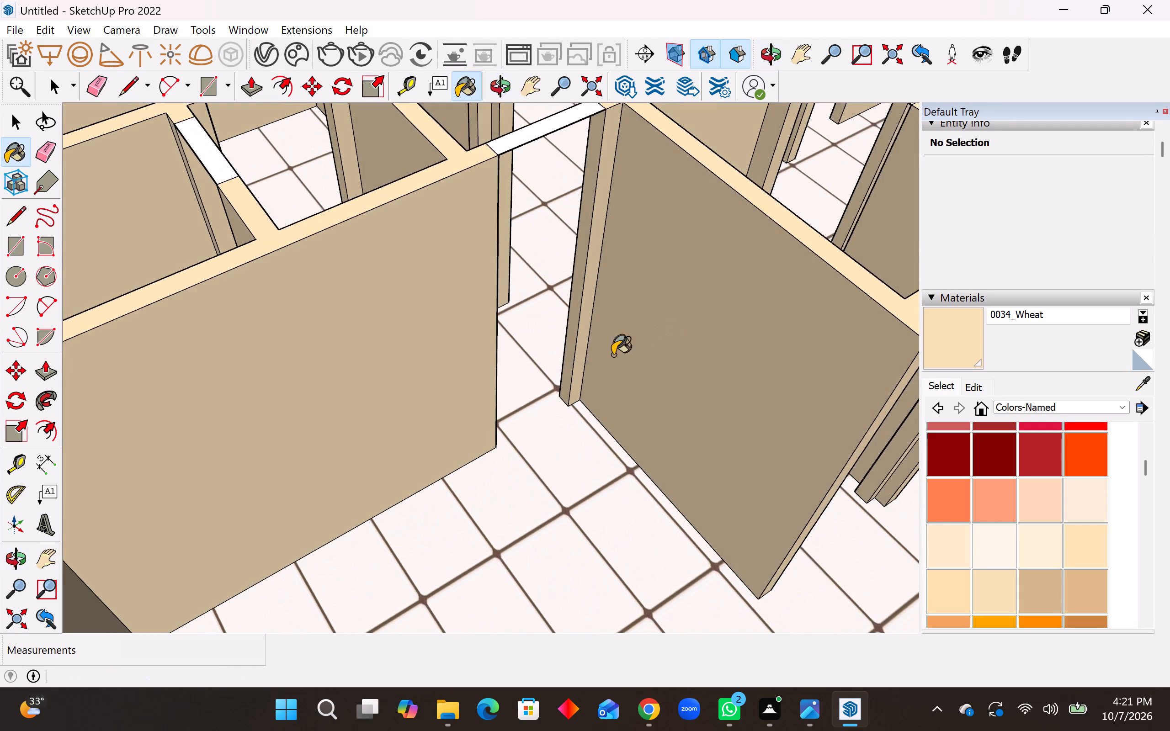
{"action": "scroll", "coordinate": [409, 416], "scroll_direction": "down", "scroll_amount": 8}
{"action": "scroll", "coordinate": [636, 415], "scroll_direction": "up", "scroll_amount": 9}
{"action": "middle_click_drag", "start_coordinate": [644, 433], "coordinate": [790, 419]}
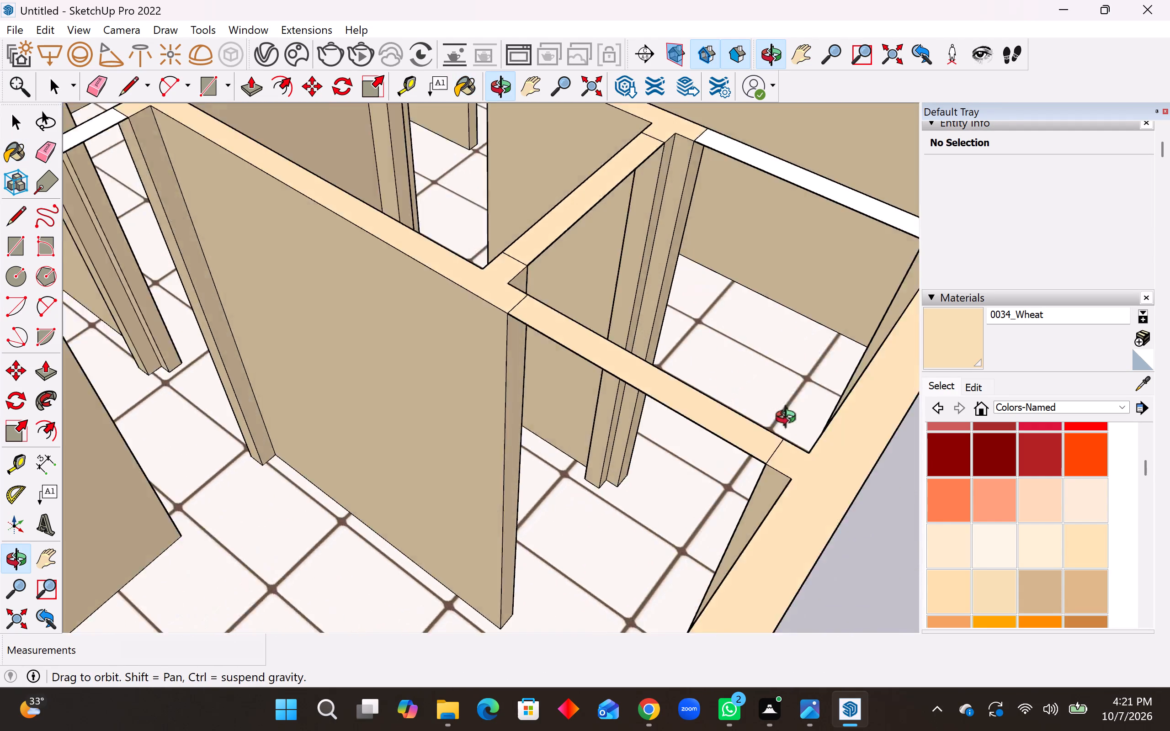
{"action": "middle_click_drag", "start_coordinate": [790, 419], "coordinate": [854, 430]}
{"action": "scroll", "coordinate": [695, 466], "scroll_direction": "down", "scroll_amount": 4}
{"action": "scroll", "coordinate": [755, 492], "scroll_direction": "down", "scroll_amount": 4}
{"action": "middle_click_drag", "start_coordinate": [501, 476], "coordinate": [818, 399]}
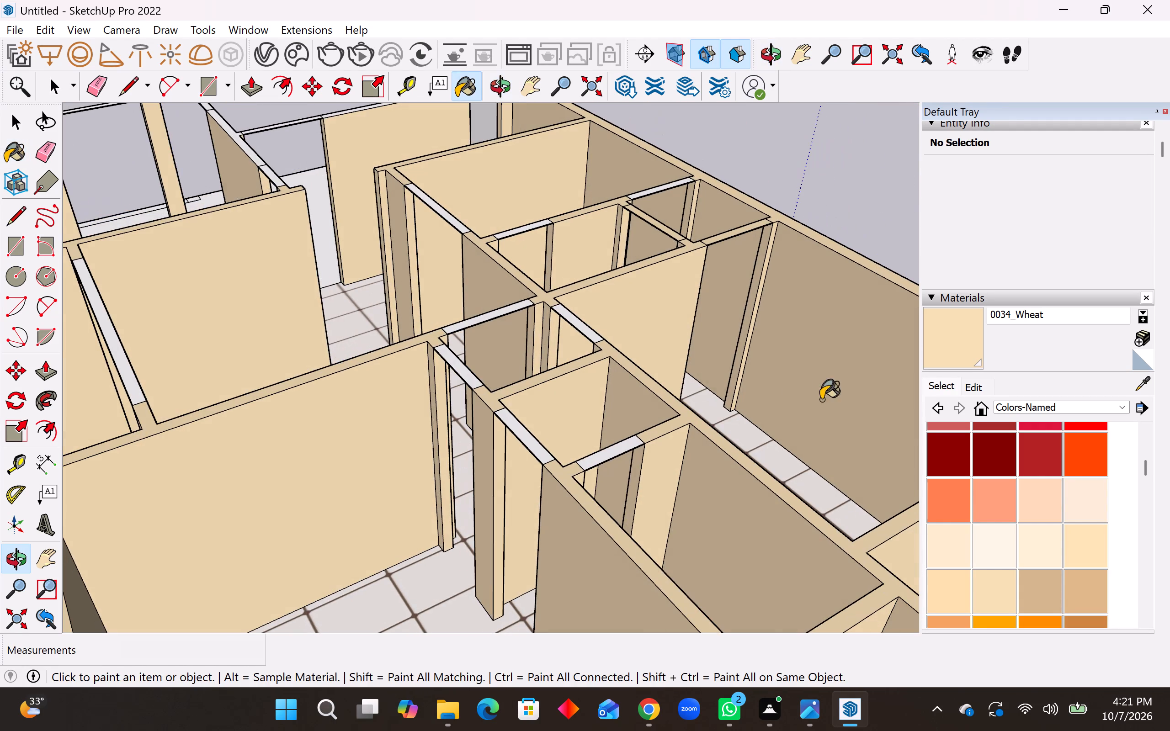
{"action": "scroll", "coordinate": [531, 419], "scroll_direction": "up", "scroll_amount": 9}
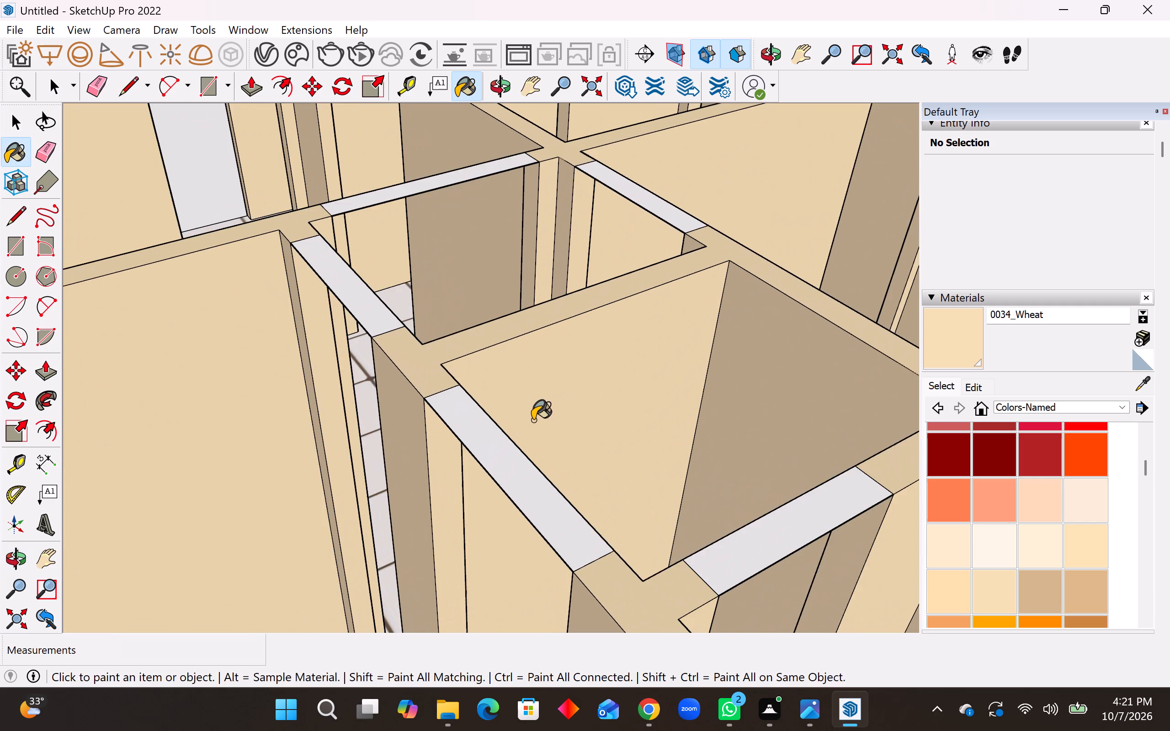
{"action": "scroll", "coordinate": [532, 420], "scroll_direction": "down", "scroll_amount": 12}
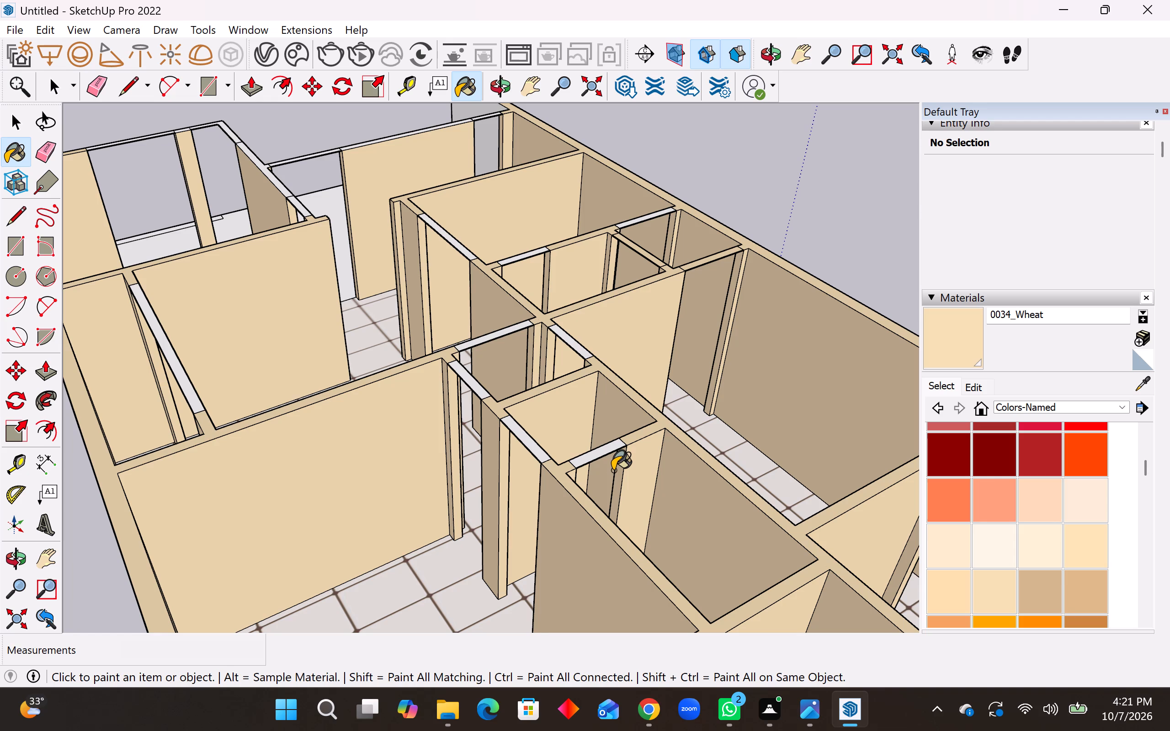
Examine the rooms along the long outer wall and their door stubs from the opposite sides for unpainted faces.
{"action": "middle_click_drag", "start_coordinate": [612, 471], "coordinate": [144, 524]}
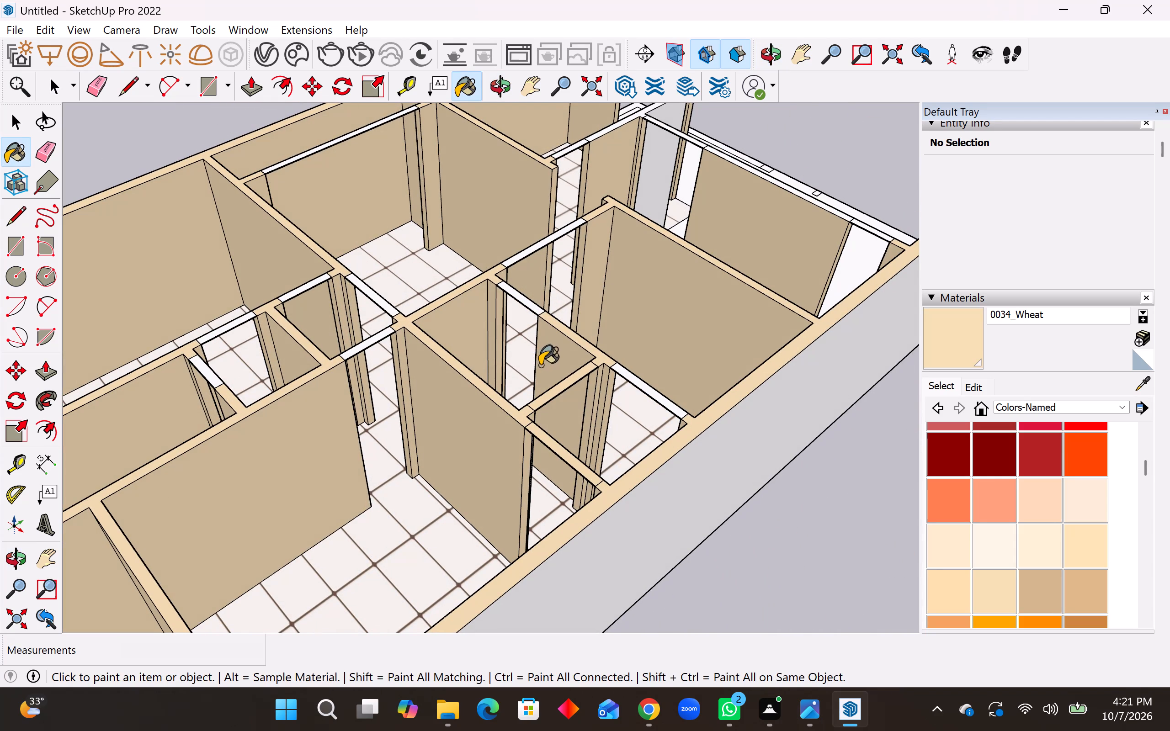
{"action": "middle_click_drag", "start_coordinate": [541, 366], "coordinate": [382, 438]}
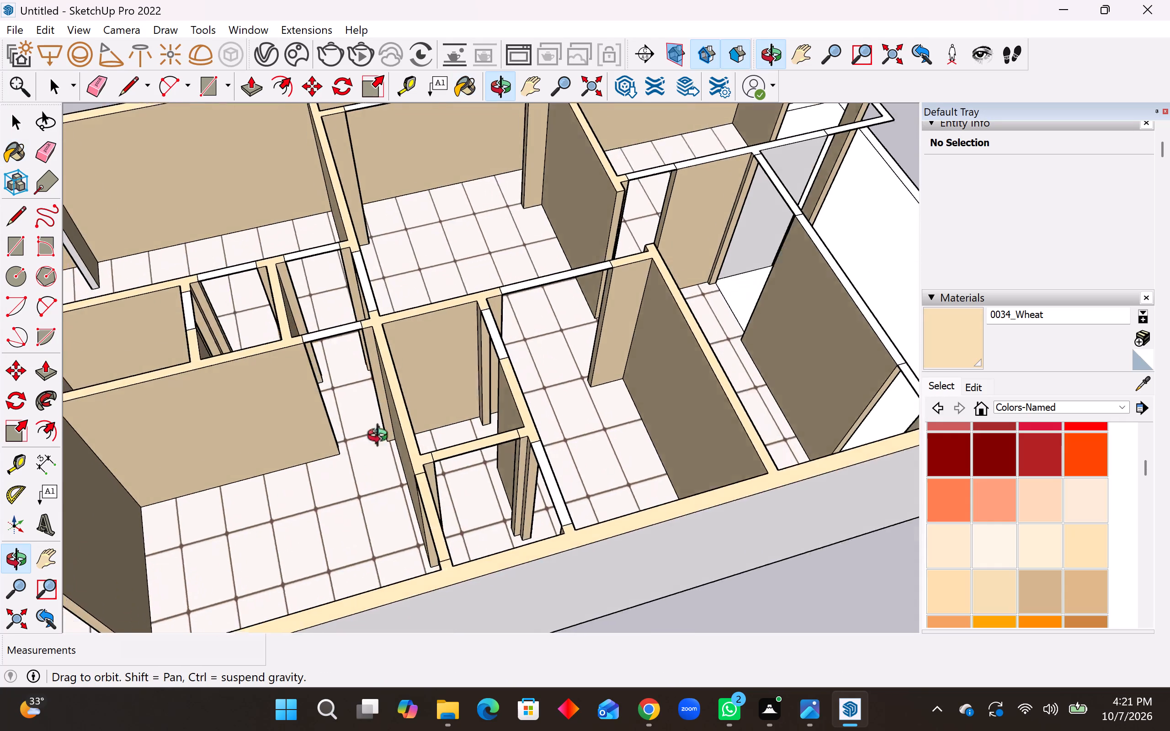
{"action": "middle_click_drag", "start_coordinate": [382, 438], "coordinate": [68, 484]}
{"action": "middle_click_drag", "start_coordinate": [387, 374], "coordinate": [222, 421]}
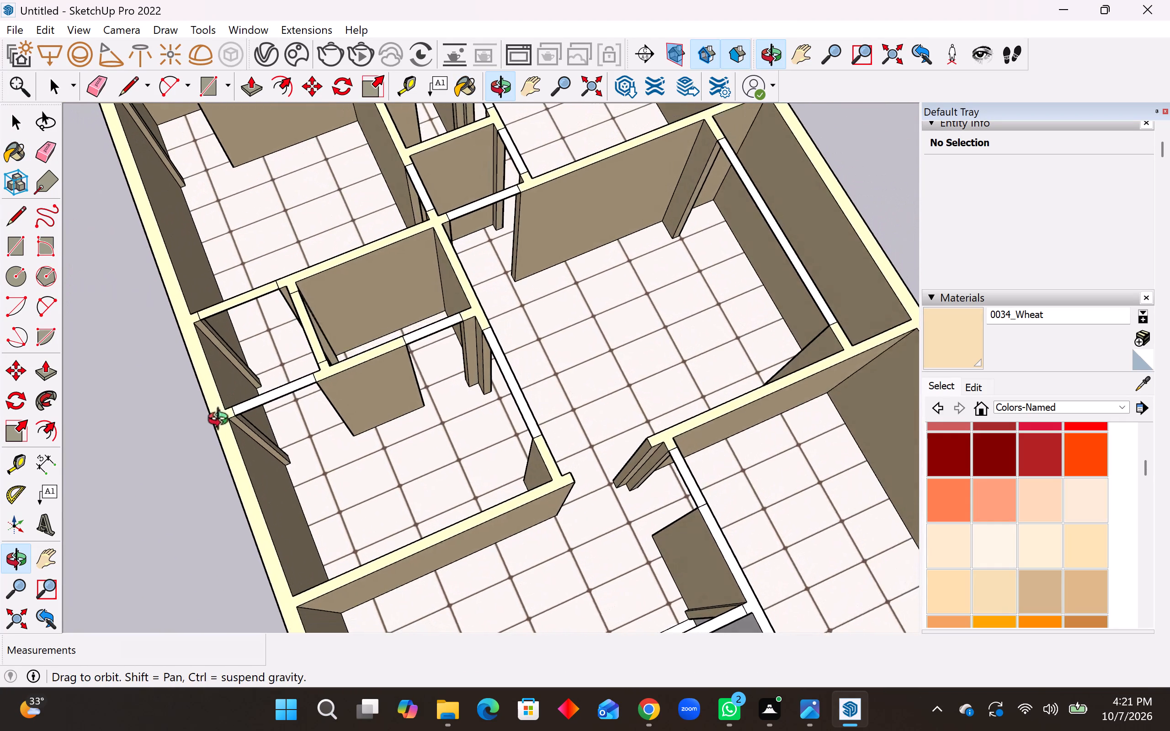
{"action": "middle_click_drag", "start_coordinate": [222, 421], "coordinate": [218, 425]}
{"action": "scroll", "coordinate": [272, 425], "scroll_direction": "up", "scroll_amount": 6}
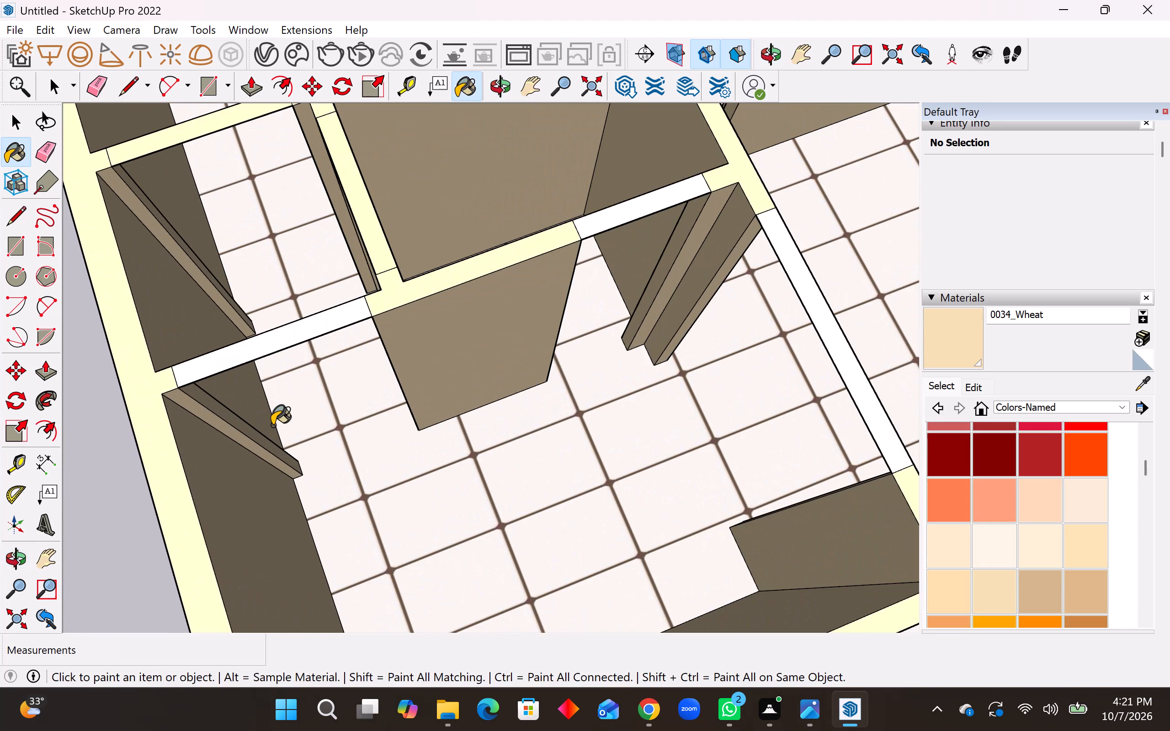
{"action": "scroll", "coordinate": [283, 433], "scroll_direction": "down", "scroll_amount": 2}
{"action": "middle_click_drag", "start_coordinate": [287, 438], "coordinate": [184, 441]}
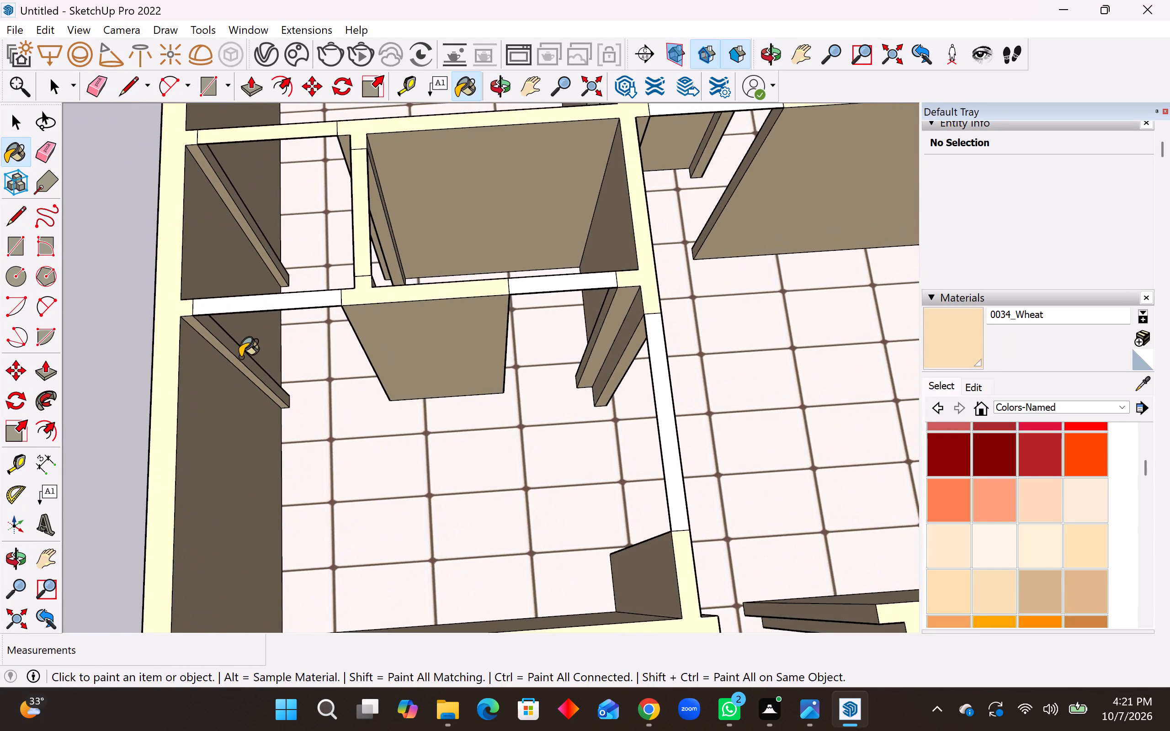
{"action": "scroll", "coordinate": [240, 357], "scroll_direction": "up", "scroll_amount": 4}
{"action": "left_click", "coordinate": [240, 357]}
{"action": "middle_click_drag", "start_coordinate": [302, 424], "coordinate": [306, 392]}
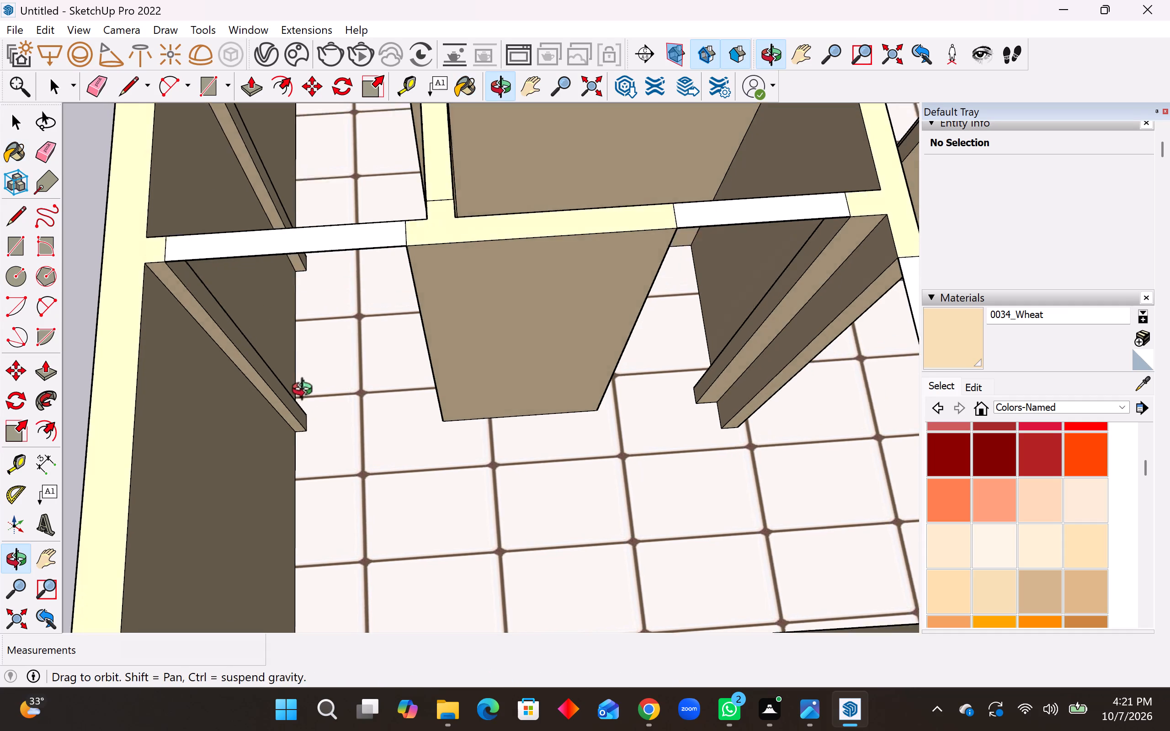
{"action": "middle_click_drag", "start_coordinate": [306, 392], "coordinate": [328, 326]}
{"action": "scroll", "coordinate": [356, 418], "scroll_direction": "down", "scroll_amount": 9}
{"action": "middle_click_drag", "start_coordinate": [521, 450], "coordinate": [540, 337]}
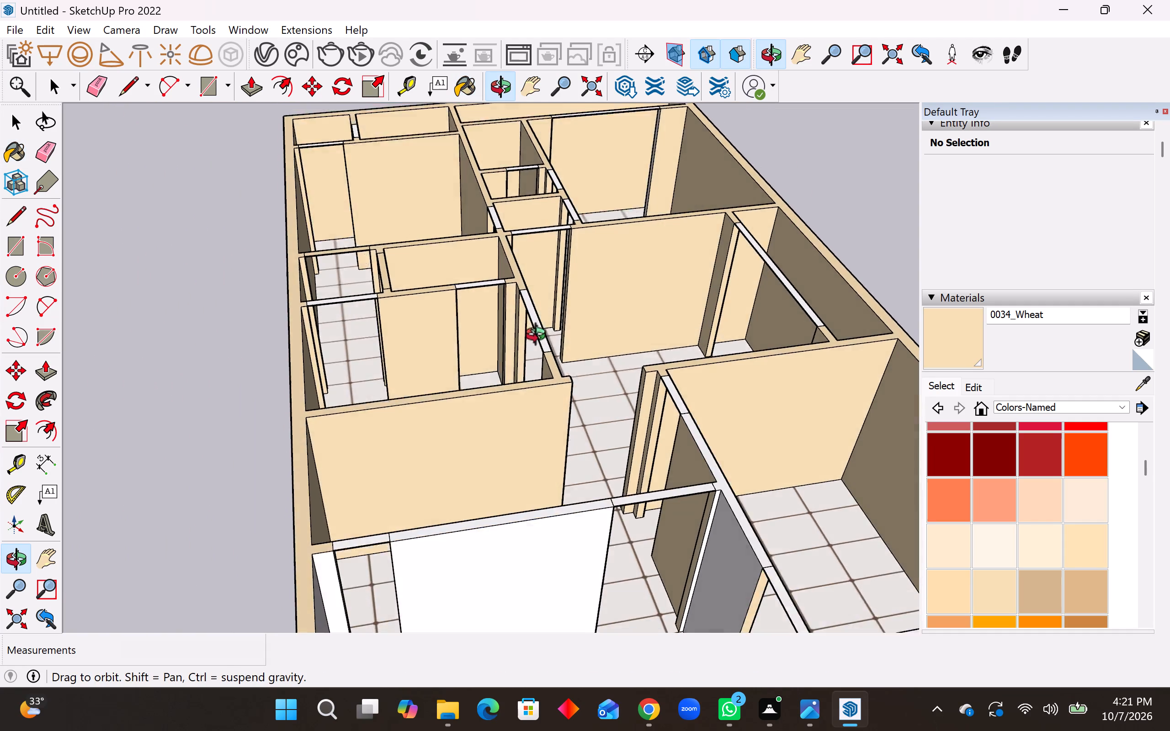
{"action": "middle_click_drag", "start_coordinate": [540, 337], "coordinate": [525, 304]}
{"action": "scroll", "coordinate": [561, 329], "scroll_direction": "up", "scroll_amount": 4}
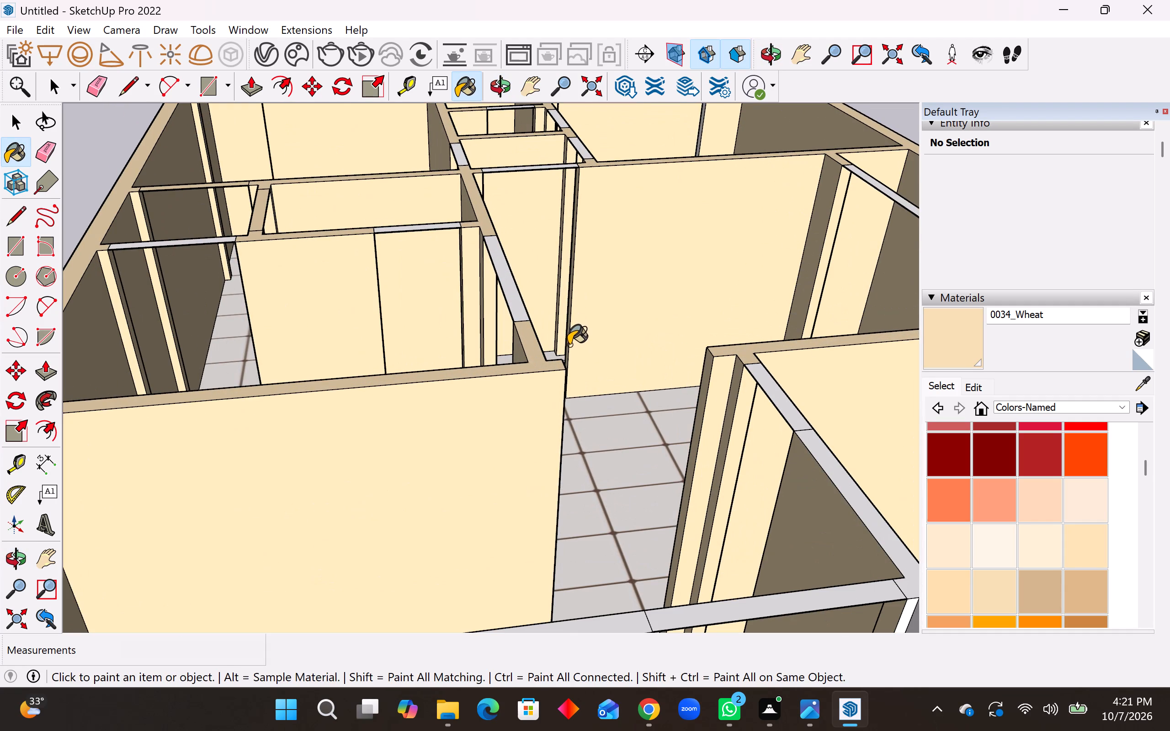
{"action": "scroll", "coordinate": [569, 348], "scroll_direction": "down", "scroll_amount": 9}
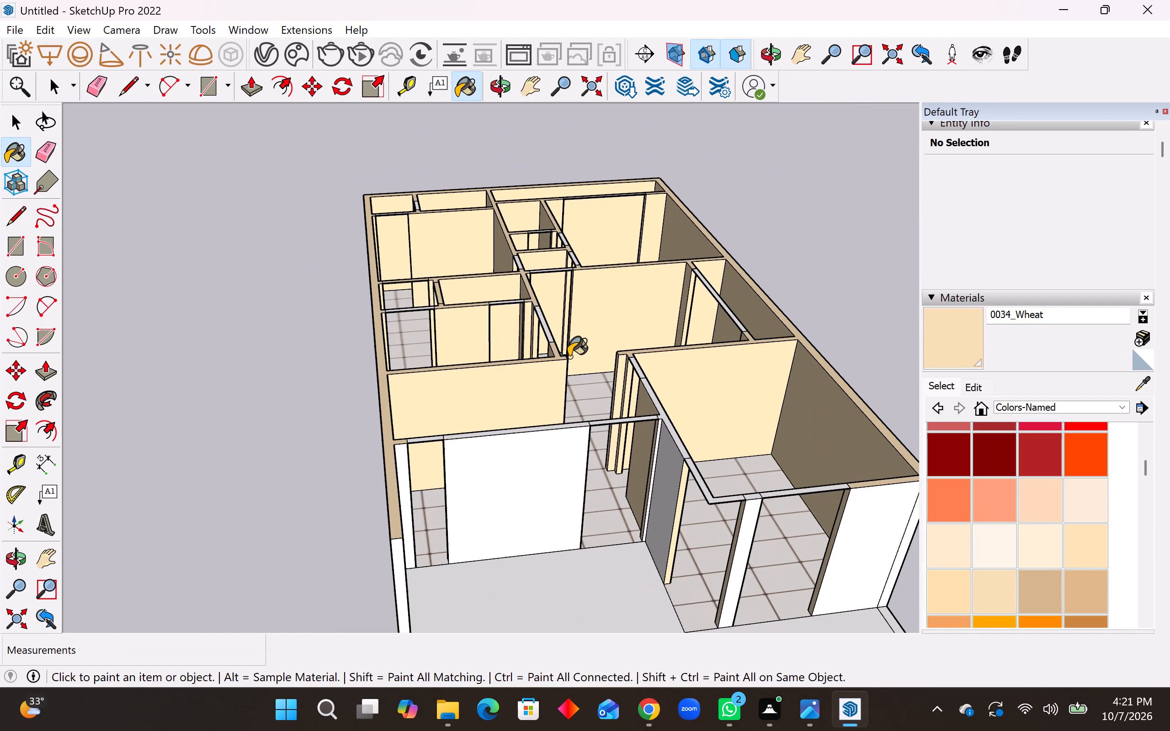
Paint the white top faces of the white partition bordering the untiled area and the adjoining grey partition with 0034_Wheat.
{"action": "middle_click_drag", "start_coordinate": [437, 468], "coordinate": [443, 506]}
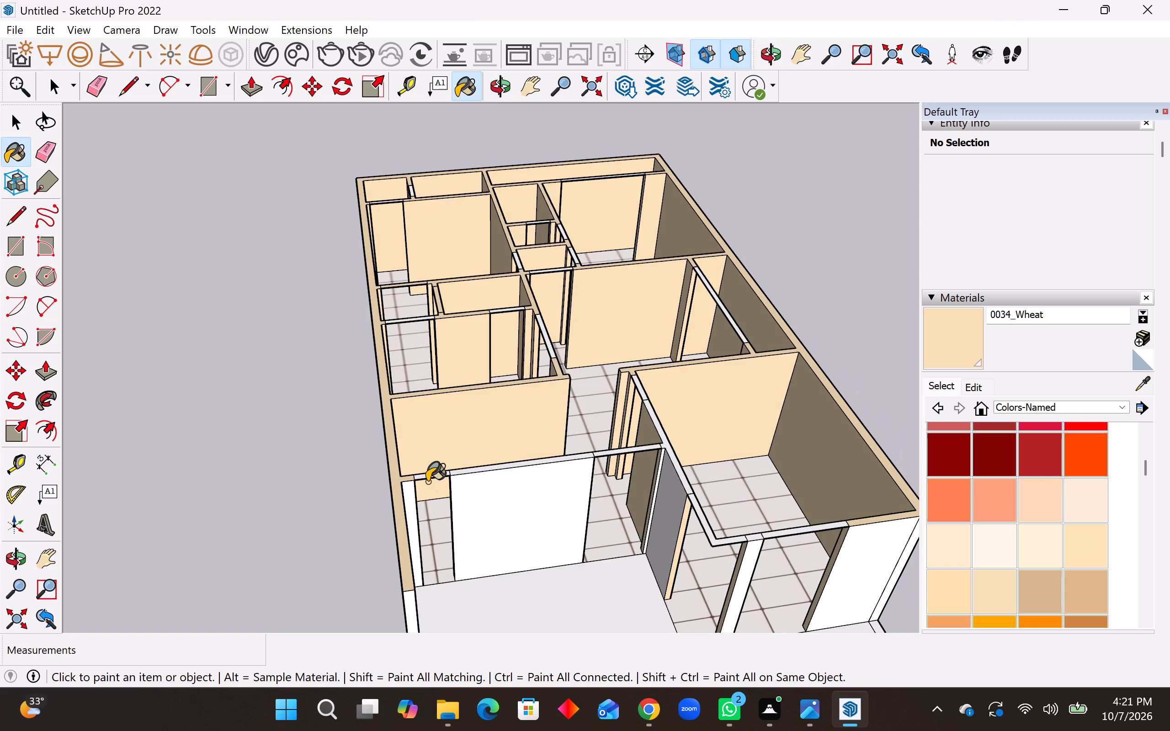
{"action": "scroll", "coordinate": [427, 482], "scroll_direction": "up", "scroll_amount": 4}
{"action": "left_click", "coordinate": [511, 465]}
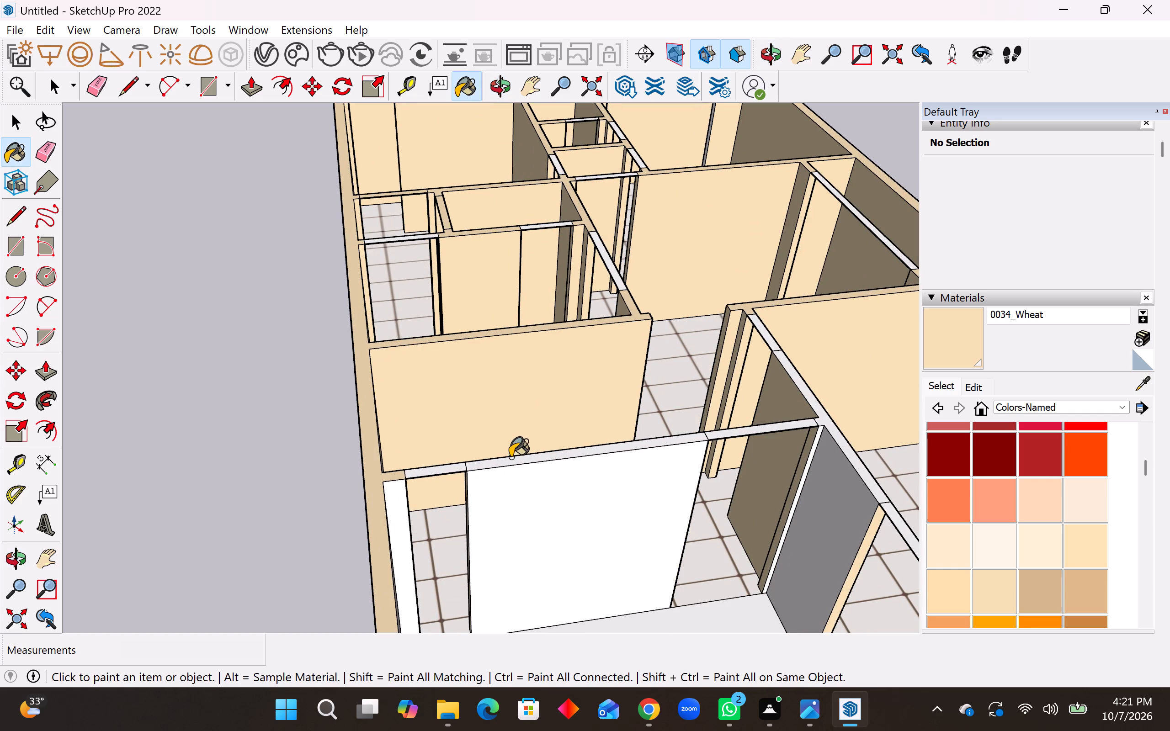
{"action": "left_click", "coordinate": [510, 457]}
{"action": "left_click", "coordinate": [510, 461]}
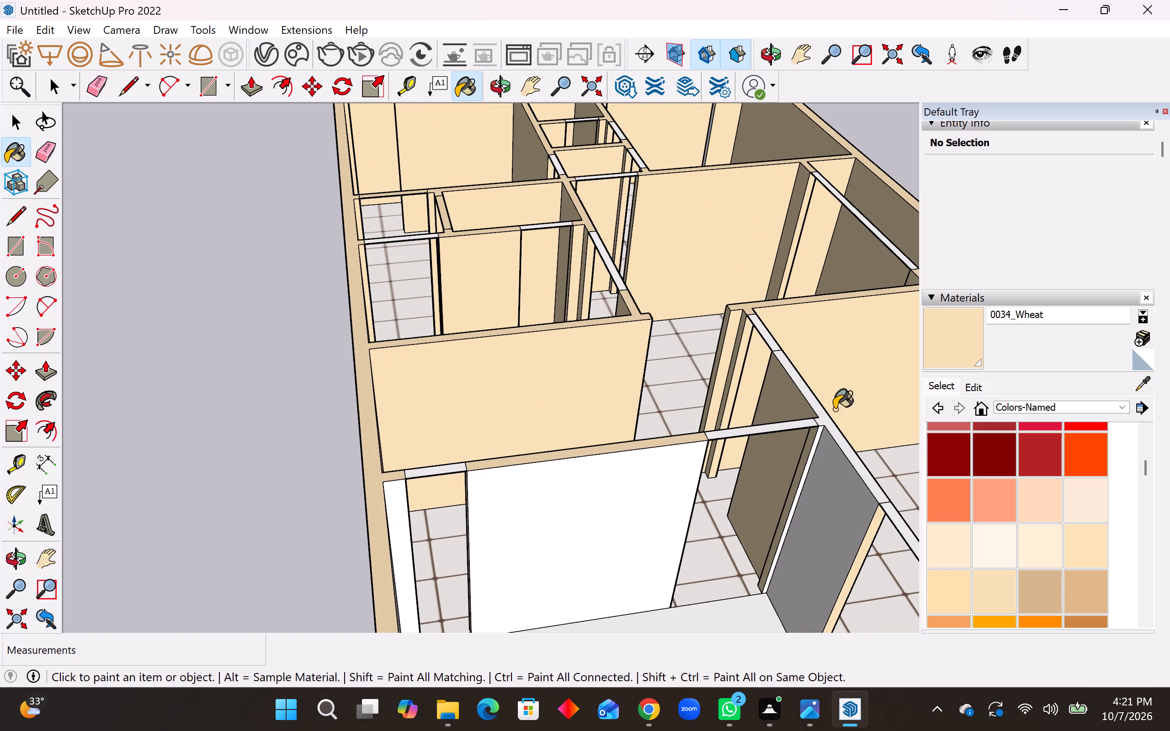
{"action": "left_click", "coordinate": [825, 418]}
{"action": "scroll", "coordinate": [750, 411], "scroll_direction": "down", "scroll_amount": 1}
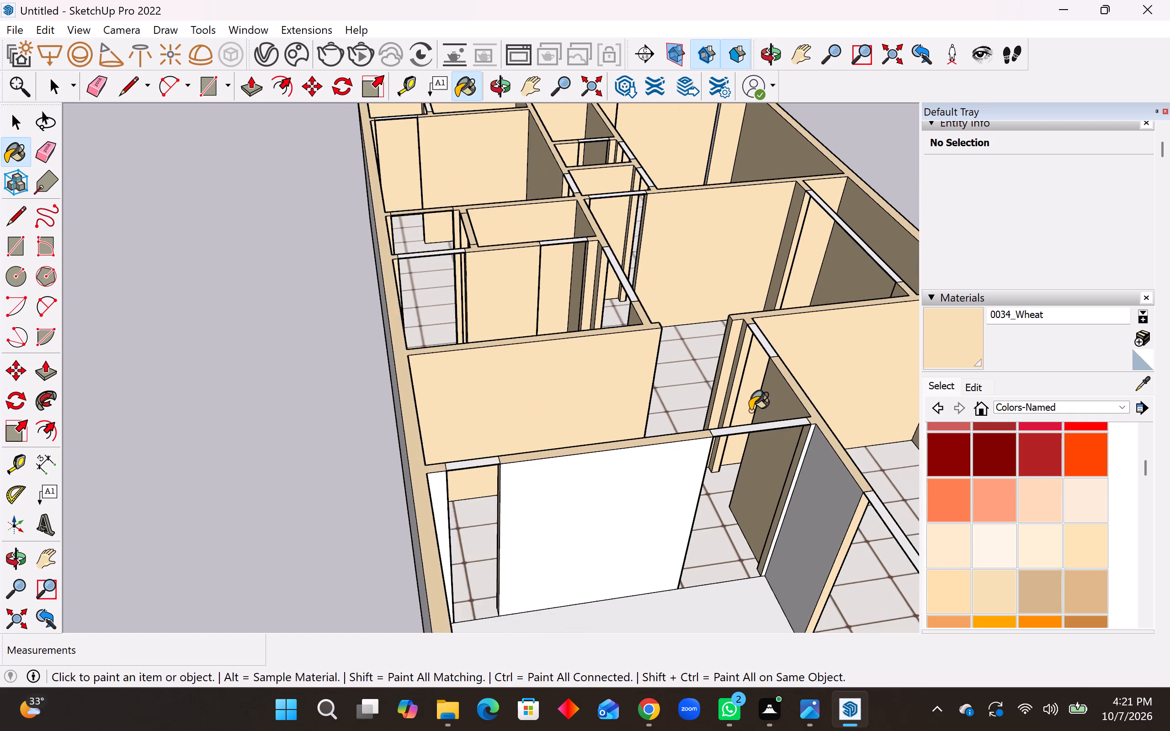
{"action": "scroll", "coordinate": [750, 411], "scroll_direction": "down", "scroll_amount": 3}
{"action": "scroll", "coordinate": [699, 473], "scroll_direction": "down", "scroll_amount": 3}
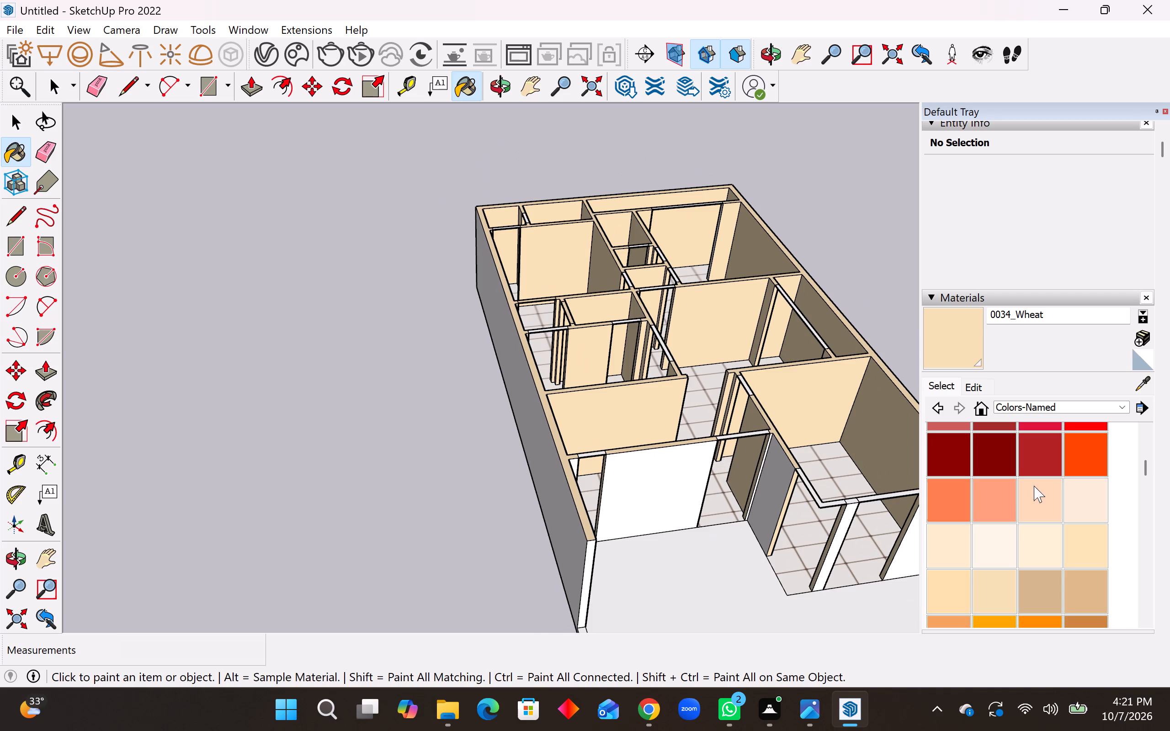
Paint the remaining white top faces of the wall and opening bridges along the open end of the large tiled room with 0034_Wheat.
{"action": "scroll", "coordinate": [972, 502], "scroll_direction": "up", "scroll_amount": 6}
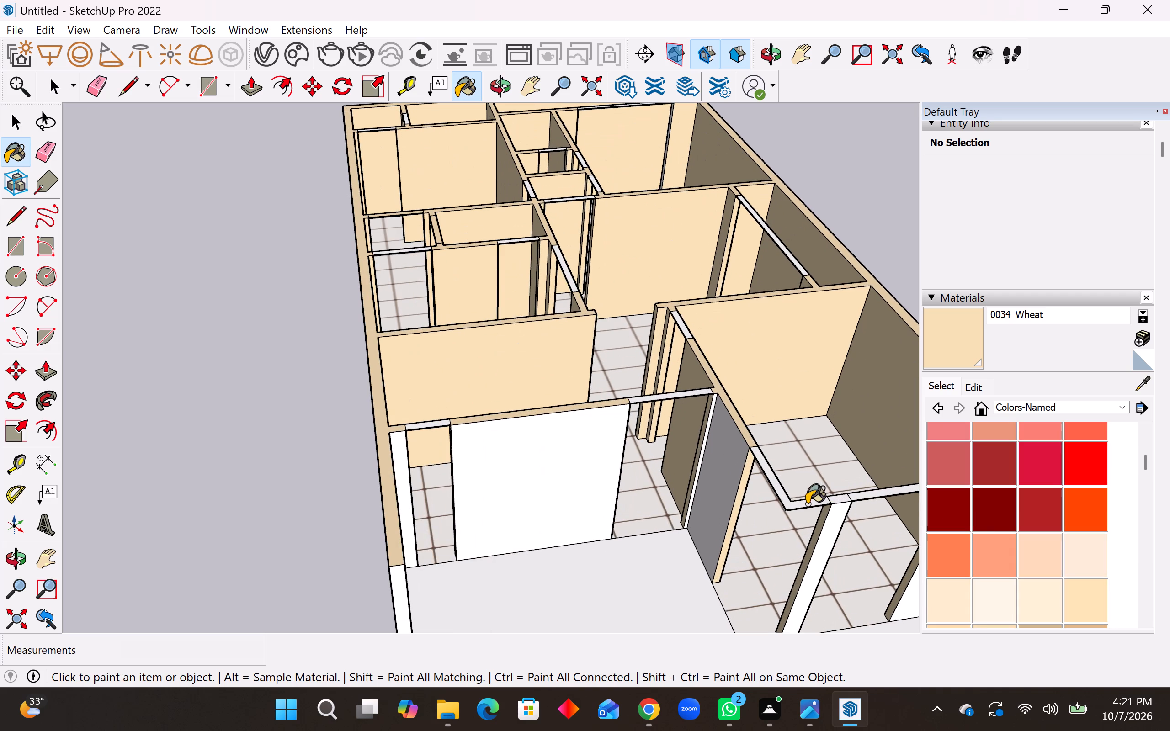
{"action": "left_click", "coordinate": [807, 504]}
{"action": "left_click", "coordinate": [840, 501]}
{"action": "left_click", "coordinate": [861, 497]}
{"action": "scroll", "coordinate": [415, 517], "scroll_direction": "down", "scroll_amount": 4}
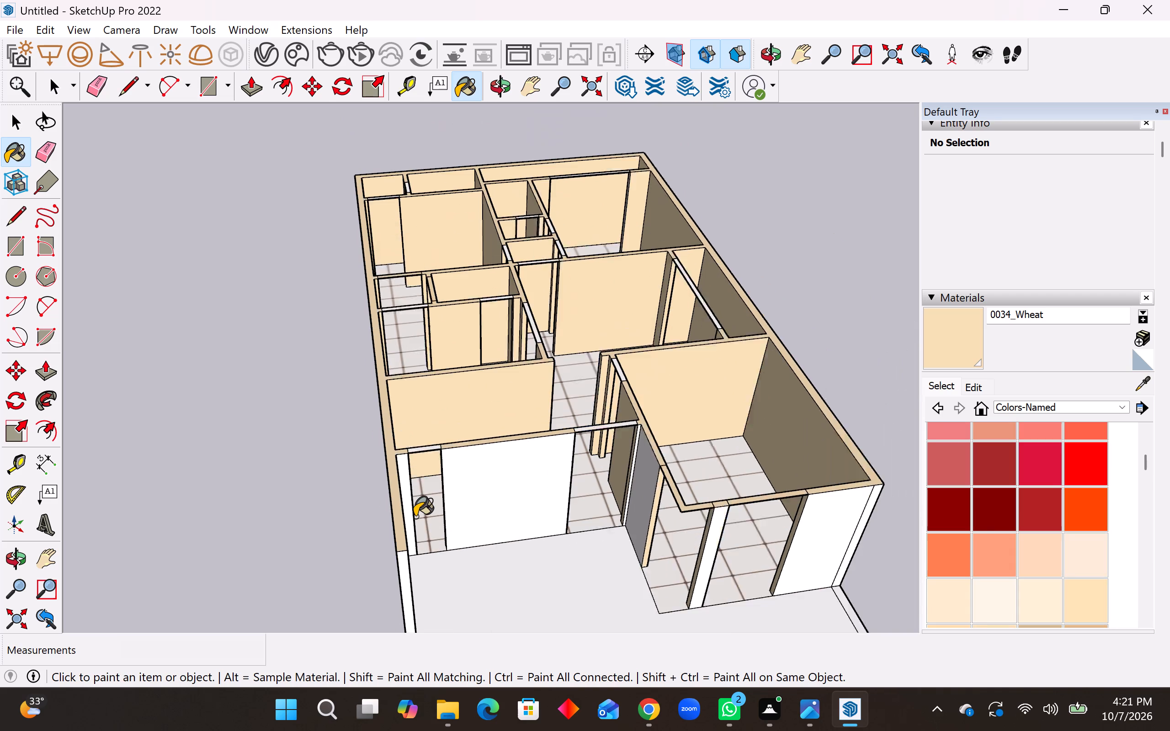
Examine the white partition bordering the untiled area, its door openings and the adjoining wall tops for faces still lacking paint.
{"action": "scroll", "coordinate": [667, 502], "scroll_direction": "up", "scroll_amount": 6}
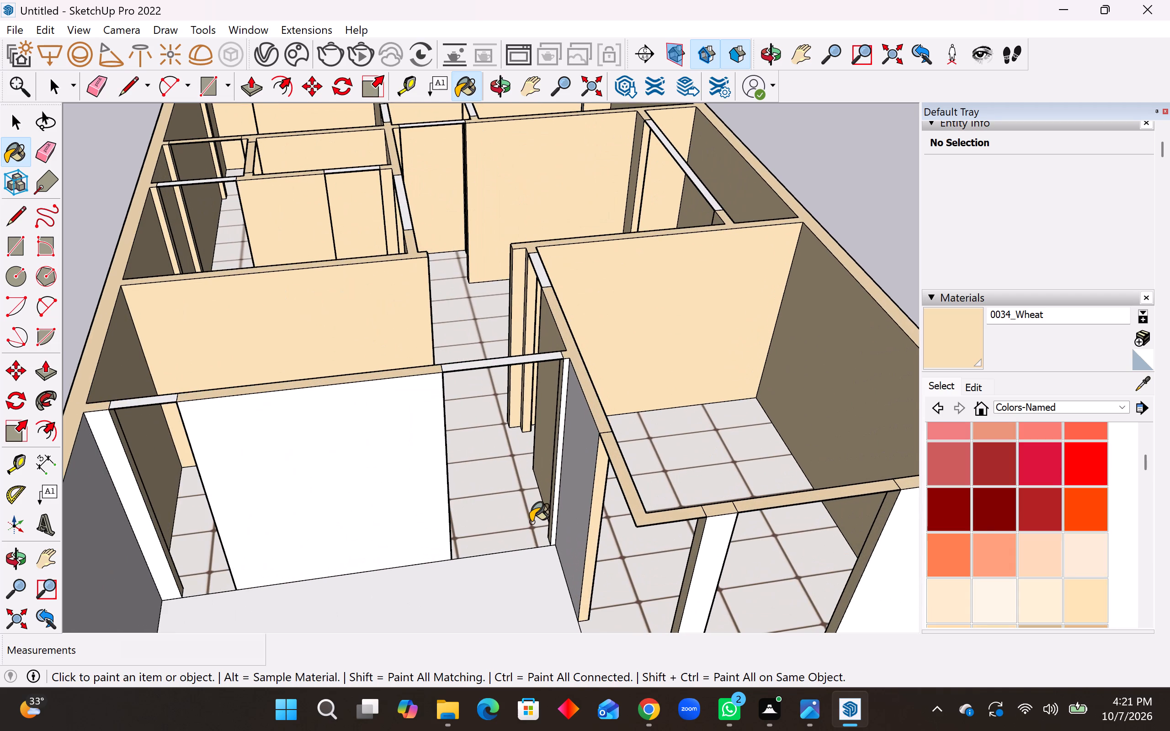
{"action": "middle_click_drag", "start_coordinate": [615, 503], "coordinate": [654, 400]}
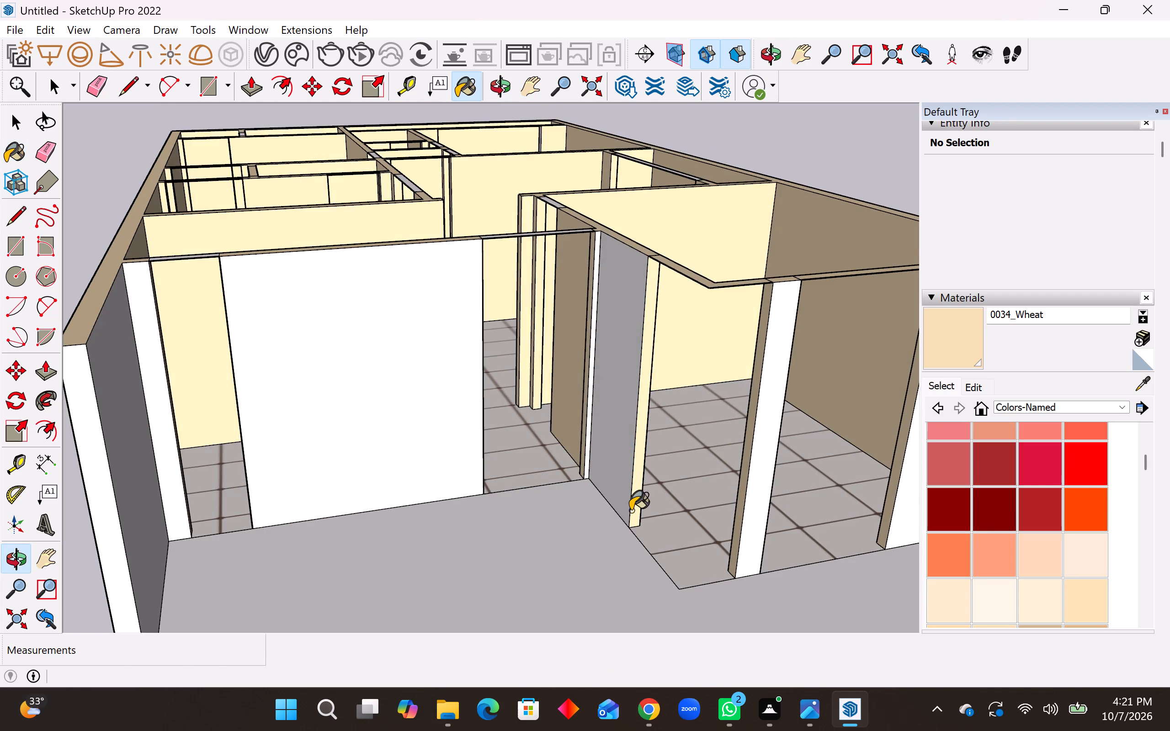
{"action": "scroll", "coordinate": [634, 511], "scroll_direction": "down", "scroll_amount": 5}
{"action": "scroll", "coordinate": [363, 369], "scroll_direction": "up", "scroll_amount": 11}
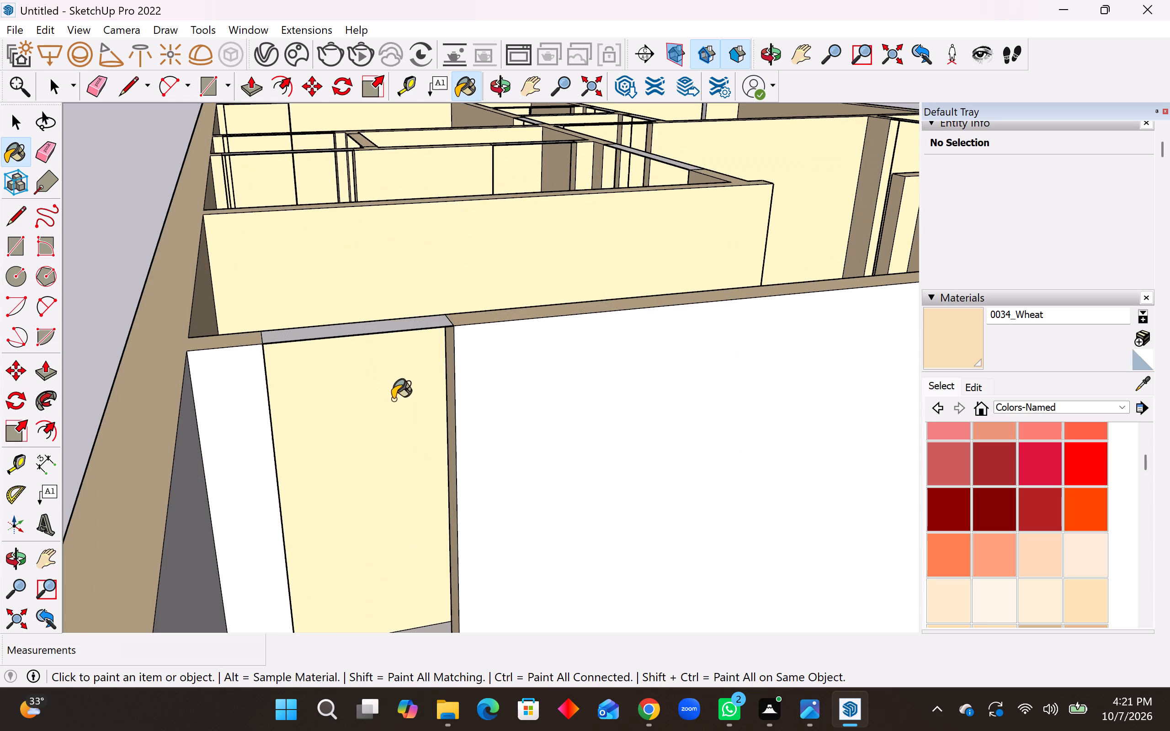
{"action": "middle_click_drag", "start_coordinate": [406, 403], "coordinate": [328, 498]}
{"action": "scroll", "coordinate": [598, 344], "scroll_direction": "down", "scroll_amount": 1}
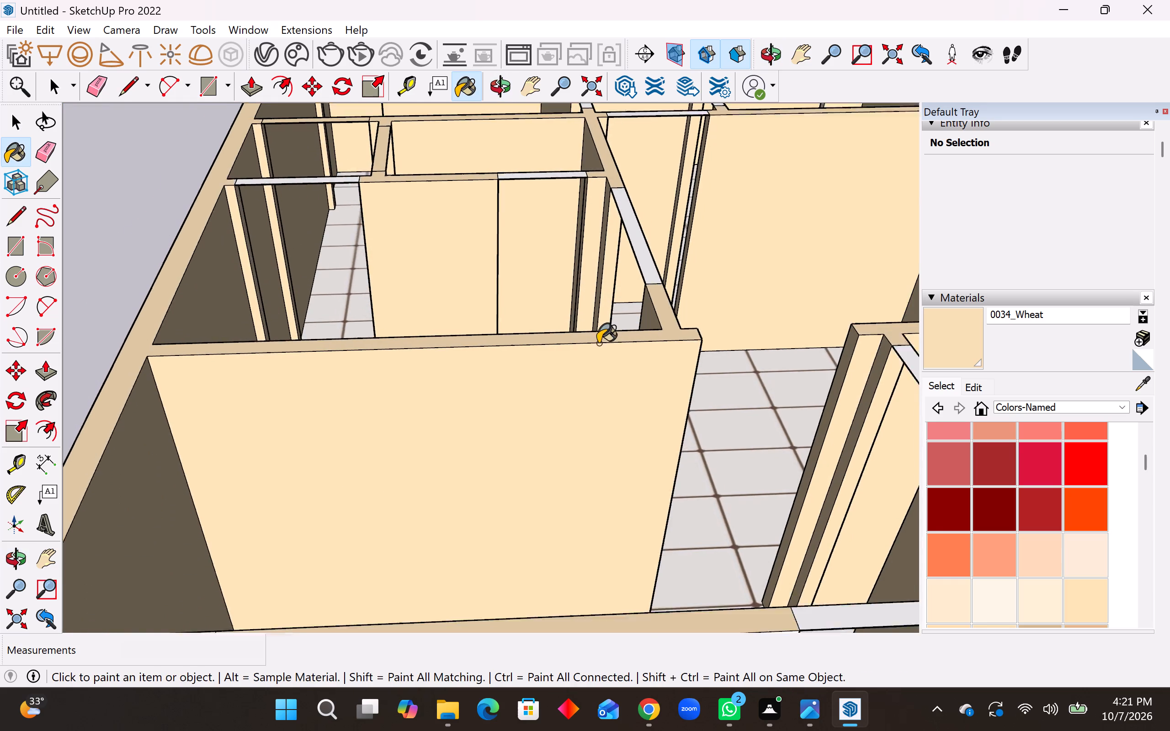
{"action": "scroll", "coordinate": [598, 344], "scroll_direction": "down", "scroll_amount": 7}
{"action": "scroll", "coordinate": [451, 340], "scroll_direction": "up", "scroll_amount": 4}
{"action": "scroll", "coordinate": [461, 389], "scroll_direction": "up", "scroll_amount": 1}
Examine the thin bridge over the narrow opening between the white partition and the long outer wall from low angles.
{"action": "middle_click_drag", "start_coordinate": [461, 389], "coordinate": [480, 289]}
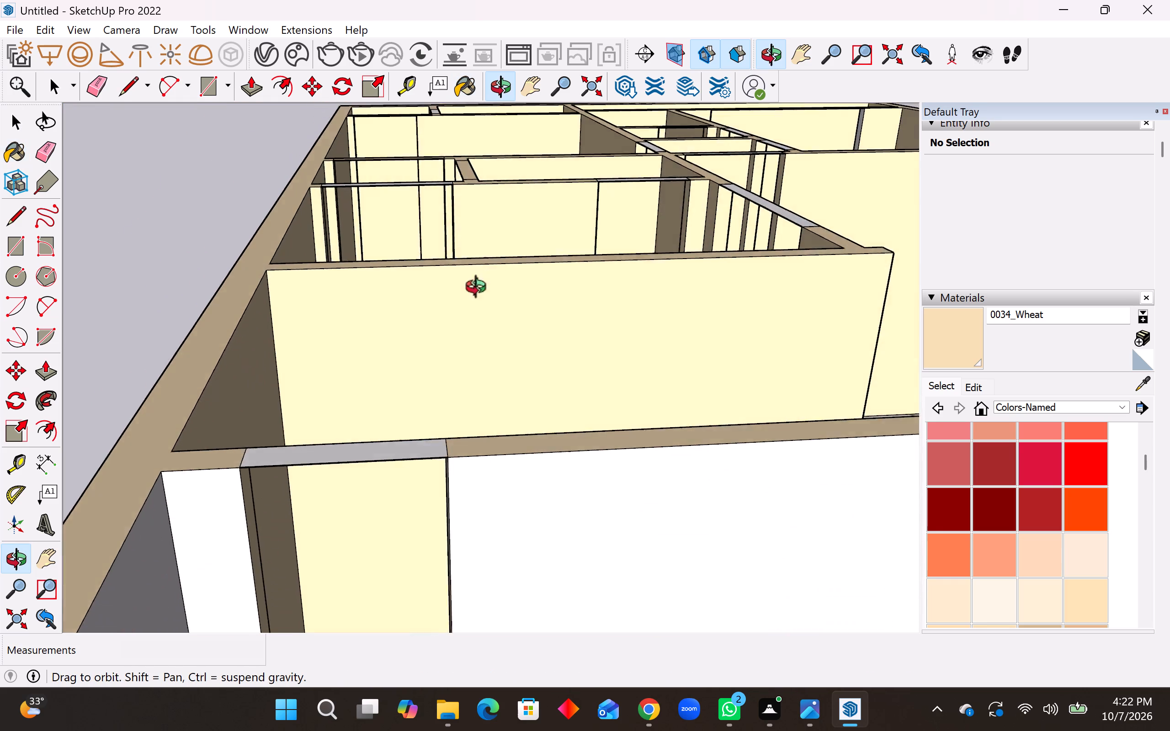
{"action": "middle_click_drag", "start_coordinate": [480, 289], "coordinate": [460, 217]}
{"action": "scroll", "coordinate": [456, 378], "scroll_direction": "down", "scroll_amount": 5}
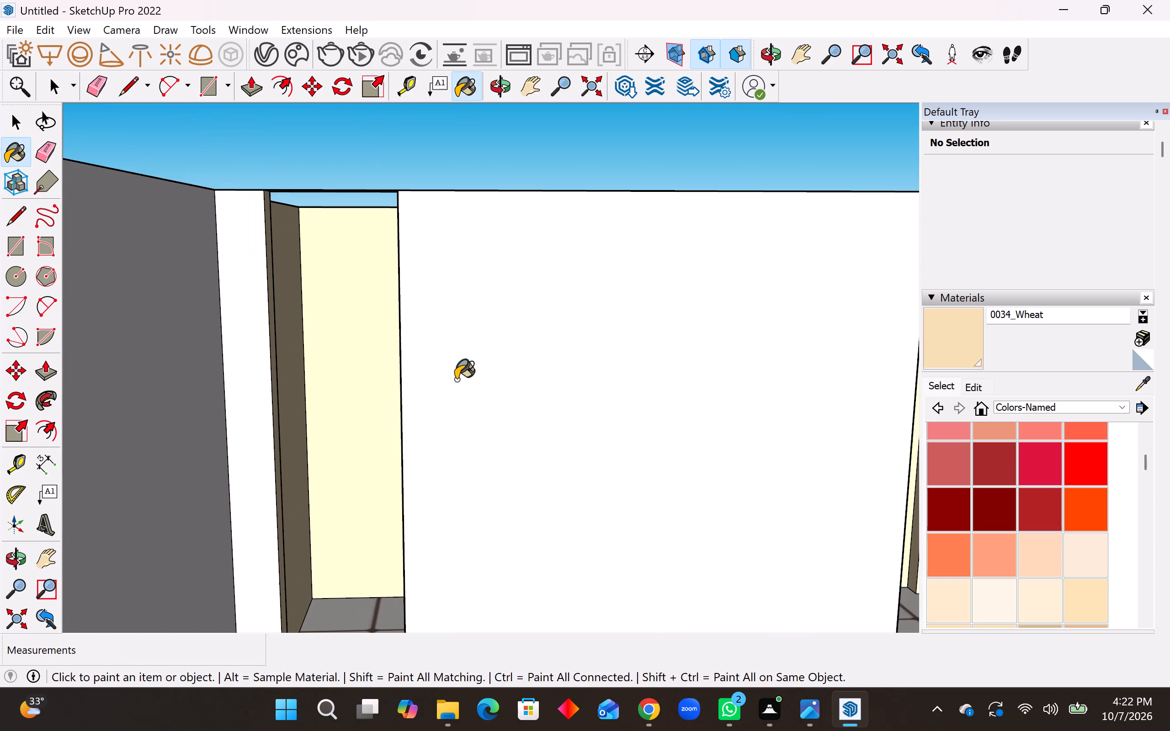
{"action": "scroll", "coordinate": [308, 194], "scroll_direction": "up", "scroll_amount": 4}
{"action": "scroll", "coordinate": [339, 273], "scroll_direction": "down", "scroll_amount": 2}
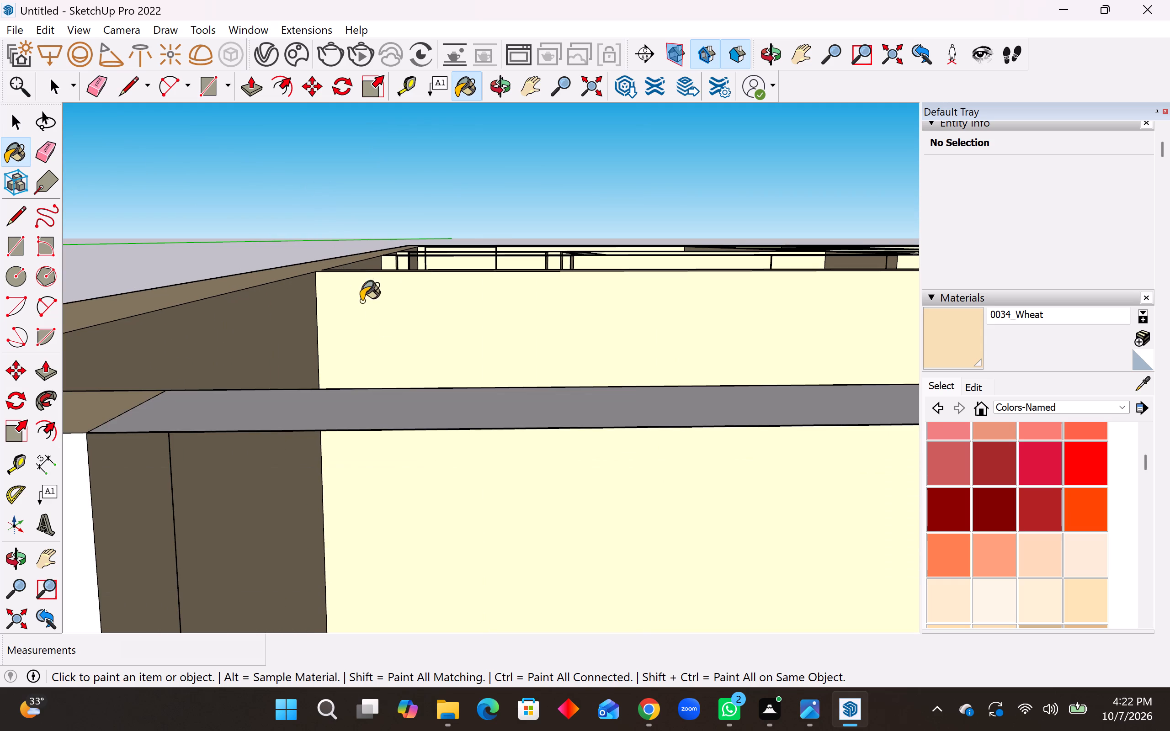
{"action": "middle_click_drag", "start_coordinate": [399, 350], "coordinate": [415, 337]}
{"action": "scroll", "coordinate": [398, 459], "scroll_direction": "down", "scroll_amount": 2}
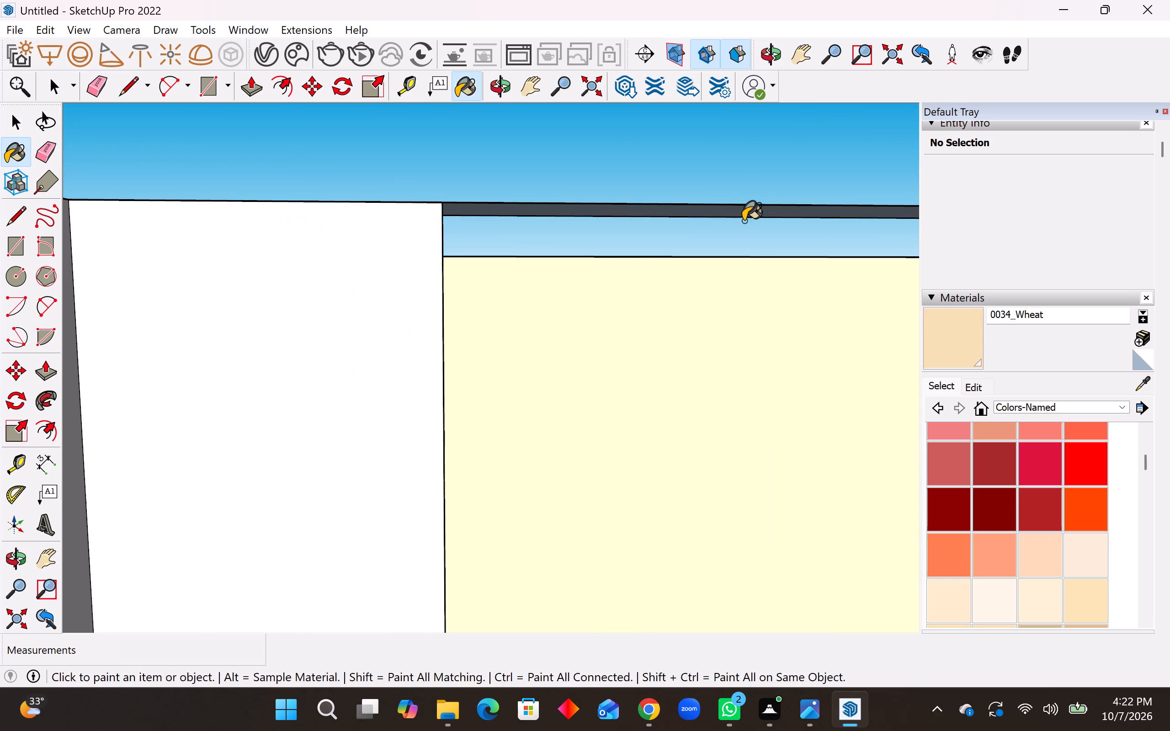
{"action": "scroll", "coordinate": [755, 185], "scroll_direction": "up", "scroll_amount": 2}
{"action": "middle_click_drag", "start_coordinate": [749, 222], "coordinate": [751, 199]}
{"action": "scroll", "coordinate": [726, 252], "scroll_direction": "down", "scroll_amount": 20}
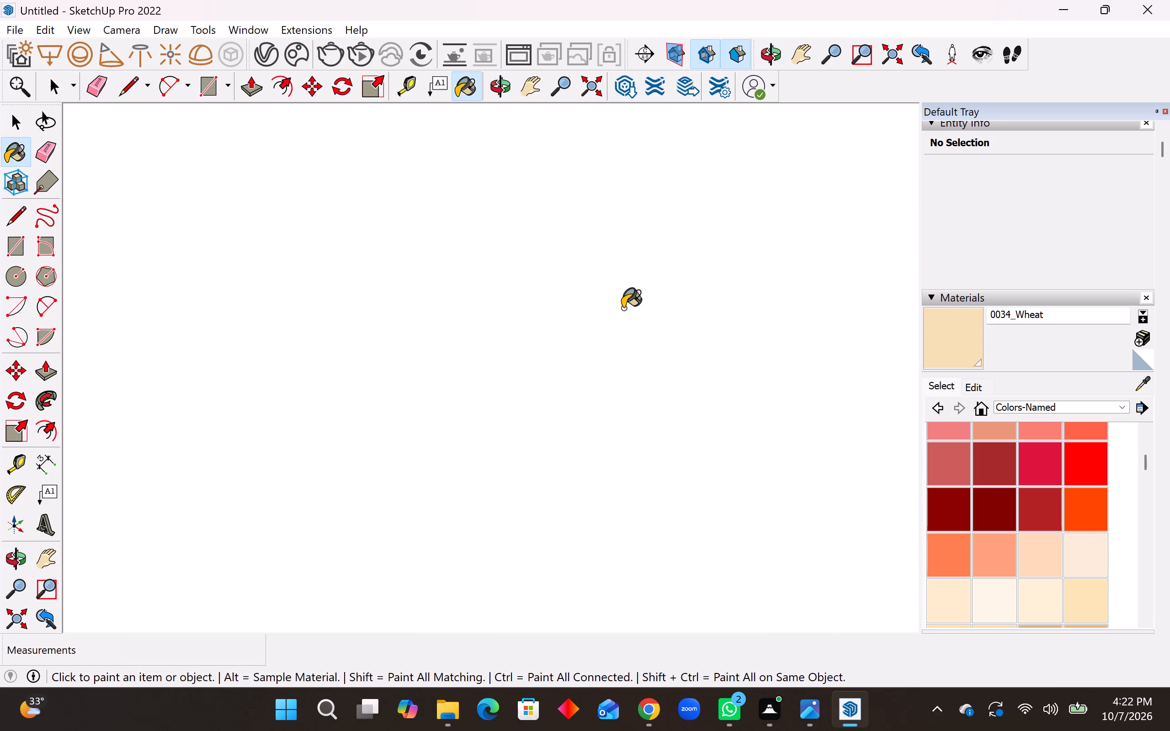
{"action": "scroll", "coordinate": [622, 308], "scroll_direction": "down", "scroll_amount": 20}
{"action": "scroll", "coordinate": [622, 308], "scroll_direction": "down", "scroll_amount": 3}
{"action": "scroll", "coordinate": [655, 278], "scroll_direction": "down", "scroll_amount": 4}
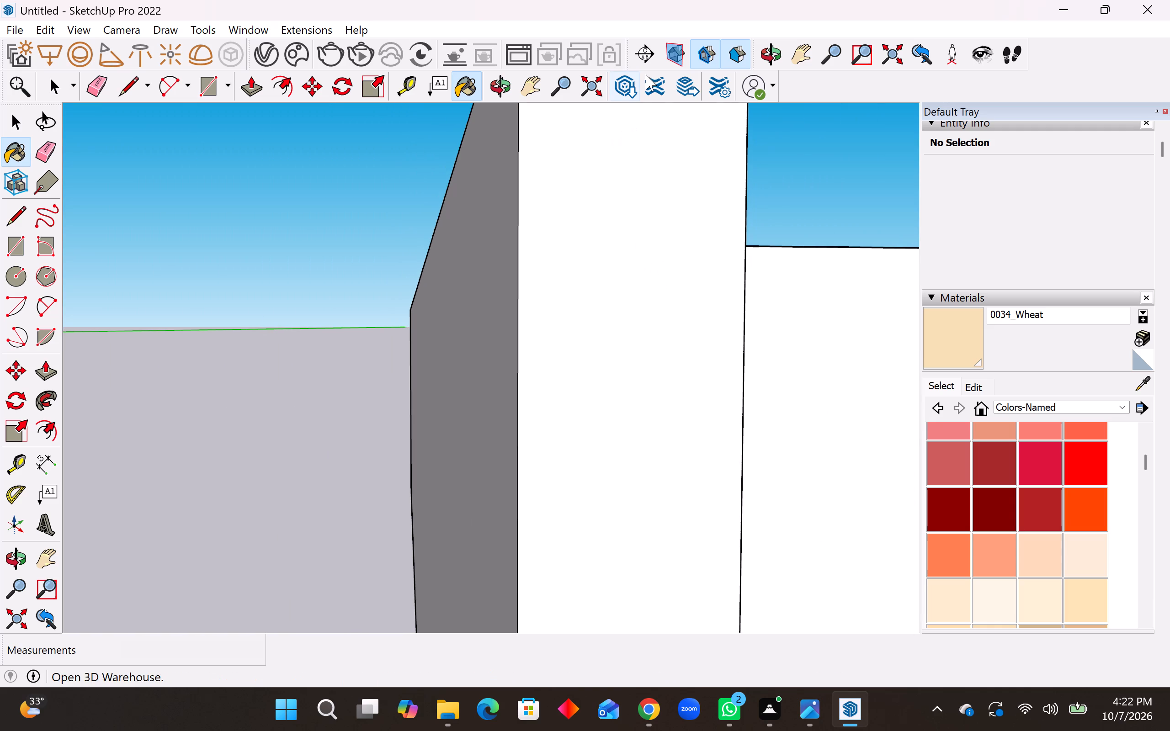
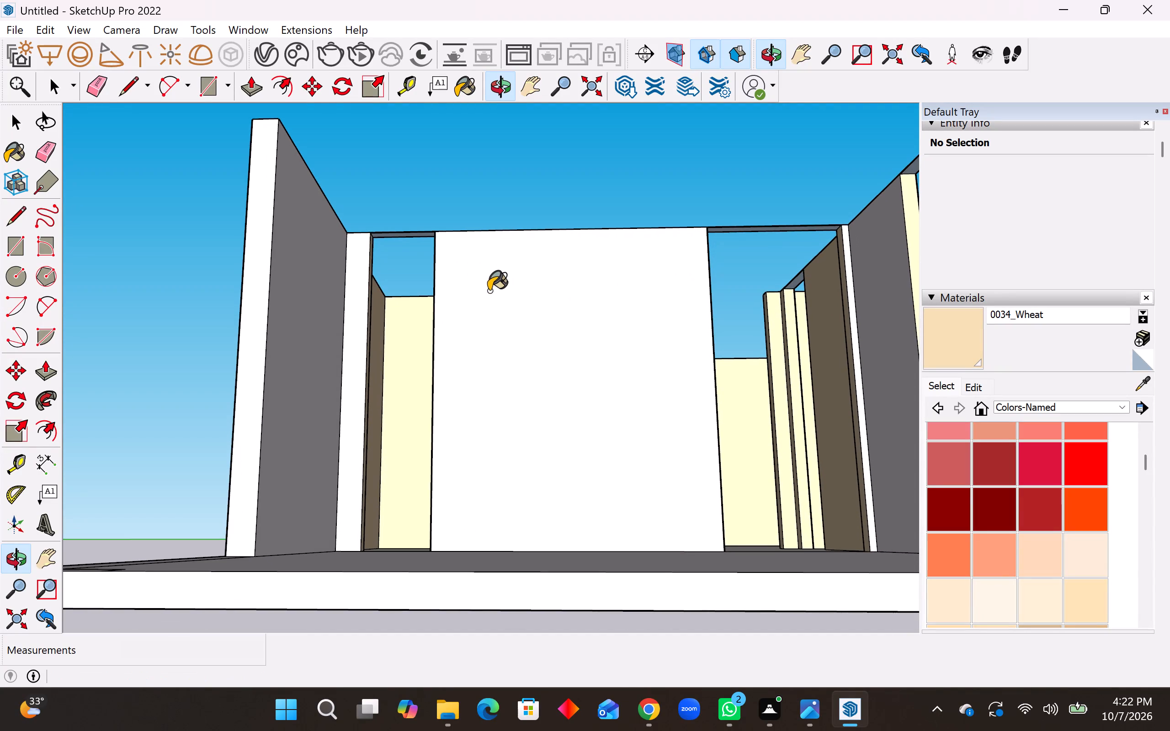
Push/Pull the undersides of the two thin bridges over the white partition's door openings down by 3'.
{"action": "left_click", "coordinate": [41, 366]}
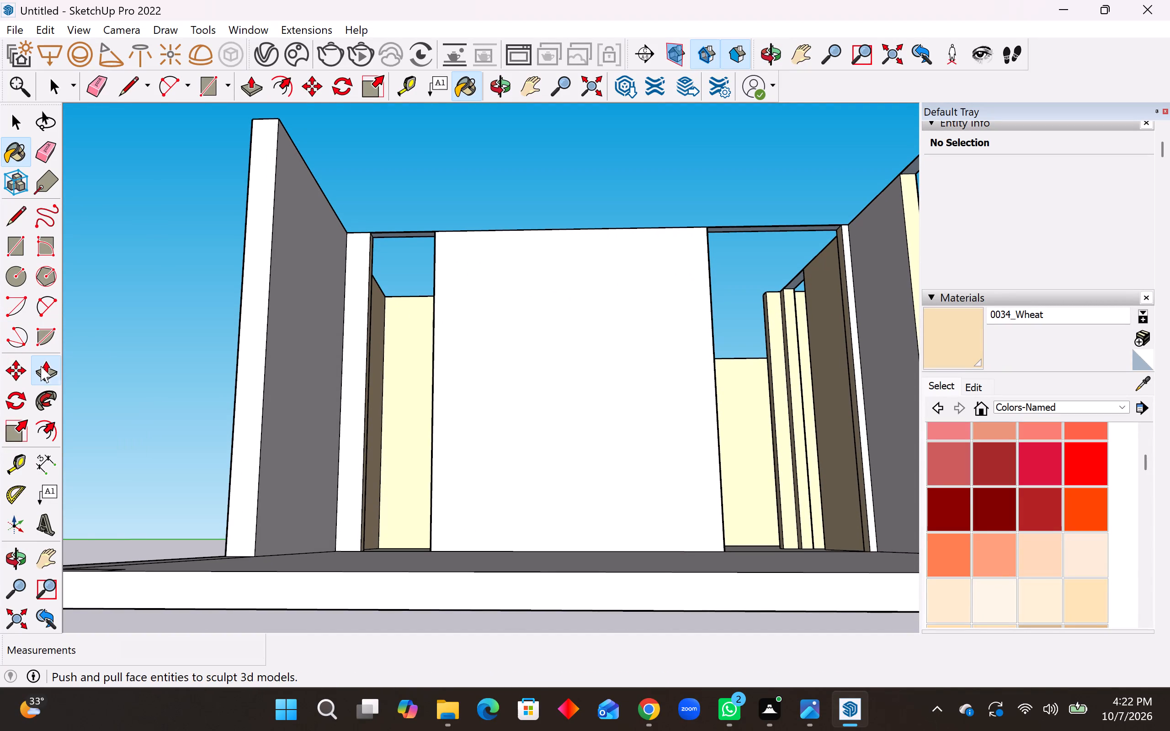
{"action": "scroll", "coordinate": [759, 232], "scroll_direction": "up", "scroll_amount": 3}
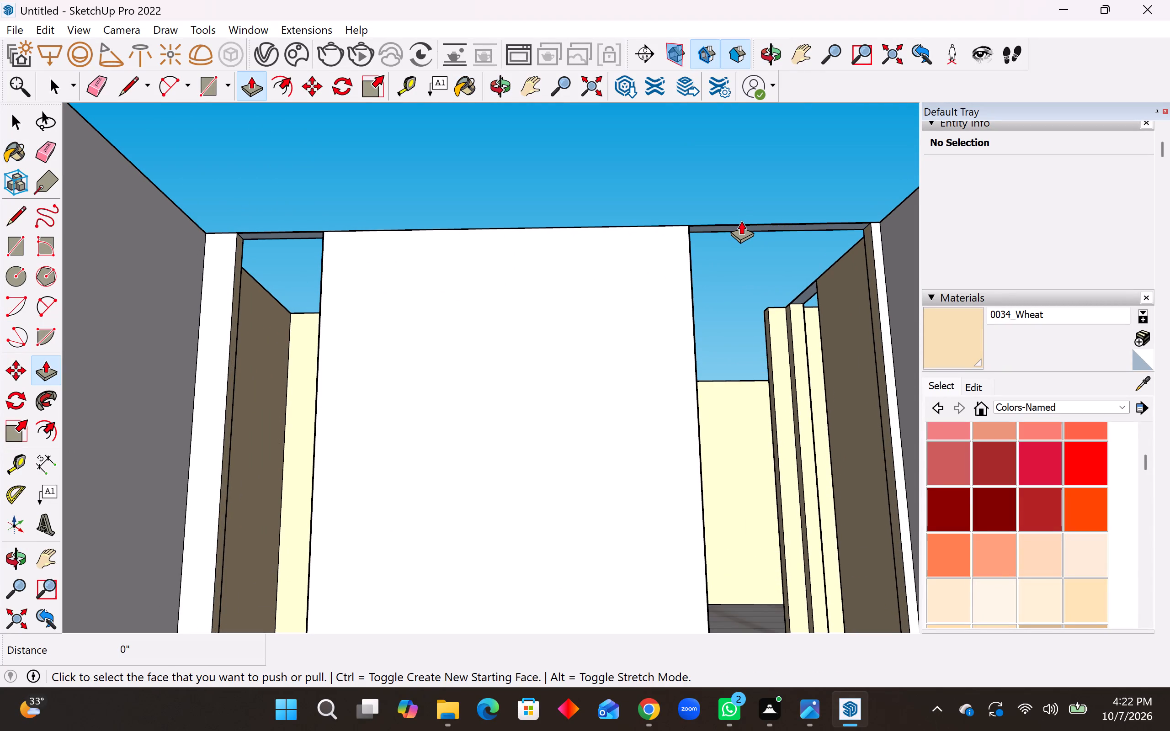
{"action": "left_click", "coordinate": [743, 226]}
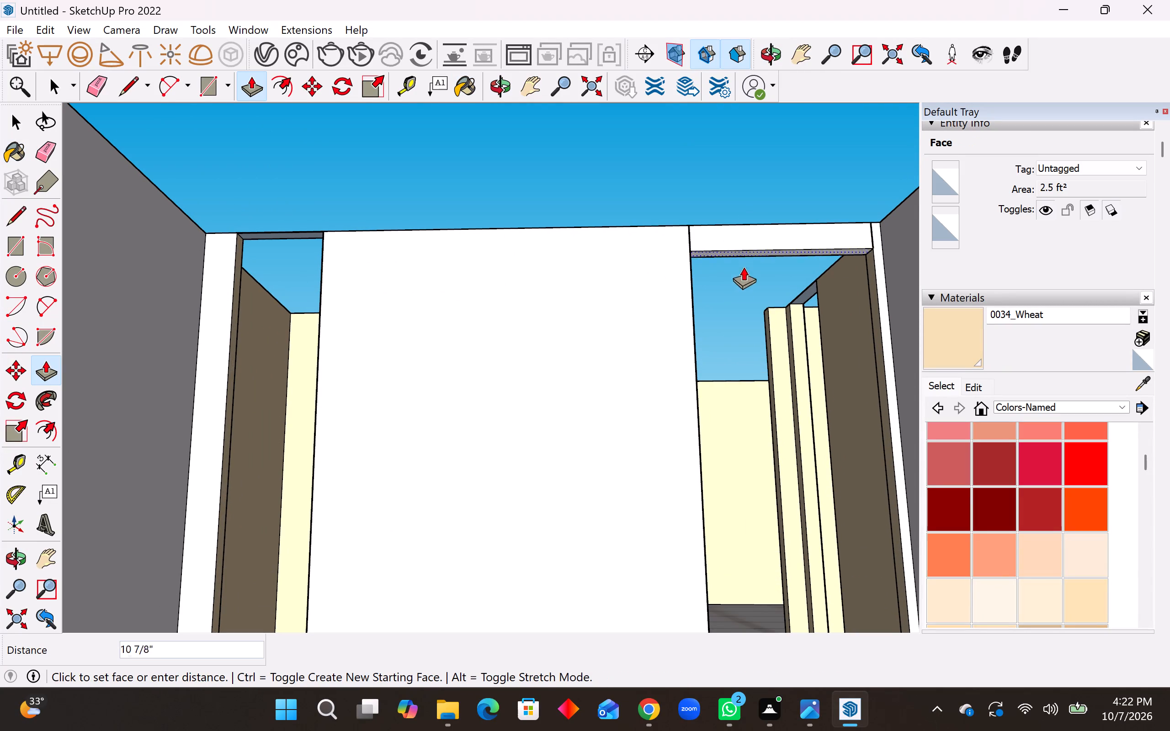
{"action": "key", "text": "3"}
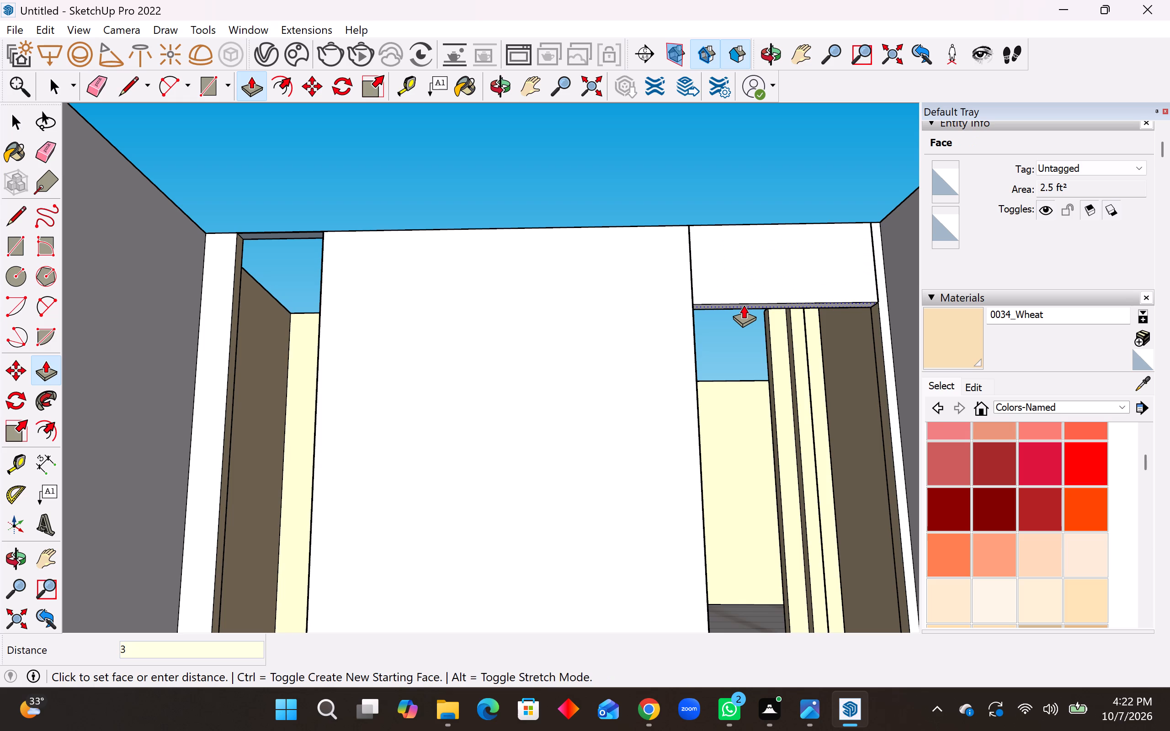
{"action": "key", "text": "apostrophe"}
{"action": "key", "text": "Return"}
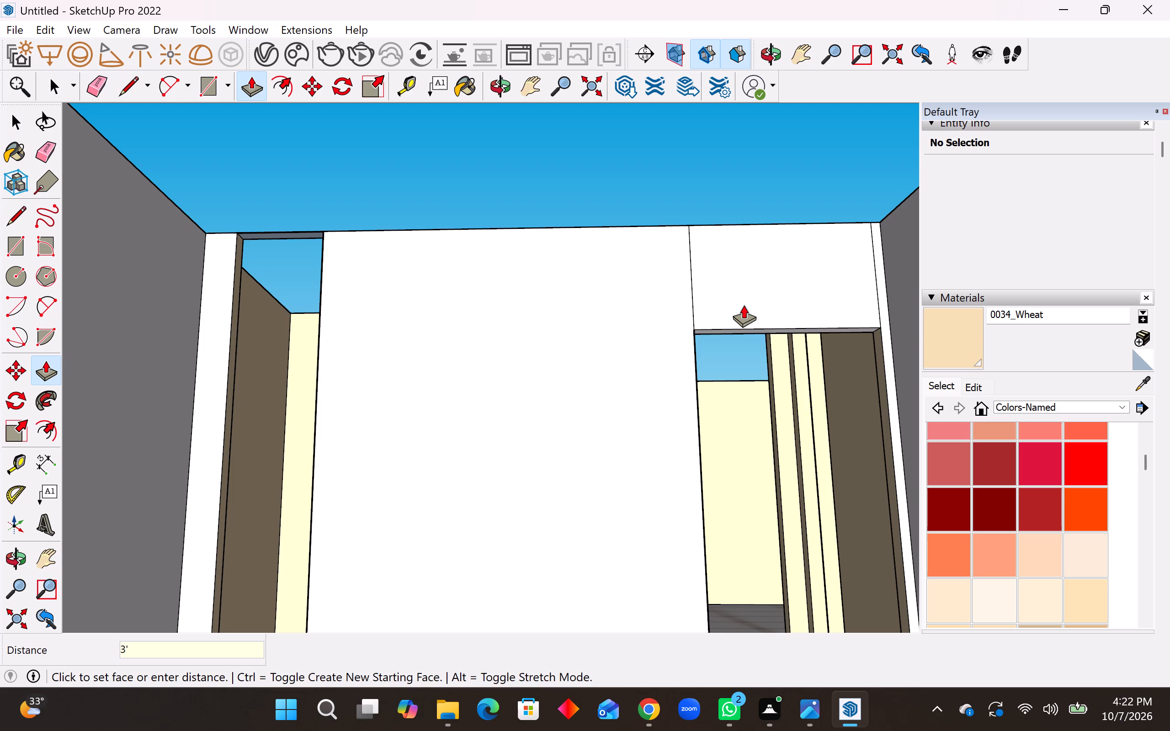
{"action": "left_click", "coordinate": [288, 232]}
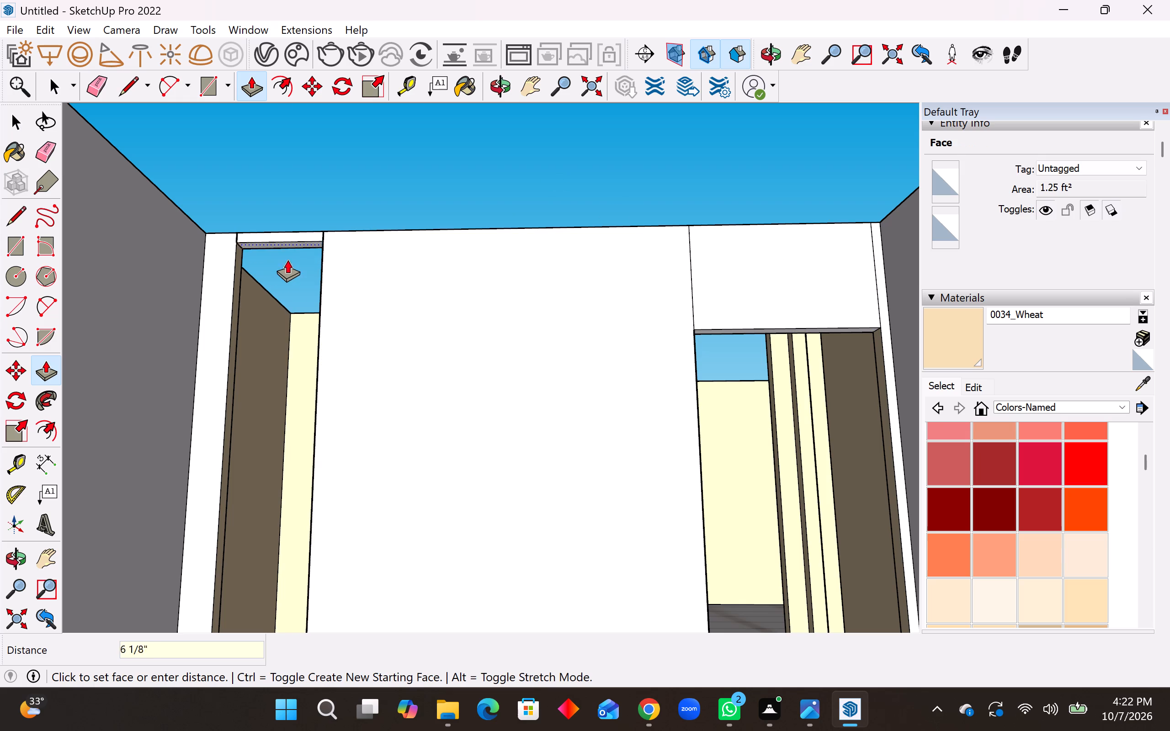
{"action": "type", "text": "3'"}
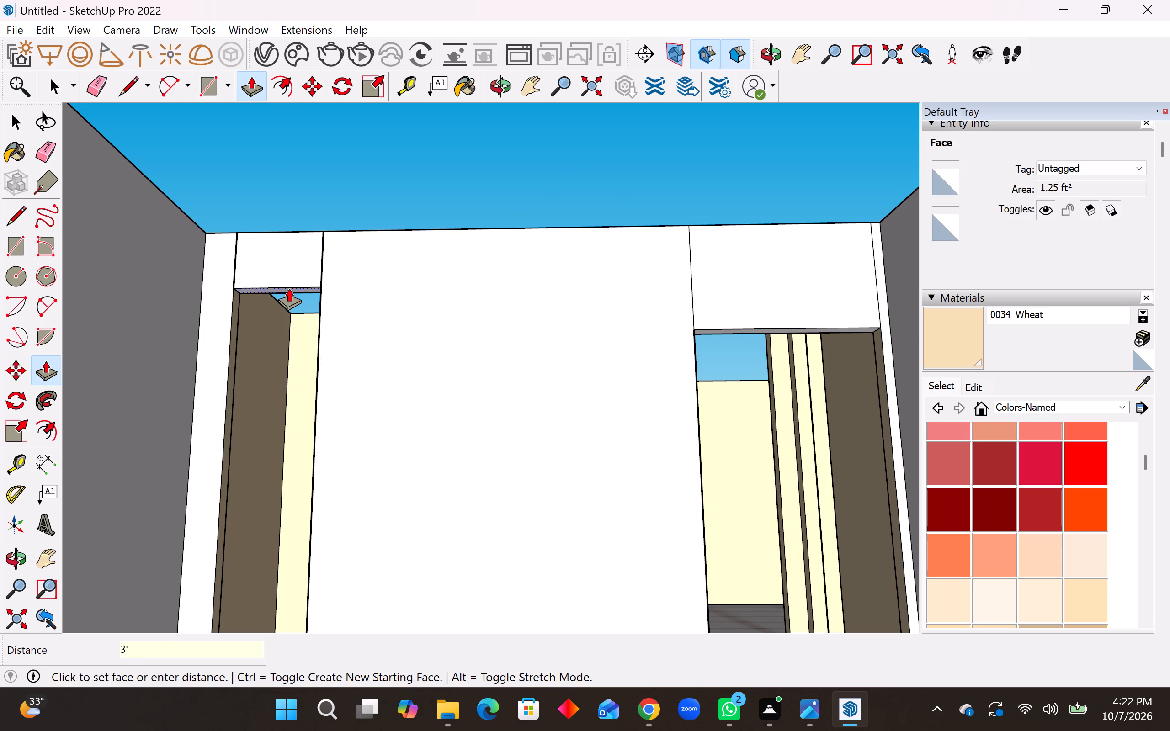
{"action": "key", "text": "Return"}
Extend the underside of the L-shaped corner bridge beside the white partition down by 3' with Push/Pull.
{"action": "scroll", "coordinate": [324, 291], "scroll_direction": "down", "scroll_amount": 5}
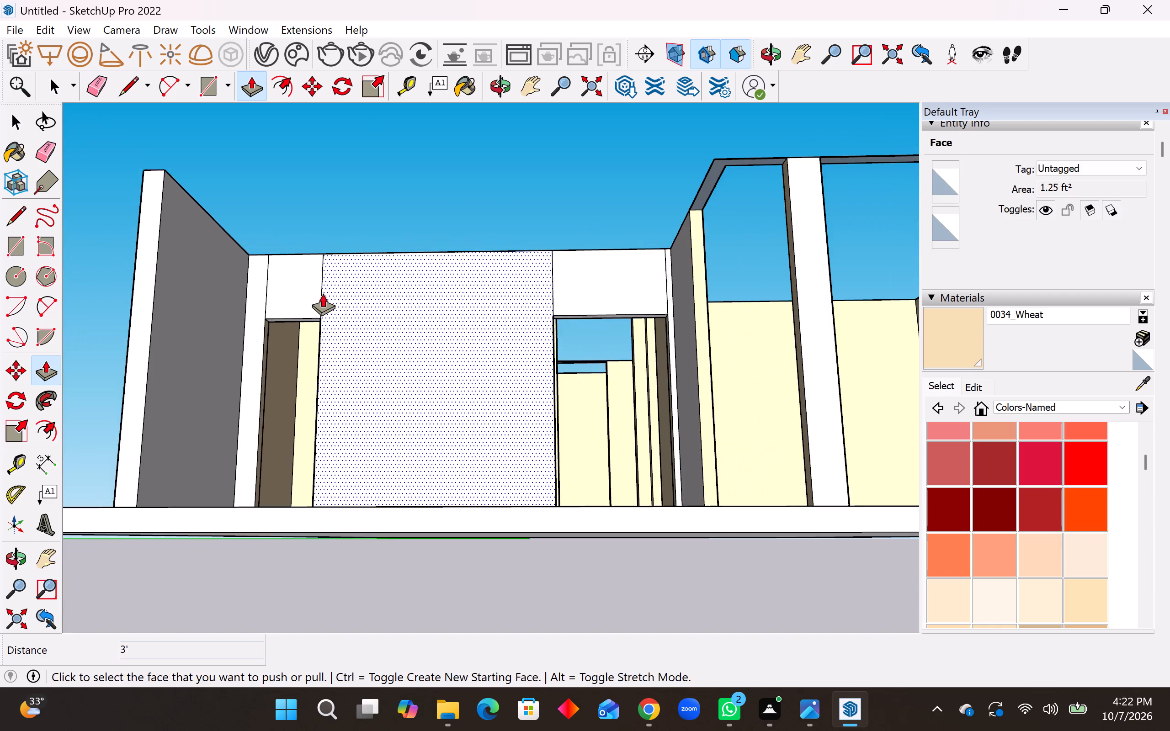
{"action": "middle_click_drag", "start_coordinate": [323, 293], "coordinate": [319, 310]}
{"action": "scroll", "coordinate": [787, 163], "scroll_direction": "up", "scroll_amount": 4}
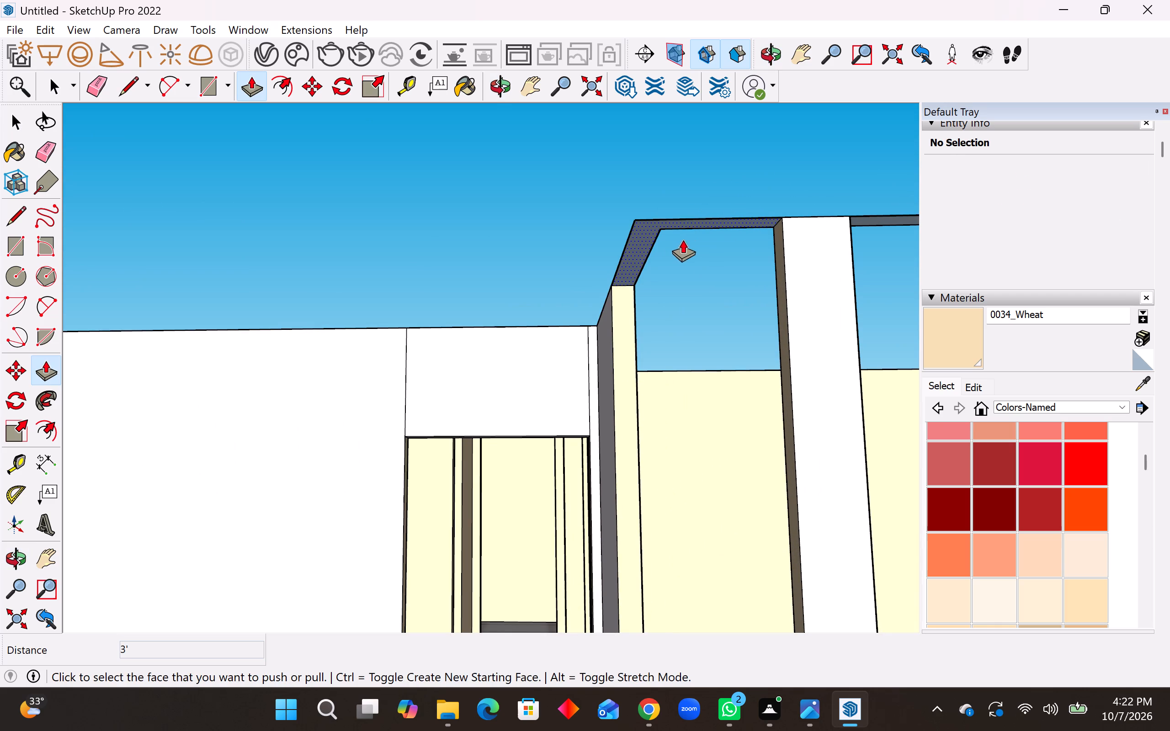
{"action": "left_click", "coordinate": [693, 222]}
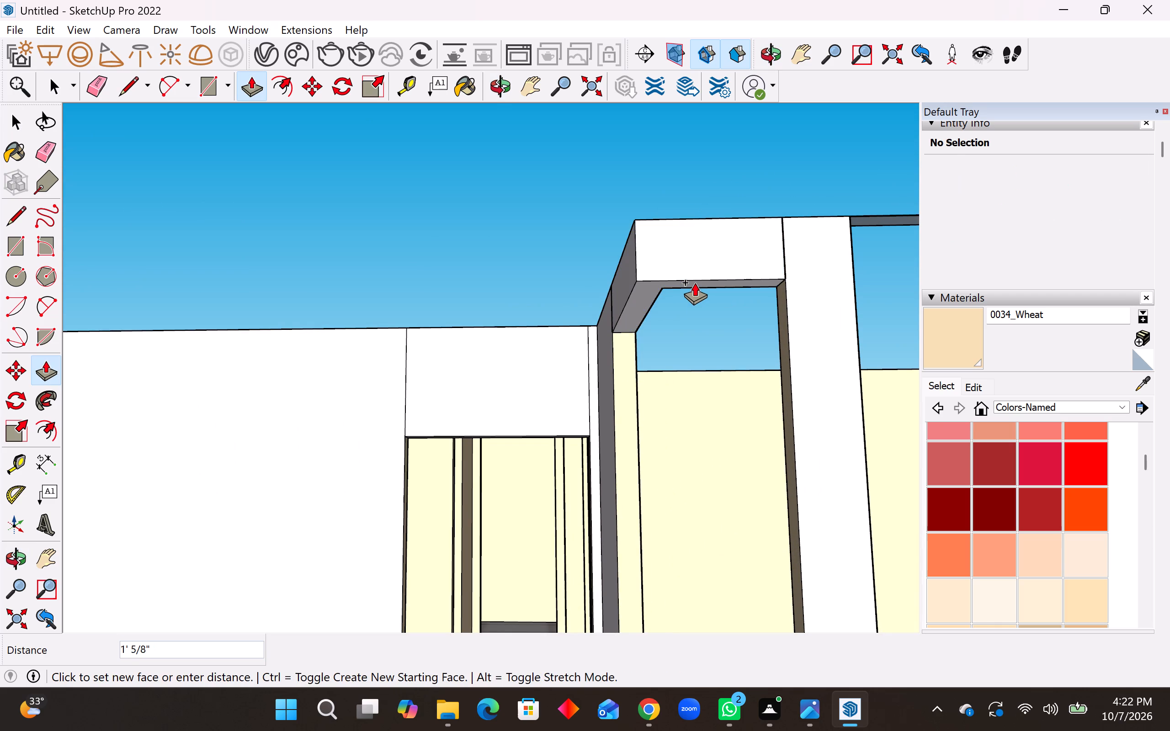
{"action": "type", "text": "3'"}
{"action": "key", "text": "Return"}
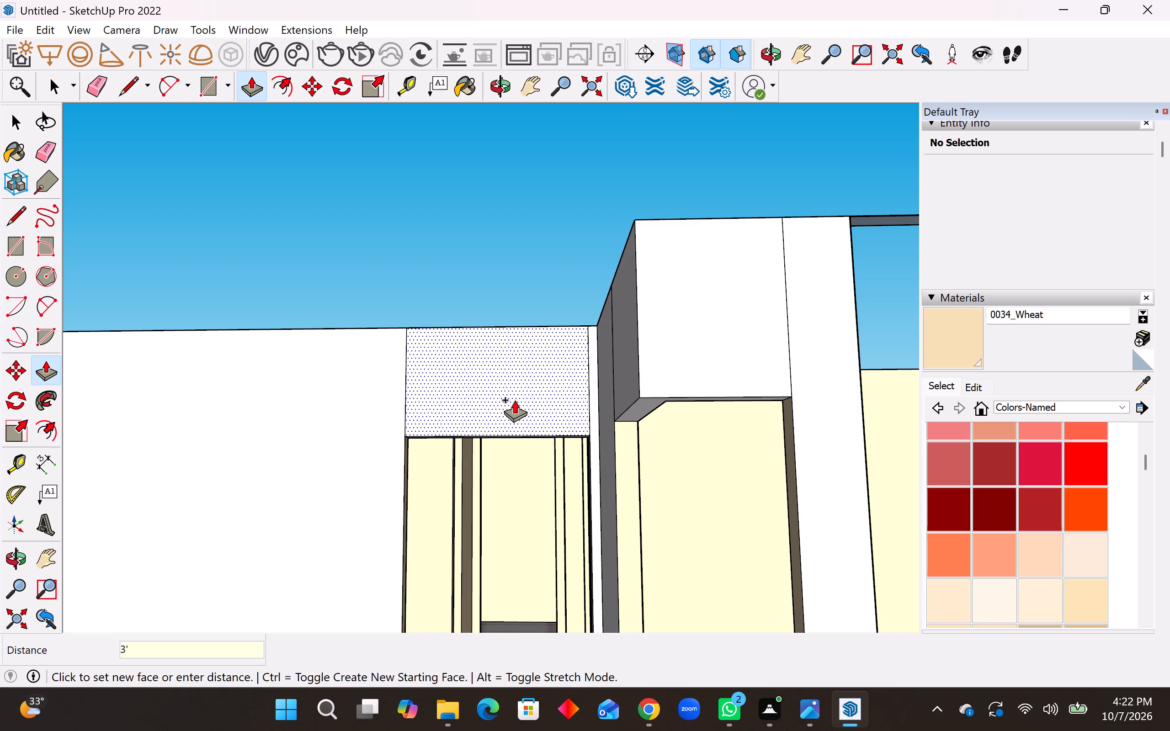
Extend the underside of the long bridge over the wide opening in the tiled room's white outer wall down by 3'.
{"action": "scroll", "coordinate": [515, 399], "scroll_direction": "down", "scroll_amount": 4}
{"action": "scroll", "coordinate": [904, 290], "scroll_direction": "up", "scroll_amount": 5}
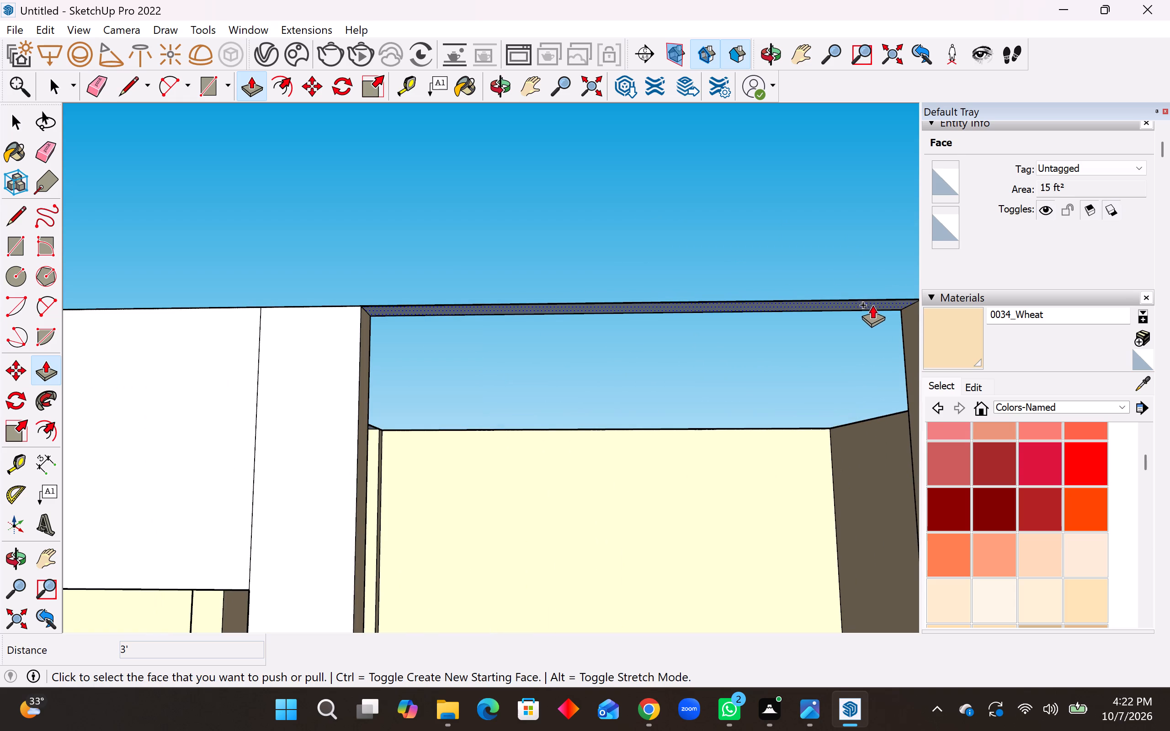
{"action": "left_click", "coordinate": [876, 303]}
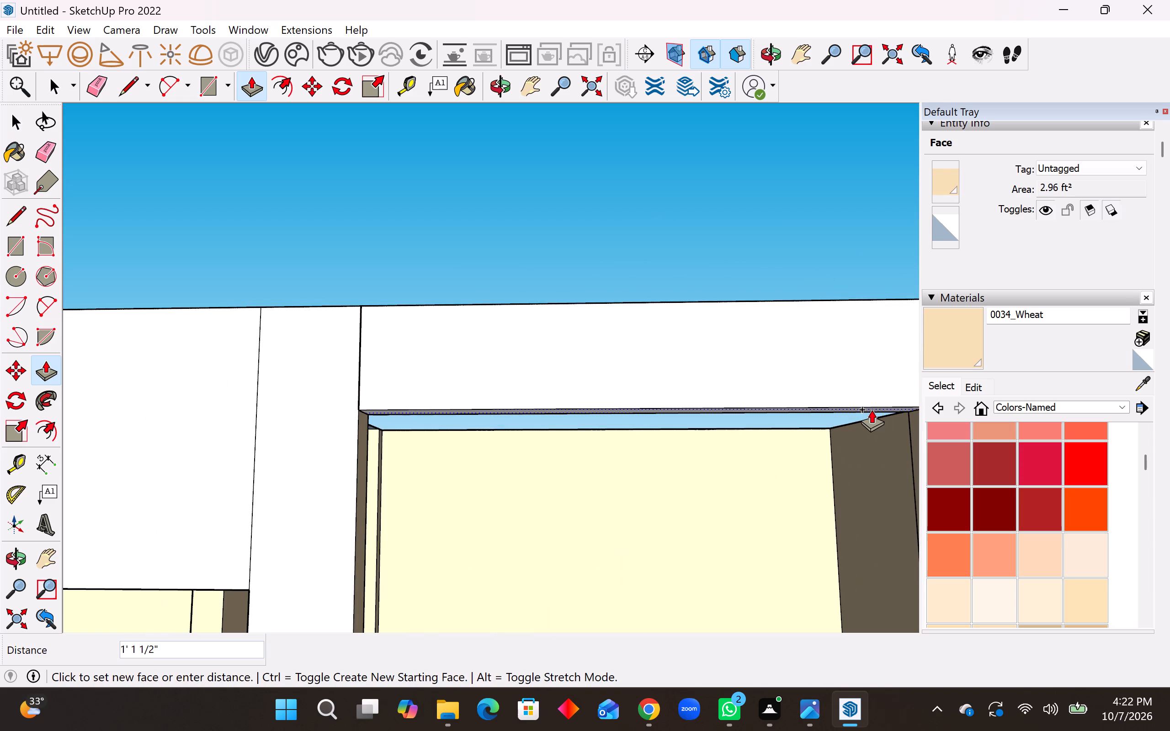
{"action": "type", "text": "3'"}
{"action": "key", "text": "Return"}
{"action": "key", "text": "space"}
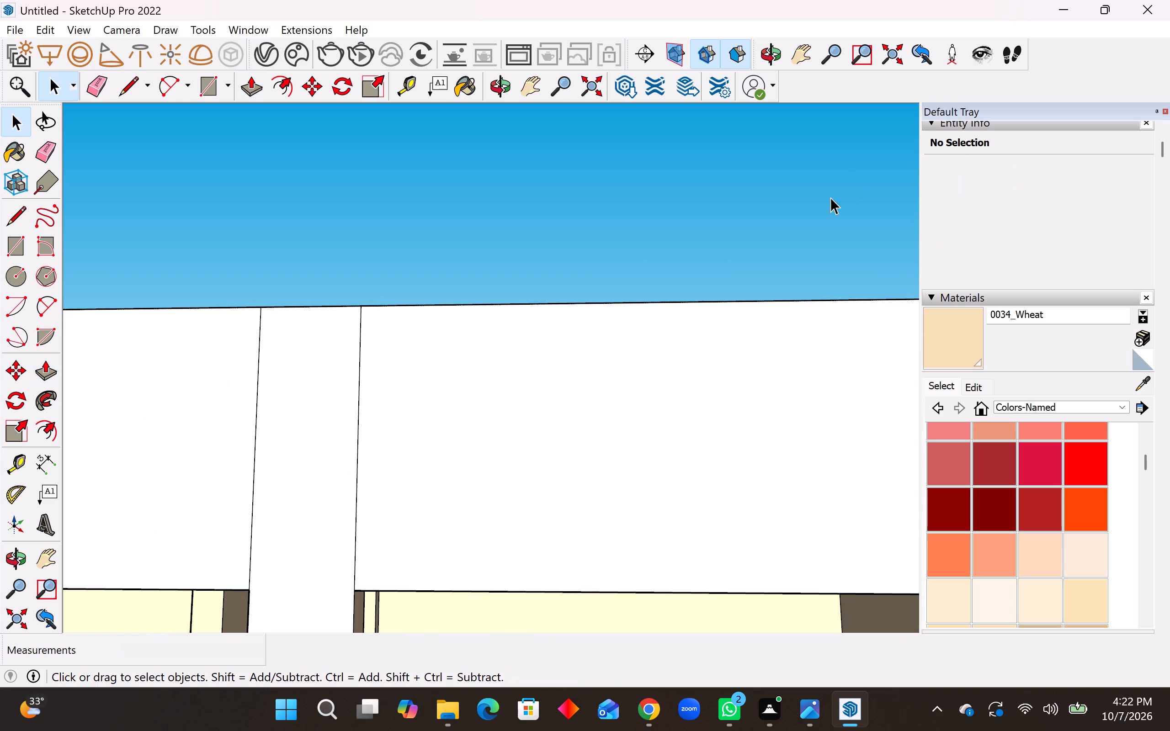
Push/Pull the underside of the inner bridge, seen through the front tiled room's doorway, down by 3'.
{"action": "middle_click_drag", "start_coordinate": [751, 269], "coordinate": [653, 498]}
{"action": "scroll", "coordinate": [642, 475], "scroll_direction": "down", "scroll_amount": 5}
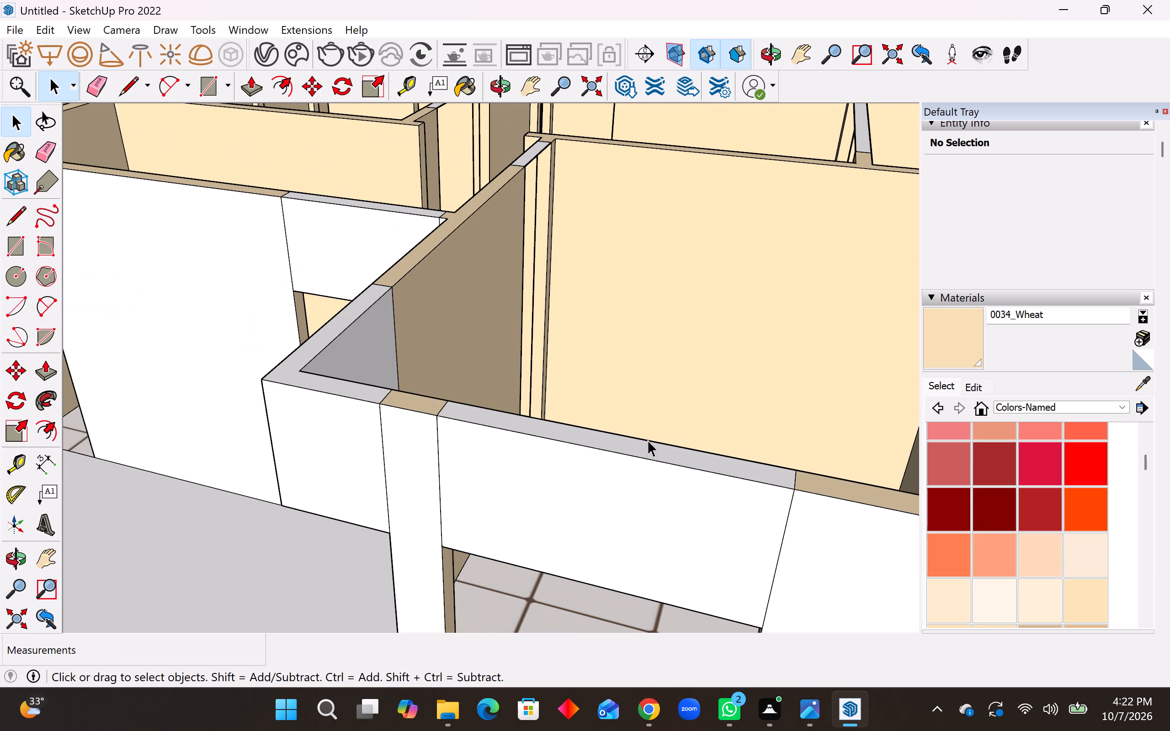
{"action": "scroll", "coordinate": [646, 470], "scroll_direction": "down", "scroll_amount": 12}
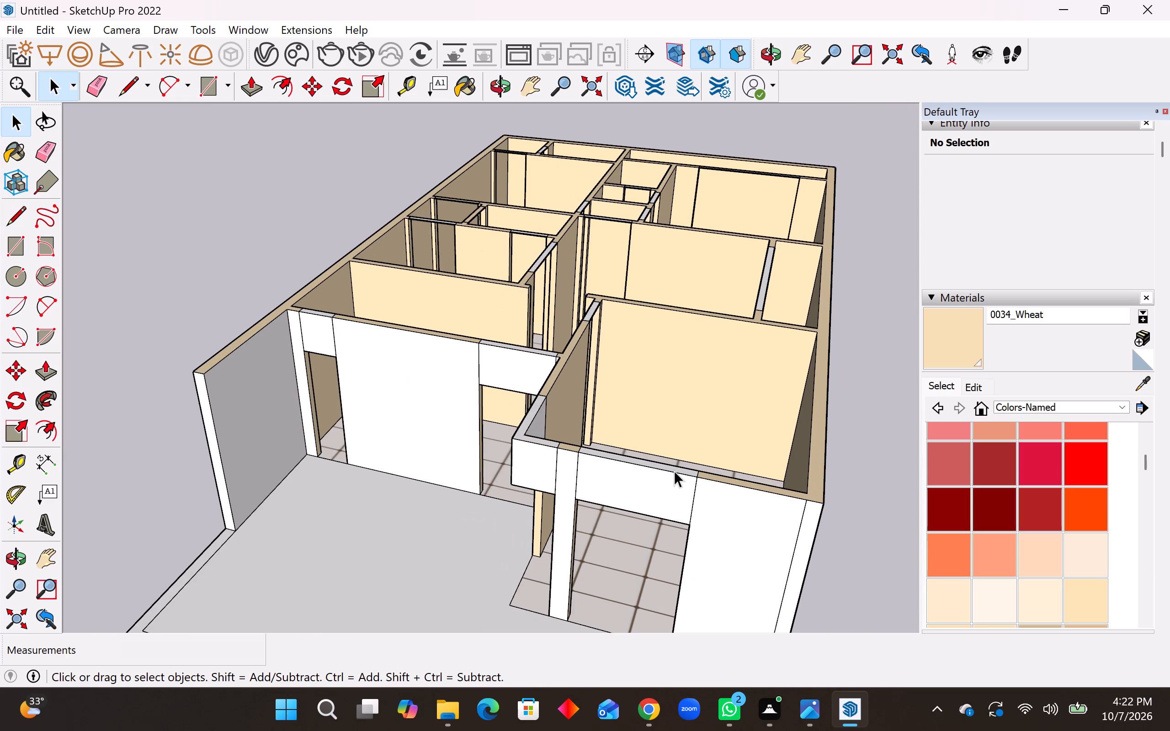
{"action": "scroll", "coordinate": [758, 270], "scroll_direction": "up", "scroll_amount": 5}
{"action": "scroll", "coordinate": [758, 270], "scroll_direction": "down", "scroll_amount": 5}
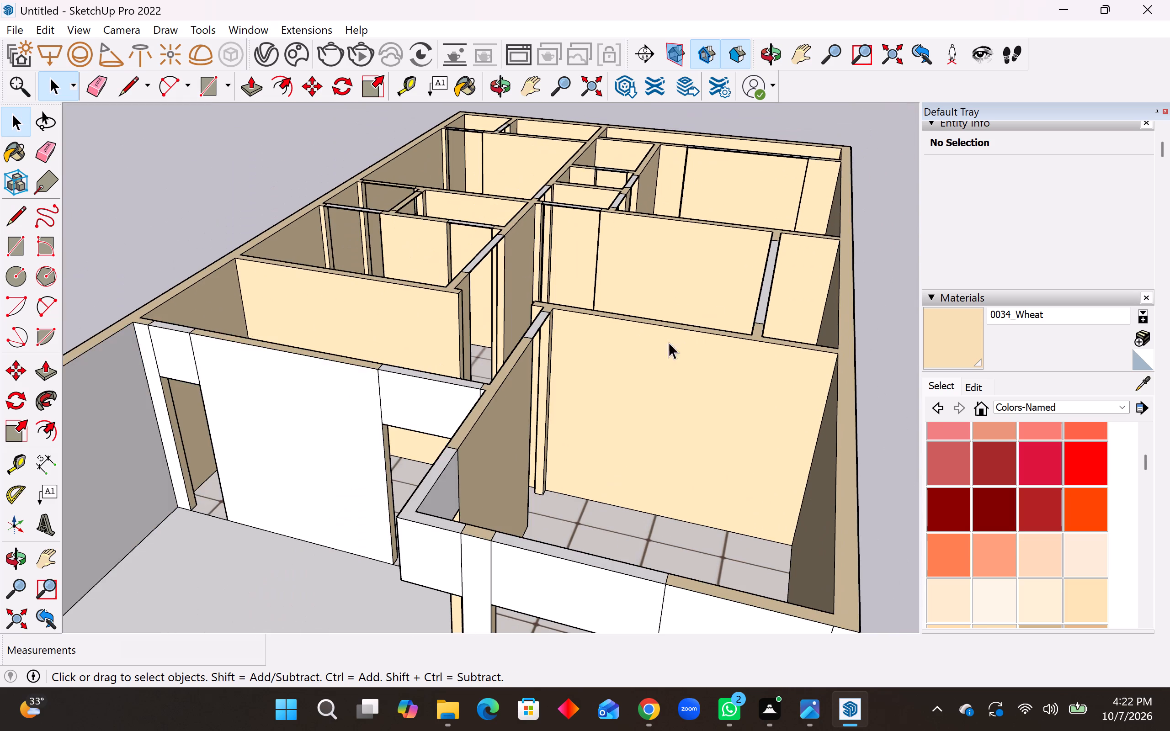
{"action": "middle_click_drag", "start_coordinate": [614, 352], "coordinate": [431, 373]}
{"action": "scroll", "coordinate": [457, 313], "scroll_direction": "up", "scroll_amount": 11}
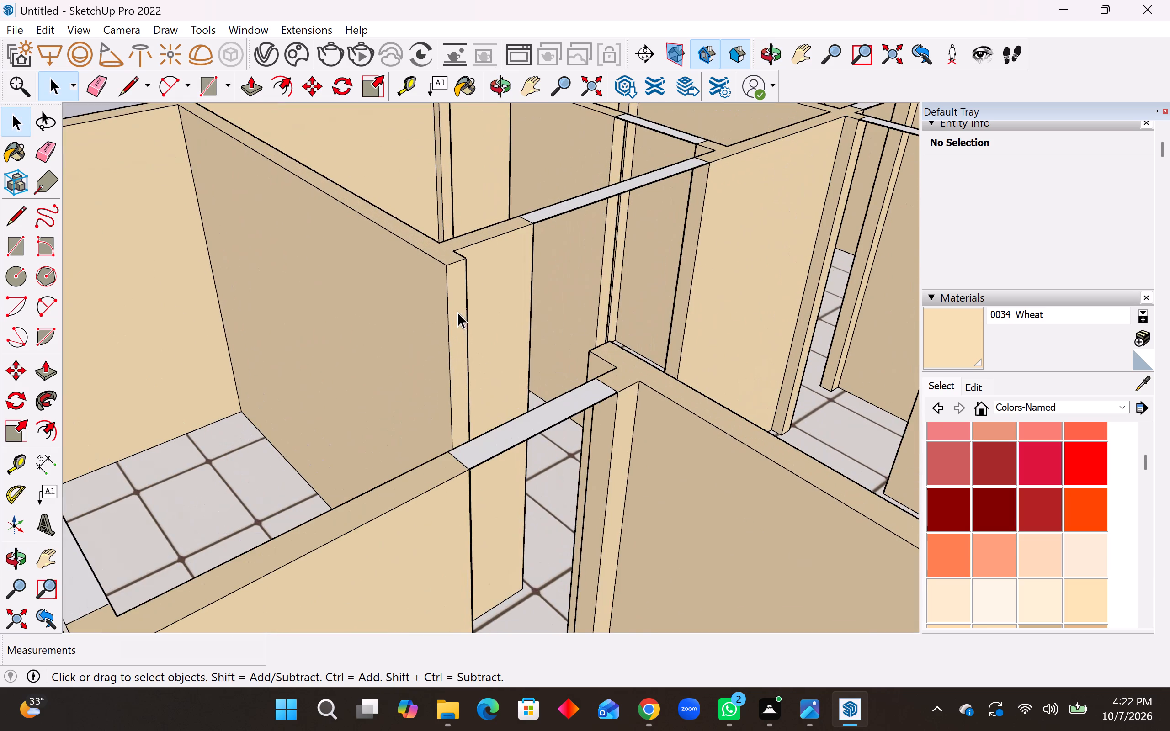
{"action": "middle_click_drag", "start_coordinate": [548, 390], "coordinate": [558, 352]}
{"action": "scroll", "coordinate": [591, 547], "scroll_direction": "down", "scroll_amount": 5}
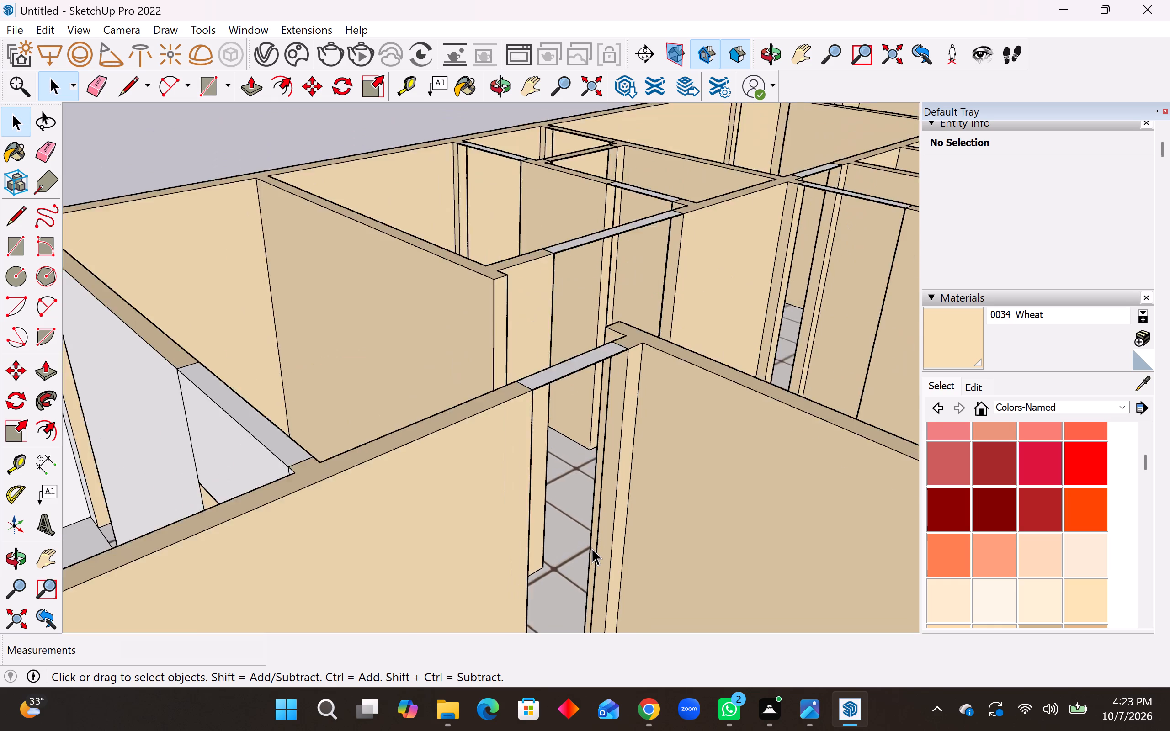
{"action": "scroll", "coordinate": [592, 548], "scroll_direction": "up", "scroll_amount": 1}
{"action": "scroll", "coordinate": [592, 548], "scroll_direction": "down", "scroll_amount": 3}
{"action": "middle_click_drag", "start_coordinate": [604, 441], "coordinate": [597, 334]}
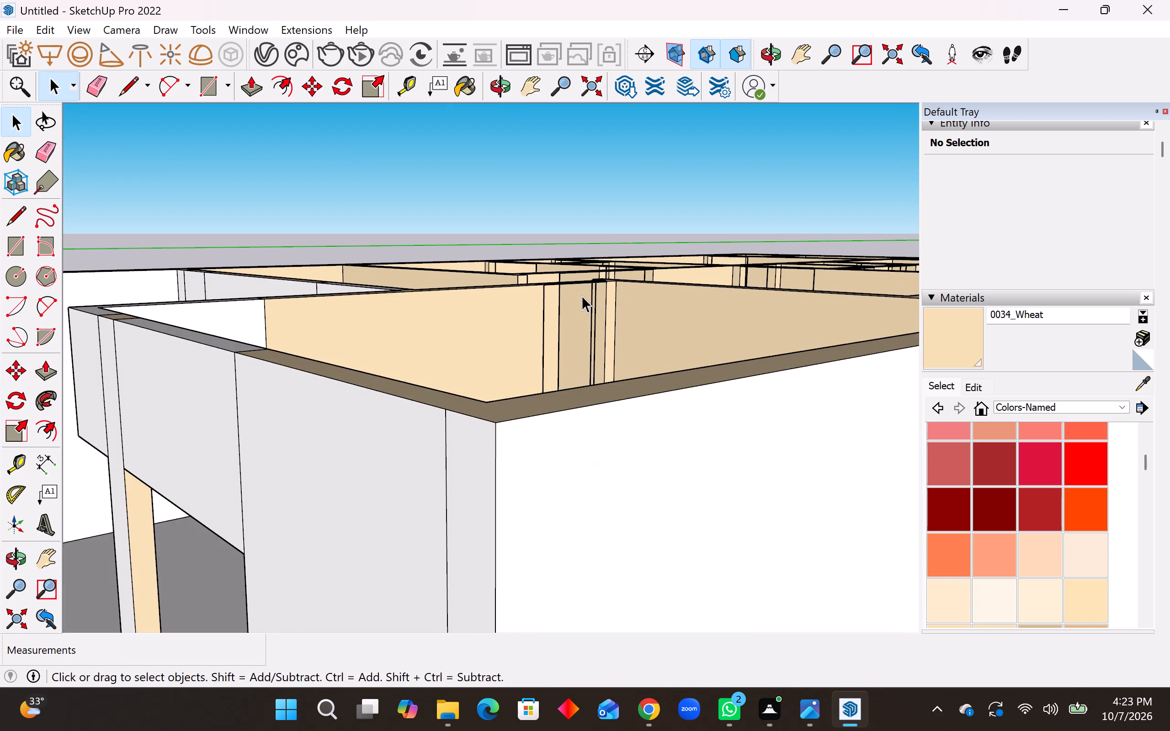
{"action": "scroll", "coordinate": [582, 296], "scroll_direction": "up", "scroll_amount": 6}
{"action": "middle_click_drag", "start_coordinate": [570, 281], "coordinate": [558, 260]}
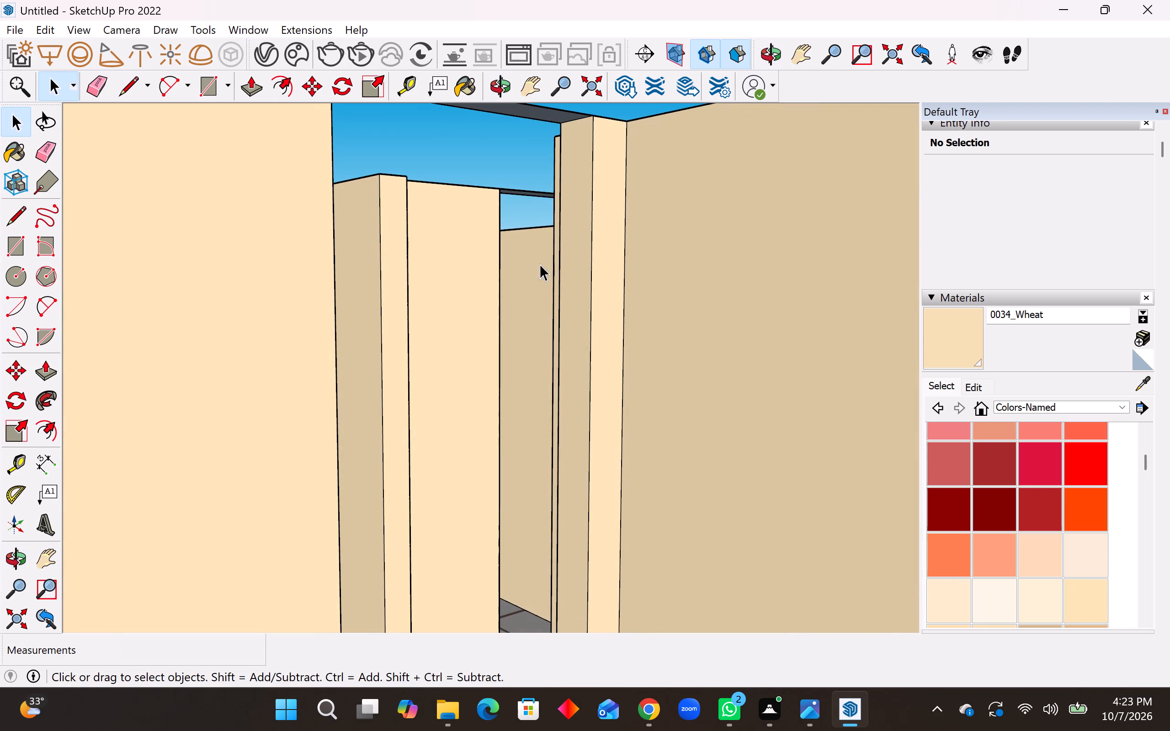
{"action": "left_click", "coordinate": [53, 373]}
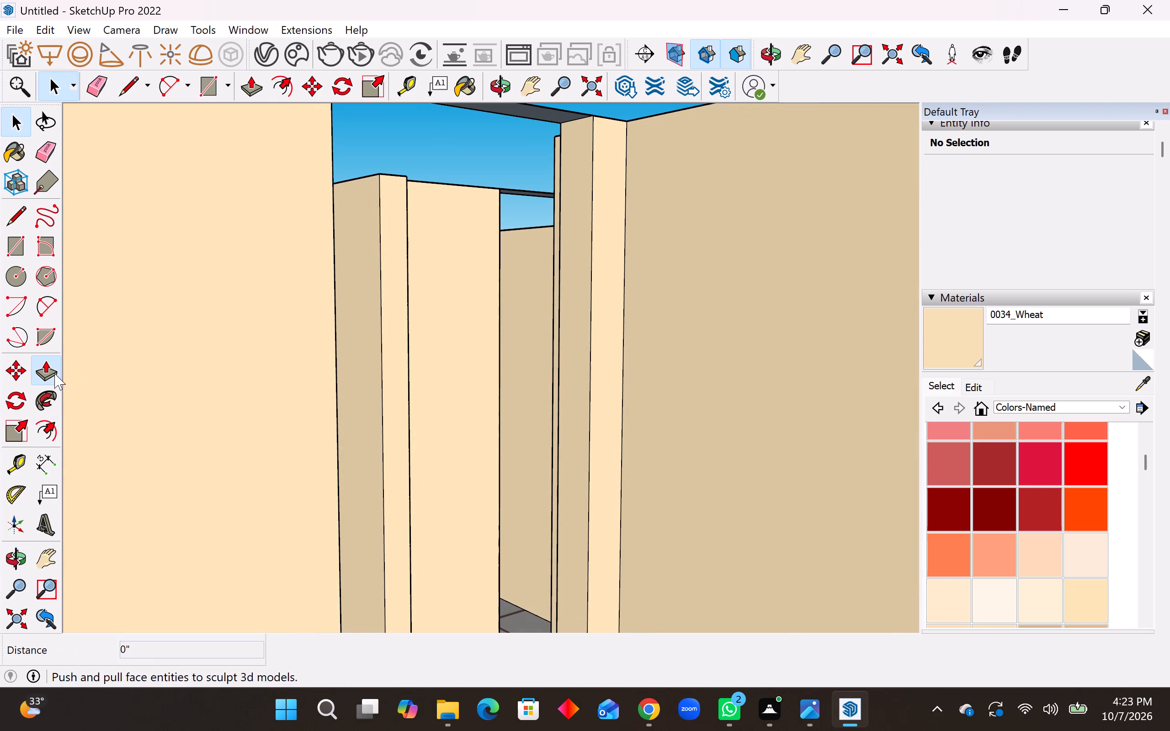
{"action": "left_click_drag", "start_coordinate": [537, 193], "coordinate": [536, 202]}
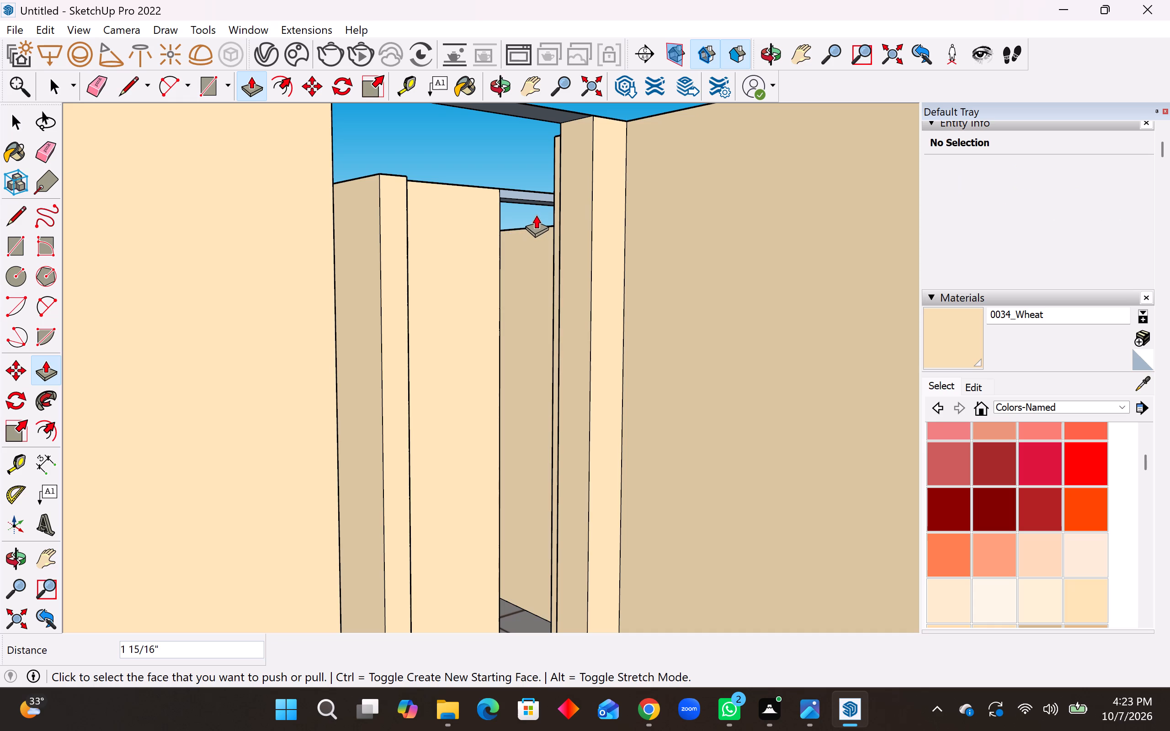
{"action": "key", "text": "ctrl+z"}
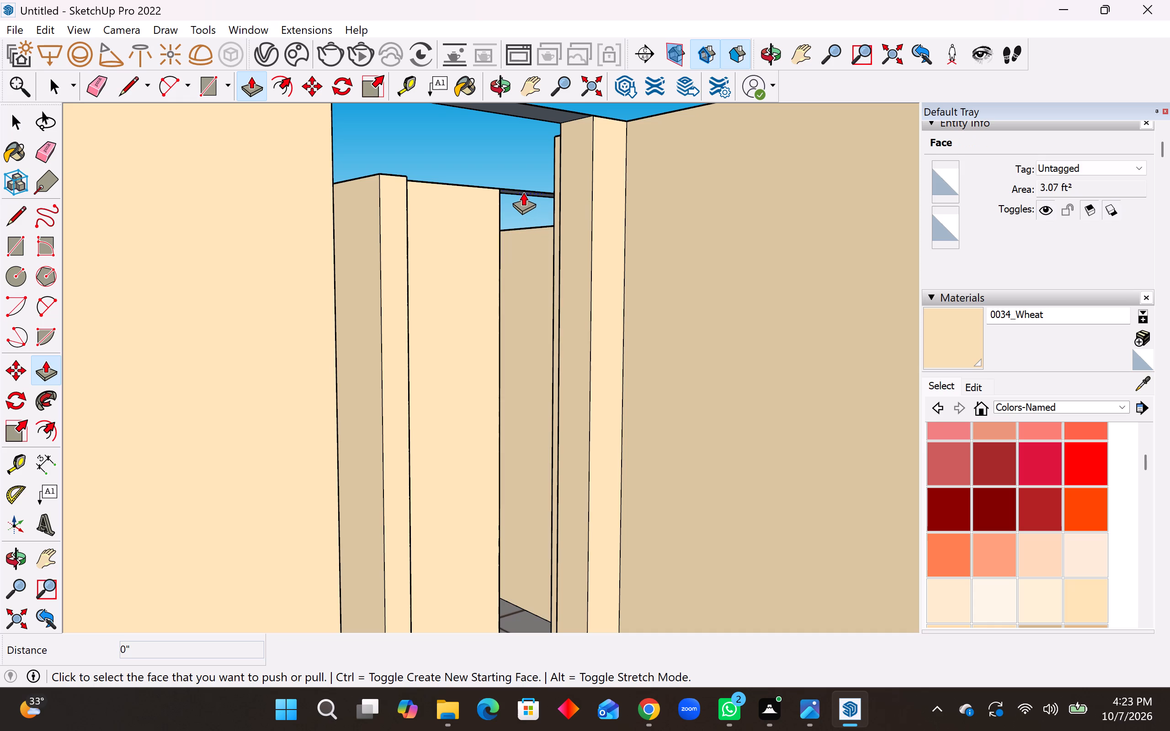
{"action": "left_click", "coordinate": [523, 192]}
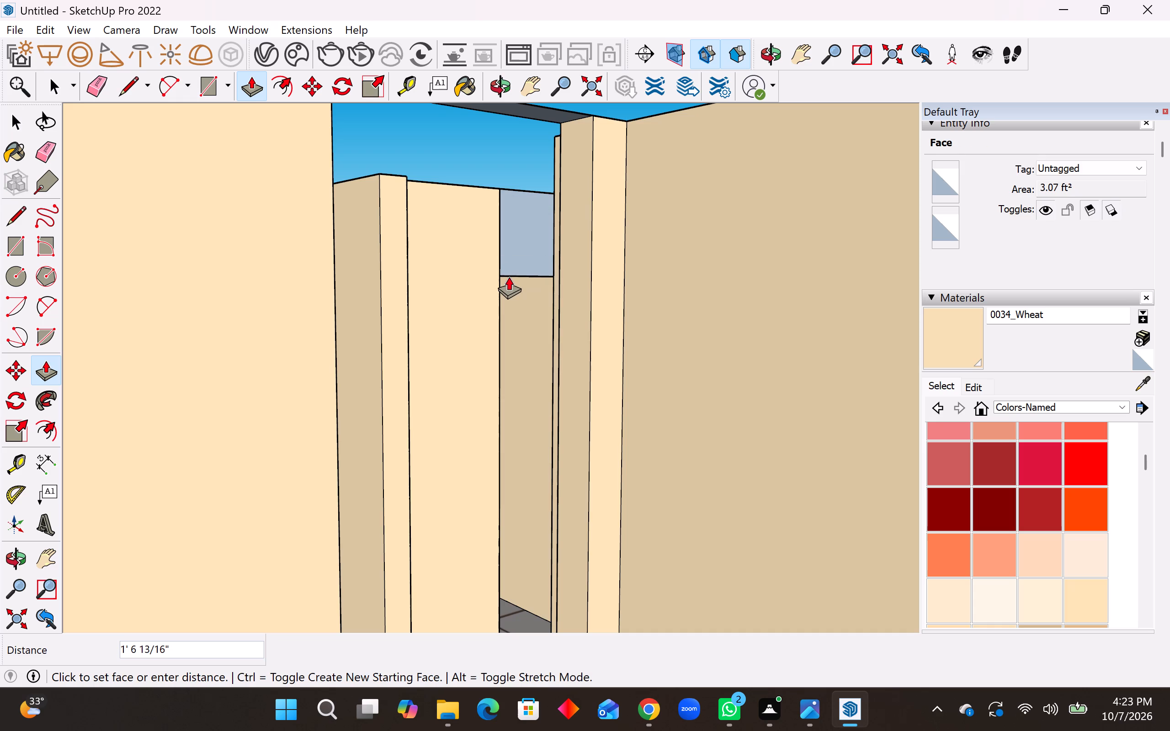
{"action": "type", "text": "3'"}
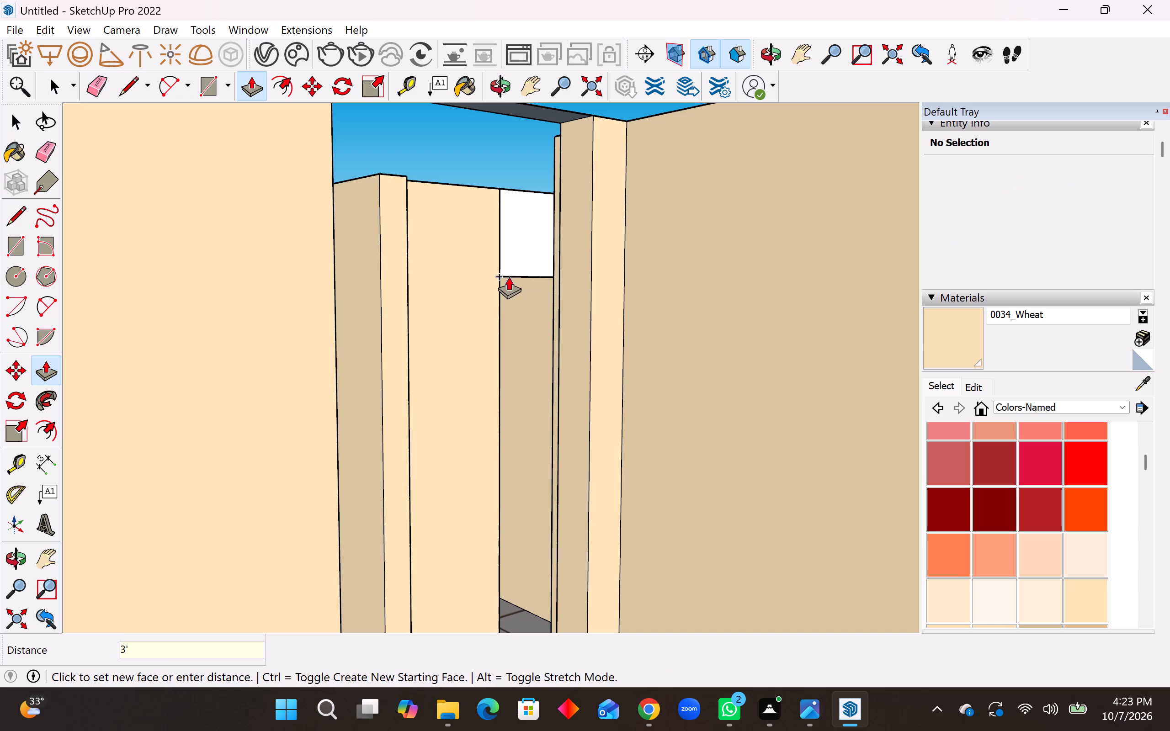
{"action": "key", "text": "Return"}
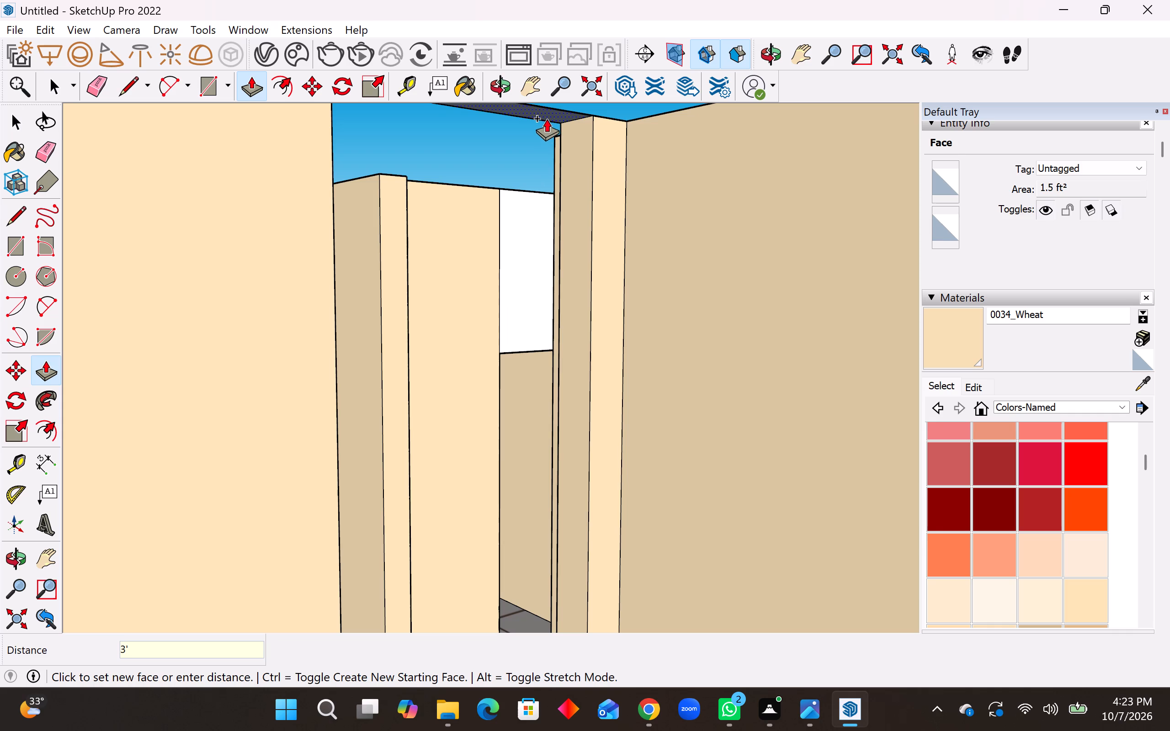
Extend the underside of the bridge over the front tiled room's own inner doorway down by 3'.
{"action": "left_click", "coordinate": [547, 118]}
{"action": "type", "text": "3'"}
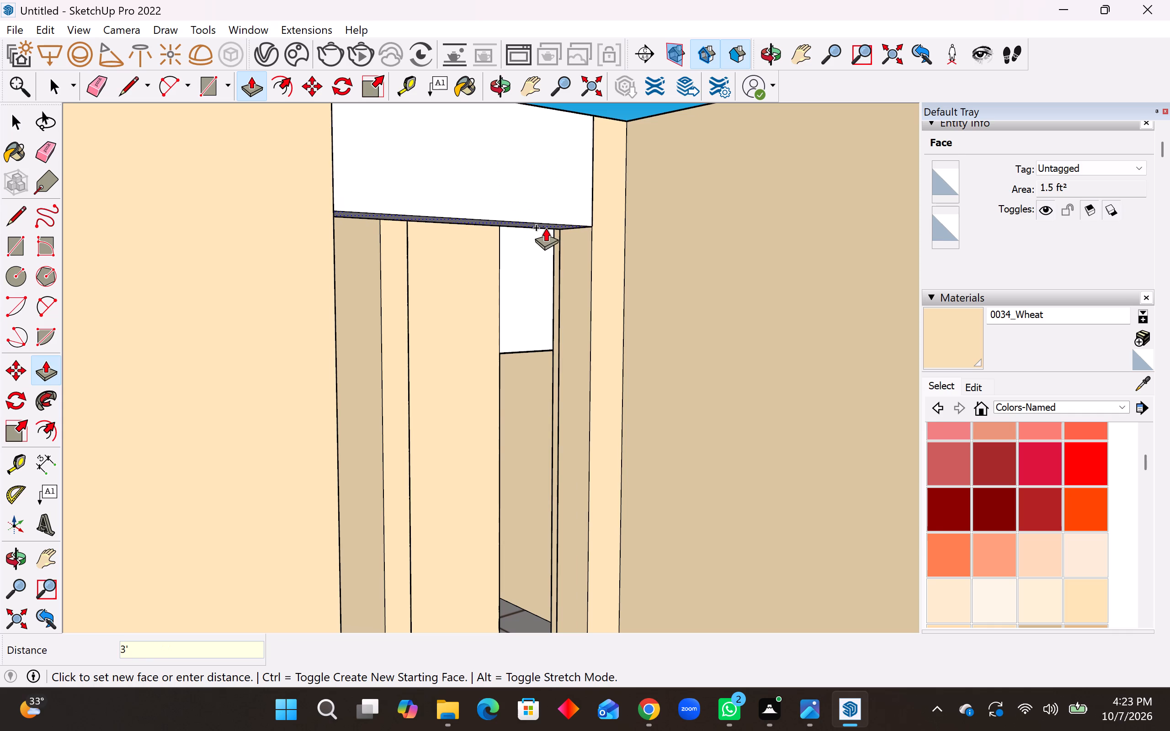
{"action": "key", "text": "Return"}
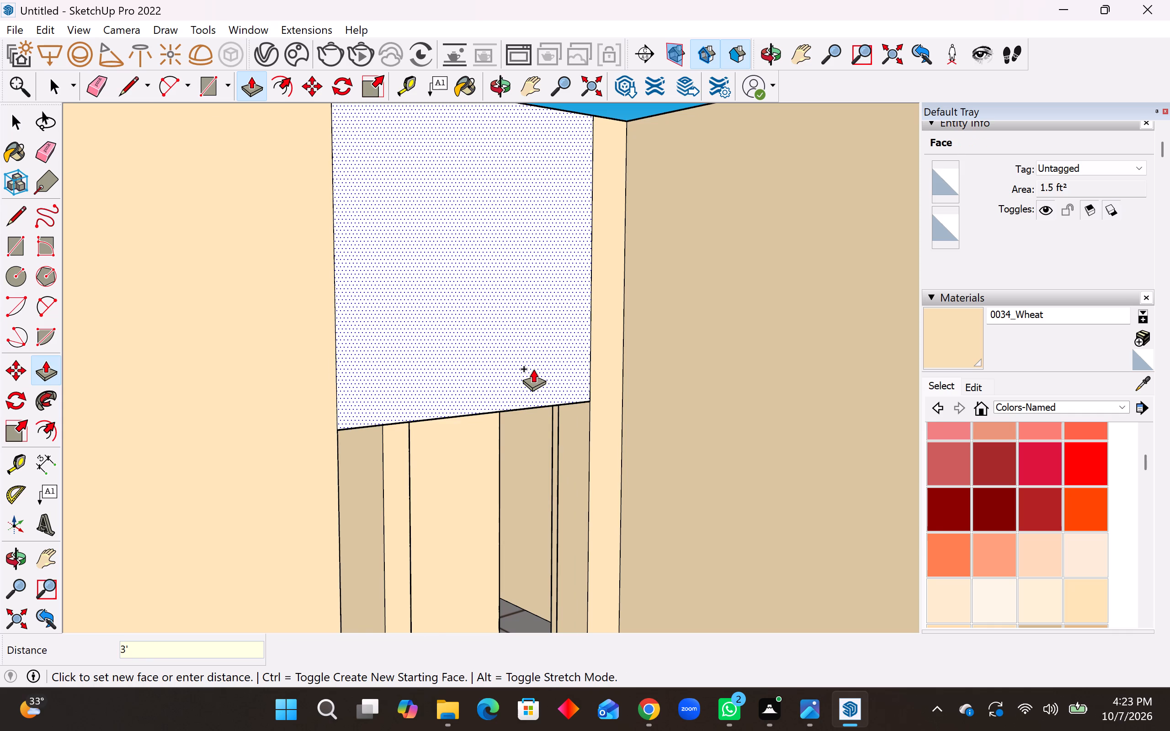
Extend the underside of the bridge joining the tiled room's rear partition to the inner side wall down by 3' with Push/Pull.
{"action": "scroll", "coordinate": [533, 369], "scroll_direction": "down", "scroll_amount": 5}
{"action": "middle_click_drag", "start_coordinate": [557, 340], "coordinate": [545, 474]}
{"action": "scroll", "coordinate": [474, 450], "scroll_direction": "down", "scroll_amount": 16}
{"action": "scroll", "coordinate": [686, 443], "scroll_direction": "up", "scroll_amount": 4}
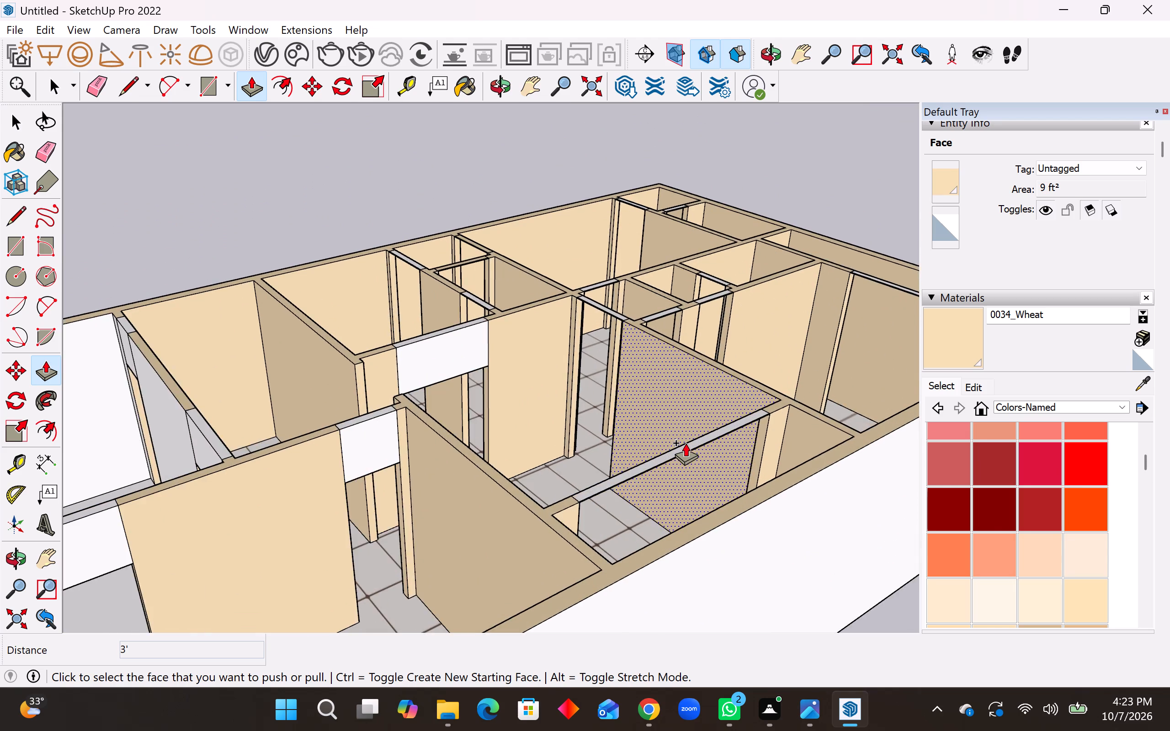
{"action": "scroll", "coordinate": [686, 443], "scroll_direction": "up", "scroll_amount": 4}
{"action": "scroll", "coordinate": [681, 443], "scroll_direction": "down", "scroll_amount": 4}
{"action": "scroll", "coordinate": [449, 169], "scroll_direction": "down", "scroll_amount": 1}
{"action": "scroll", "coordinate": [533, 255], "scroll_direction": "up", "scroll_amount": 4}
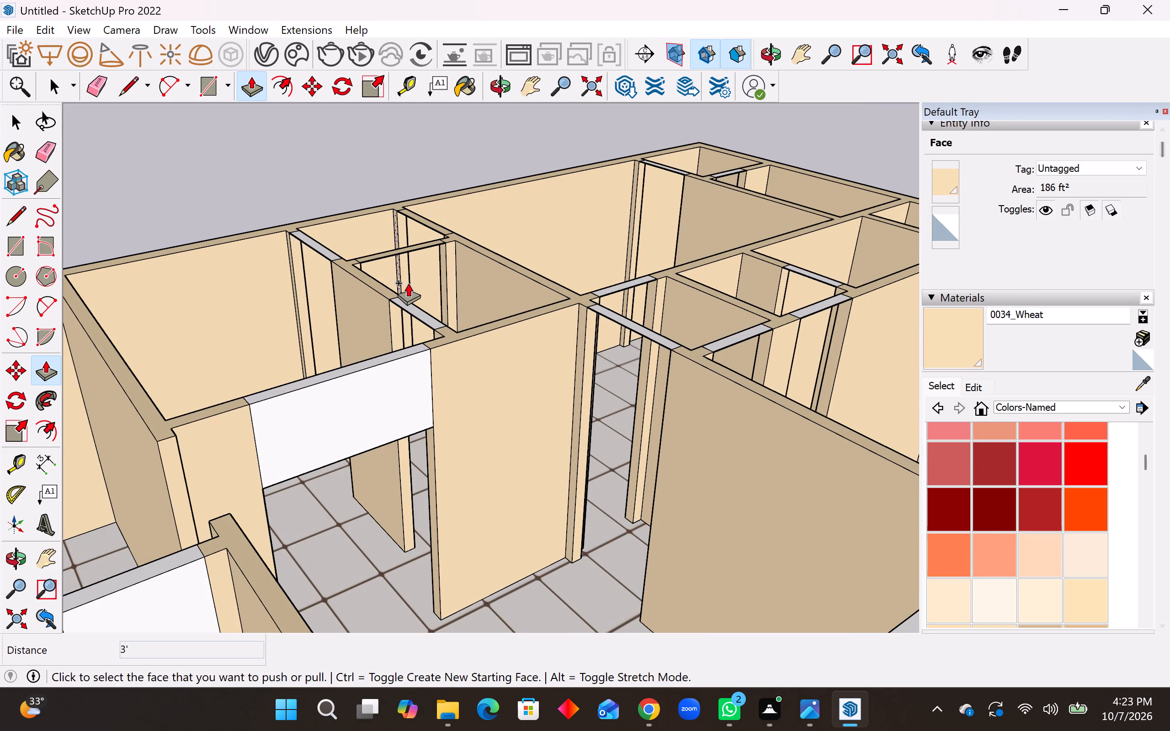
{"action": "scroll", "coordinate": [295, 256], "scroll_direction": "up", "scroll_amount": 4}
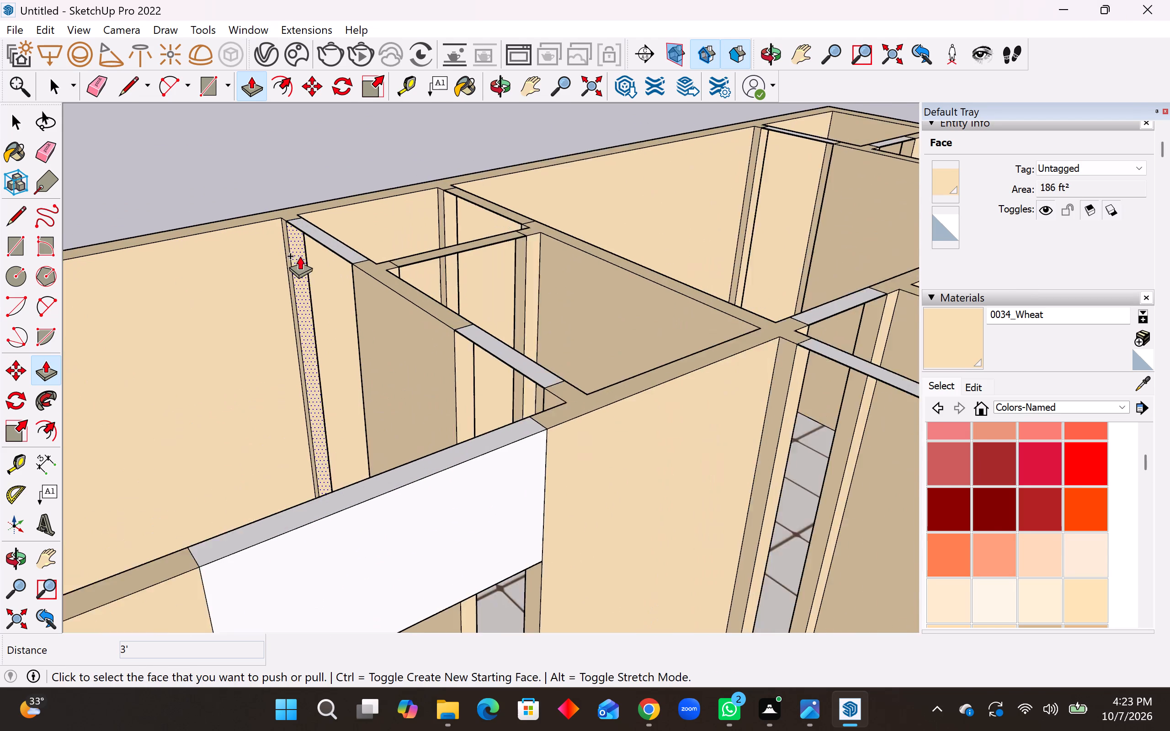
{"action": "scroll", "coordinate": [300, 256], "scroll_direction": "up", "scroll_amount": 3}
{"action": "middle_click_drag", "start_coordinate": [532, 367], "coordinate": [818, 312]}
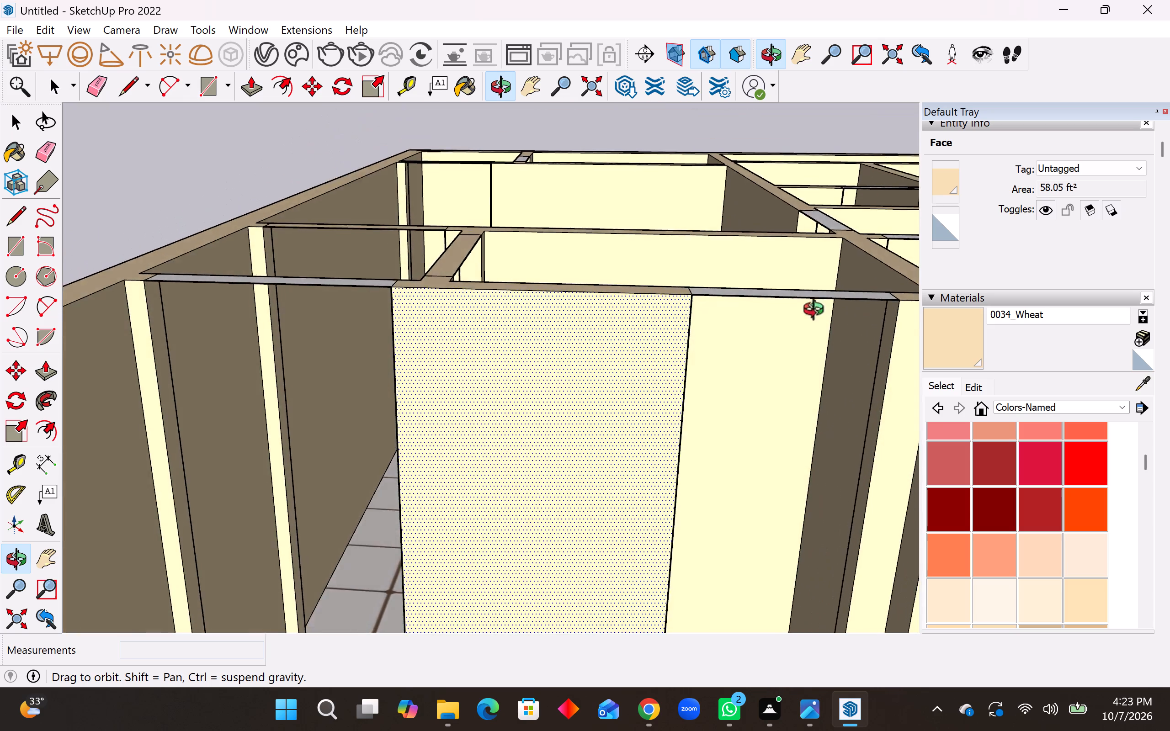
{"action": "middle_click_drag", "start_coordinate": [818, 312], "coordinate": [813, 278]}
{"action": "scroll", "coordinate": [762, 233], "scroll_direction": "up", "scroll_amount": 2}
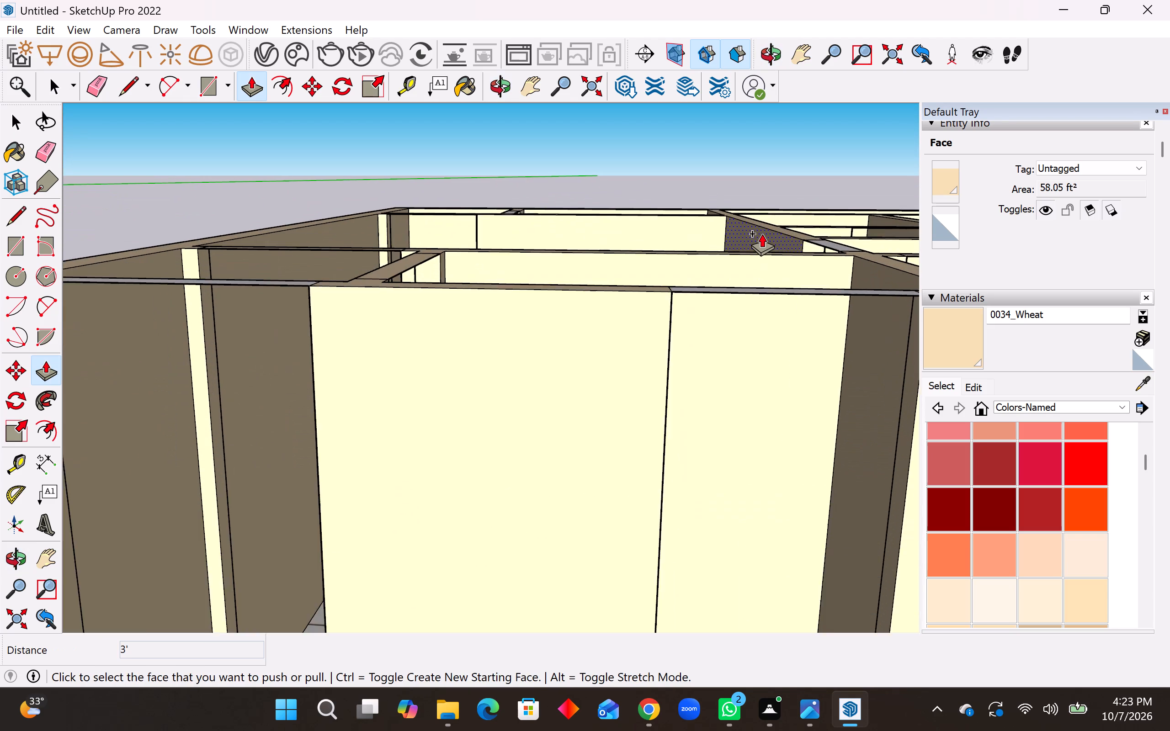
{"action": "scroll", "coordinate": [762, 233], "scroll_direction": "up", "scroll_amount": 3}
{"action": "middle_click_drag", "start_coordinate": [748, 343], "coordinate": [756, 300]}
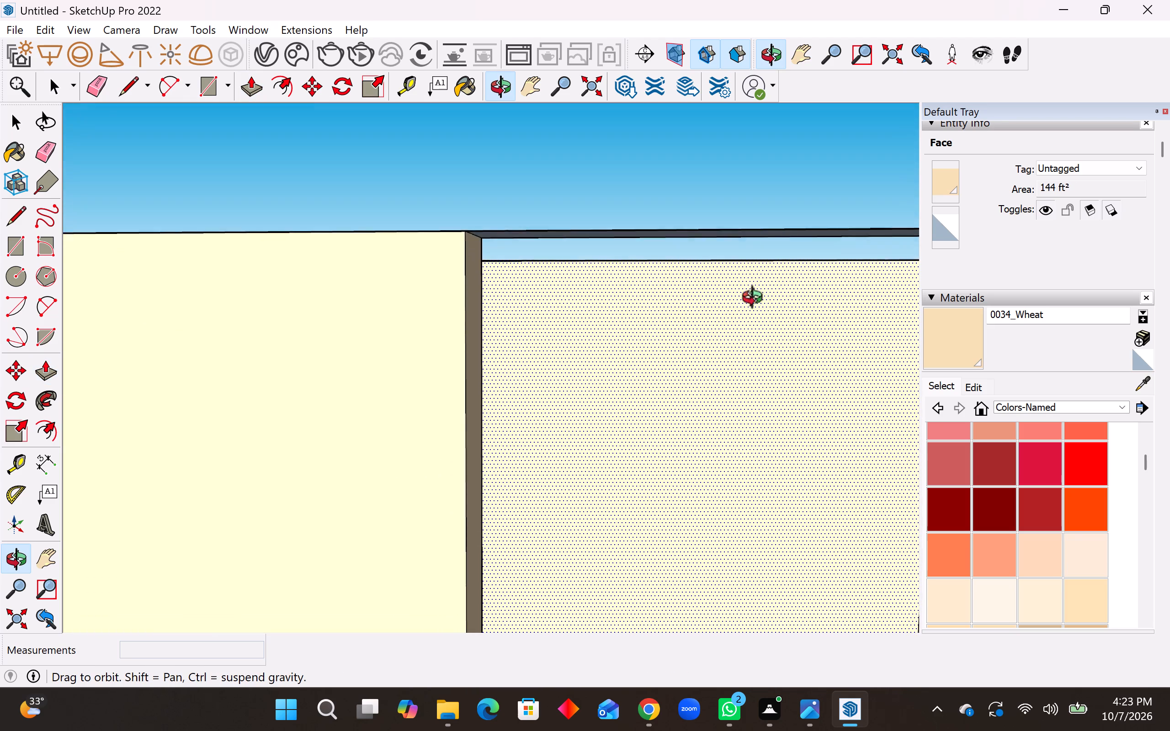
{"action": "middle_click_drag", "start_coordinate": [756, 300], "coordinate": [756, 290]}
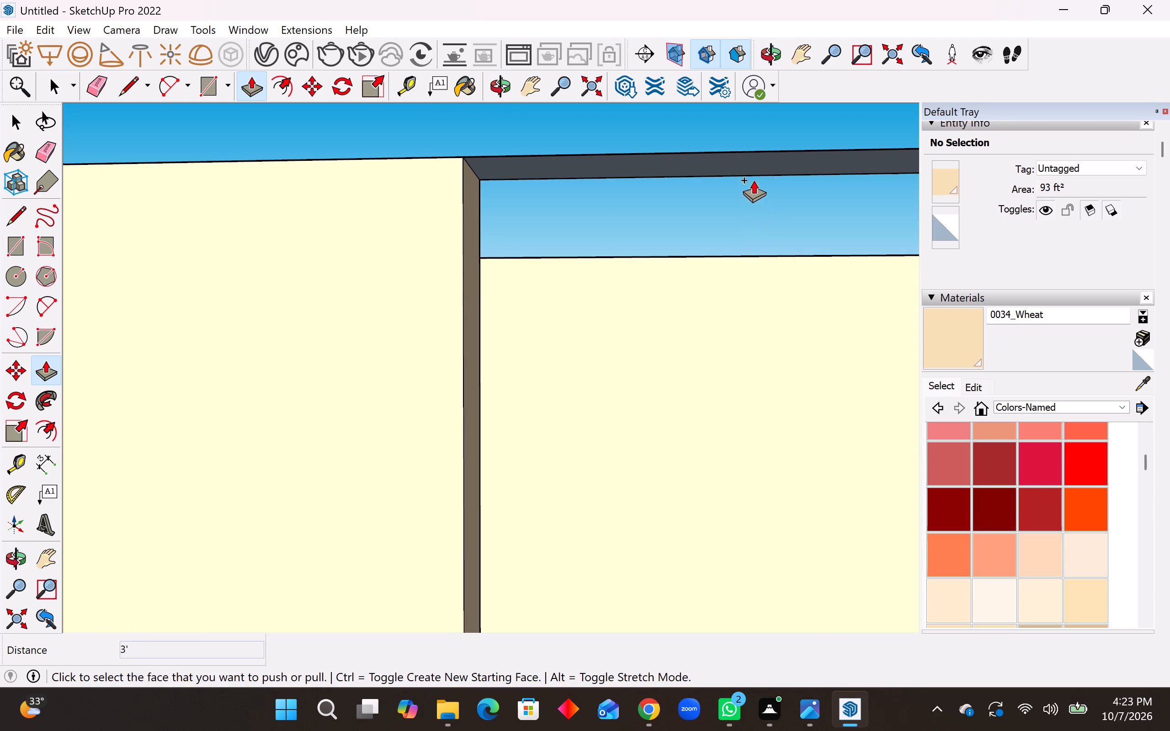
{"action": "left_click", "coordinate": [749, 169]}
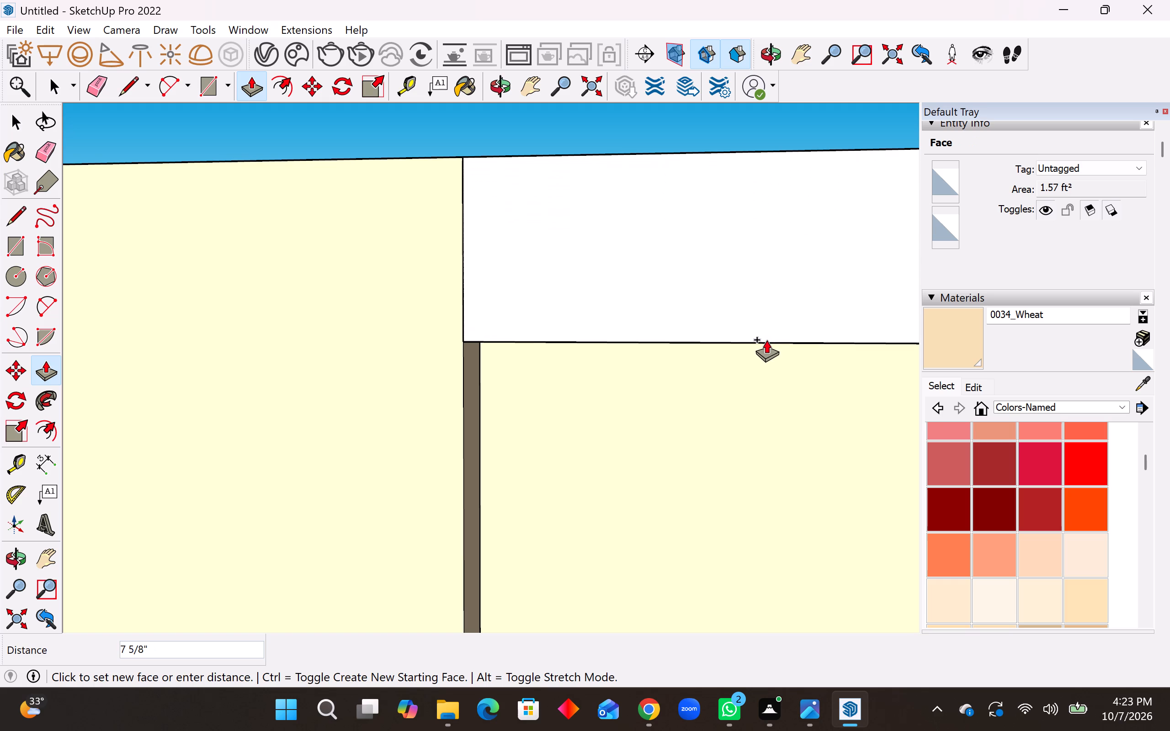
{"action": "type", "text": "3'"}
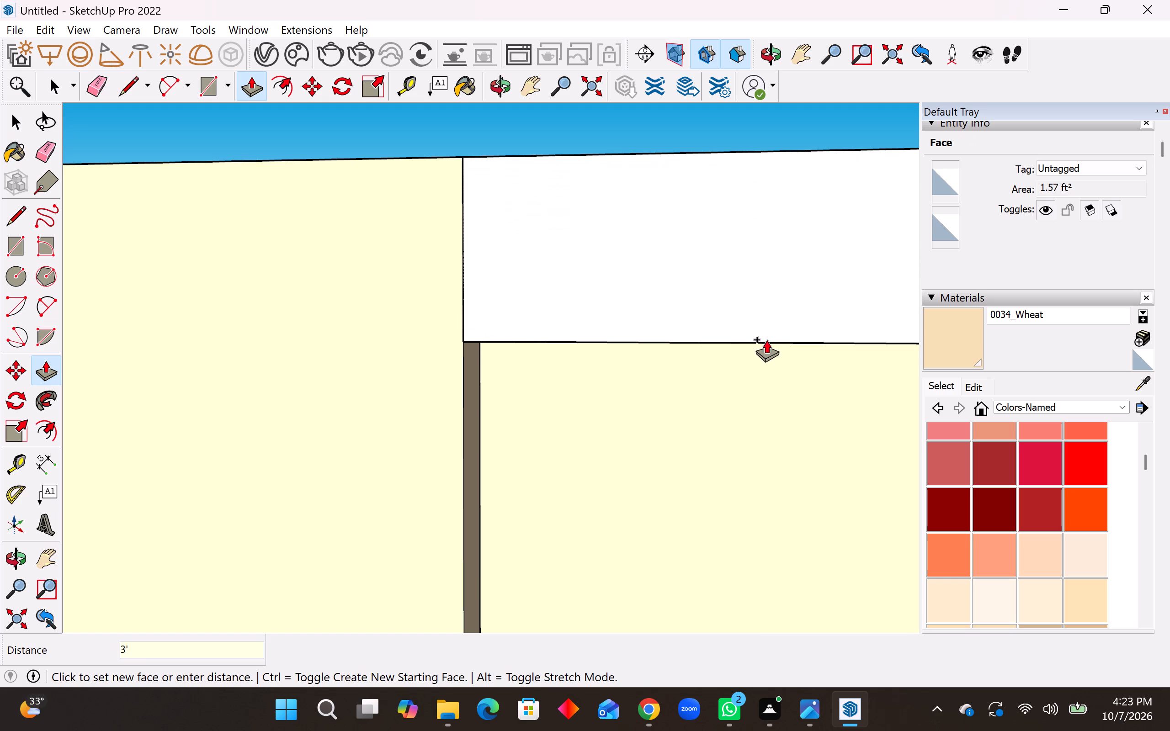
{"action": "key", "text": "Return"}
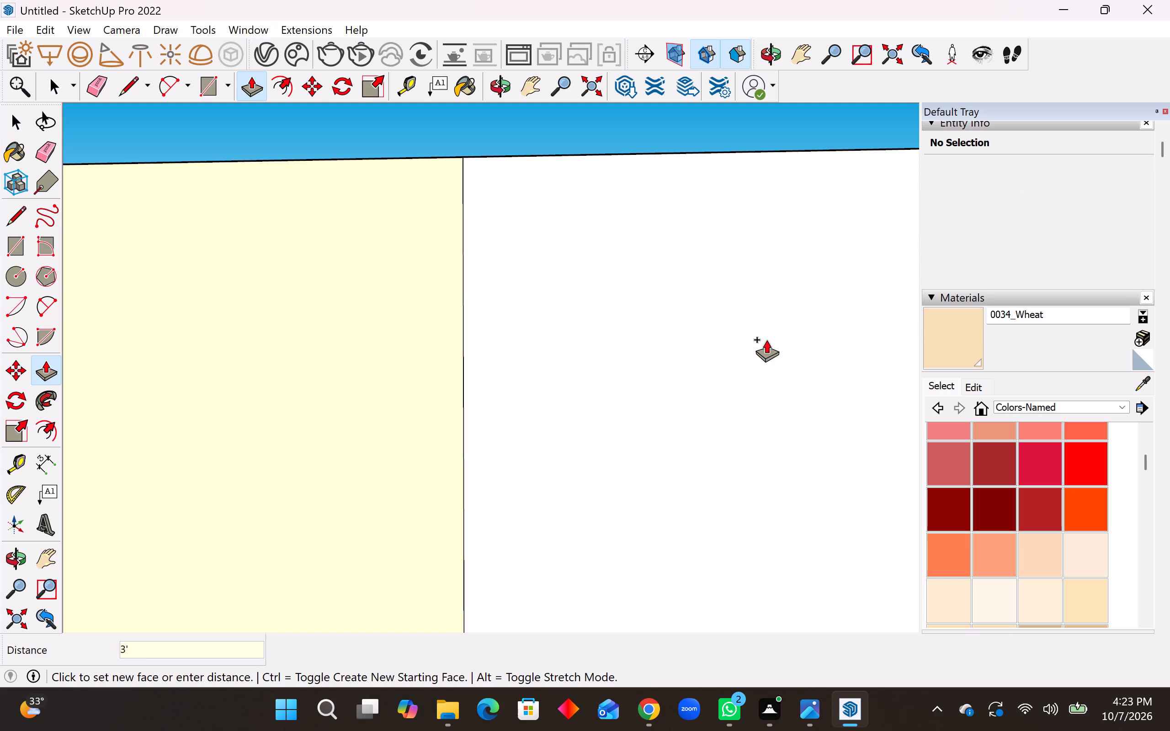
Push/Pull the underside of the rear bridge in the small passage along the outer wall, behind the same partition, down by 3'.
{"action": "middle_click_drag", "start_coordinate": [755, 340], "coordinate": [755, 340]}
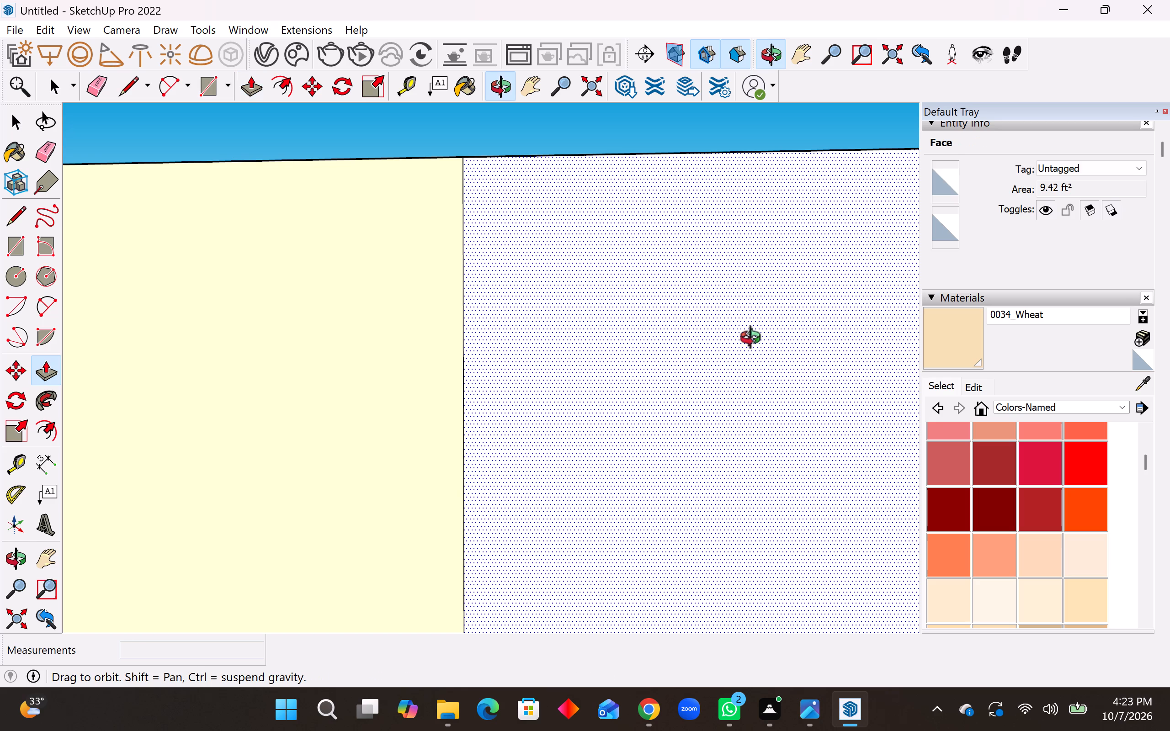
{"action": "middle_click_drag", "start_coordinate": [755, 340], "coordinate": [739, 488]}
{"action": "scroll", "coordinate": [766, 417], "scroll_direction": "down", "scroll_amount": 12}
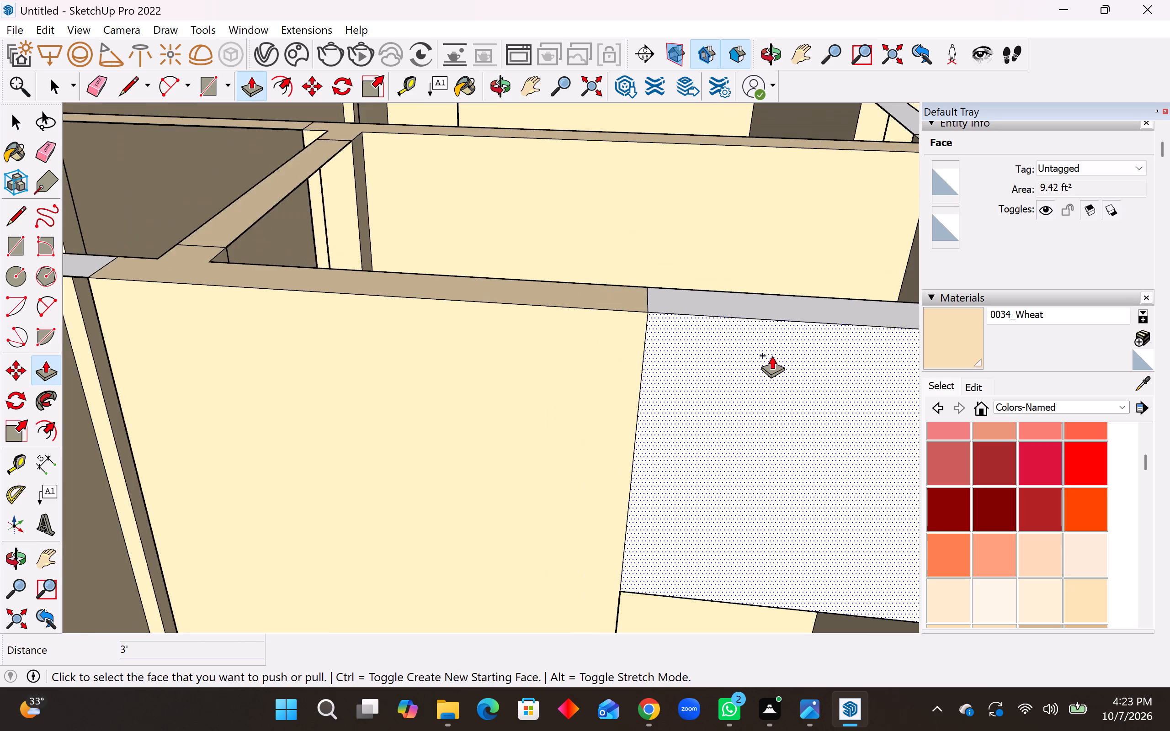
{"action": "scroll", "coordinate": [772, 355], "scroll_direction": "down", "scroll_amount": 8}
{"action": "middle_click_drag", "start_coordinate": [524, 360], "coordinate": [582, 320]}
{"action": "scroll", "coordinate": [450, 224], "scroll_direction": "up", "scroll_amount": 6}
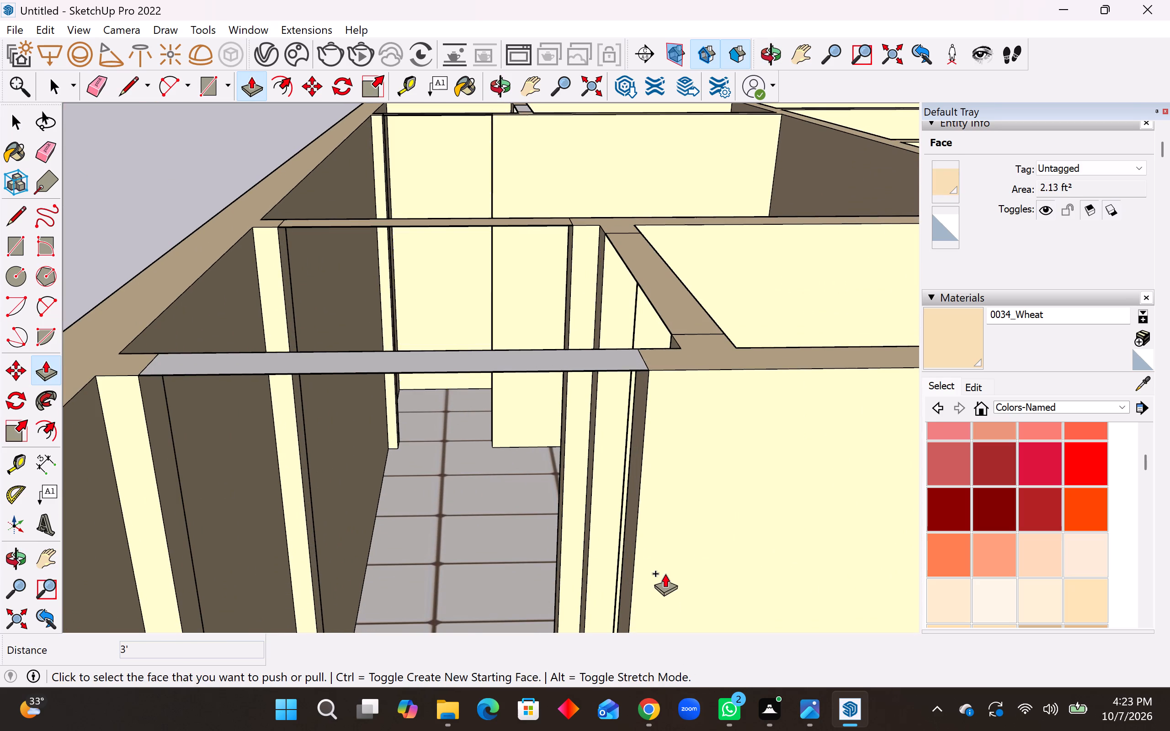
{"action": "scroll", "coordinate": [665, 573], "scroll_direction": "down", "scroll_amount": 5}
{"action": "scroll", "coordinate": [573, 351], "scroll_direction": "up", "scroll_amount": 4}
{"action": "scroll", "coordinate": [565, 403], "scroll_direction": "down", "scroll_amount": 3}
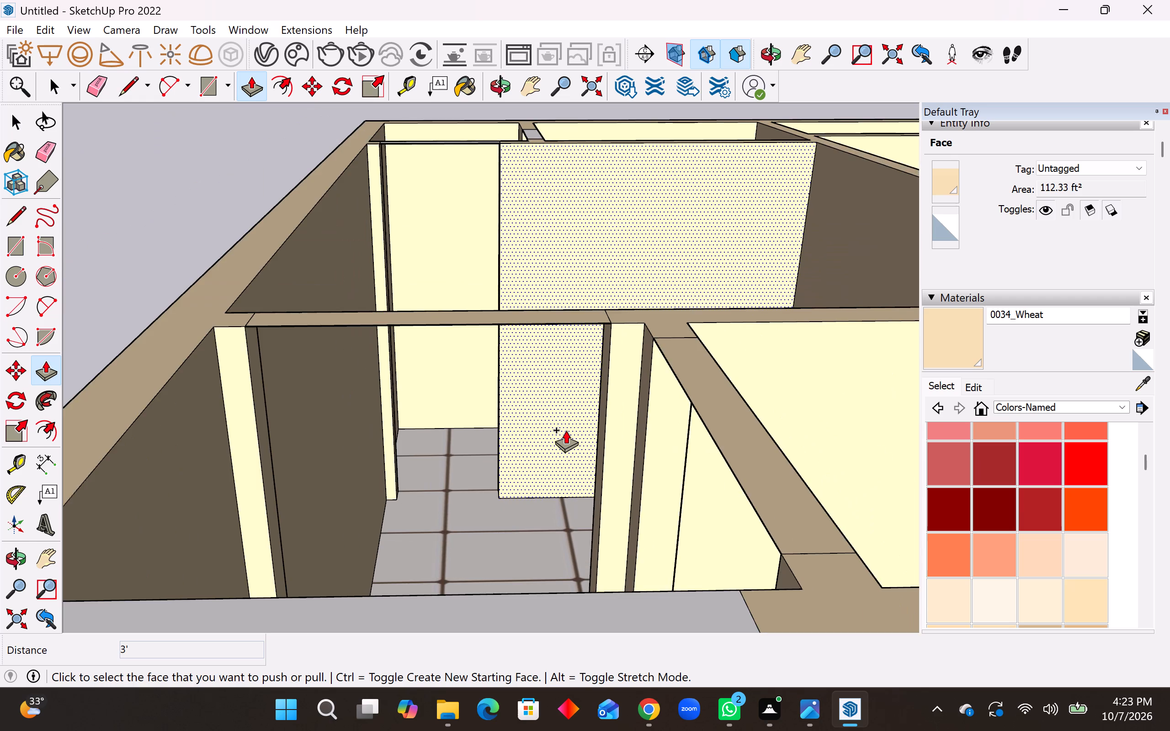
{"action": "middle_click_drag", "start_coordinate": [572, 391], "coordinate": [579, 333]}
{"action": "scroll", "coordinate": [549, 509], "scroll_direction": "down", "scroll_amount": 3}
{"action": "scroll", "coordinate": [565, 325], "scroll_direction": "up", "scroll_amount": 4}
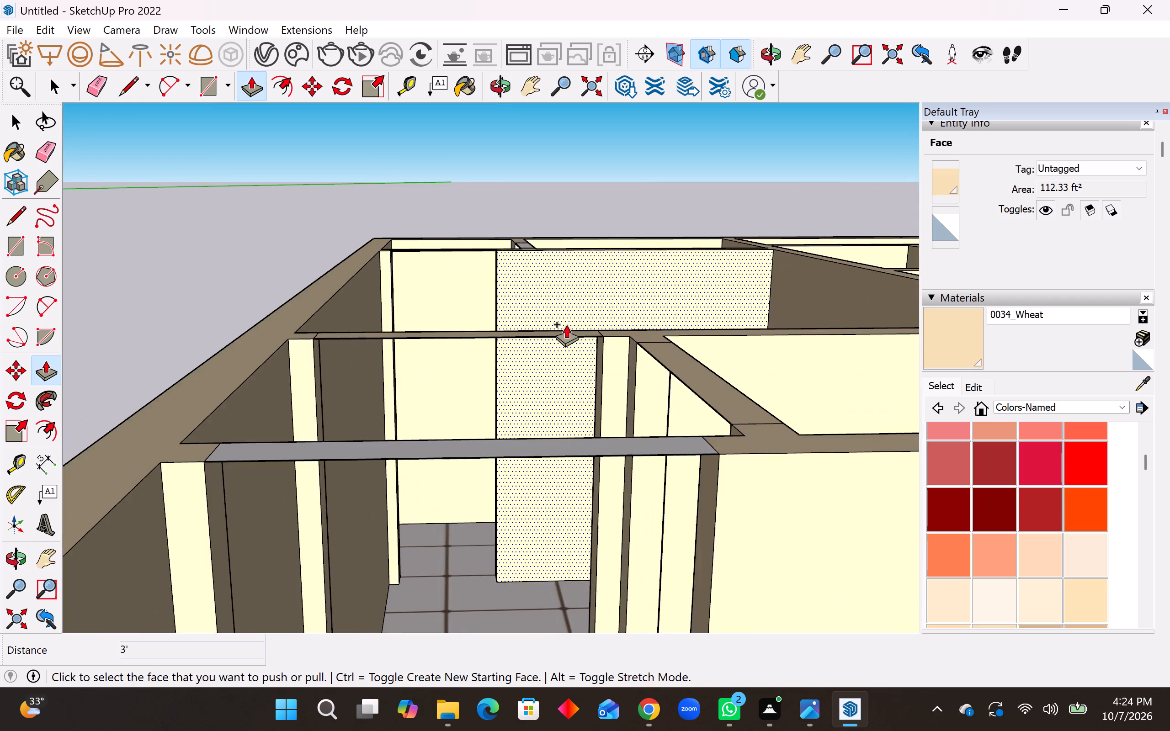
{"action": "middle_click_drag", "start_coordinate": [563, 405], "coordinate": [564, 363]}
{"action": "scroll", "coordinate": [564, 381], "scroll_direction": "up", "scroll_amount": 1}
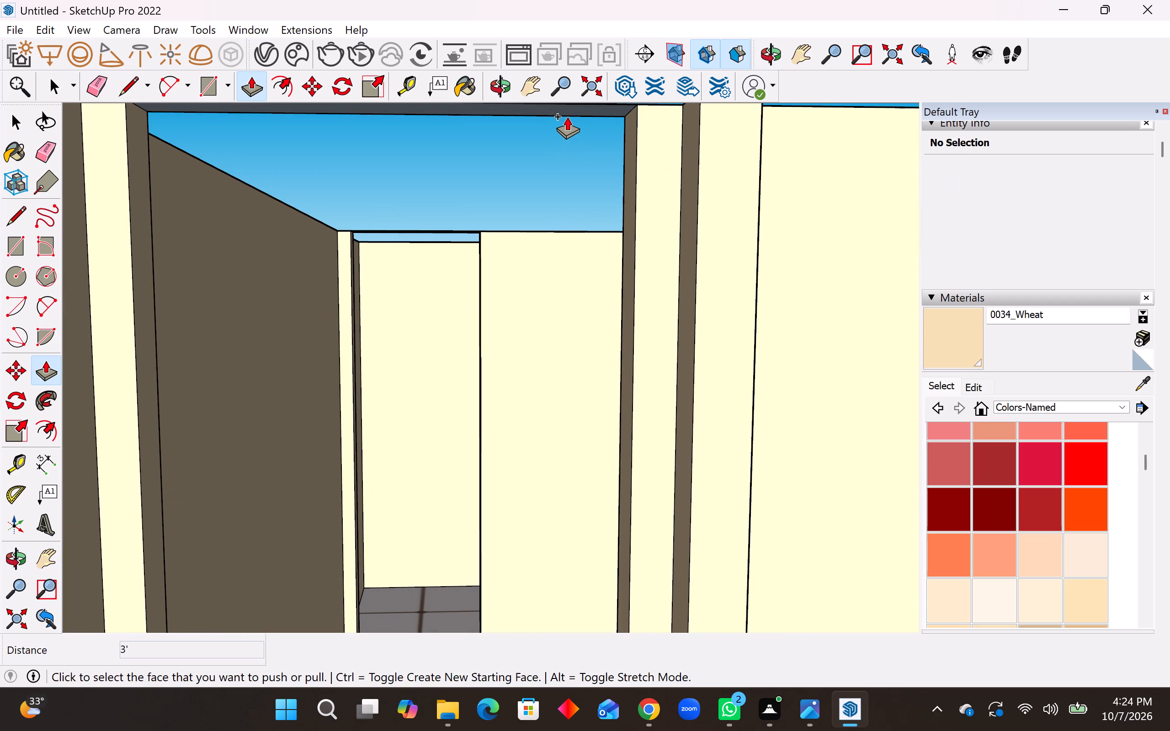
{"action": "left_click", "coordinate": [568, 116]}
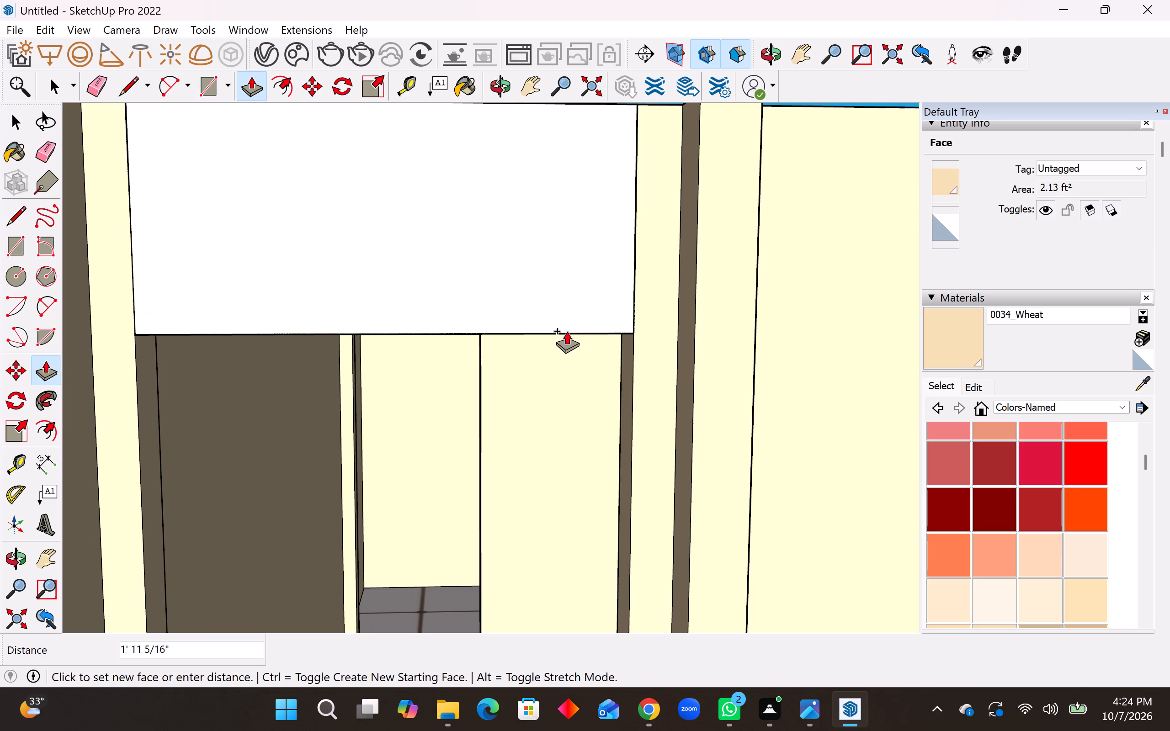
{"action": "type", "text": "3'"}
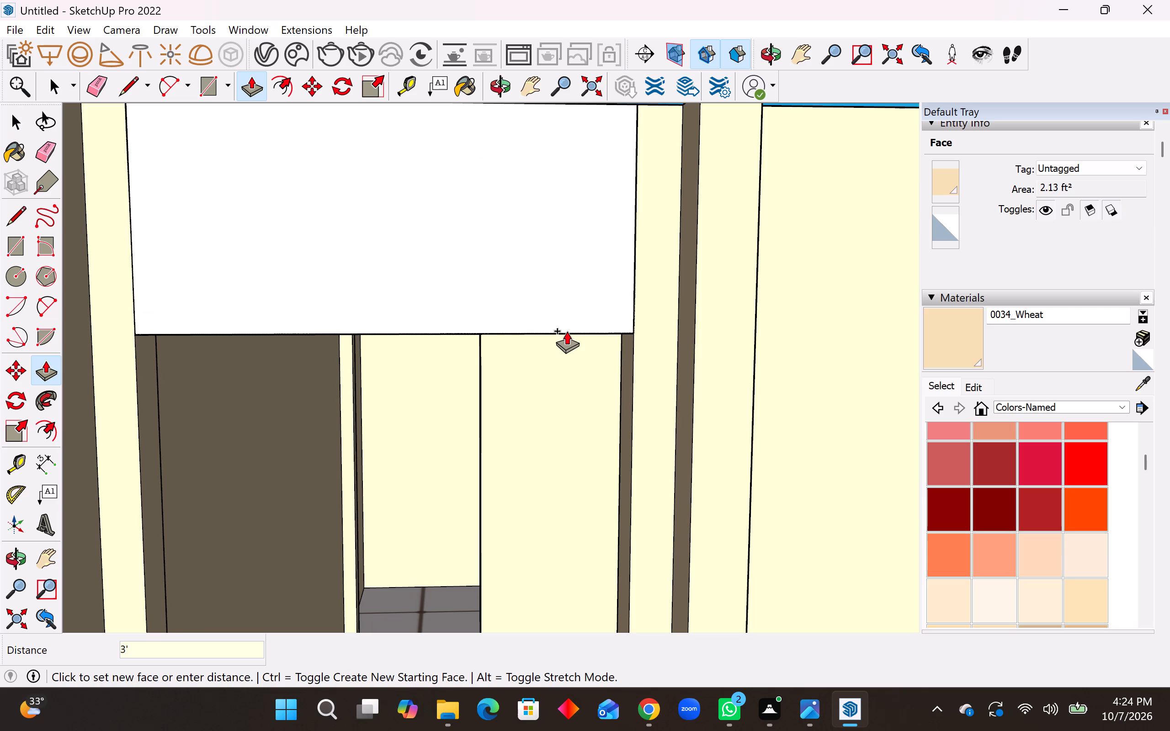
{"action": "key", "text": "Return"}
Extend the underside of the bridge over the small passage's side opening, perpendicular to its rear bridge, down by 3'.
{"action": "scroll", "coordinate": [611, 481], "scroll_direction": "down", "scroll_amount": 1}
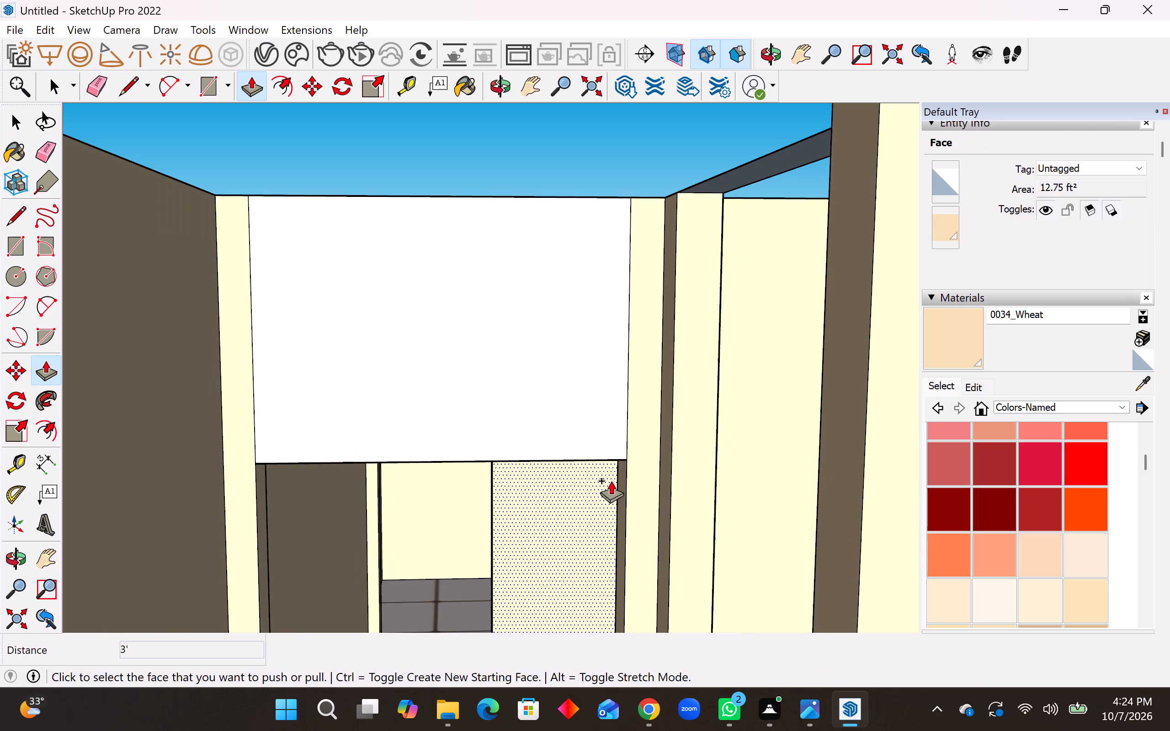
{"action": "scroll", "coordinate": [614, 462], "scroll_direction": "down", "scroll_amount": 1}
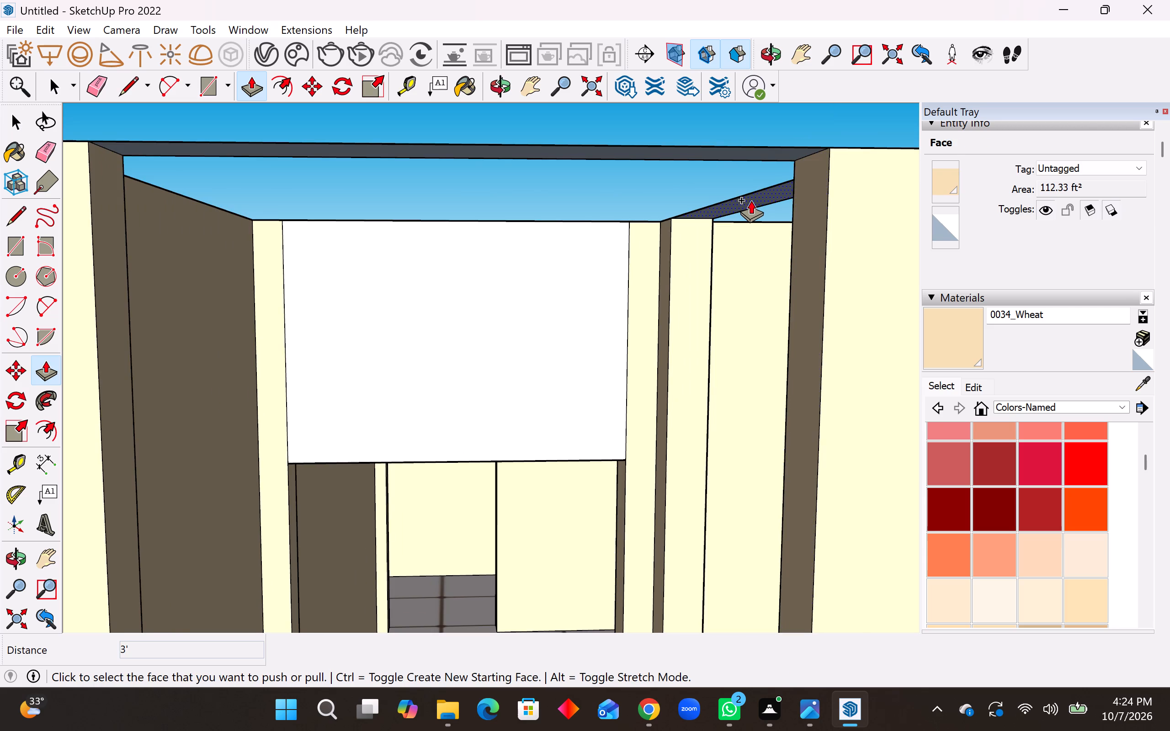
{"action": "left_click", "coordinate": [751, 200]}
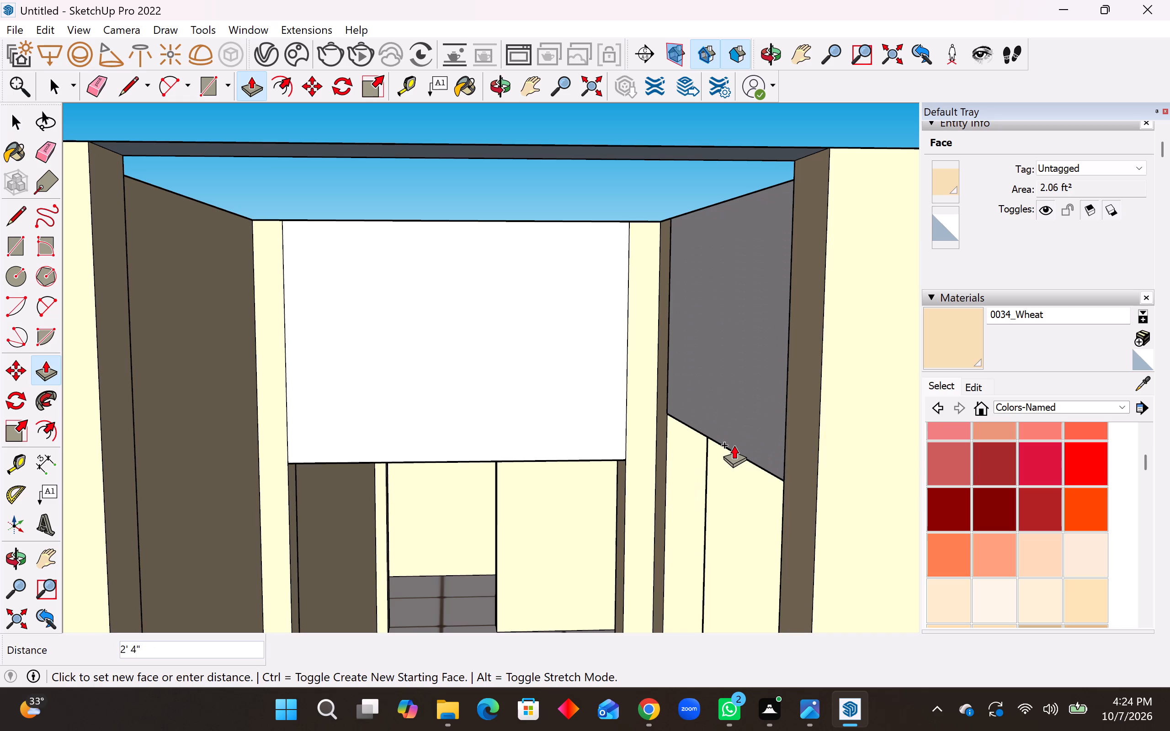
{"action": "key", "text": "3"}
{"action": "key", "text": "apostrophe"}
{"action": "key", "text": "Return"}
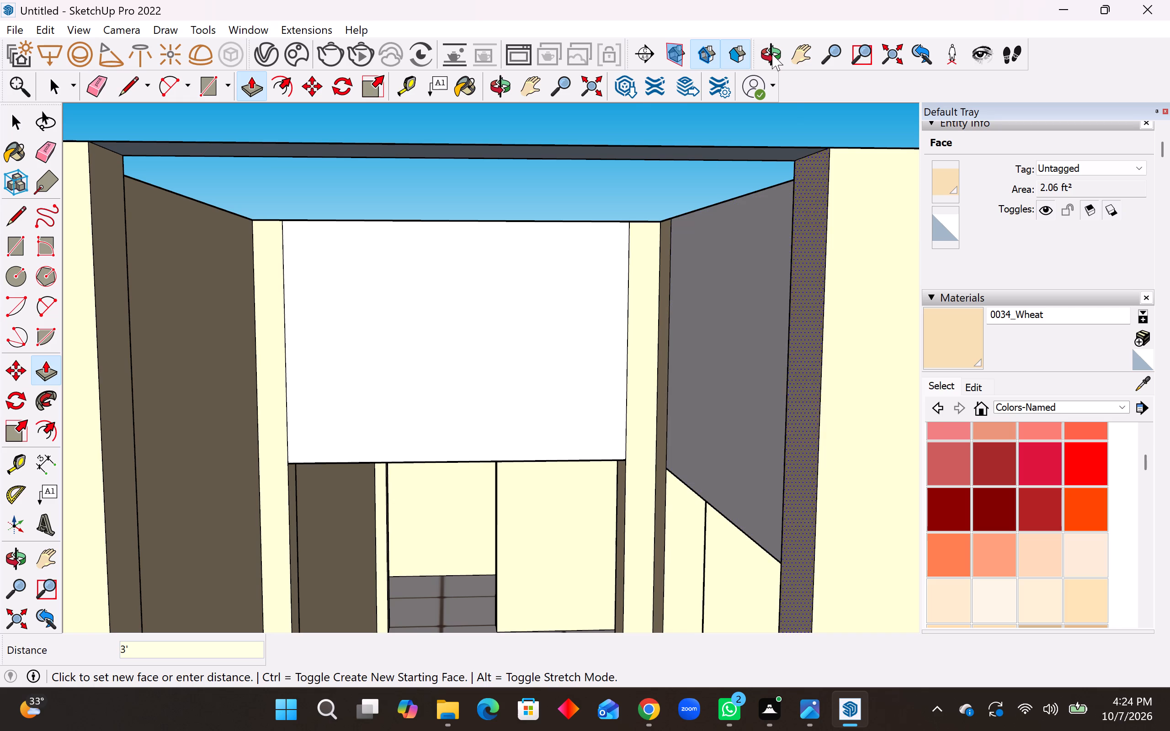
Extend the underside of the front bridge, over the small passage's entrance between the outer wall and the partition, down by 3'.
{"action": "left_click", "coordinate": [637, 154]}
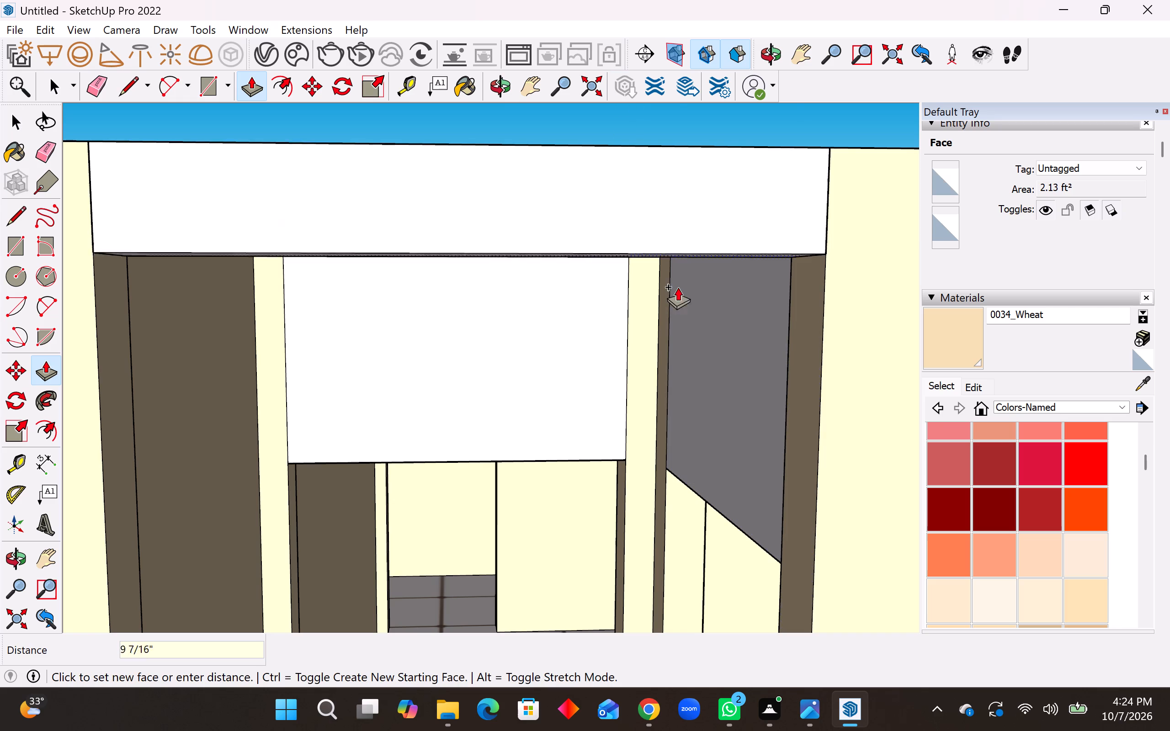
{"action": "key", "text": "3"}
{"action": "key", "text": "apostrophe"}
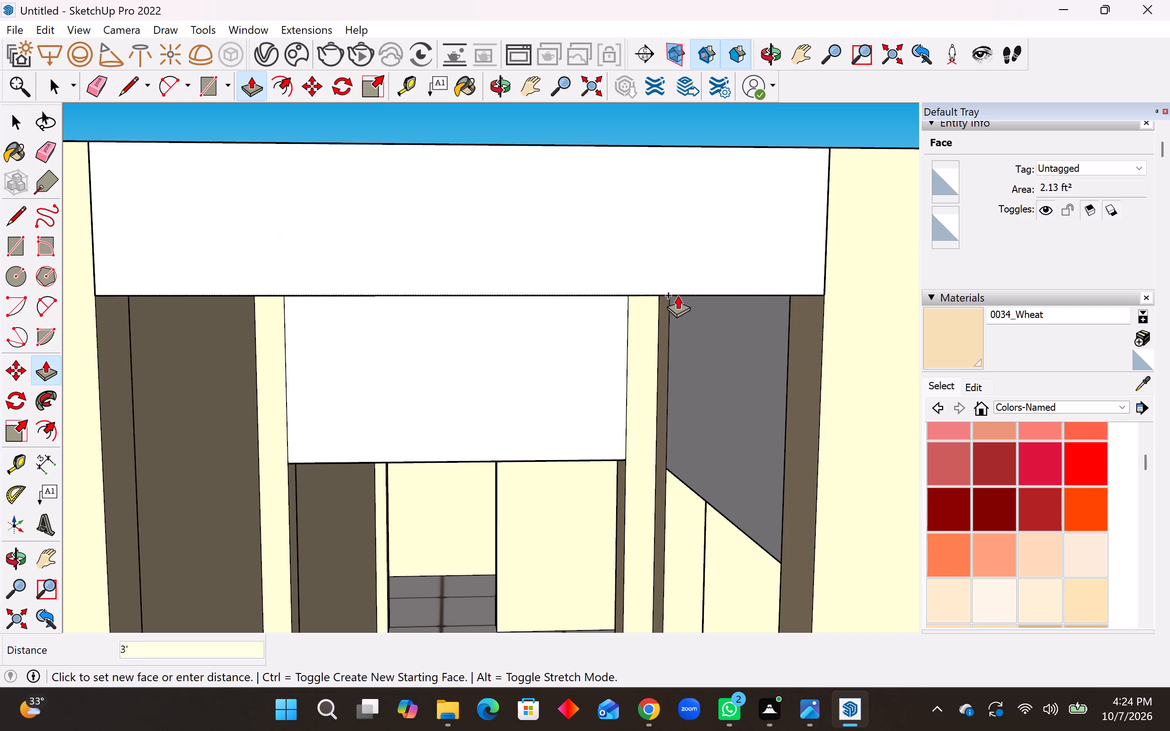
{"action": "key", "text": "Return"}
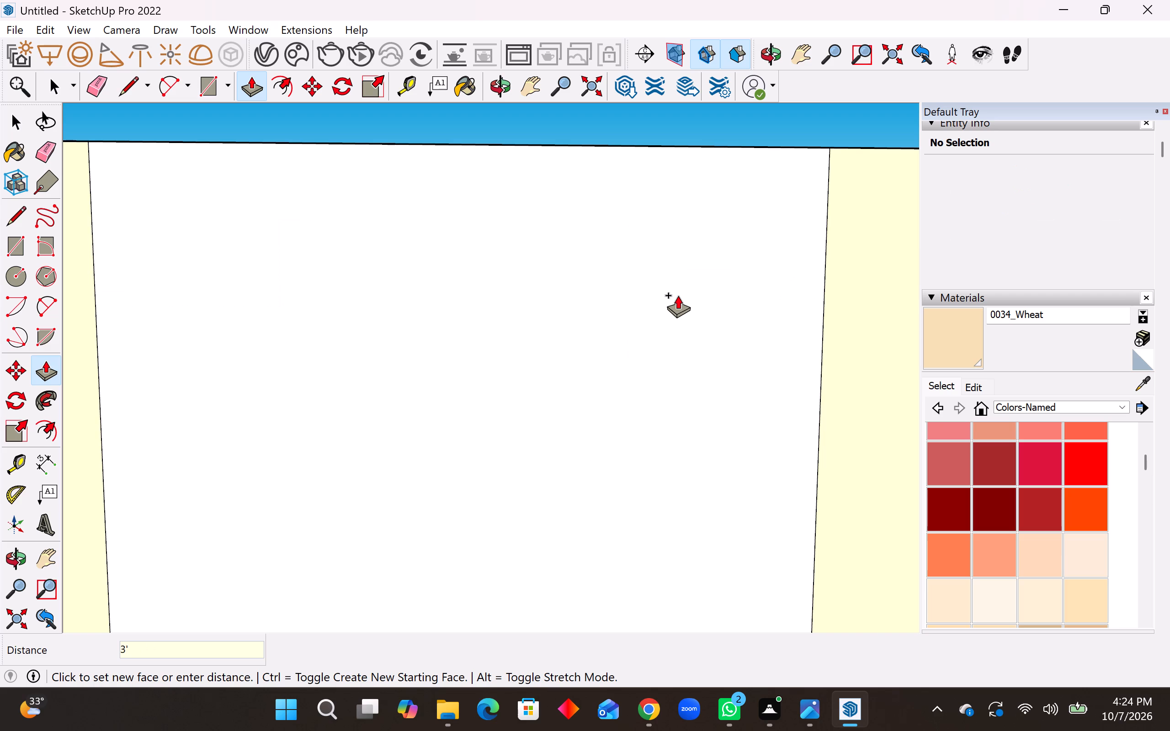
Extend the underside of the short bridge over the side opening of the small central room down by 3' with Push/Pull.
{"action": "scroll", "coordinate": [348, 363], "scroll_direction": "down", "scroll_amount": 10}
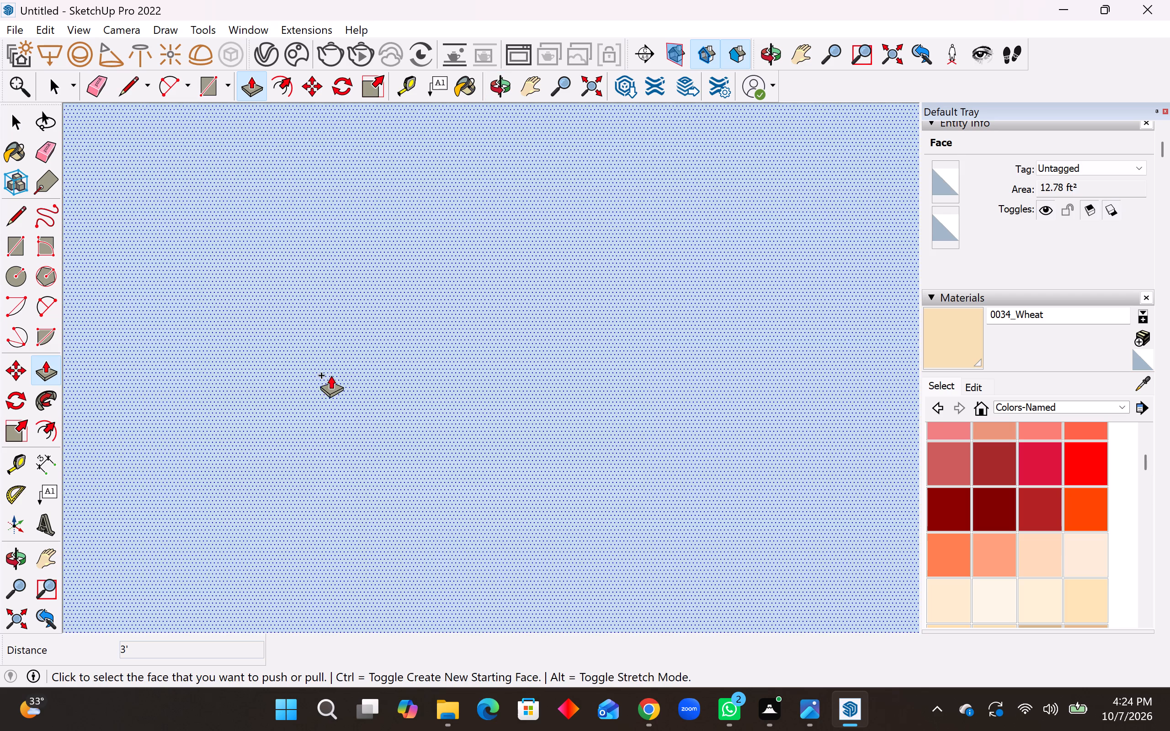
{"action": "scroll", "coordinate": [331, 370], "scroll_direction": "down", "scroll_amount": 9}
{"action": "middle_click_drag", "start_coordinate": [343, 353], "coordinate": [360, 638]}
{"action": "scroll", "coordinate": [381, 455], "scroll_direction": "down", "scroll_amount": 11}
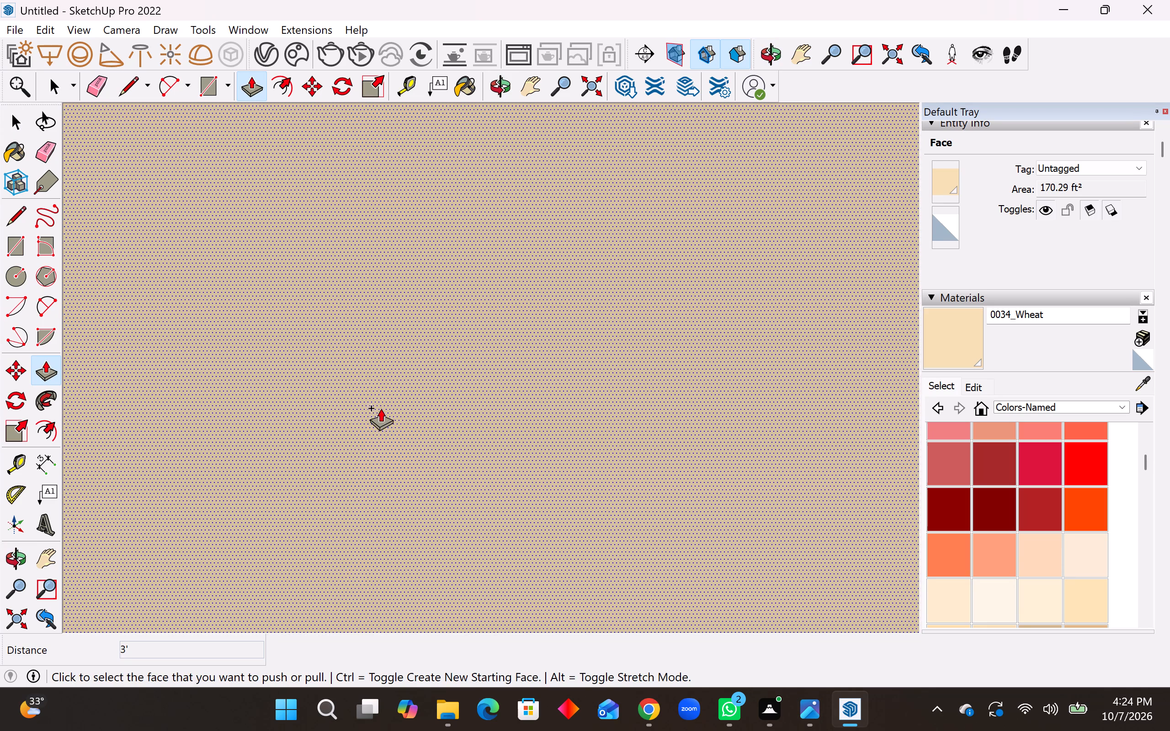
{"action": "scroll", "coordinate": [381, 408], "scroll_direction": "down", "scroll_amount": 16}
{"action": "scroll", "coordinate": [381, 406], "scroll_direction": "down", "scroll_amount": 18}
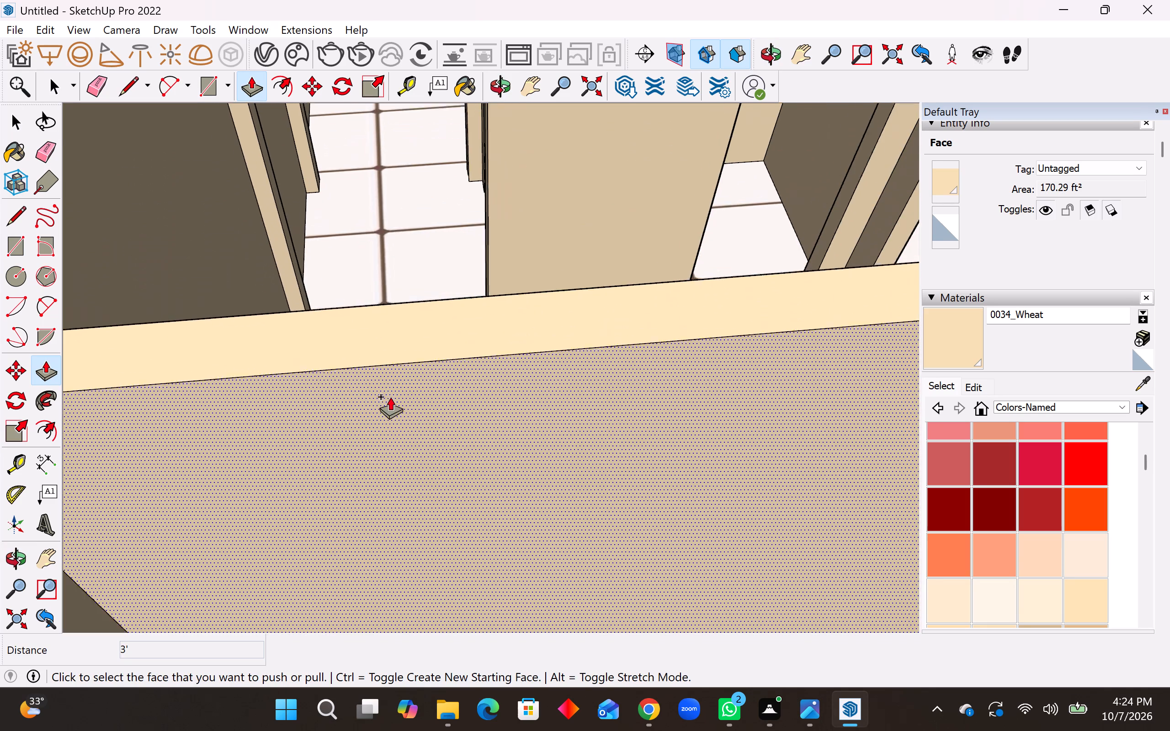
{"action": "scroll", "coordinate": [390, 397], "scroll_direction": "down", "scroll_amount": 17}
{"action": "scroll", "coordinate": [264, 438], "scroll_direction": "down", "scroll_amount": 9}
{"action": "scroll", "coordinate": [408, 334], "scroll_direction": "up", "scroll_amount": 2}
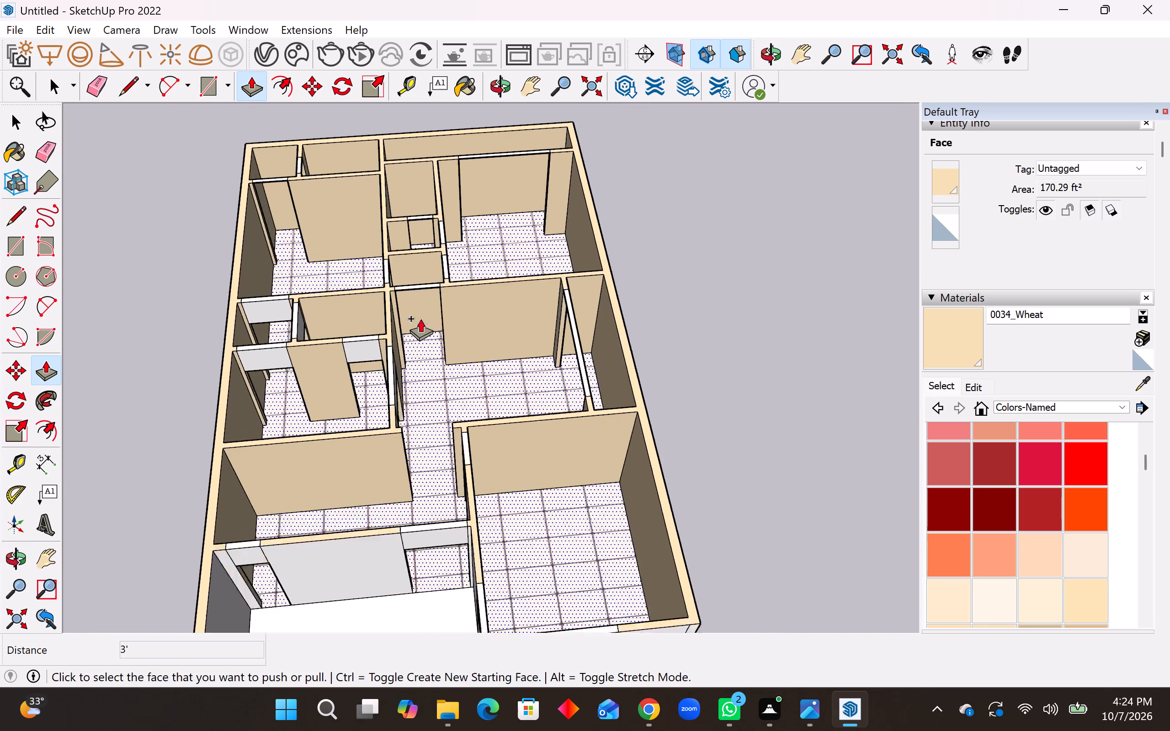
{"action": "scroll", "coordinate": [420, 318], "scroll_direction": "up", "scroll_amount": 7}
{"action": "scroll", "coordinate": [505, 363], "scroll_direction": "down", "scroll_amount": 5}
{"action": "middle_click_drag", "start_coordinate": [472, 306], "coordinate": [514, 269]}
{"action": "scroll", "coordinate": [456, 246], "scroll_direction": "up", "scroll_amount": 10}
{"action": "middle_click_drag", "start_coordinate": [488, 350], "coordinate": [480, 323]}
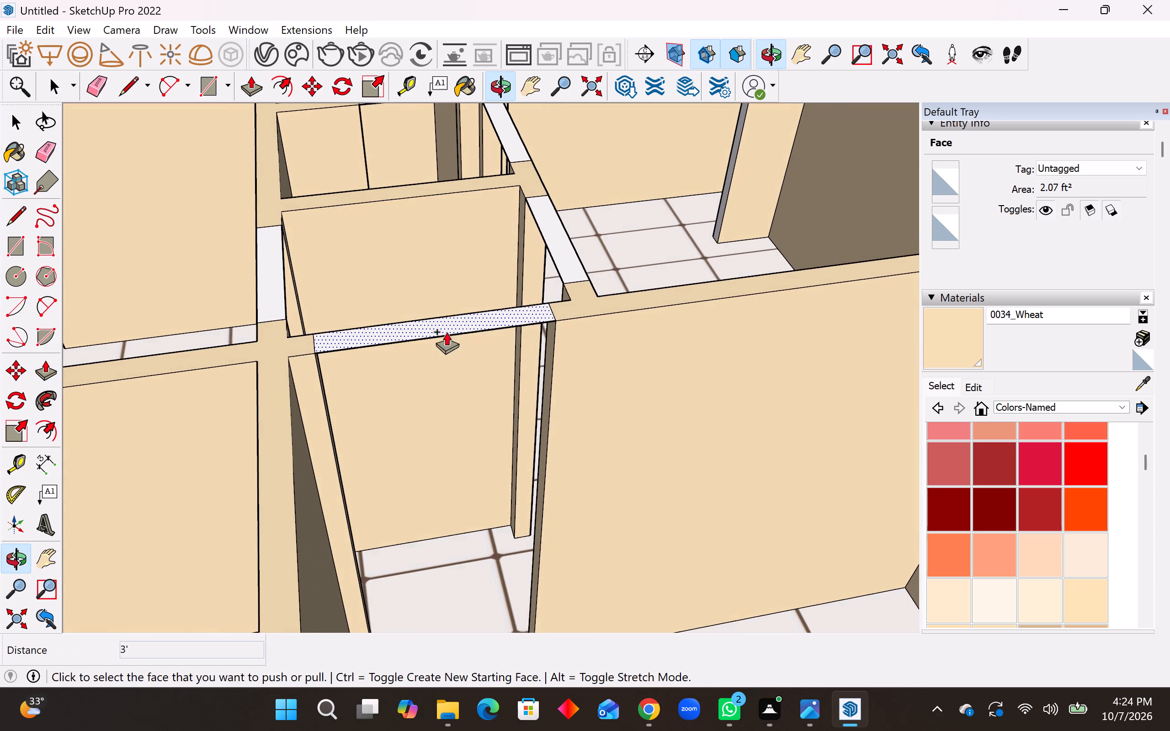
{"action": "scroll", "coordinate": [546, 671], "scroll_direction": "down", "scroll_amount": 4}
{"action": "scroll", "coordinate": [482, 557], "scroll_direction": "down", "scroll_amount": 10}
{"action": "scroll", "coordinate": [447, 366], "scroll_direction": "up", "scroll_amount": 4}
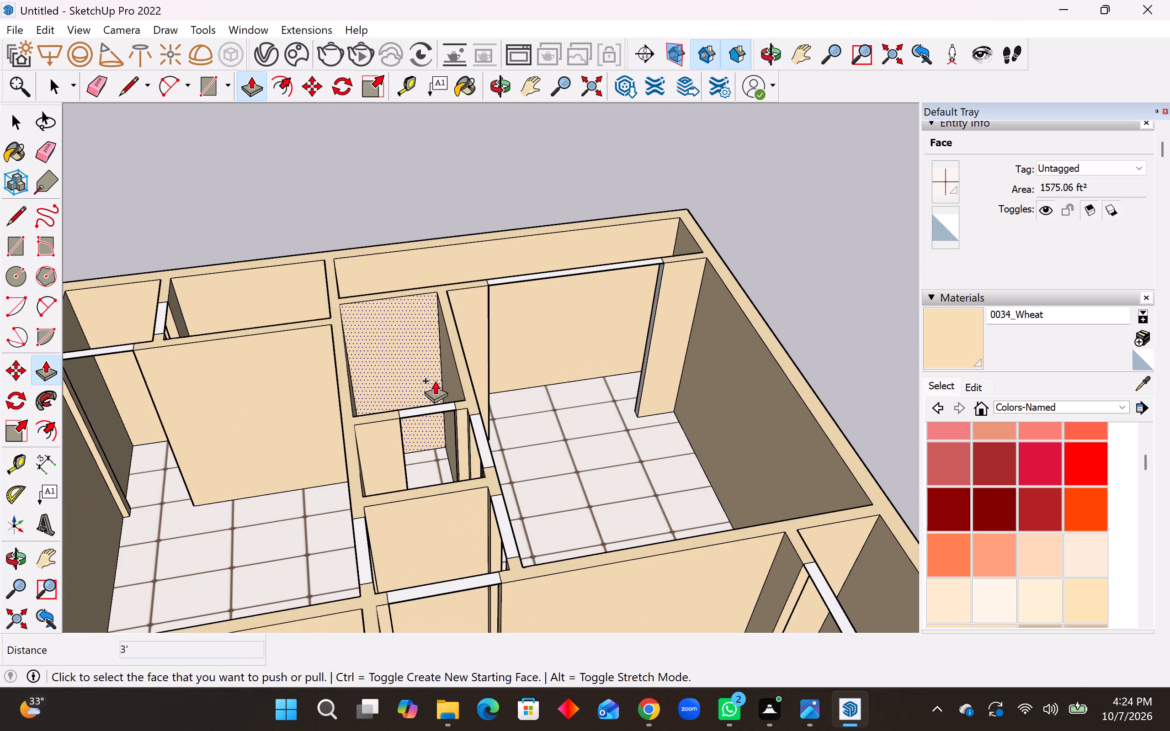
{"action": "middle_click_drag", "start_coordinate": [457, 551], "coordinate": [379, 346]}
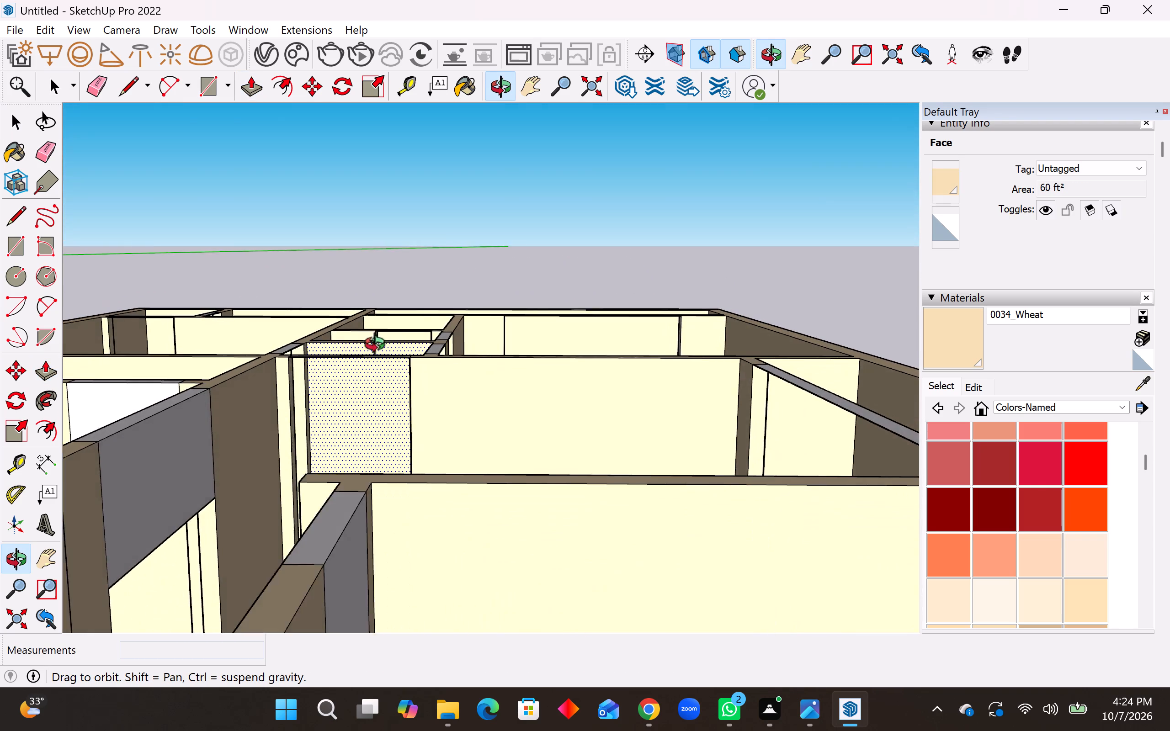
{"action": "middle_click_drag", "start_coordinate": [379, 346], "coordinate": [312, 332]}
{"action": "scroll", "coordinate": [193, 343], "scroll_direction": "up", "scroll_amount": 9}
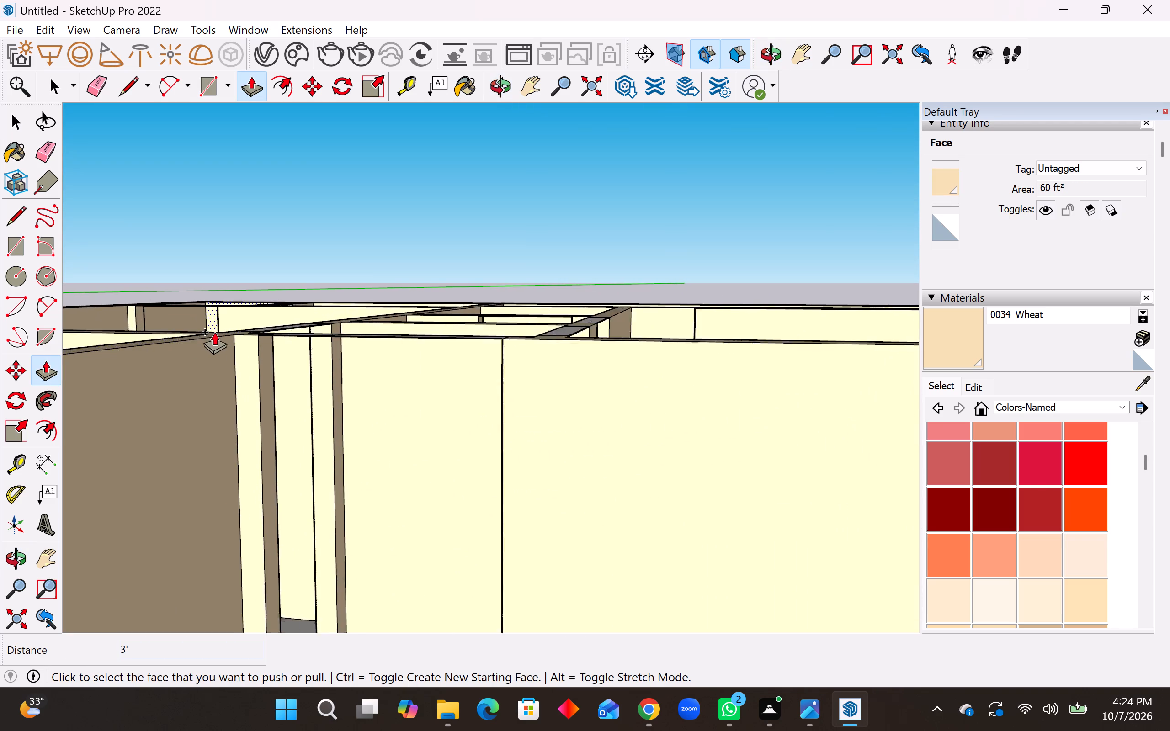
{"action": "scroll", "coordinate": [214, 332], "scroll_direction": "up", "scroll_amount": 7}
{"action": "middle_click_drag", "start_coordinate": [382, 346], "coordinate": [380, 306]}
{"action": "scroll", "coordinate": [377, 308], "scroll_direction": "up", "scroll_amount": 1}
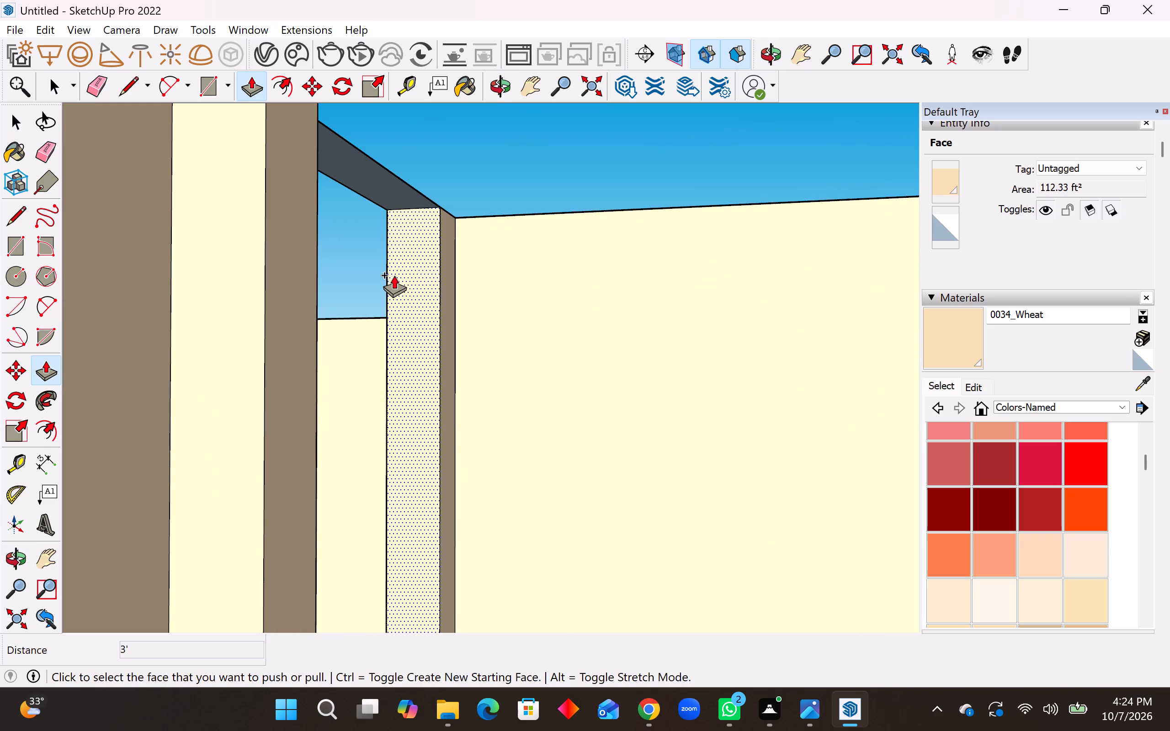
{"action": "left_click", "coordinate": [378, 185]}
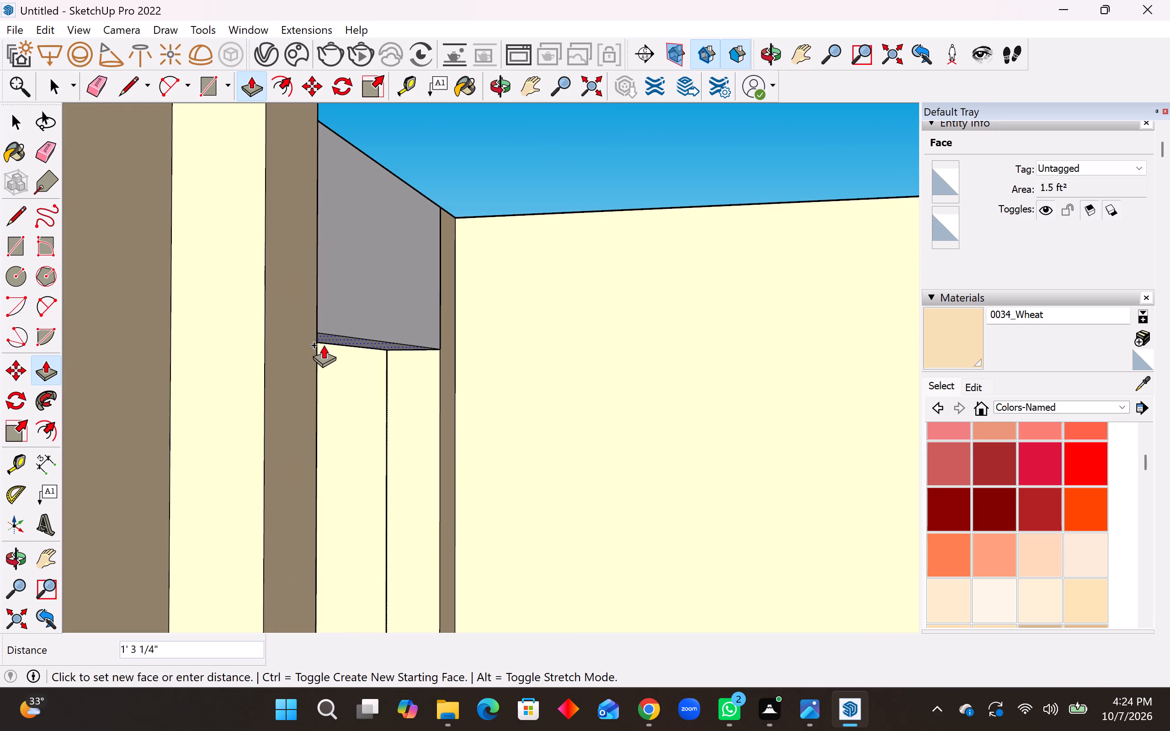
{"action": "type", "text": "3'"}
{"action": "key", "text": "Return"}
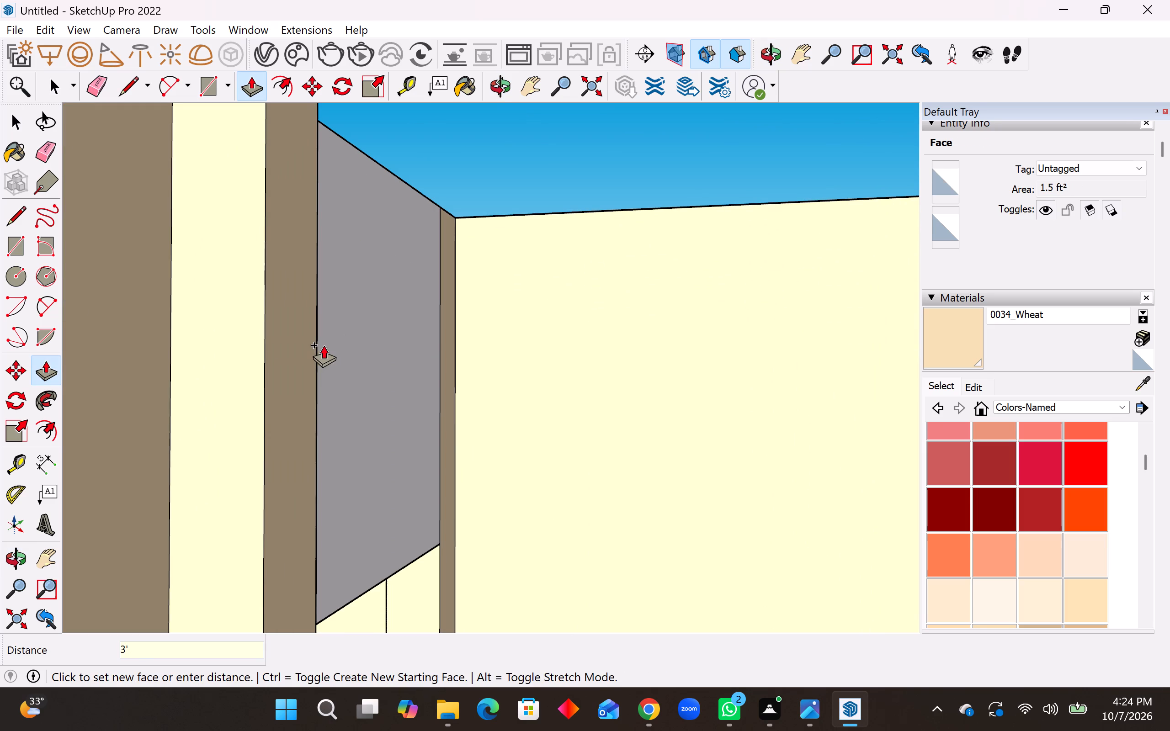
Push/Pull the underside of the front bridge, over the same small central room's entrance from the large tiled room, down by 3'.
{"action": "scroll", "coordinate": [328, 453], "scroll_direction": "down", "scroll_amount": 2}
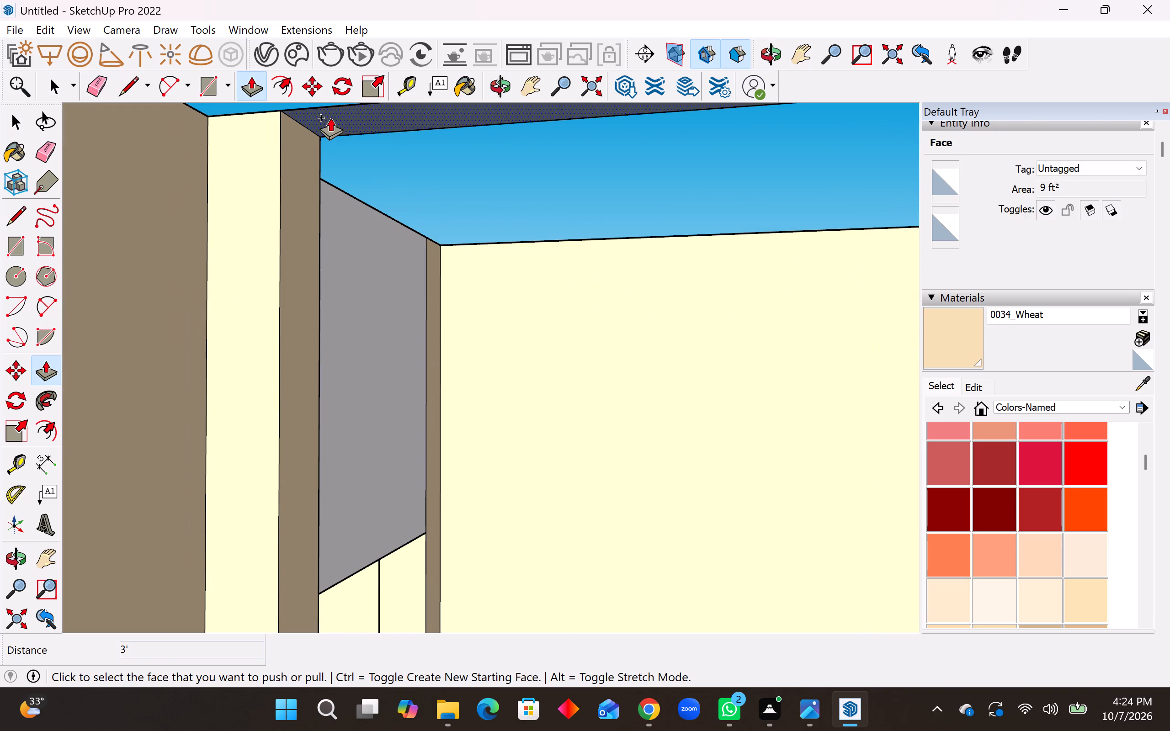
{"action": "left_click", "coordinate": [330, 119]}
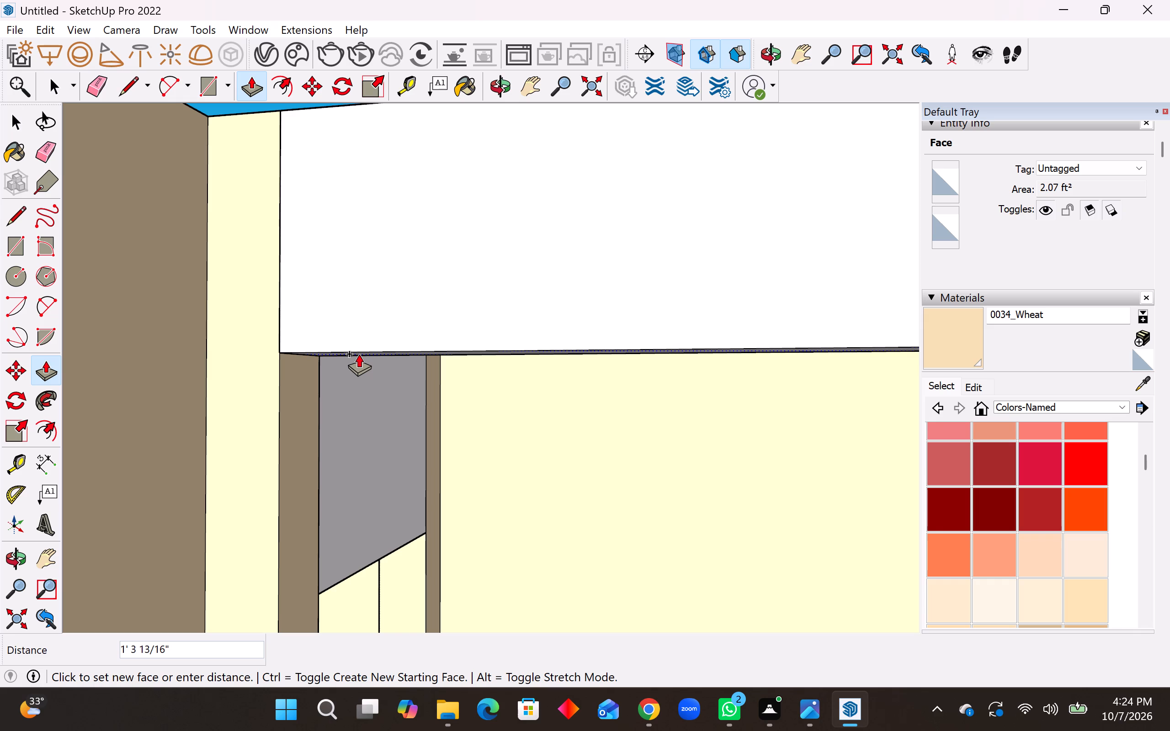
{"action": "type", "text": "3'"}
{"action": "key", "text": "Return"}
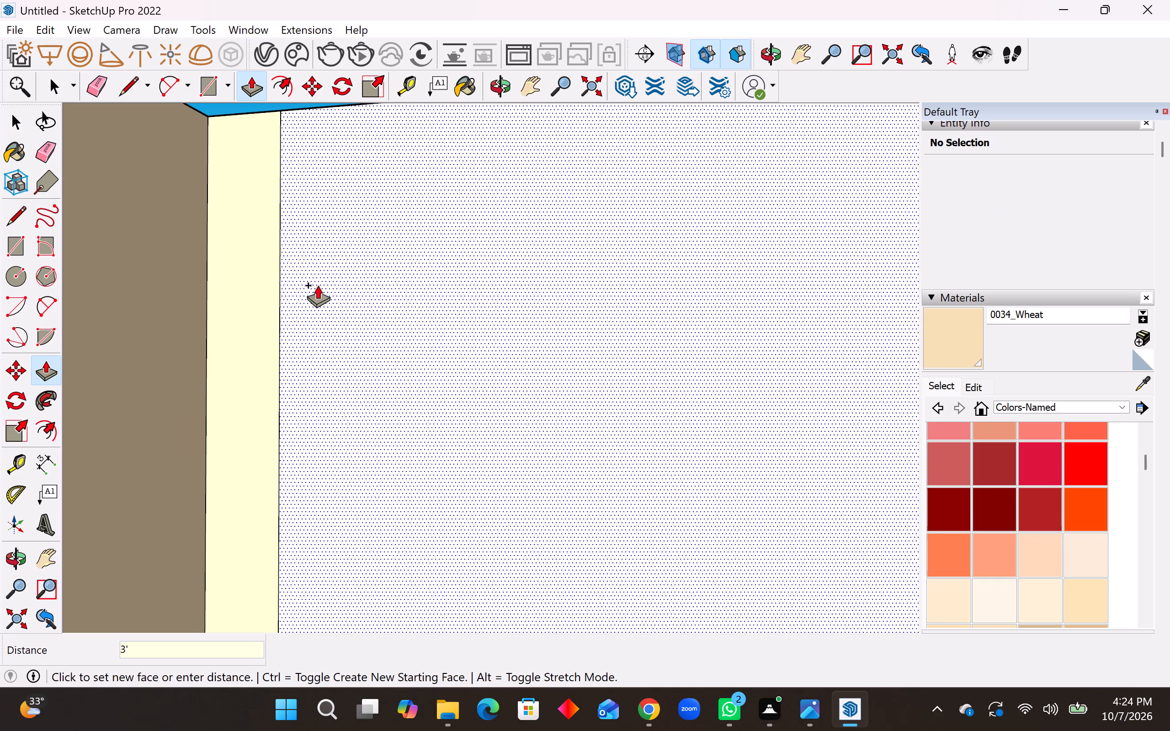
Extend the underside of the long bridge over the large tiled room's wide opening, parallel to the outer wall, down by 3'.
{"action": "middle_click_drag", "start_coordinate": [314, 277], "coordinate": [315, 456]}
{"action": "scroll", "coordinate": [148, 321], "scroll_direction": "down", "scroll_amount": 12}
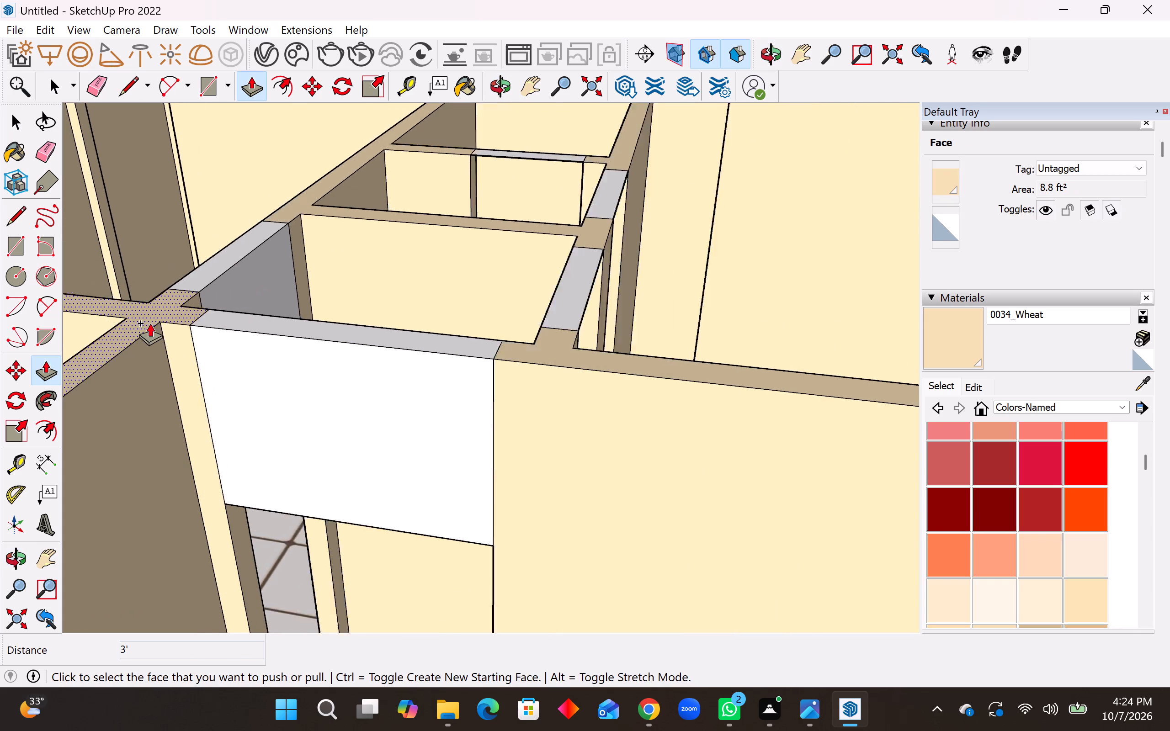
{"action": "scroll", "coordinate": [150, 323], "scroll_direction": "down", "scroll_amount": 6}
{"action": "scroll", "coordinate": [63, 183], "scroll_direction": "down", "scroll_amount": 7}
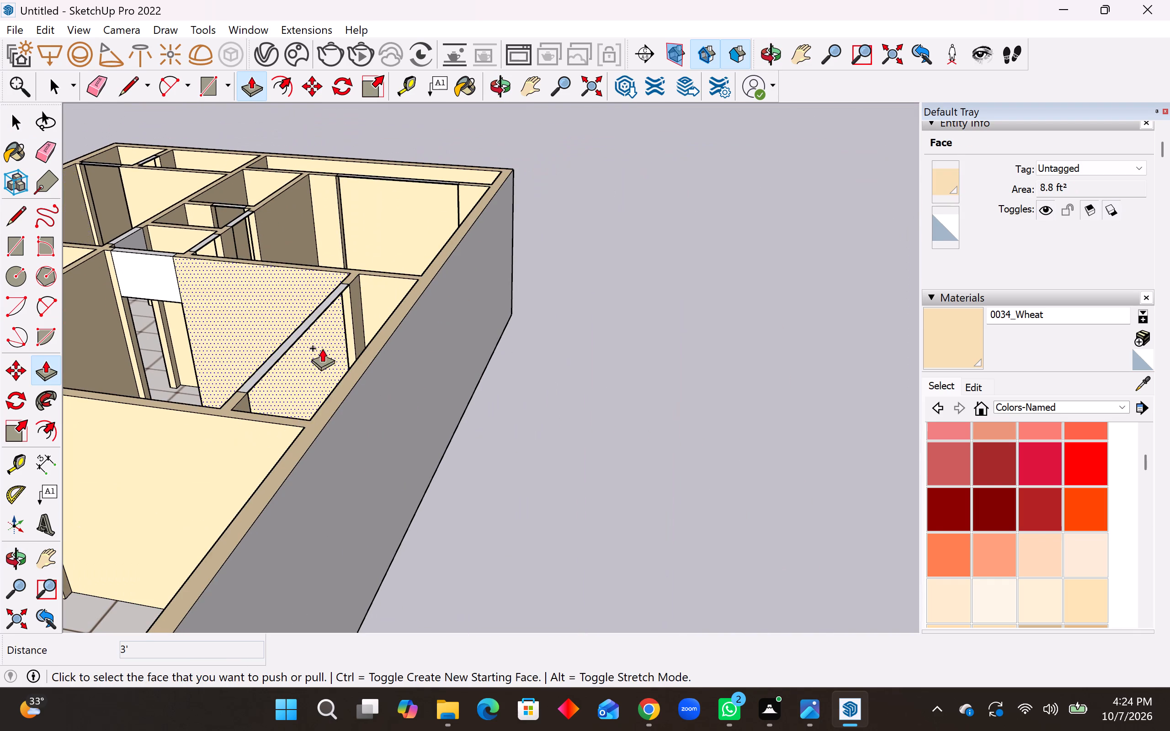
{"action": "middle_click_drag", "start_coordinate": [274, 346], "coordinate": [660, 374]}
{"action": "scroll", "coordinate": [678, 355], "scroll_direction": "up", "scroll_amount": 4}
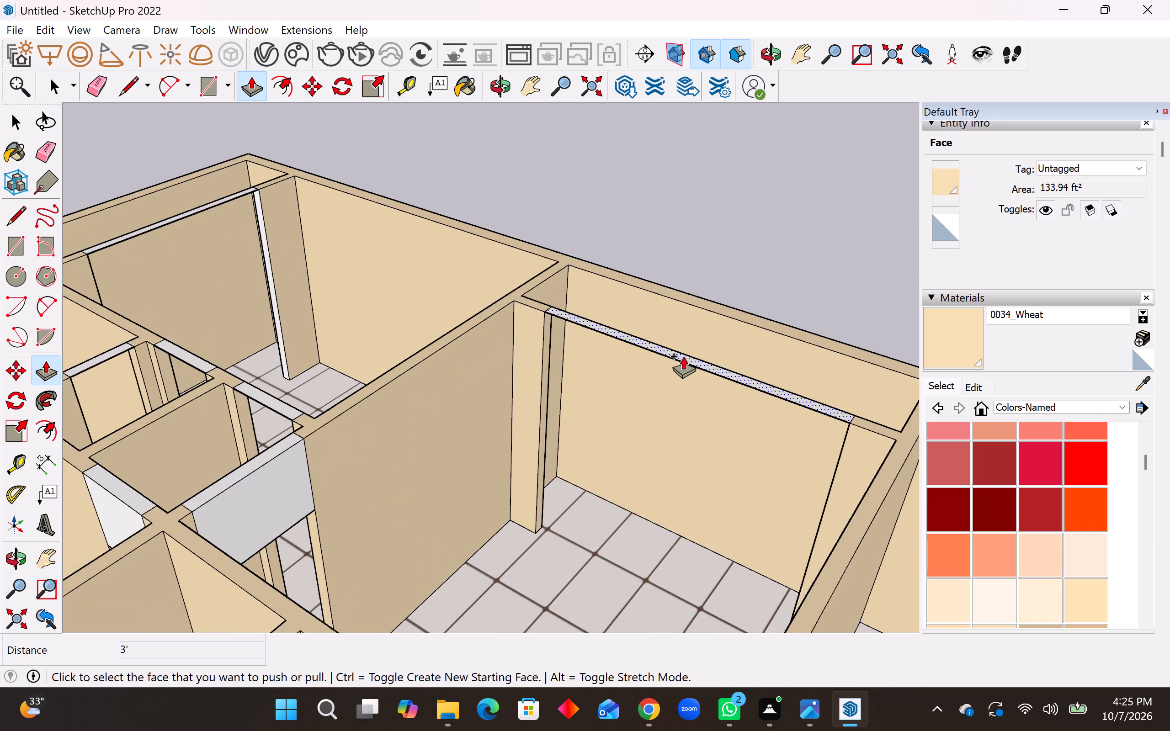
{"action": "scroll", "coordinate": [684, 356], "scroll_direction": "up", "scroll_amount": 4}
{"action": "middle_click_drag", "start_coordinate": [745, 380], "coordinate": [723, 208]}
{"action": "scroll", "coordinate": [744, 356], "scroll_direction": "up", "scroll_amount": 1}
{"action": "middle_click_drag", "start_coordinate": [723, 196], "coordinate": [723, 195]}
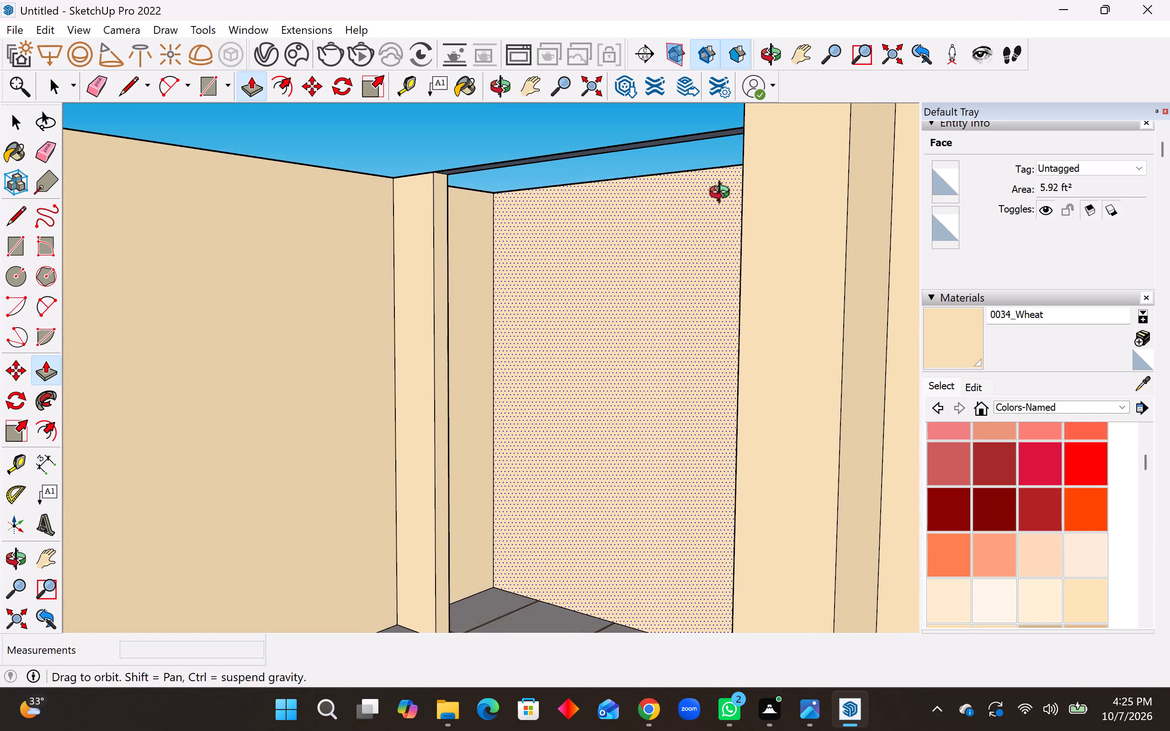
{"action": "middle_click_drag", "start_coordinate": [723, 195], "coordinate": [724, 182]}
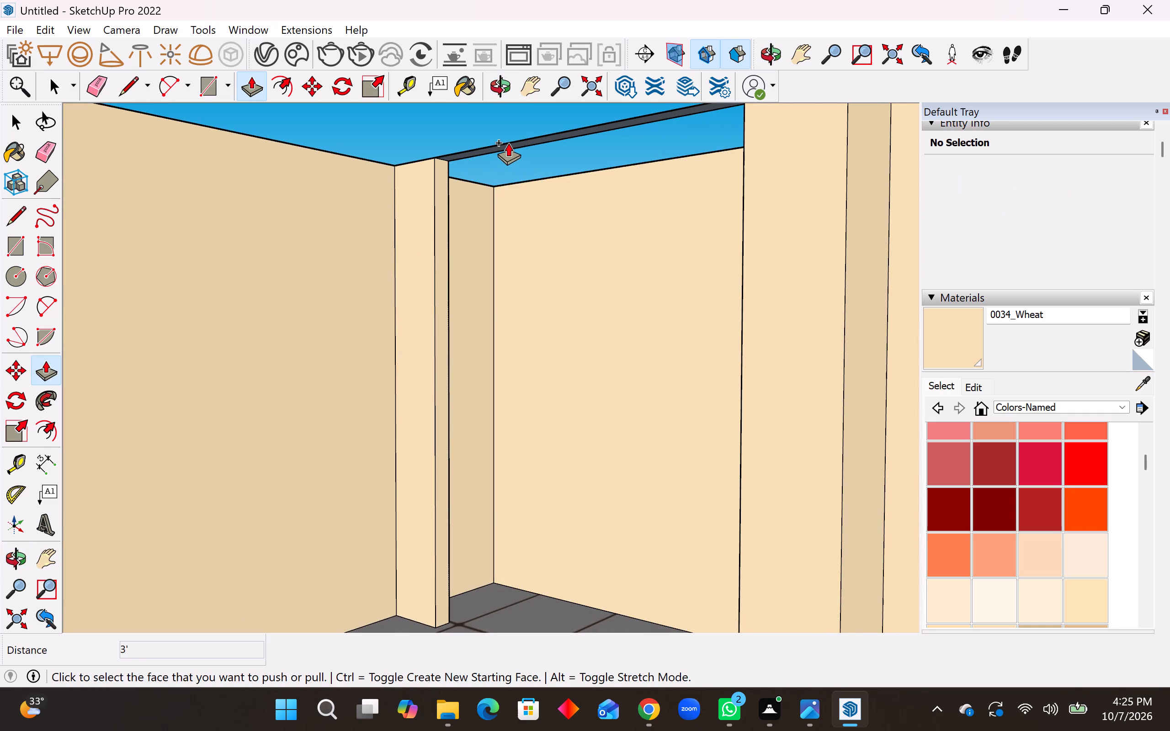
{"action": "scroll", "coordinate": [516, 138], "scroll_direction": "up", "scroll_amount": 7}
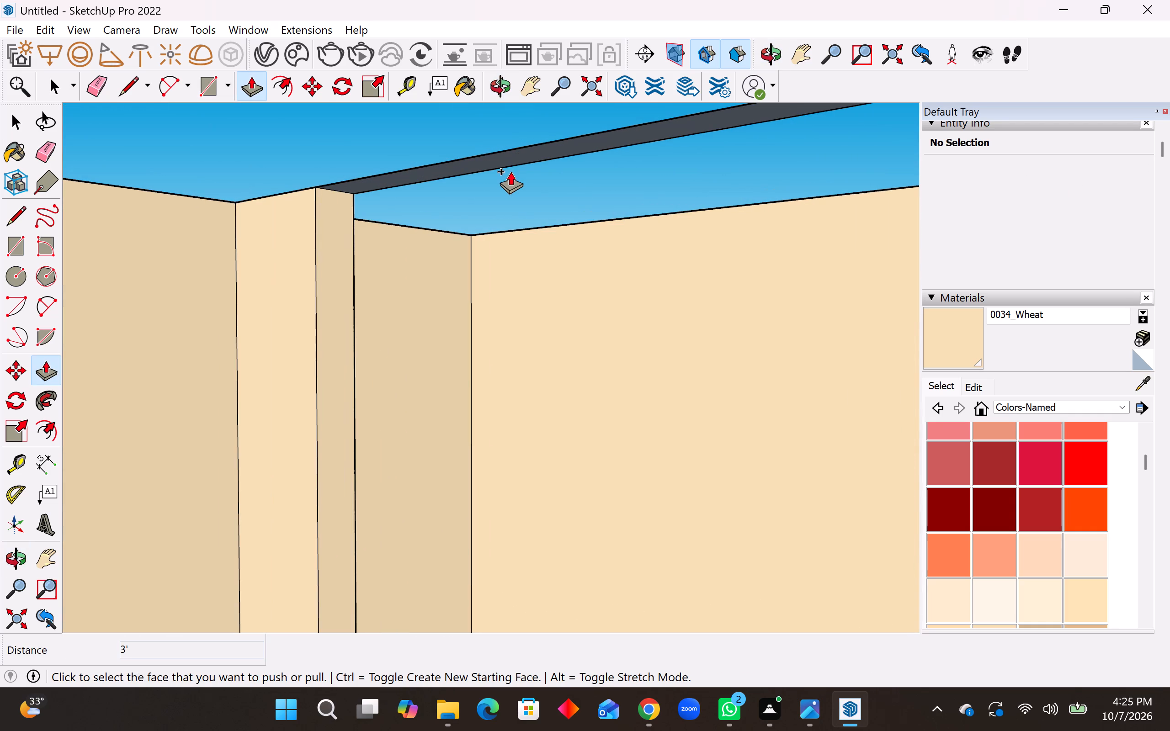
{"action": "left_click", "coordinate": [514, 162]}
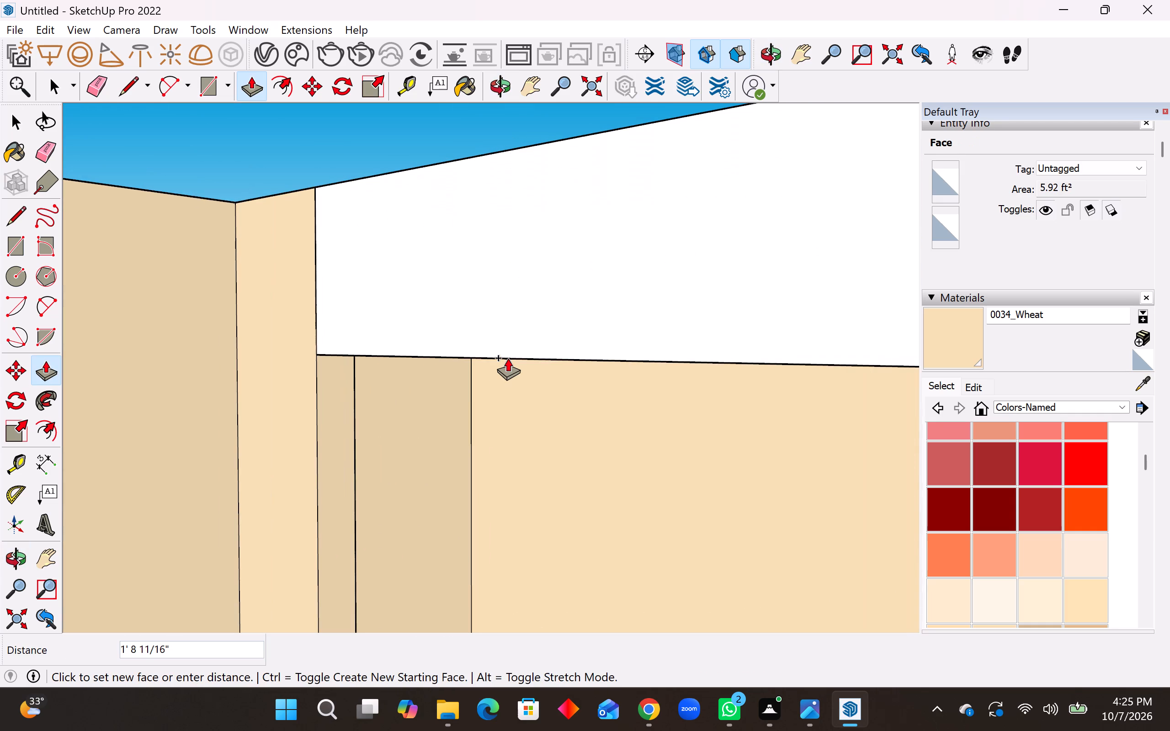
{"action": "type", "text": "3'"}
{"action": "key", "text": "Return"}
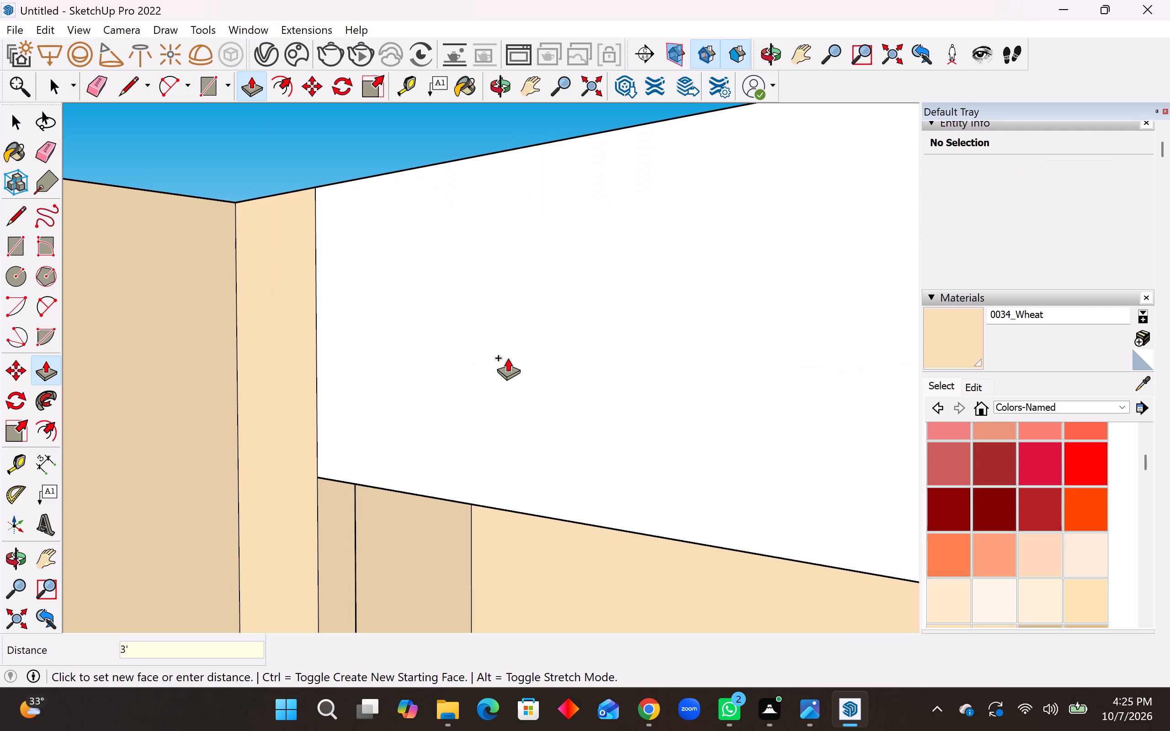
Paint the remaining white, narrow wall face beside the wide opening in the rear tiled room with 0034_Wheat.
{"action": "middle_click_drag", "start_coordinate": [382, 136], "coordinate": [406, 279]}
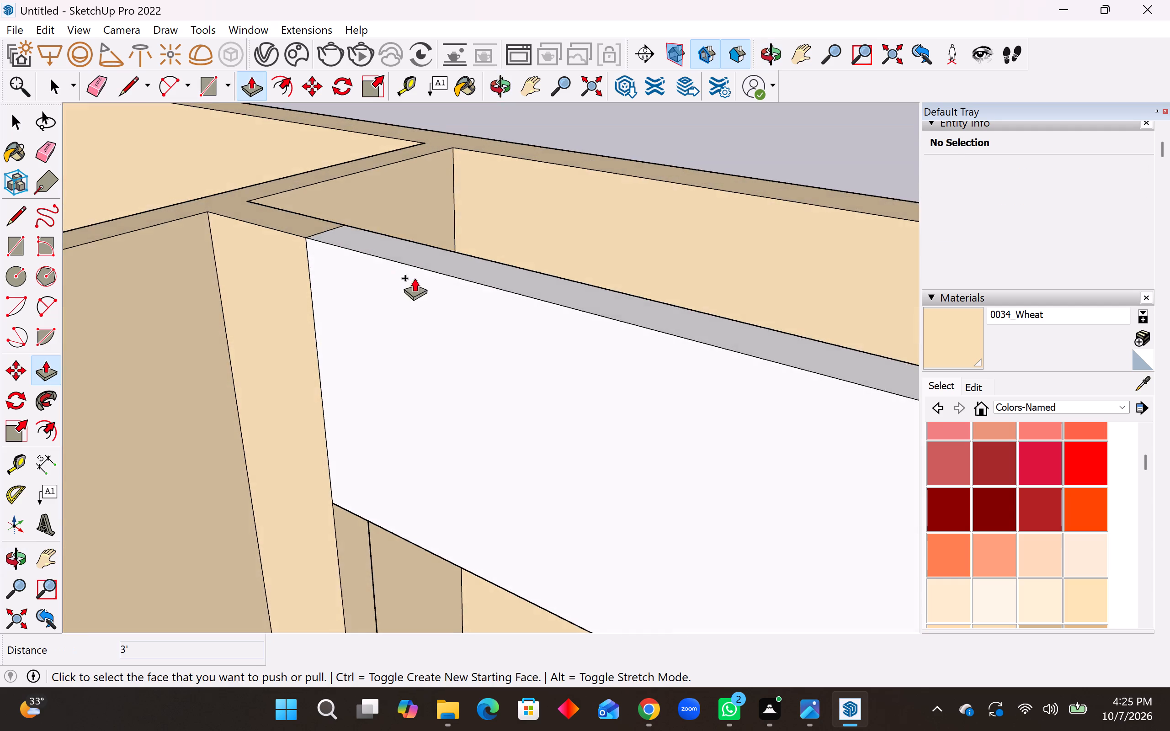
{"action": "scroll", "coordinate": [468, 255], "scroll_direction": "down", "scroll_amount": 20}
{"action": "scroll", "coordinate": [468, 255], "scroll_direction": "down", "scroll_amount": 2}
{"action": "scroll", "coordinate": [504, 220], "scroll_direction": "up", "scroll_amount": 5}
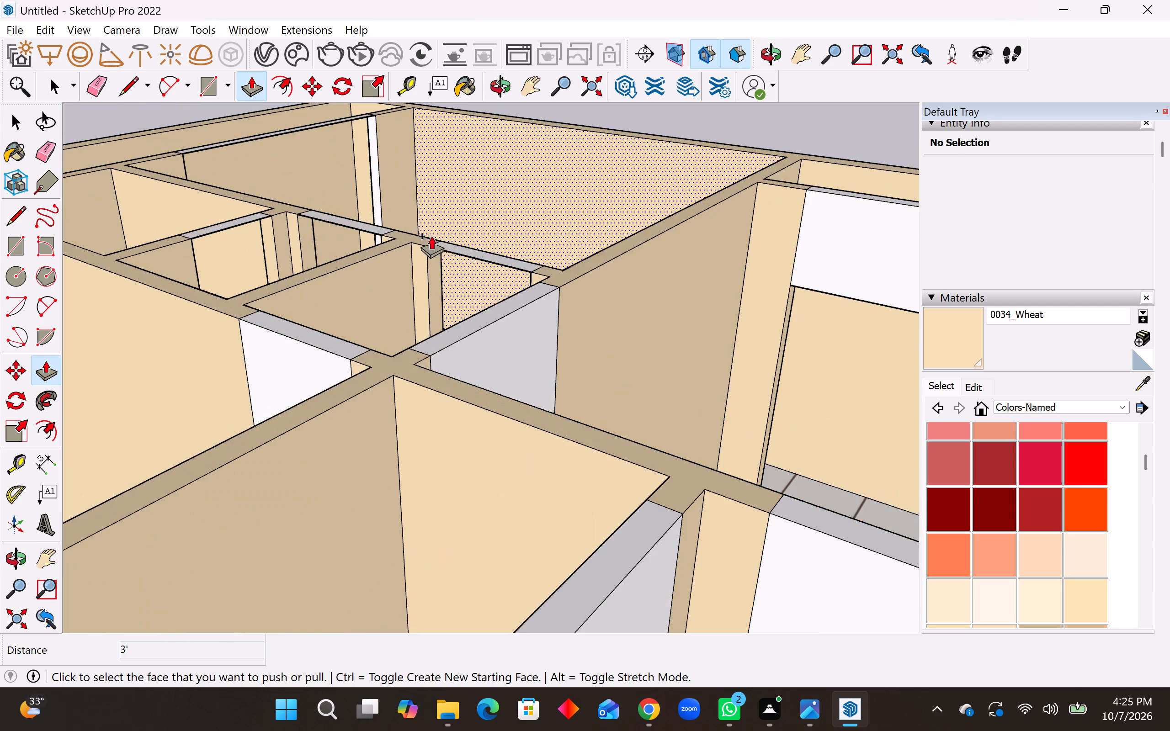
{"action": "scroll", "coordinate": [436, 237], "scroll_direction": "up", "scroll_amount": 4}
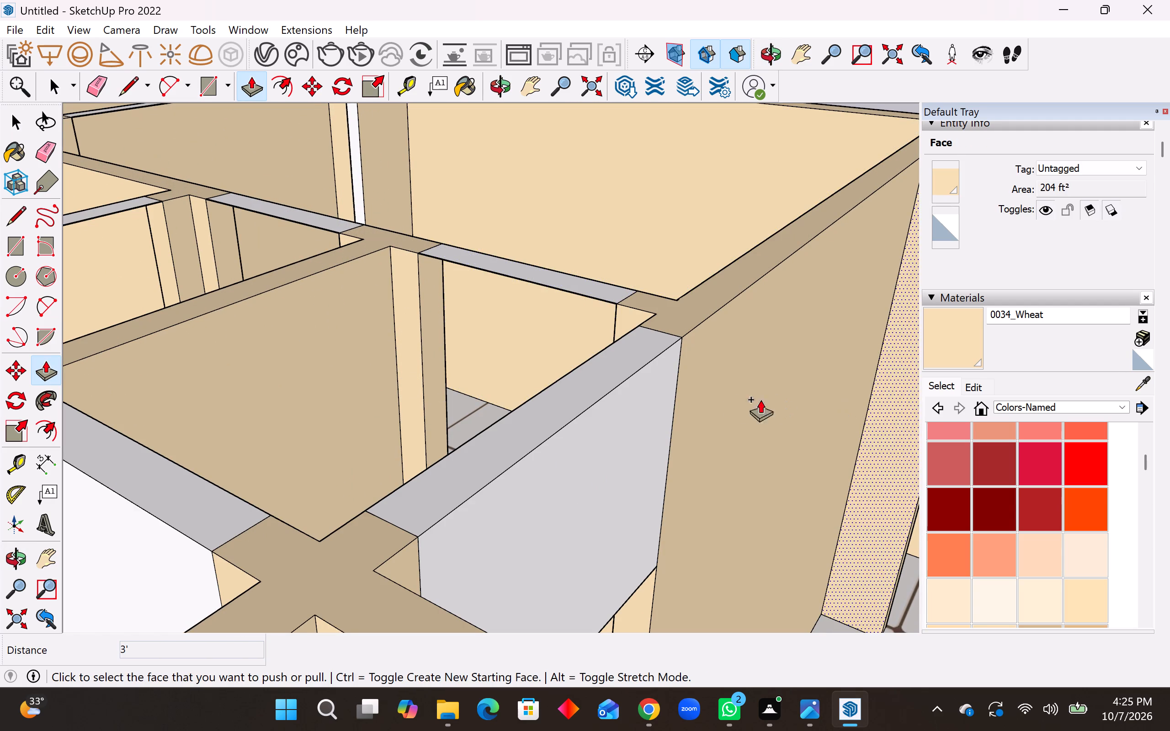
{"action": "middle_click_drag", "start_coordinate": [556, 333], "coordinate": [614, 337]}
{"action": "scroll", "coordinate": [588, 277], "scroll_direction": "up", "scroll_amount": 6}
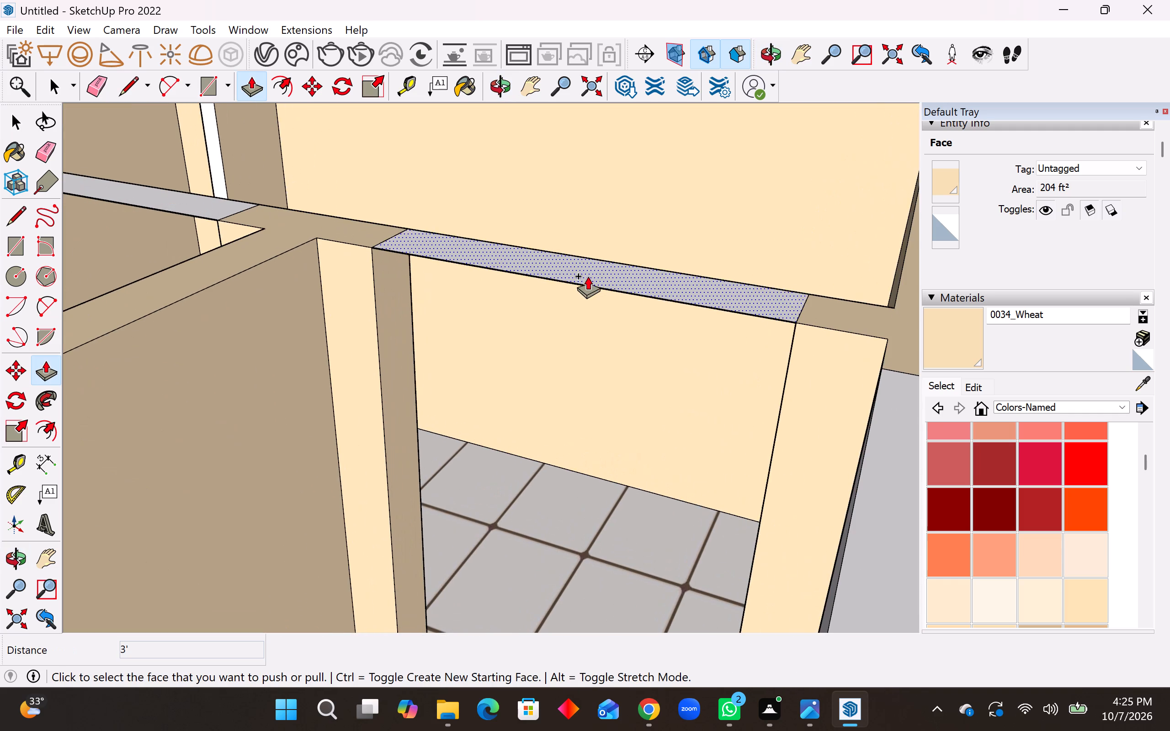
{"action": "scroll", "coordinate": [787, 411], "scroll_direction": "down", "scroll_amount": 4}
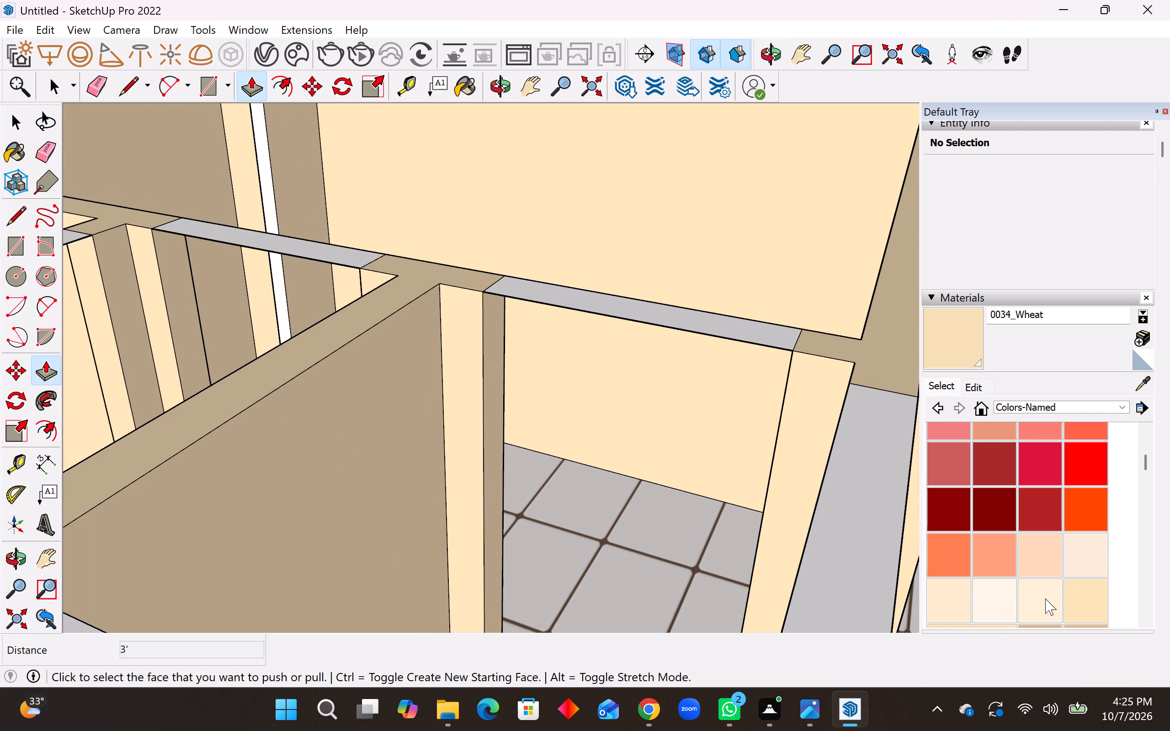
{"action": "scroll", "coordinate": [1045, 599], "scroll_direction": "down", "scroll_amount": 1}
{"action": "left_click", "coordinate": [1008, 597]}
{"action": "scroll", "coordinate": [733, 558], "scroll_direction": "down", "scroll_amount": 4}
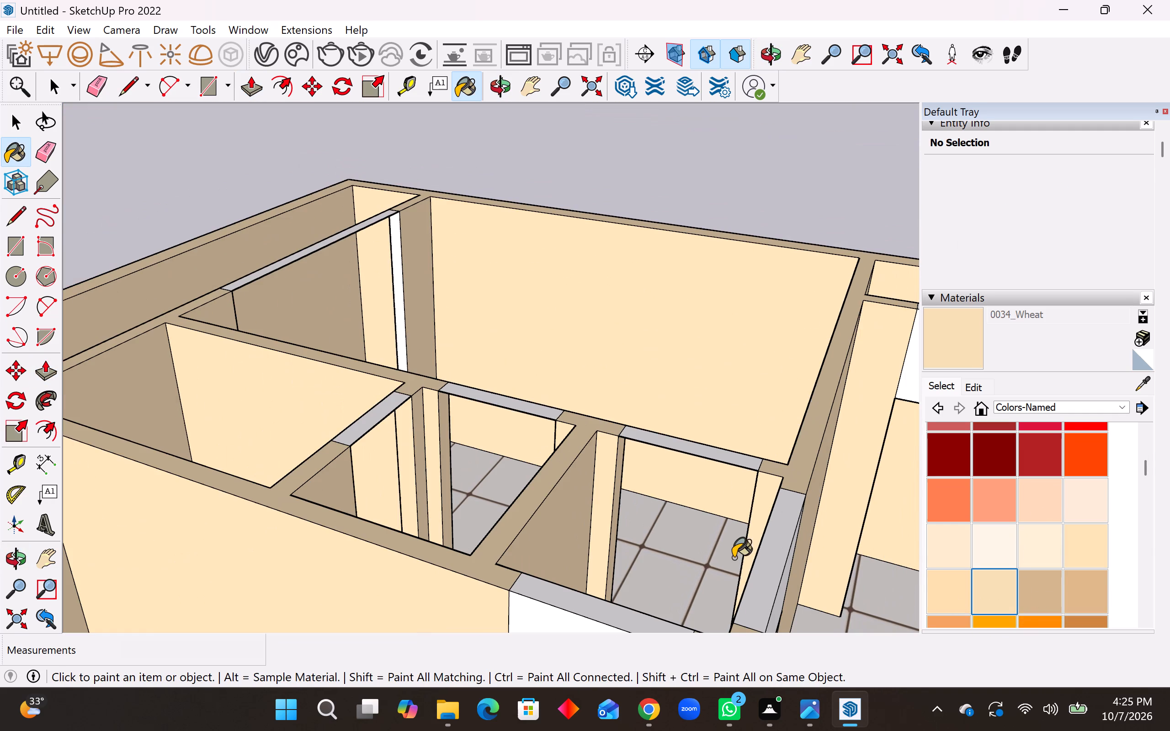
{"action": "left_click", "coordinate": [394, 287]}
{"action": "left_click", "coordinate": [399, 290]}
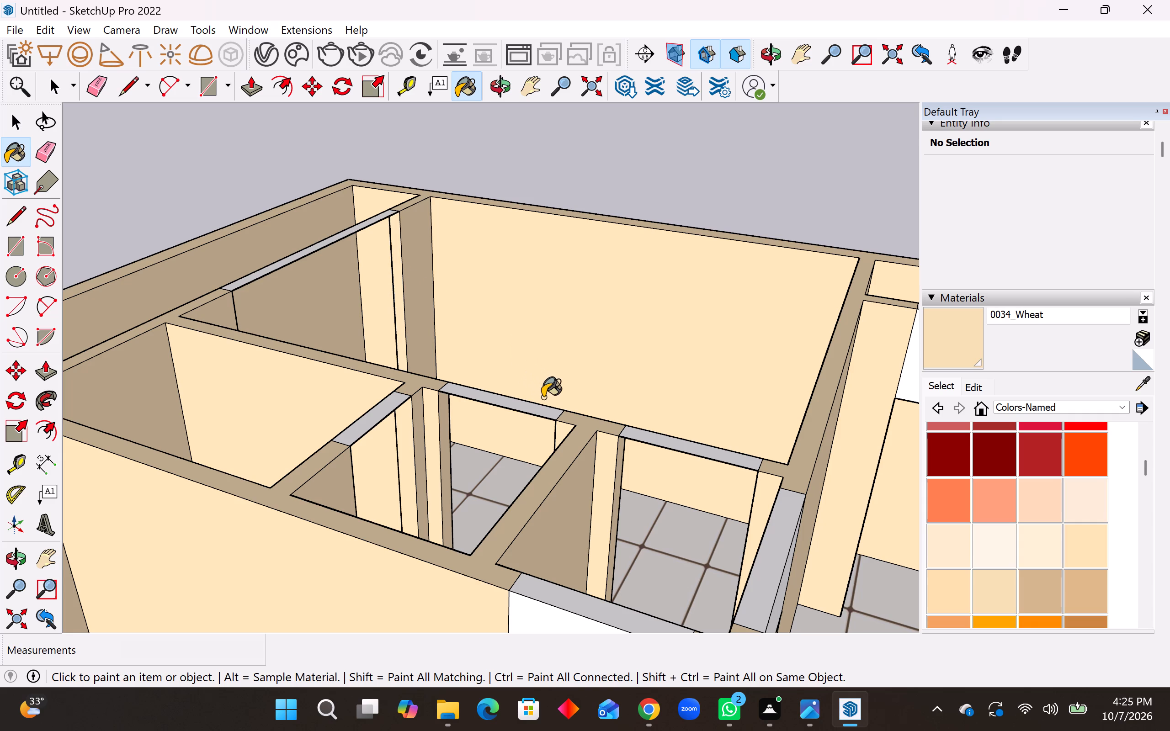
{"action": "key", "text": "space"}
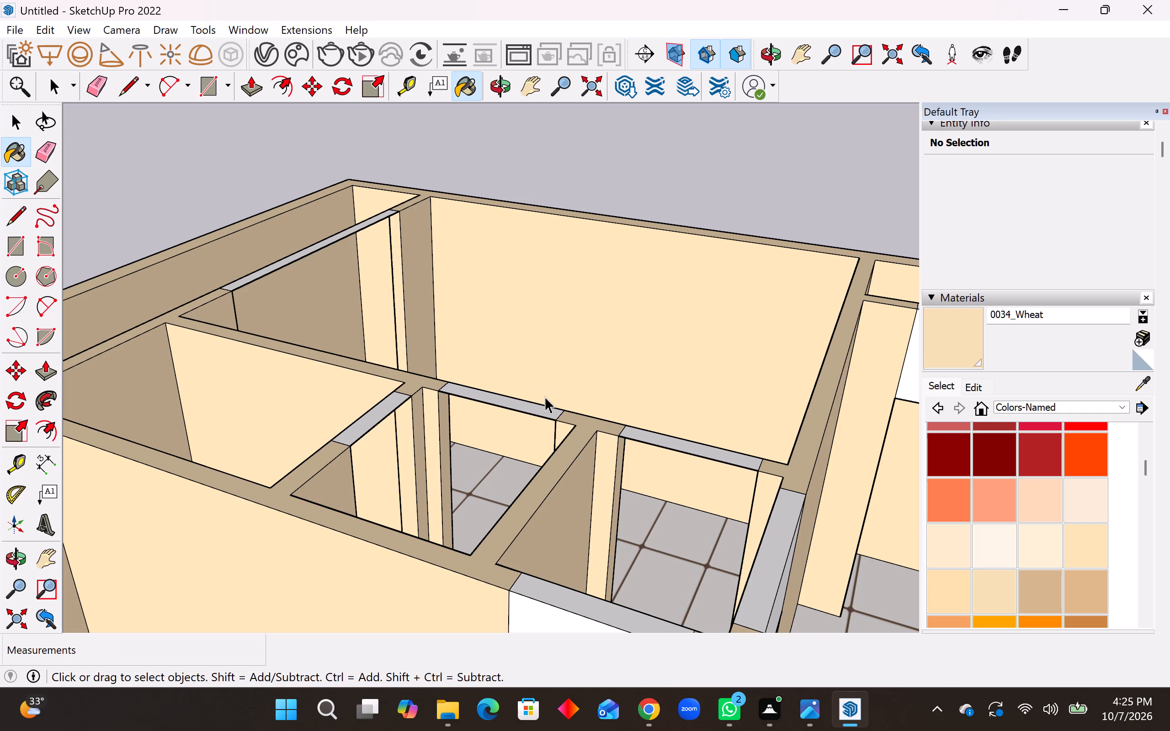
Push/Pull the underside of the bridge over the small tiled room's opening onto the adjoining long tiled room down by 3'.
{"action": "scroll", "coordinate": [747, 510], "scroll_direction": "up", "scroll_amount": 4}
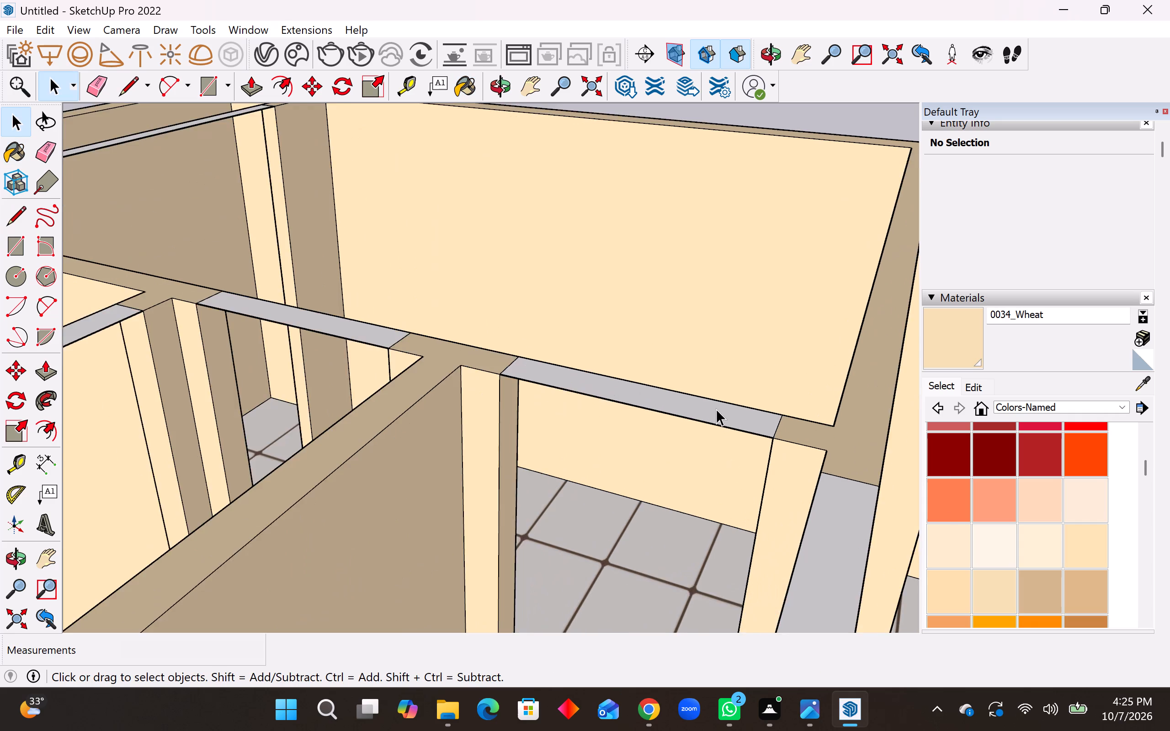
{"action": "scroll", "coordinate": [716, 409], "scroll_direction": "up", "scroll_amount": 3}
{"action": "middle_click_drag", "start_coordinate": [712, 414], "coordinate": [718, 265]}
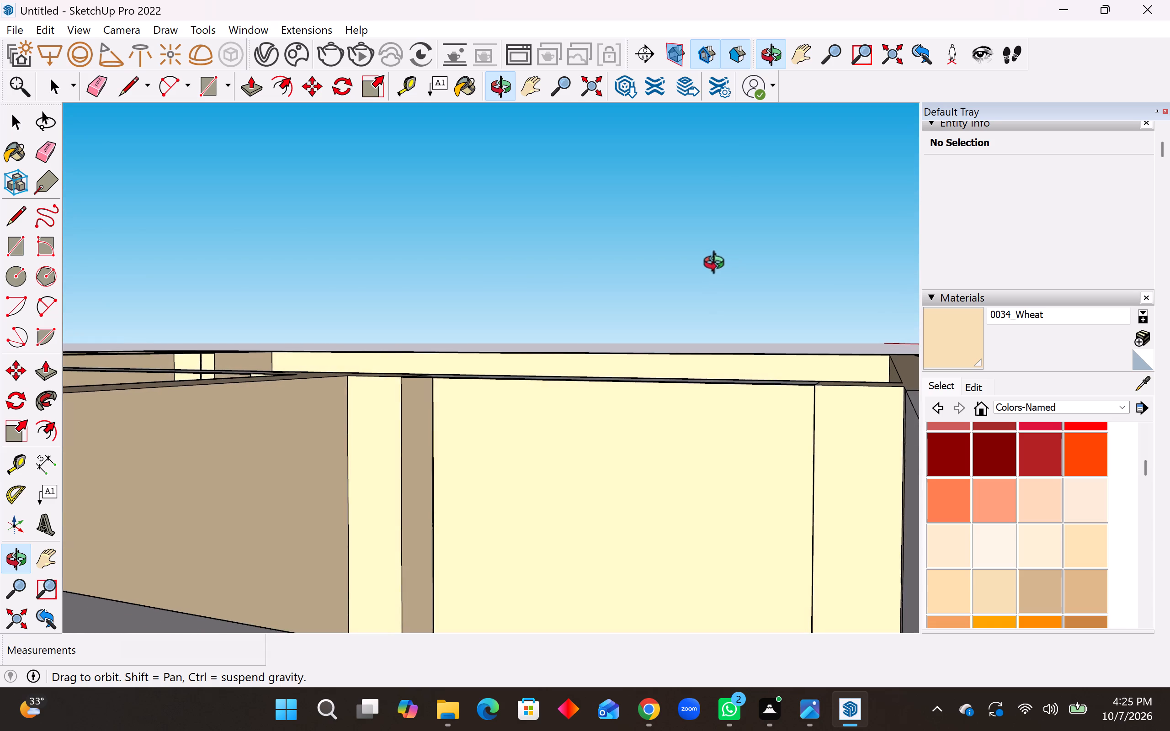
{"action": "middle_click_drag", "start_coordinate": [718, 265], "coordinate": [717, 259]}
{"action": "scroll", "coordinate": [588, 386], "scroll_direction": "up", "scroll_amount": 3}
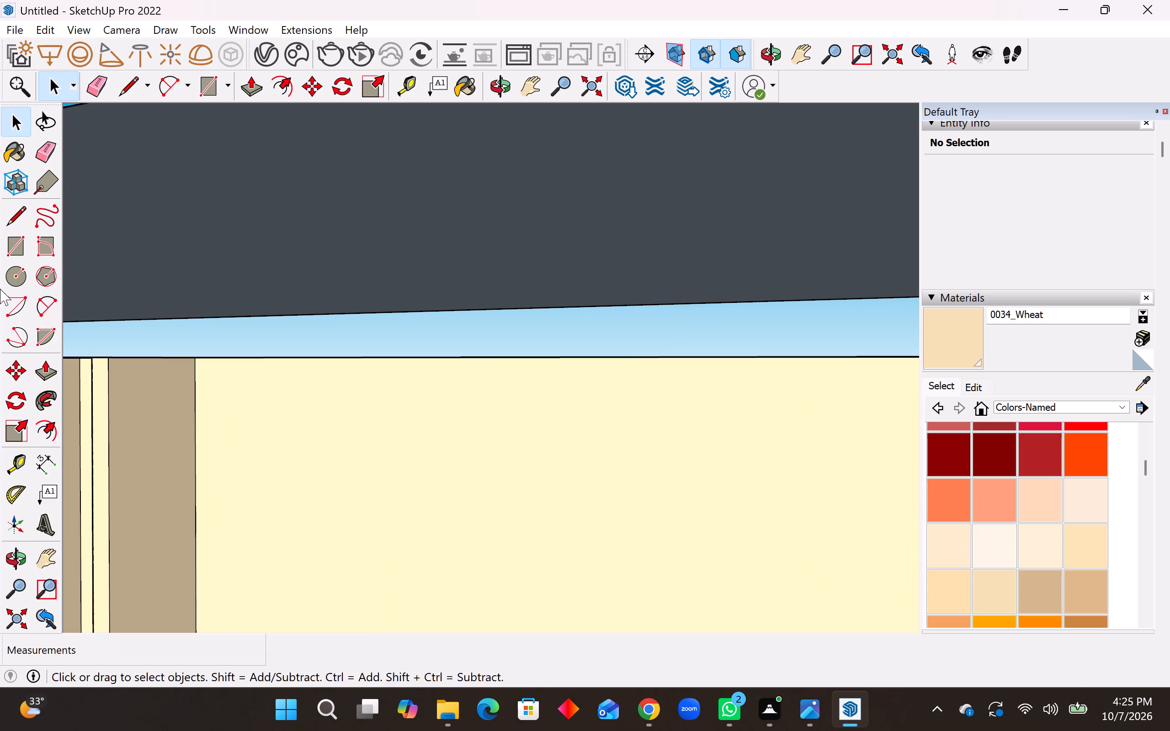
{"action": "double_click", "coordinate": [54, 366]}
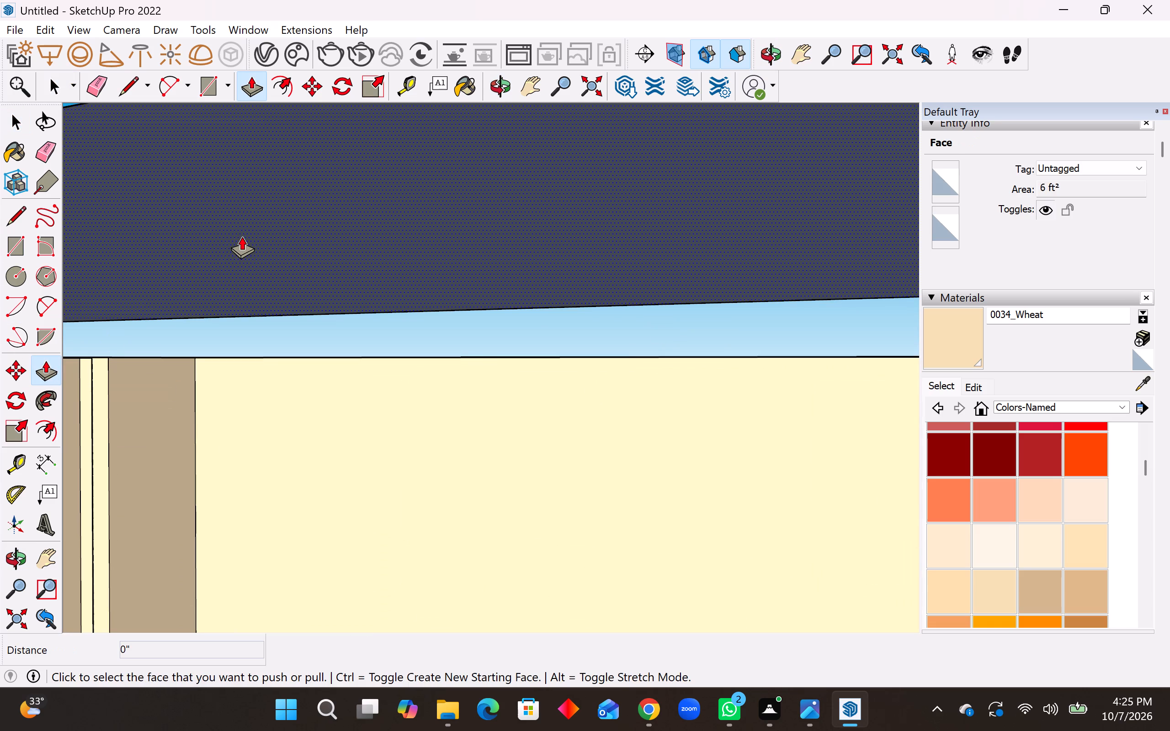
{"action": "left_click", "coordinate": [242, 236]}
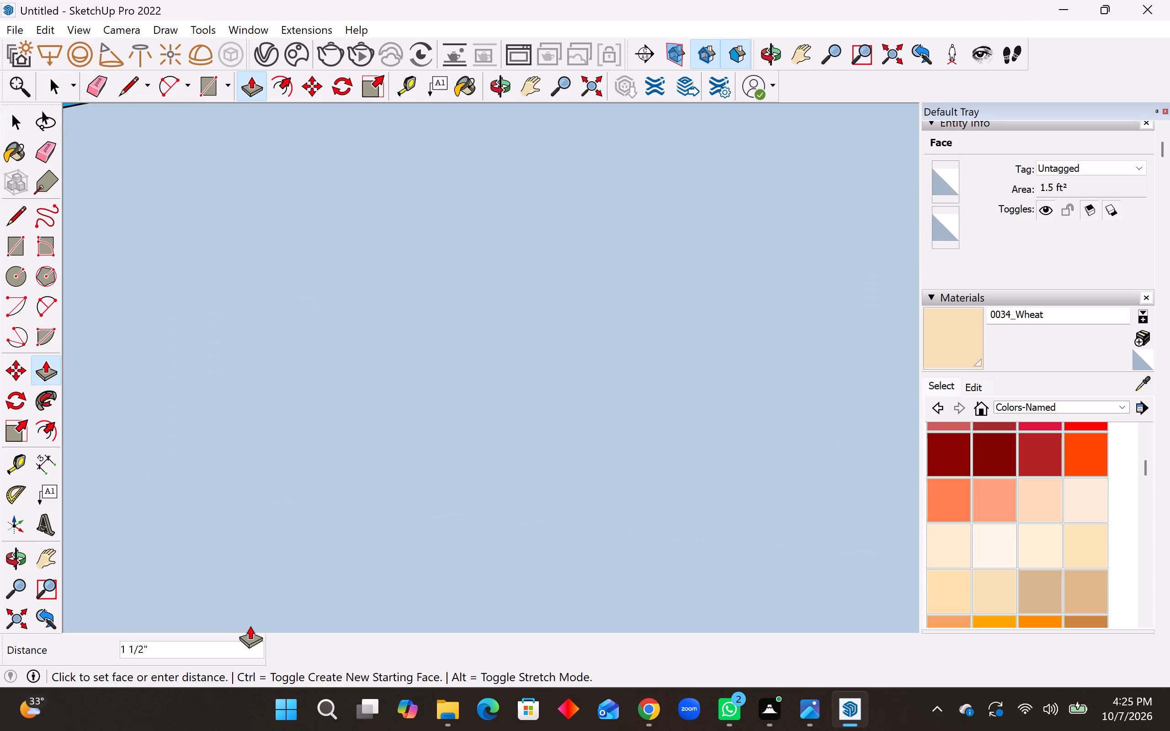
{"action": "type", "text": "3'"}
{"action": "key", "text": "Return"}
Extend the underside of the neighbouring small room's bridge, in line along the same long tiled room, down by 3' with Push/Pull.
{"action": "middle_click_drag", "start_coordinate": [326, 440], "coordinate": [347, 645]}
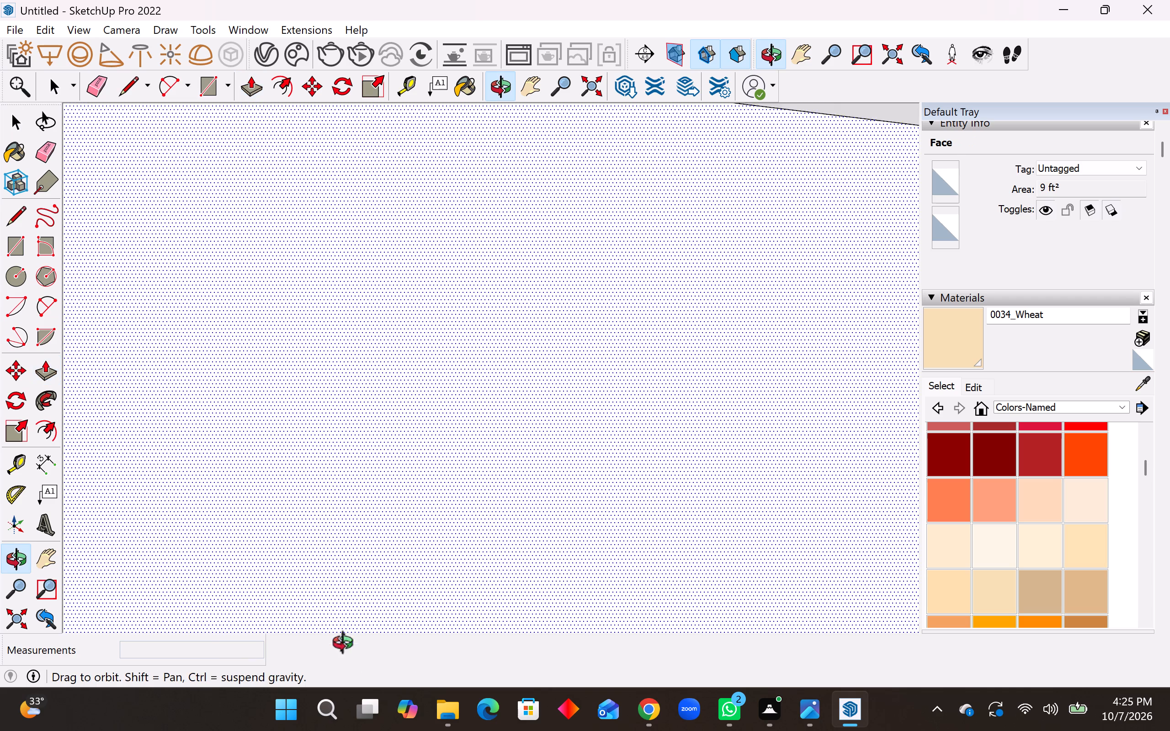
{"action": "middle_click_drag", "start_coordinate": [347, 645], "coordinate": [347, 646]}
{"action": "scroll", "coordinate": [495, 517], "scroll_direction": "down", "scroll_amount": 20}
{"action": "scroll", "coordinate": [495, 517], "scroll_direction": "down", "scroll_amount": 10}
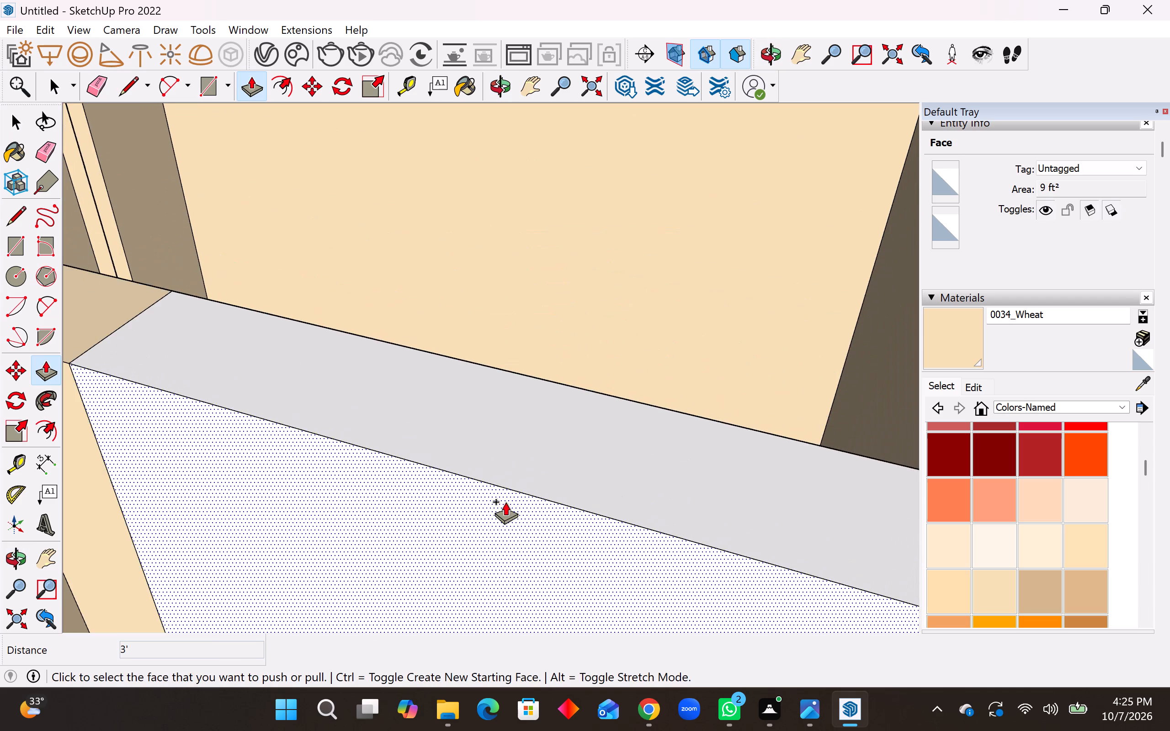
{"action": "scroll", "coordinate": [505, 502], "scroll_direction": "down", "scroll_amount": 20}
{"action": "scroll", "coordinate": [505, 502], "scroll_direction": "down", "scroll_amount": 14}
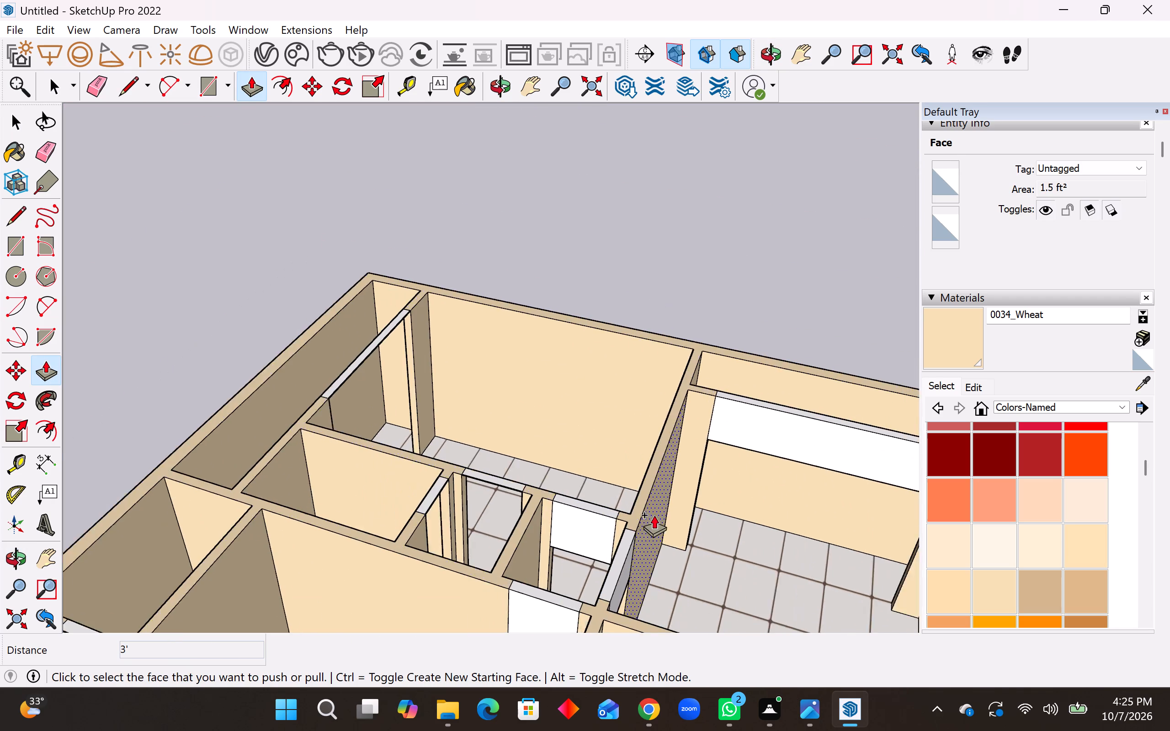
{"action": "scroll", "coordinate": [246, 421], "scroll_direction": "up", "scroll_amount": 4}
{"action": "scroll", "coordinate": [562, 527], "scroll_direction": "up", "scroll_amount": 4}
{"action": "scroll", "coordinate": [670, 514], "scroll_direction": "up", "scroll_amount": 4}
{"action": "middle_click_drag", "start_coordinate": [643, 497], "coordinate": [641, 477]}
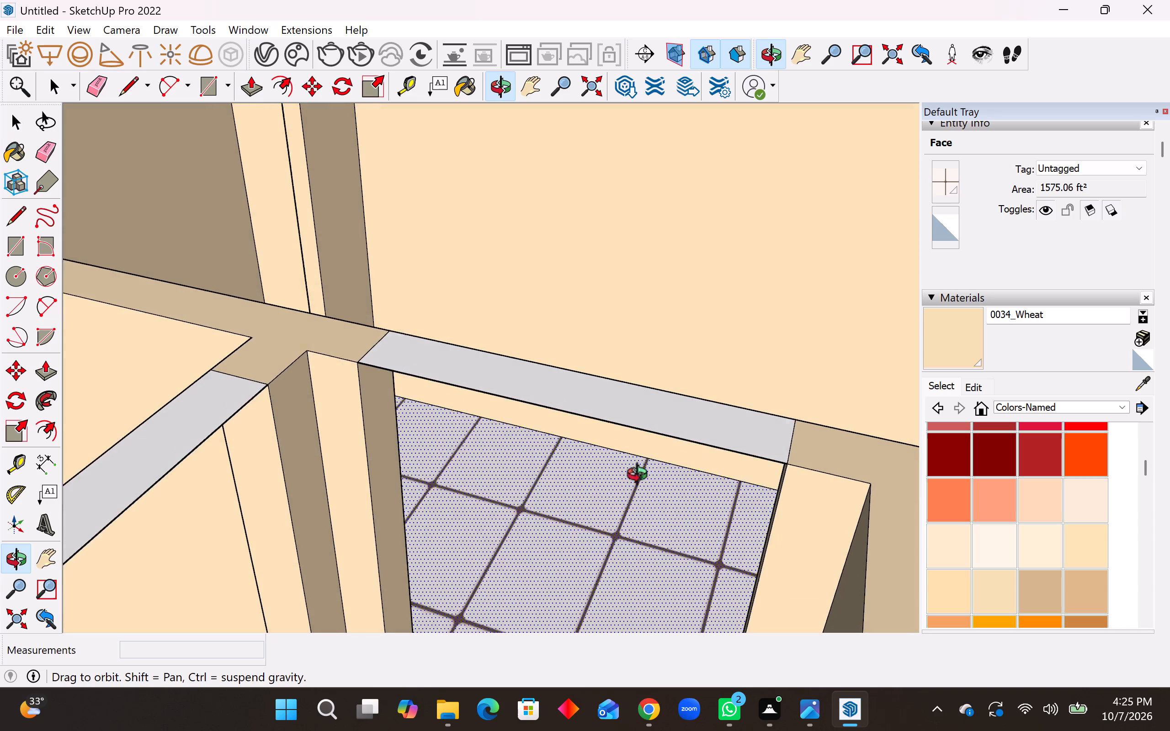
{"action": "middle_click_drag", "start_coordinate": [641, 477], "coordinate": [639, 471]}
{"action": "scroll", "coordinate": [627, 654], "scroll_direction": "down", "scroll_amount": 4}
{"action": "scroll", "coordinate": [617, 584], "scroll_direction": "down", "scroll_amount": 8}
{"action": "middle_click_drag", "start_coordinate": [573, 543], "coordinate": [543, 468]}
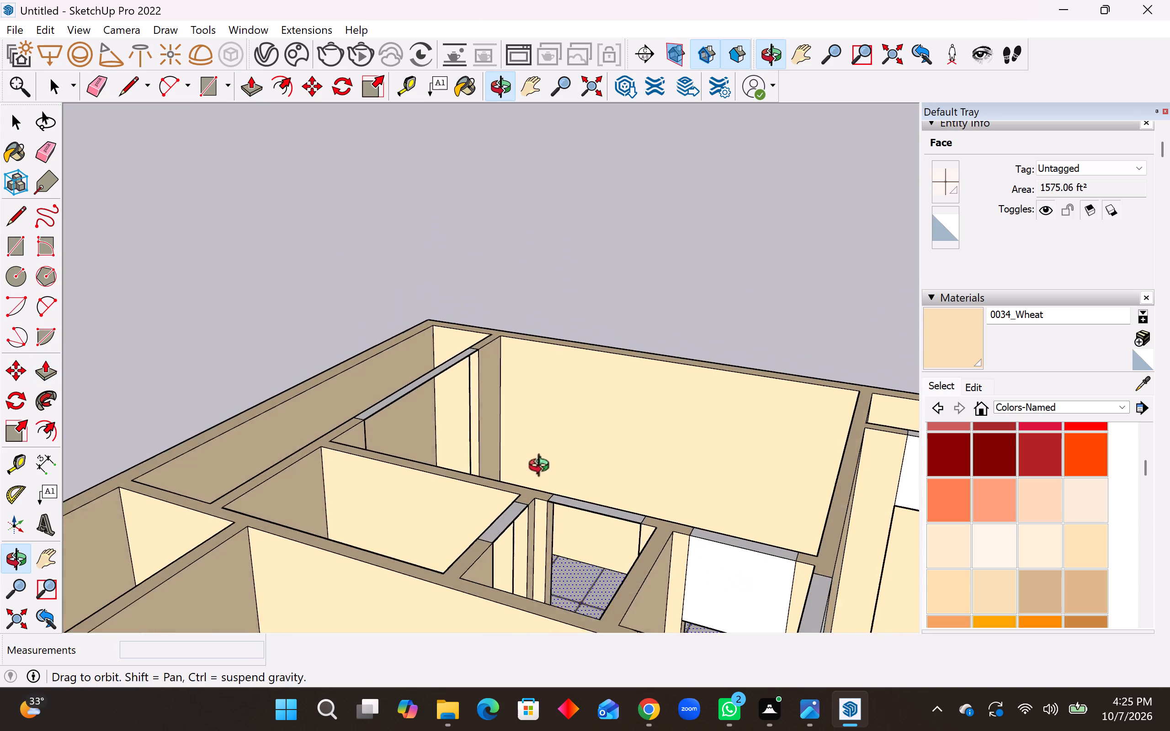
{"action": "middle_click_drag", "start_coordinate": [543, 468], "coordinate": [520, 432]}
{"action": "scroll", "coordinate": [527, 434], "scroll_direction": "up", "scroll_amount": 4}
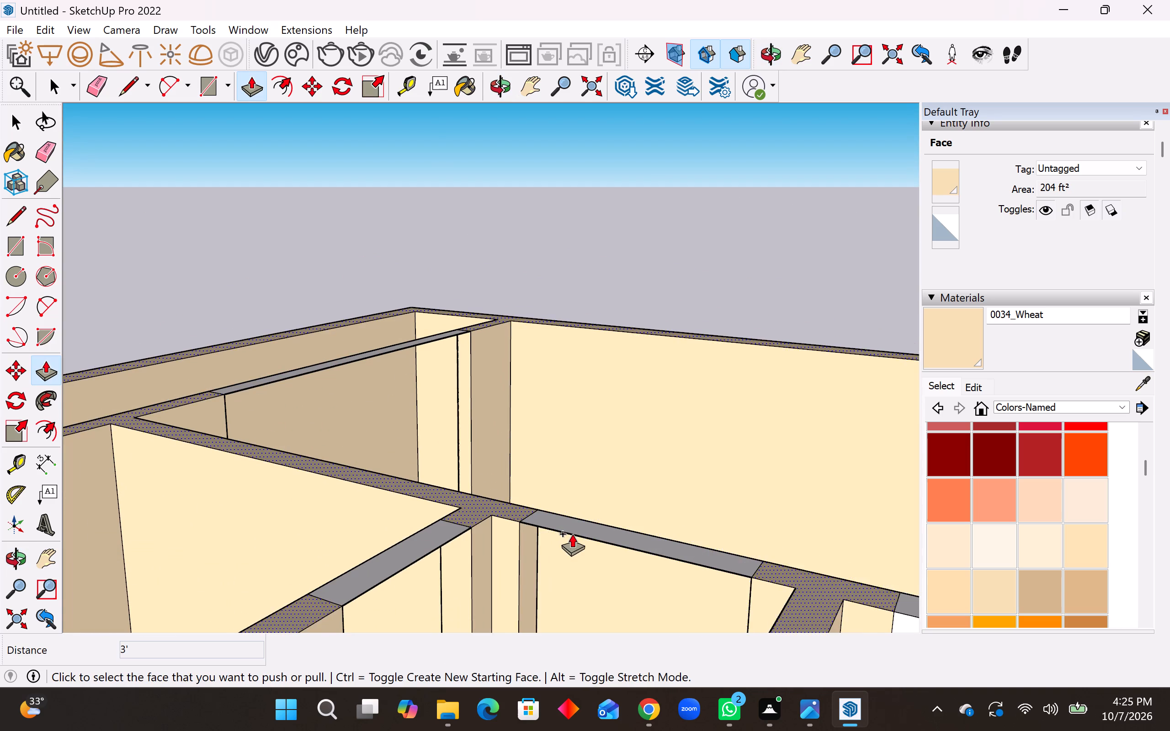
{"action": "scroll", "coordinate": [572, 534], "scroll_direction": "up", "scroll_amount": 2}
{"action": "middle_click_drag", "start_coordinate": [592, 525], "coordinate": [575, 409]}
{"action": "scroll", "coordinate": [522, 431], "scroll_direction": "up", "scroll_amount": 2}
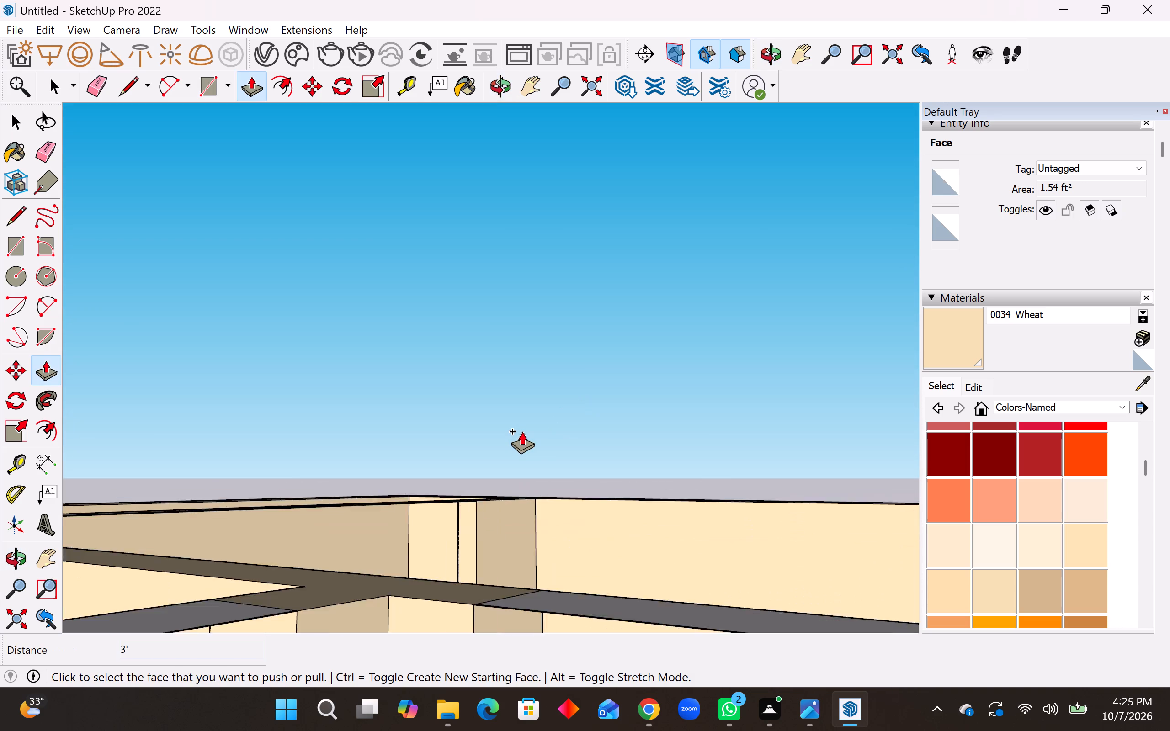
{"action": "scroll", "coordinate": [522, 431], "scroll_direction": "up", "scroll_amount": 2}
{"action": "scroll", "coordinate": [522, 431], "scroll_direction": "down", "scroll_amount": 2}
{"action": "middle_click_drag", "start_coordinate": [523, 580], "coordinate": [528, 539]}
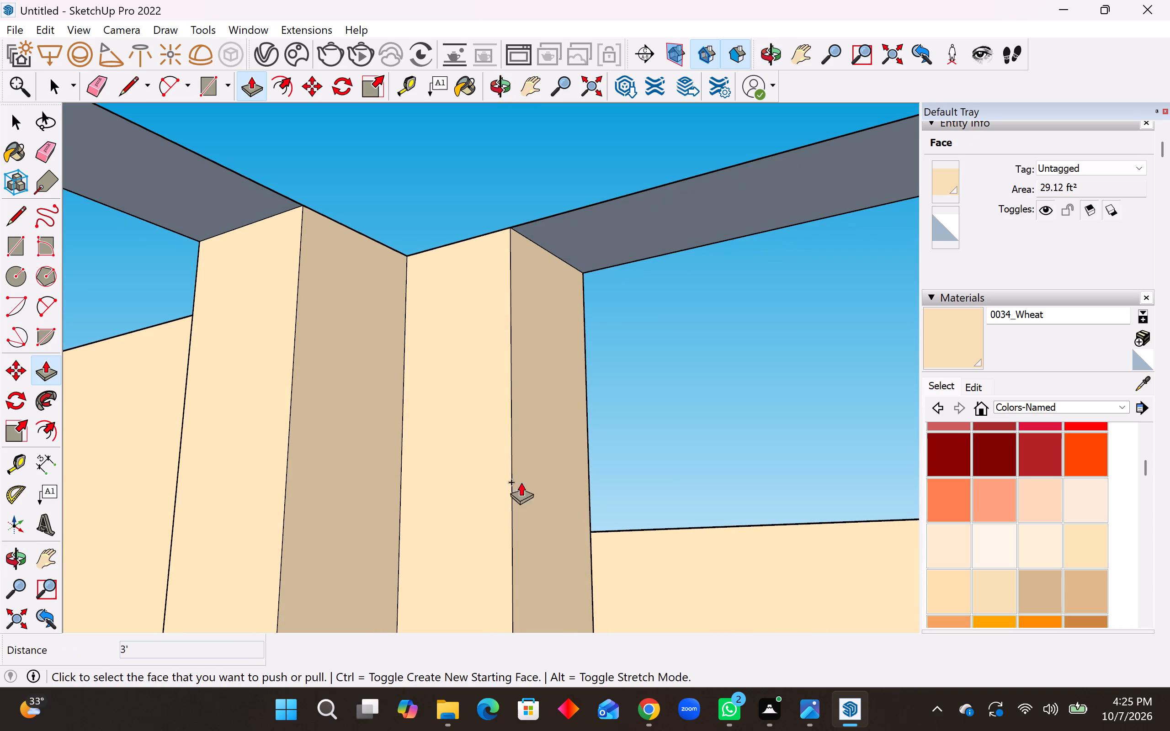
{"action": "left_click", "coordinate": [613, 238]}
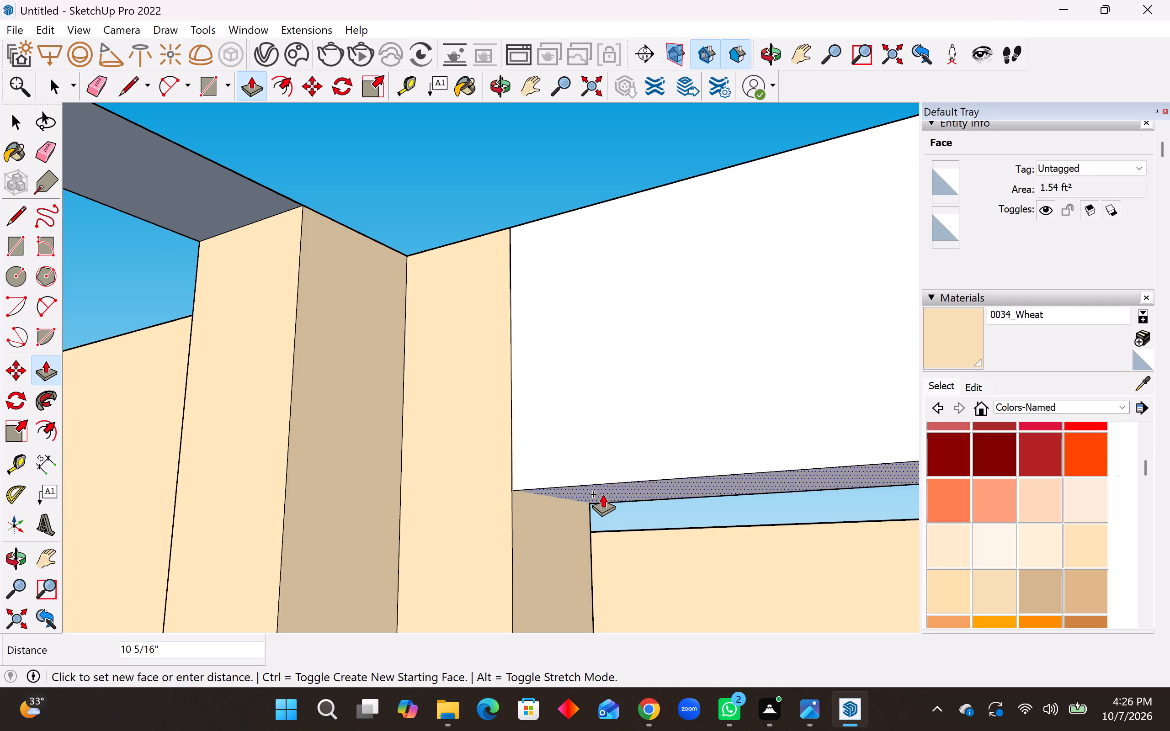
{"action": "key", "text": "apostrophe"}
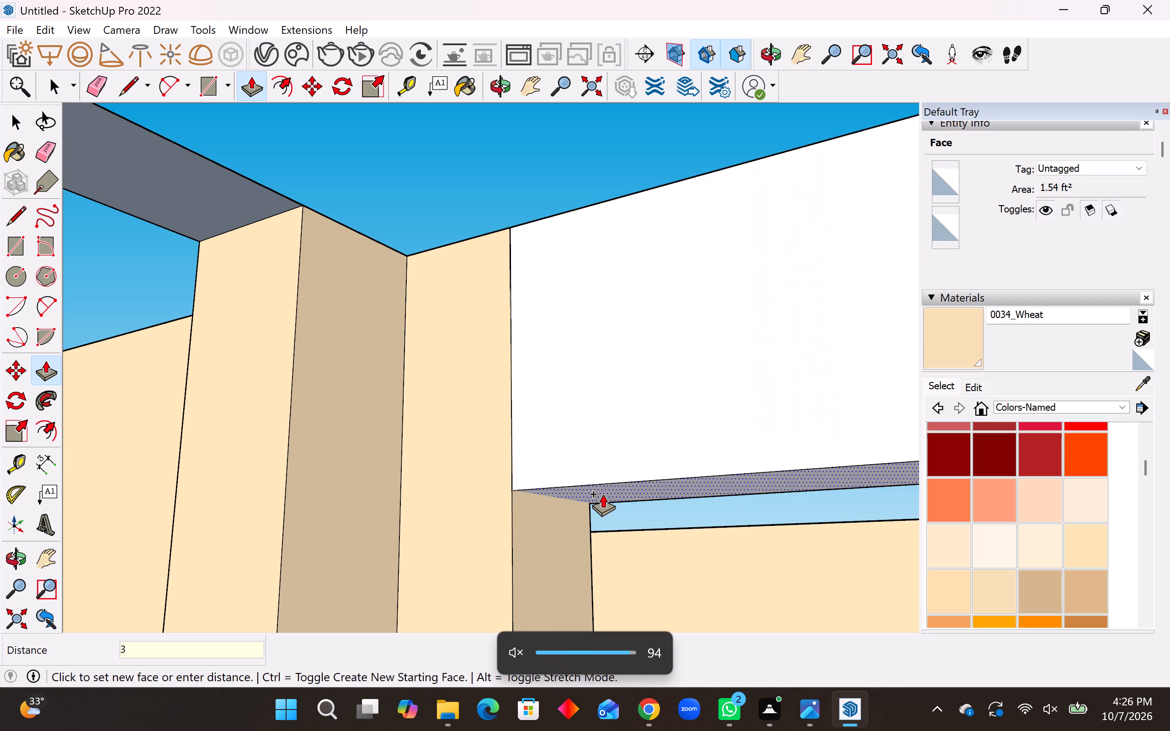
{"action": "key", "text": "Return"}
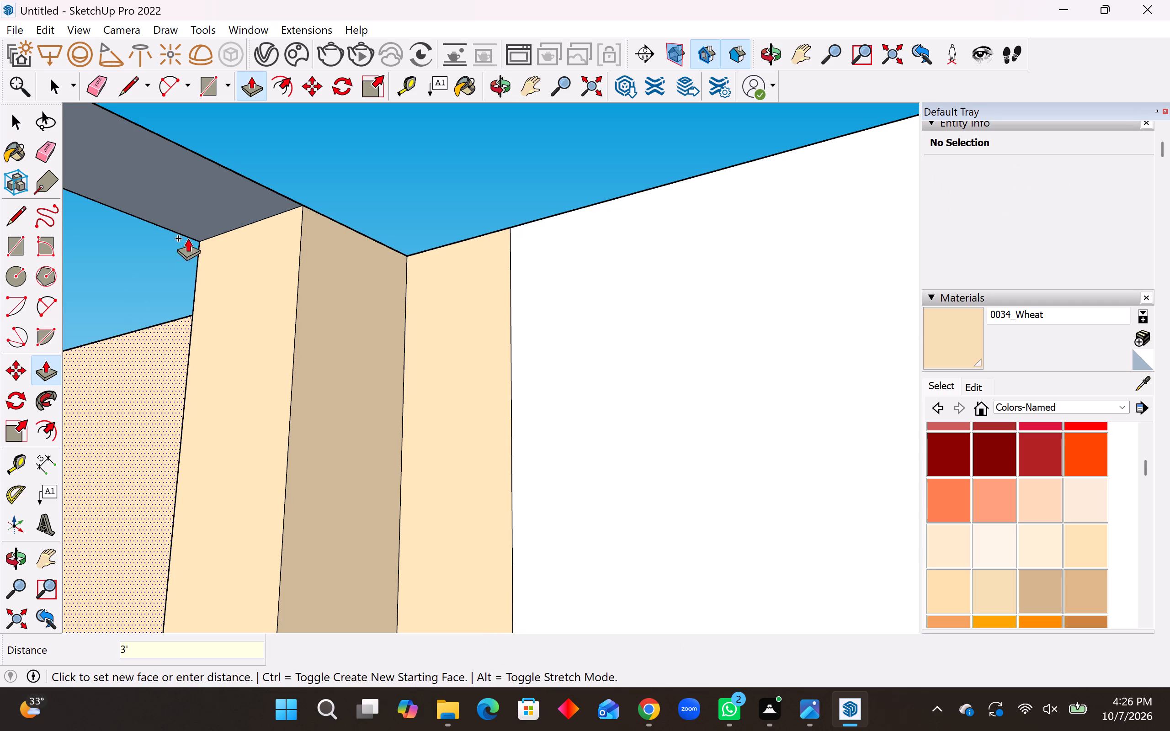
Push/Pull the underside of the short side bridge meeting the same corner pillar in that small room down by 3'.
{"action": "left_click", "coordinate": [205, 215]}
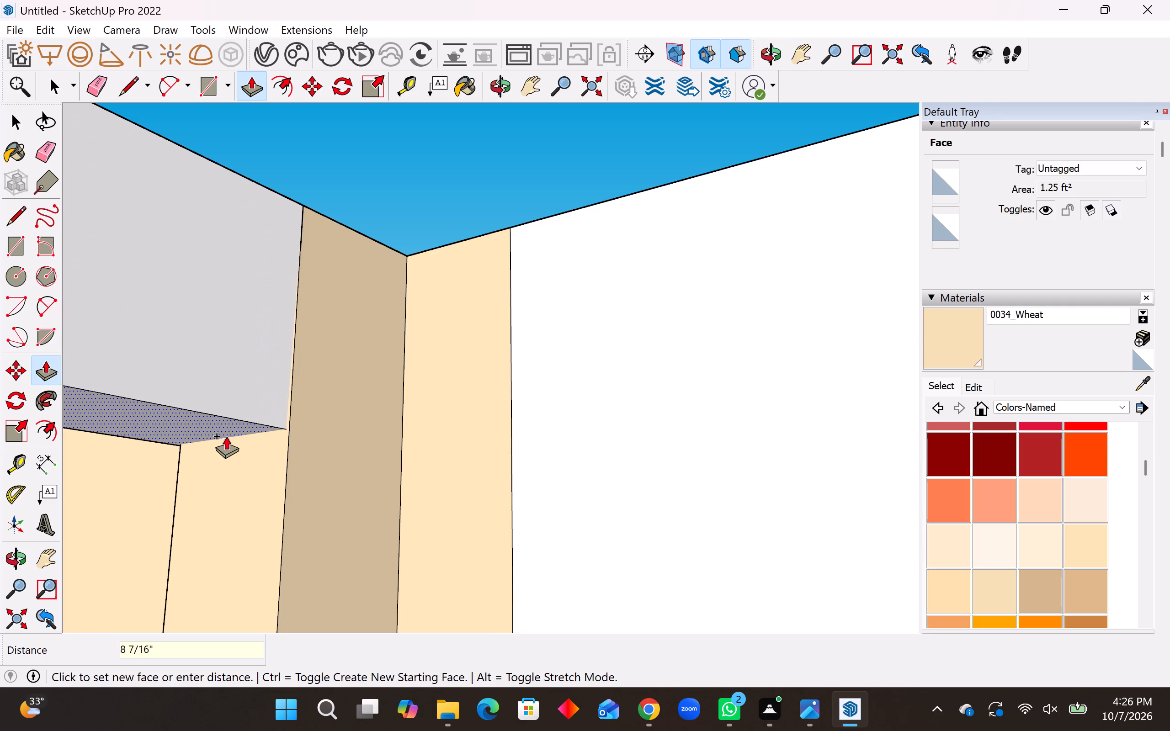
{"action": "type", "text": "3'"}
{"action": "key", "text": "Return"}
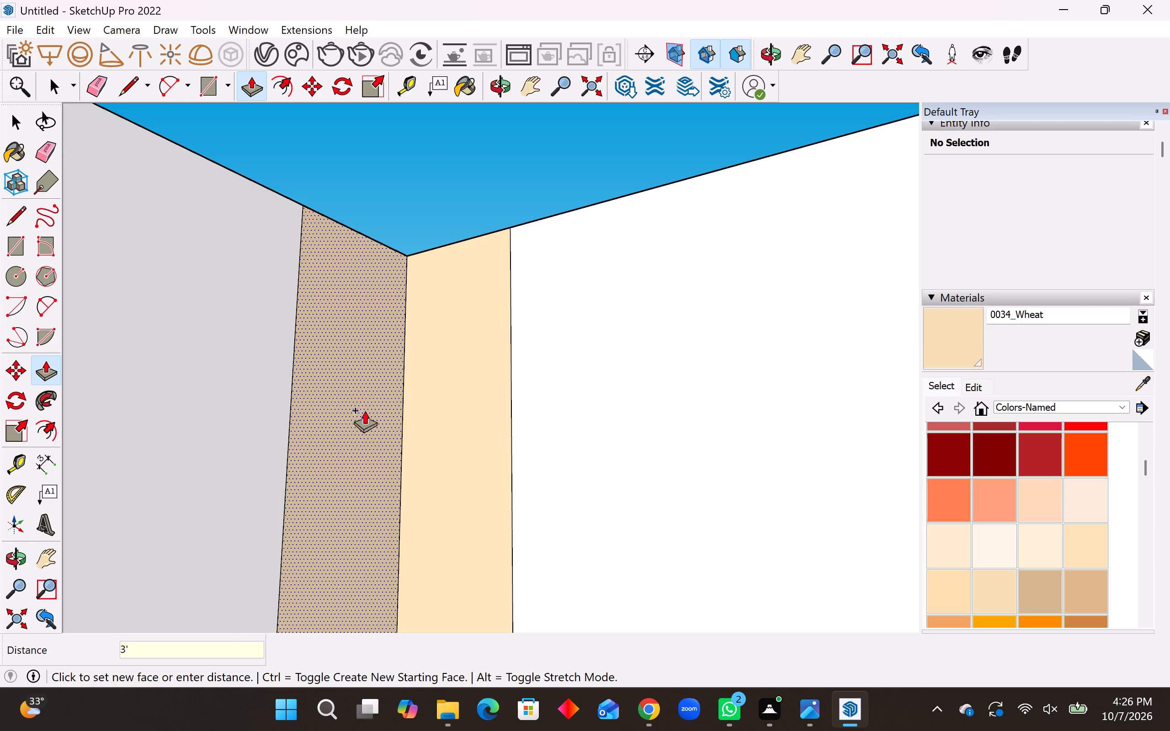
Extend the underside of the long bridge over the wide opening at the long tiled room's end, near the outer corner, down by 3'.
{"action": "middle_click_drag", "start_coordinate": [365, 410], "coordinate": [359, 669]}
{"action": "scroll", "coordinate": [315, 565], "scroll_direction": "down", "scroll_amount": 18}
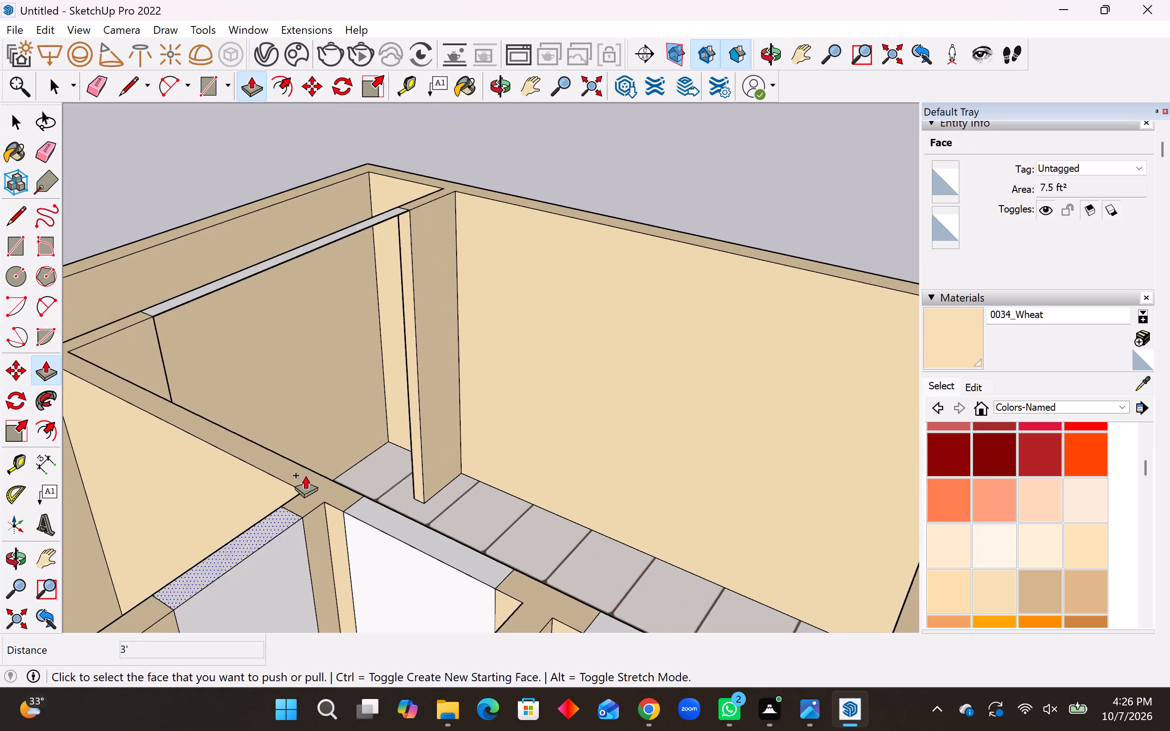
{"action": "scroll", "coordinate": [317, 447], "scroll_direction": "down", "scroll_amount": 9}
{"action": "middle_click_drag", "start_coordinate": [271, 577], "coordinate": [8, 521]}
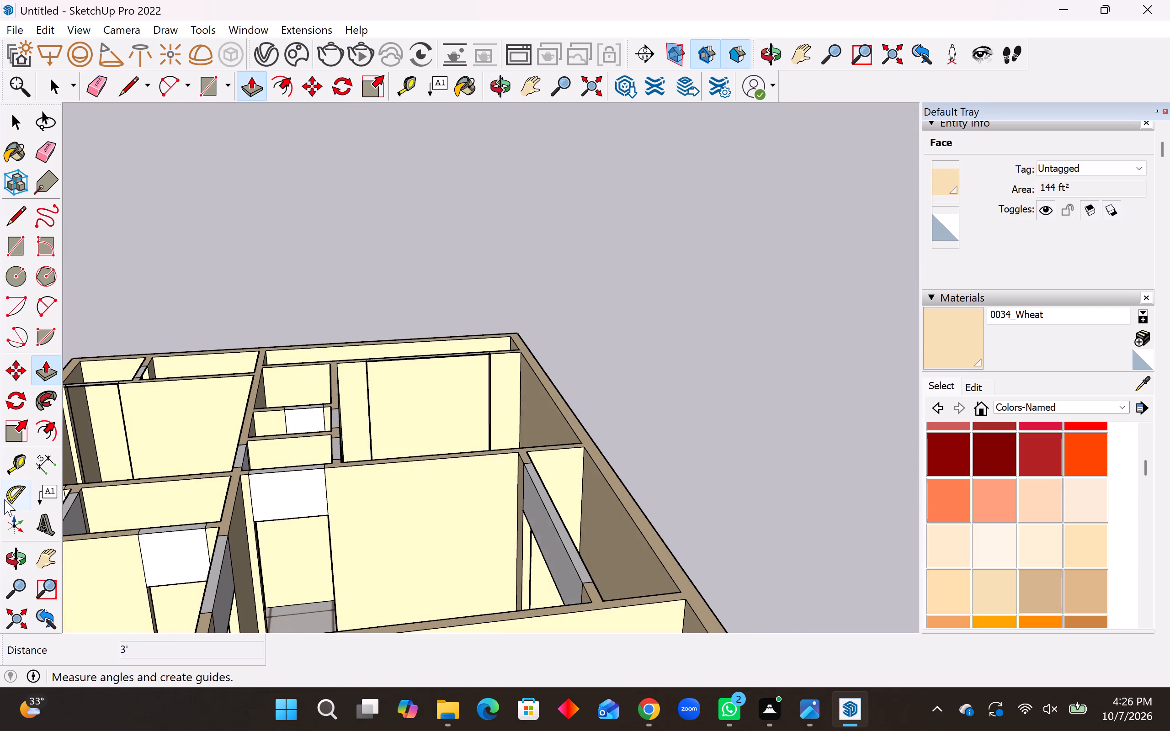
{"action": "scroll", "coordinate": [353, 368], "scroll_direction": "up", "scroll_amount": 14}
{"action": "middle_click_drag", "start_coordinate": [557, 431], "coordinate": [557, 429]}
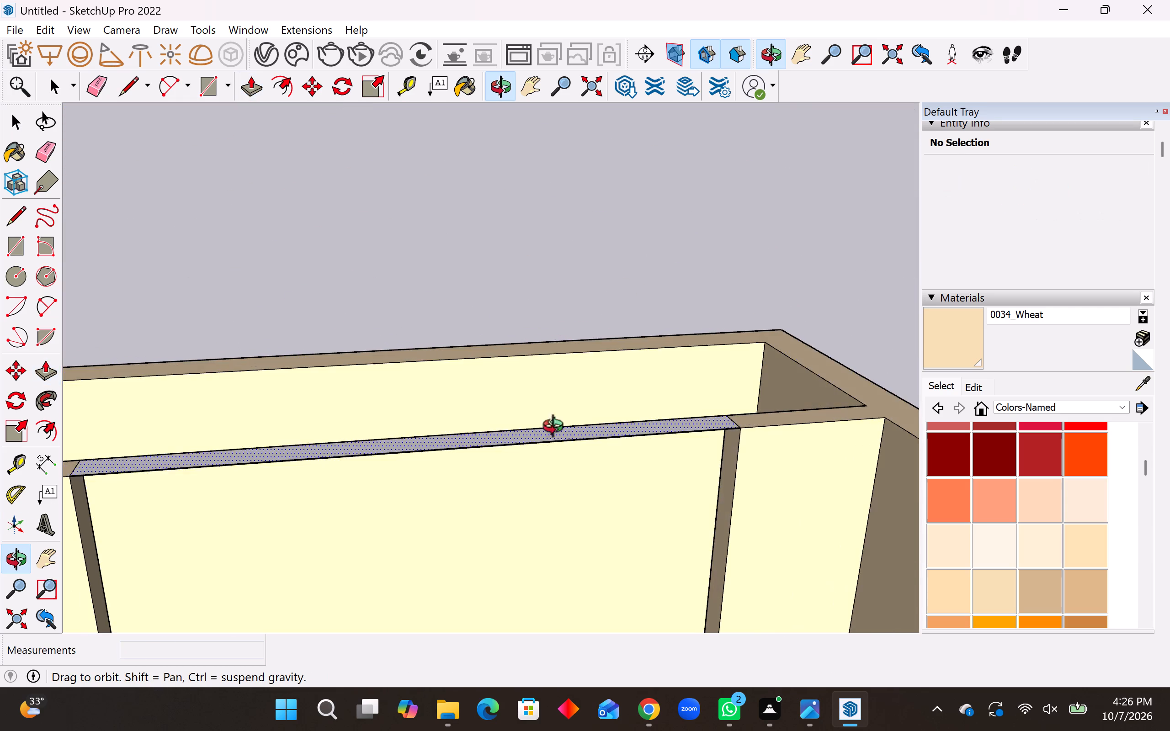
{"action": "middle_click_drag", "start_coordinate": [557, 429], "coordinate": [569, 162]}
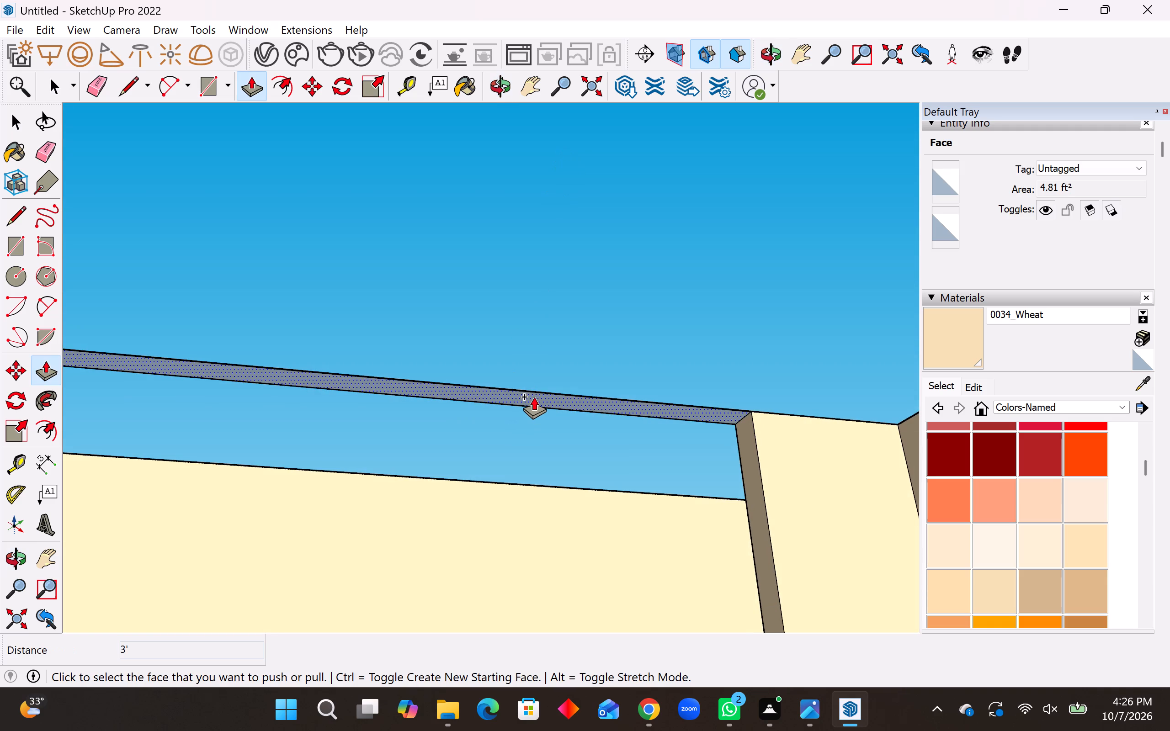
{"action": "left_click", "coordinate": [535, 397]}
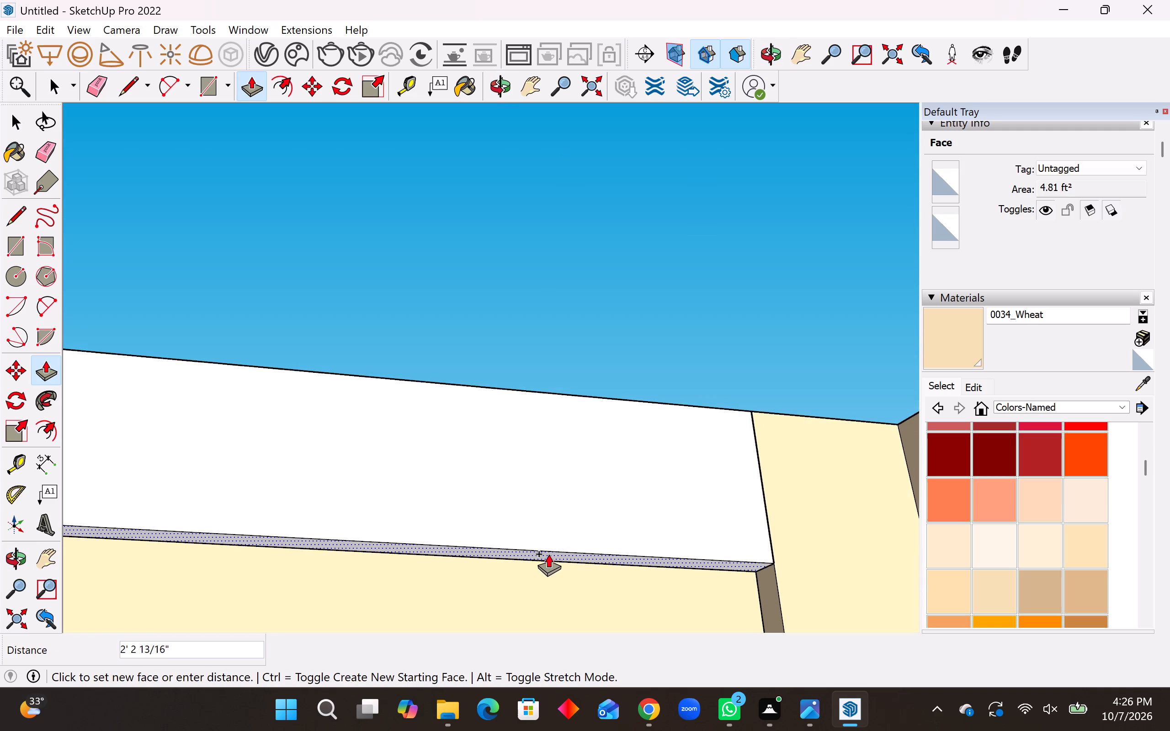
{"action": "type", "text": "3'"}
{"action": "key", "text": "Return"}
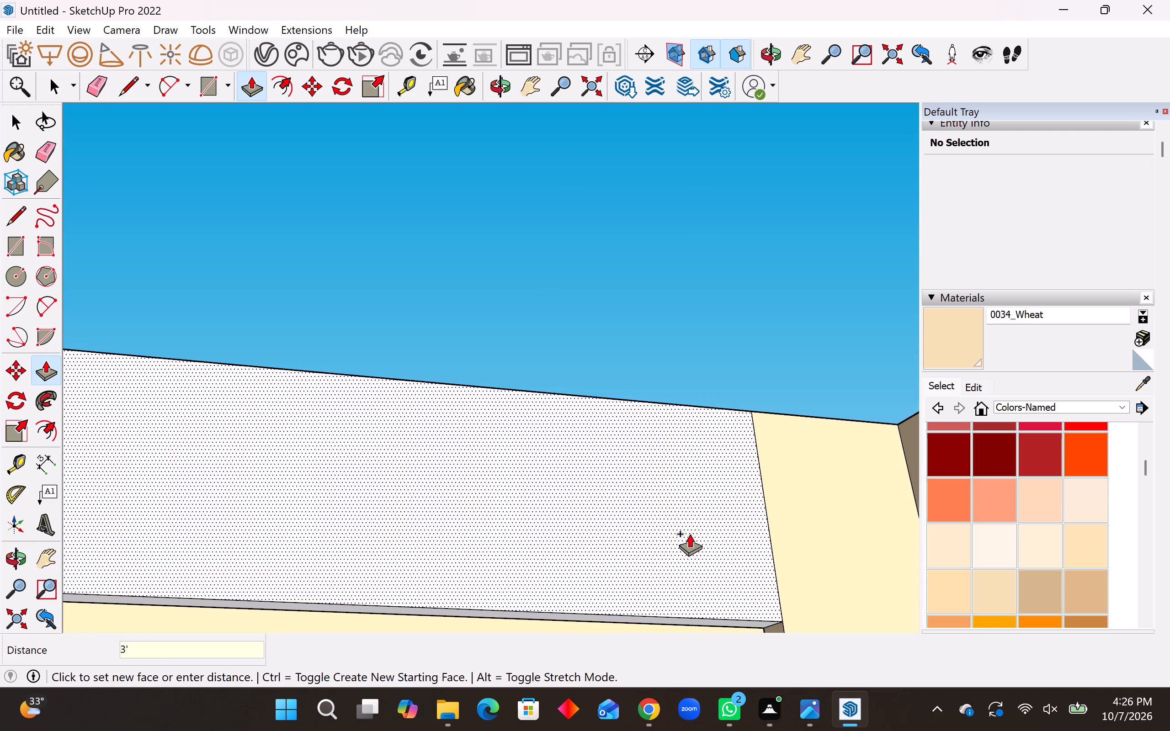
Push/Pull the underside of the wider bridge in the small corner room, beside its inner corner pillar, down by 3'.
{"action": "middle_click_drag", "start_coordinate": [668, 471], "coordinate": [640, 730]}
{"action": "scroll", "coordinate": [636, 721], "scroll_direction": "down", "scroll_amount": 17}
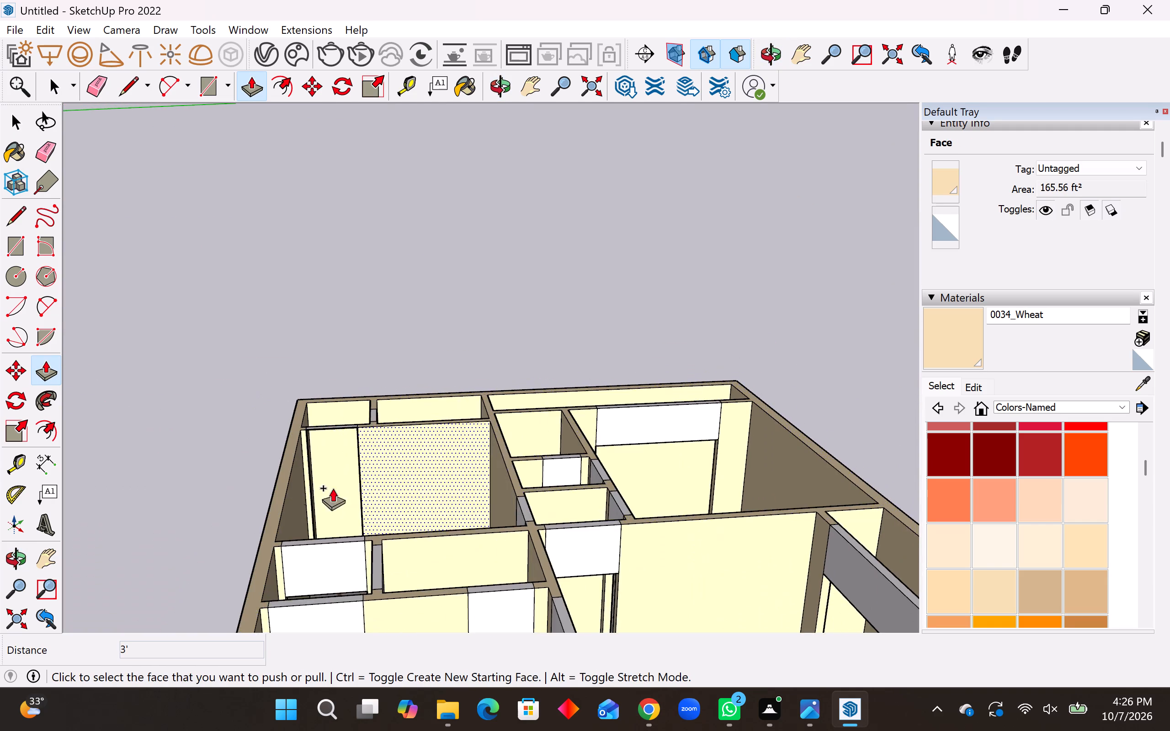
{"action": "scroll", "coordinate": [295, 472], "scroll_direction": "up", "scroll_amount": 10}
{"action": "scroll", "coordinate": [575, 500], "scroll_direction": "down", "scroll_amount": 3}
{"action": "middle_click_drag", "start_coordinate": [469, 485], "coordinate": [558, 483]}
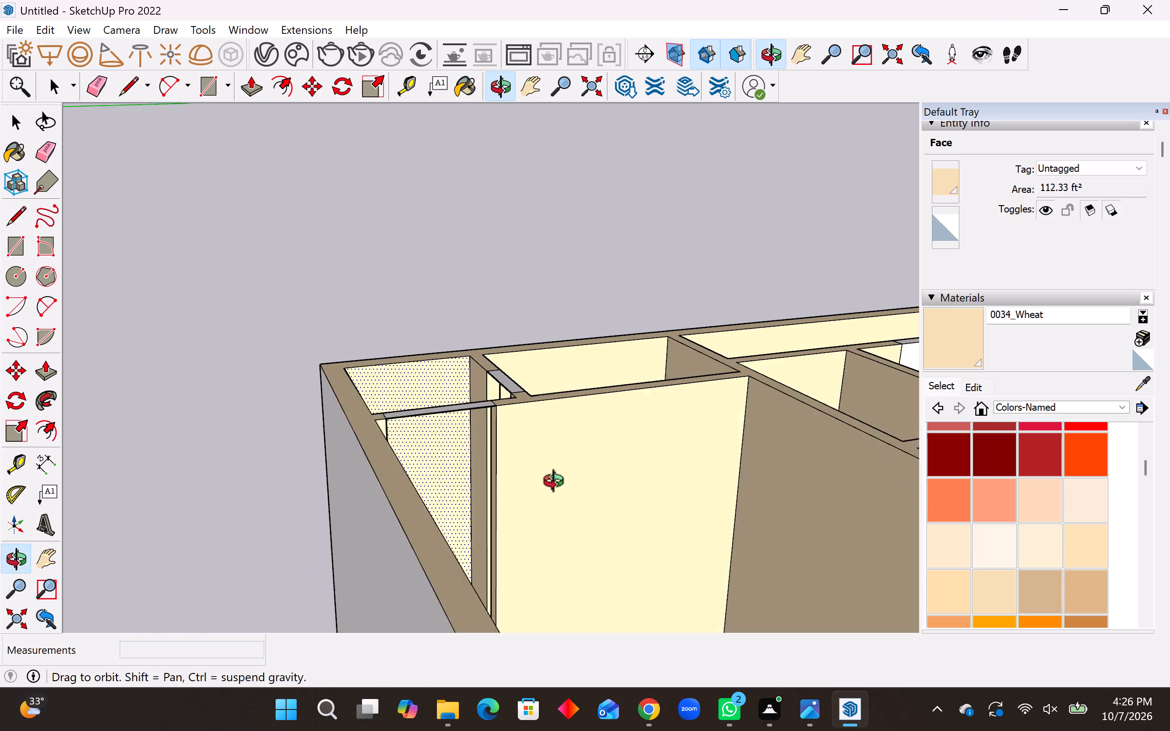
{"action": "middle_click_drag", "start_coordinate": [558, 483], "coordinate": [578, 486]}
{"action": "scroll", "coordinate": [461, 419], "scroll_direction": "up", "scroll_amount": 5}
{"action": "middle_click_drag", "start_coordinate": [451, 430], "coordinate": [916, 557]}
{"action": "scroll", "coordinate": [451, 436], "scroll_direction": "down", "scroll_amount": 1}
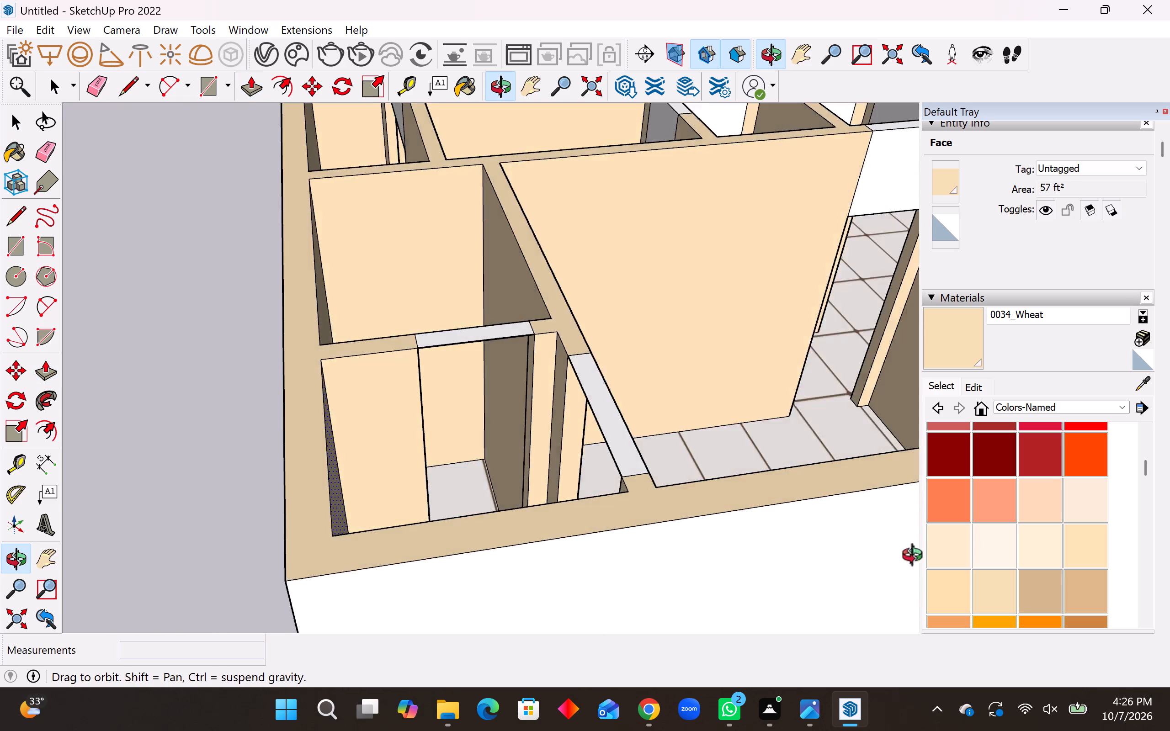
{"action": "middle_click_drag", "start_coordinate": [916, 557], "coordinate": [1042, 507]}
{"action": "middle_click_drag", "start_coordinate": [1047, 499], "coordinate": [1078, 469]}
{"action": "middle_click_drag", "start_coordinate": [705, 409], "coordinate": [736, 416]}
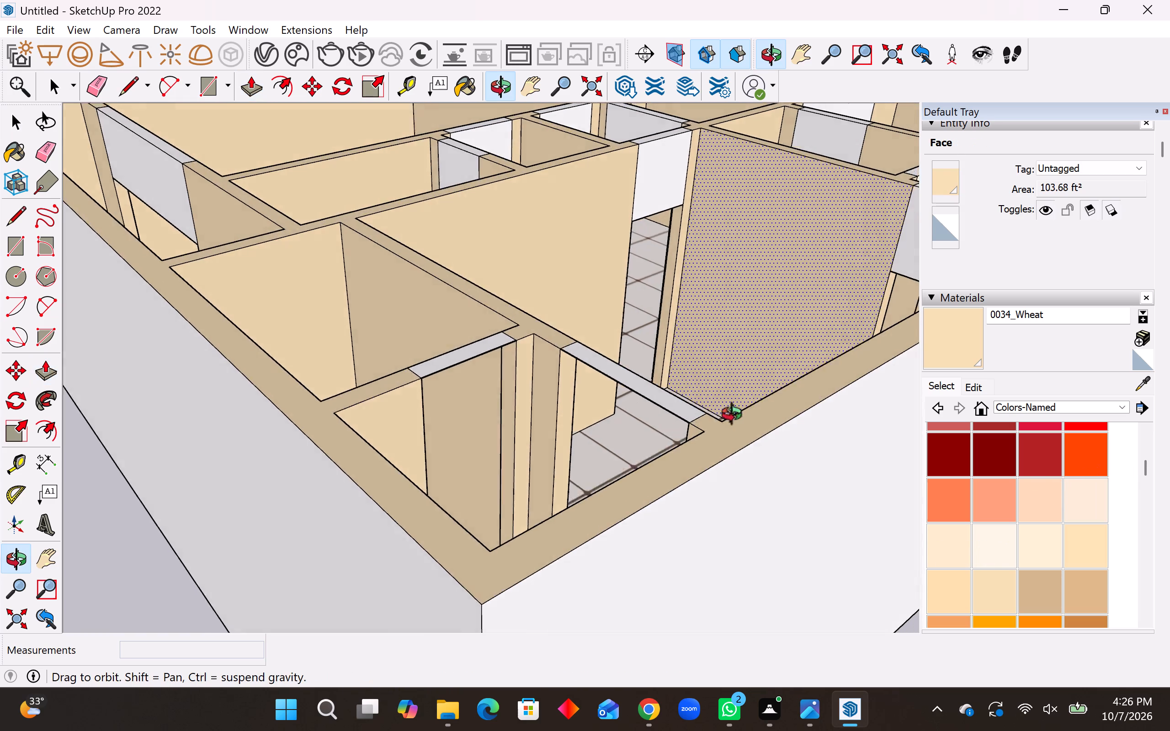
{"action": "middle_click_drag", "start_coordinate": [736, 416], "coordinate": [761, 417]}
{"action": "scroll", "coordinate": [680, 302], "scroll_direction": "up", "scroll_amount": 4}
{"action": "middle_click_drag", "start_coordinate": [565, 593], "coordinate": [587, 592]}
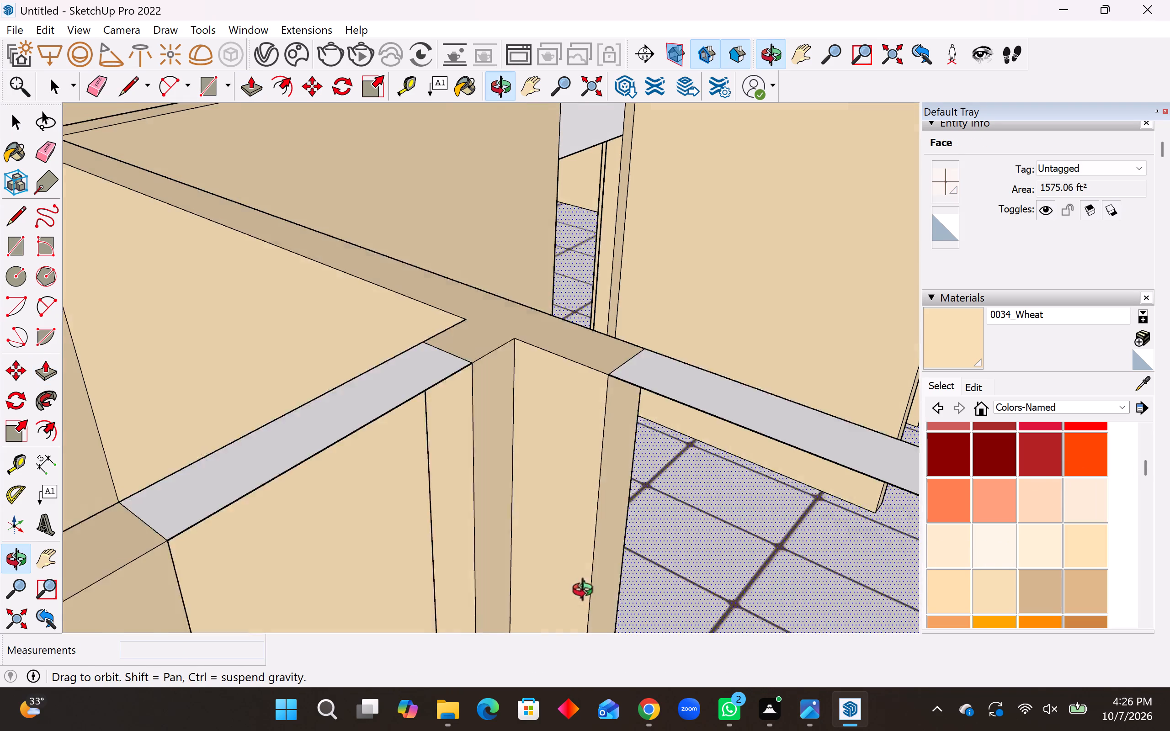
{"action": "middle_click_drag", "start_coordinate": [587, 592], "coordinate": [587, 593]}
{"action": "scroll", "coordinate": [581, 730], "scroll_direction": "down", "scroll_amount": 20}
{"action": "scroll", "coordinate": [581, 730], "scroll_direction": "down", "scroll_amount": 2}
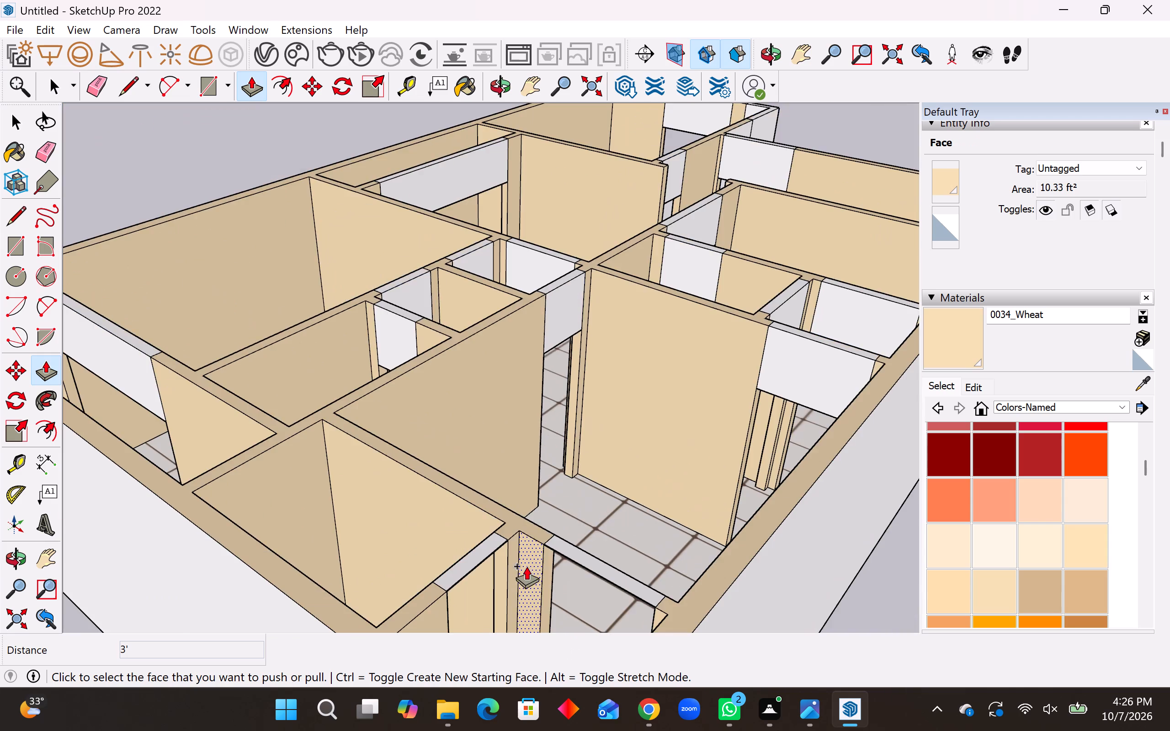
{"action": "middle_click_drag", "start_coordinate": [529, 557], "coordinate": [521, 492]}
{"action": "scroll", "coordinate": [515, 482], "scroll_direction": "up", "scroll_amount": 11}
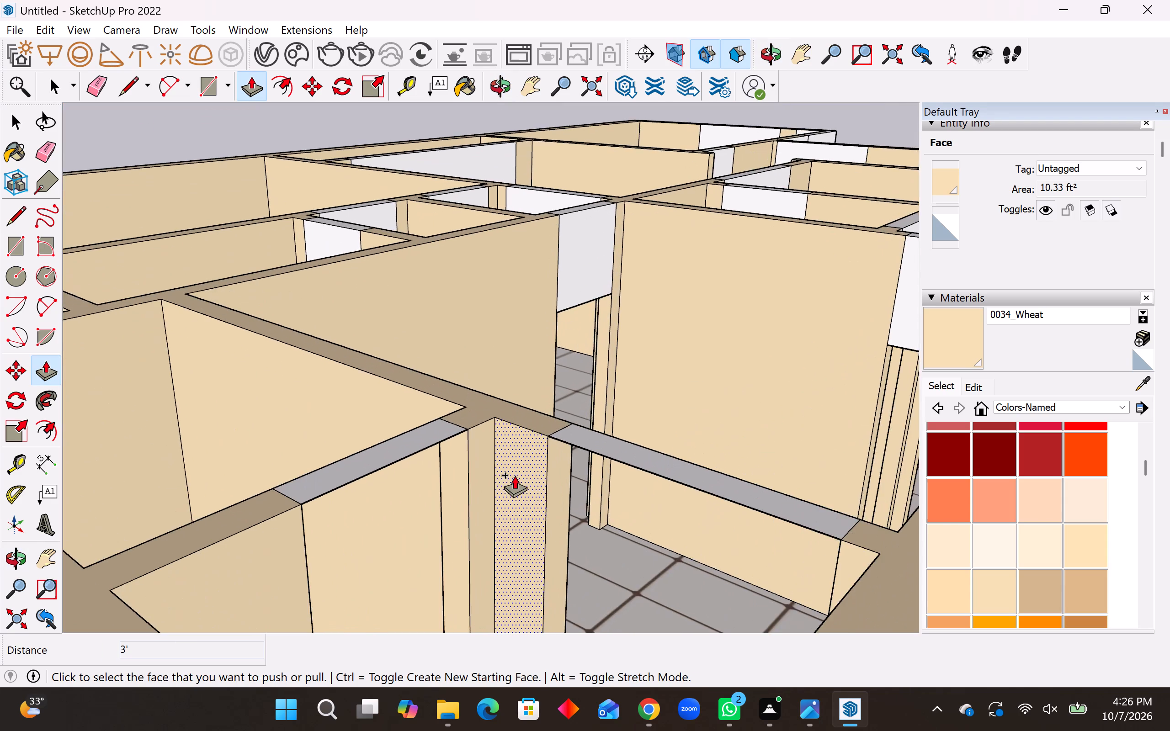
{"action": "scroll", "coordinate": [514, 474], "scroll_direction": "up", "scroll_amount": 8}
{"action": "scroll", "coordinate": [563, 419], "scroll_direction": "up", "scroll_amount": 1}
{"action": "middle_click_drag", "start_coordinate": [563, 419], "coordinate": [558, 328]}
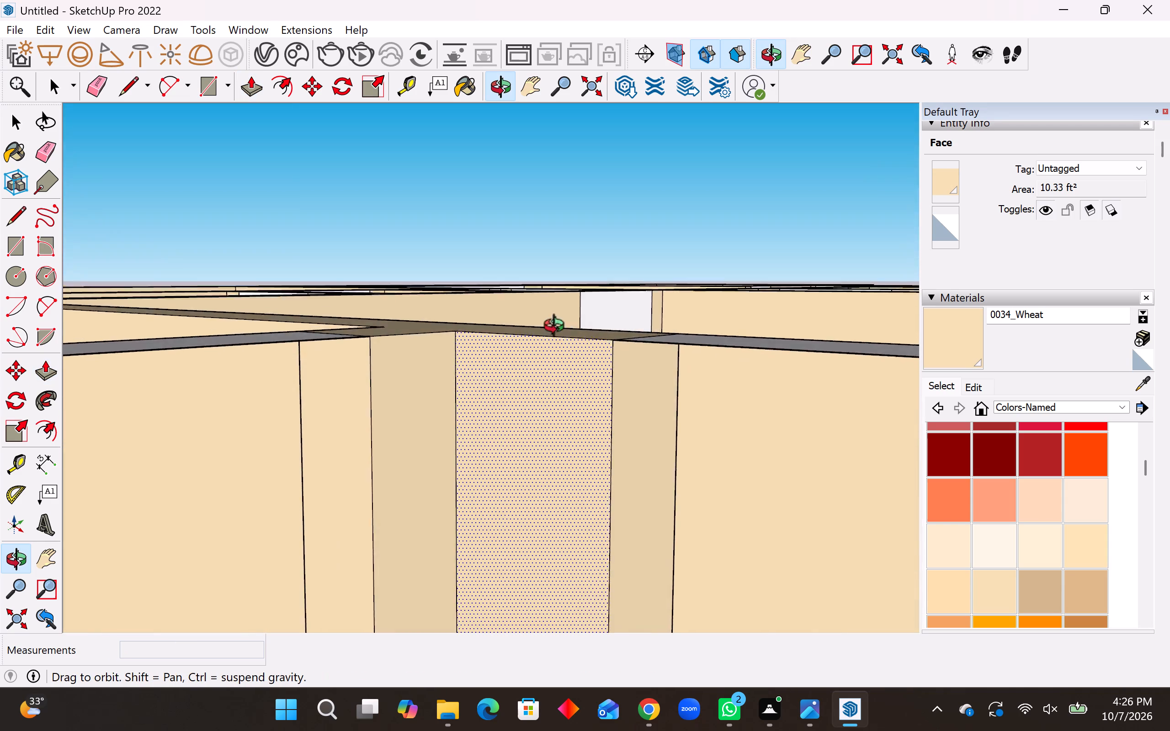
{"action": "middle_click_drag", "start_coordinate": [558, 328], "coordinate": [554, 269]}
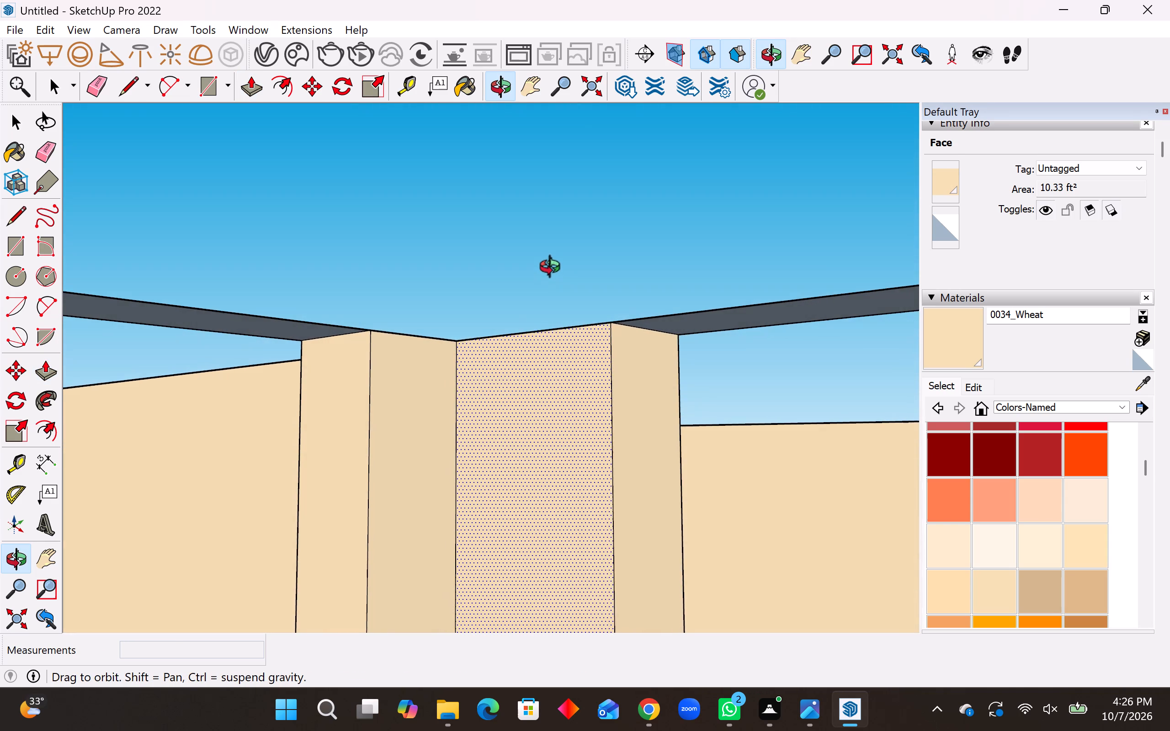
{"action": "middle_click_drag", "start_coordinate": [554, 269], "coordinate": [557, 258]}
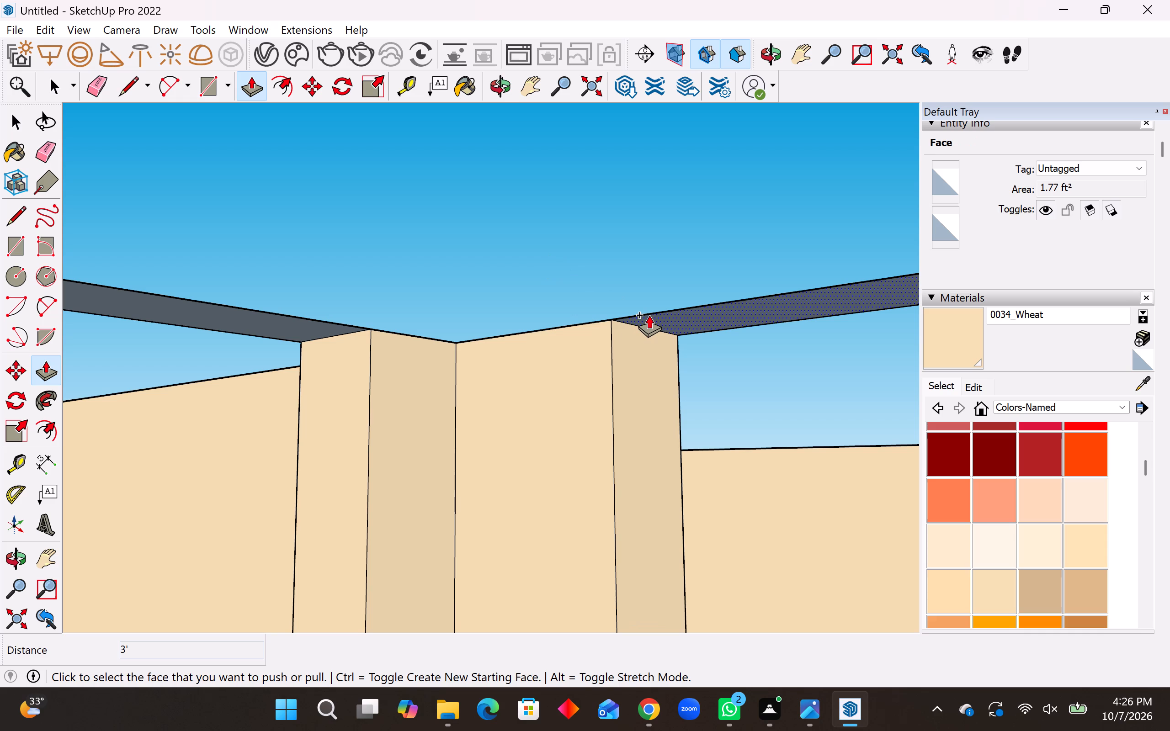
{"action": "left_click", "coordinate": [649, 315]}
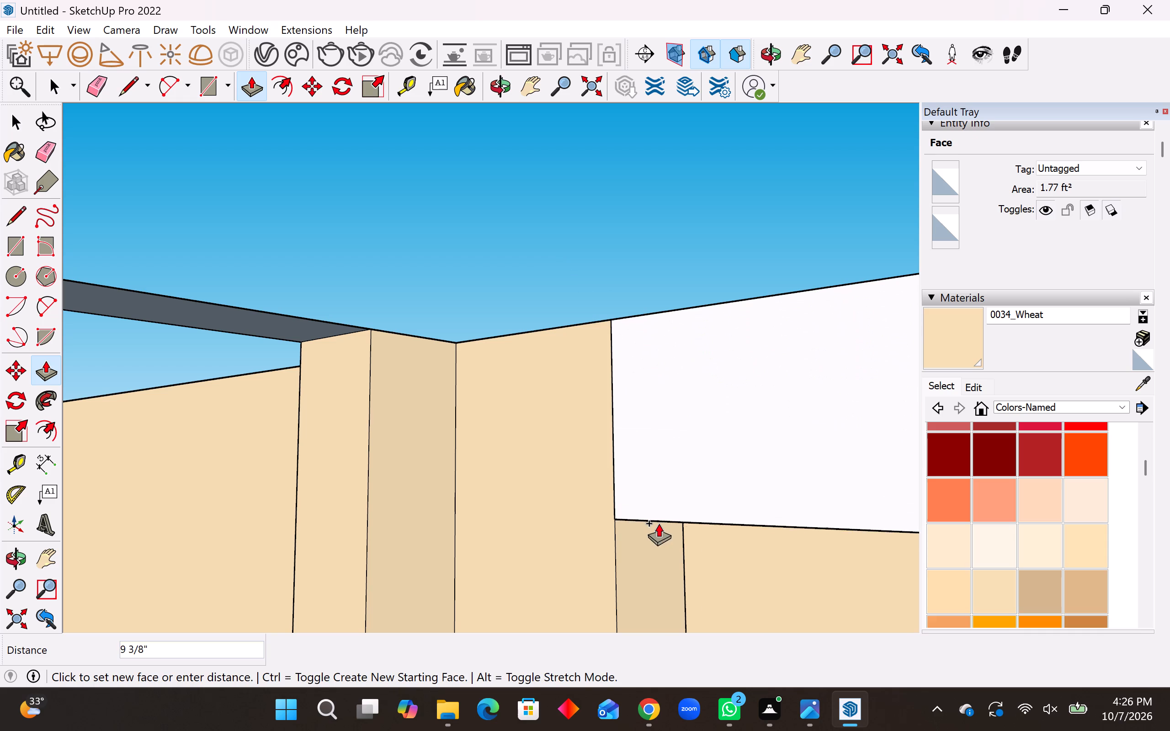
{"action": "key", "text": "3"}
{"action": "key", "text": "apostrophe"}
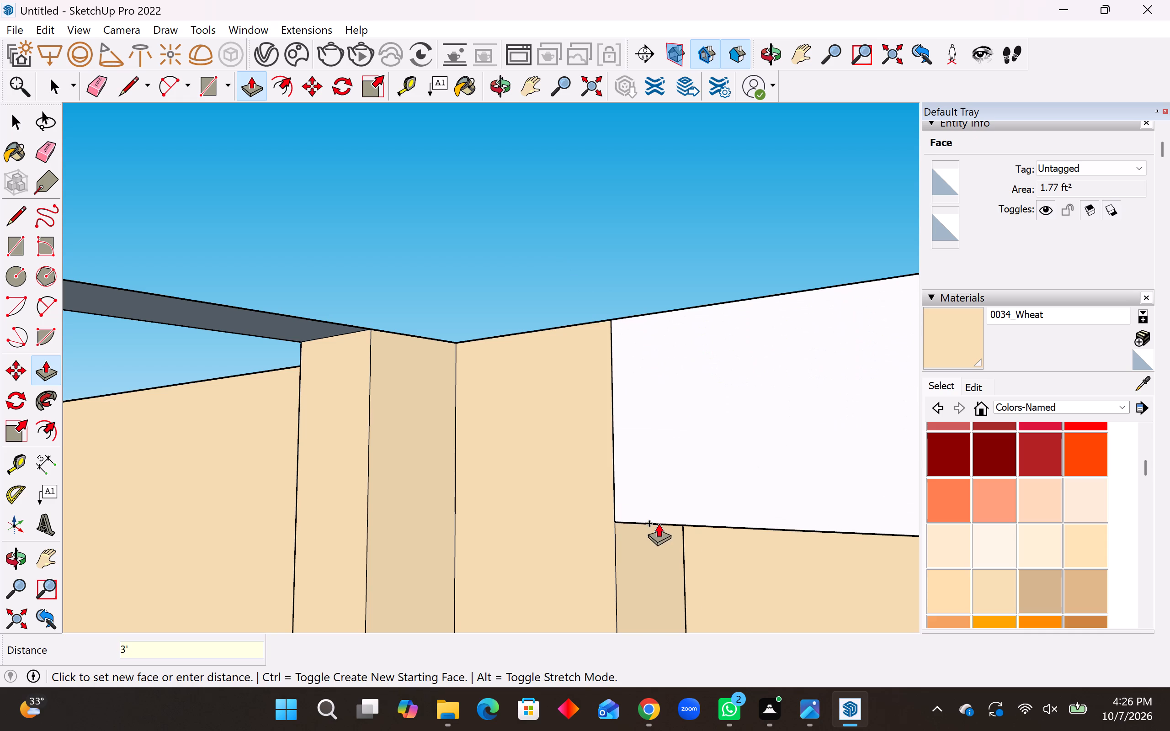
{"action": "key", "text": "Return"}
Extend the underside of the shorter bridge on the other side of the same corner pillar down by 3' with Push/Pull.
{"action": "left_click", "coordinate": [251, 326]}
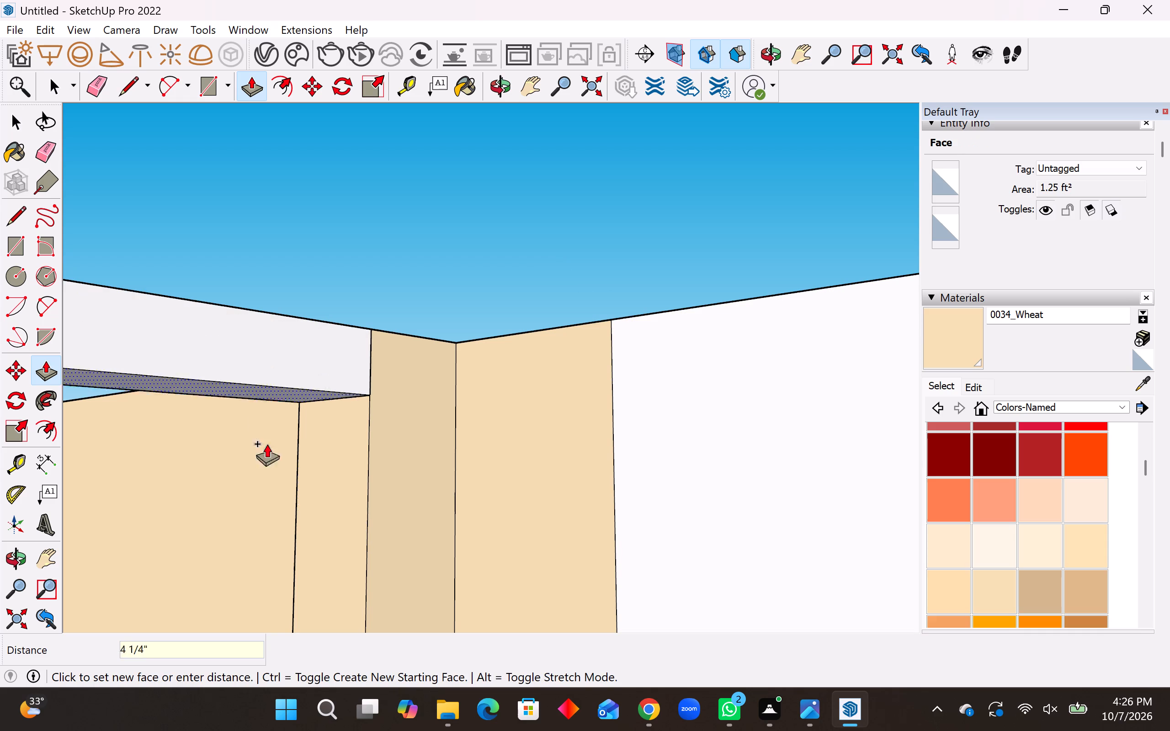
{"action": "type", "text": "3'"}
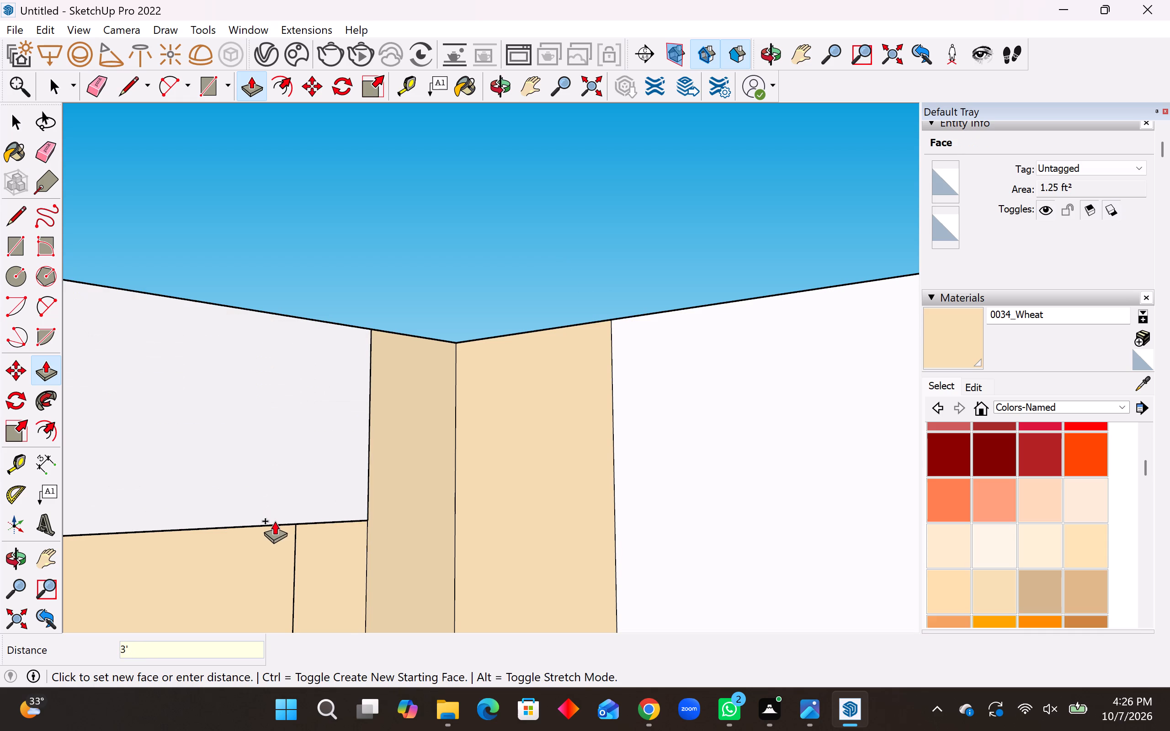
{"action": "key", "text": "Return"}
Erase the vertical seam edges where the small corner room's two bridges meet the walls on their inner faces.
{"action": "middle_click_drag", "start_coordinate": [333, 416], "coordinate": [245, 730]}
{"action": "scroll", "coordinate": [346, 328], "scroll_direction": "down", "scroll_amount": 7}
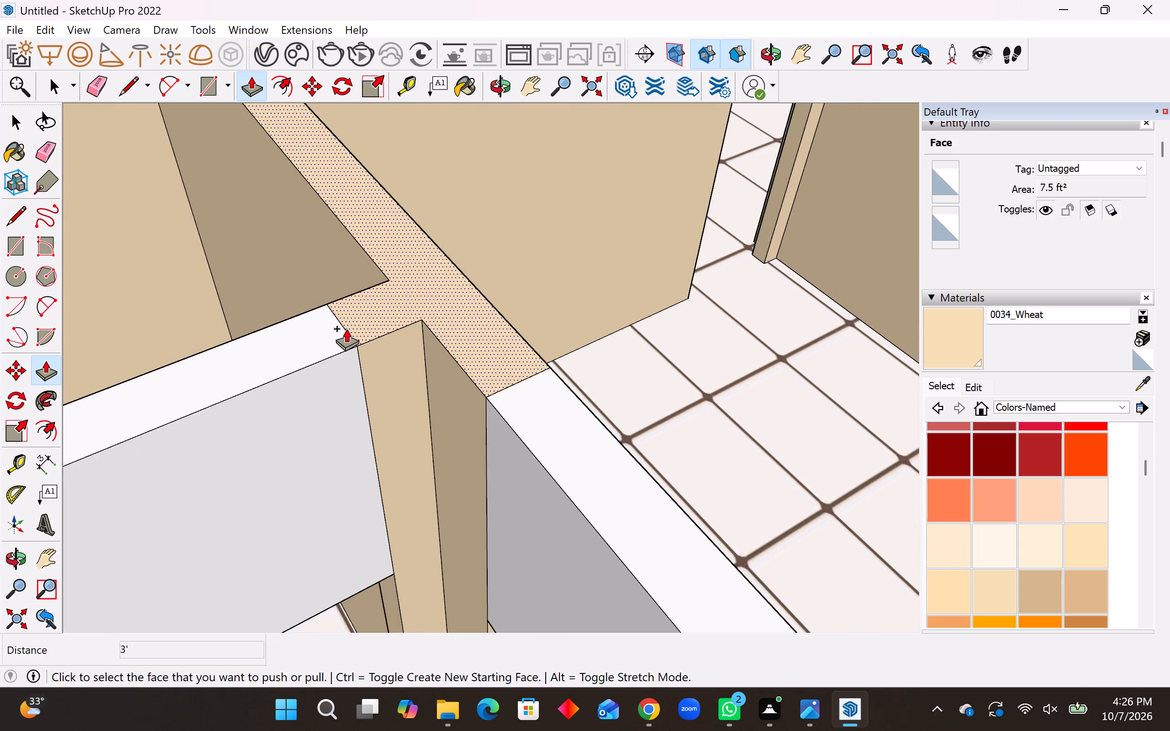
{"action": "scroll", "coordinate": [346, 328], "scroll_direction": "down", "scroll_amount": 20}
{"action": "scroll", "coordinate": [346, 328], "scroll_direction": "down", "scroll_amount": 3}
{"action": "scroll", "coordinate": [351, 460], "scroll_direction": "down", "scroll_amount": 5}
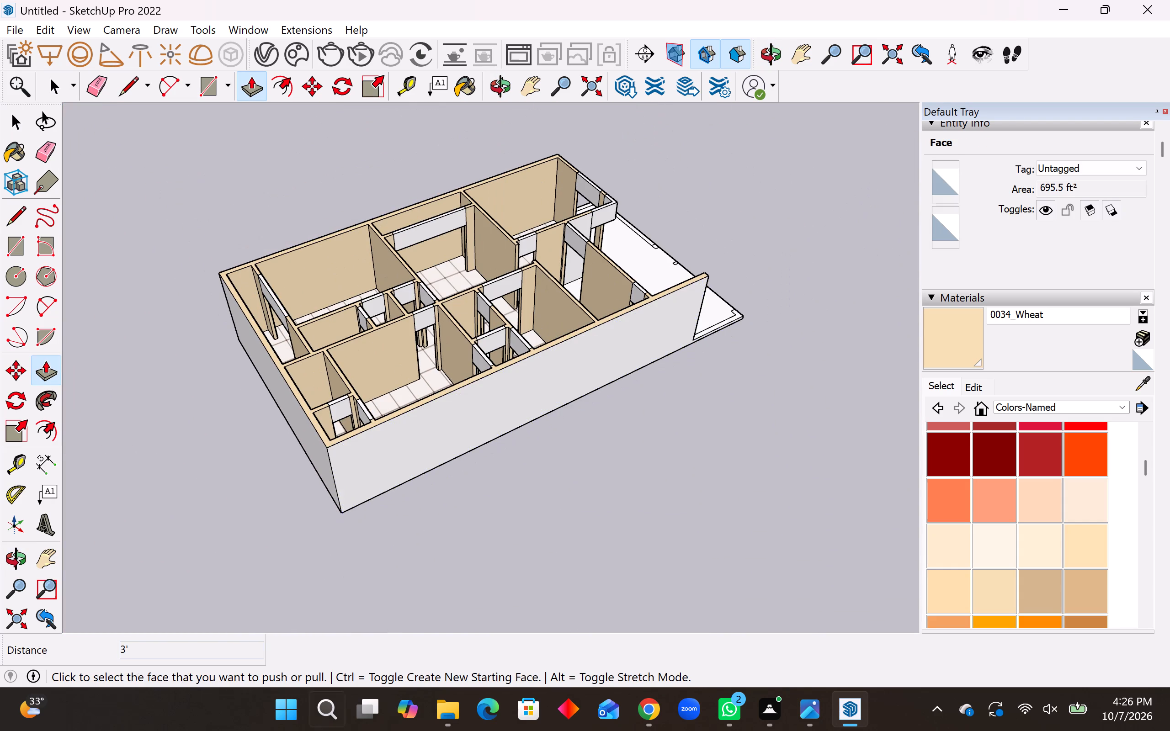
{"action": "scroll", "coordinate": [71, 586], "scroll_direction": "up", "scroll_amount": 4}
{"action": "scroll", "coordinate": [621, 358], "scroll_direction": "up", "scroll_amount": 4}
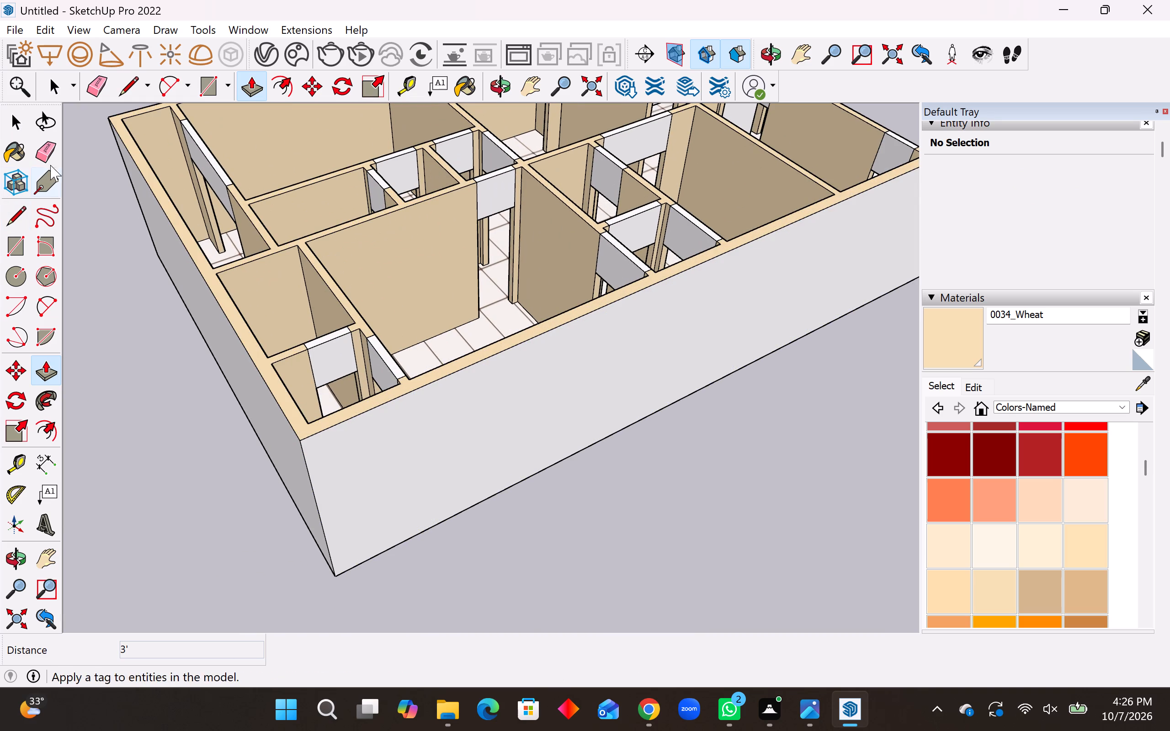
{"action": "left_click", "coordinate": [55, 146]}
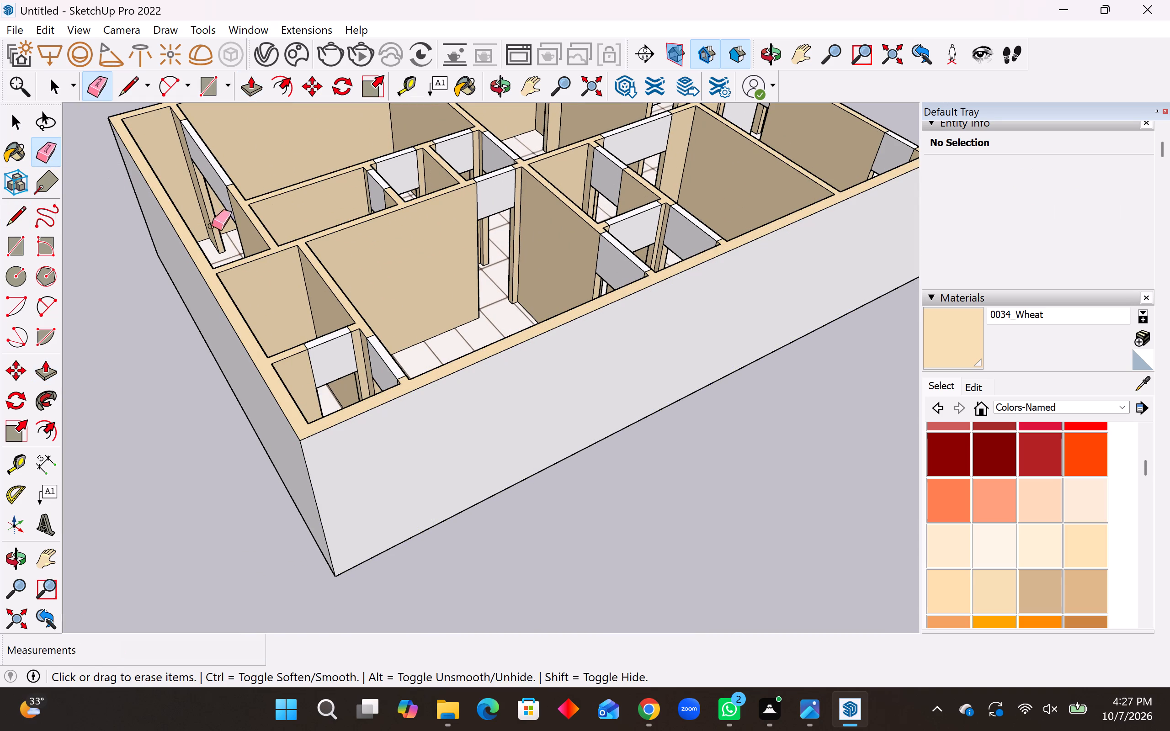
{"action": "scroll", "coordinate": [325, 379], "scroll_direction": "up", "scroll_amount": 6}
{"action": "left_click_drag", "start_coordinate": [295, 364], "coordinate": [362, 345]}
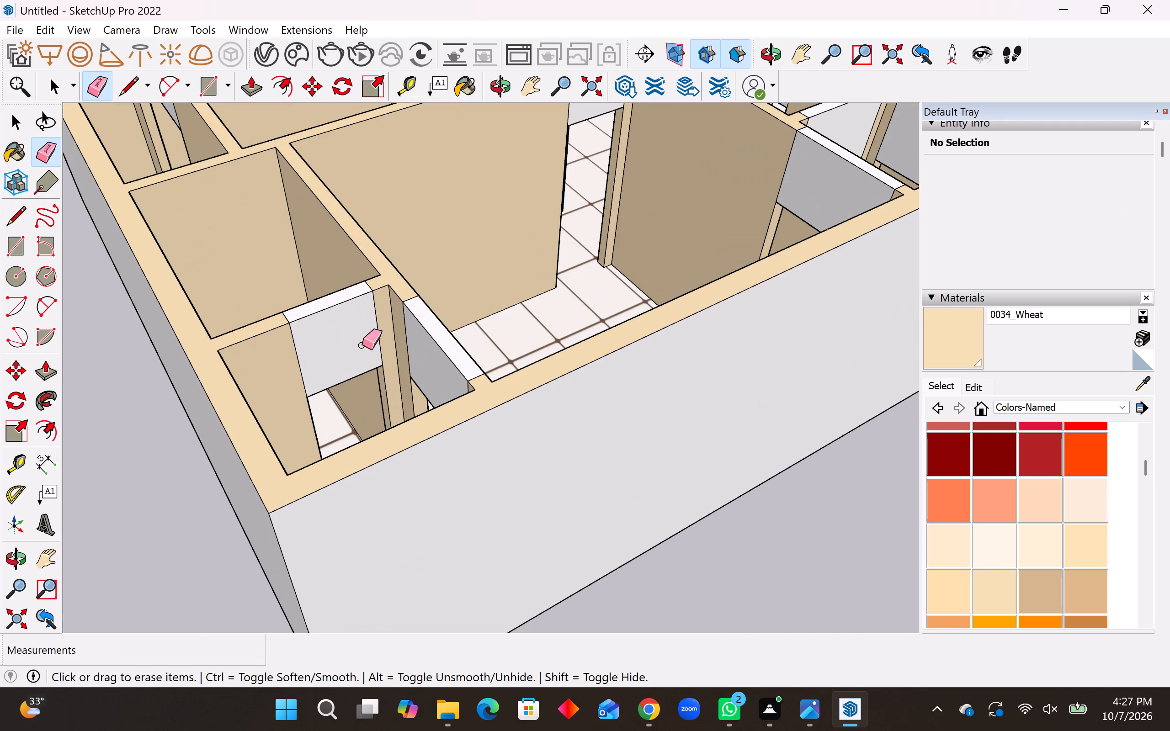
{"action": "left_click_drag", "start_coordinate": [362, 345], "coordinate": [302, 359]}
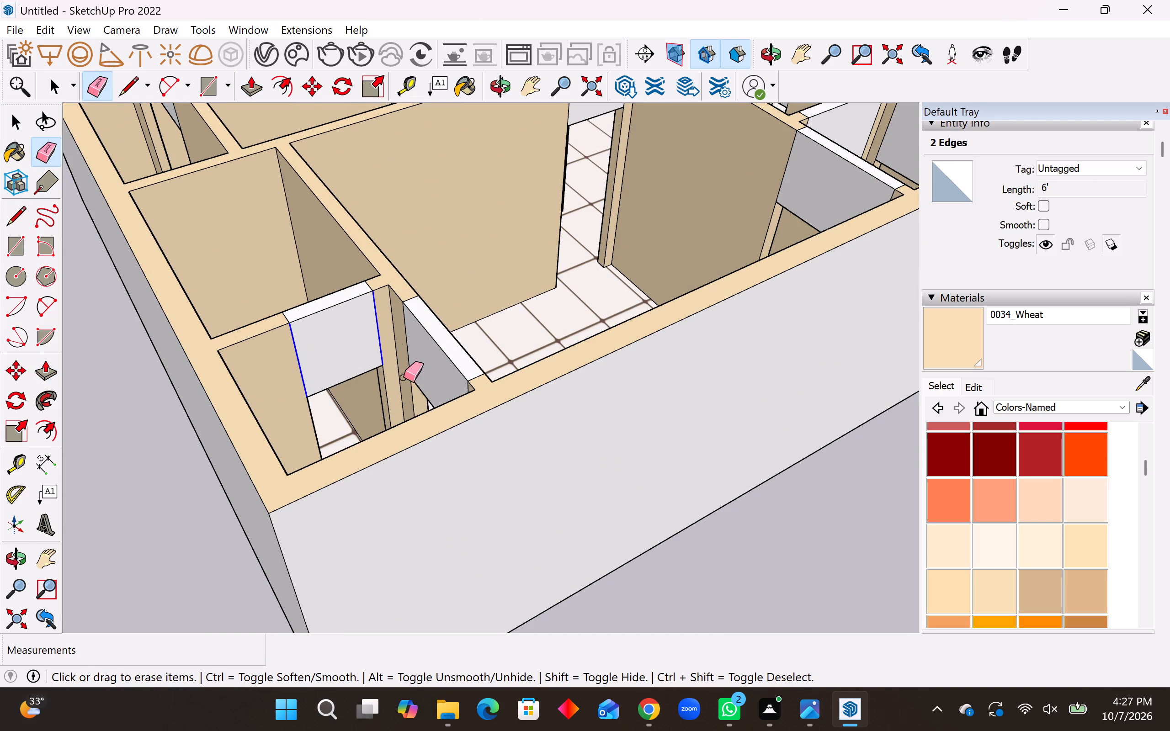
{"action": "middle_click_drag", "start_coordinate": [488, 433], "coordinate": [811, 456]}
{"action": "scroll", "coordinate": [659, 393], "scroll_direction": "up", "scroll_amount": 5}
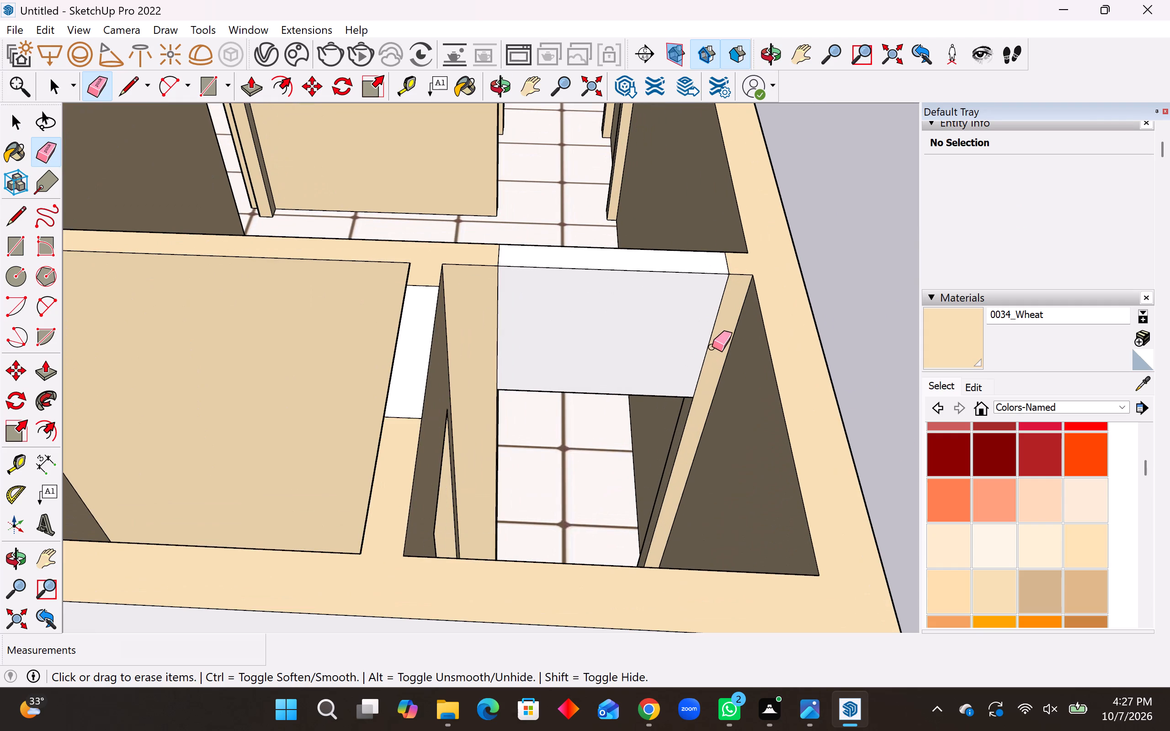
{"action": "left_click_drag", "start_coordinate": [712, 347], "coordinate": [469, 365]}
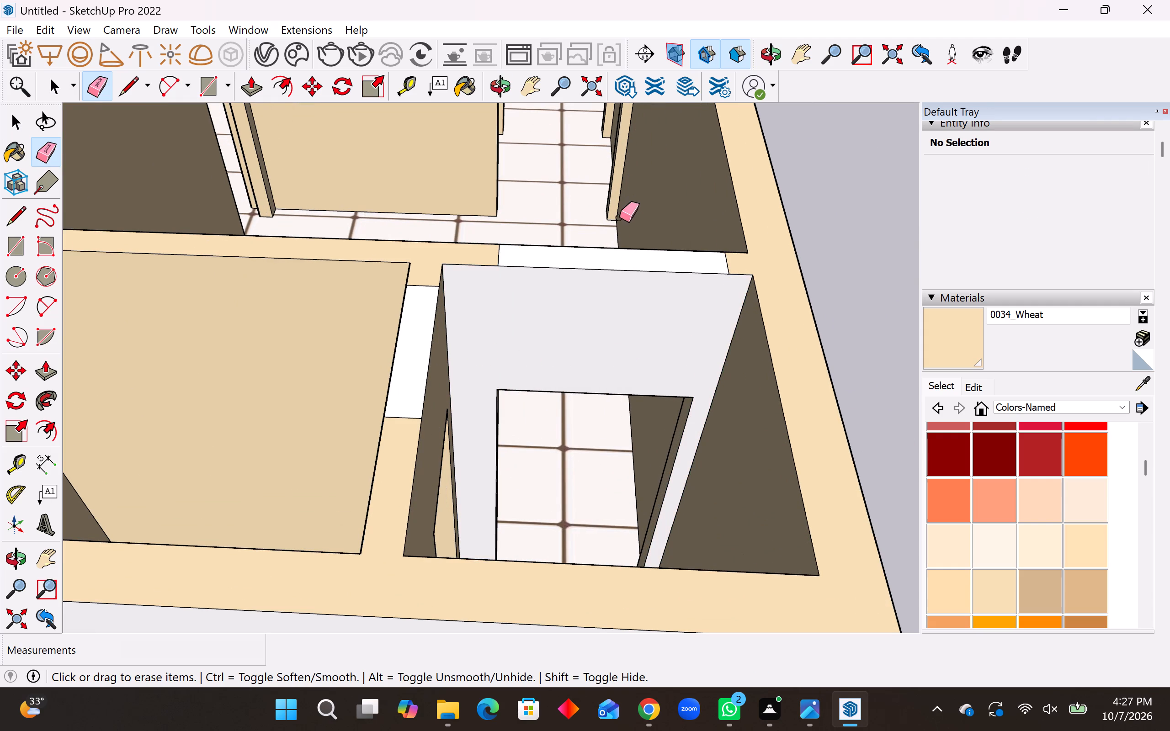
Erase the seam edges across the wall tops at both ends of the small corner room's two bridges.
{"action": "middle_click_drag", "start_coordinate": [605, 259], "coordinate": [612, 361]}
{"action": "scroll", "coordinate": [547, 303], "scroll_direction": "up", "scroll_amount": 4}
{"action": "left_click_drag", "start_coordinate": [459, 314], "coordinate": [461, 314]}
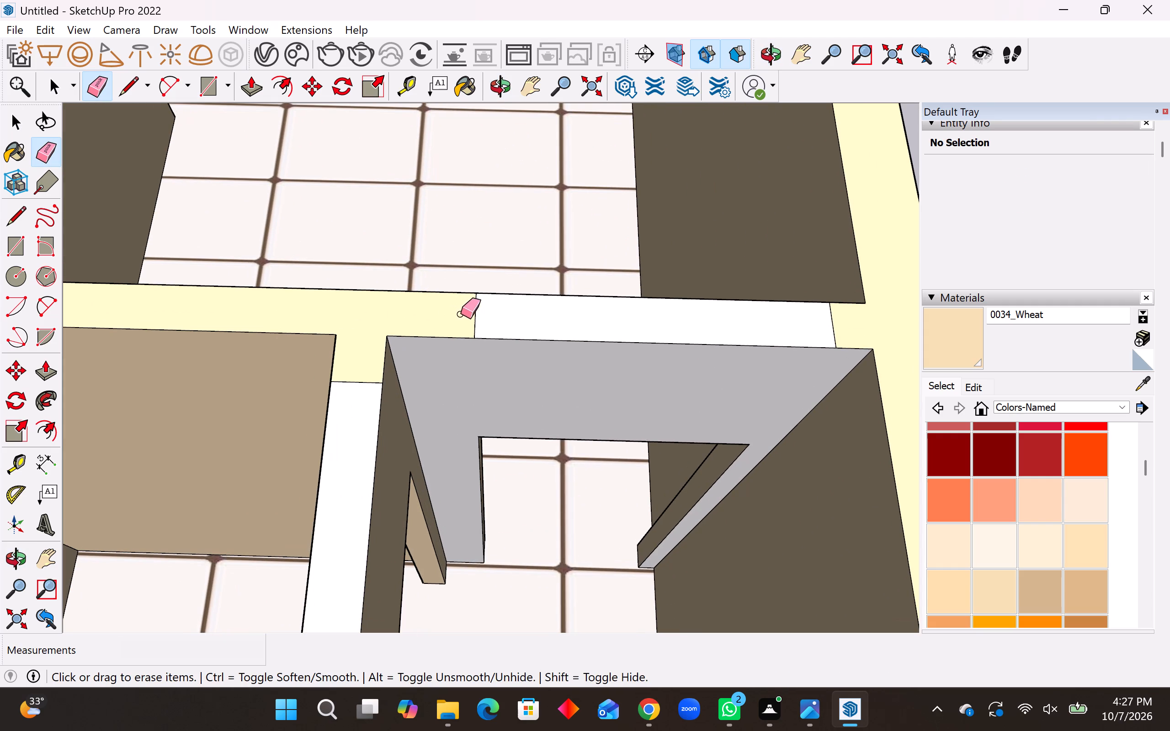
{"action": "left_click_drag", "start_coordinate": [461, 314], "coordinate": [508, 311]}
{"action": "left_click_drag", "start_coordinate": [821, 328], "coordinate": [849, 328]}
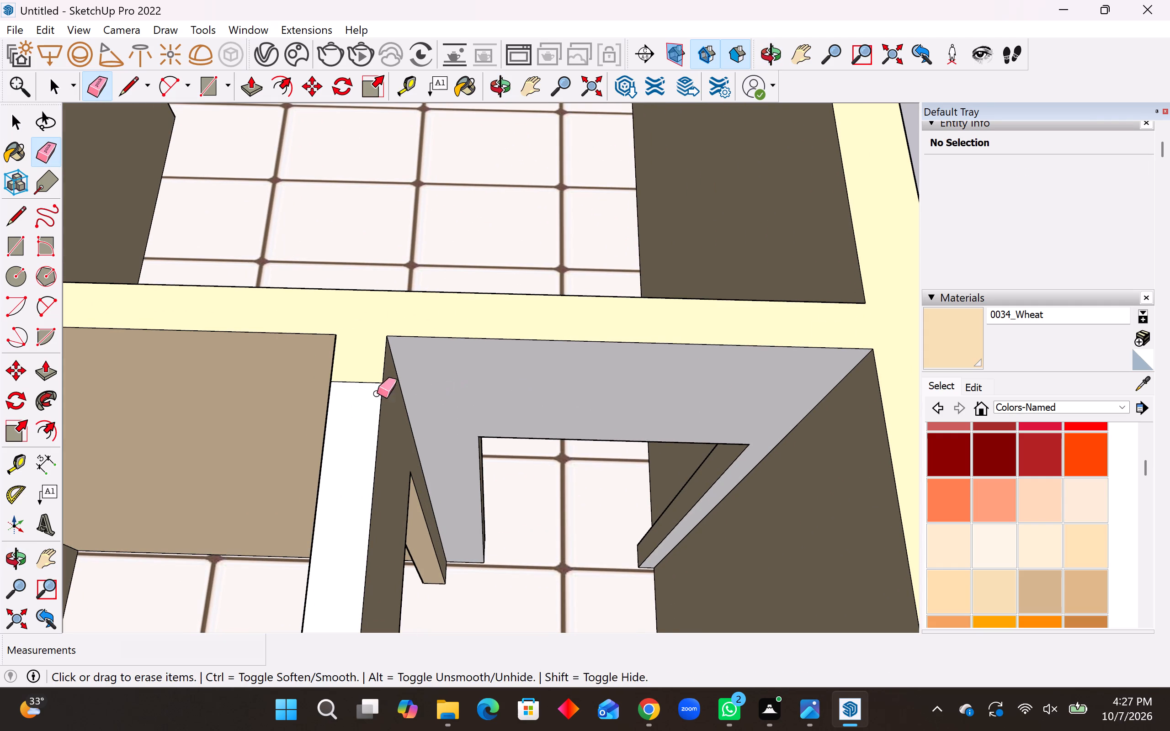
{"action": "left_click_drag", "start_coordinate": [356, 391], "coordinate": [377, 330]}
{"action": "scroll", "coordinate": [401, 316], "scroll_direction": "down", "scroll_amount": 5}
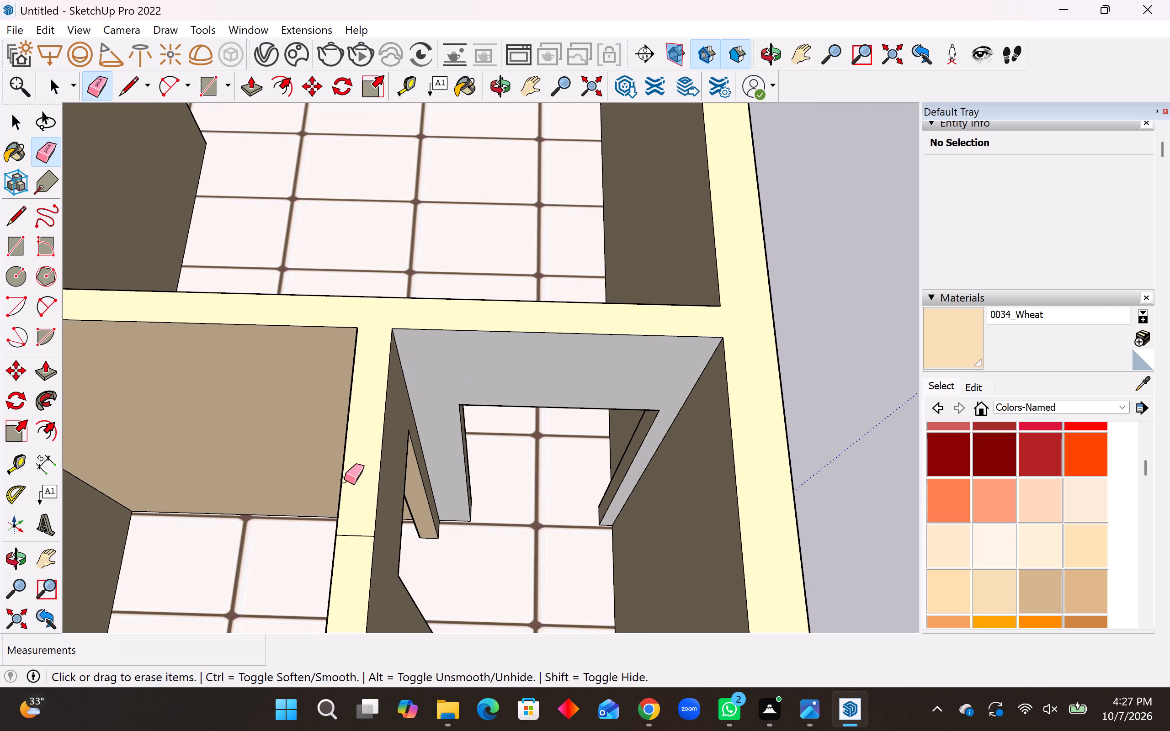
{"action": "scroll", "coordinate": [372, 541], "scroll_direction": "up", "scroll_amount": 3}
{"action": "left_click_drag", "start_coordinate": [359, 513], "coordinate": [369, 480]}
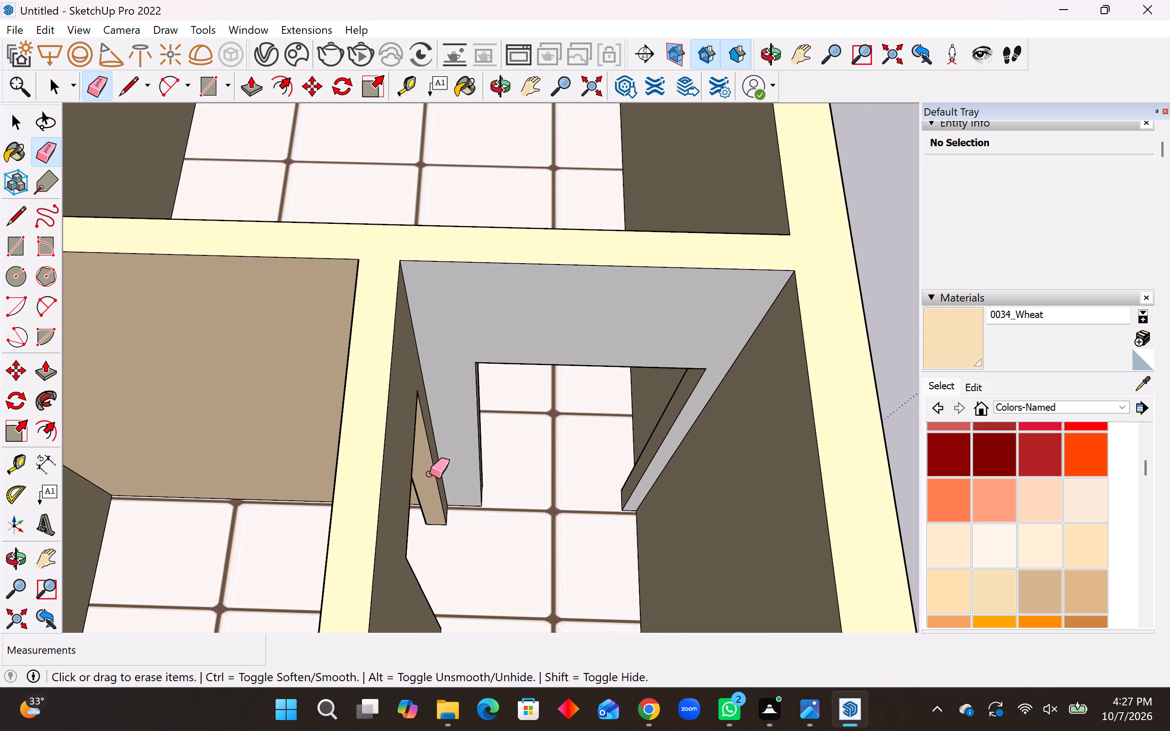
Erase the two vertical seam edges on the face of the wide bridge in the long narrow room along the outer wall.
{"action": "scroll", "coordinate": [637, 470], "scroll_direction": "down", "scroll_amount": 12}
{"action": "scroll", "coordinate": [266, 476], "scroll_direction": "up", "scroll_amount": 6}
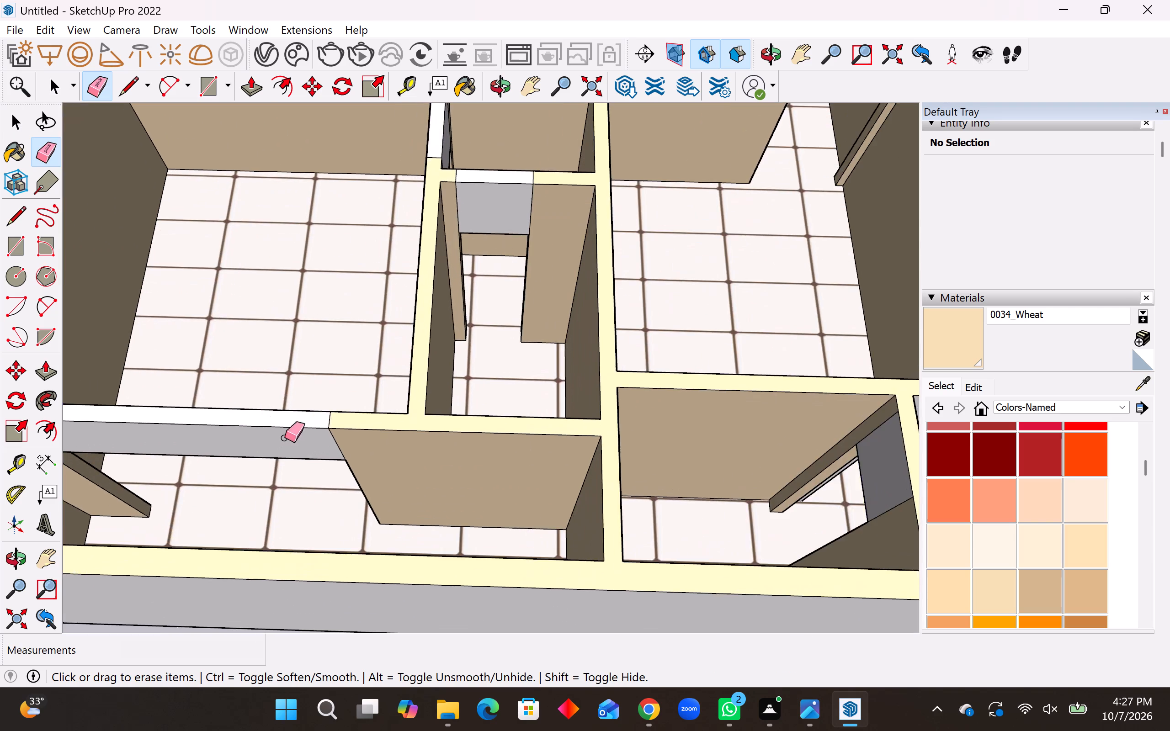
{"action": "scroll", "coordinate": [468, 445], "scroll_direction": "down", "scroll_amount": 7}
{"action": "middle_click_drag", "start_coordinate": [362, 450], "coordinate": [363, 444]}
{"action": "middle_click_drag", "start_coordinate": [384, 418], "coordinate": [431, 397]}
{"action": "scroll", "coordinate": [240, 457], "scroll_direction": "up", "scroll_amount": 7}
{"action": "left_click_drag", "start_coordinate": [250, 465], "coordinate": [530, 448]}
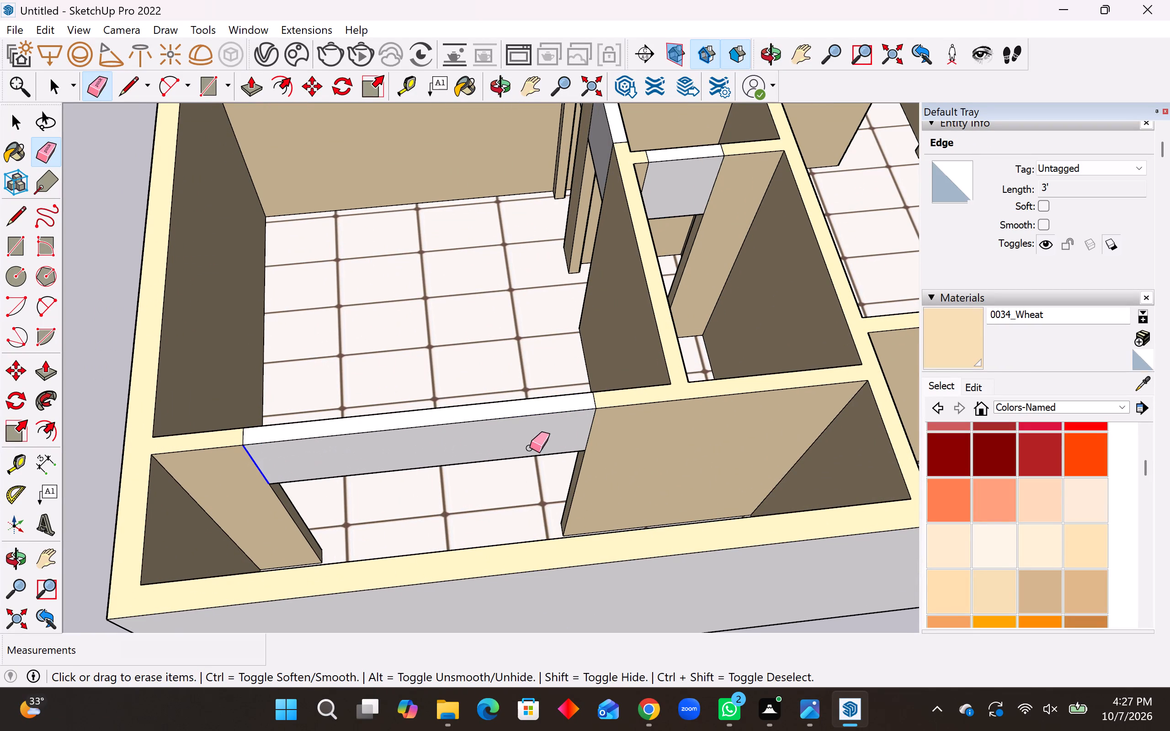
{"action": "left_click_drag", "start_coordinate": [530, 448], "coordinate": [613, 427]}
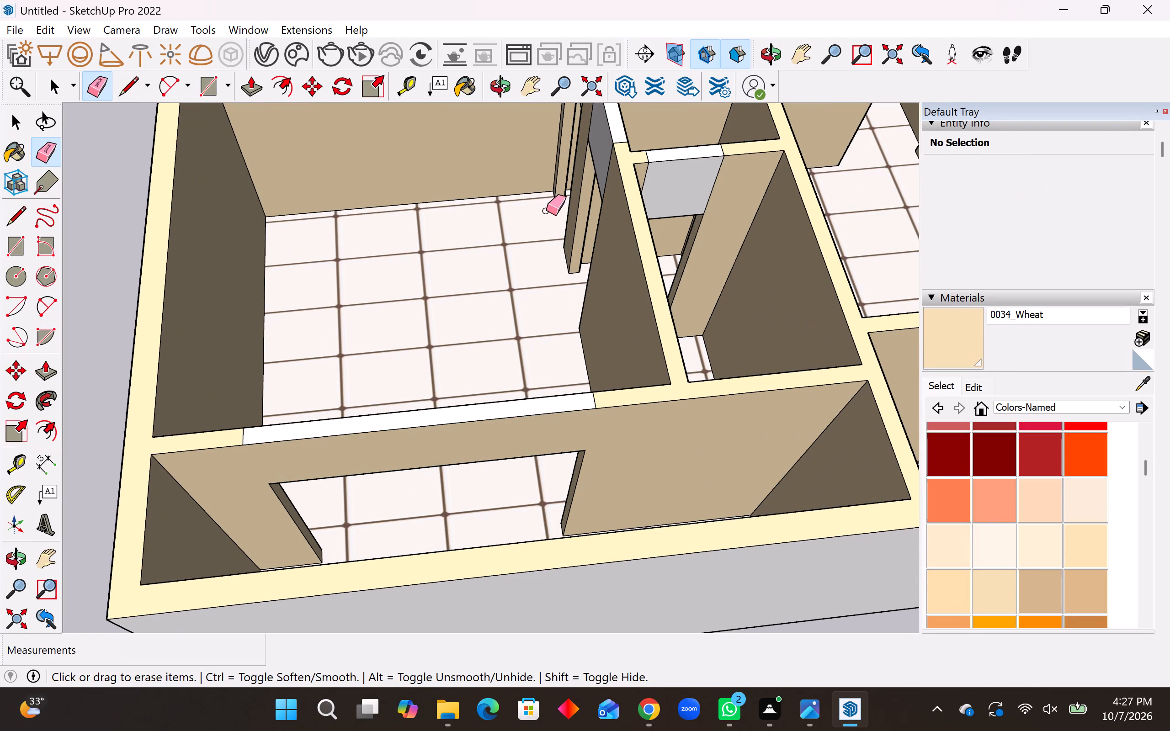
Erase the two vertical seam edges on the bridge face in the small narrow room beside the large tiled room.
{"action": "scroll", "coordinate": [693, 148], "scroll_direction": "up", "scroll_amount": 3}
{"action": "scroll", "coordinate": [686, 209], "scroll_direction": "up", "scroll_amount": 1}
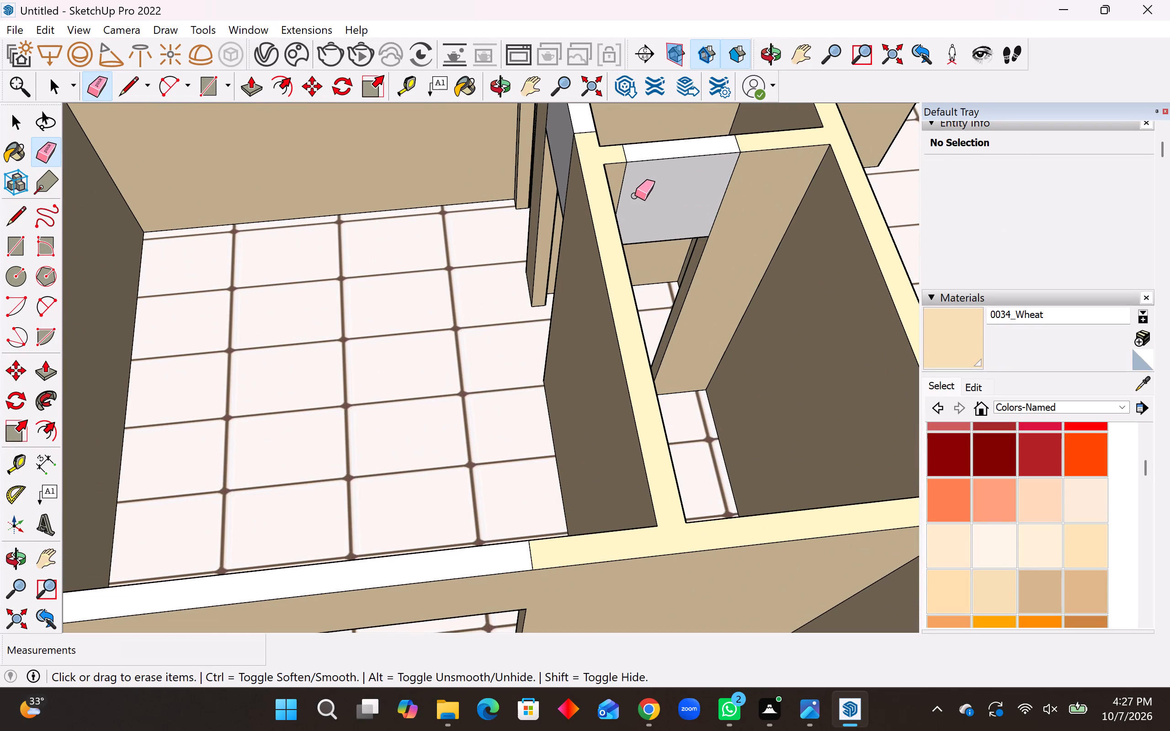
{"action": "left_click_drag", "start_coordinate": [622, 181], "coordinate": [773, 180]}
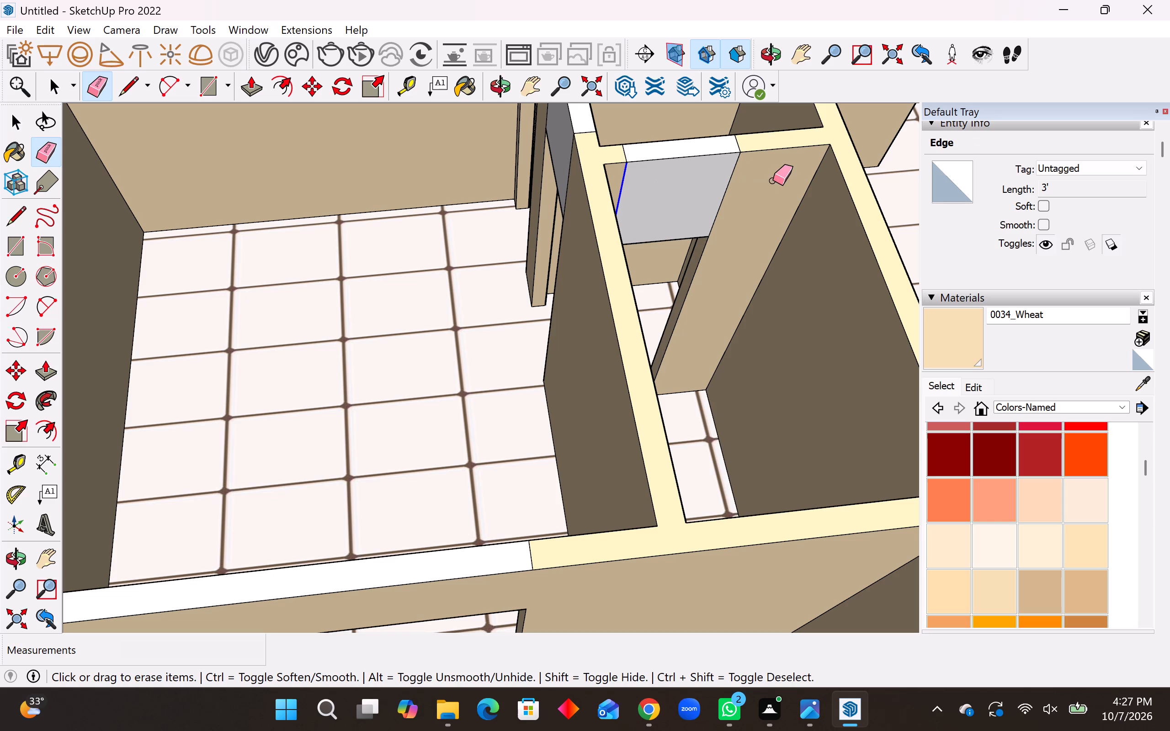
{"action": "left_click_drag", "start_coordinate": [773, 180], "coordinate": [708, 189]}
Erase the two seam edges across the wall top at the ends of the long narrow room's wide bridge.
{"action": "scroll", "coordinate": [756, 258], "scroll_direction": "down", "scroll_amount": 4}
{"action": "scroll", "coordinate": [164, 577], "scroll_direction": "up", "scroll_amount": 3}
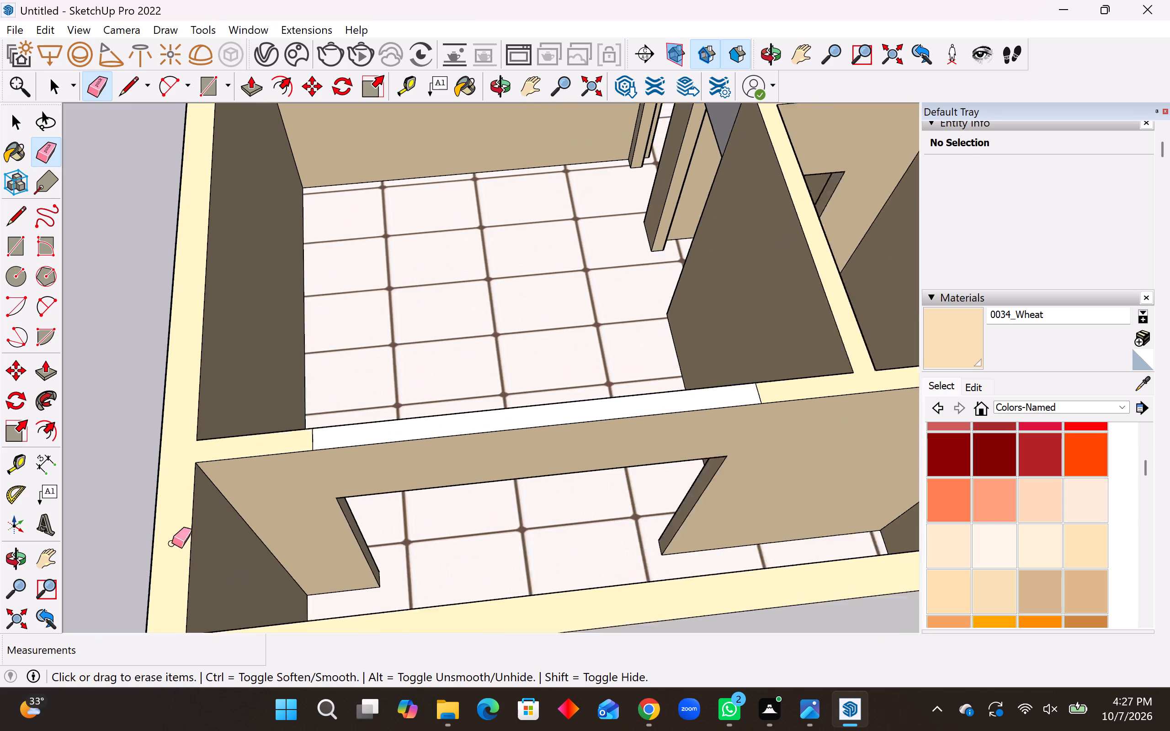
{"action": "scroll", "coordinate": [172, 543], "scroll_direction": "up", "scroll_amount": 4}
{"action": "left_click_drag", "start_coordinate": [314, 413], "coordinate": [337, 411]}
{"action": "scroll", "coordinate": [277, 459], "scroll_direction": "down", "scroll_amount": 5}
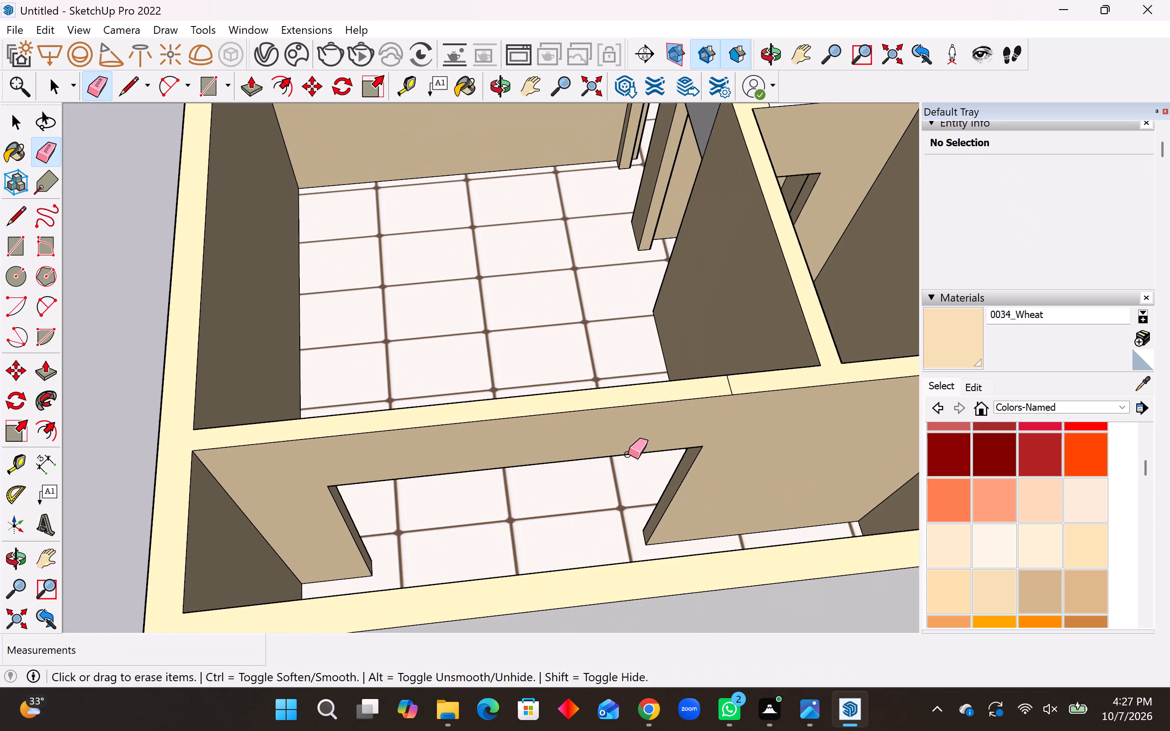
{"action": "scroll", "coordinate": [719, 456], "scroll_direction": "up", "scroll_amount": 3}
{"action": "left_click_drag", "start_coordinate": [731, 361], "coordinate": [748, 357]}
{"action": "scroll", "coordinate": [501, 522], "scroll_direction": "down", "scroll_amount": 3}
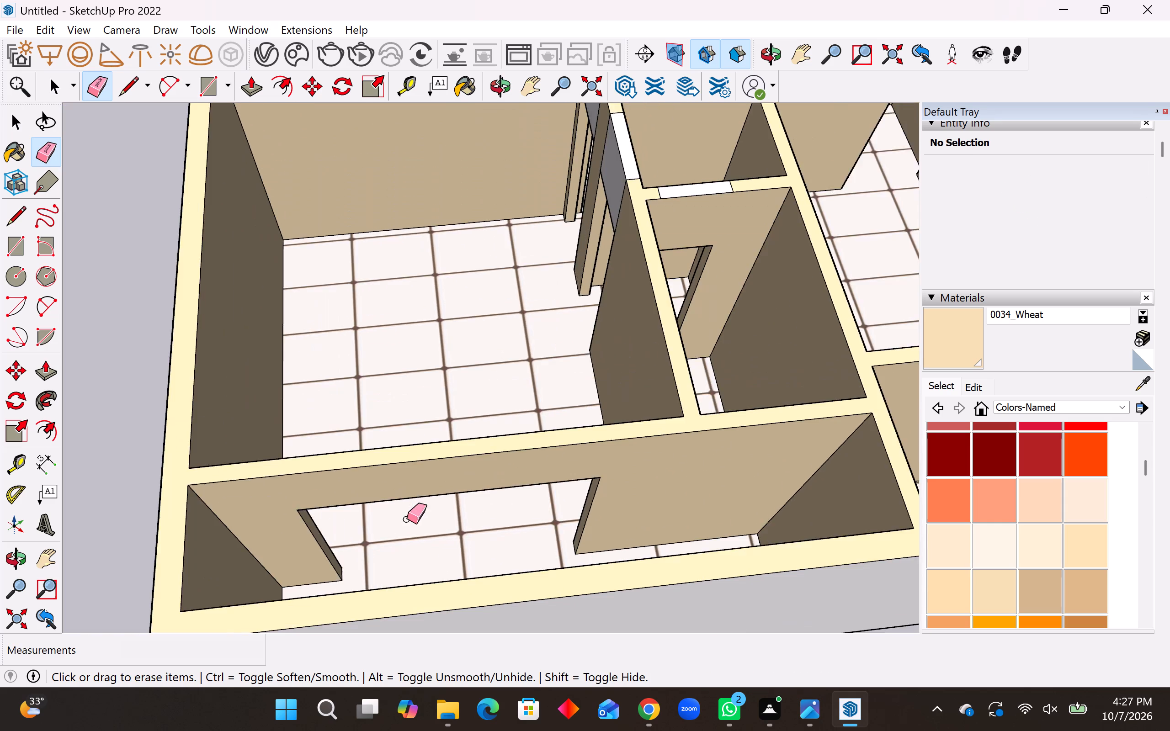
Erase the two seam edges across the wall top at the ends of the bridge between the small central rooms, keeping the wall's long edges.
{"action": "scroll", "coordinate": [407, 519], "scroll_direction": "down", "scroll_amount": 9}
{"action": "scroll", "coordinate": [647, 397], "scroll_direction": "up", "scroll_amount": 3}
{"action": "scroll", "coordinate": [521, 340], "scroll_direction": "up", "scroll_amount": 6}
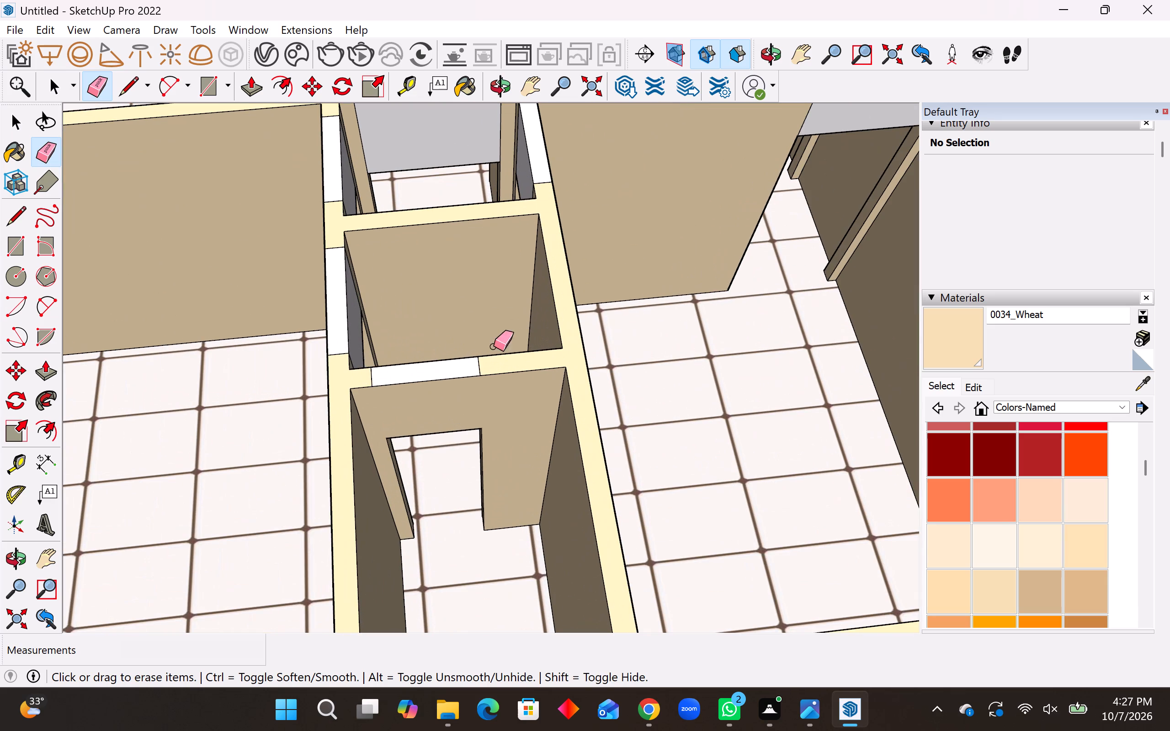
{"action": "left_click_drag", "start_coordinate": [363, 381], "coordinate": [384, 380]}
{"action": "left_click_drag", "start_coordinate": [468, 372], "coordinate": [481, 371]}
{"action": "left_click_drag", "start_coordinate": [487, 371], "coordinate": [521, 371]}
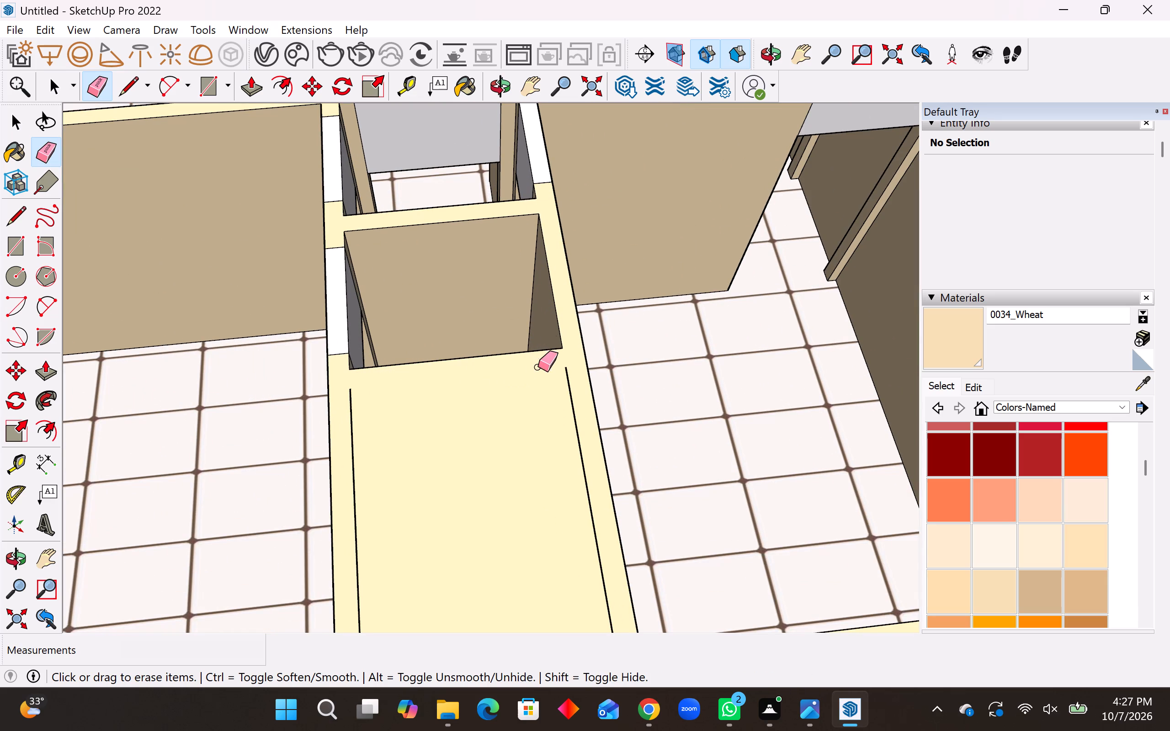
{"action": "key", "text": "ctrl+z"}
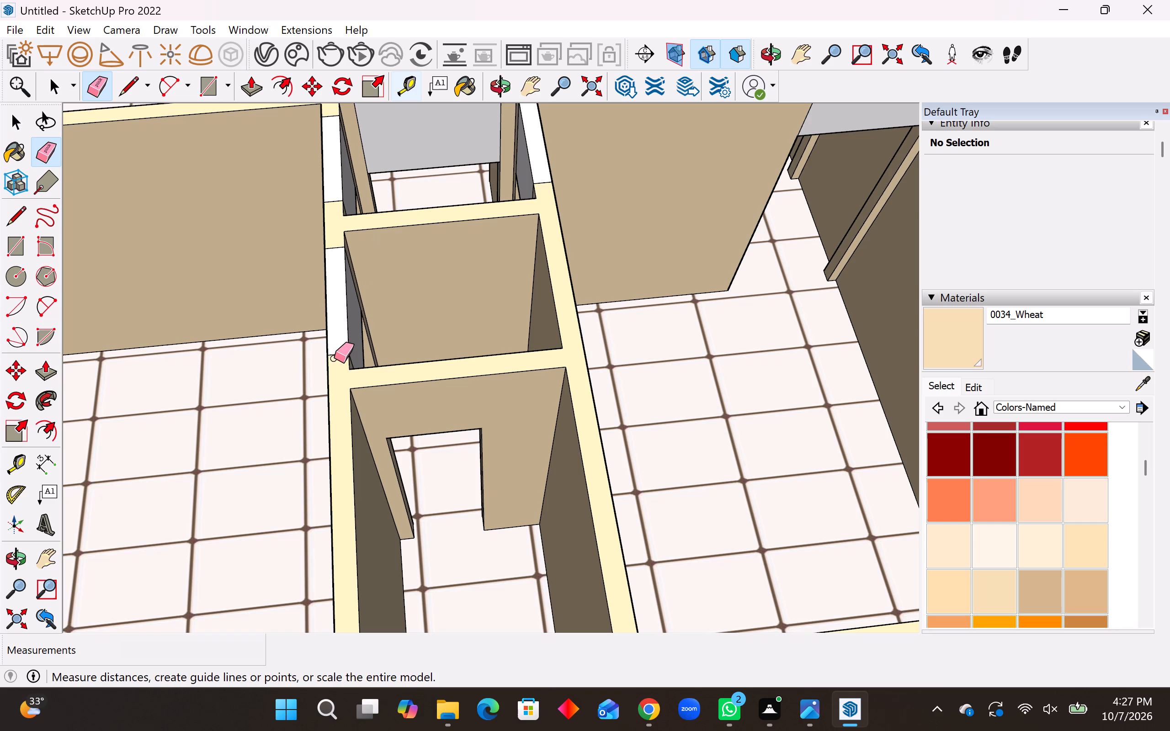
Erase the seam edges across the top of the long wall beside the small central rooms, at the ends of its two bridges.
{"action": "left_click_drag", "start_coordinate": [334, 358], "coordinate": [335, 268]}
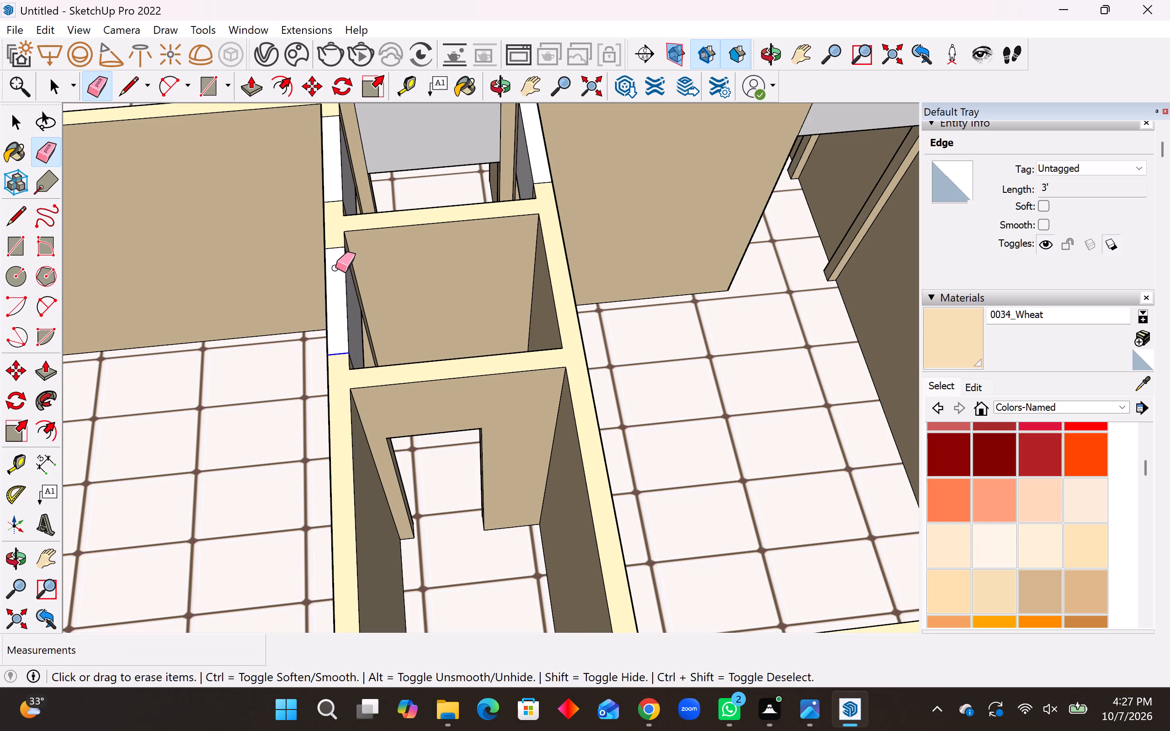
{"action": "left_click_drag", "start_coordinate": [335, 268], "coordinate": [335, 188]}
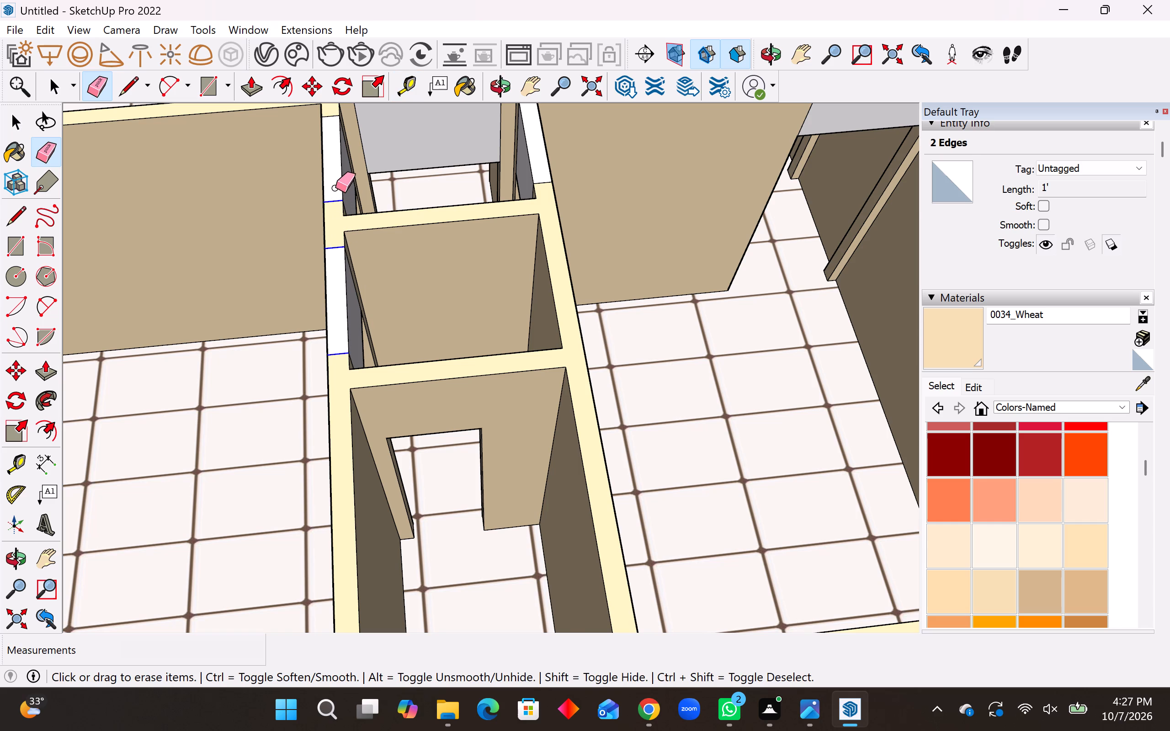
{"action": "left_click_drag", "start_coordinate": [335, 188], "coordinate": [333, 131]}
{"action": "left_click_drag", "start_coordinate": [333, 131], "coordinate": [332, 111]}
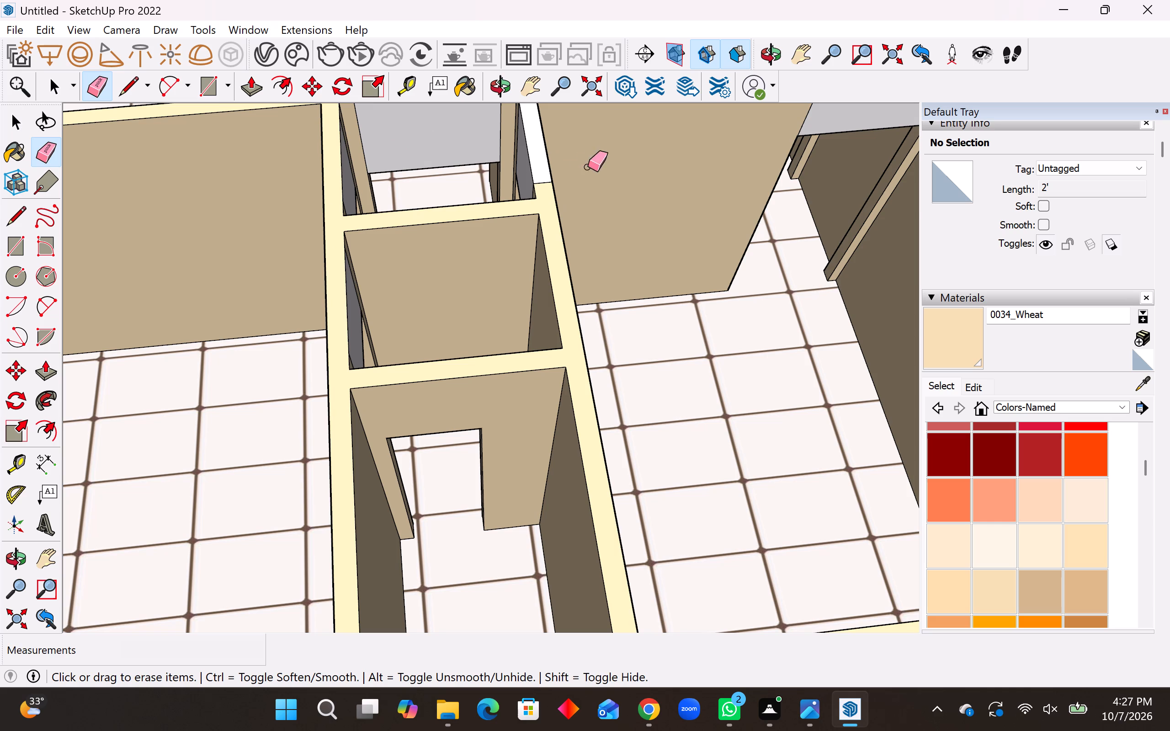
Erase the seam edge across the top of the opposite long wall, at the bridge end nearest the middle small room.
{"action": "left_click", "coordinate": [544, 188]}
{"action": "left_click_drag", "start_coordinate": [544, 188], "coordinate": [538, 164]}
{"action": "left_click_drag", "start_coordinate": [538, 165], "coordinate": [541, 170]}
{"action": "left_click_drag", "start_coordinate": [541, 170], "coordinate": [553, 201]}
Erase the seam edges across the wall tops at both ends of the small lobby's end bridge and at its side bridge's remaining end.
{"action": "scroll", "coordinate": [556, 222], "scroll_direction": "down", "scroll_amount": 7}
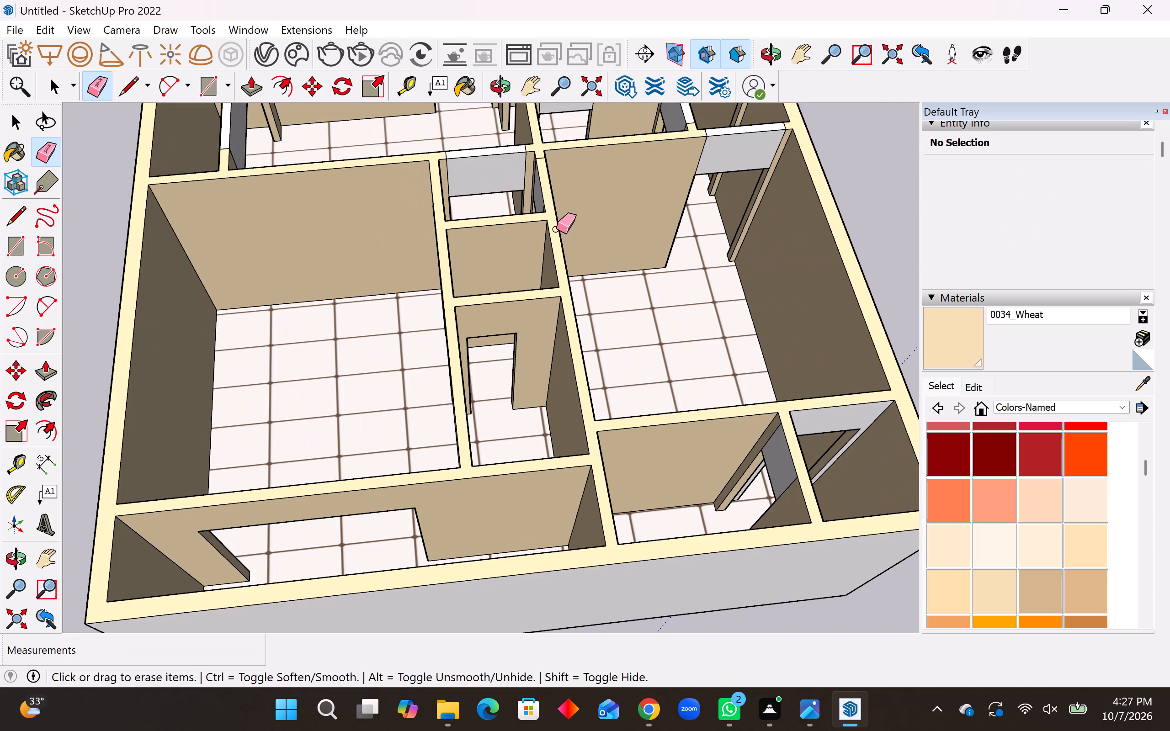
{"action": "scroll", "coordinate": [480, 141], "scroll_direction": "up", "scroll_amount": 7}
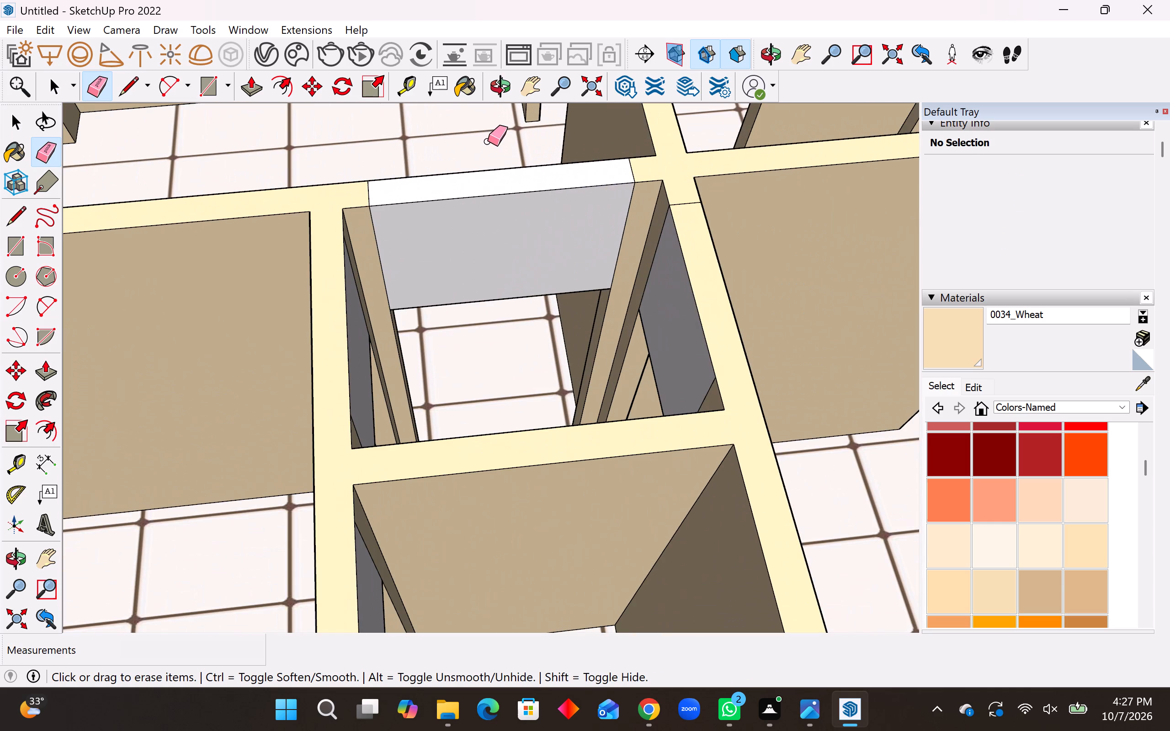
{"action": "left_click_drag", "start_coordinate": [365, 190], "coordinate": [373, 187]}
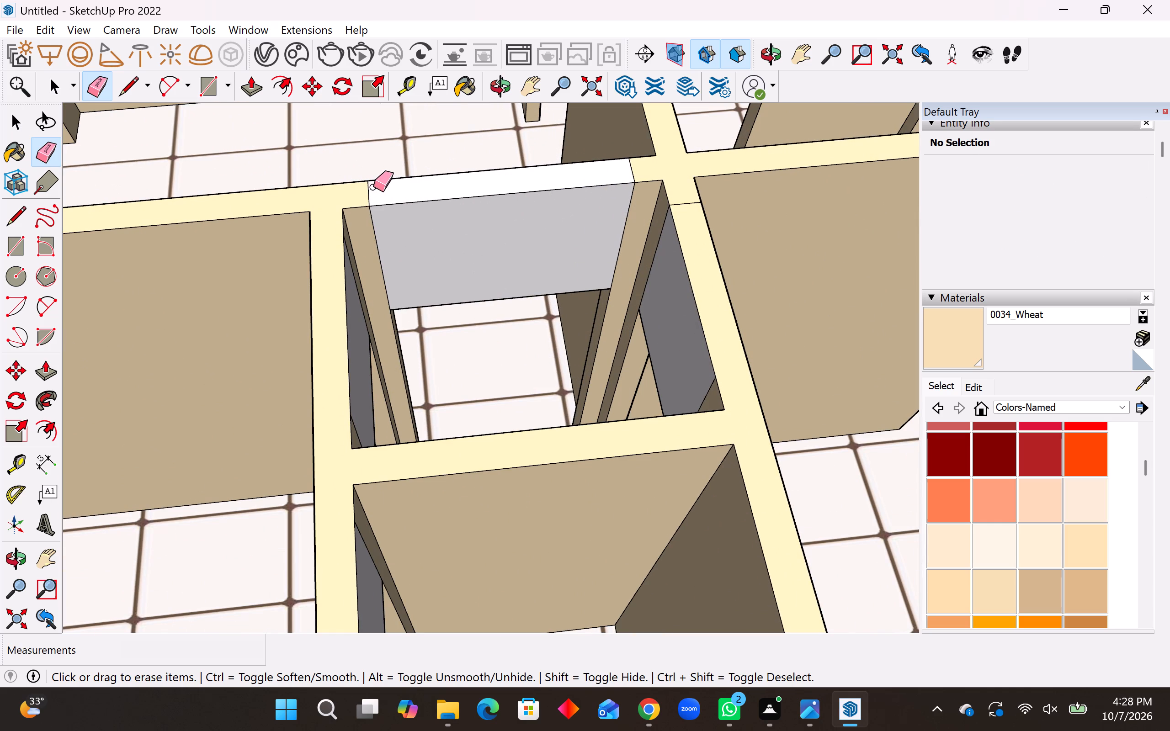
{"action": "left_click_drag", "start_coordinate": [373, 187], "coordinate": [456, 184]}
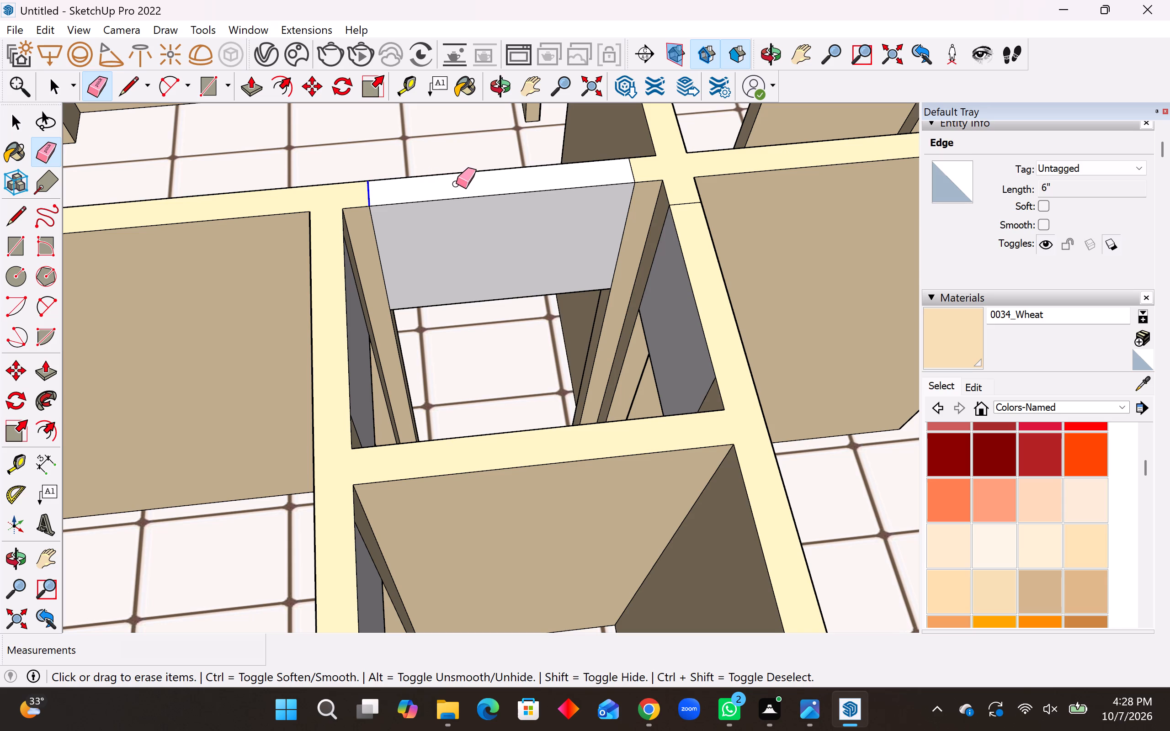
{"action": "left_click_drag", "start_coordinate": [456, 184], "coordinate": [633, 172]}
{"action": "left_click_drag", "start_coordinate": [633, 172], "coordinate": [648, 171]}
{"action": "left_click_drag", "start_coordinate": [695, 218], "coordinate": [686, 182]}
Erase the vertical seam edges on the faces of the two neighbouring doorway bridges and of the bridge in the small lobby behind them.
{"action": "scroll", "coordinate": [718, 240], "scroll_direction": "down", "scroll_amount": 1}
{"action": "middle_click_drag", "start_coordinate": [624, 298], "coordinate": [1006, 223]}
{"action": "scroll", "coordinate": [599, 209], "scroll_direction": "down", "scroll_amount": 5}
{"action": "scroll", "coordinate": [548, 191], "scroll_direction": "down", "scroll_amount": 8}
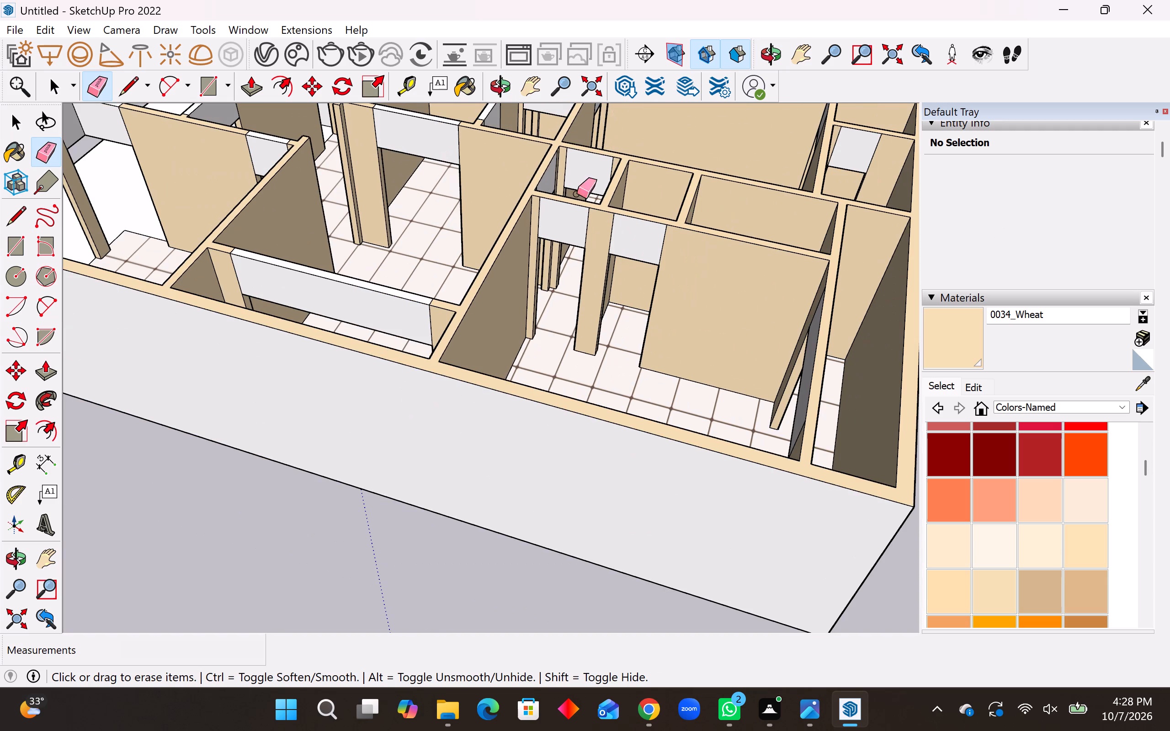
{"action": "scroll", "coordinate": [894, 144], "scroll_direction": "up", "scroll_amount": 6}
{"action": "left_click_drag", "start_coordinate": [795, 141], "coordinate": [877, 157]}
{"action": "middle_click_drag", "start_coordinate": [797, 274], "coordinate": [922, 250]}
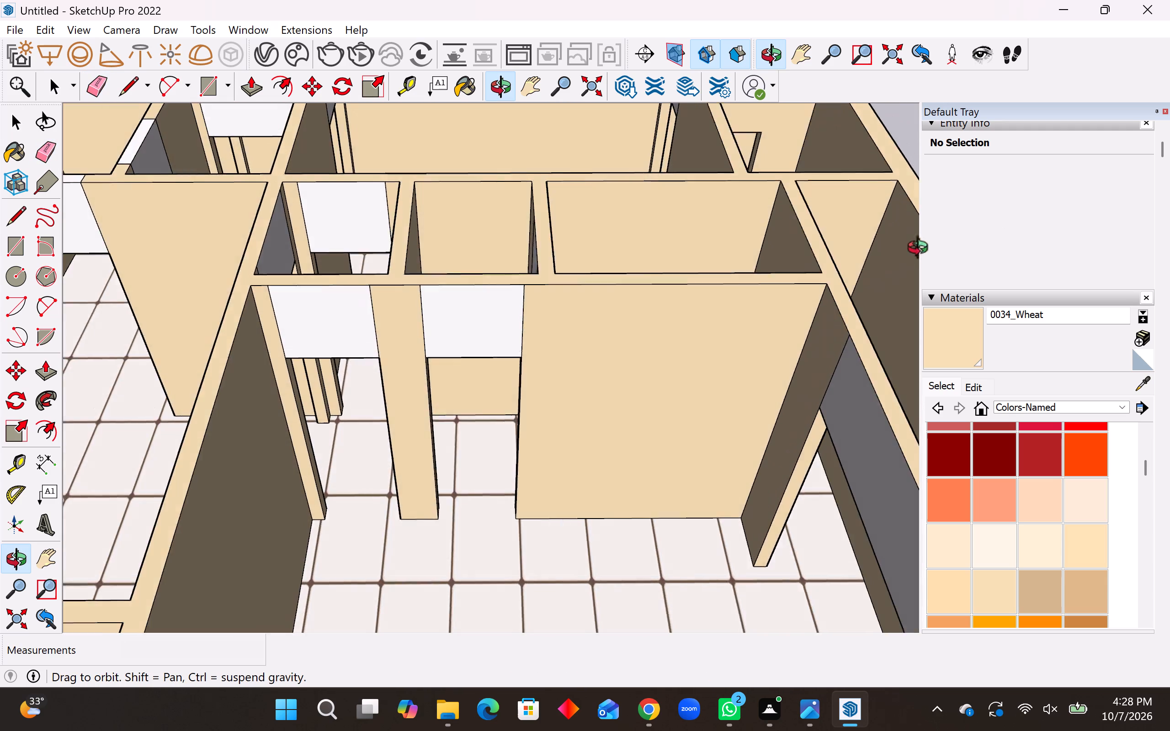
{"action": "middle_click_drag", "start_coordinate": [922, 250], "coordinate": [922, 199]}
{"action": "scroll", "coordinate": [816, 269], "scroll_direction": "down", "scroll_amount": 4}
{"action": "scroll", "coordinate": [468, 266], "scroll_direction": "up", "scroll_amount": 3}
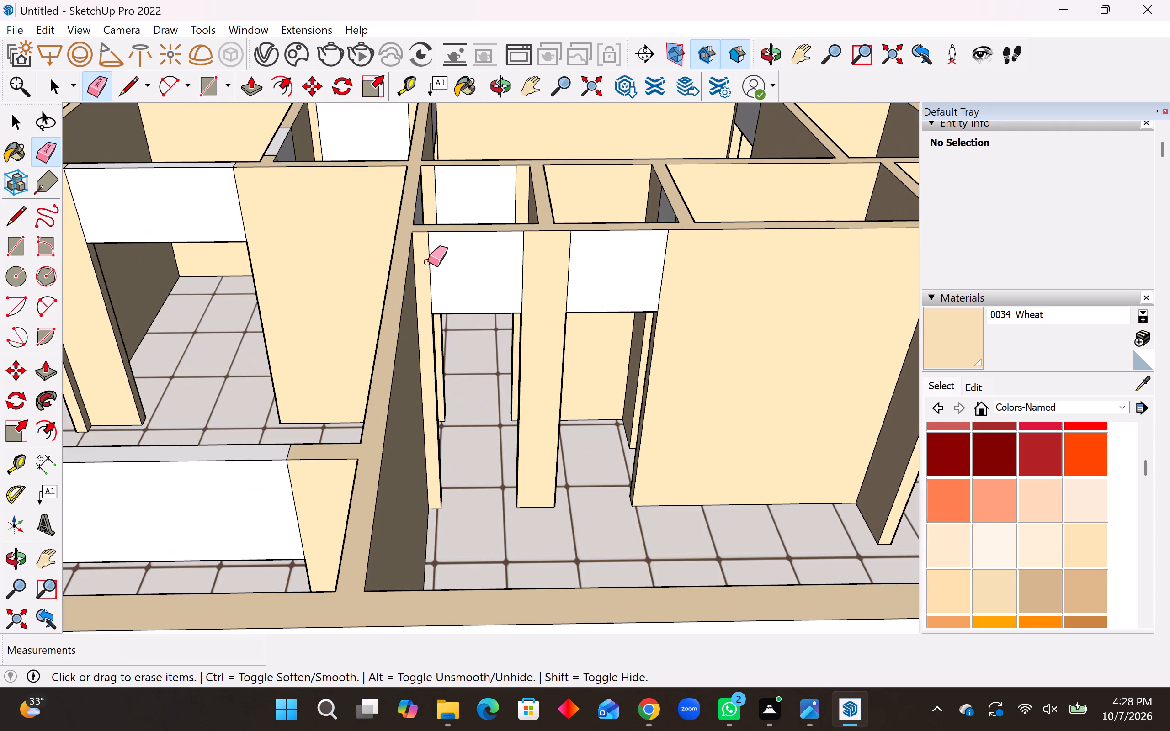
{"action": "left_click_drag", "start_coordinate": [427, 267], "coordinate": [508, 270]}
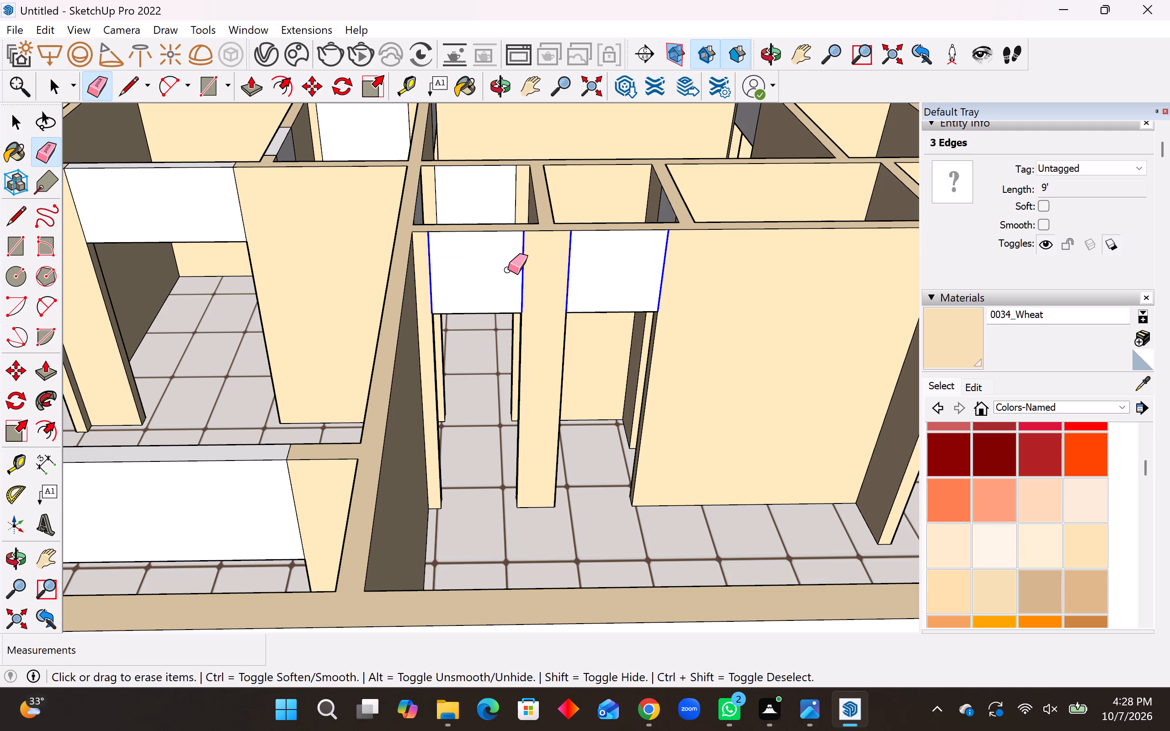
{"action": "left_click_drag", "start_coordinate": [508, 270], "coordinate": [500, 259]}
{"action": "left_click_drag", "start_coordinate": [434, 192], "coordinate": [512, 183]}
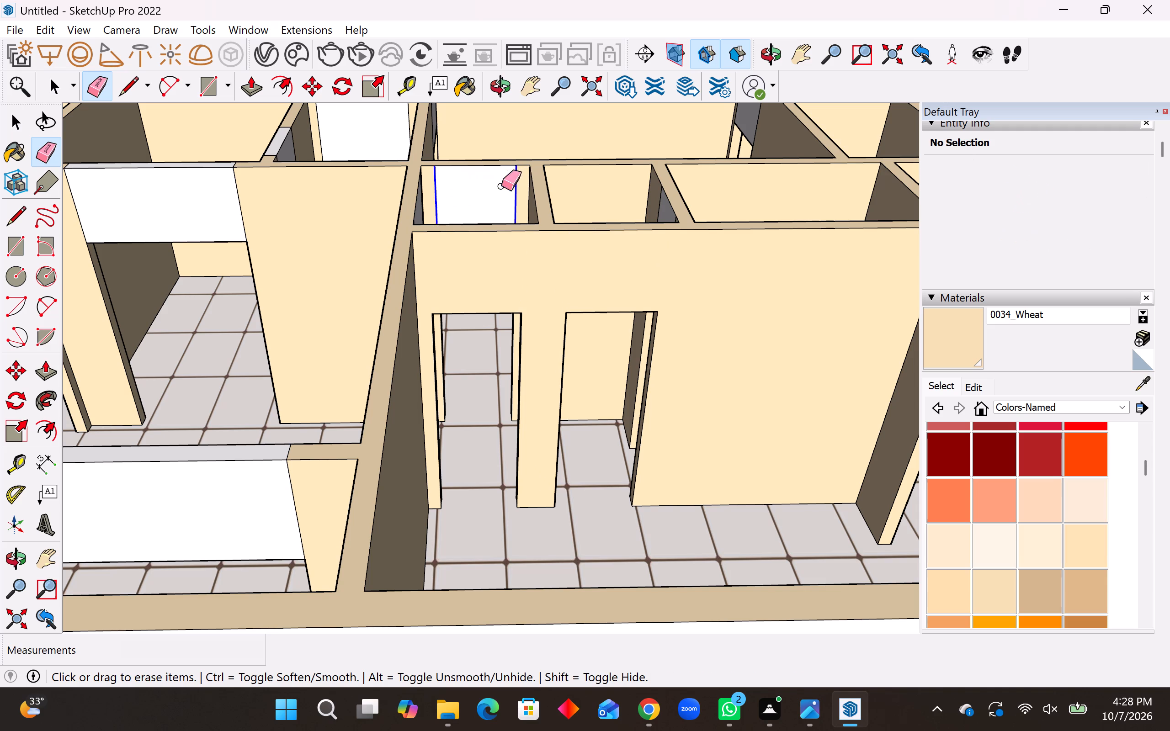
Erase the two vertical seam edges on the wide bridge's face in the large tiled room beside the long narrow outer room.
{"action": "scroll", "coordinate": [418, 222], "scroll_direction": "down", "scroll_amount": 10}
{"action": "middle_click_drag", "start_coordinate": [651, 265], "coordinate": [919, 306]}
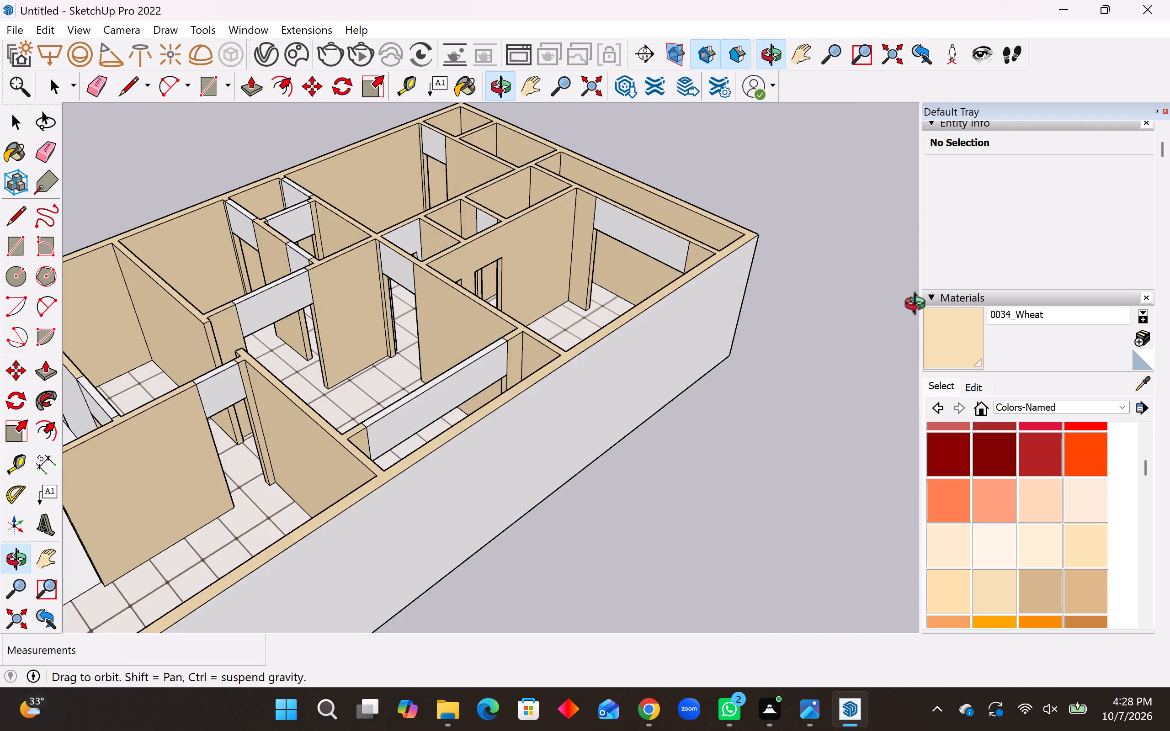
{"action": "middle_click_drag", "start_coordinate": [919, 306], "coordinate": [923, 307]}
{"action": "scroll", "coordinate": [629, 199], "scroll_direction": "up", "scroll_amount": 1}
{"action": "middle_click_drag", "start_coordinate": [629, 199], "coordinate": [700, 213]}
{"action": "scroll", "coordinate": [655, 209], "scroll_direction": "down", "scroll_amount": 1}
{"action": "middle_click_drag", "start_coordinate": [719, 214], "coordinate": [814, 220]}
{"action": "scroll", "coordinate": [460, 176], "scroll_direction": "up", "scroll_amount": 5}
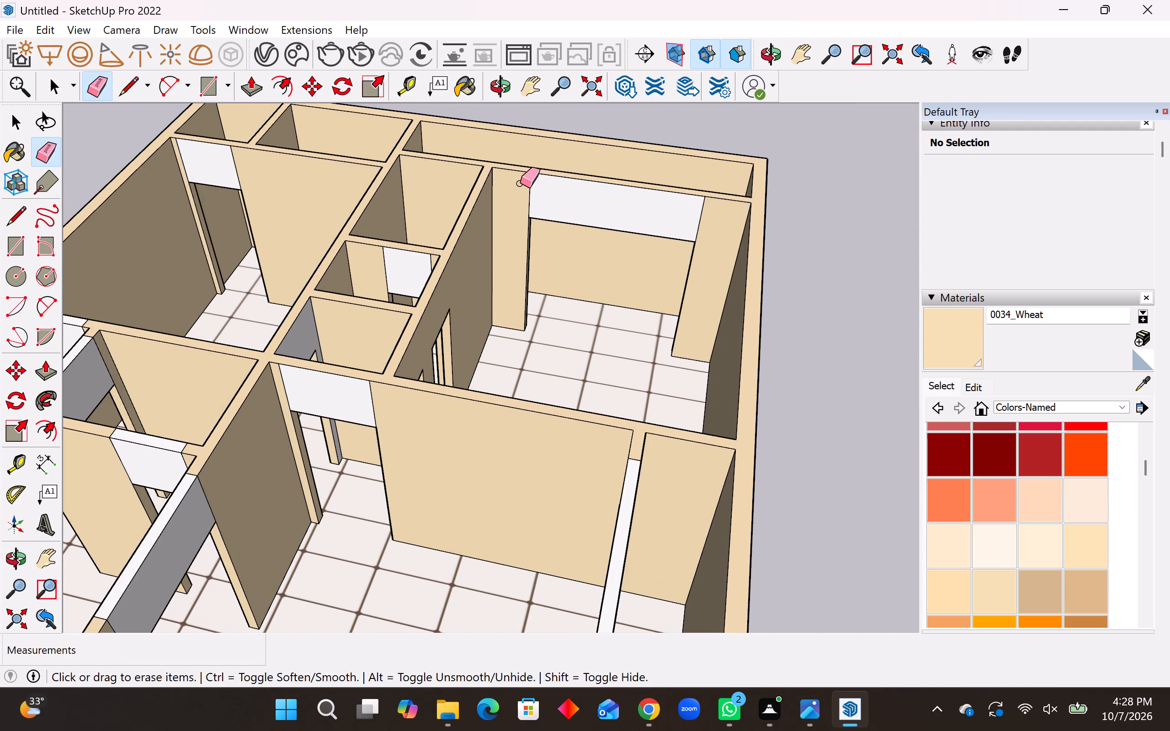
{"action": "left_click_drag", "start_coordinate": [518, 185], "coordinate": [709, 203]}
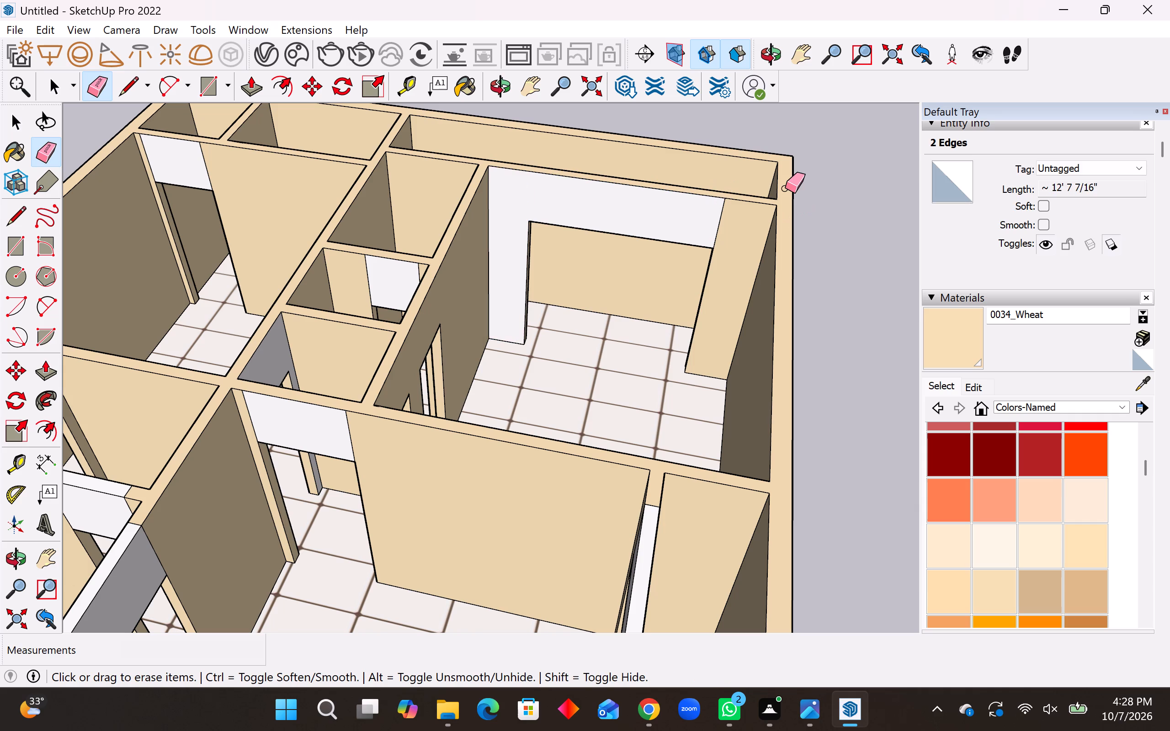
{"action": "key", "text": "ctrl+z"}
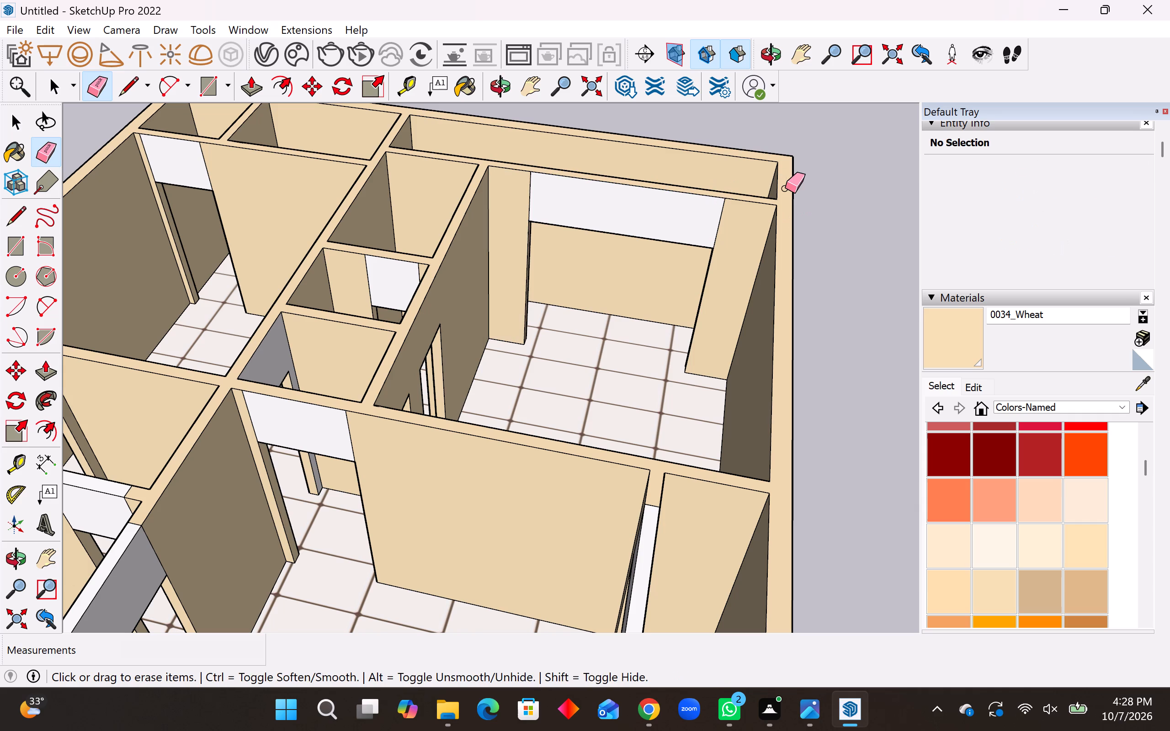
{"action": "left_click_drag", "start_coordinate": [524, 206], "coordinate": [528, 206]}
{"action": "left_click_drag", "start_coordinate": [528, 206], "coordinate": [578, 202]}
{"action": "left_click_drag", "start_coordinate": [712, 223], "coordinate": [707, 223]}
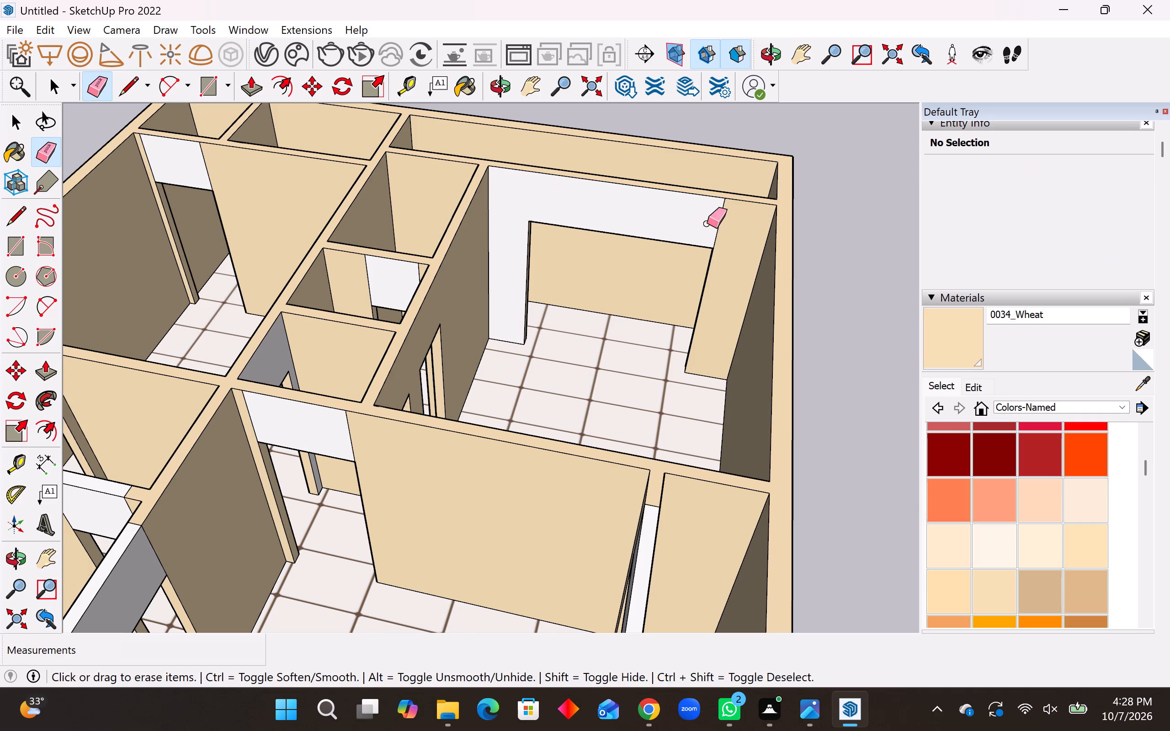
{"action": "left_click_drag", "start_coordinate": [707, 223], "coordinate": [670, 228]}
Erase the two vertical seam edges on the bridge face in the middle small central room.
{"action": "left_click_drag", "start_coordinate": [352, 276], "coordinate": [418, 273]}
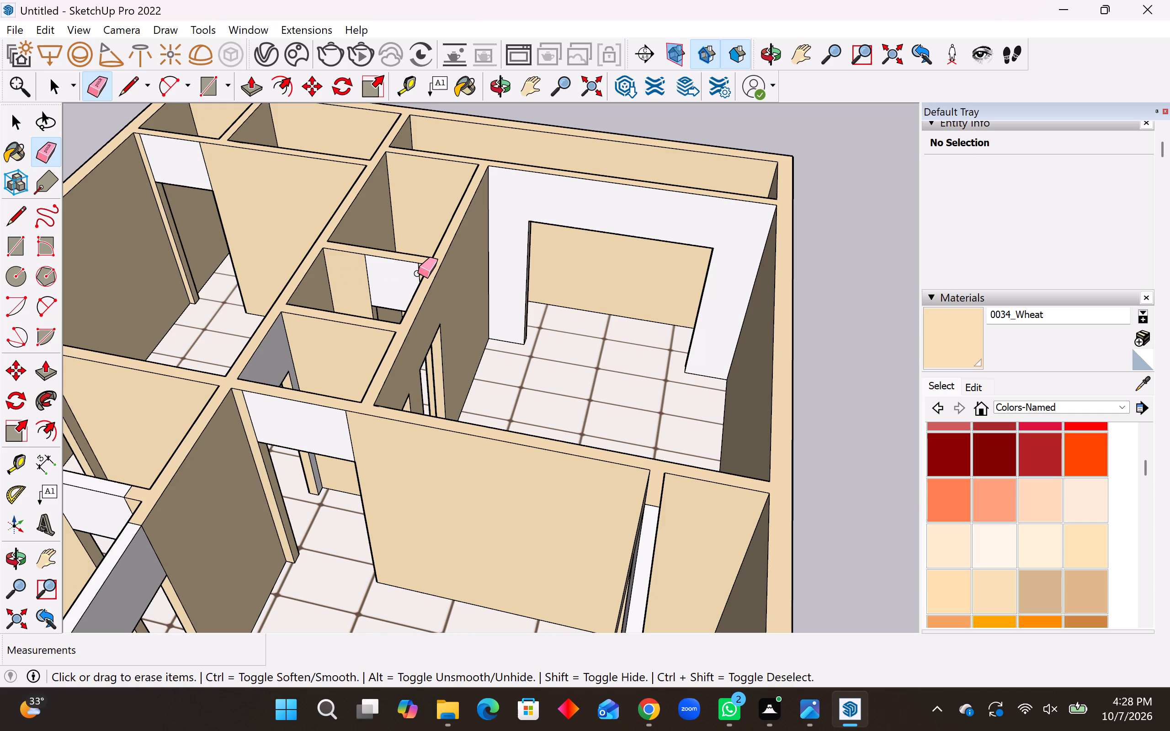
{"action": "left_click_drag", "start_coordinate": [418, 273], "coordinate": [418, 272]}
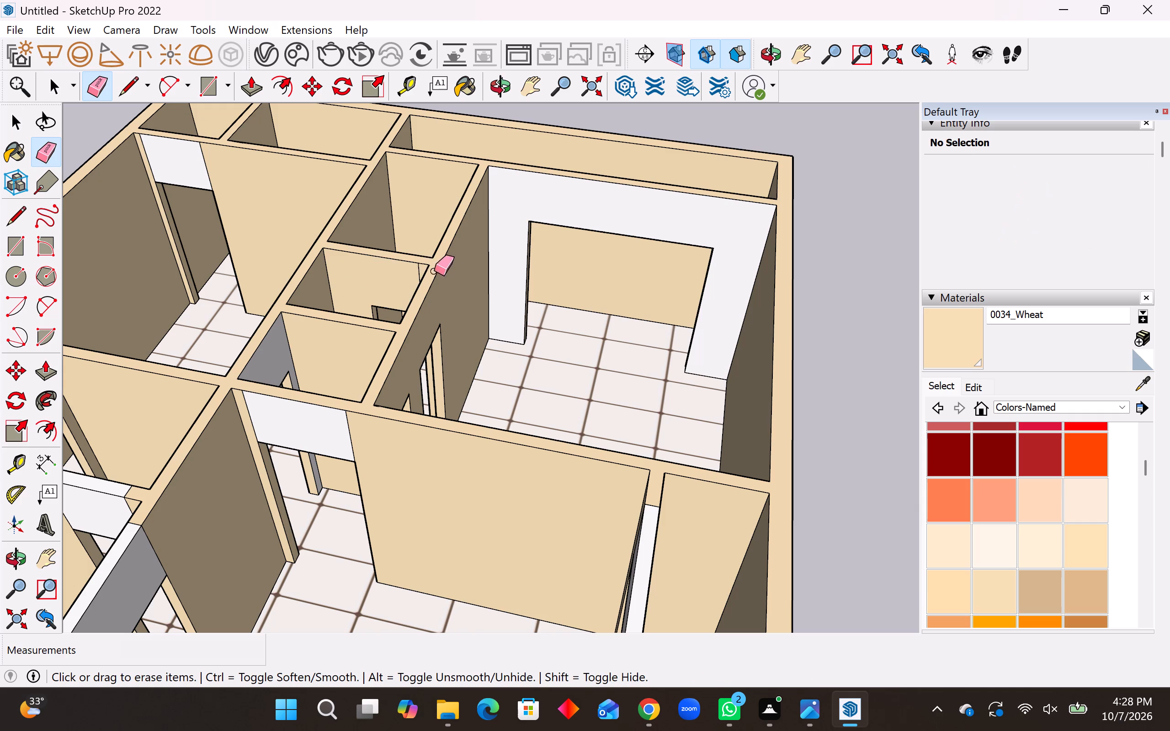
{"action": "scroll", "coordinate": [355, 296], "scroll_direction": "up", "scroll_amount": 5}
{"action": "left_click_drag", "start_coordinate": [464, 258], "coordinate": [457, 259]}
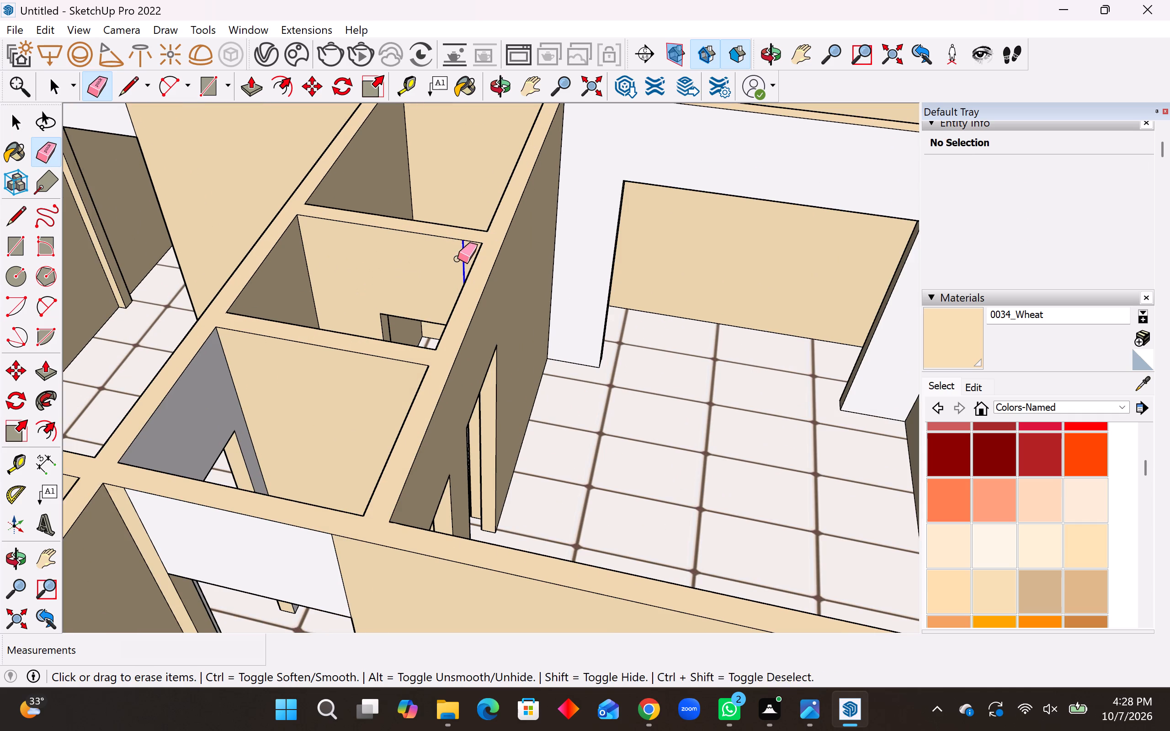
{"action": "left_click_drag", "start_coordinate": [457, 259], "coordinate": [441, 262]}
Erase the two vertical seam edges on the corner doorway bridge's face in the other large tiled room, beside the small corner rooms.
{"action": "scroll", "coordinate": [507, 303], "scroll_direction": "down", "scroll_amount": 8}
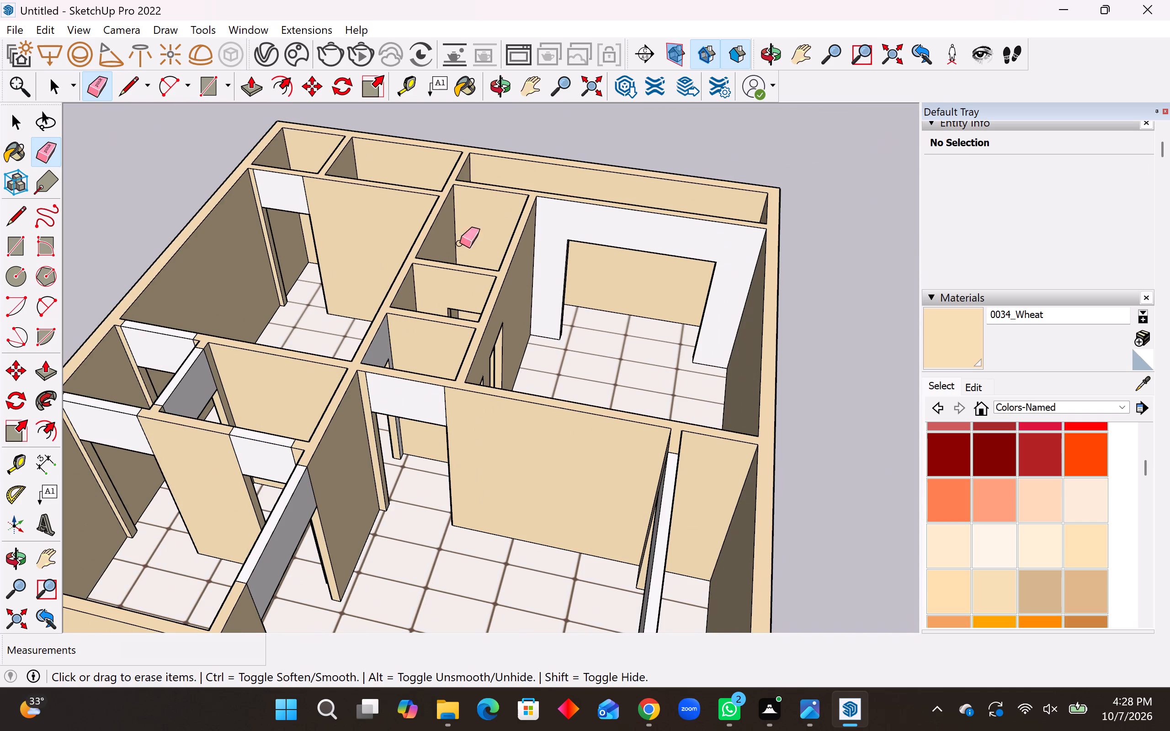
{"action": "scroll", "coordinate": [333, 204], "scroll_direction": "up", "scroll_amount": 6}
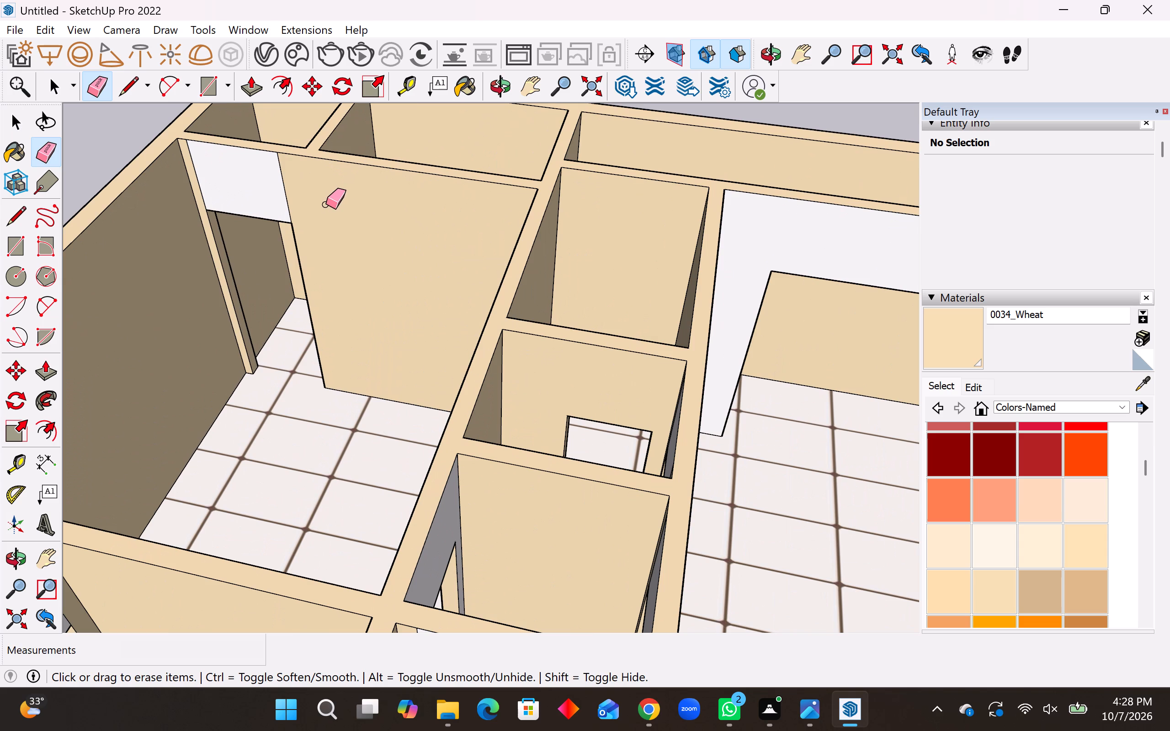
{"action": "left_click_drag", "start_coordinate": [301, 192], "coordinate": [277, 192]}
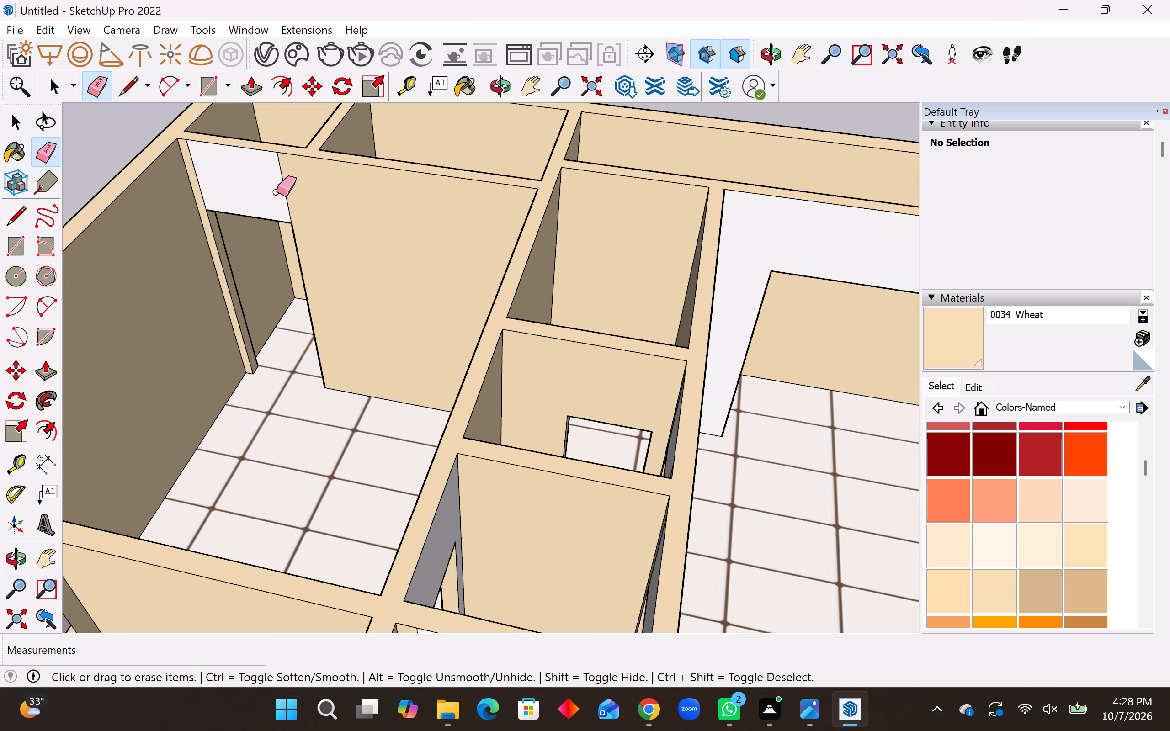
{"action": "left_click_drag", "start_coordinate": [277, 192], "coordinate": [199, 200]}
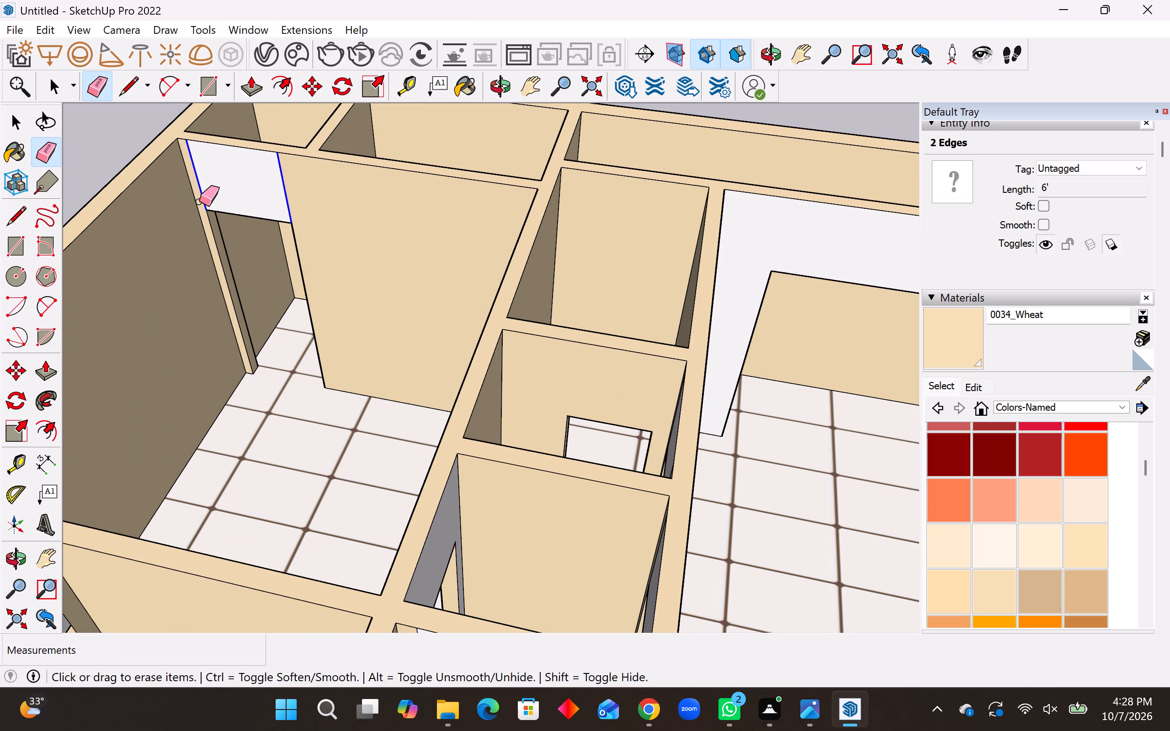
Erase the two vertical seam edges on the face of the doorway bridge between the main hall and the small lobby.
{"action": "scroll", "coordinate": [263, 240], "scroll_direction": "down", "scroll_amount": 4}
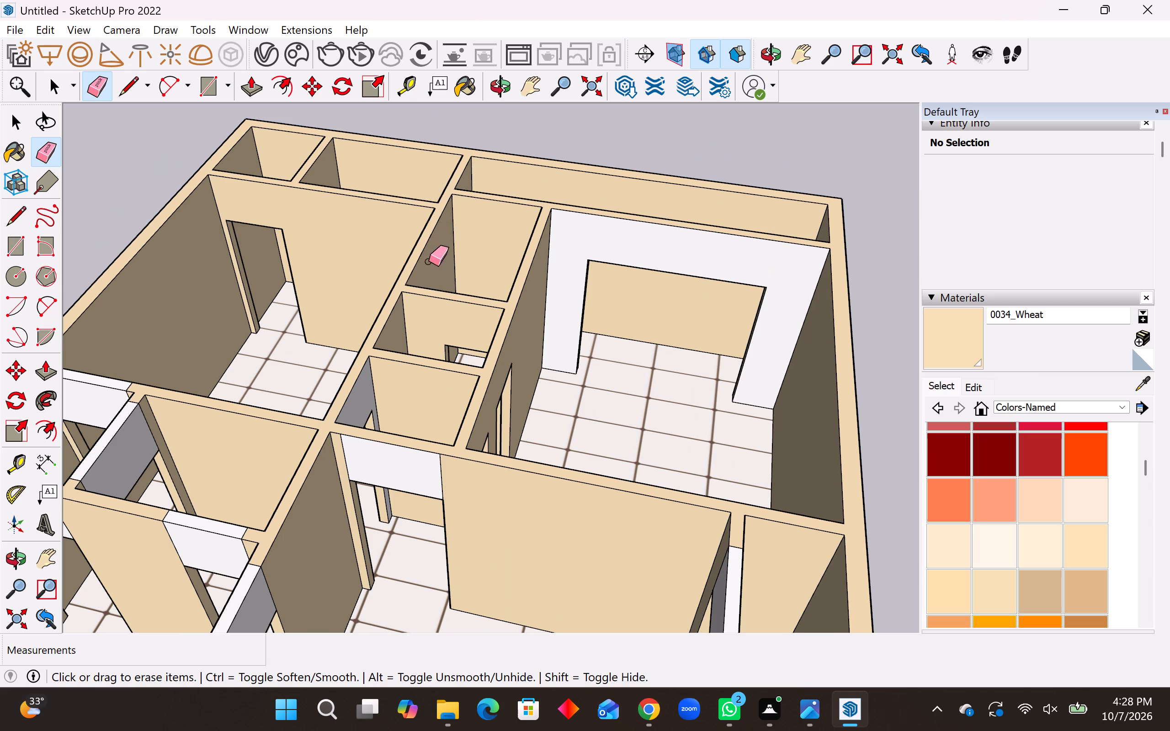
{"action": "middle_click_drag", "start_coordinate": [429, 294], "coordinate": [531, 172]}
{"action": "scroll", "coordinate": [539, 291], "scroll_direction": "up", "scroll_amount": 3}
{"action": "left_click_drag", "start_coordinate": [306, 447], "coordinate": [538, 461]}
Erase the two vertical seam edges on the narrower of the two bridges in the room next to the main hall.
{"action": "scroll", "coordinate": [340, 384], "scroll_direction": "down", "scroll_amount": 14}
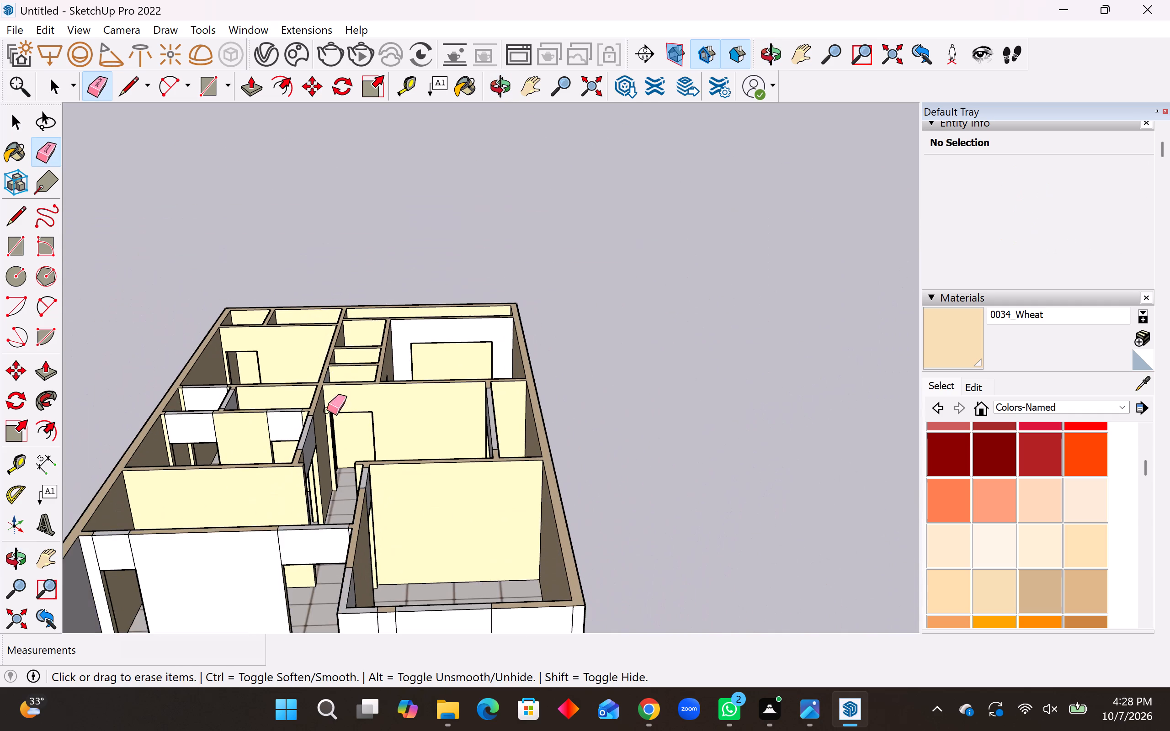
{"action": "scroll", "coordinate": [239, 434], "scroll_direction": "up", "scroll_amount": 7}
{"action": "left_click_drag", "start_coordinate": [286, 421], "coordinate": [353, 418]}
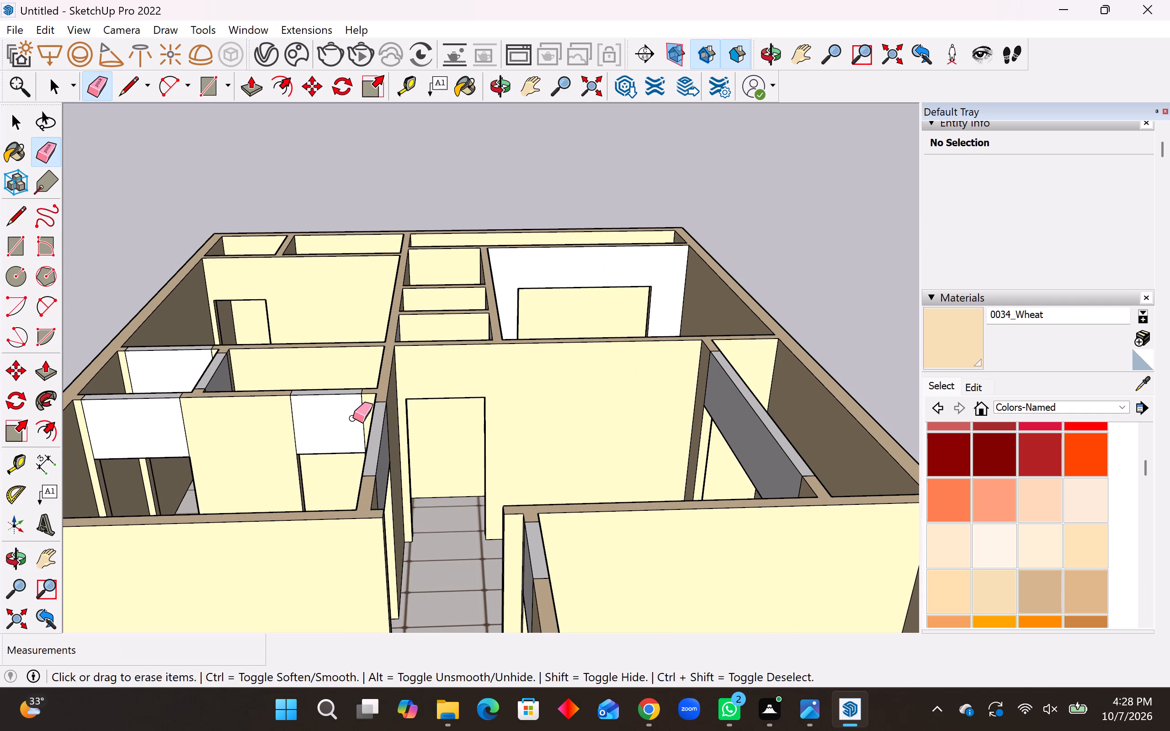
{"action": "left_click_drag", "start_coordinate": [353, 418], "coordinate": [366, 417]}
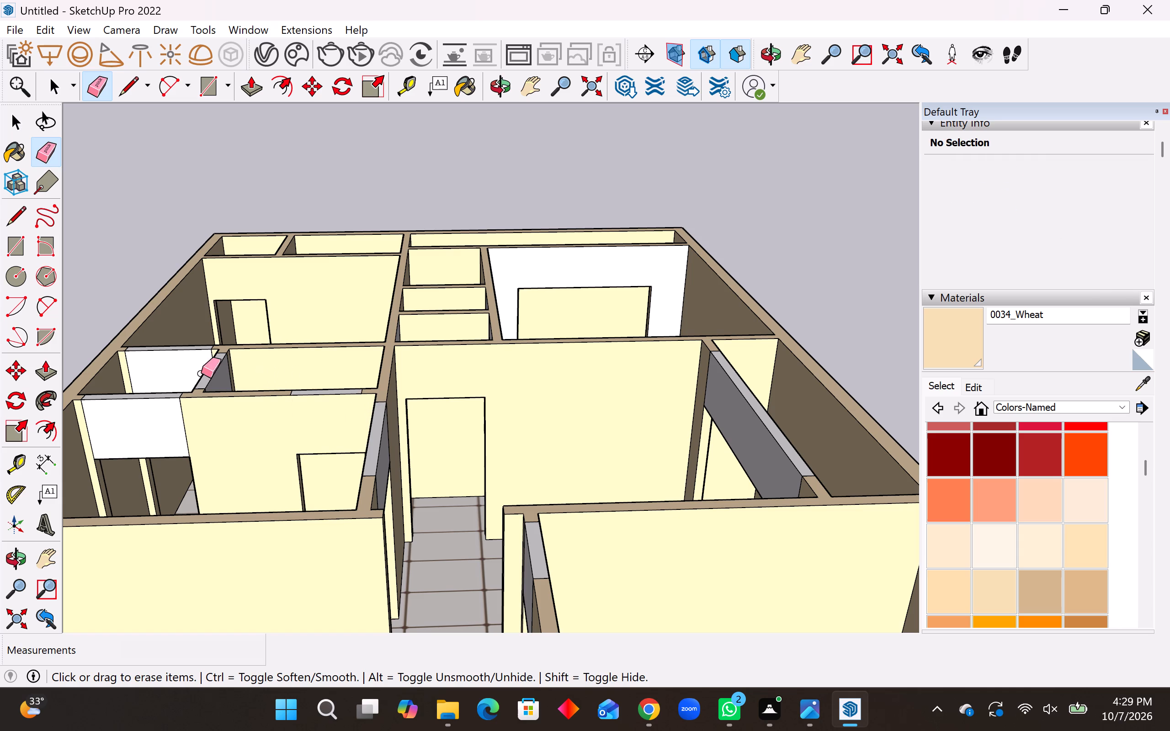
Erase the two vertical seam edges on the wider bridge's face in the wall between the two-doorway room and the pair of small rooms.
{"action": "scroll", "coordinate": [166, 392], "scroll_direction": "up", "scroll_amount": 5}
{"action": "scroll", "coordinate": [333, 408], "scroll_direction": "down", "scroll_amount": 4}
{"action": "scroll", "coordinate": [177, 416], "scroll_direction": "up", "scroll_amount": 2}
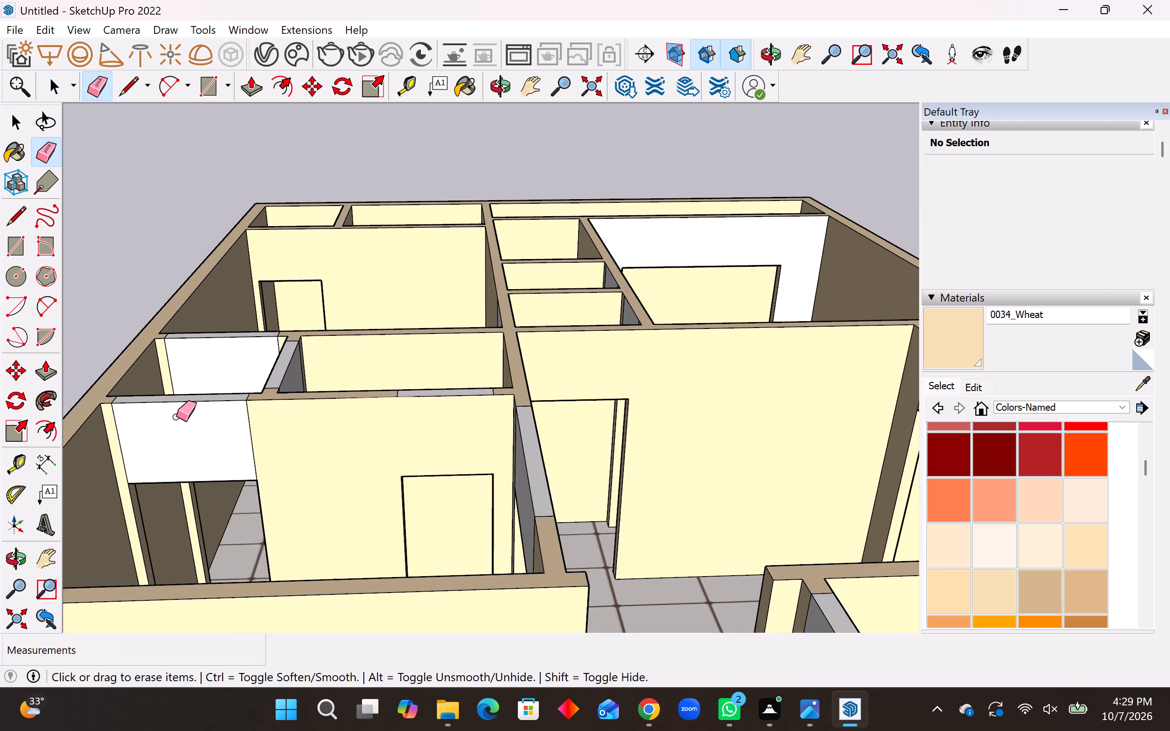
{"action": "scroll", "coordinate": [176, 417], "scroll_direction": "up", "scroll_amount": 3}
{"action": "left_click_drag", "start_coordinate": [96, 441], "coordinate": [193, 438]}
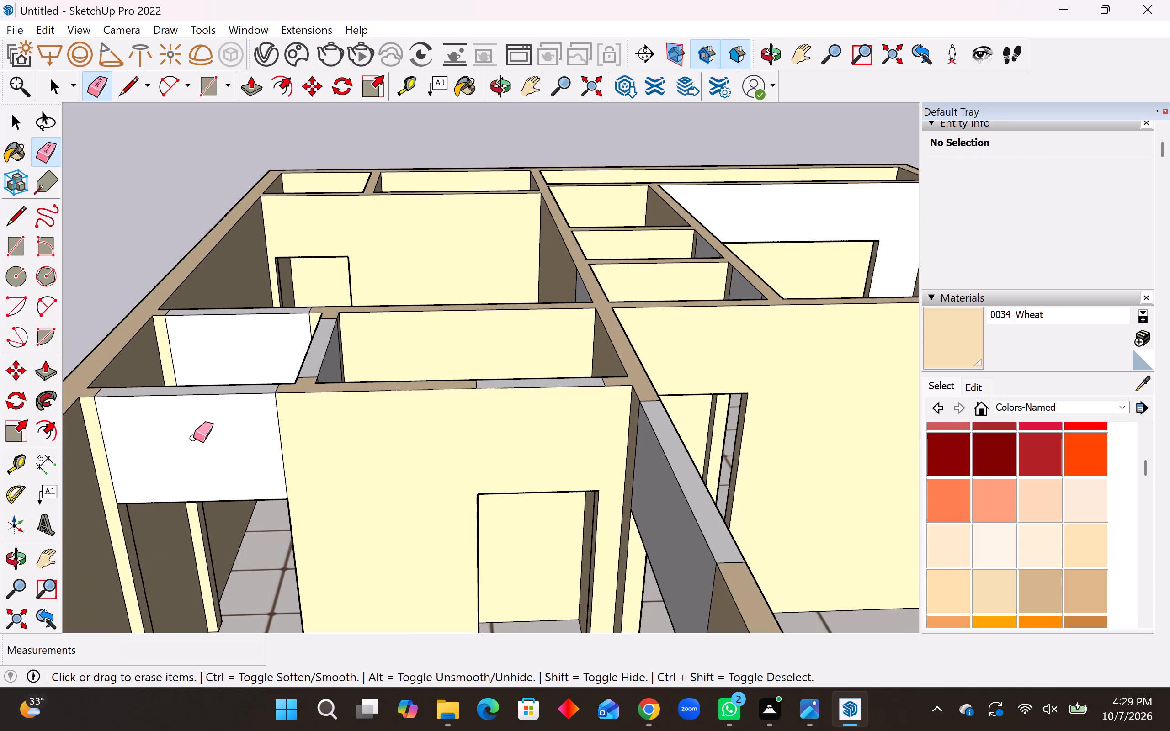
{"action": "left_click_drag", "start_coordinate": [193, 438], "coordinate": [346, 429]}
Erase the two short seam edges on the wall top above the narrower doorway bridge in that same wall.
{"action": "middle_click_drag", "start_coordinate": [388, 421], "coordinate": [415, 512]}
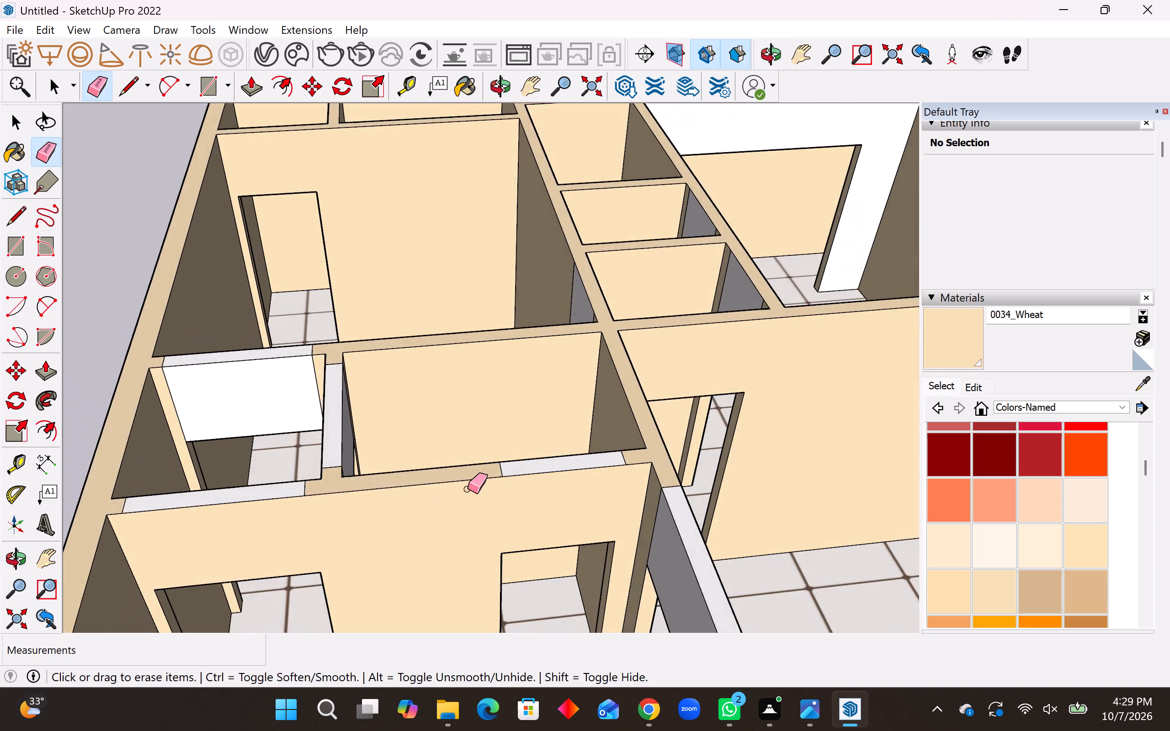
{"action": "scroll", "coordinate": [470, 485], "scroll_direction": "up", "scroll_amount": 7}
{"action": "left_click_drag", "start_coordinate": [522, 455], "coordinate": [539, 455]}
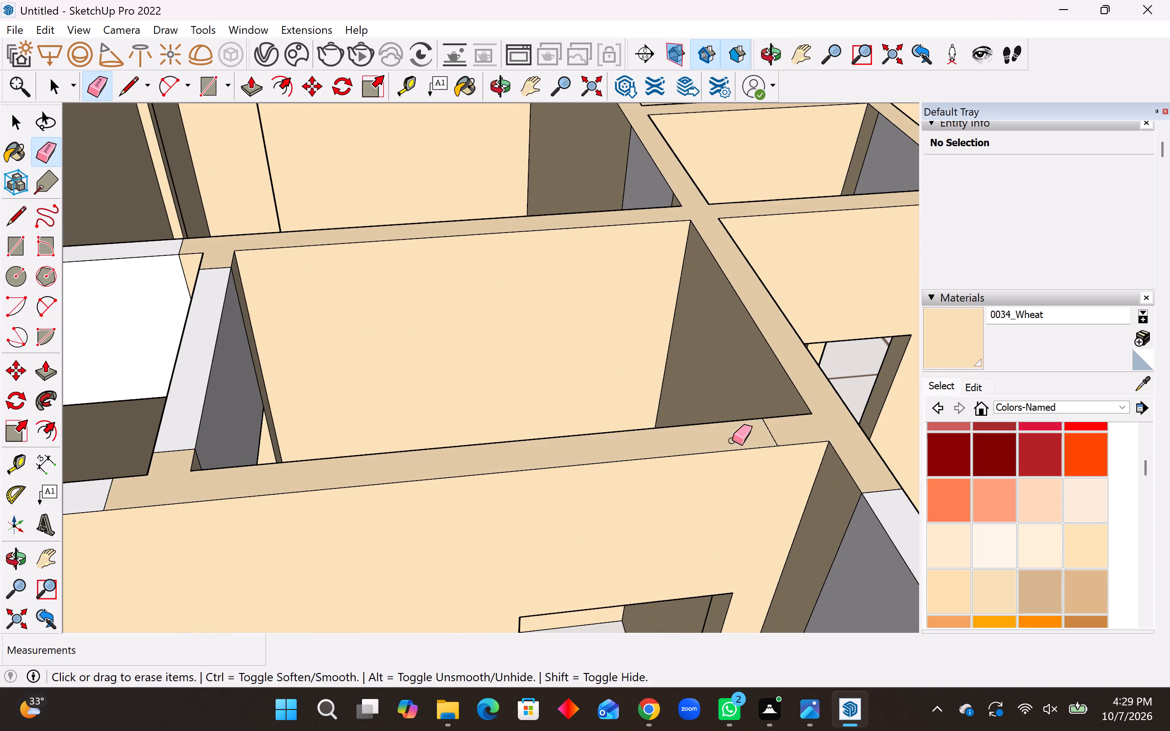
{"action": "left_click_drag", "start_coordinate": [757, 434], "coordinate": [788, 430]}
Erase the two vertical seam edges on the white bridge face inside the small room by the outer wall.
{"action": "scroll", "coordinate": [778, 423], "scroll_direction": "down", "scroll_amount": 4}
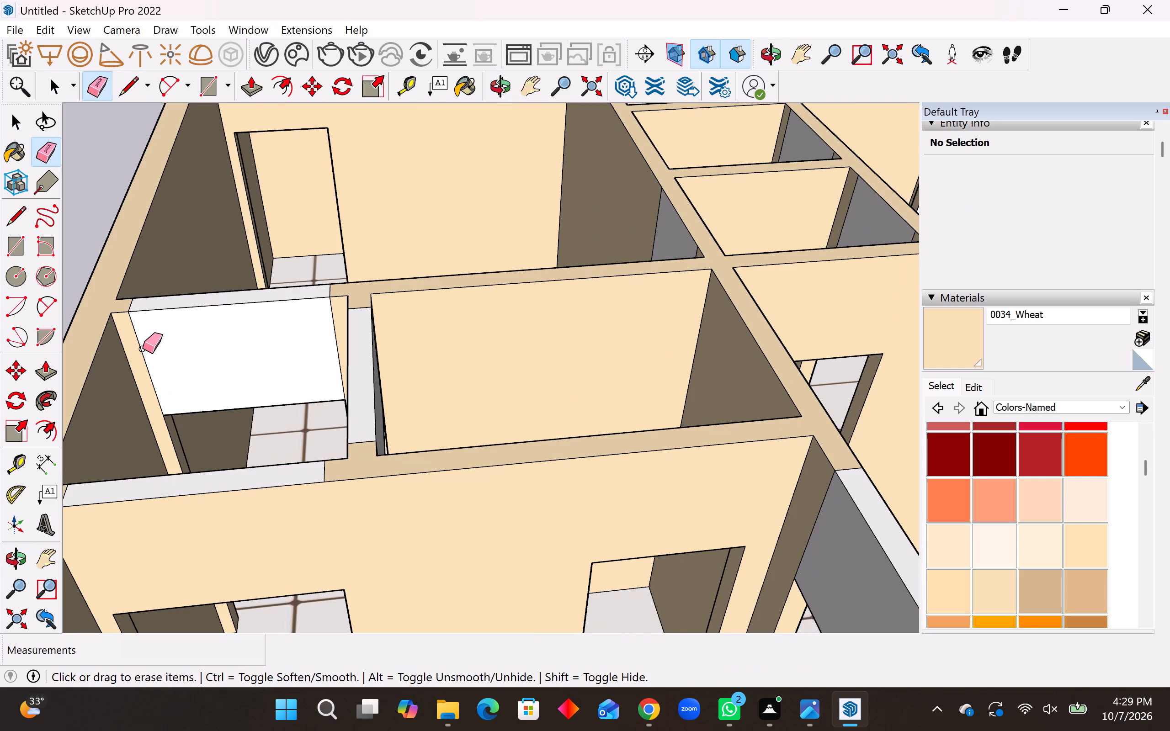
{"action": "left_click_drag", "start_coordinate": [138, 351], "coordinate": [336, 333]}
Erase the two short seam edges on top of the bridge in the partition between the two adjoining small rooms.
{"action": "left_click_drag", "start_coordinate": [365, 312], "coordinate": [365, 306]}
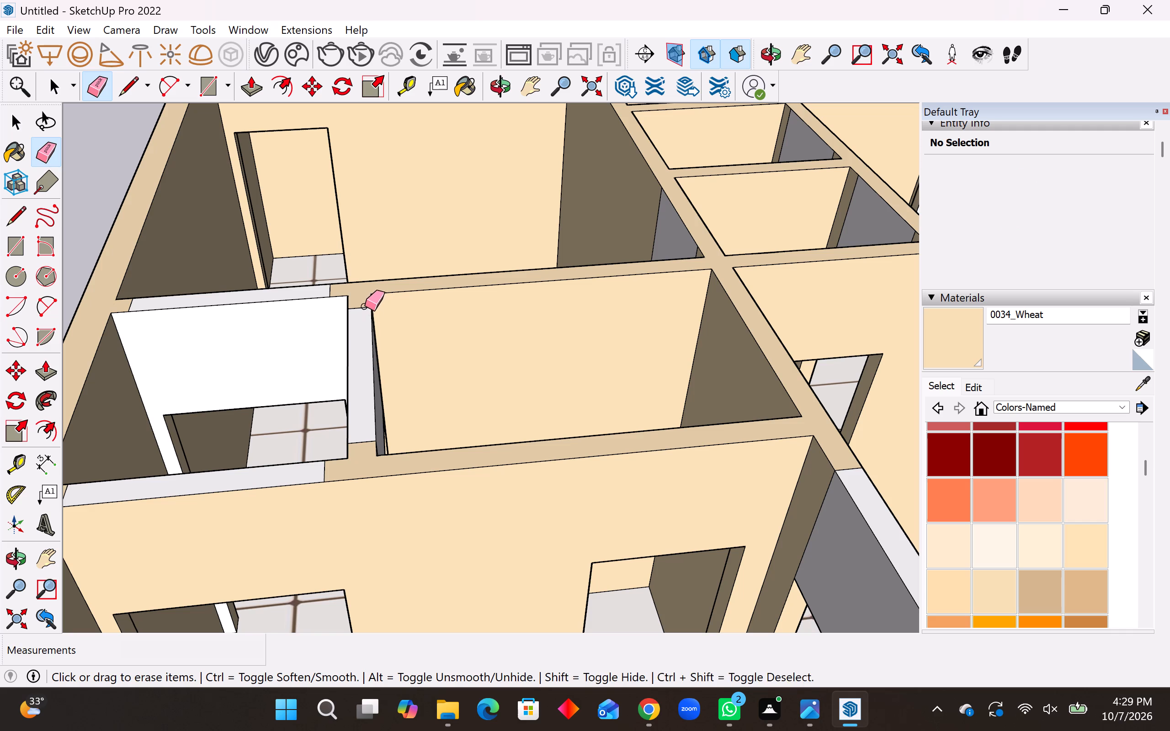
{"action": "left_click_drag", "start_coordinate": [365, 306], "coordinate": [366, 297]}
{"action": "left_click_drag", "start_coordinate": [362, 433], "coordinate": [369, 454]}
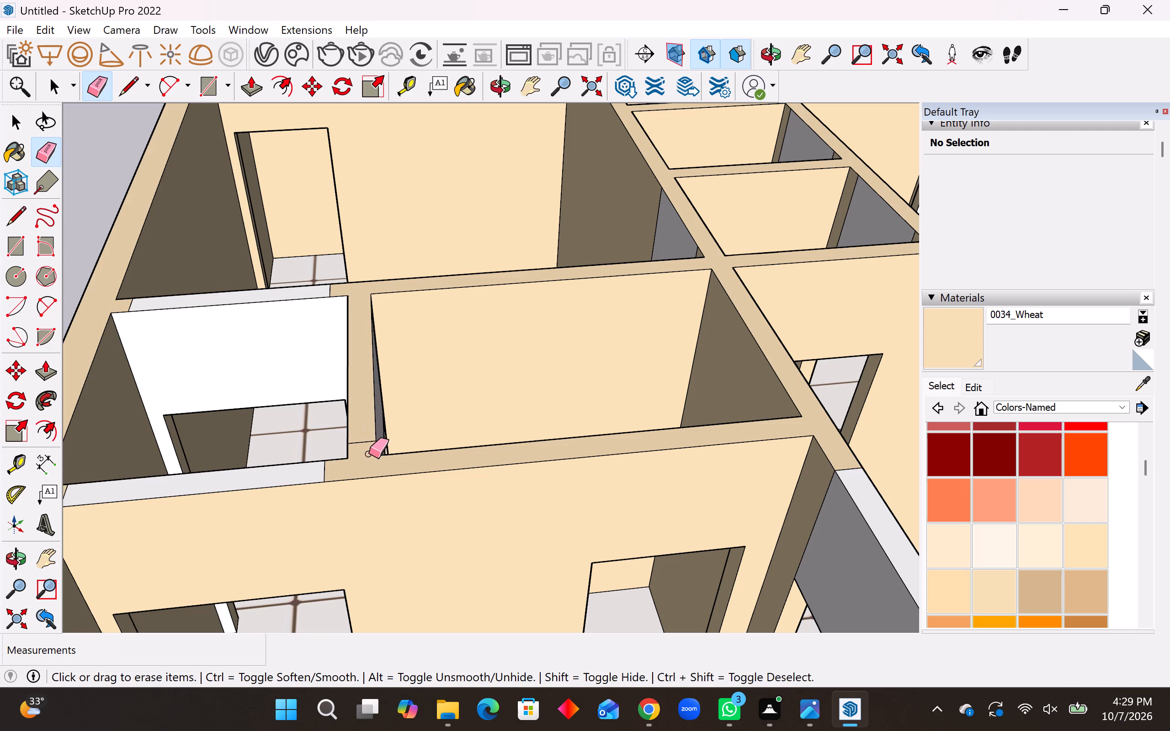
{"action": "left_click_drag", "start_coordinate": [369, 454], "coordinate": [367, 453]}
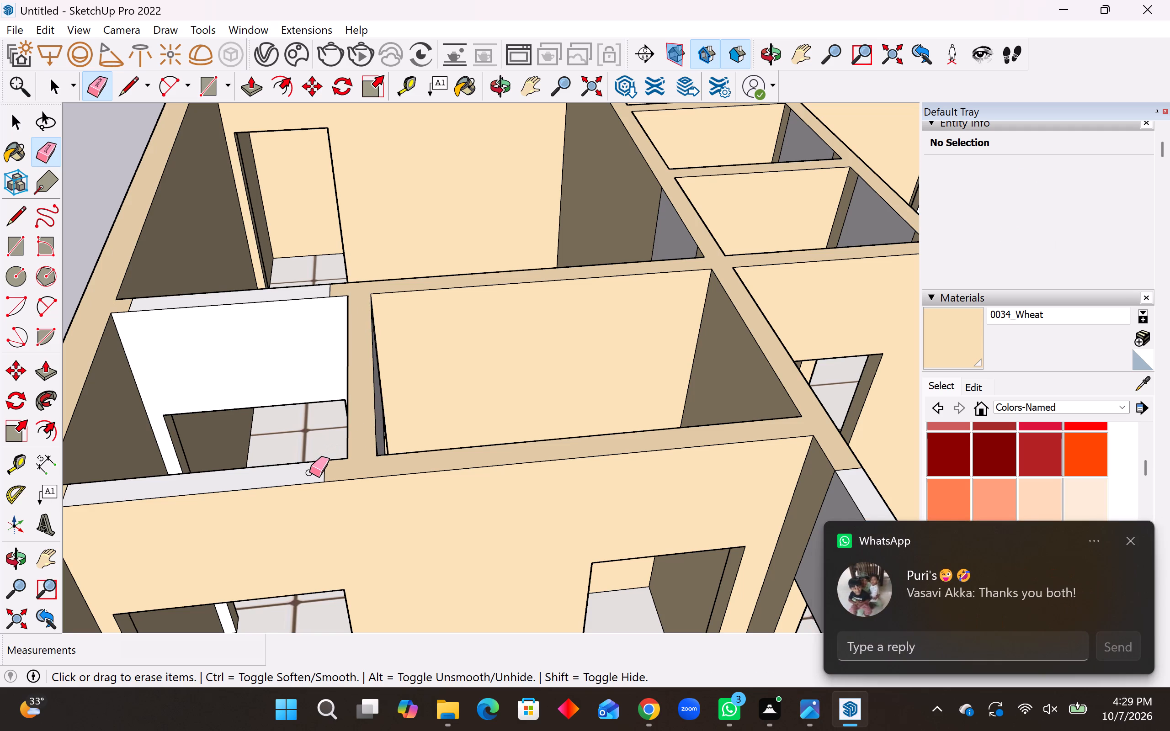
Erase the two short seam edges on top of the wider bridge between the small outer-wall room and the two-doorway room.
{"action": "left_click_drag", "start_coordinate": [332, 472], "coordinate": [312, 472]}
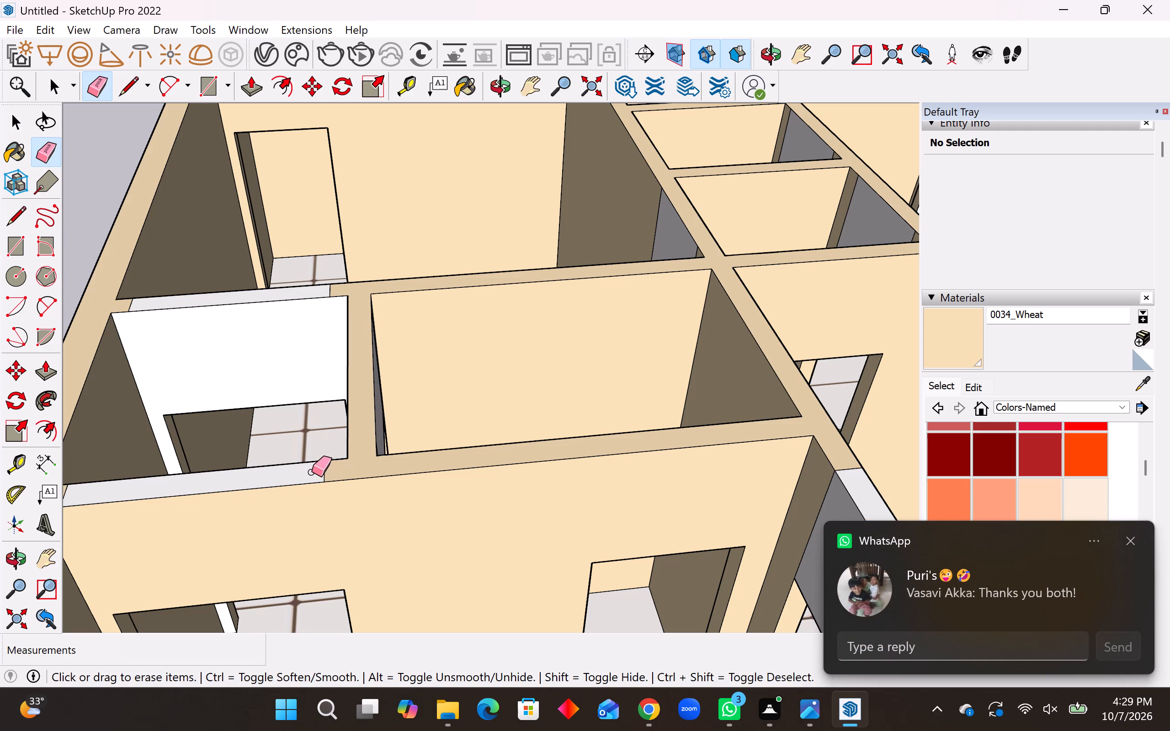
{"action": "left_click_drag", "start_coordinate": [312, 472], "coordinate": [311, 471]}
{"action": "scroll", "coordinate": [367, 453], "scroll_direction": "down", "scroll_amount": 4}
{"action": "scroll", "coordinate": [128, 476], "scroll_direction": "up", "scroll_amount": 3}
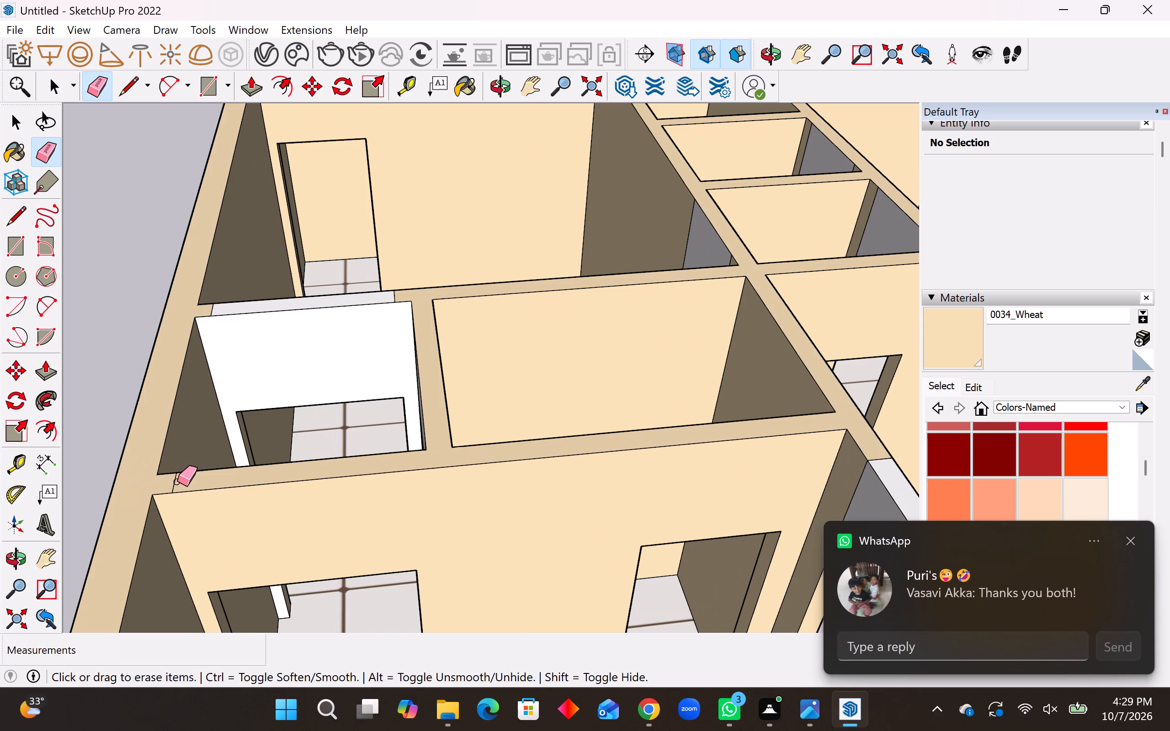
{"action": "left_click_drag", "start_coordinate": [178, 482], "coordinate": [166, 477]}
Erase the two short seam edges on top of the bridge between the small outer-wall room and the large tiled room.
{"action": "scroll", "coordinate": [304, 284], "scroll_direction": "up", "scroll_amount": 2}
{"action": "scroll", "coordinate": [375, 302], "scroll_direction": "up", "scroll_amount": 3}
{"action": "left_click_drag", "start_coordinate": [465, 307], "coordinate": [483, 306]}
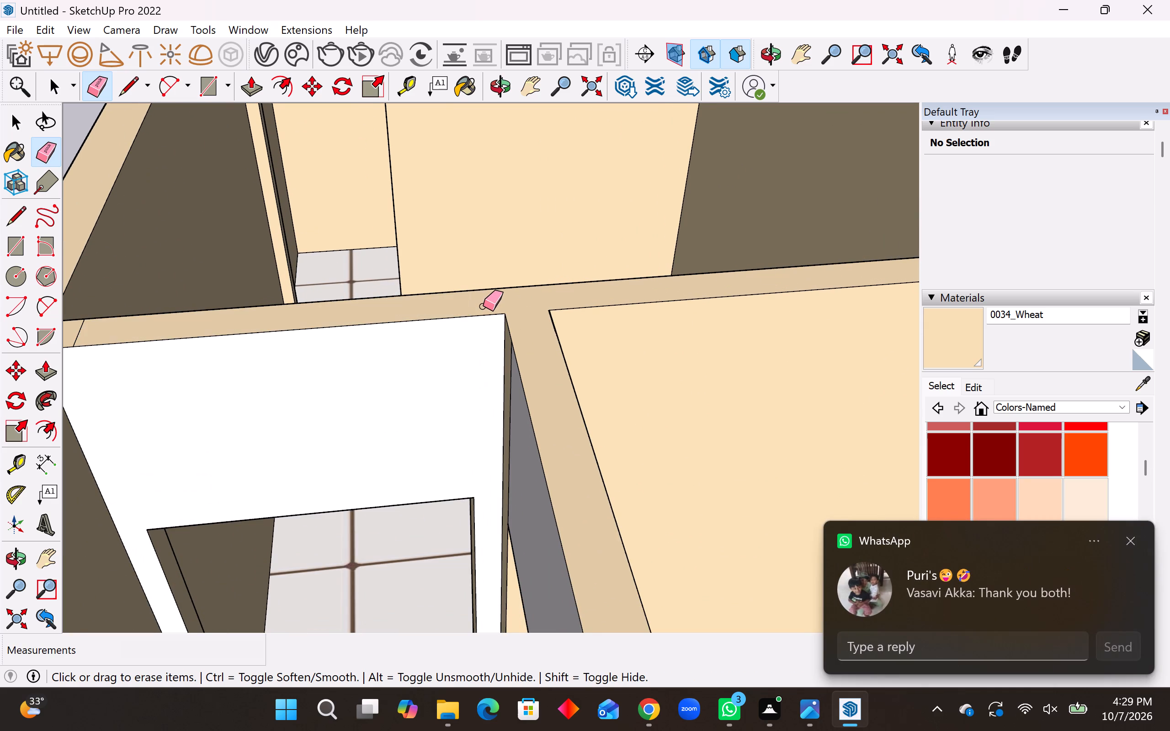
{"action": "scroll", "coordinate": [507, 347], "scroll_direction": "down", "scroll_amount": 4}
{"action": "scroll", "coordinate": [115, 343], "scroll_direction": "up", "scroll_amount": 3}
{"action": "left_click_drag", "start_coordinate": [325, 334], "coordinate": [326, 334]}
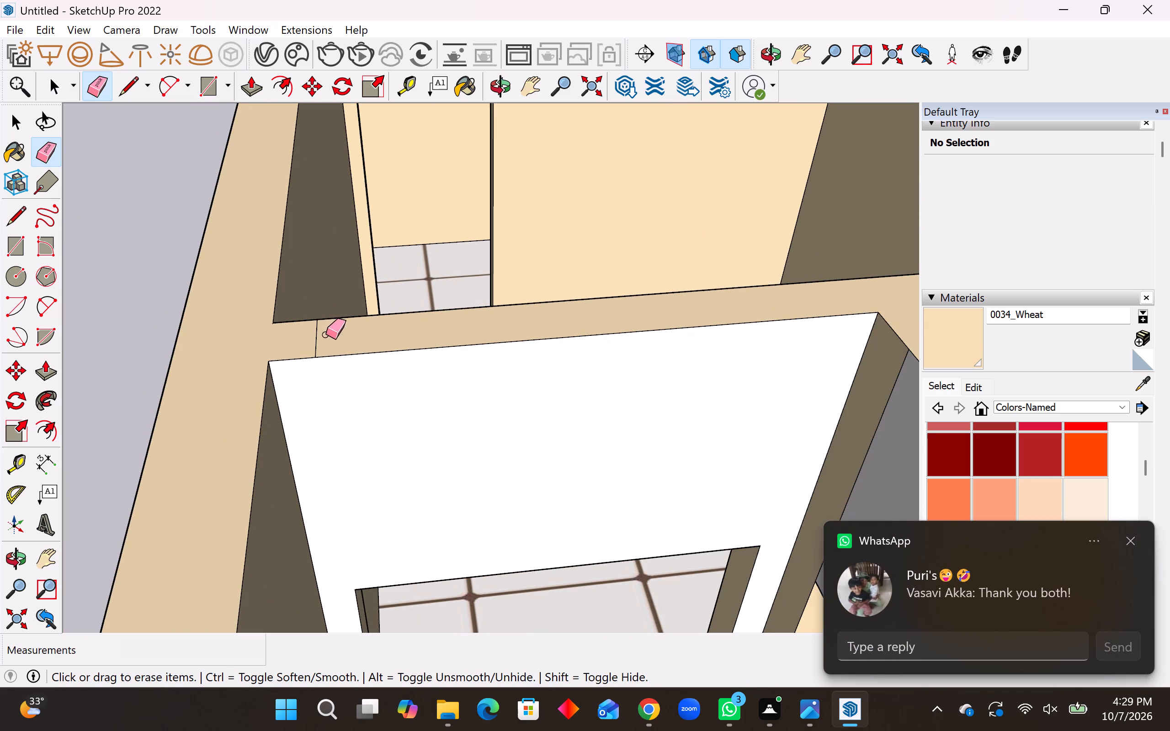
{"action": "left_click_drag", "start_coordinate": [326, 334], "coordinate": [239, 344]}
Erase the vertical seam edge on the grey bridge face in the large tiled room's side wall, beside the central row of small rooms.
{"action": "scroll", "coordinate": [235, 341], "scroll_direction": "down", "scroll_amount": 8}
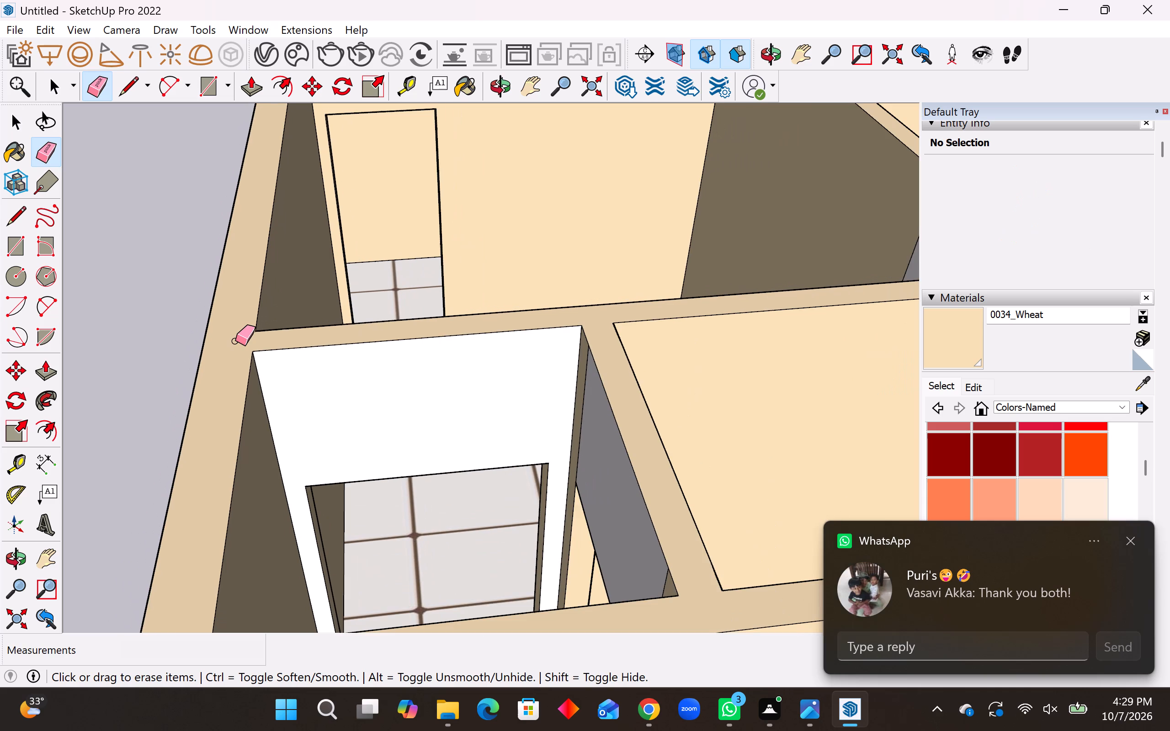
{"action": "scroll", "coordinate": [235, 341], "scroll_direction": "down", "scroll_amount": 4}
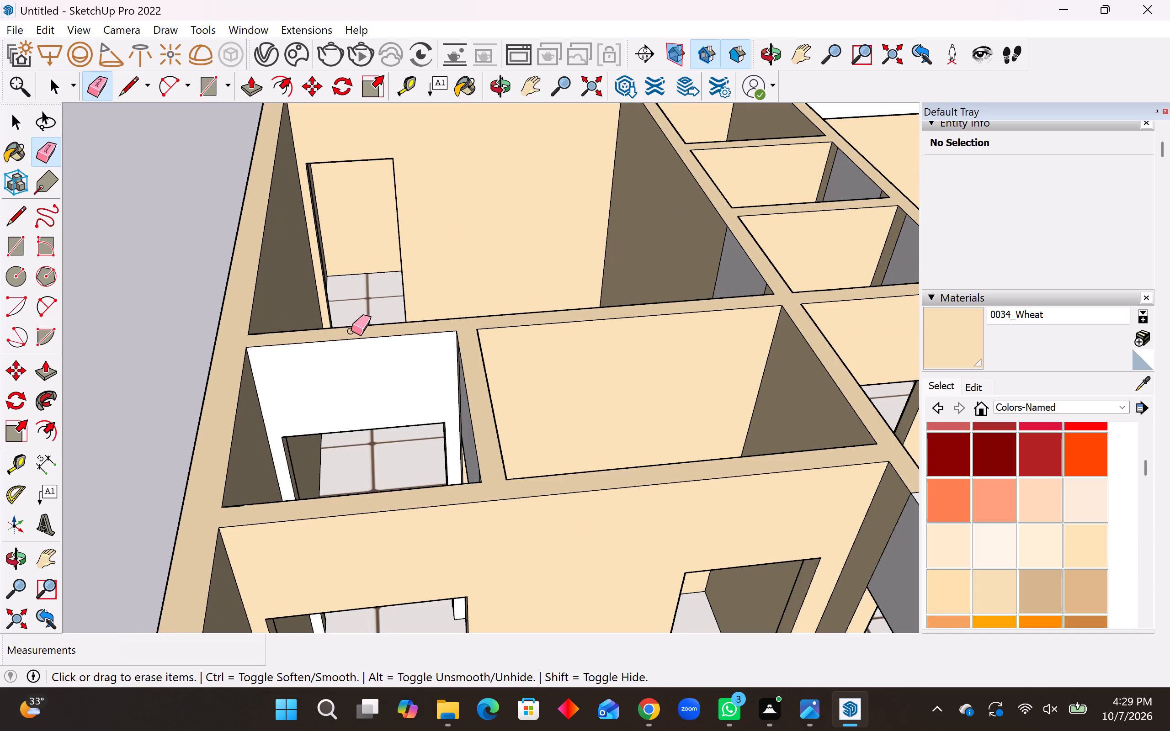
{"action": "scroll", "coordinate": [112, 379], "scroll_direction": "down", "scroll_amount": 4}
{"action": "scroll", "coordinate": [394, 356], "scroll_direction": "up", "scroll_amount": 4}
{"action": "scroll", "coordinate": [469, 342], "scroll_direction": "up", "scroll_amount": 6}
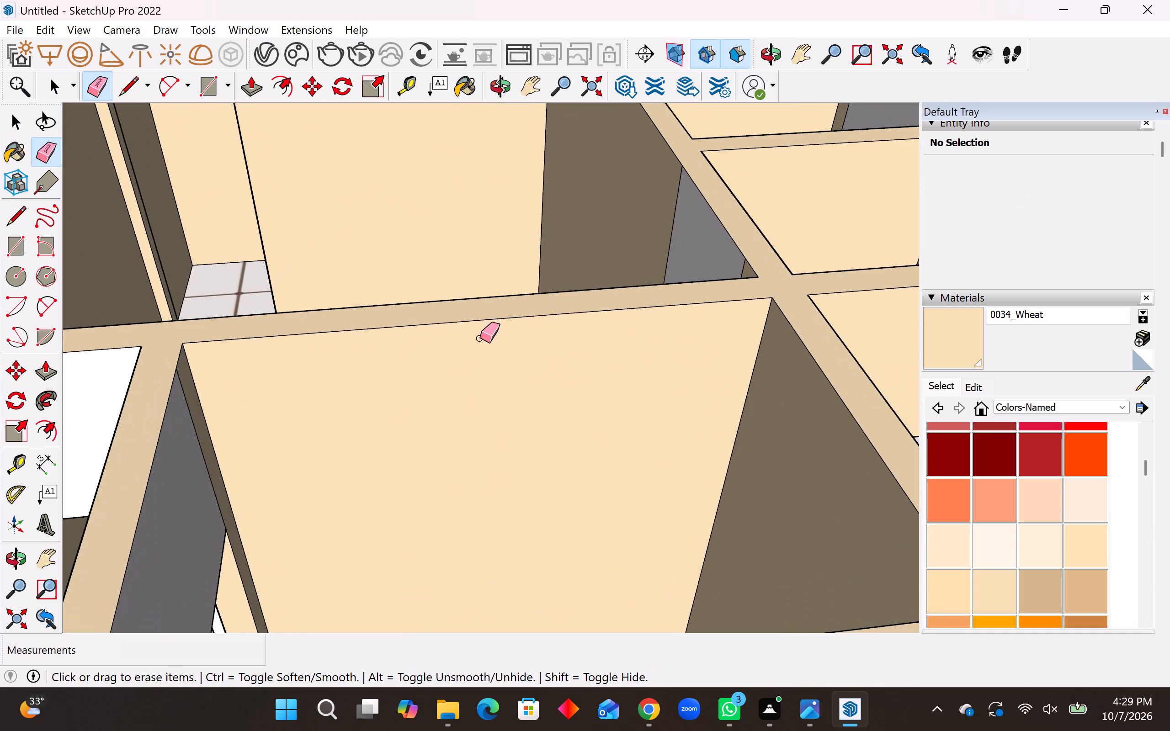
{"action": "left_click_drag", "start_coordinate": [743, 268], "coordinate": [744, 261]}
{"action": "left_click", "coordinate": [678, 220]}
{"action": "left_click_drag", "start_coordinate": [678, 219], "coordinate": [652, 207]}
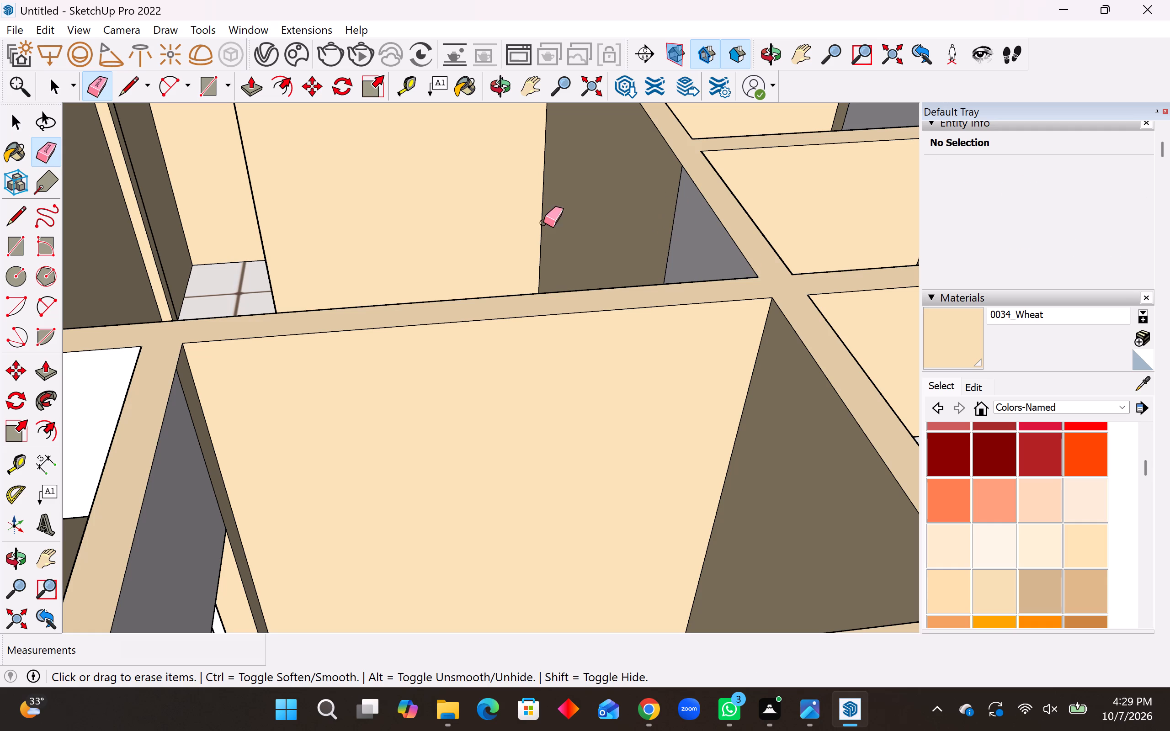
{"action": "left_click_drag", "start_coordinate": [670, 225], "coordinate": [664, 217]}
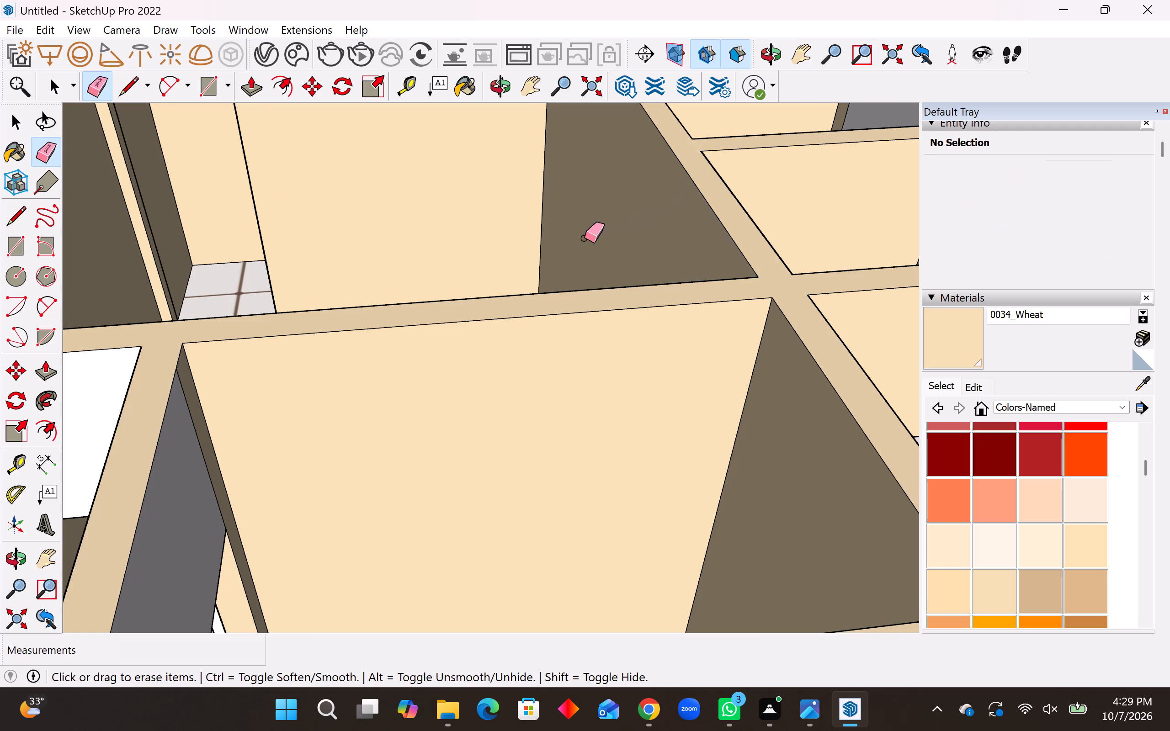
Erase the two vertical seam edges on the face of the wide bridge across the main hall's far opening.
{"action": "scroll", "coordinate": [585, 238], "scroll_direction": "down", "scroll_amount": 4}
{"action": "scroll", "coordinate": [532, 243], "scroll_direction": "down", "scroll_amount": 5}
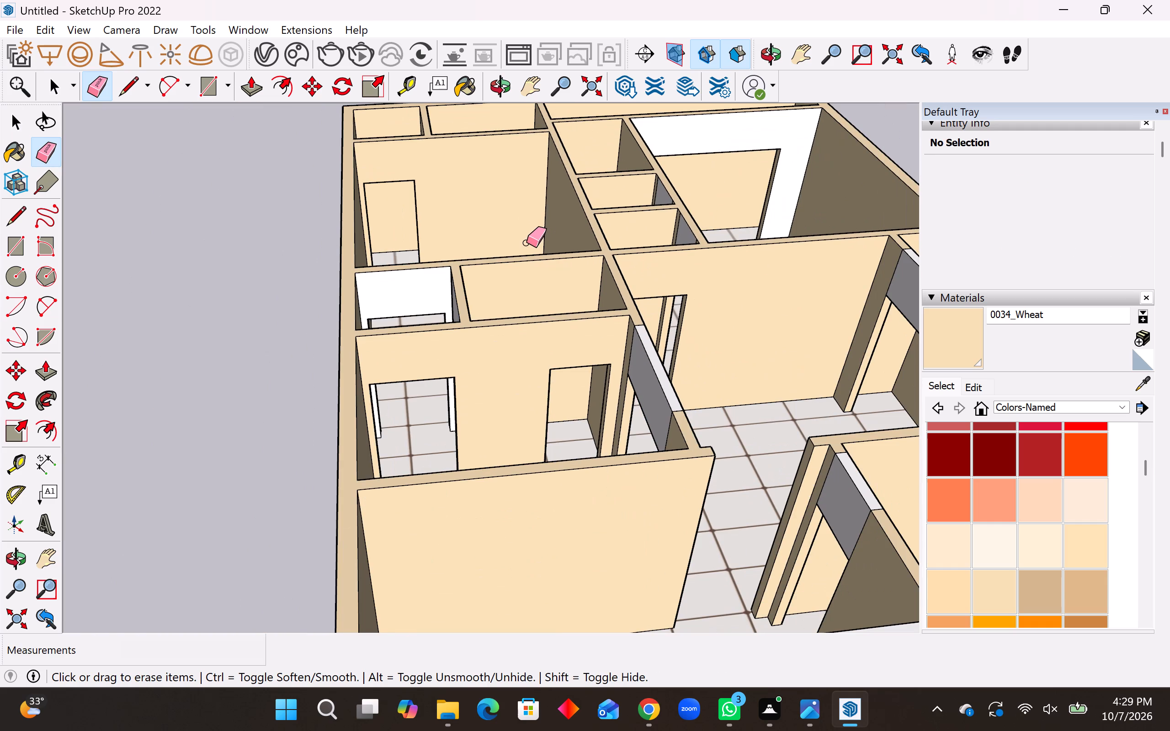
{"action": "scroll", "coordinate": [483, 256], "scroll_direction": "down", "scroll_amount": 3}
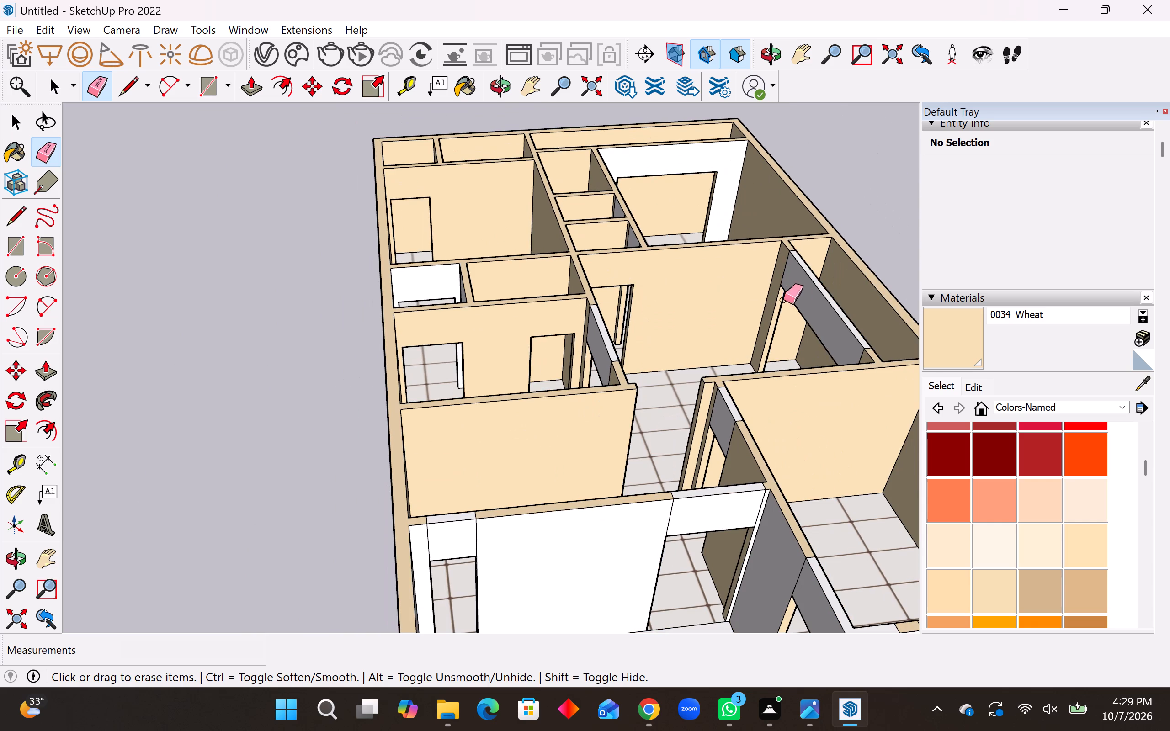
{"action": "middle_click_drag", "start_coordinate": [766, 352], "coordinate": [1023, 371]}
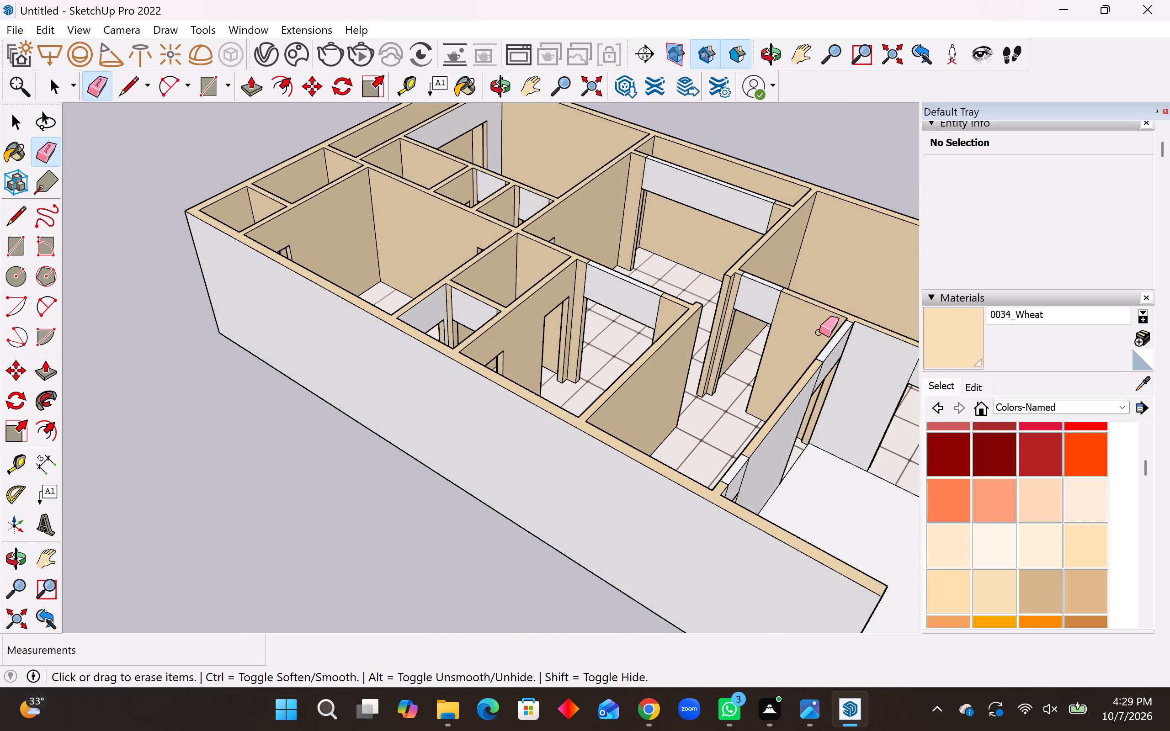
{"action": "middle_click_drag", "start_coordinate": [819, 332], "coordinate": [1043, 329]}
{"action": "scroll", "coordinate": [689, 345], "scroll_direction": "up", "scroll_amount": 4}
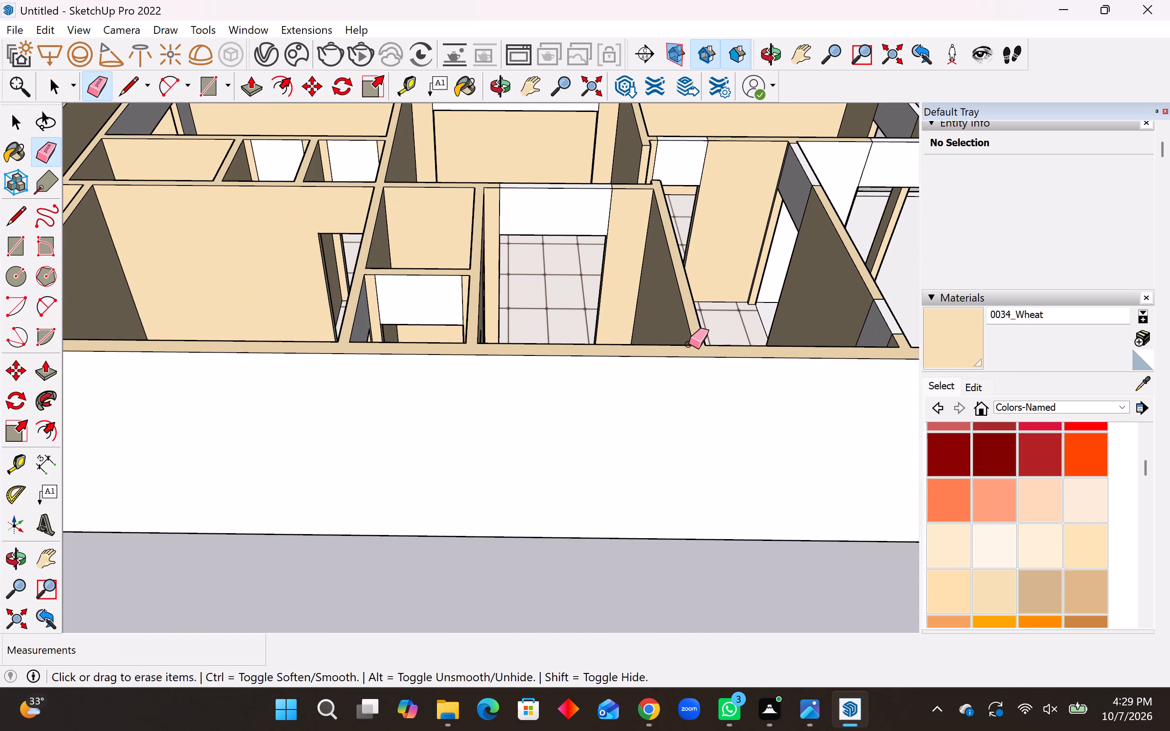
{"action": "scroll", "coordinate": [689, 336], "scroll_direction": "down", "scroll_amount": 4}
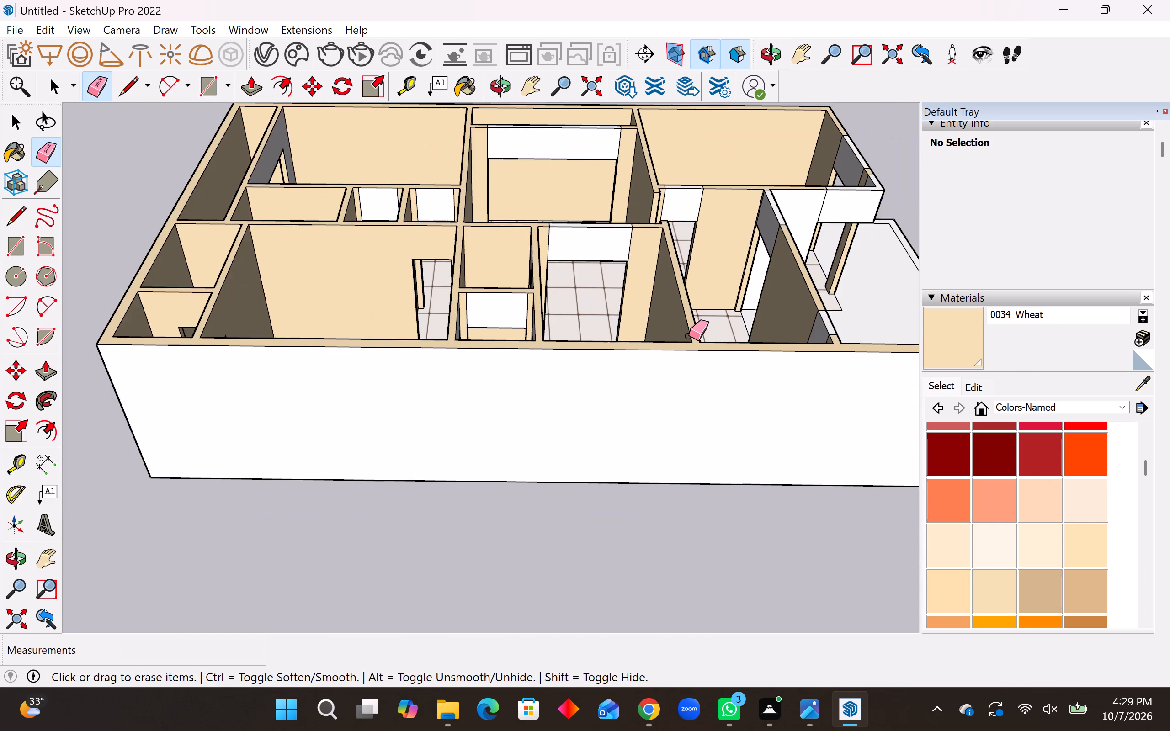
{"action": "scroll", "coordinate": [689, 333], "scroll_direction": "down", "scroll_amount": 4}
{"action": "scroll", "coordinate": [632, 207], "scroll_direction": "up", "scroll_amount": 8}
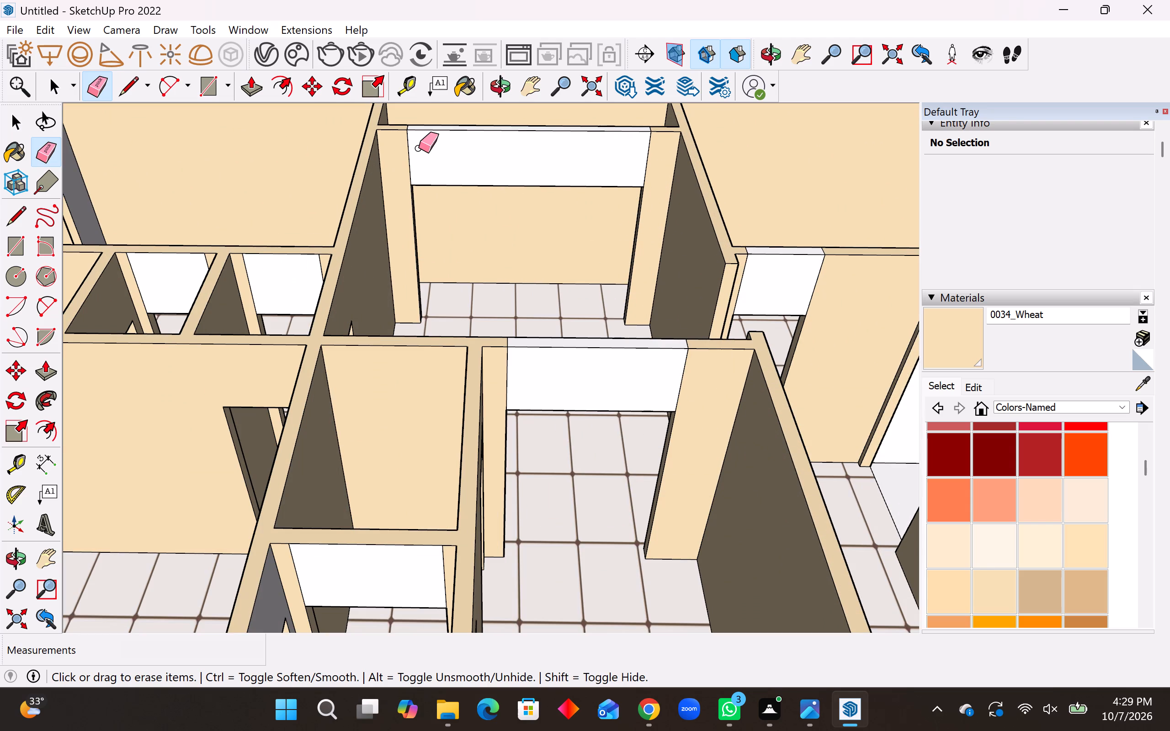
{"action": "left_click_drag", "start_coordinate": [408, 157], "coordinate": [648, 158]}
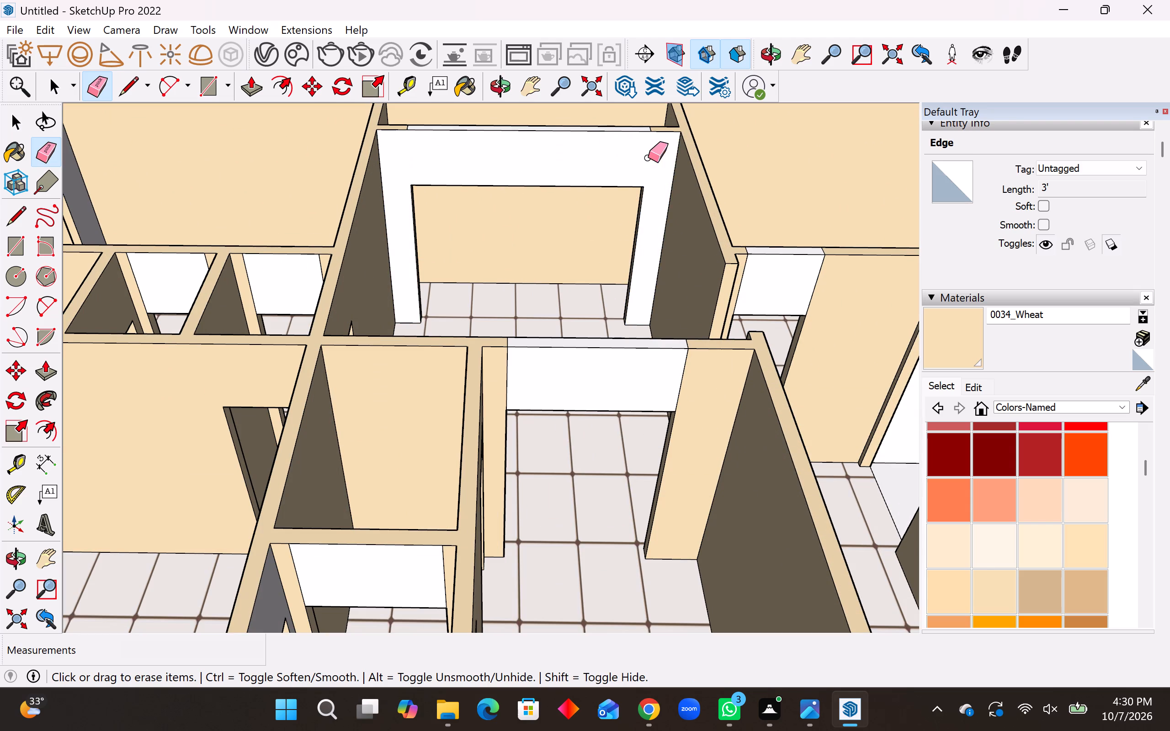
Erase the two vertical seam edges on the bridge face between the main hall and the room beside the pair of small rooms.
{"action": "left_click_drag", "start_coordinate": [505, 381], "coordinate": [697, 377]}
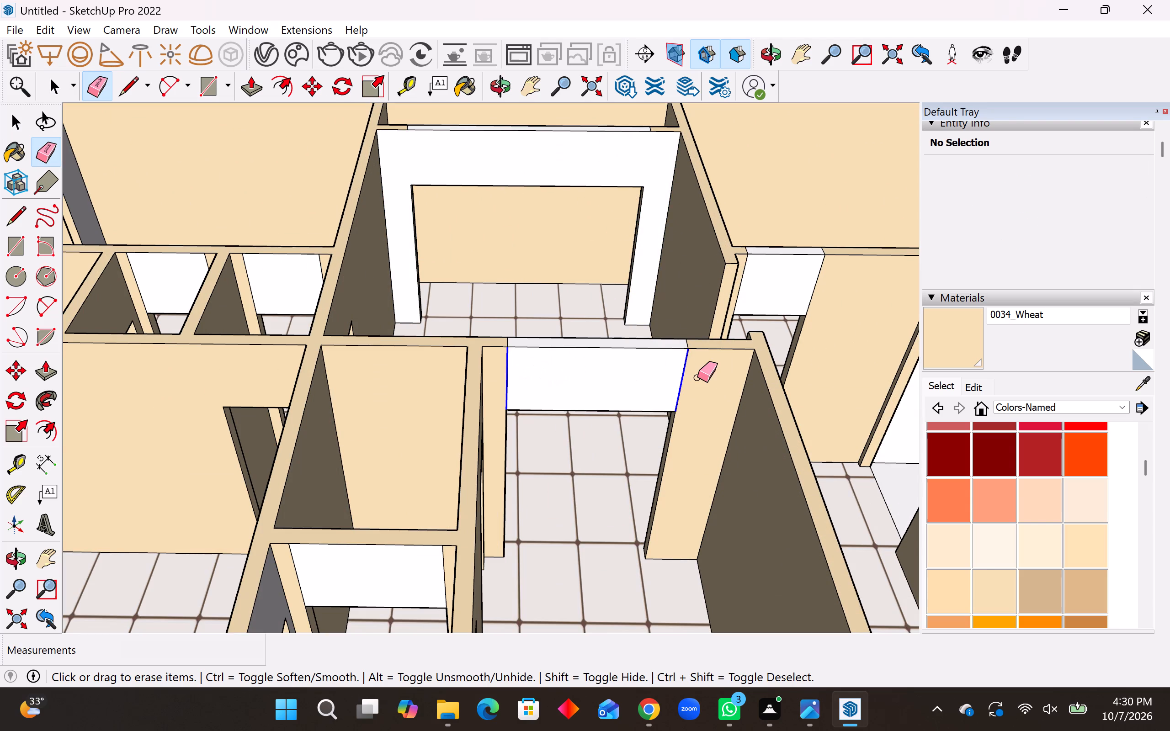
{"action": "left_click_drag", "start_coordinate": [697, 377], "coordinate": [699, 376]}
Erase the two short seam edges on the wall top of that bridge between the main hall and the adjoining room.
{"action": "middle_click_drag", "start_coordinate": [689, 367], "coordinate": [706, 429]}
{"action": "middle_click", "coordinate": [706, 429]}
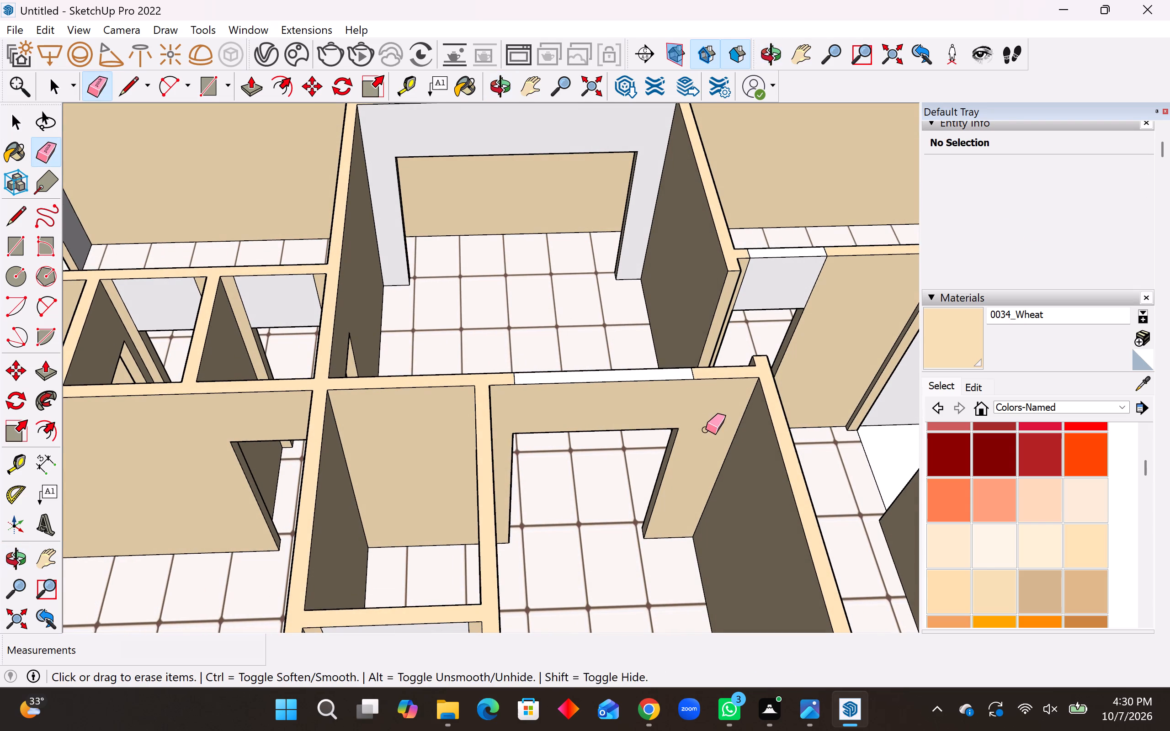
{"action": "scroll", "coordinate": [662, 431], "scroll_direction": "up", "scroll_amount": 2}
{"action": "scroll", "coordinate": [571, 417], "scroll_direction": "up", "scroll_amount": 4}
{"action": "scroll", "coordinate": [625, 383], "scroll_direction": "up", "scroll_amount": 2}
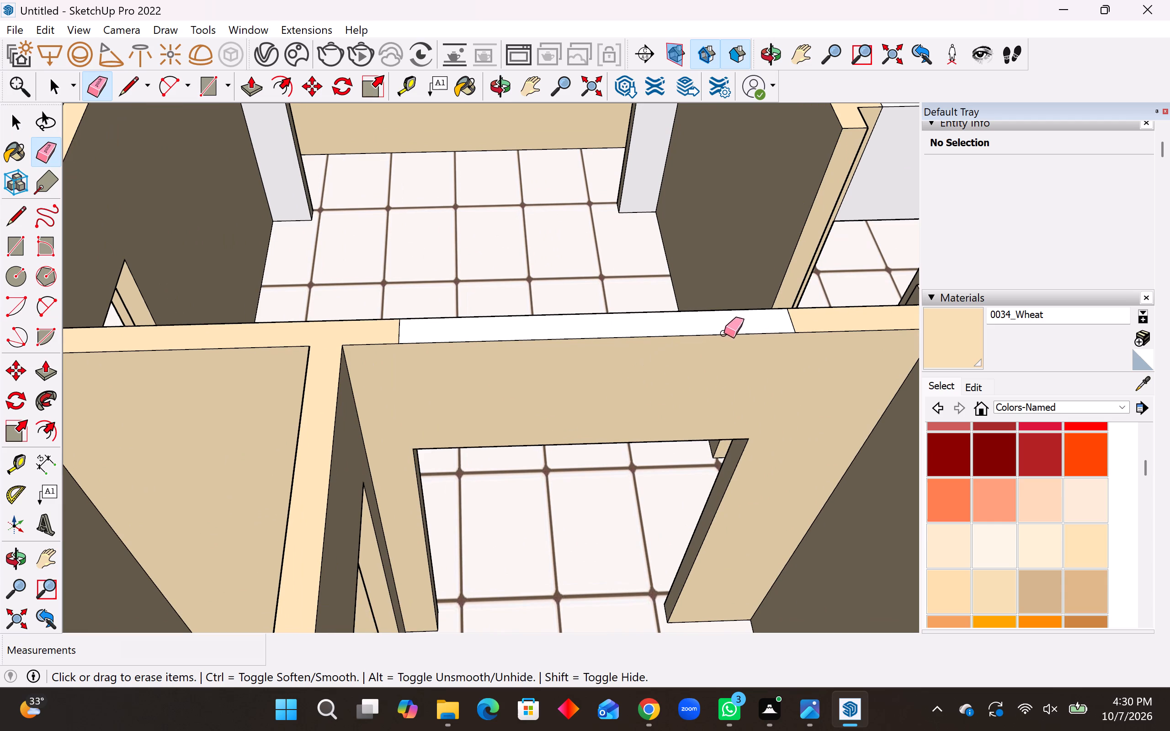
{"action": "left_click_drag", "start_coordinate": [785, 316], "coordinate": [827, 313]}
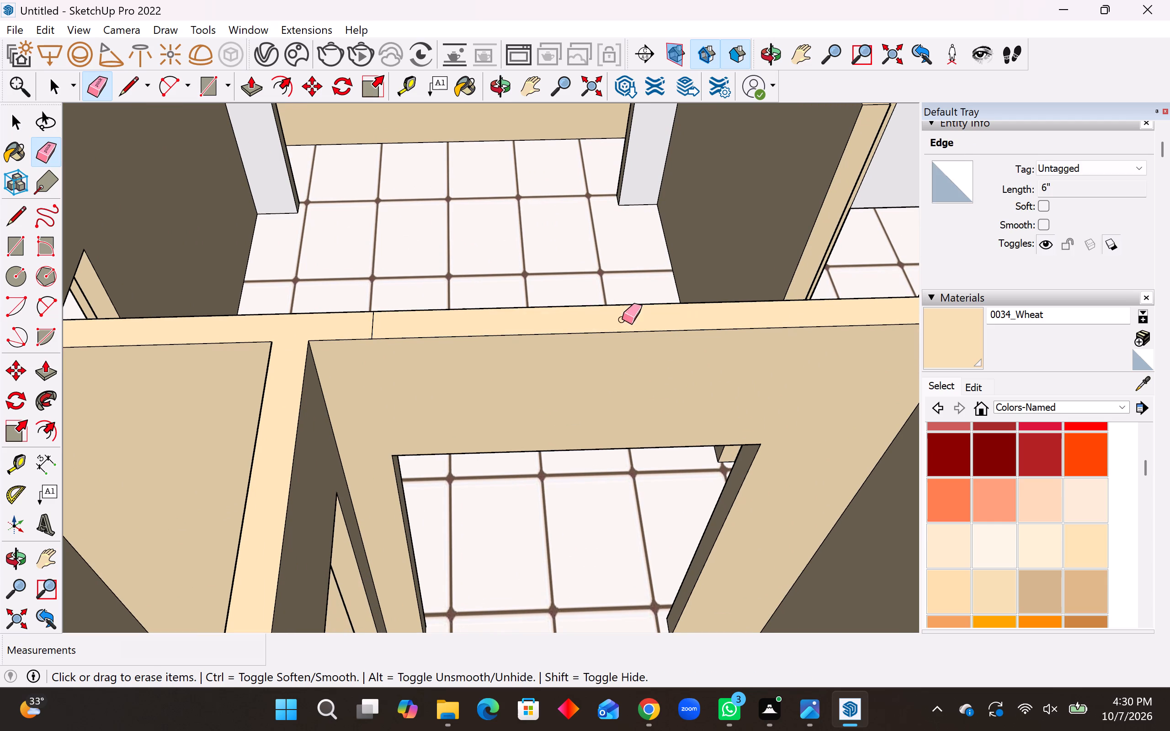
{"action": "left_click_drag", "start_coordinate": [374, 327], "coordinate": [363, 330]}
{"action": "scroll", "coordinate": [441, 405], "scroll_direction": "down", "scroll_amount": 4}
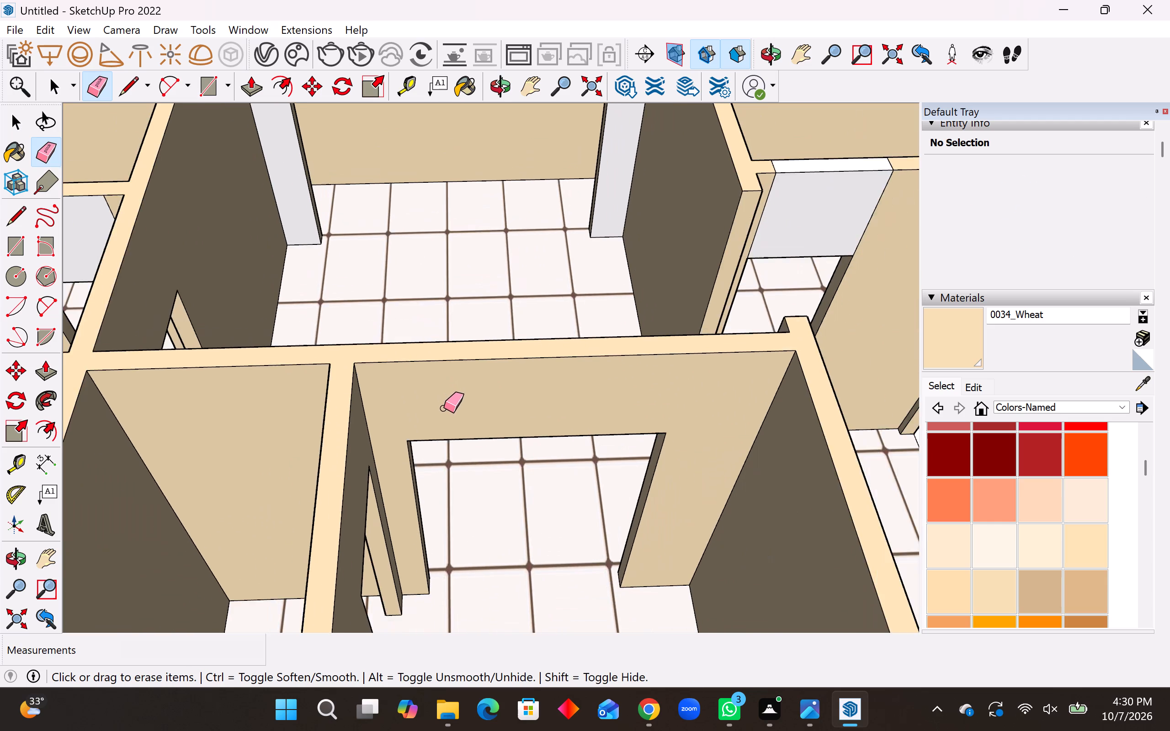
Erase the two short seam edges on top of the wide bridge across the main hall's far opening.
{"action": "scroll", "coordinate": [447, 408], "scroll_direction": "down", "scroll_amount": 8}
{"action": "scroll", "coordinate": [471, 138], "scroll_direction": "up", "scroll_amount": 9}
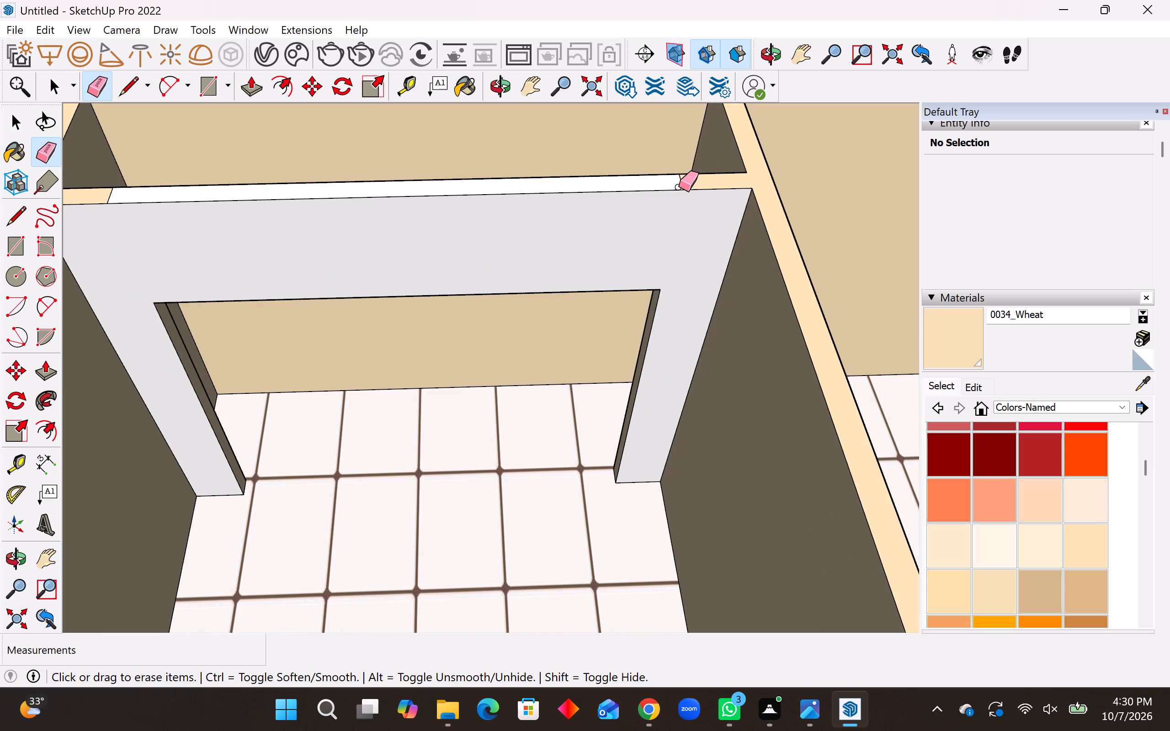
{"action": "left_click_drag", "start_coordinate": [678, 183], "coordinate": [682, 182]}
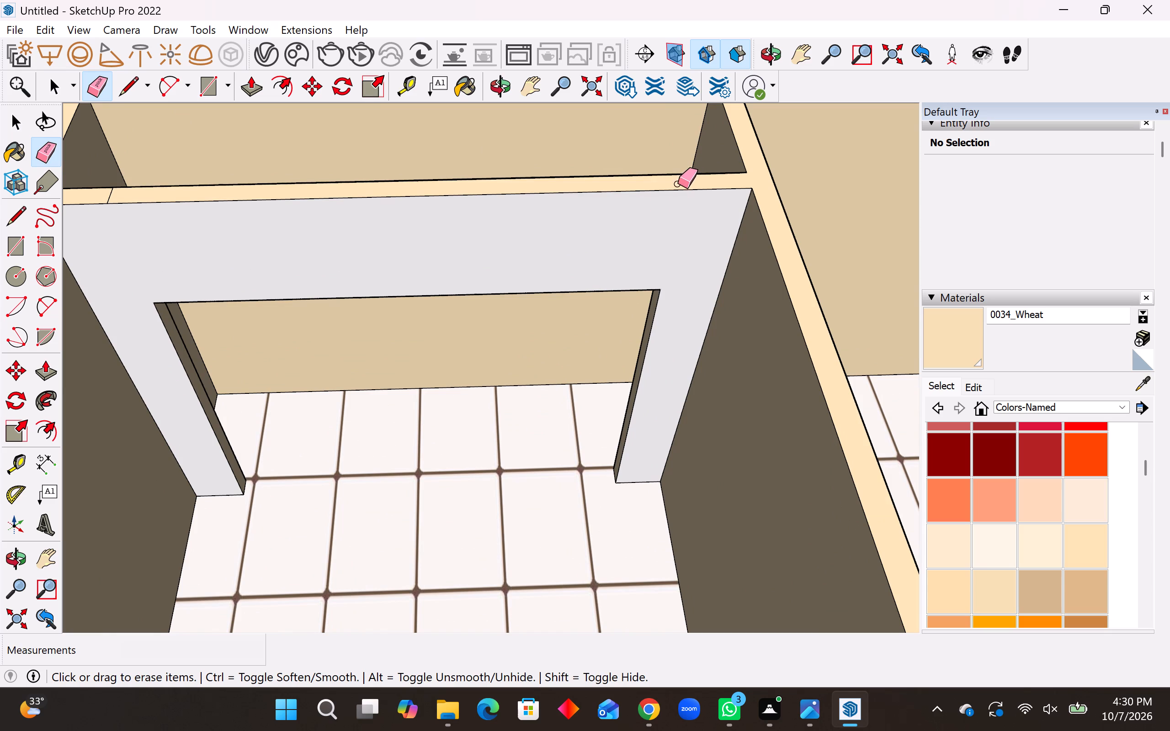
{"action": "scroll", "coordinate": [280, 206], "scroll_direction": "up", "scroll_amount": 4}
{"action": "scroll", "coordinate": [457, 260], "scroll_direction": "down", "scroll_amount": 7}
{"action": "scroll", "coordinate": [218, 241], "scroll_direction": "up", "scroll_amount": 4}
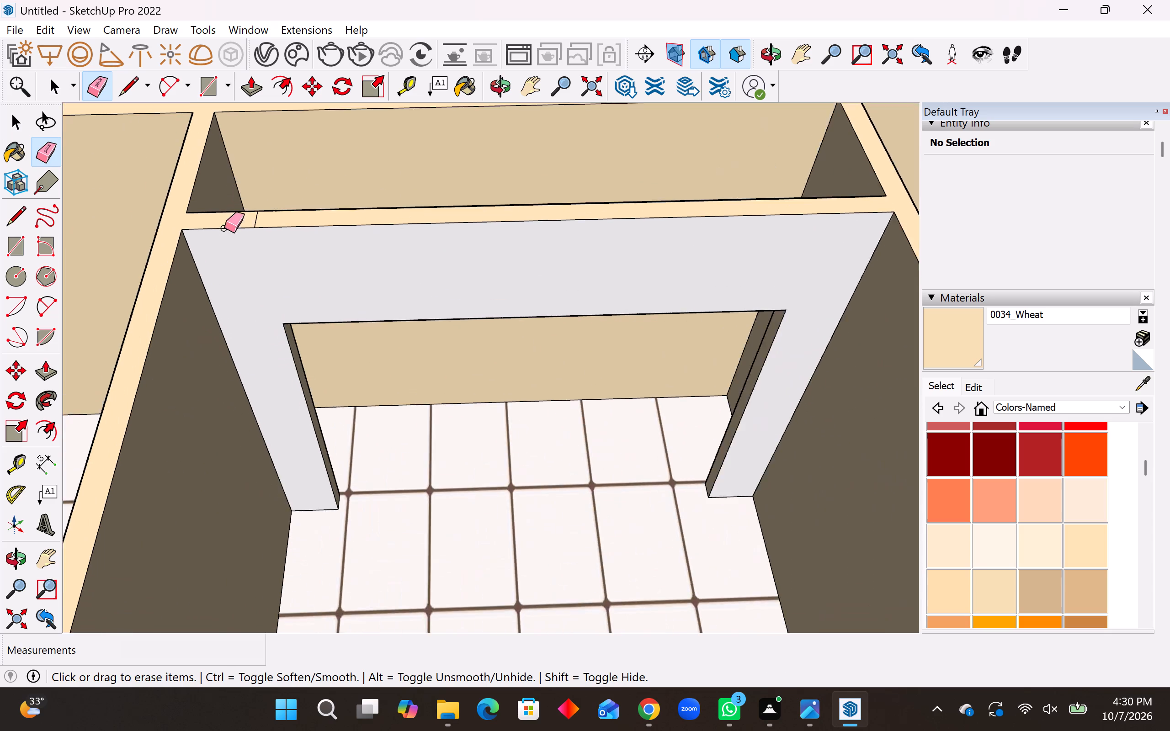
{"action": "scroll", "coordinate": [224, 228], "scroll_direction": "up", "scroll_amount": 2}
{"action": "left_click_drag", "start_coordinate": [247, 222], "coordinate": [282, 221]}
{"action": "scroll", "coordinate": [330, 297], "scroll_direction": "down", "scroll_amount": 12}
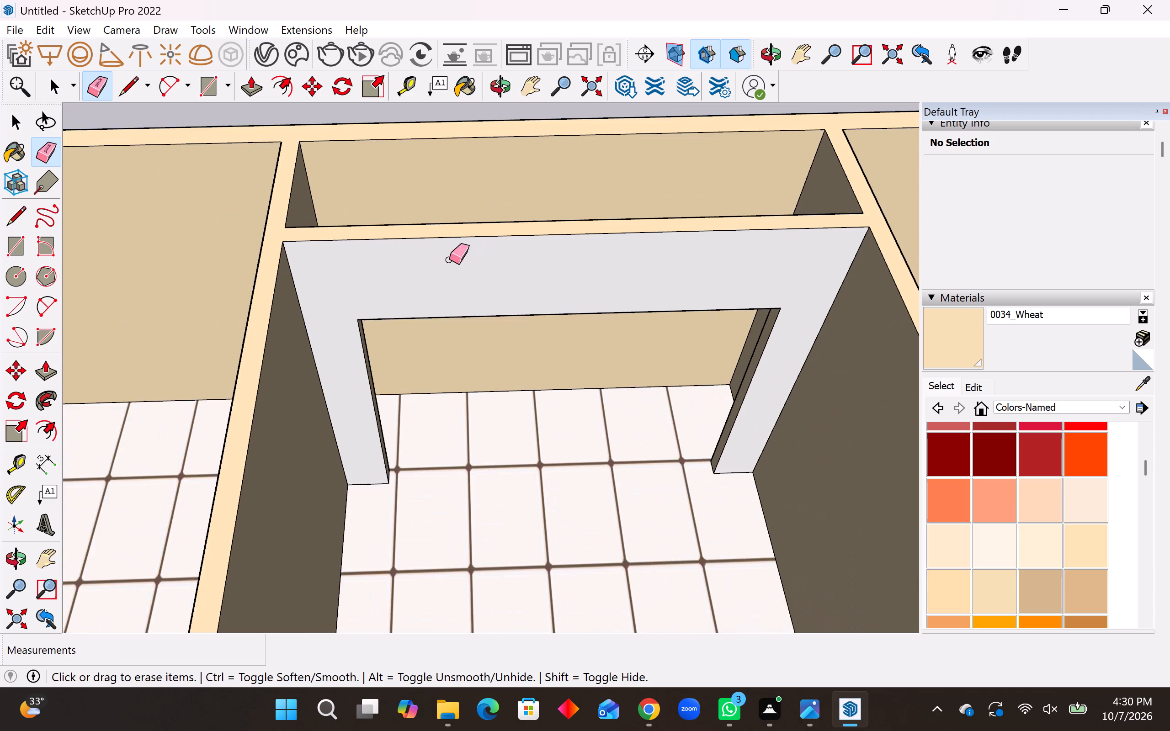
Erase the two vertical seam edges on the bridge face in the small room between the two larger rooms along the outer wall.
{"action": "scroll", "coordinate": [449, 260], "scroll_direction": "down", "scroll_amount": 16}
{"action": "scroll", "coordinate": [365, 449], "scroll_direction": "up", "scroll_amount": 4}
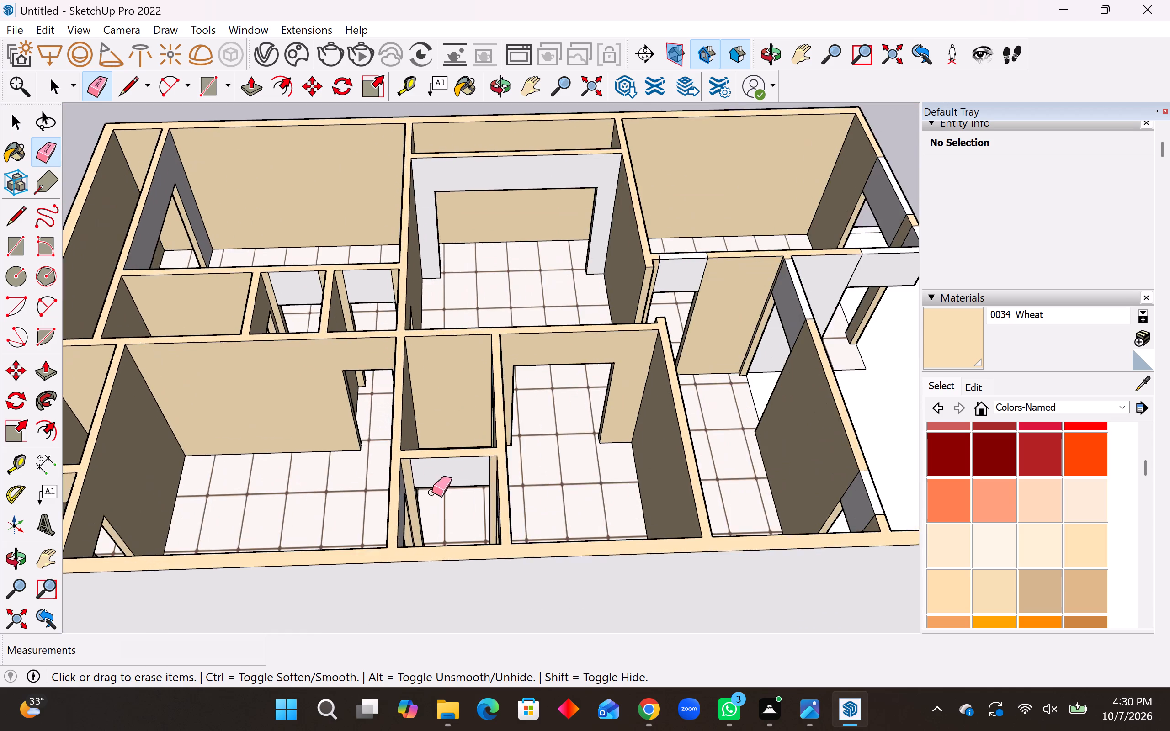
{"action": "scroll", "coordinate": [434, 492], "scroll_direction": "up", "scroll_amount": 4}
{"action": "left_click_drag", "start_coordinate": [399, 468], "coordinate": [522, 463]}
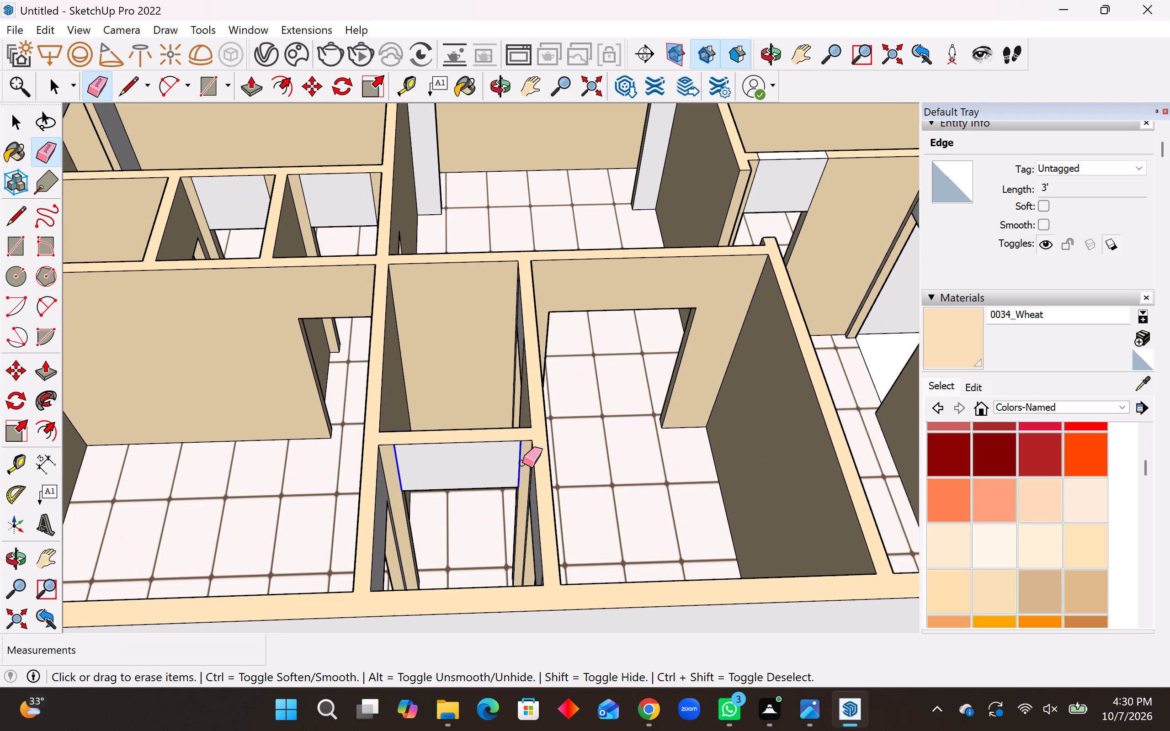
{"action": "left_click_drag", "start_coordinate": [522, 463], "coordinate": [521, 461]}
Erase the vertical seam edges on the bridge faces inside the pair of small rooms beside the main hall.
{"action": "left_click_drag", "start_coordinate": [303, 206], "coordinate": [371, 191]}
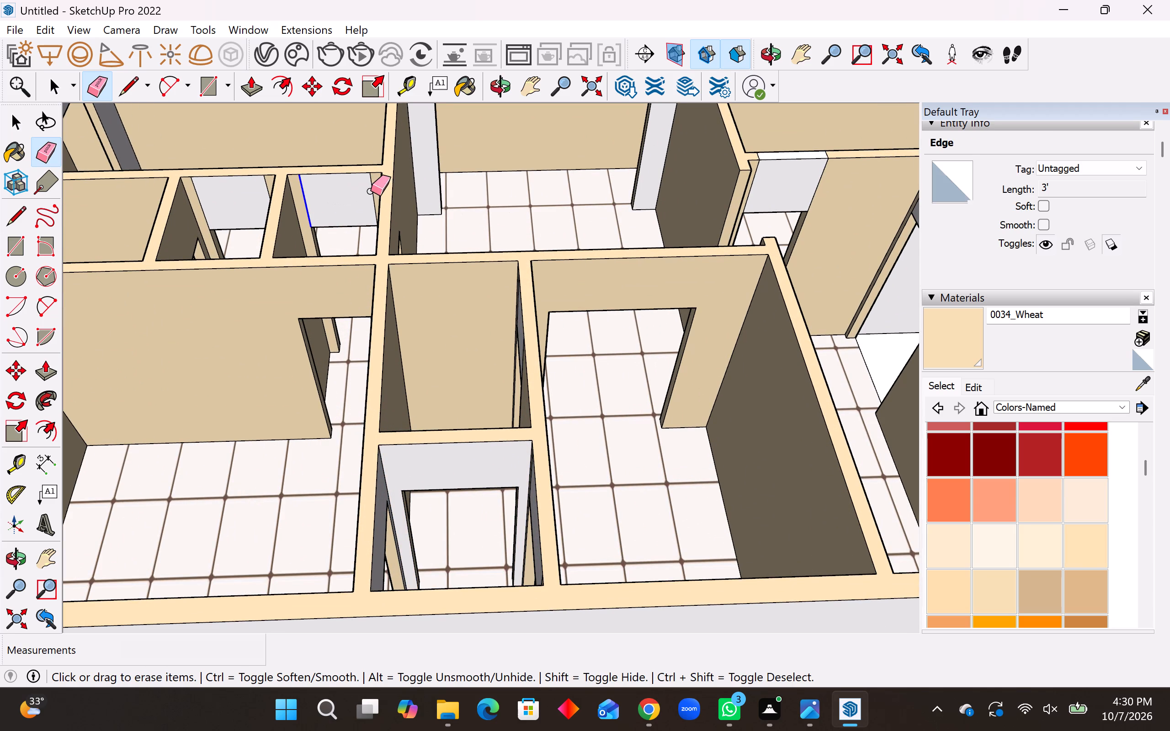
{"action": "left_click_drag", "start_coordinate": [371, 191], "coordinate": [372, 191]}
{"action": "left_click_drag", "start_coordinate": [196, 197], "coordinate": [250, 188]}
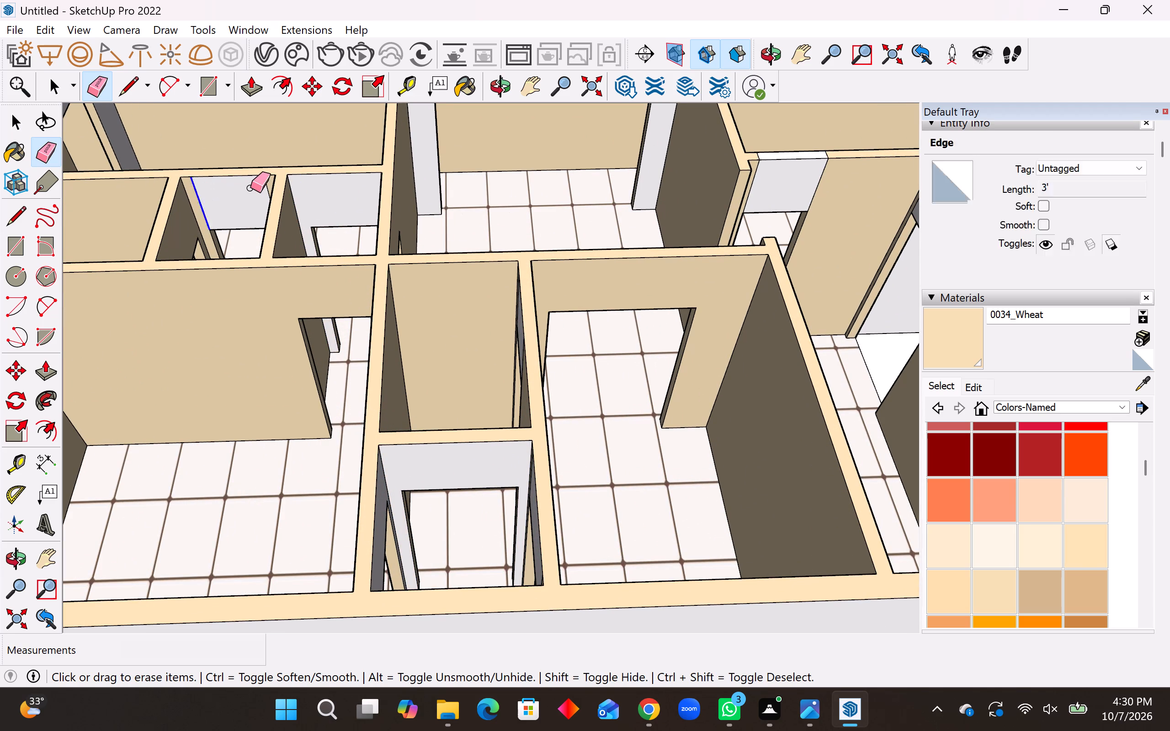
{"action": "left_click_drag", "start_coordinate": [250, 188], "coordinate": [268, 183]}
Erase the two vertical seam edges on the bridge face beside the outer wall in the large room adjoining the pair of small rooms.
{"action": "scroll", "coordinate": [317, 356], "scroll_direction": "down", "scroll_amount": 9}
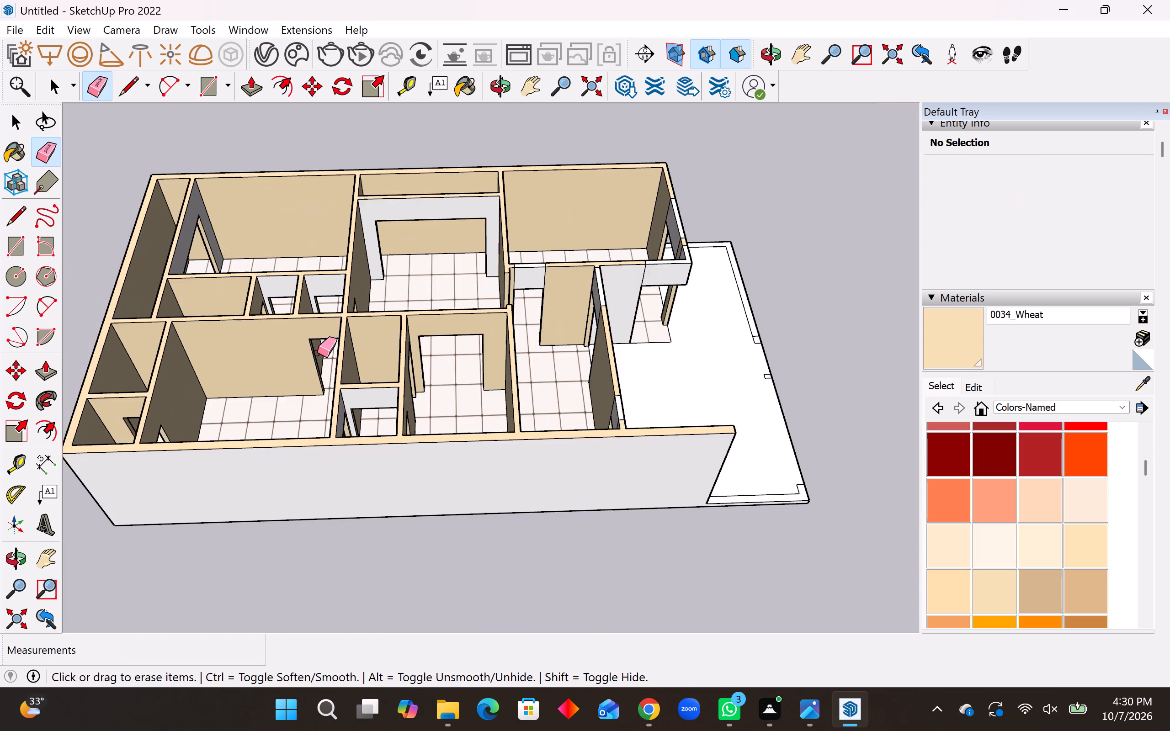
{"action": "middle_click_drag", "start_coordinate": [333, 361], "coordinate": [876, 308]}
{"action": "middle_click_drag", "start_coordinate": [449, 372], "coordinate": [448, 372]}
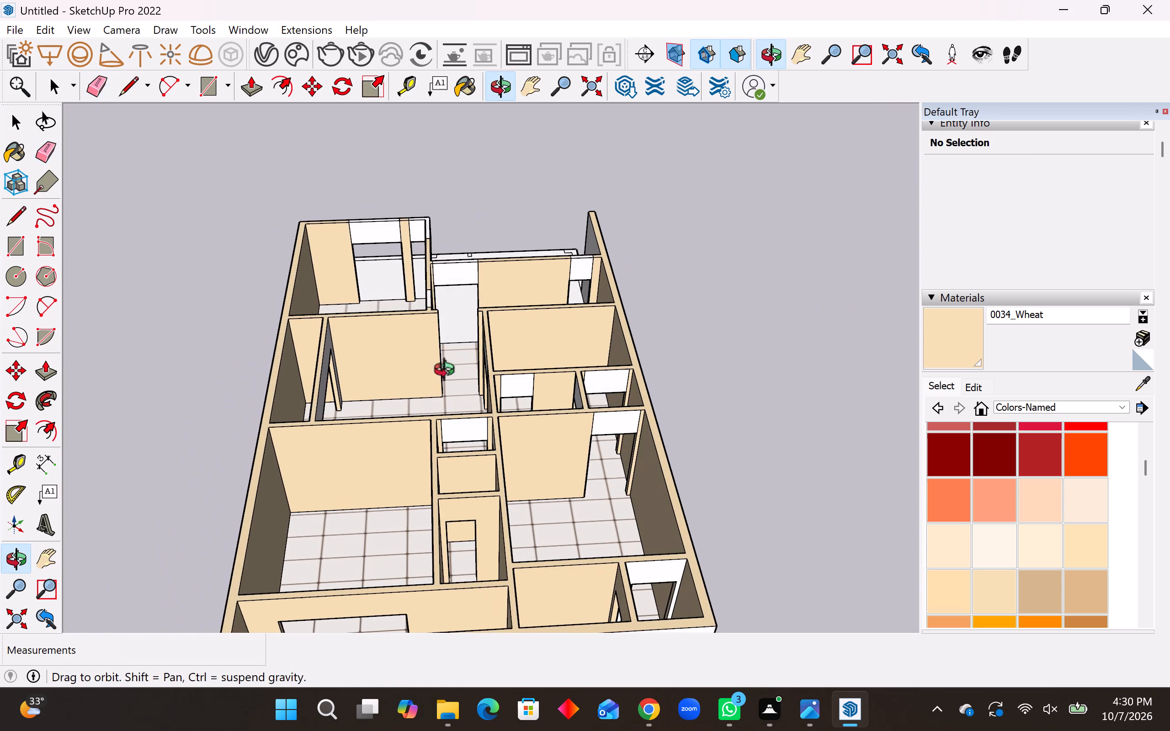
{"action": "middle_click_drag", "start_coordinate": [448, 372], "coordinate": [451, 400]}
{"action": "scroll", "coordinate": [605, 406], "scroll_direction": "up", "scroll_amount": 8}
{"action": "left_click_drag", "start_coordinate": [557, 474], "coordinate": [605, 462]}
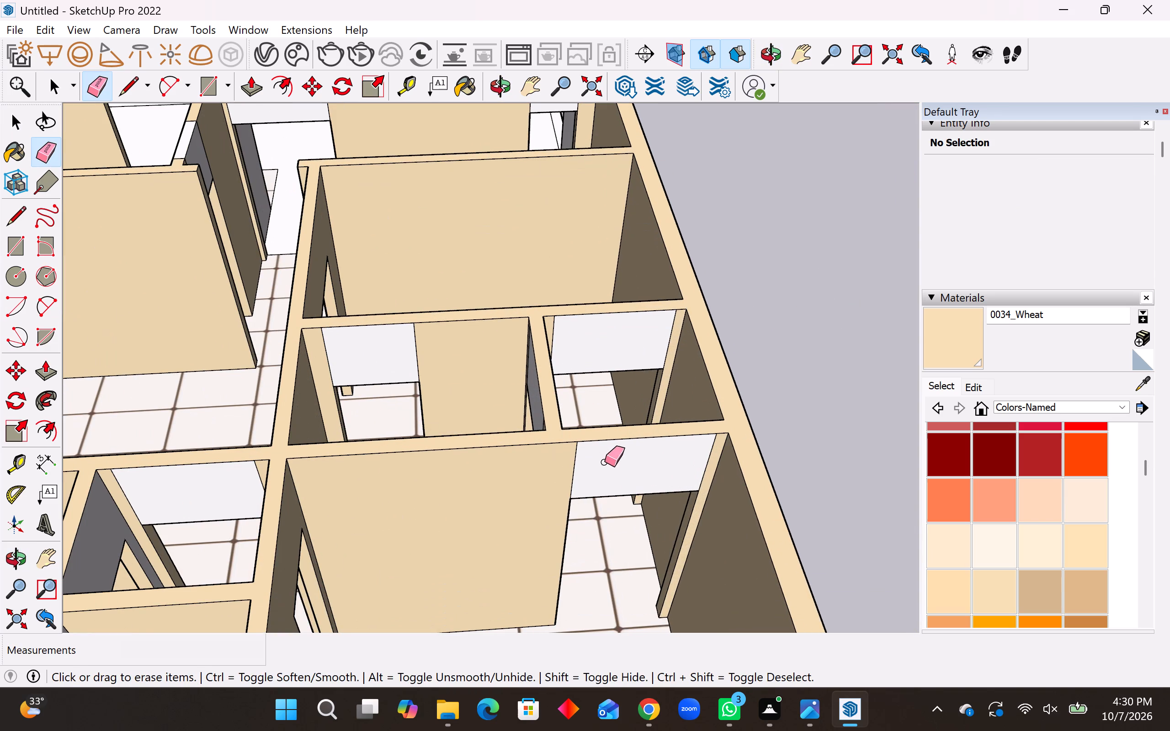
{"action": "left_click_drag", "start_coordinate": [605, 462], "coordinate": [709, 454]}
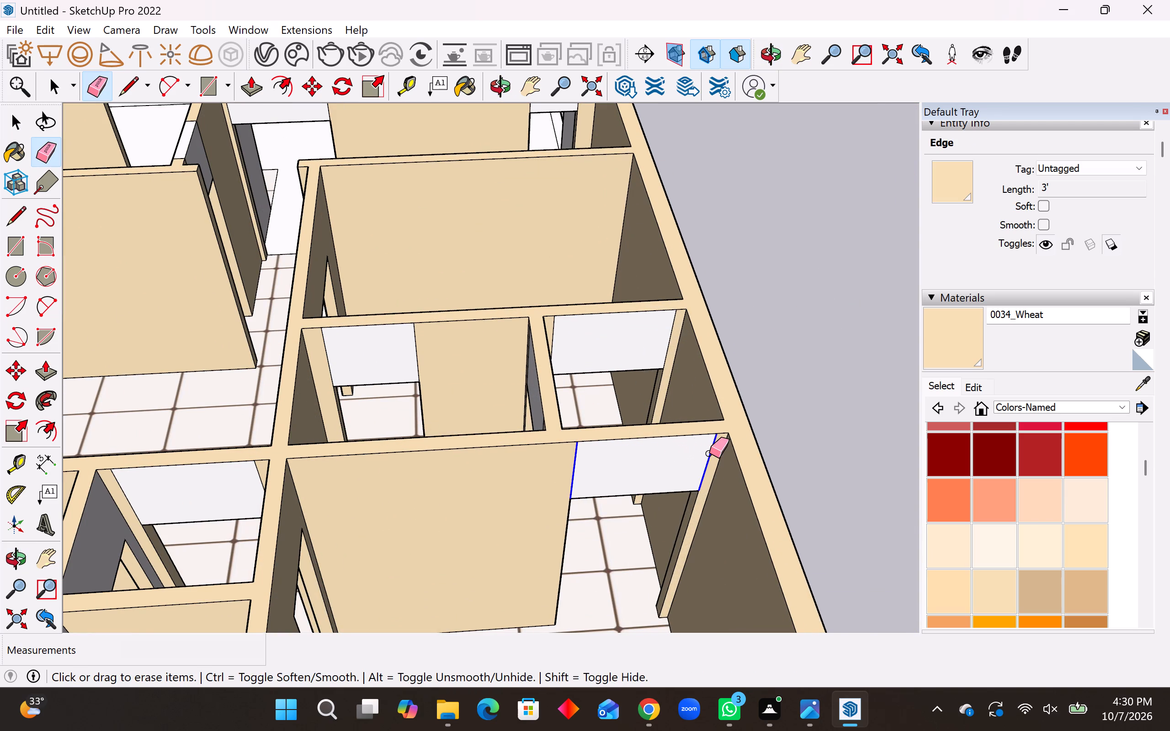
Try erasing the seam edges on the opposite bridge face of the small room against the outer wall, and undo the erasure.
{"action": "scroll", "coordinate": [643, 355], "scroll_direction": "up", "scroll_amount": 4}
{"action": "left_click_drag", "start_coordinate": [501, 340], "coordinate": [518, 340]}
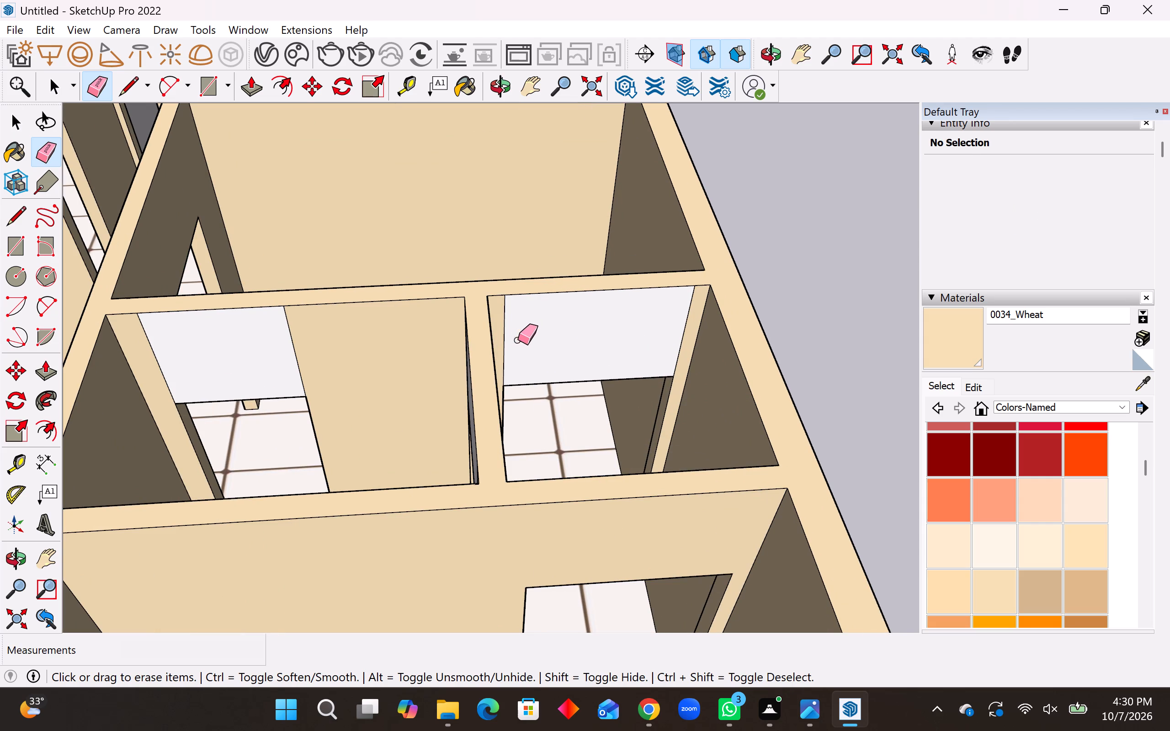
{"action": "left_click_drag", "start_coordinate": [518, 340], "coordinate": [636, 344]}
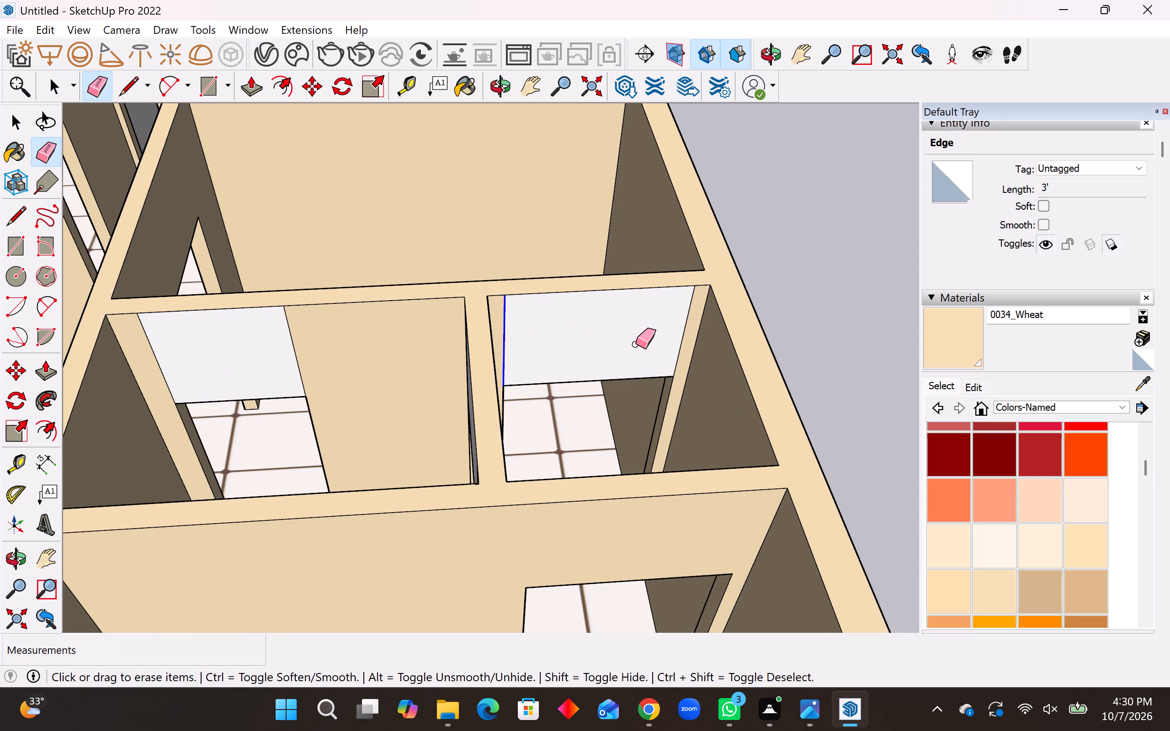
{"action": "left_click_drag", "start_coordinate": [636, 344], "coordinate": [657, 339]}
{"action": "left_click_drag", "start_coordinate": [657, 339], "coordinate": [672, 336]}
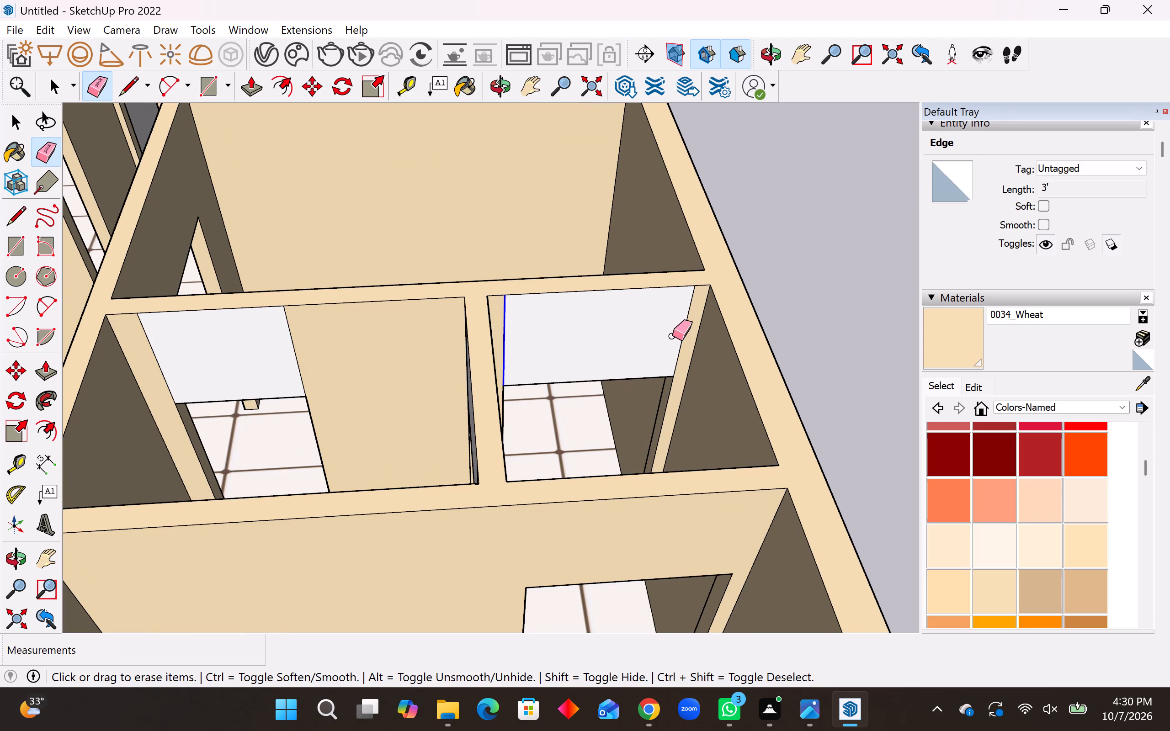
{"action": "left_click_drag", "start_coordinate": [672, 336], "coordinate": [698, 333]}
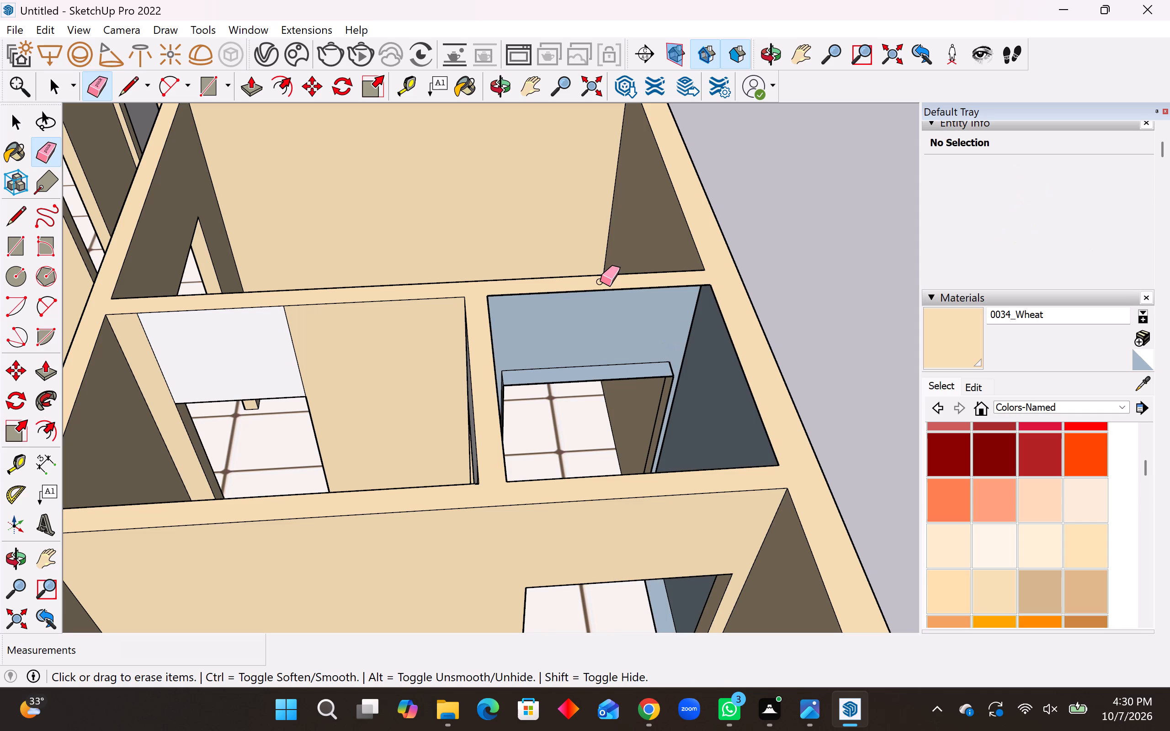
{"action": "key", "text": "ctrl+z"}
Erase the two vertical seam edges on the opposite bridge face in each of the paired small rooms.
{"action": "left_click_drag", "start_coordinate": [700, 317], "coordinate": [678, 321]}
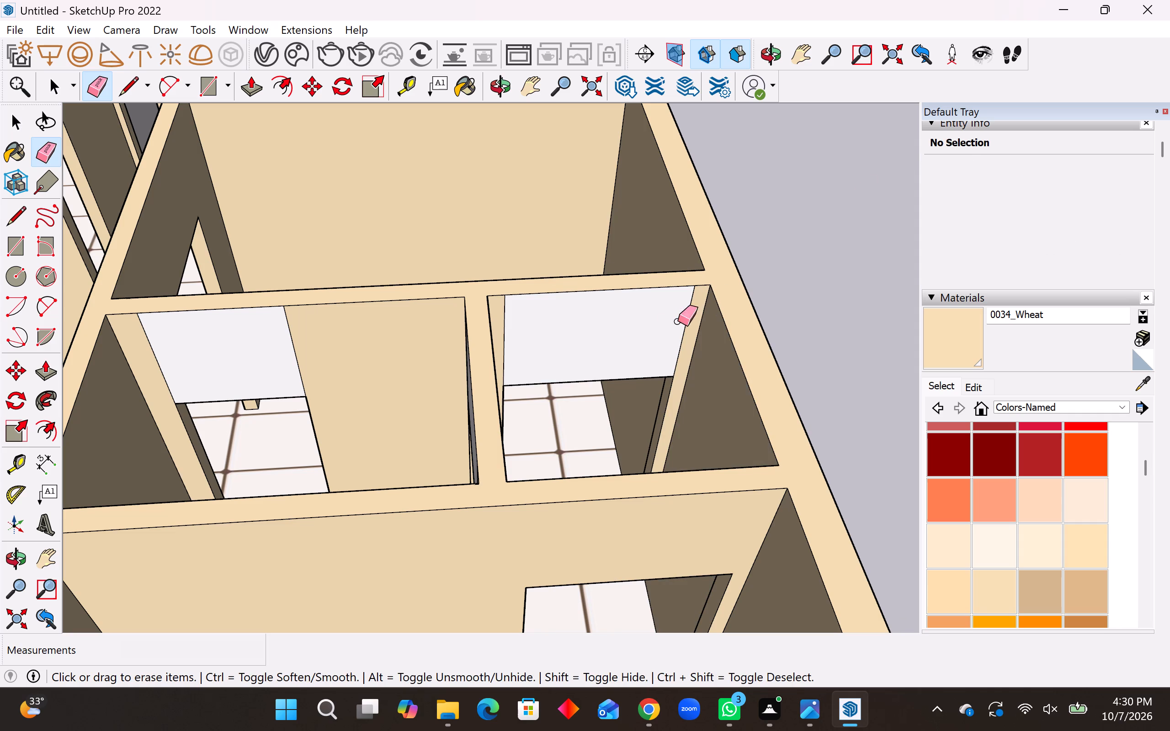
{"action": "left_click_drag", "start_coordinate": [678, 321], "coordinate": [505, 342]}
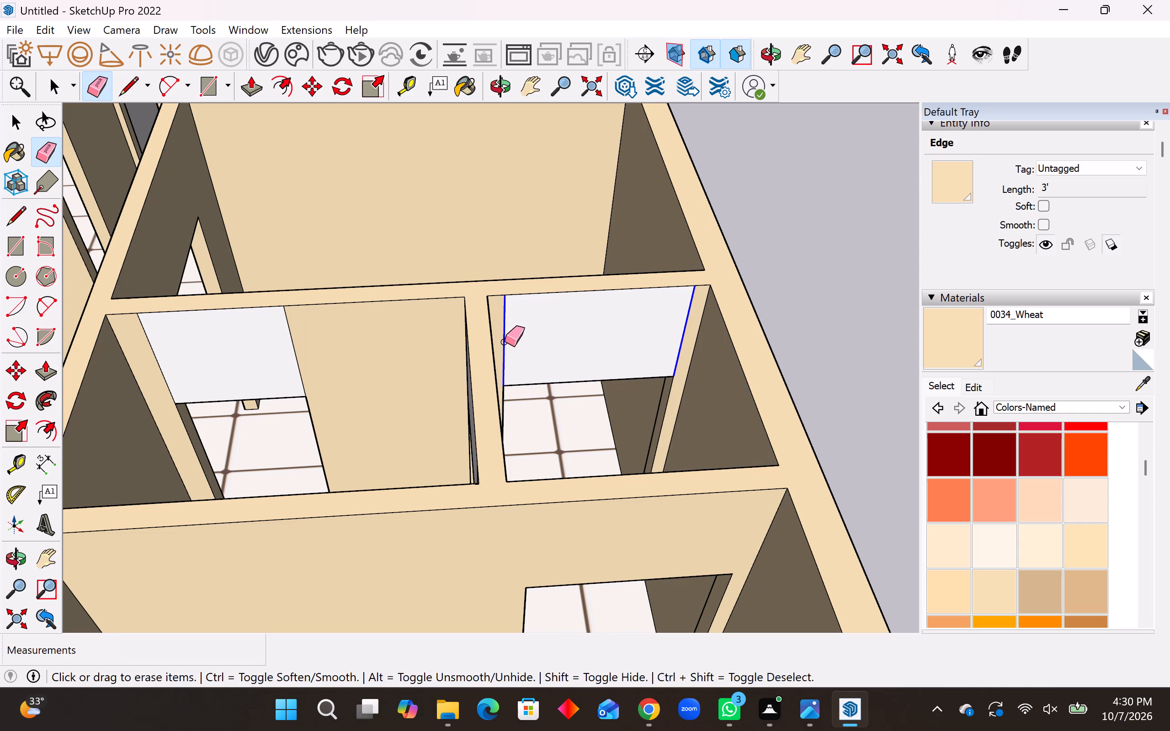
{"action": "left_click_drag", "start_coordinate": [505, 342], "coordinate": [498, 342]}
{"action": "left_click_drag", "start_coordinate": [304, 346], "coordinate": [153, 362]}
Erase the face and wall-top seam edges of the narrow bridge beside the outer wall, in the wall facing the untiled slab.
{"action": "scroll", "coordinate": [329, 437], "scroll_direction": "down", "scroll_amount": 4}
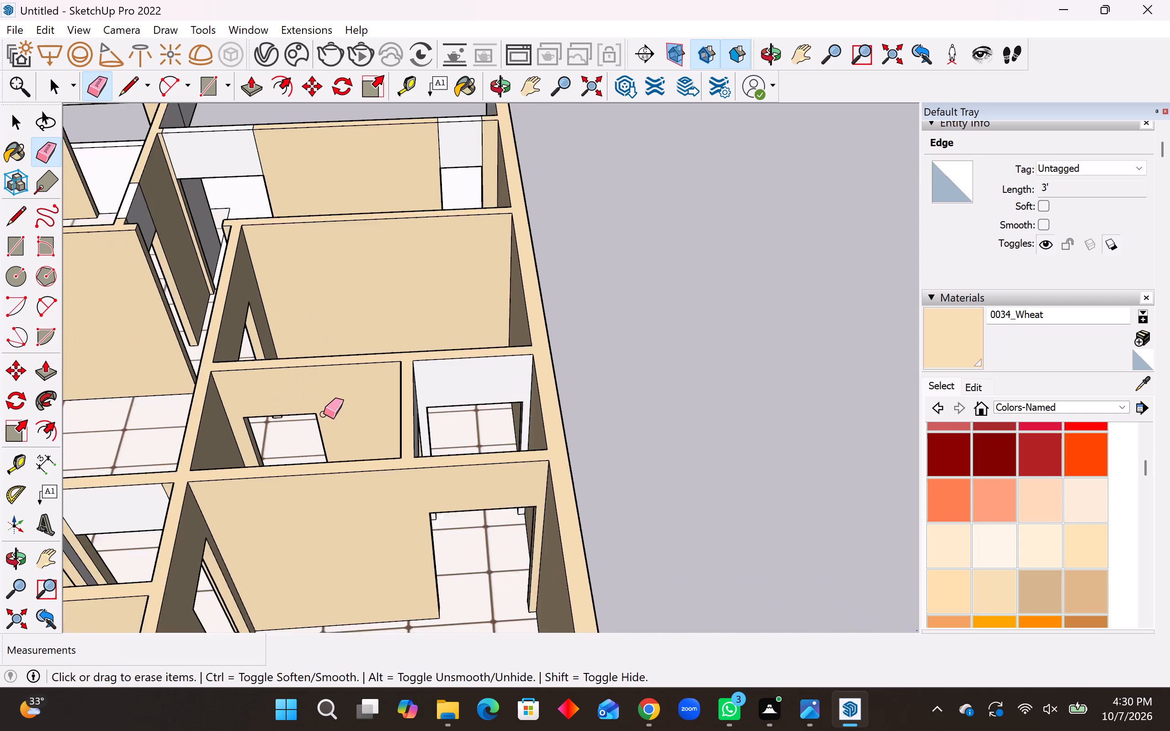
{"action": "scroll", "coordinate": [324, 414], "scroll_direction": "down", "scroll_amount": 13}
{"action": "scroll", "coordinate": [332, 272], "scroll_direction": "up", "scroll_amount": 9}
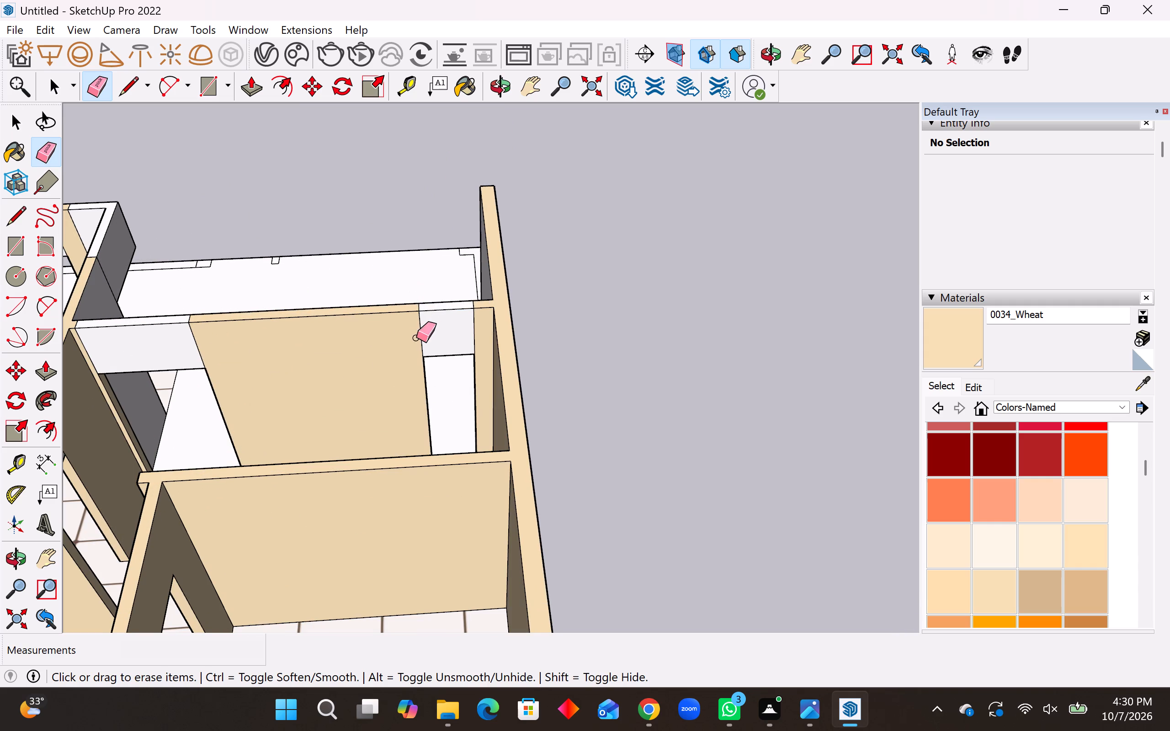
{"action": "left_click_drag", "start_coordinate": [416, 338], "coordinate": [408, 343]}
{"action": "scroll", "coordinate": [442, 306], "scroll_direction": "up", "scroll_amount": 4}
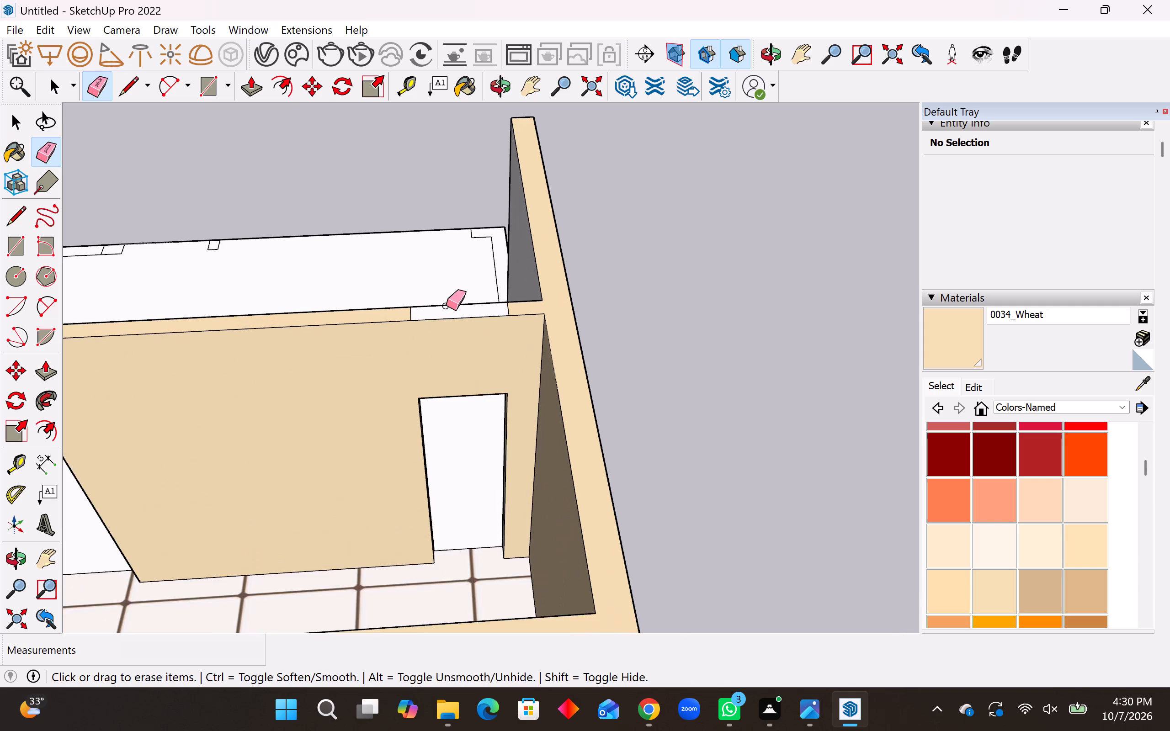
{"action": "scroll", "coordinate": [446, 306], "scroll_direction": "up", "scroll_amount": 3}
{"action": "left_click_drag", "start_coordinate": [388, 319], "coordinate": [416, 317]}
{"action": "left_click_drag", "start_coordinate": [544, 305], "coordinate": [537, 307]}
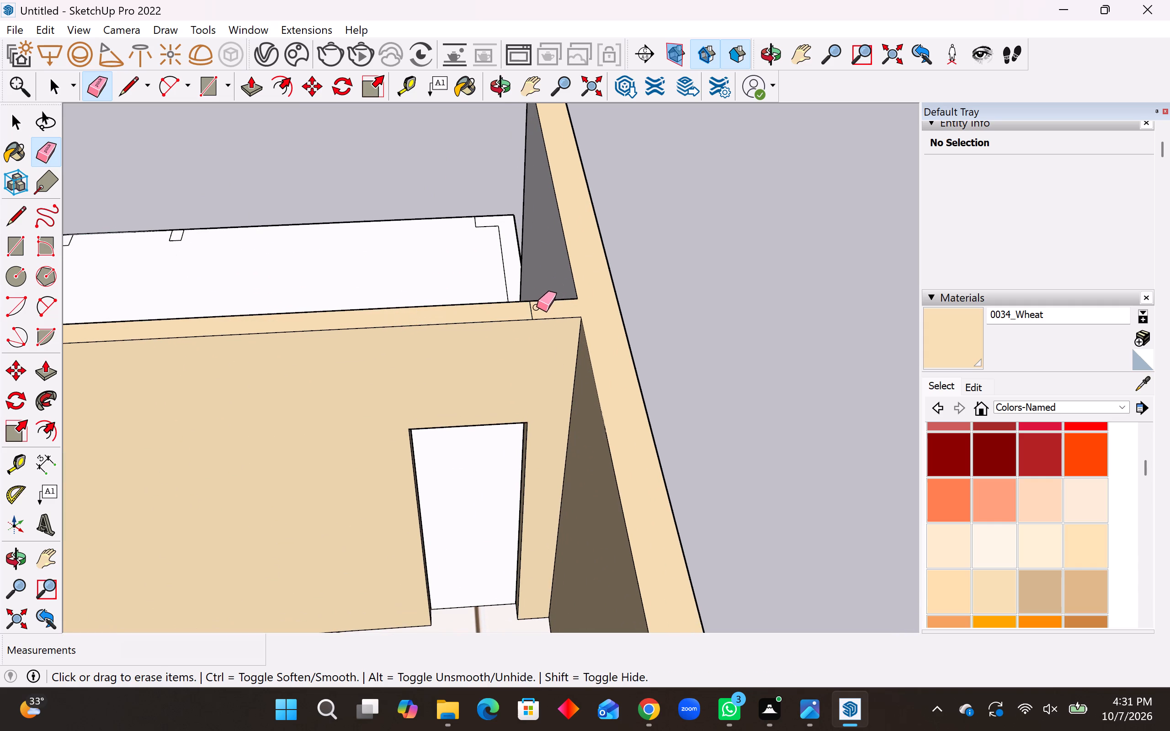
{"action": "left_click_drag", "start_coordinate": [537, 307], "coordinate": [514, 313]}
Erase the face and wall-top seam edges of the wider bridge at the other end of the same wall.
{"action": "scroll", "coordinate": [599, 305], "scroll_direction": "down", "scroll_amount": 9}
{"action": "scroll", "coordinate": [254, 372], "scroll_direction": "up", "scroll_amount": 4}
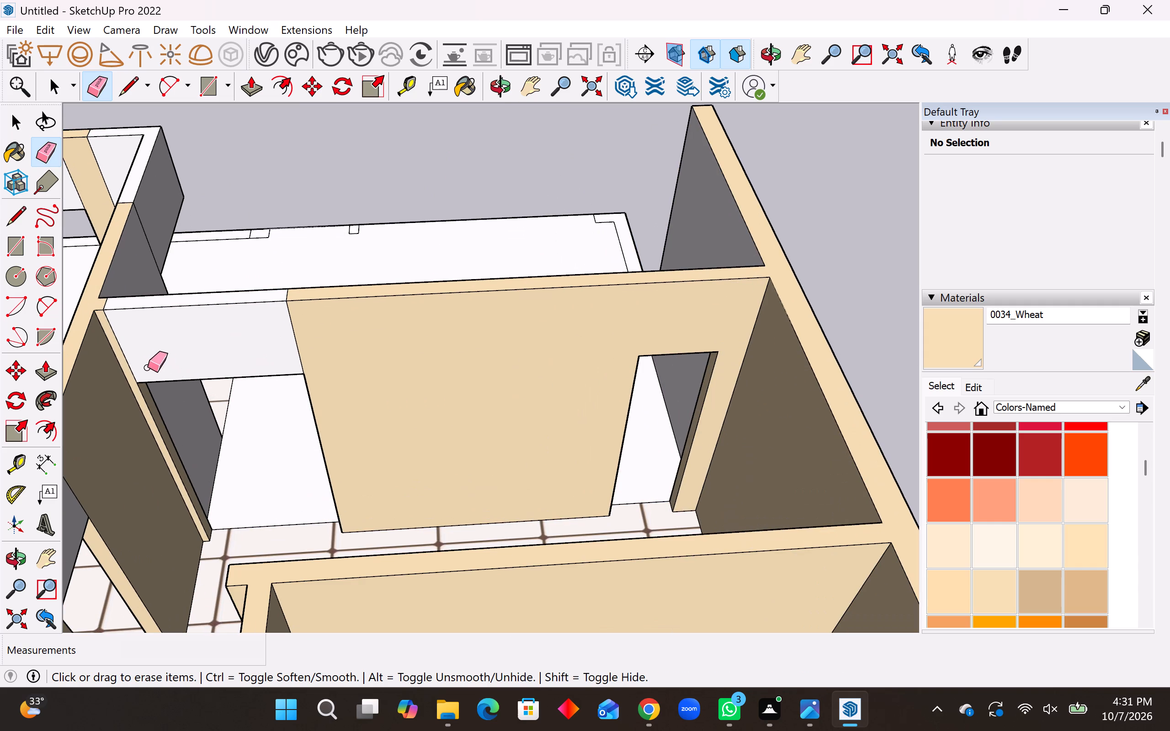
{"action": "left_click_drag", "start_coordinate": [124, 365], "coordinate": [333, 329]}
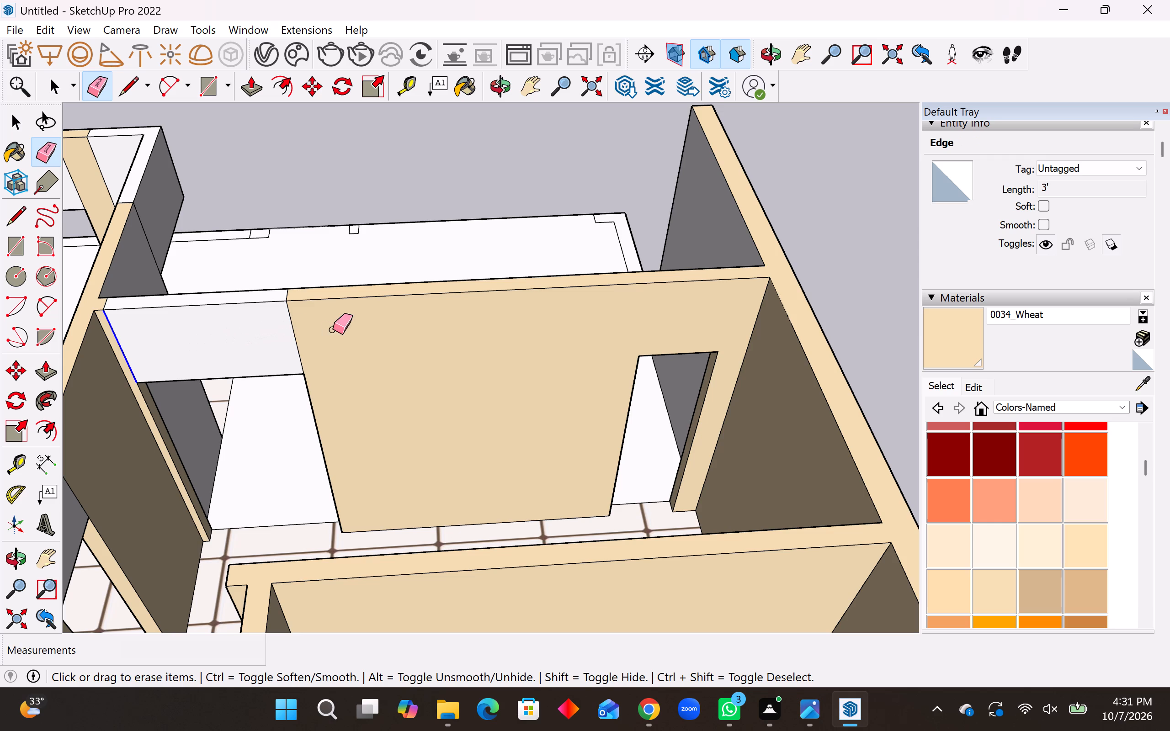
{"action": "left_click_drag", "start_coordinate": [333, 329], "coordinate": [275, 343]}
{"action": "scroll", "coordinate": [101, 312], "scroll_direction": "up", "scroll_amount": 4}
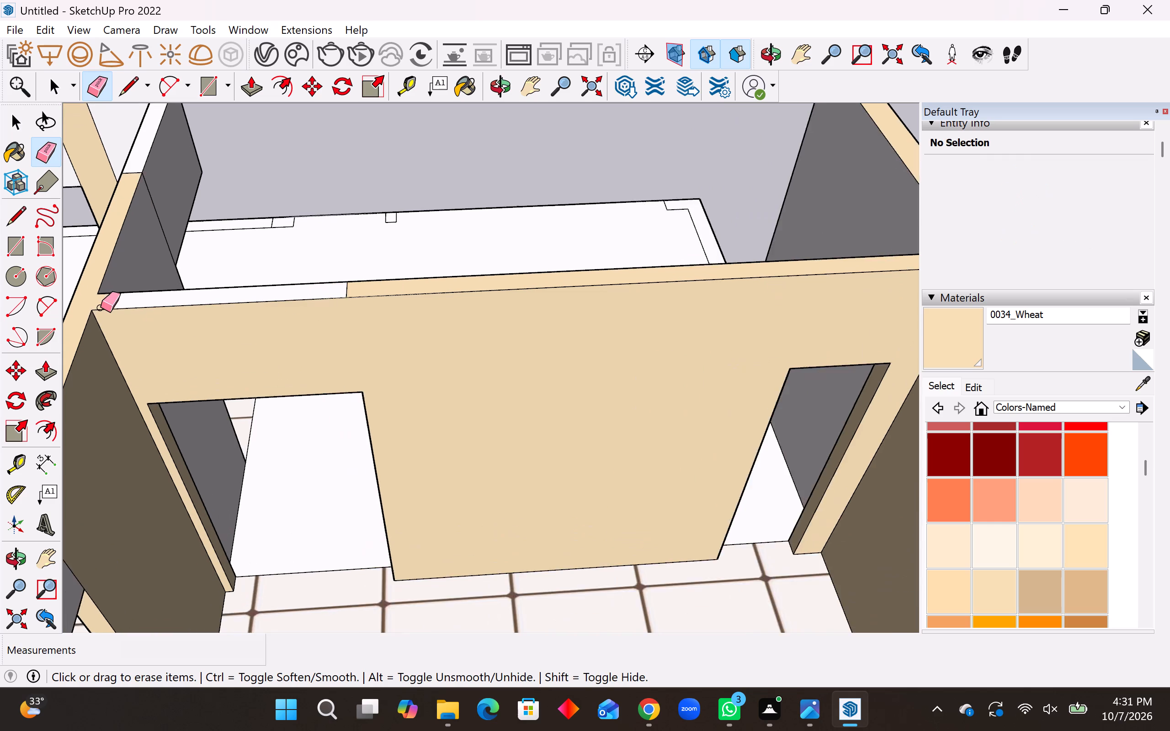
{"action": "scroll", "coordinate": [101, 307], "scroll_direction": "up", "scroll_amount": 2}
{"action": "left_click_drag", "start_coordinate": [101, 300], "coordinate": [113, 299]}
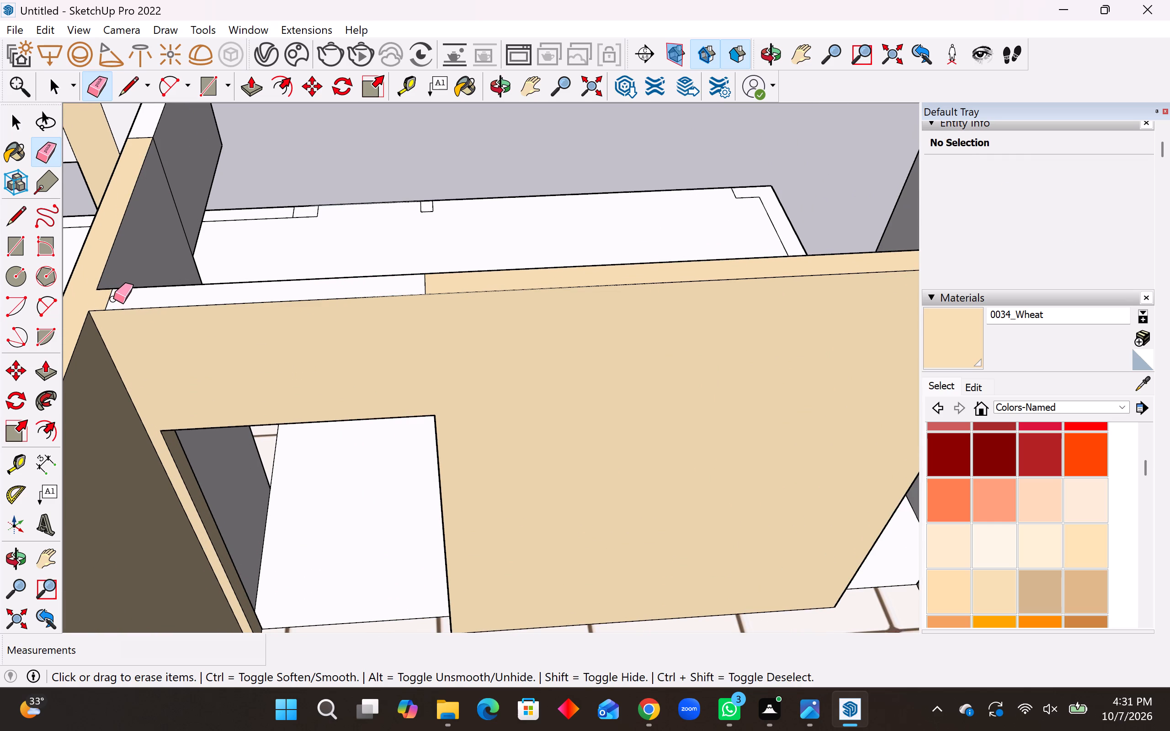
{"action": "left_click_drag", "start_coordinate": [113, 299], "coordinate": [114, 299]}
{"action": "left_click_drag", "start_coordinate": [432, 286], "coordinate": [419, 289]}
{"action": "double_click", "coordinate": [419, 289]}
Erase the face and wall-top seam edges of the bridge in the adjoining perpendicular wall, between the passage and the corner room.
{"action": "scroll", "coordinate": [457, 310], "scroll_direction": "down", "scroll_amount": 4}
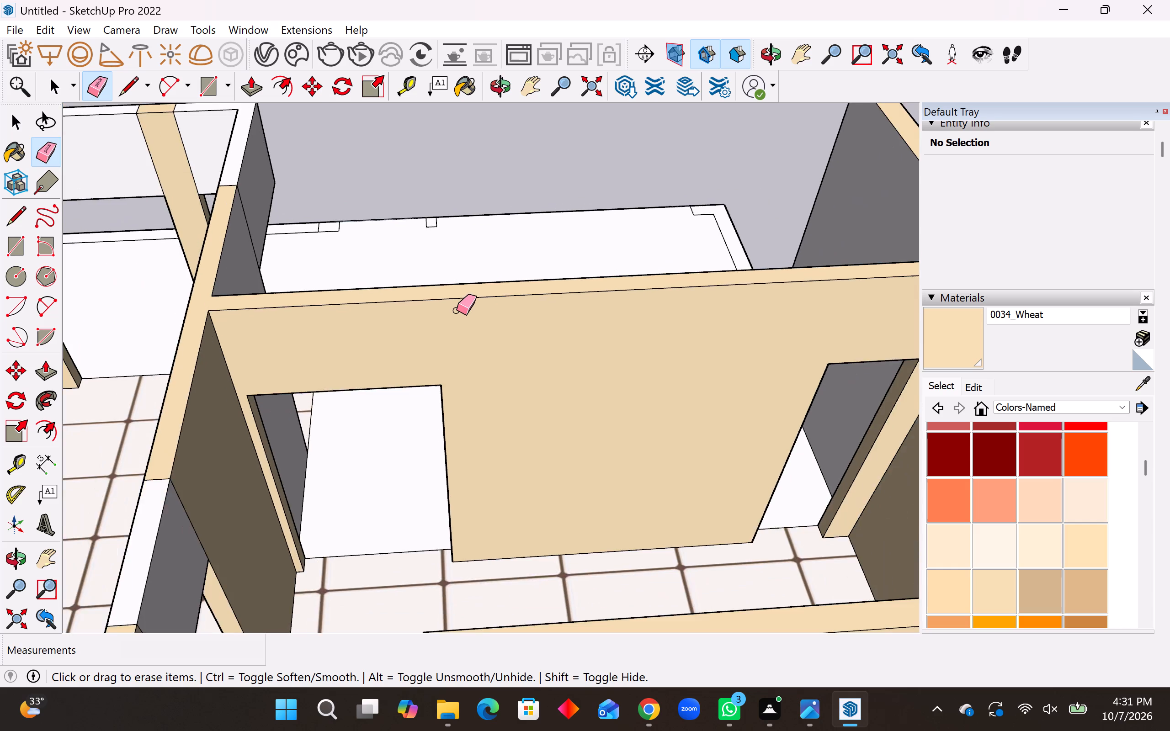
{"action": "scroll", "coordinate": [457, 312], "scroll_direction": "down", "scroll_amount": 8}
{"action": "middle_click_drag", "start_coordinate": [285, 378], "coordinate": [380, 365]}
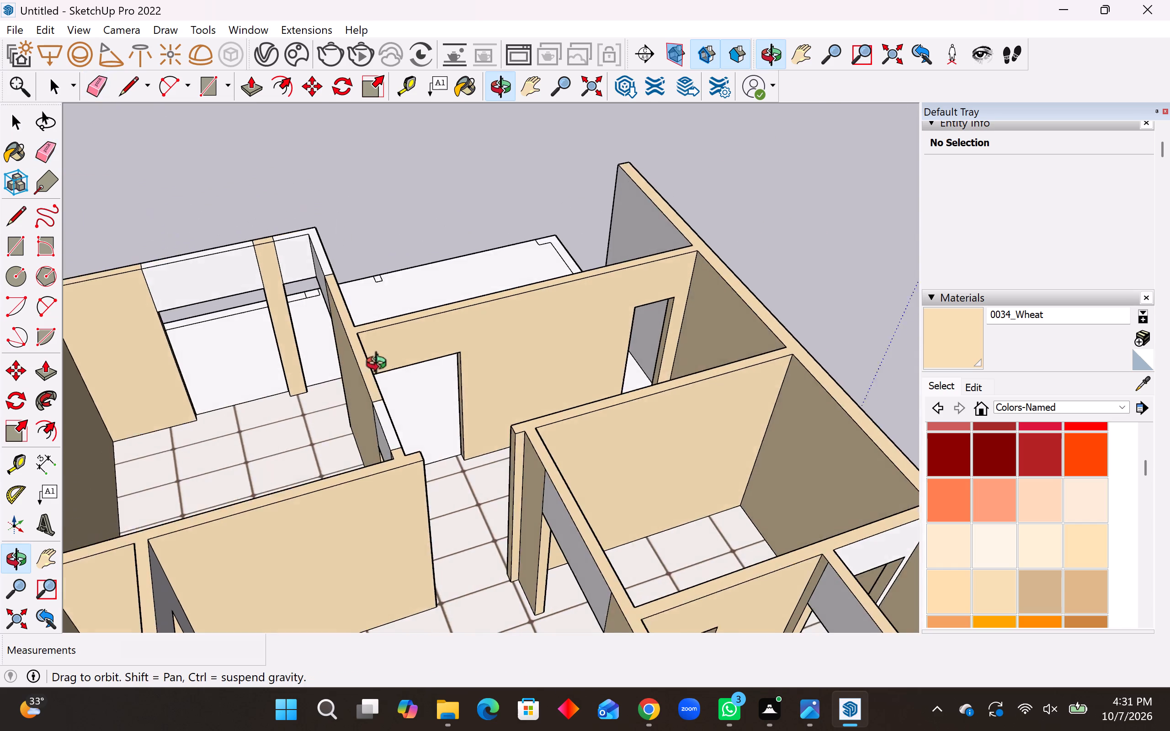
{"action": "middle_click_drag", "start_coordinate": [380, 365], "coordinate": [0, 387]}
{"action": "scroll", "coordinate": [488, 346], "scroll_direction": "up", "scroll_amount": 8}
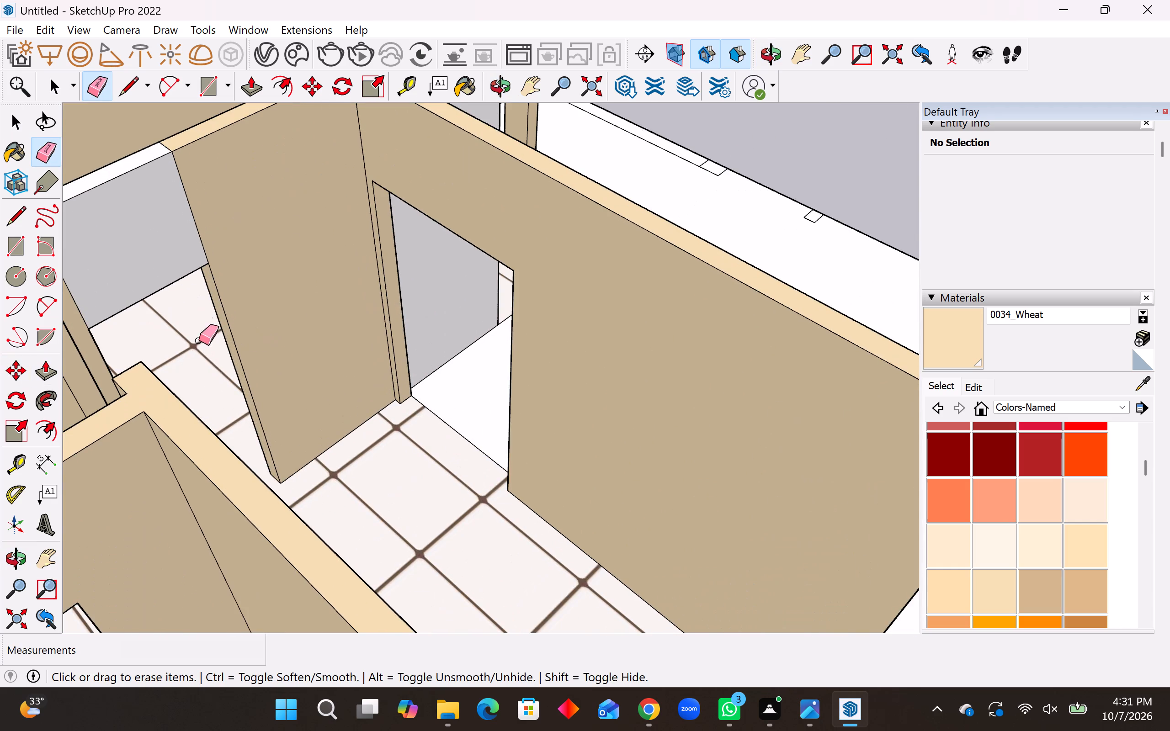
{"action": "scroll", "coordinate": [263, 303], "scroll_direction": "down", "scroll_amount": 4}
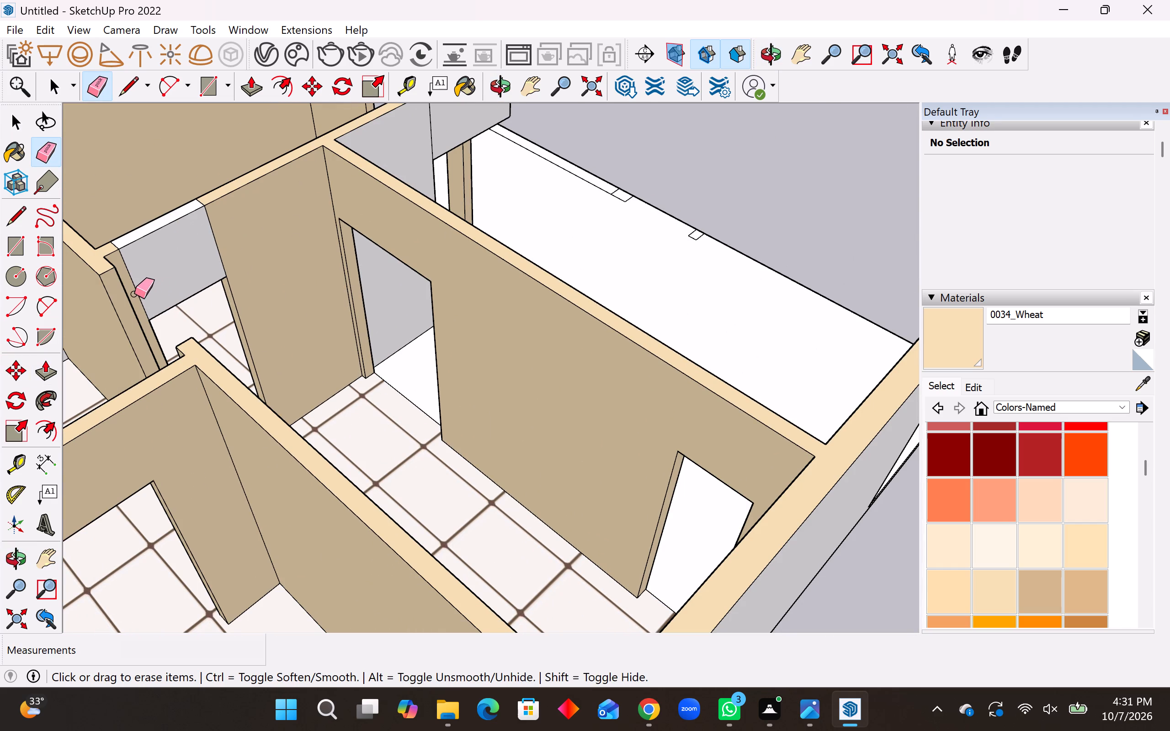
{"action": "left_click_drag", "start_coordinate": [134, 294], "coordinate": [223, 244]}
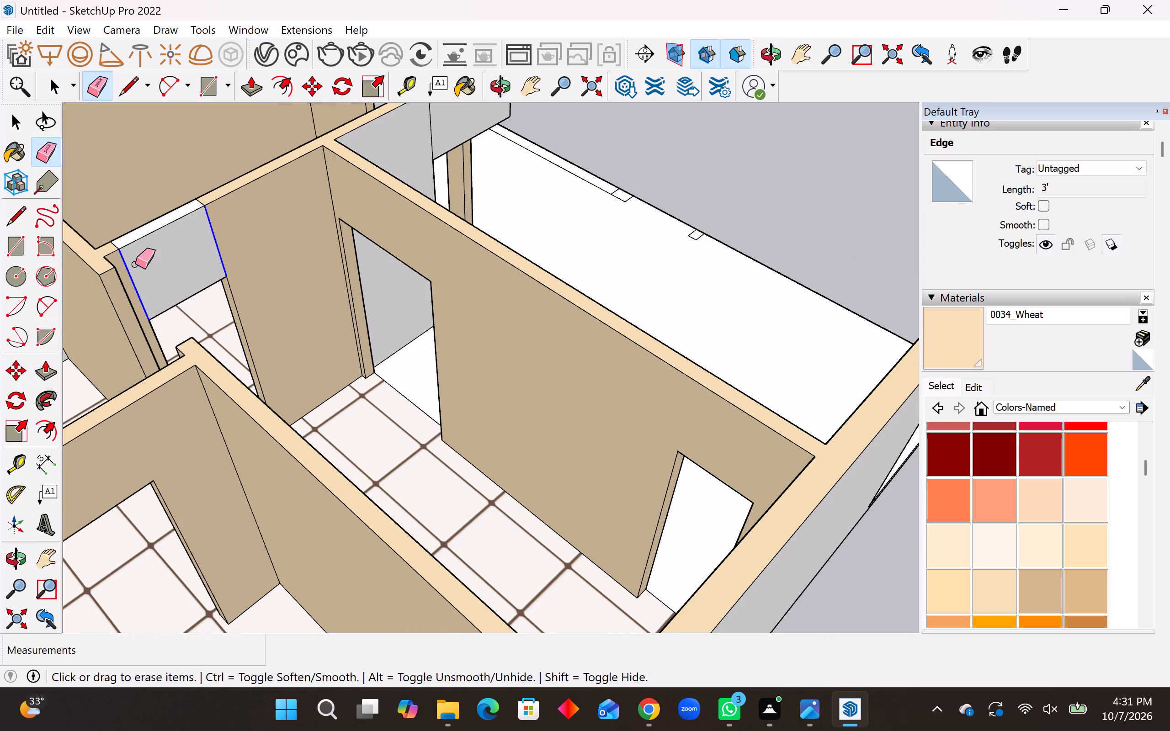
{"action": "scroll", "coordinate": [135, 264], "scroll_direction": "up", "scroll_amount": 6}
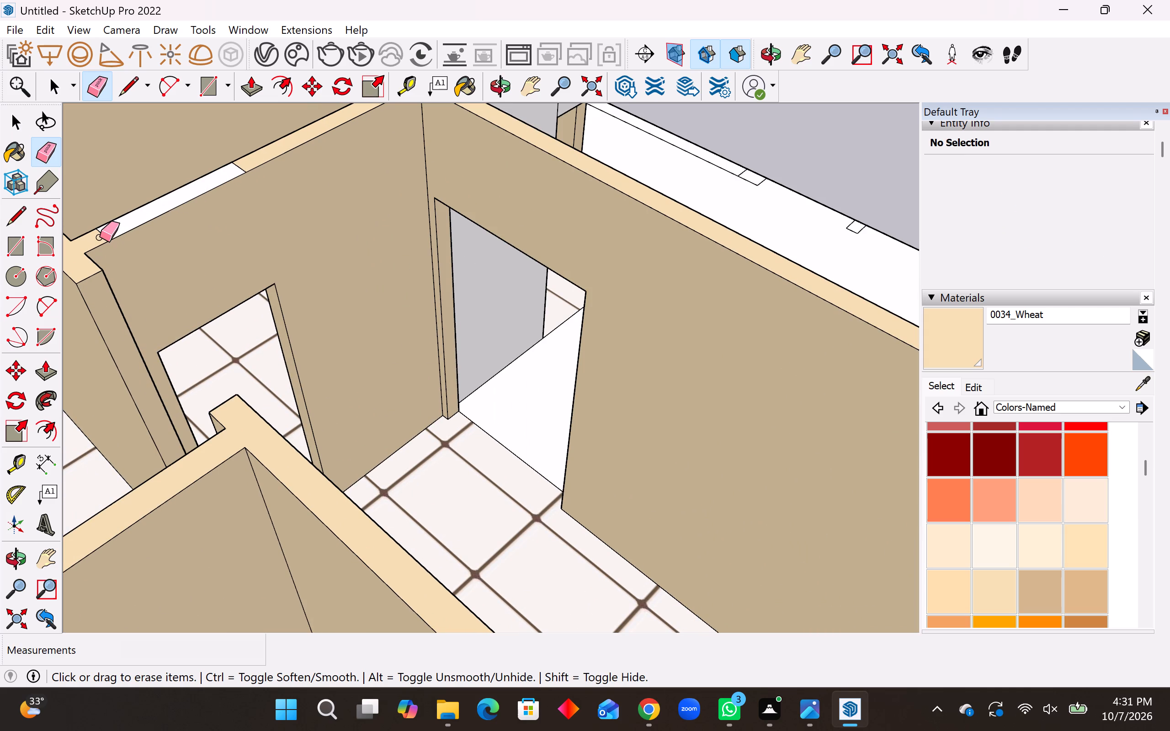
{"action": "left_click_drag", "start_coordinate": [98, 237], "coordinate": [105, 228]}
{"action": "scroll", "coordinate": [211, 278], "scroll_direction": "down", "scroll_amount": 5}
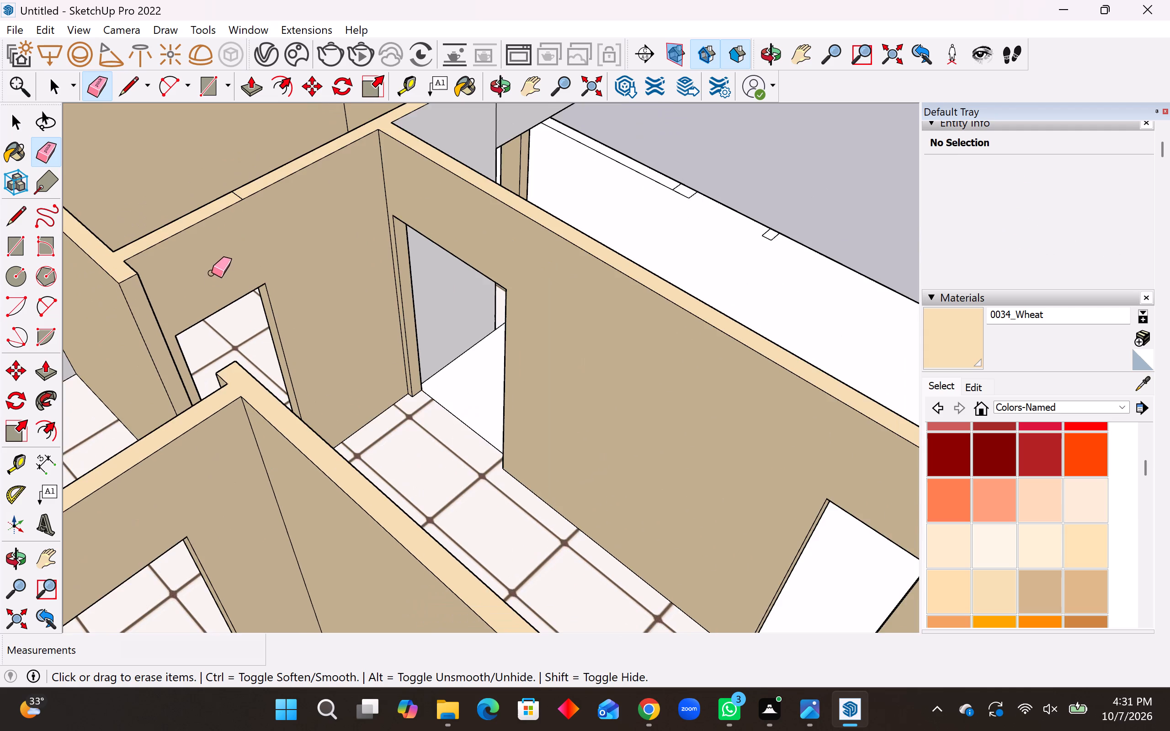
{"action": "scroll", "coordinate": [212, 207], "scroll_direction": "up", "scroll_amount": 7}
{"action": "left_click_drag", "start_coordinate": [254, 206], "coordinate": [282, 196]}
{"action": "scroll", "coordinate": [254, 309], "scroll_direction": "down", "scroll_amount": 11}
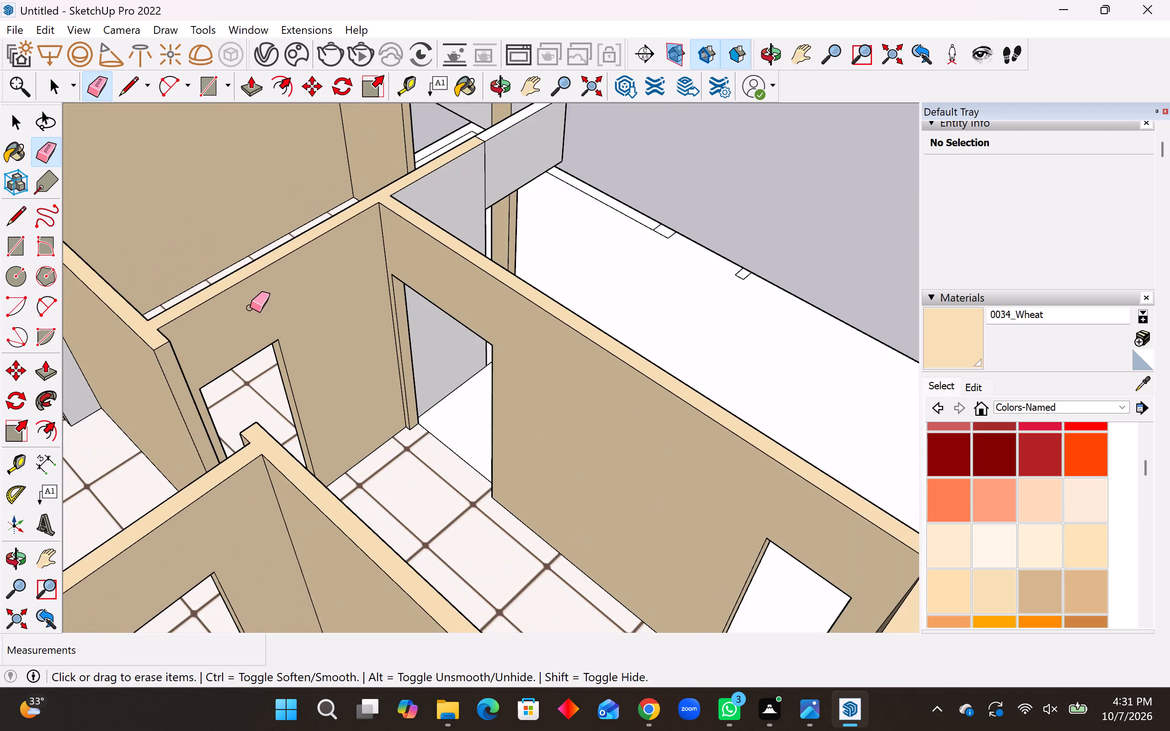
Erase the vertical seam edge on the outer face of the corner room's bridge overlooking the untiled slab.
{"action": "middle_click_drag", "start_coordinate": [252, 314], "coordinate": [92, 341]}
{"action": "middle_click_drag", "start_coordinate": [526, 235], "coordinate": [230, 254]}
{"action": "scroll", "coordinate": [249, 261], "scroll_direction": "down", "scroll_amount": 1}
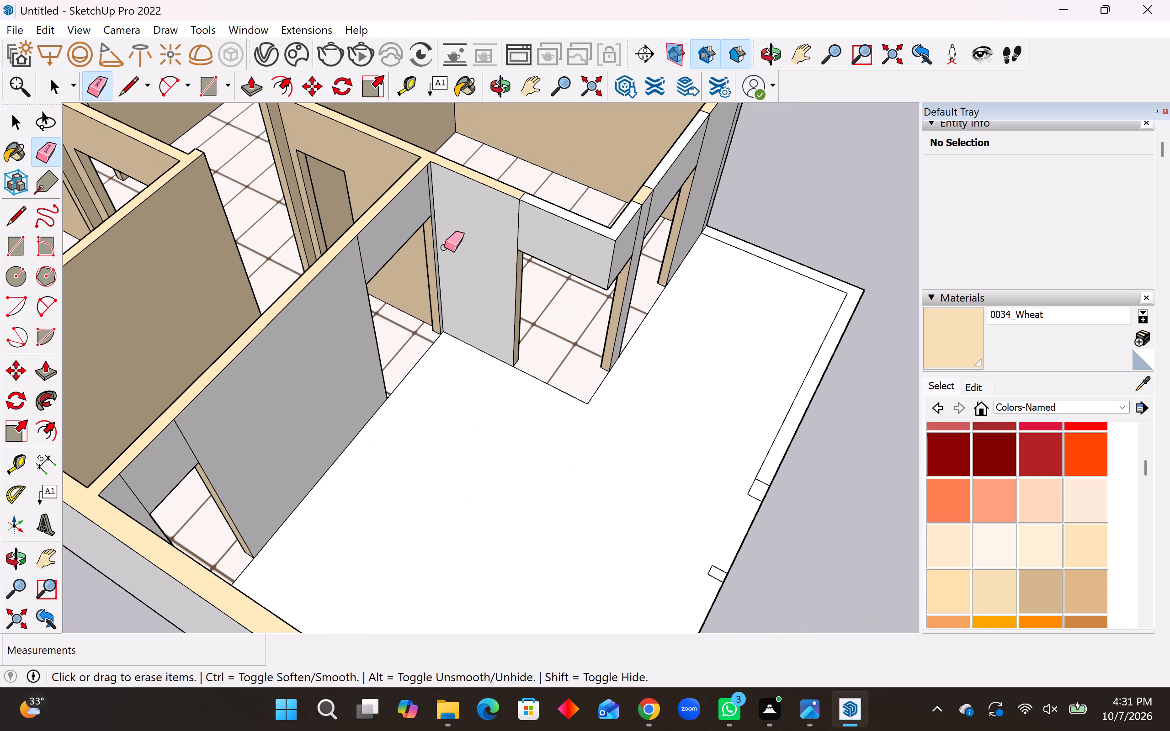
{"action": "left_click_drag", "start_coordinate": [532, 232], "coordinate": [506, 230]}
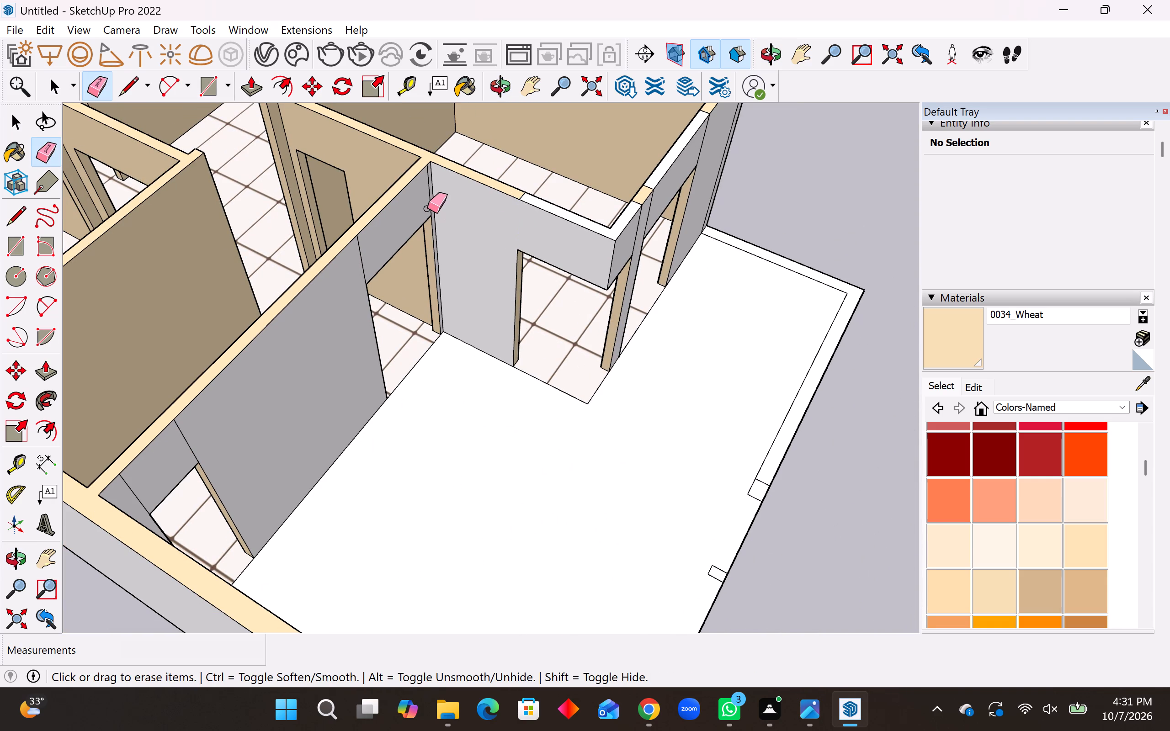
Erase the remaining vertical seam edges of both opening bridges on the slab-facing side of the long wall.
{"action": "left_click_drag", "start_coordinate": [358, 259], "coordinate": [371, 232]}
{"action": "middle_click_drag", "start_coordinate": [421, 227], "coordinate": [276, 257]}
{"action": "scroll", "coordinate": [357, 239], "scroll_direction": "down", "scroll_amount": 1}
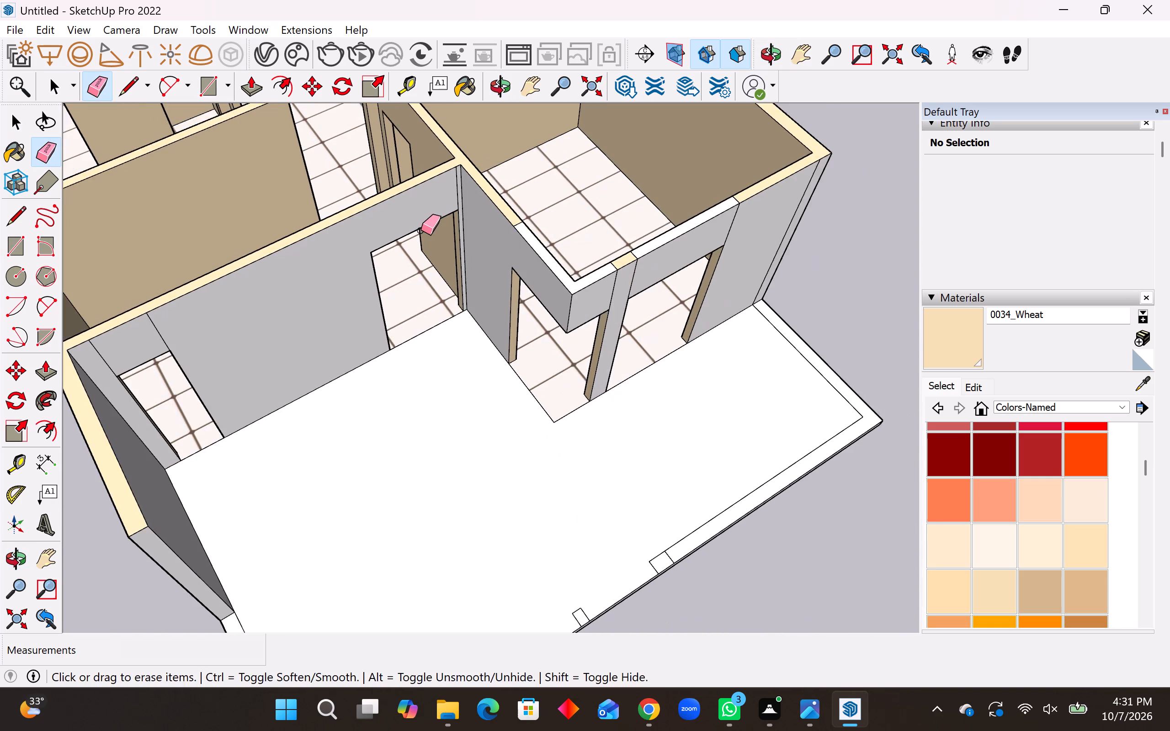
{"action": "scroll", "coordinate": [421, 230], "scroll_direction": "up", "scroll_amount": 4}
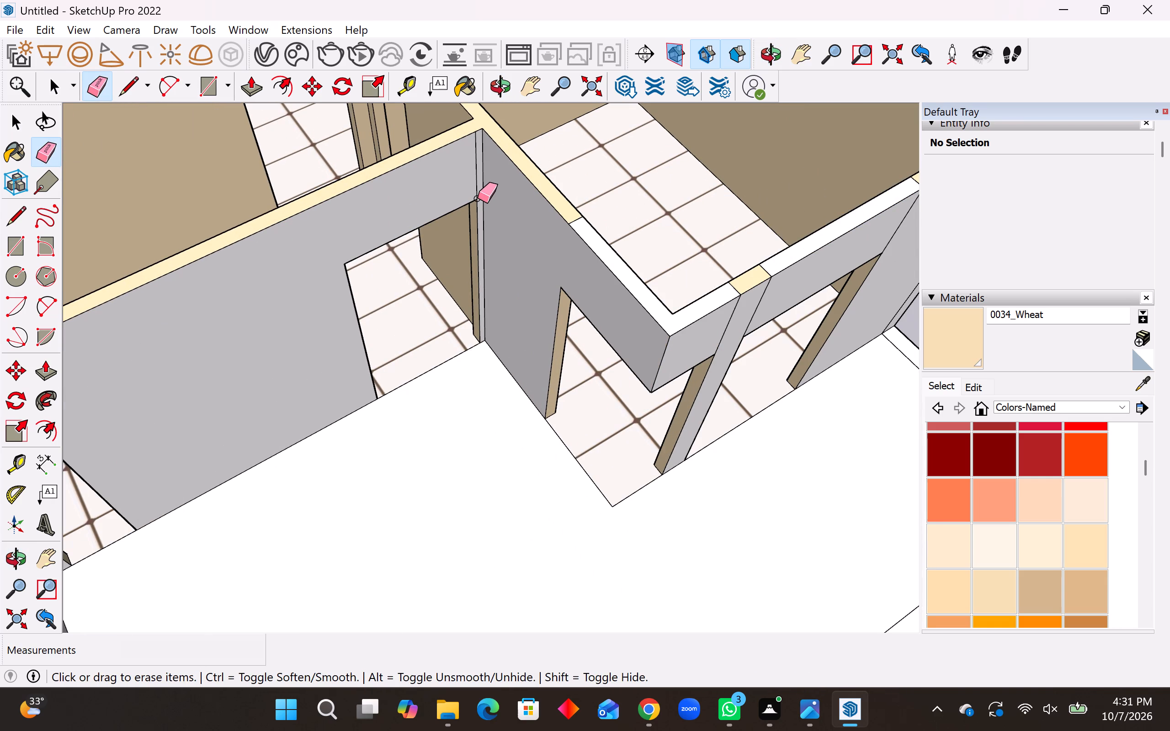
{"action": "left_click_drag", "start_coordinate": [471, 187], "coordinate": [474, 189]}
{"action": "left_click_drag", "start_coordinate": [474, 189], "coordinate": [476, 190]}
{"action": "scroll", "coordinate": [504, 243], "scroll_direction": "down", "scroll_amount": 4}
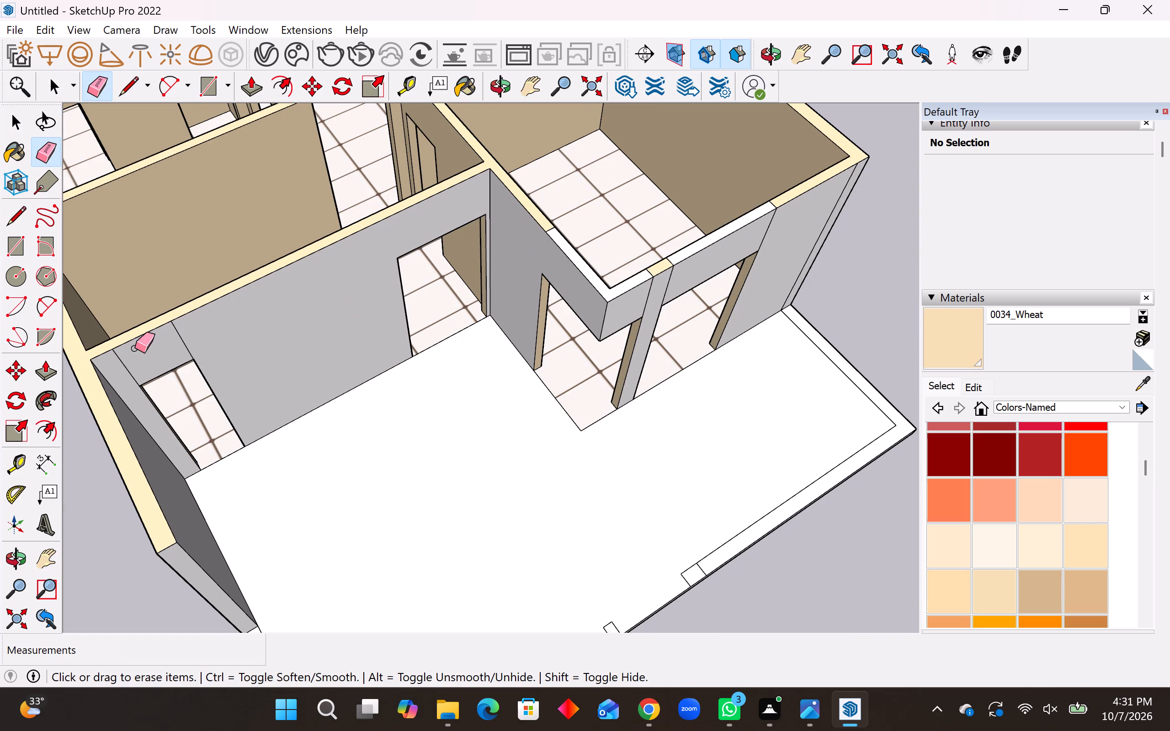
{"action": "left_click_drag", "start_coordinate": [122, 368], "coordinate": [182, 334]}
Erase the vertical seam edges of the two bridges on the outer face of the corner room's wall above the untiled slab.
{"action": "scroll", "coordinate": [682, 253], "scroll_direction": "up", "scroll_amount": 3}
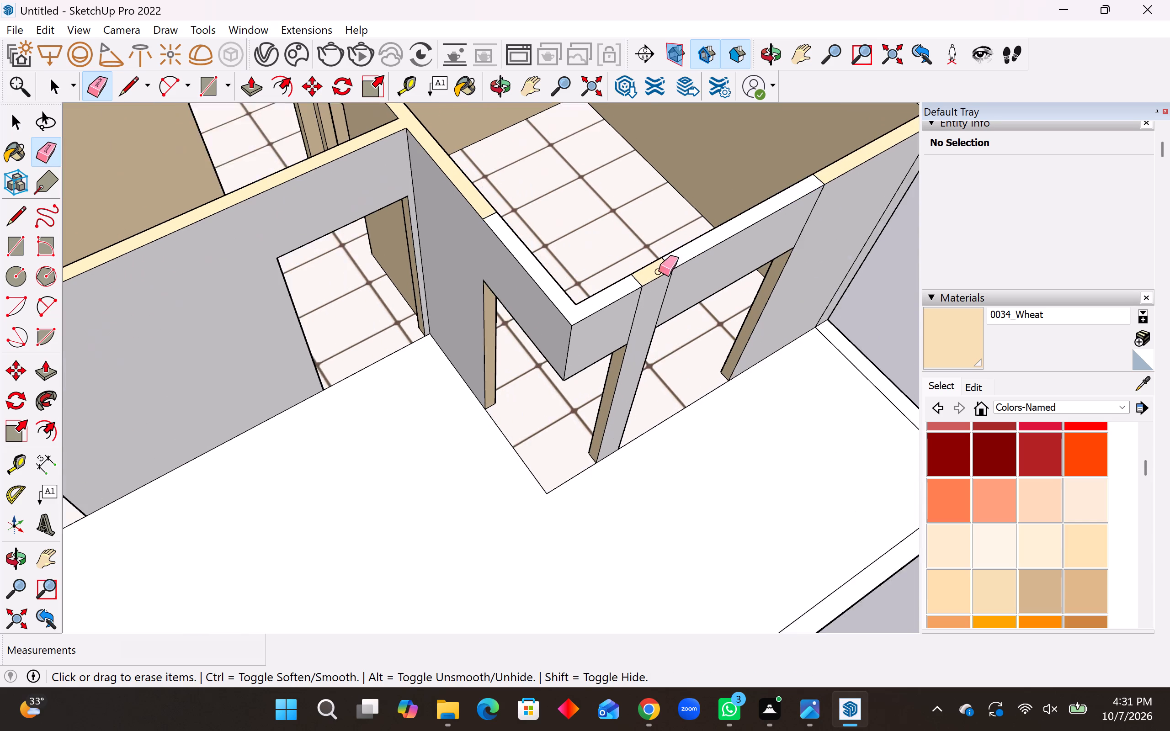
{"action": "scroll", "coordinate": [659, 271], "scroll_direction": "up", "scroll_amount": 4}
{"action": "left_click_drag", "start_coordinate": [619, 331], "coordinate": [872, 188]}
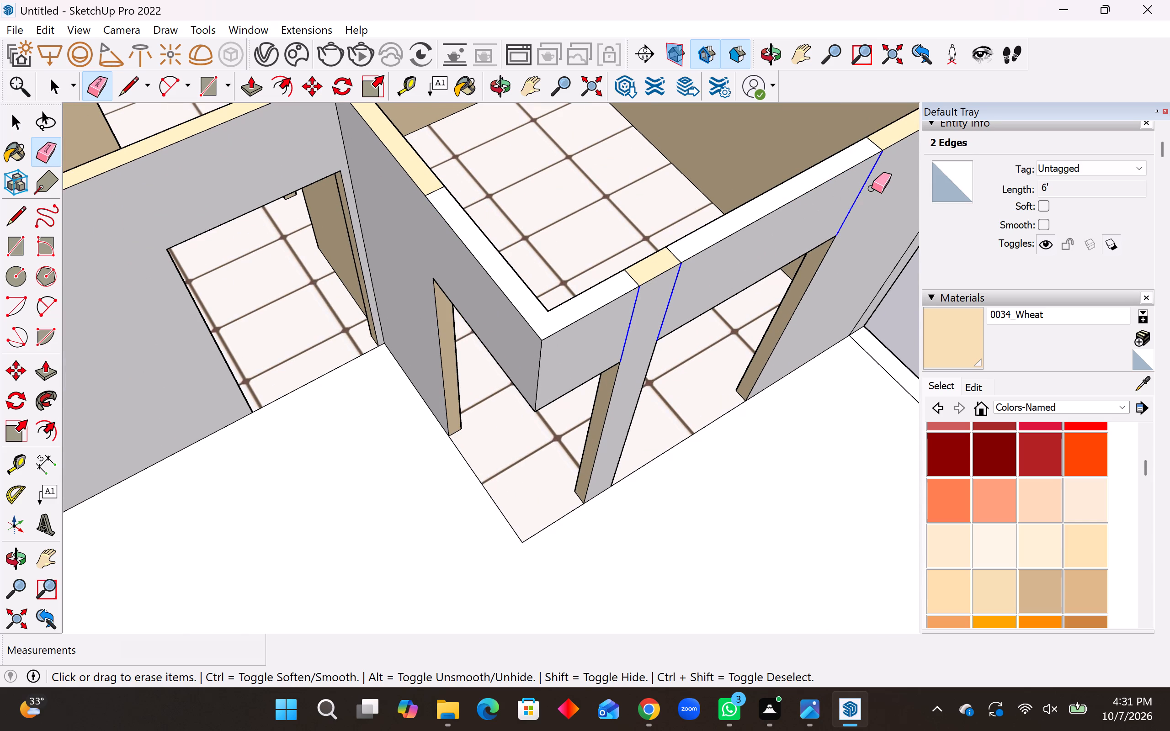
{"action": "left_click_drag", "start_coordinate": [872, 188], "coordinate": [869, 189]}
Erase the wall-top seam edges of the bridges along the corner room's two walls bordering the untiled slab.
{"action": "middle_click_drag", "start_coordinate": [800, 269], "coordinate": [783, 349]}
{"action": "scroll", "coordinate": [505, 370], "scroll_direction": "up", "scroll_amount": 3}
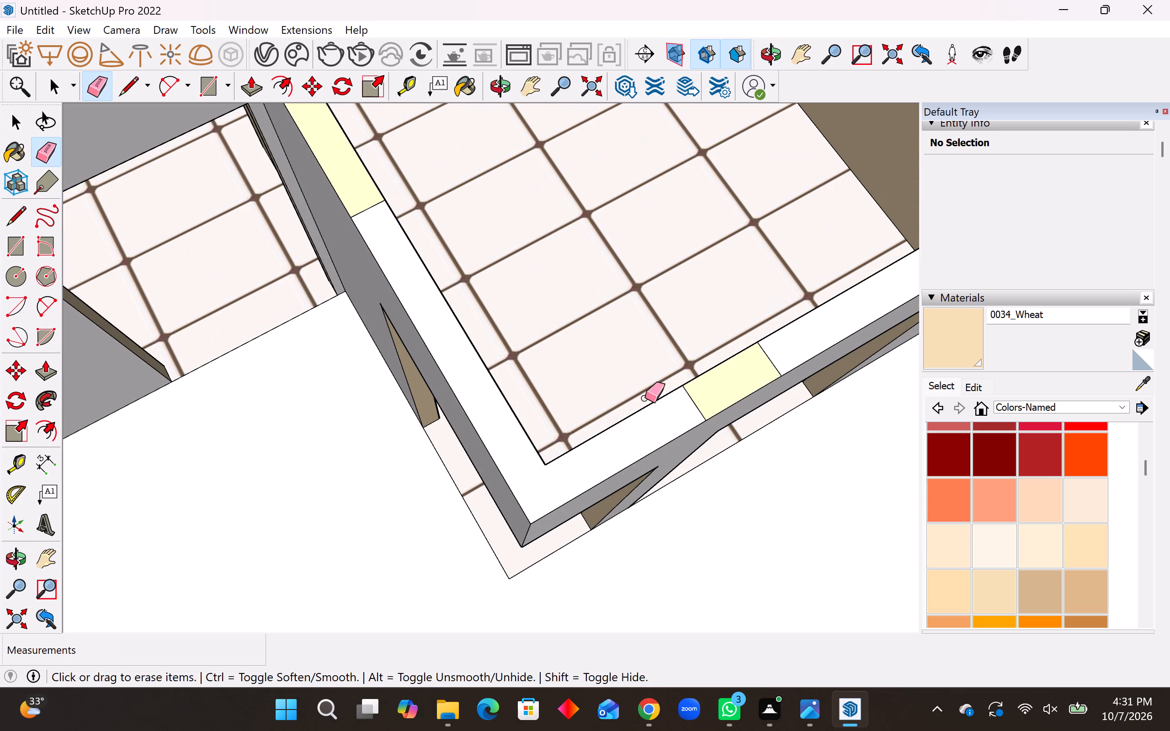
{"action": "left_click_drag", "start_coordinate": [681, 415], "coordinate": [651, 415]}
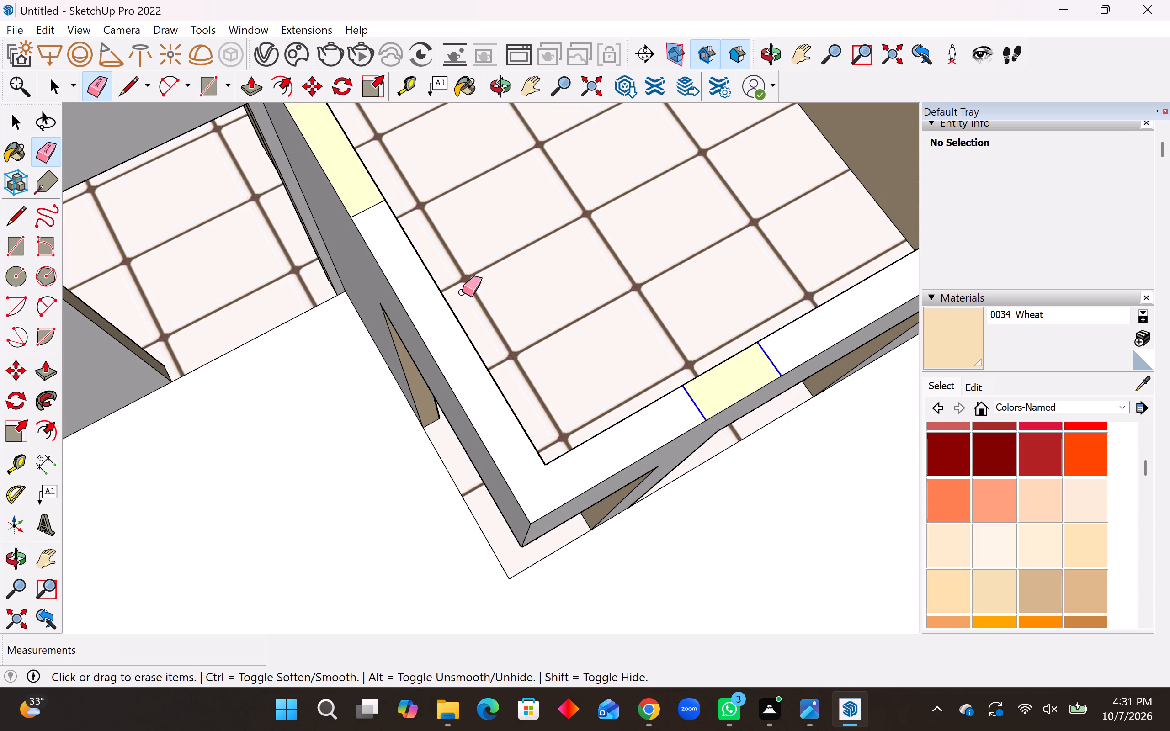
{"action": "left_click_drag", "start_coordinate": [366, 205], "coordinate": [374, 222]}
{"action": "scroll", "coordinate": [320, 282], "scroll_direction": "down", "scroll_amount": 6}
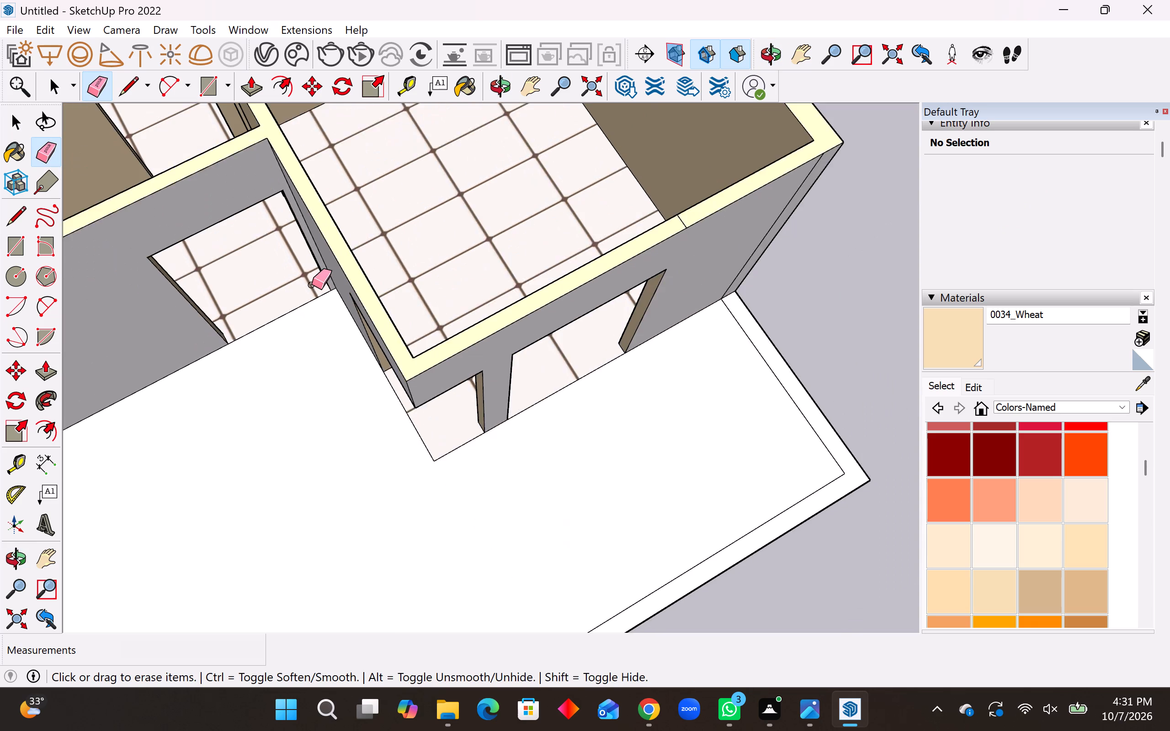
{"action": "scroll", "coordinate": [312, 285], "scroll_direction": "down", "scroll_amount": 2}
{"action": "scroll", "coordinate": [558, 227], "scroll_direction": "up", "scroll_amount": 3}
{"action": "left_click_drag", "start_coordinate": [559, 253], "coordinate": [574, 248]}
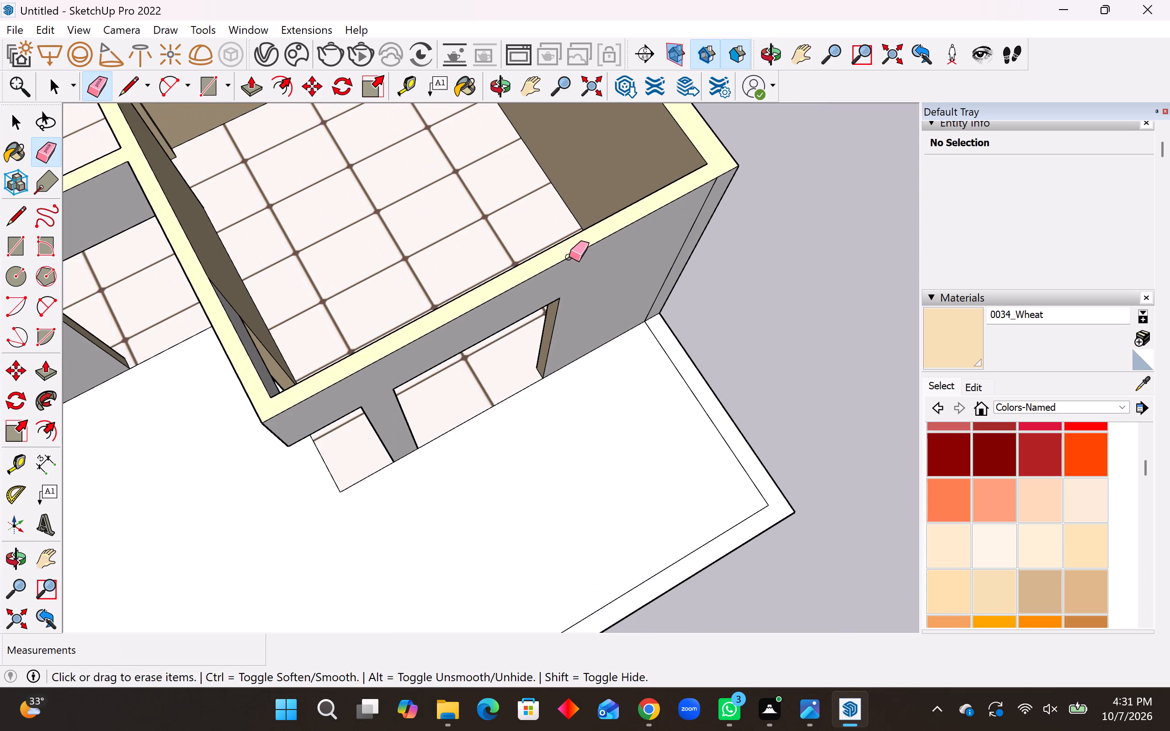
Erase the vertical seam edges of the narrow doorway bridge on the corner room's inner wall face.
{"action": "scroll", "coordinate": [569, 263], "scroll_direction": "down", "scroll_amount": 16}
{"action": "middle_click_drag", "start_coordinate": [557, 291], "coordinate": [547, 303]}
{"action": "scroll", "coordinate": [551, 300], "scroll_direction": "down", "scroll_amount": 1}
{"action": "middle_click_drag", "start_coordinate": [547, 303], "coordinate": [250, 355]}
{"action": "middle_click_drag", "start_coordinate": [607, 263], "coordinate": [362, 241]}
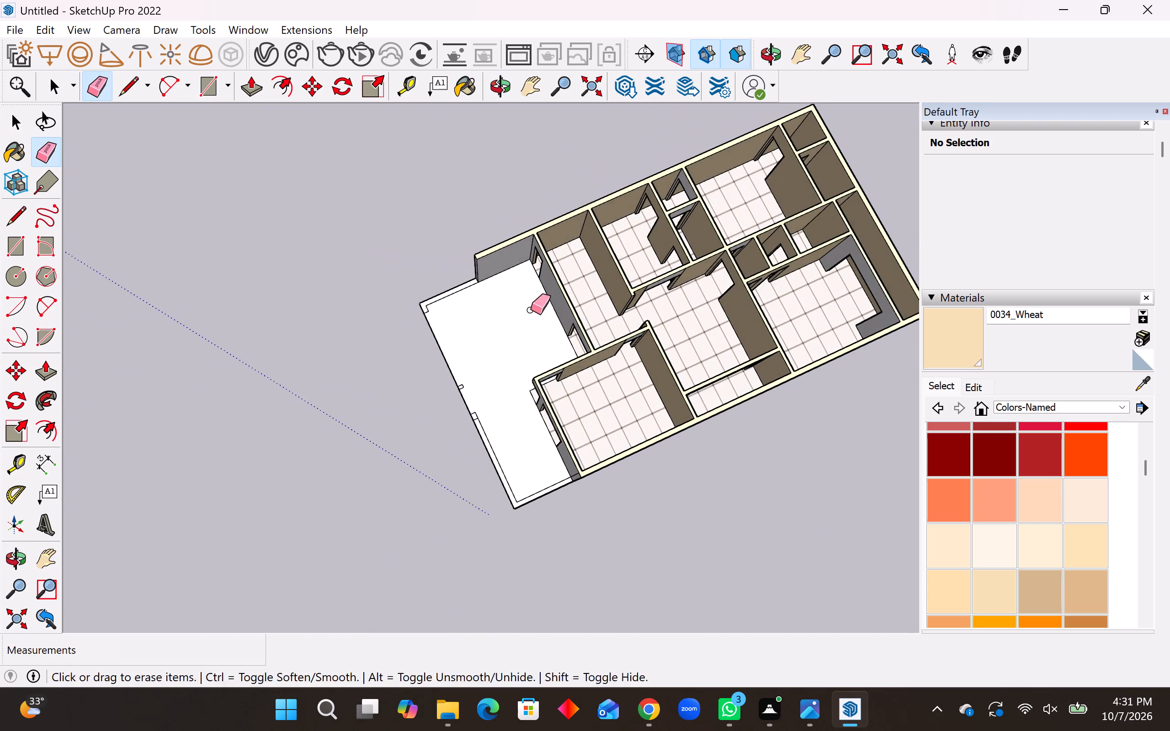
{"action": "middle_click_drag", "start_coordinate": [548, 318], "coordinate": [452, 176]}
{"action": "scroll", "coordinate": [581, 377], "scroll_direction": "up", "scroll_amount": 6}
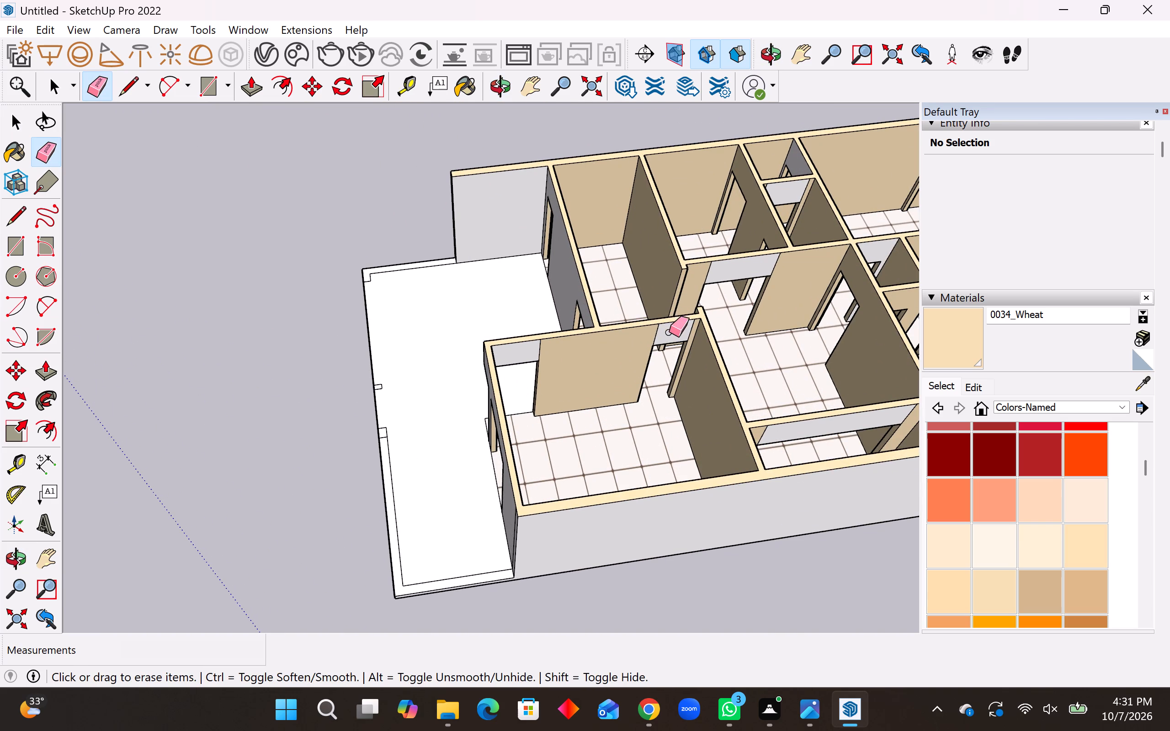
{"action": "left_click_drag", "start_coordinate": [664, 336], "coordinate": [660, 339]}
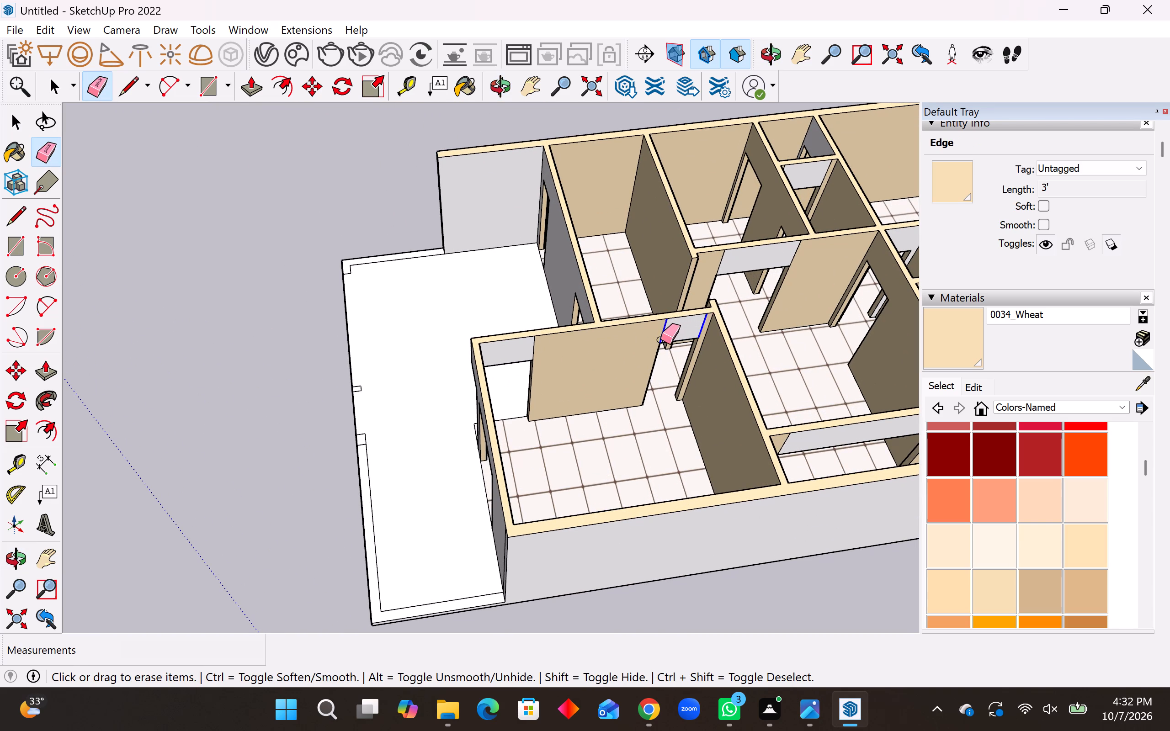
{"action": "left_click_drag", "start_coordinate": [660, 339], "coordinate": [658, 340]}
Erase the vertical seam edge of the wider bridge at the slab end of the same inner wall face.
{"action": "scroll", "coordinate": [532, 413], "scroll_direction": "up", "scroll_amount": 7}
{"action": "middle_click_drag", "start_coordinate": [532, 384], "coordinate": [452, 371]}
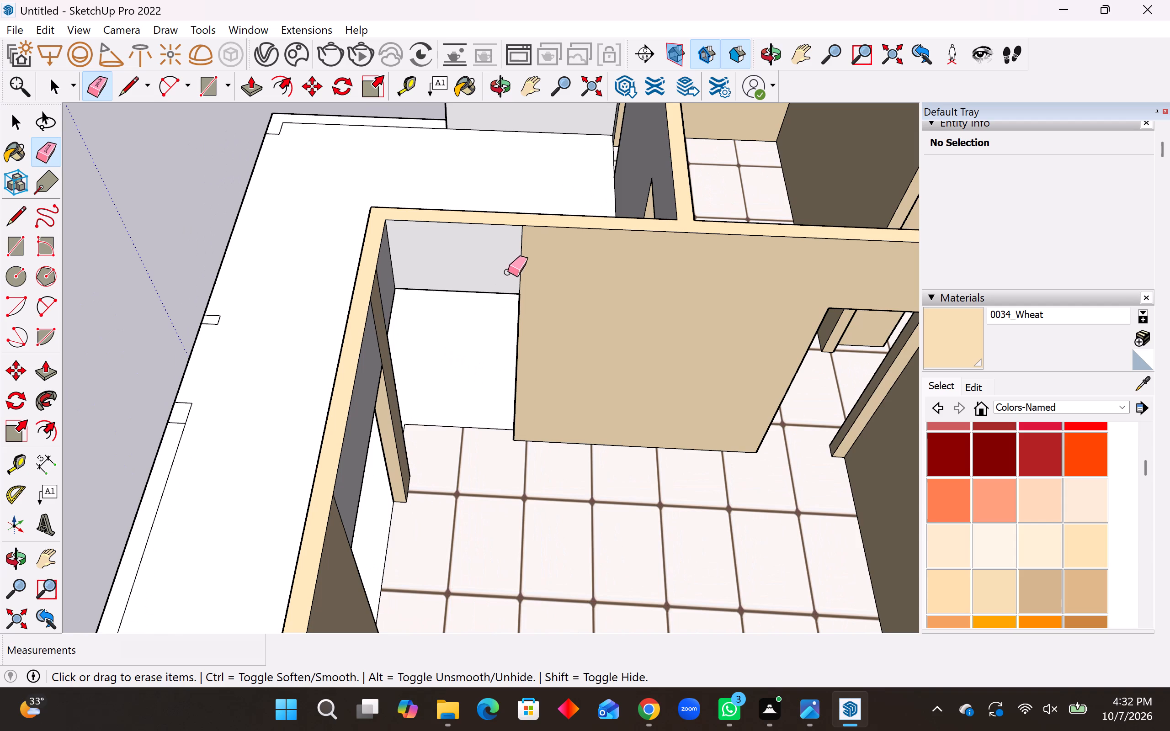
{"action": "left_click_drag", "start_coordinate": [510, 269], "coordinate": [547, 260]}
{"action": "left_click_drag", "start_coordinate": [520, 274], "coordinate": [504, 274]}
Erase the vertical seam edges of the doorway bridge on the wall face of the tiled room beside the corner room.
{"action": "scroll", "coordinate": [464, 330], "scroll_direction": "down", "scroll_amount": 4}
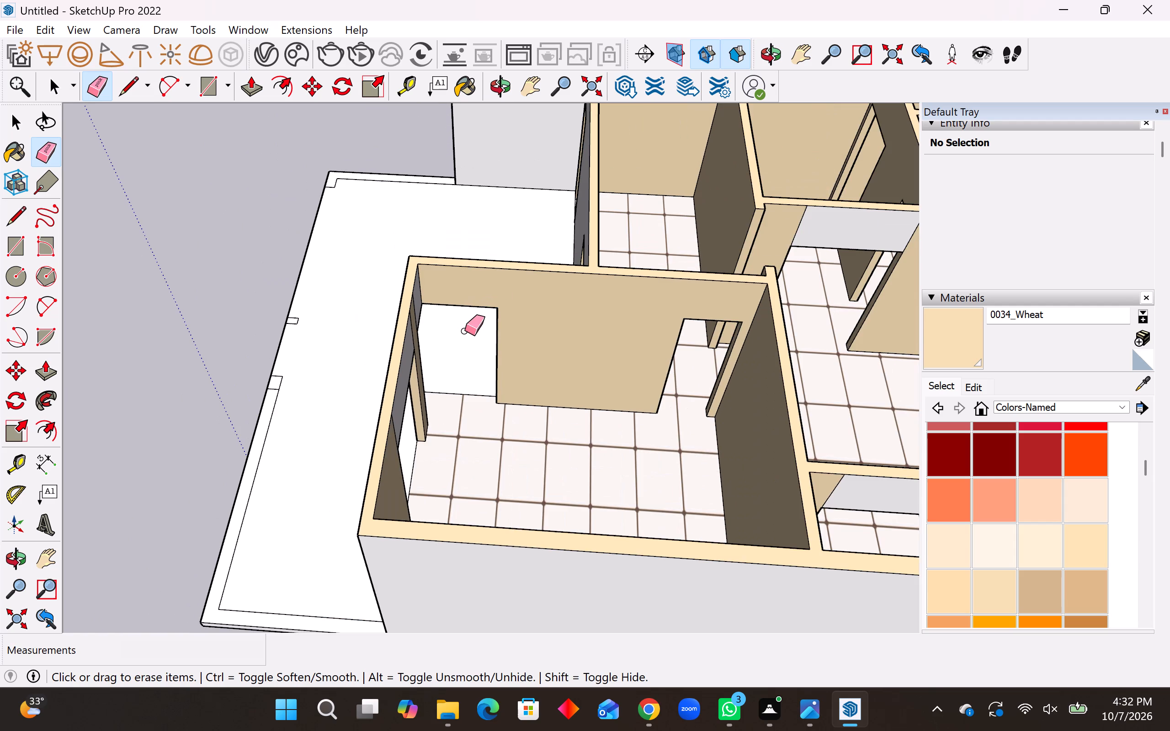
{"action": "scroll", "coordinate": [515, 340], "scroll_direction": "down", "scroll_amount": 4}
{"action": "scroll", "coordinate": [770, 284], "scroll_direction": "up", "scroll_amount": 2}
{"action": "left_click_drag", "start_coordinate": [681, 262], "coordinate": [711, 254]}
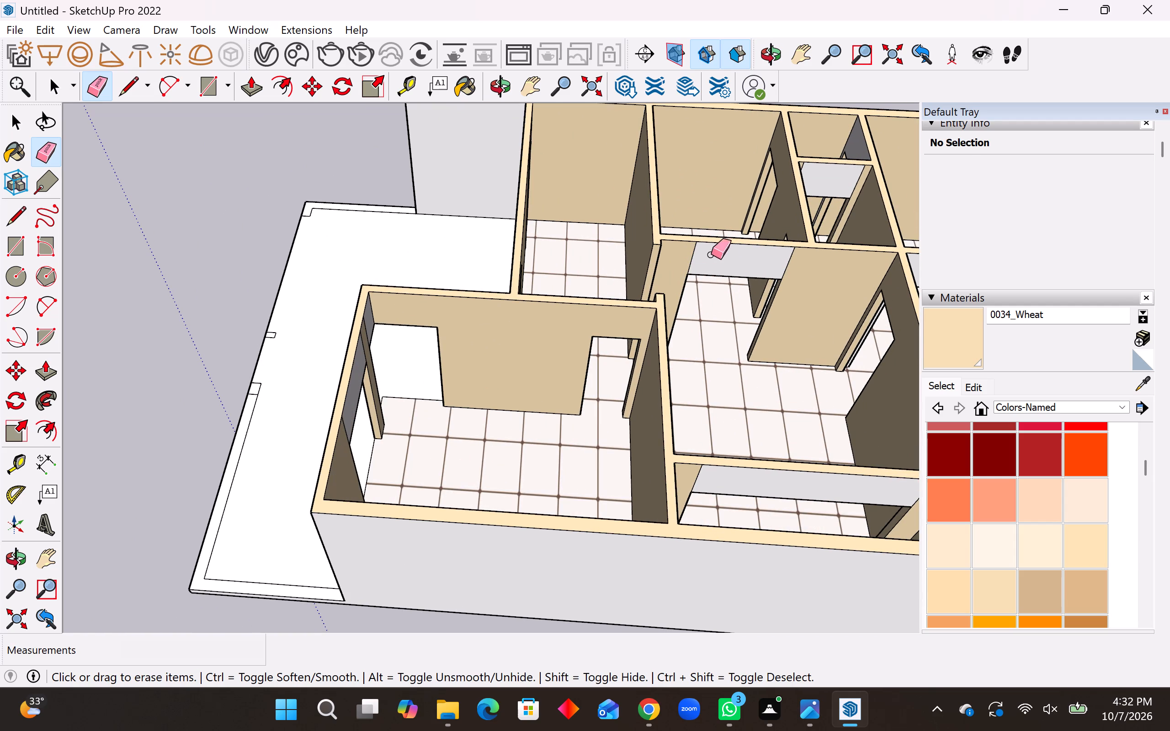
{"action": "left_click_drag", "start_coordinate": [711, 254], "coordinate": [798, 258]}
Erase the two vertical seam edges of the bridge inside the small room behind that wall.
{"action": "scroll", "coordinate": [869, 189], "scroll_direction": "up", "scroll_amount": 4}
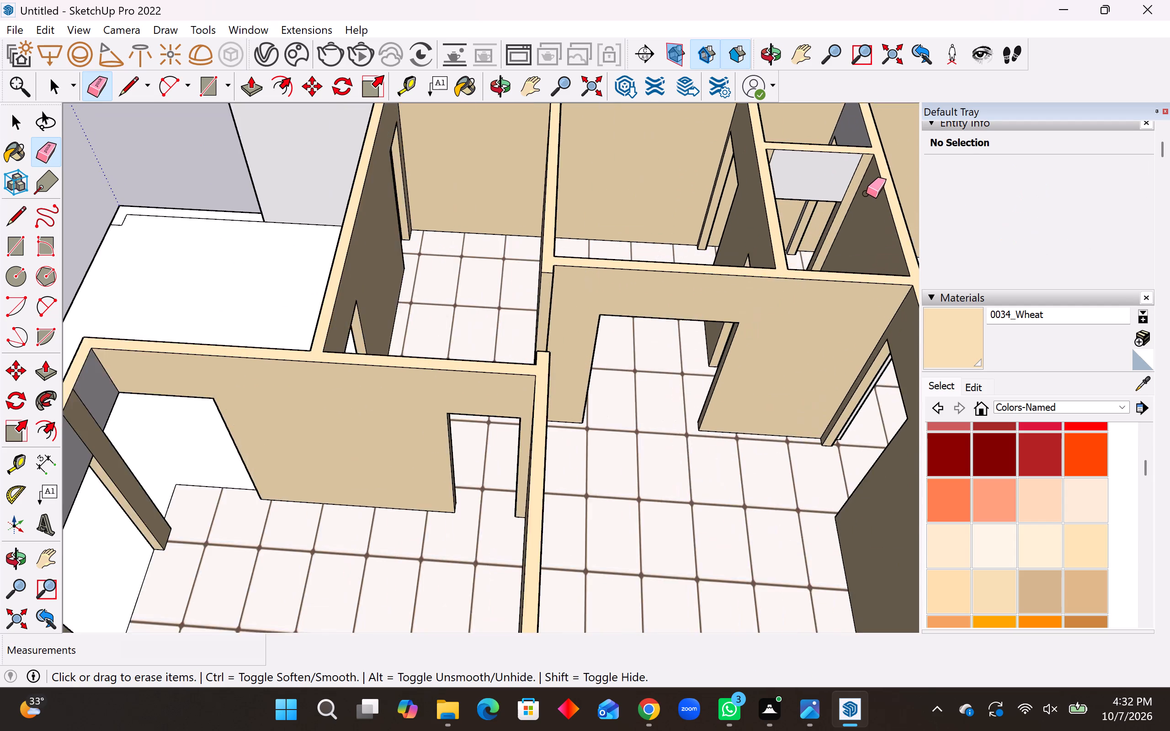
{"action": "scroll", "coordinate": [866, 193], "scroll_direction": "up", "scroll_amount": 4}
{"action": "left_click_drag", "start_coordinate": [729, 138], "coordinate": [739, 139]}
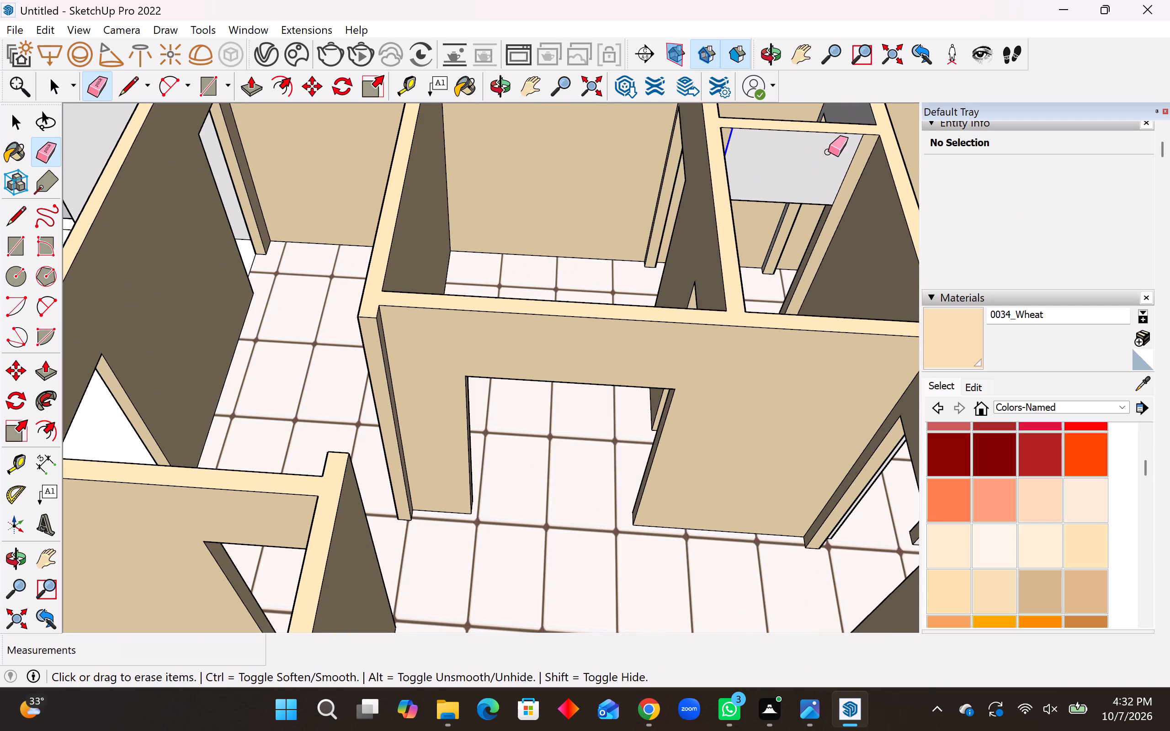
{"action": "left_click_drag", "start_coordinate": [850, 156], "coordinate": [866, 156]}
Erase the vertical seam edges at both ends of the long bridge in the narrow tiled strip beside the outer wall.
{"action": "scroll", "coordinate": [734, 229], "scroll_direction": "down", "scroll_amount": 6}
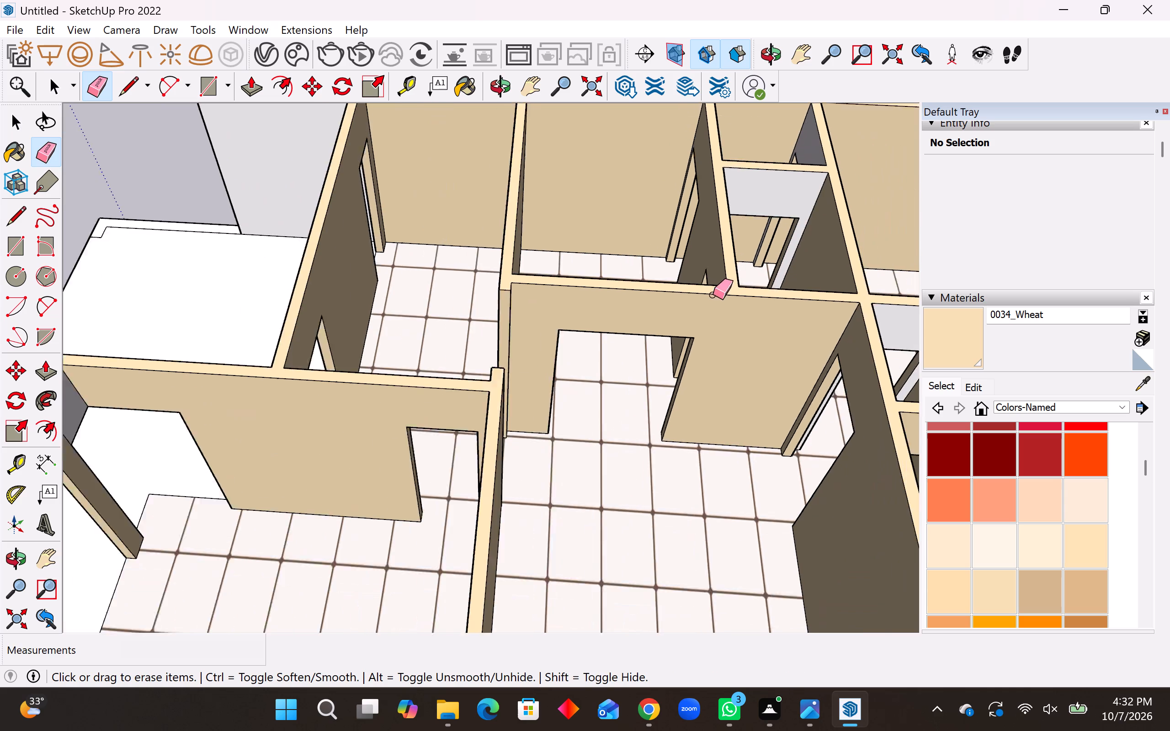
{"action": "scroll", "coordinate": [713, 295], "scroll_direction": "down", "scroll_amount": 7}
{"action": "scroll", "coordinate": [746, 499], "scroll_direction": "up", "scroll_amount": 8}
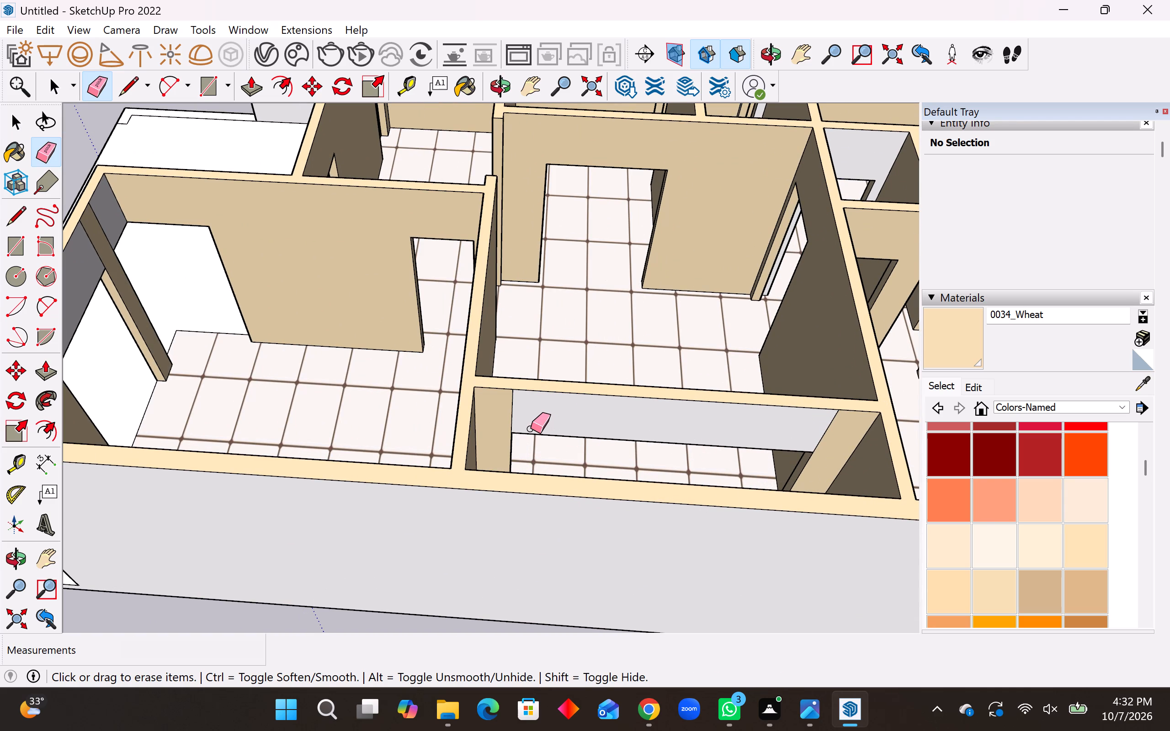
{"action": "left_click_drag", "start_coordinate": [509, 416], "coordinate": [532, 409]}
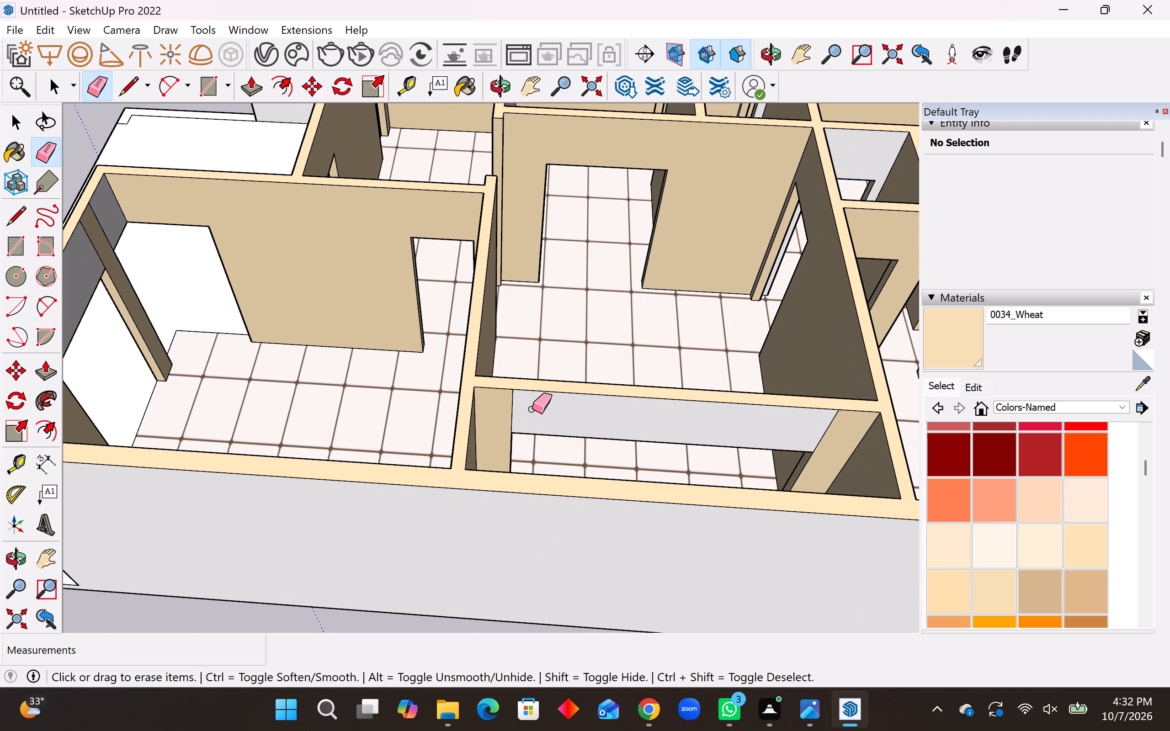
{"action": "left_click_drag", "start_coordinate": [532, 409], "coordinate": [818, 436]}
Inspect the rooms from all sides for leftover bridge seams and unpainted wall faces.
{"action": "scroll", "coordinate": [569, 450], "scroll_direction": "down", "scroll_amount": 2}
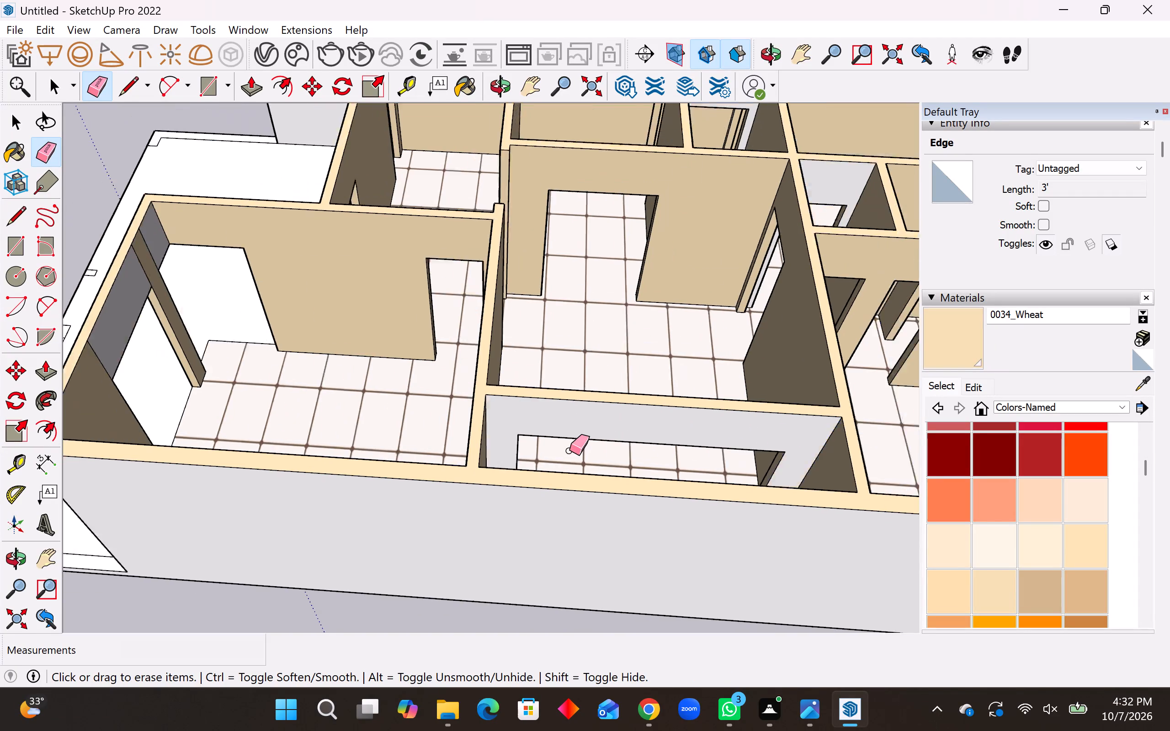
{"action": "scroll", "coordinate": [569, 450], "scroll_direction": "down", "scroll_amount": 6}
{"action": "scroll", "coordinate": [785, 318], "scroll_direction": "up", "scroll_amount": 8}
{"action": "middle_click_drag", "start_coordinate": [712, 355], "coordinate": [574, 352]}
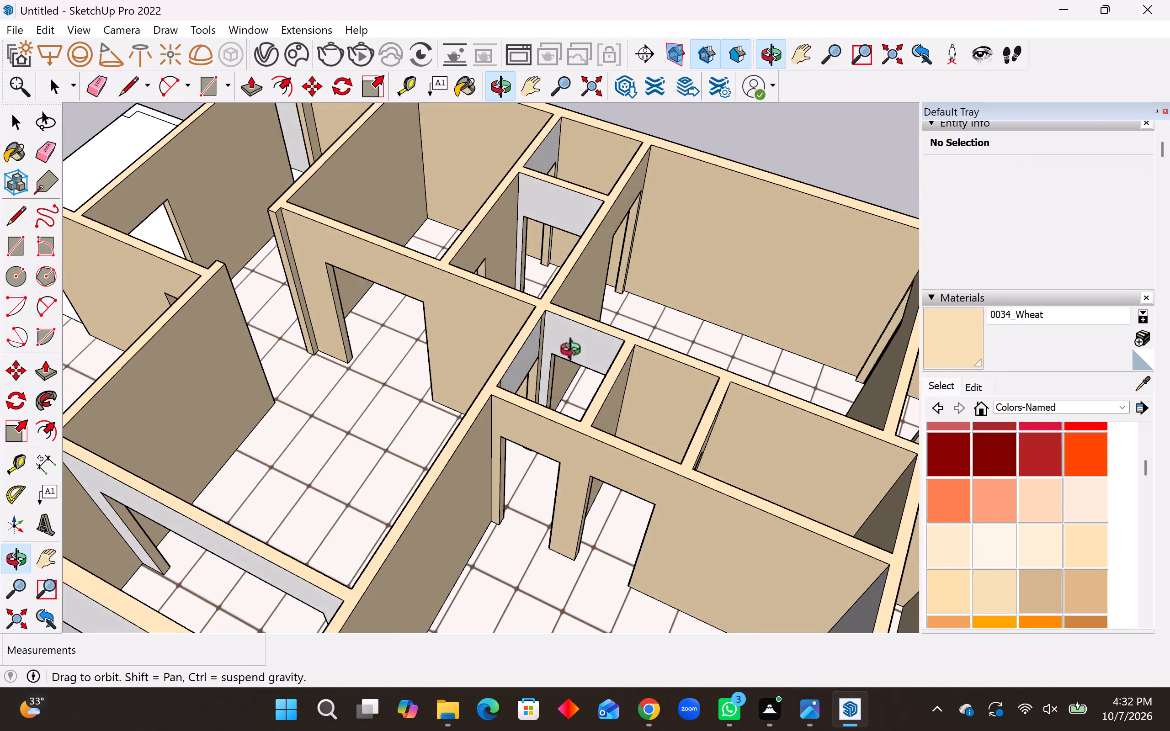
{"action": "middle_click_drag", "start_coordinate": [574, 352], "coordinate": [856, 248]}
{"action": "middle_click_drag", "start_coordinate": [561, 381], "coordinate": [796, 384]}
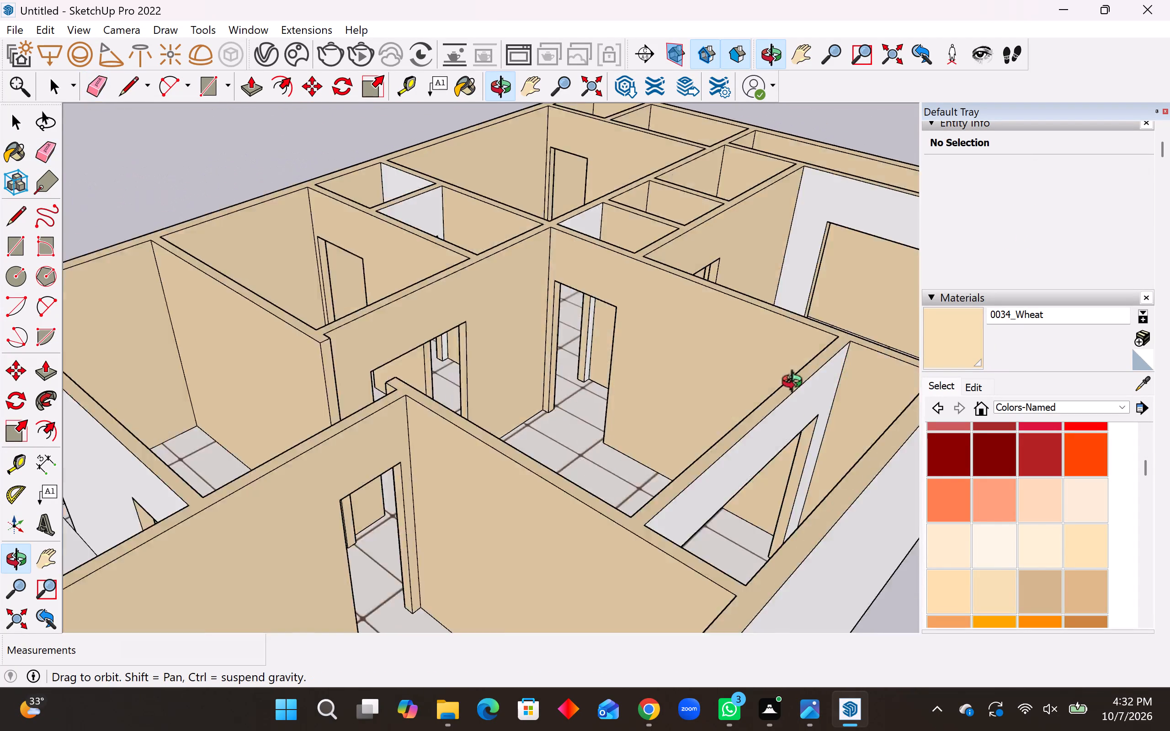
{"action": "middle_click_drag", "start_coordinate": [796, 384], "coordinate": [1038, 405]}
{"action": "middle_click_drag", "start_coordinate": [827, 394], "coordinate": [1003, 386]}
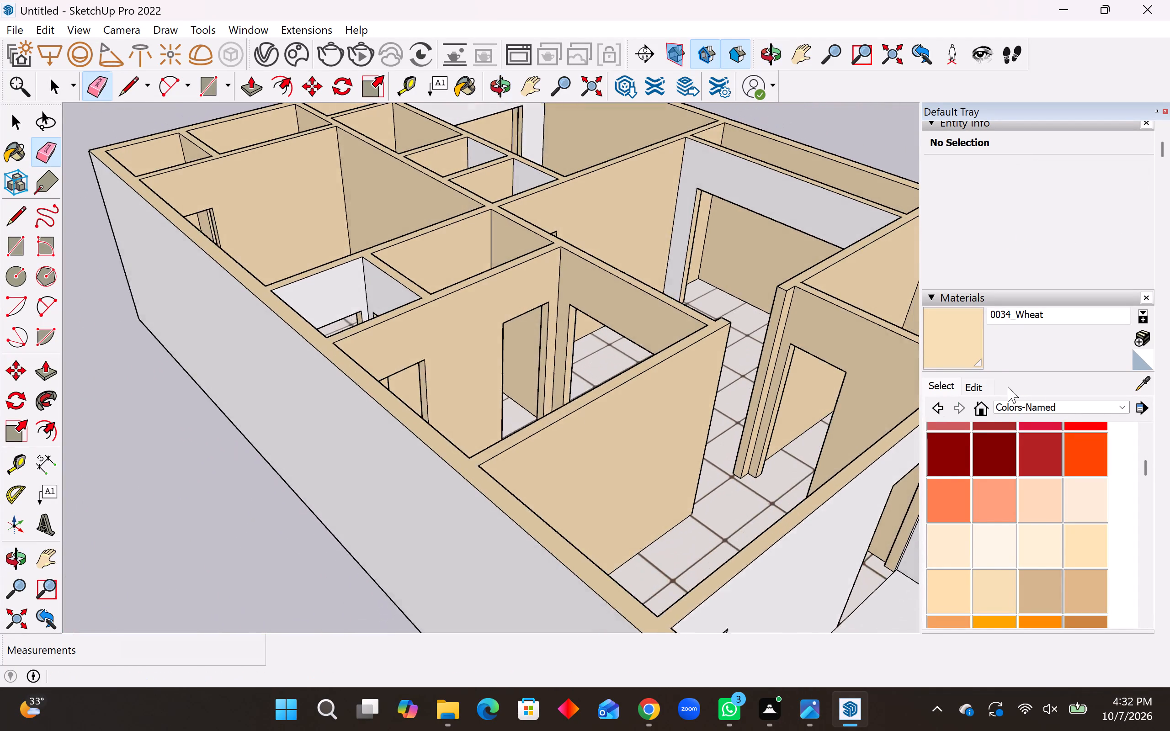
{"action": "middle_click_drag", "start_coordinate": [714, 360], "coordinate": [943, 371]}
{"action": "middle_click_drag", "start_coordinate": [575, 348], "coordinate": [515, 413]}
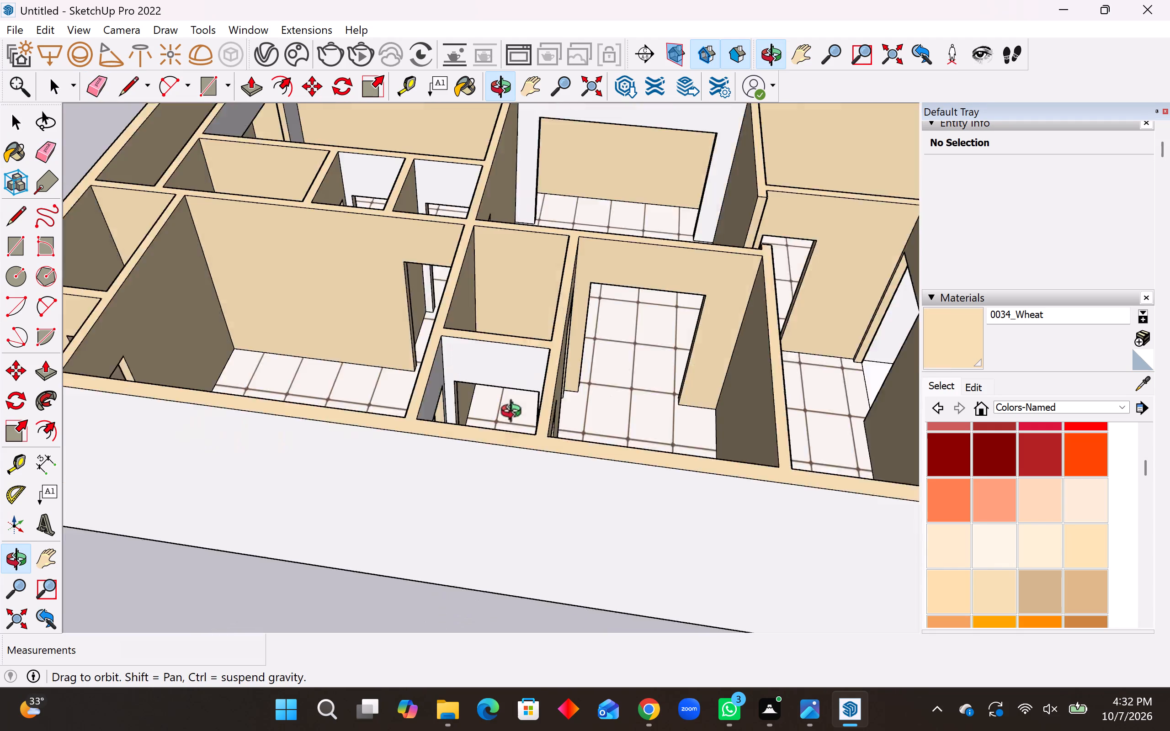
{"action": "middle_click_drag", "start_coordinate": [515, 413], "coordinate": [496, 416]}
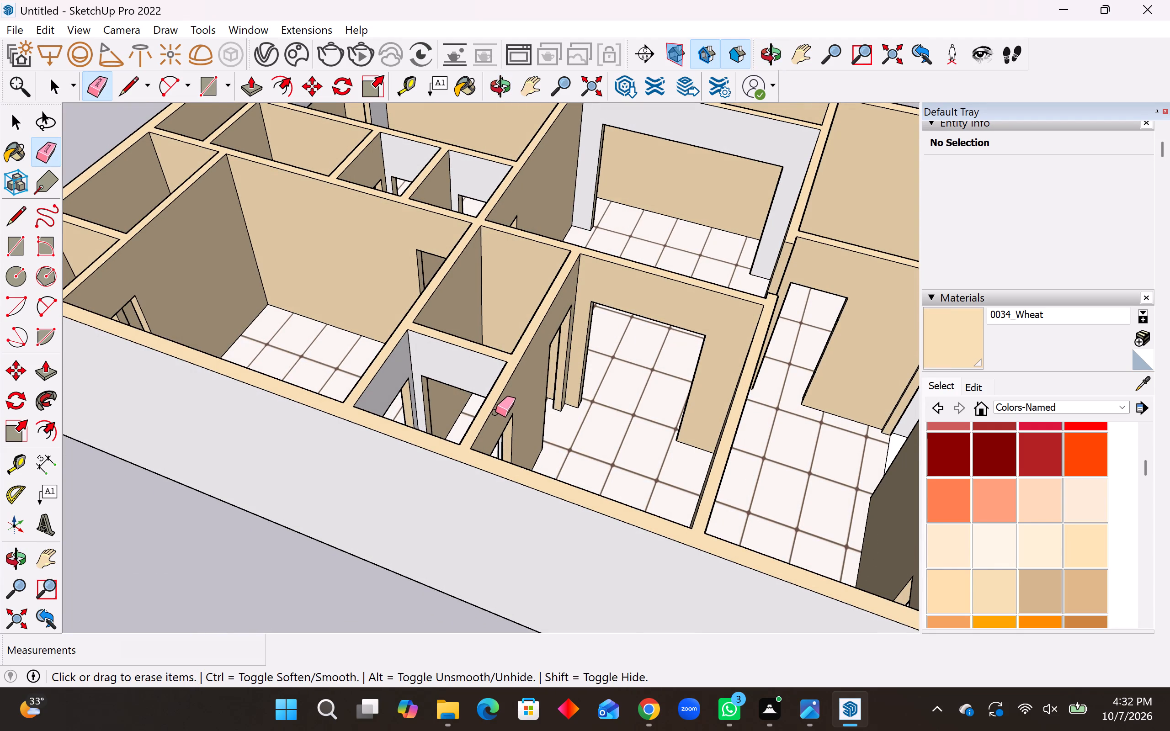
{"action": "scroll", "coordinate": [494, 445], "scroll_direction": "down", "scroll_amount": 5}
{"action": "scroll", "coordinate": [494, 445], "scroll_direction": "up", "scroll_amount": 3}
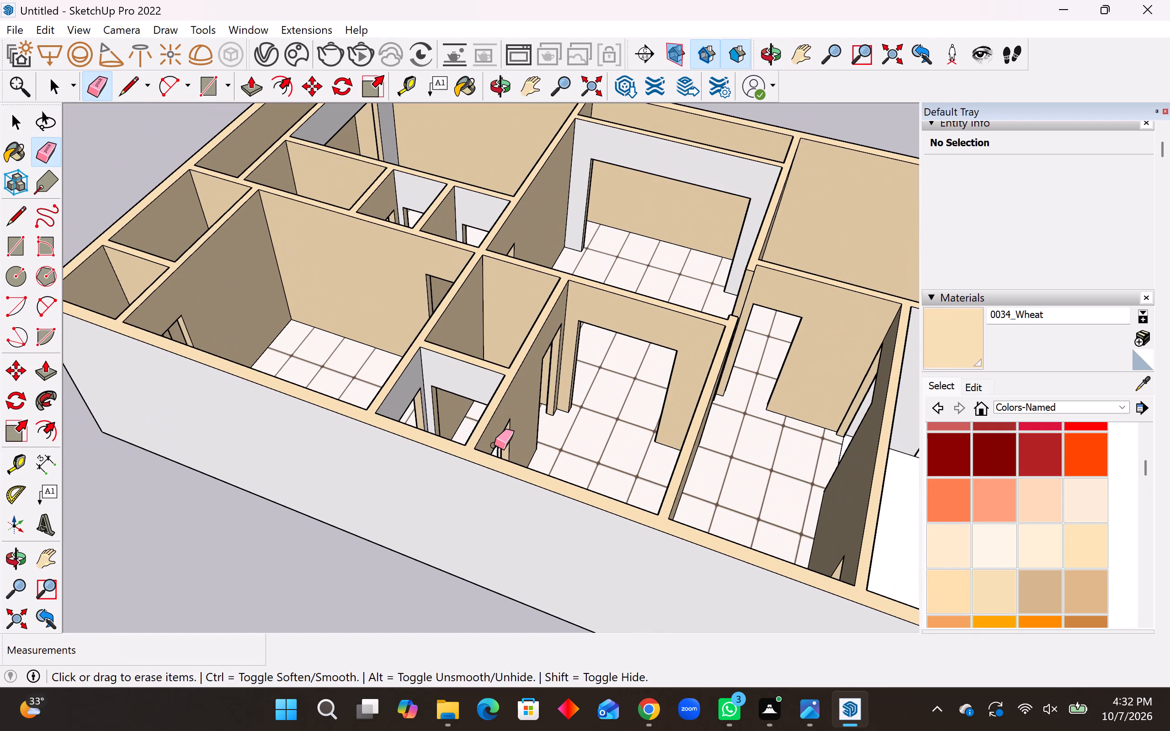
{"action": "middle_click_drag", "start_coordinate": [494, 445], "coordinate": [838, 427]}
{"action": "middle_click_drag", "start_coordinate": [308, 325], "coordinate": [453, 325]}
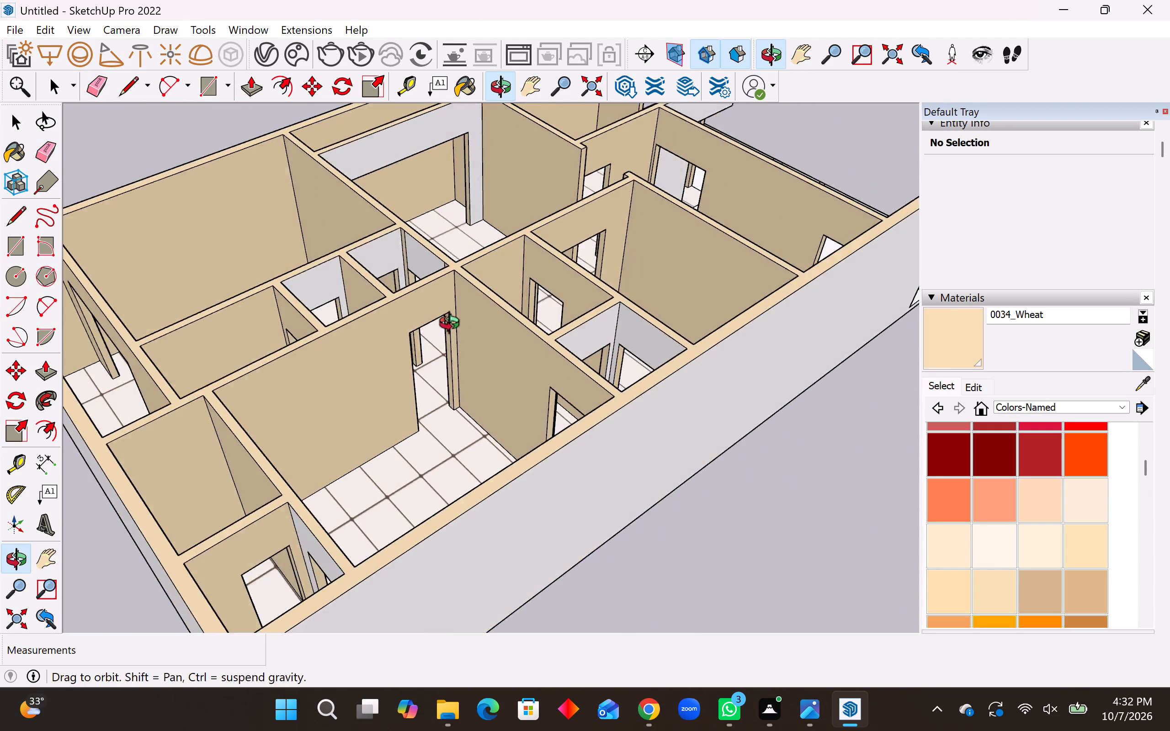
{"action": "middle_click_drag", "start_coordinate": [453, 325], "coordinate": [787, 326]}
{"action": "middle_click_drag", "start_coordinate": [607, 328], "coordinate": [812, 334]}
{"action": "middle_click_drag", "start_coordinate": [661, 333], "coordinate": [927, 316]}
{"action": "middle_click_drag", "start_coordinate": [607, 343], "coordinate": [765, 340]}
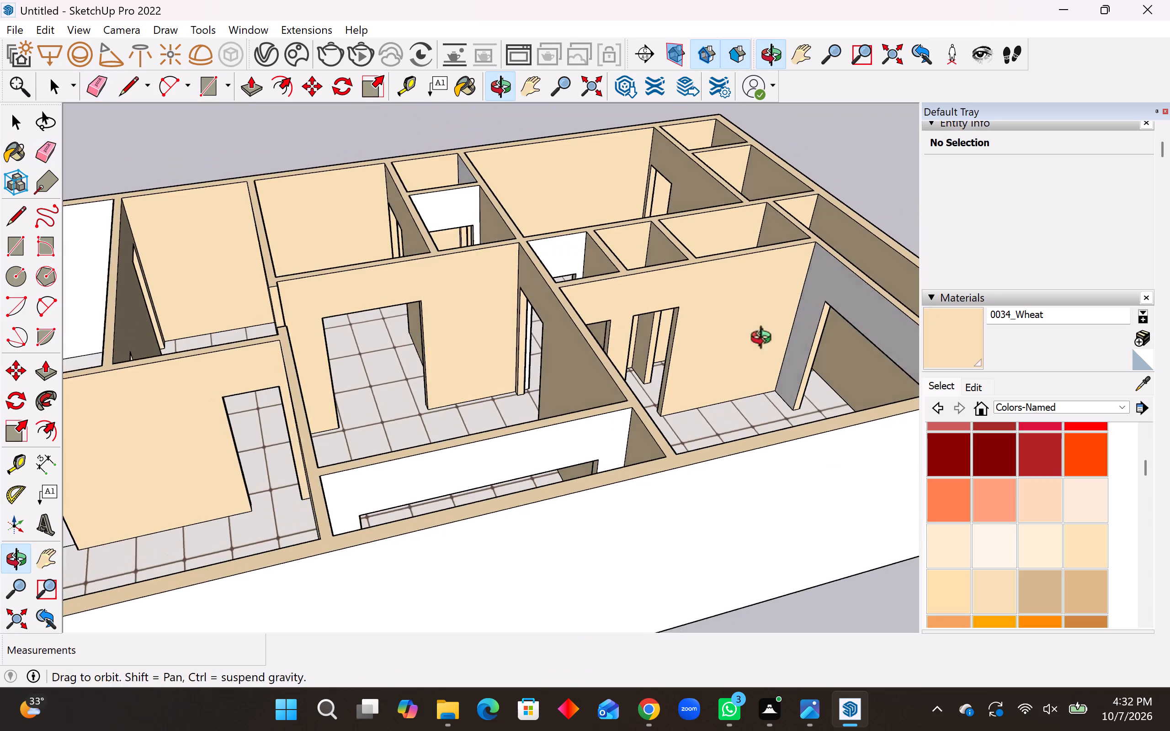
{"action": "middle_click_drag", "start_coordinate": [765, 340], "coordinate": [814, 340]}
{"action": "middle_click", "coordinate": [816, 340]}
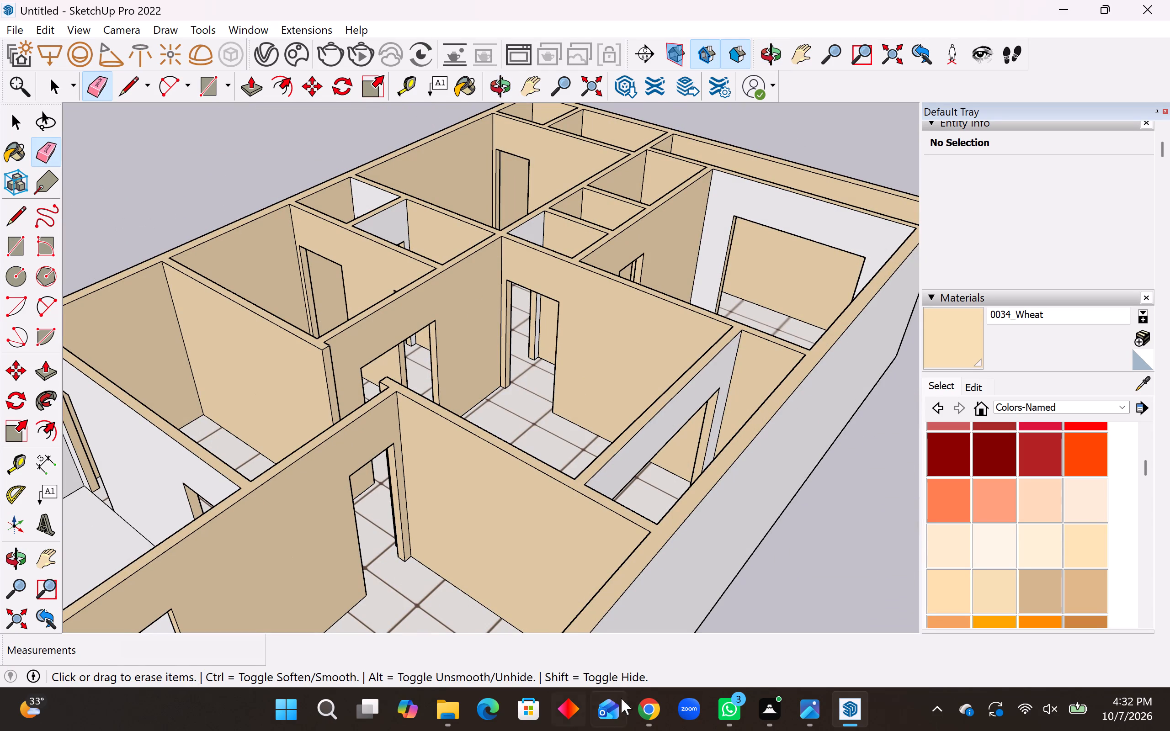
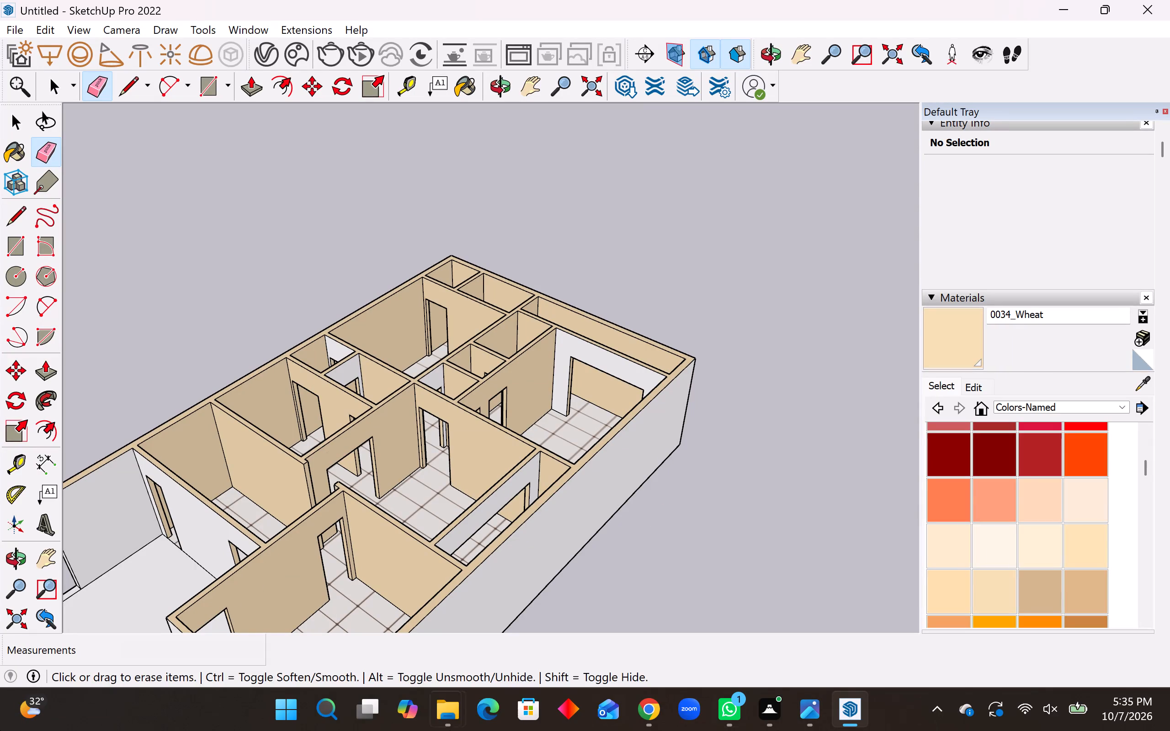
Paint the uncoloured walls around the openings in the large end room, two small middle rooms and the narrow side room with 0034_Wheat.
{"action": "double_click", "coordinate": [988, 604]}
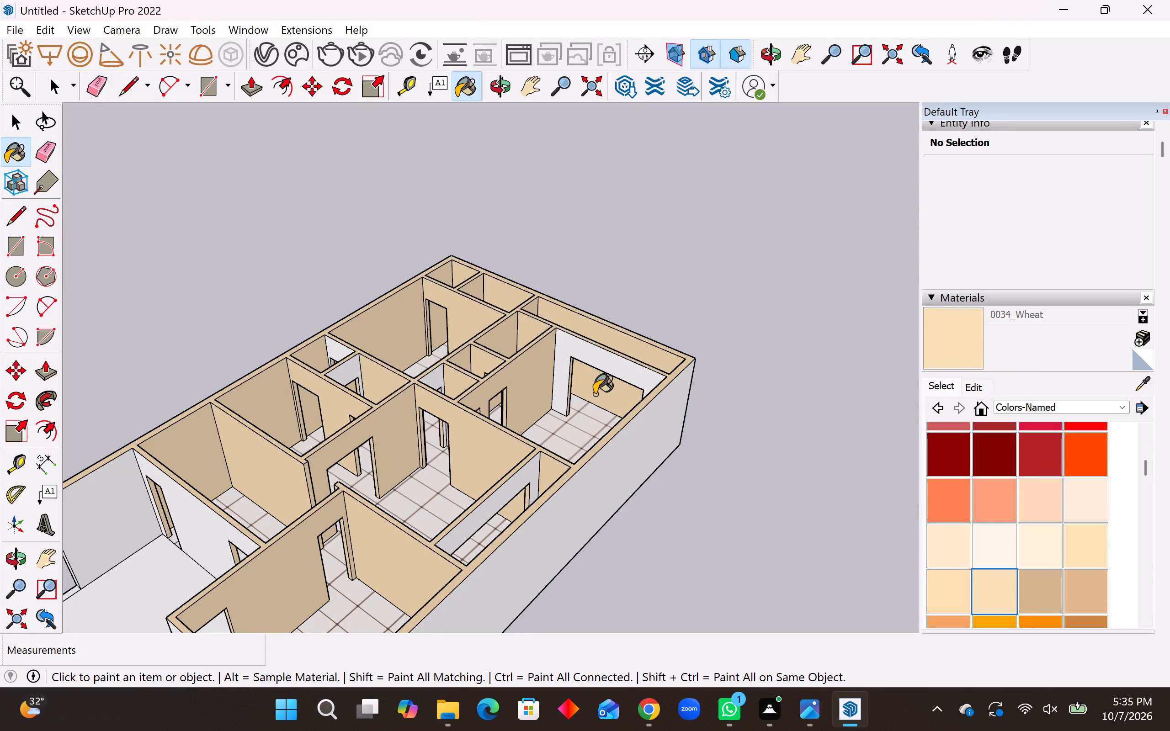
{"action": "scroll", "coordinate": [594, 387], "scroll_direction": "up", "scroll_amount": 2}
{"action": "left_click", "coordinate": [557, 341]}
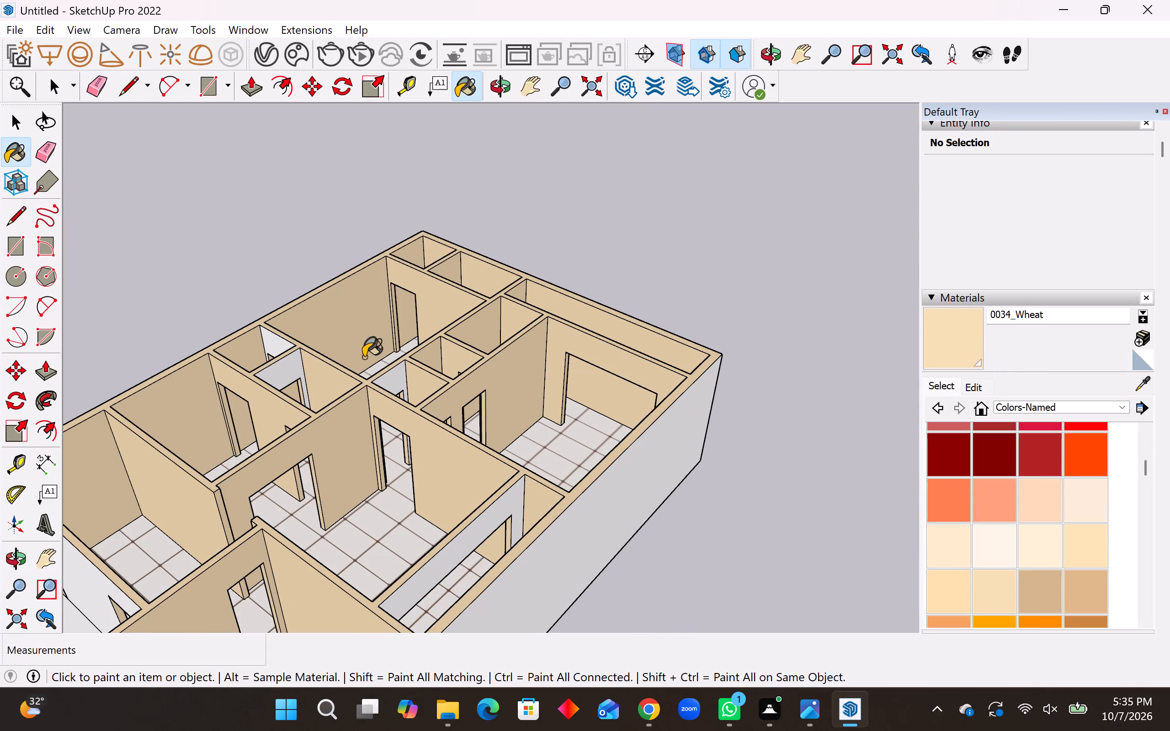
{"action": "left_click", "coordinate": [269, 342]}
{"action": "left_click", "coordinate": [291, 370]}
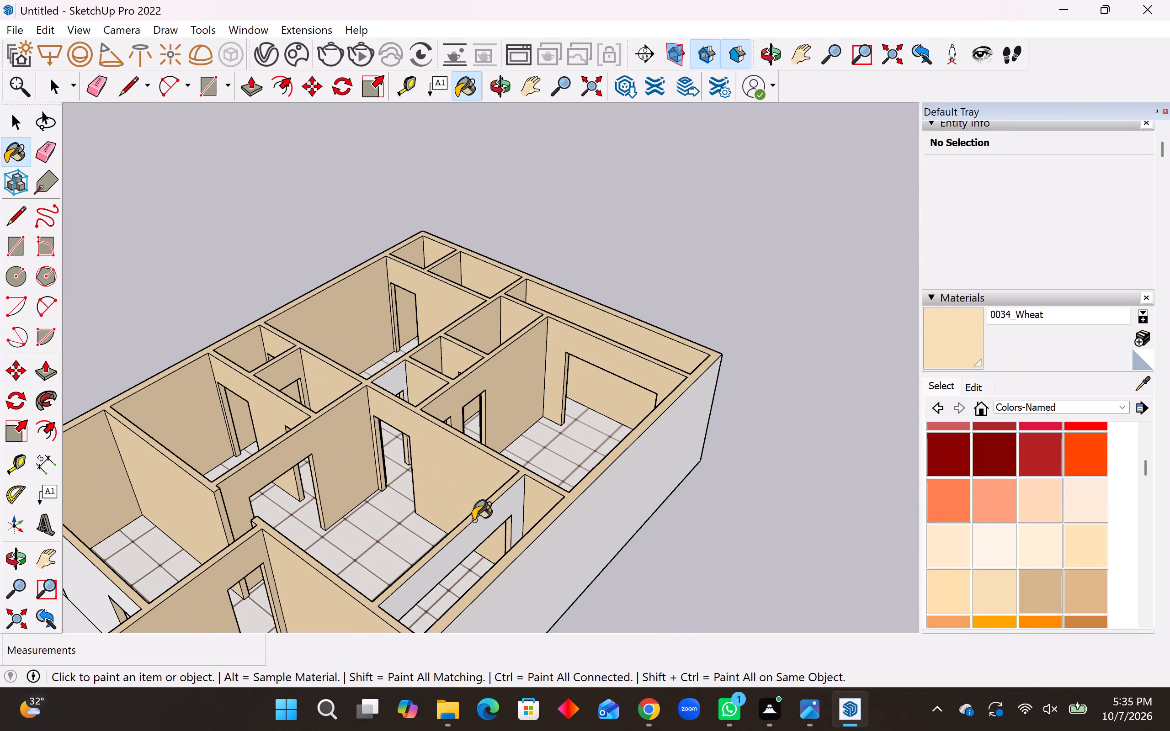
{"action": "left_click", "coordinate": [474, 526]}
Paint the unpainted wall faces in the small central rooms and above the wide opening with 0034_Wheat, working from the opposite side.
{"action": "scroll", "coordinate": [616, 440], "scroll_direction": "down", "scroll_amount": 4}
{"action": "scroll", "coordinate": [433, 517], "scroll_direction": "down", "scroll_amount": 2}
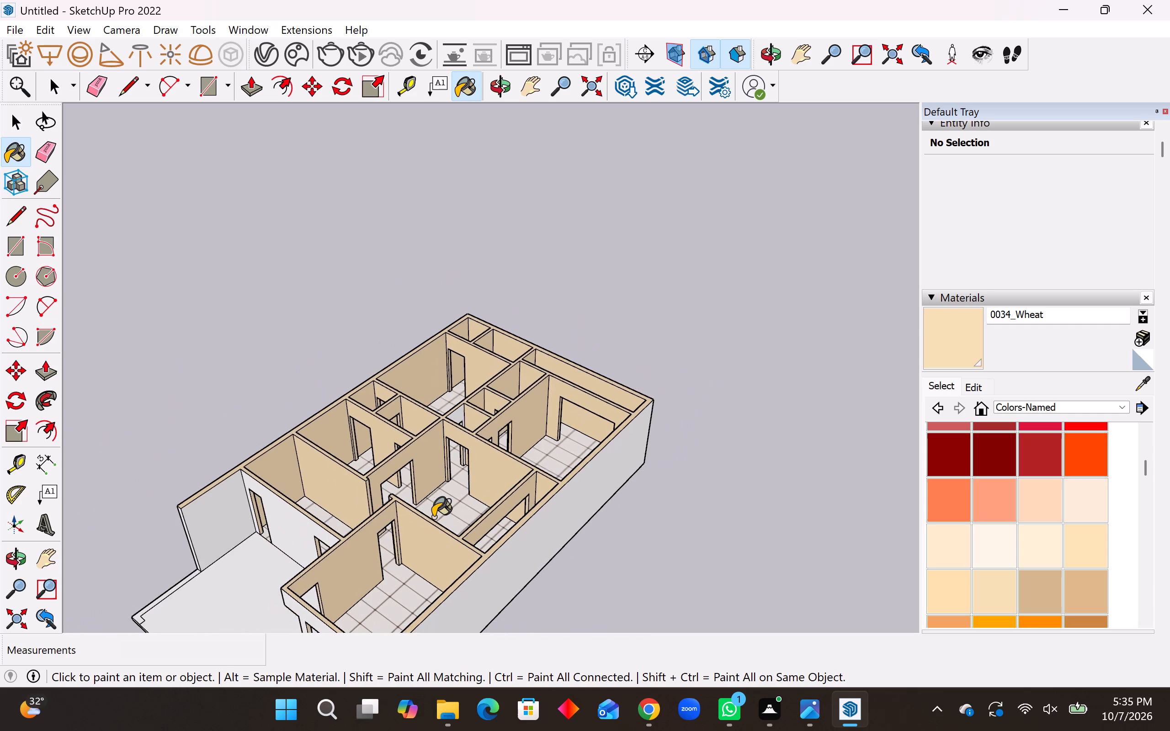
{"action": "middle_click_drag", "start_coordinate": [415, 530], "coordinate": [893, 569]}
{"action": "scroll", "coordinate": [548, 464], "scroll_direction": "up", "scroll_amount": 4}
{"action": "left_click", "coordinate": [451, 481]}
{"action": "left_click", "coordinate": [497, 350]}
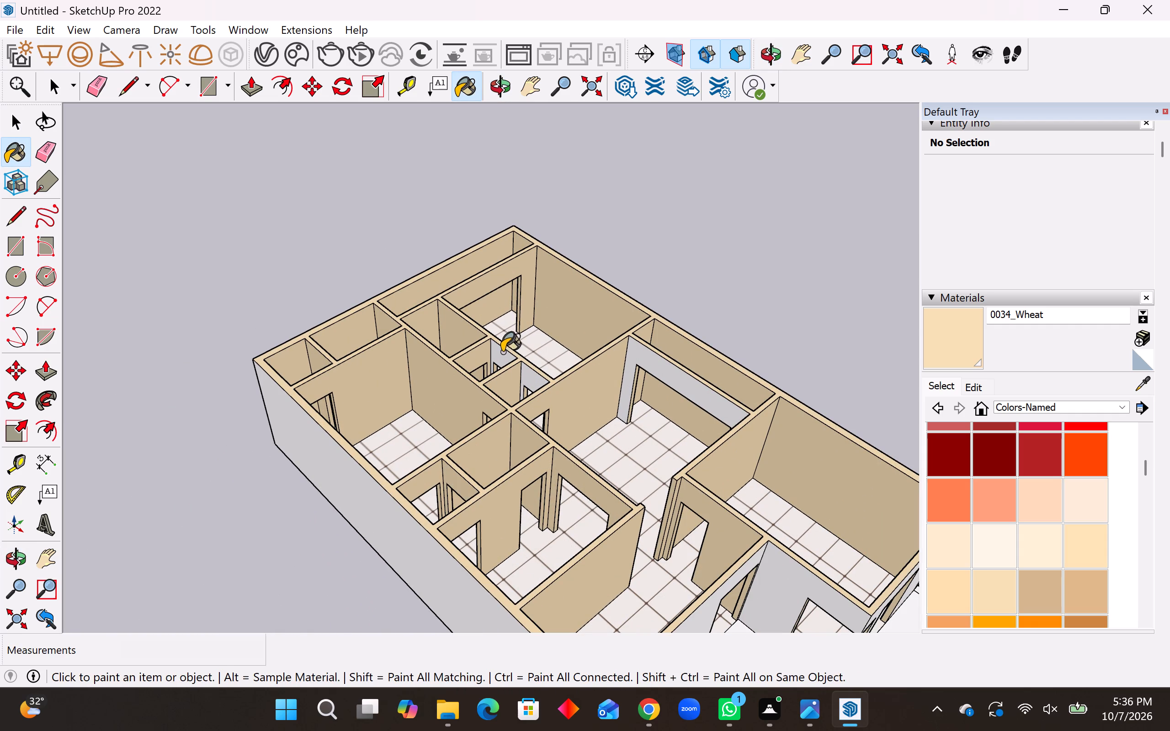
{"action": "left_click", "coordinate": [526, 376]}
{"action": "left_click", "coordinate": [643, 361]}
Paint the remaining bare door walls in the small corner room and the two small middle rooms with 0034_Wheat.
{"action": "middle_click_drag", "start_coordinate": [559, 463], "coordinate": [657, 434]}
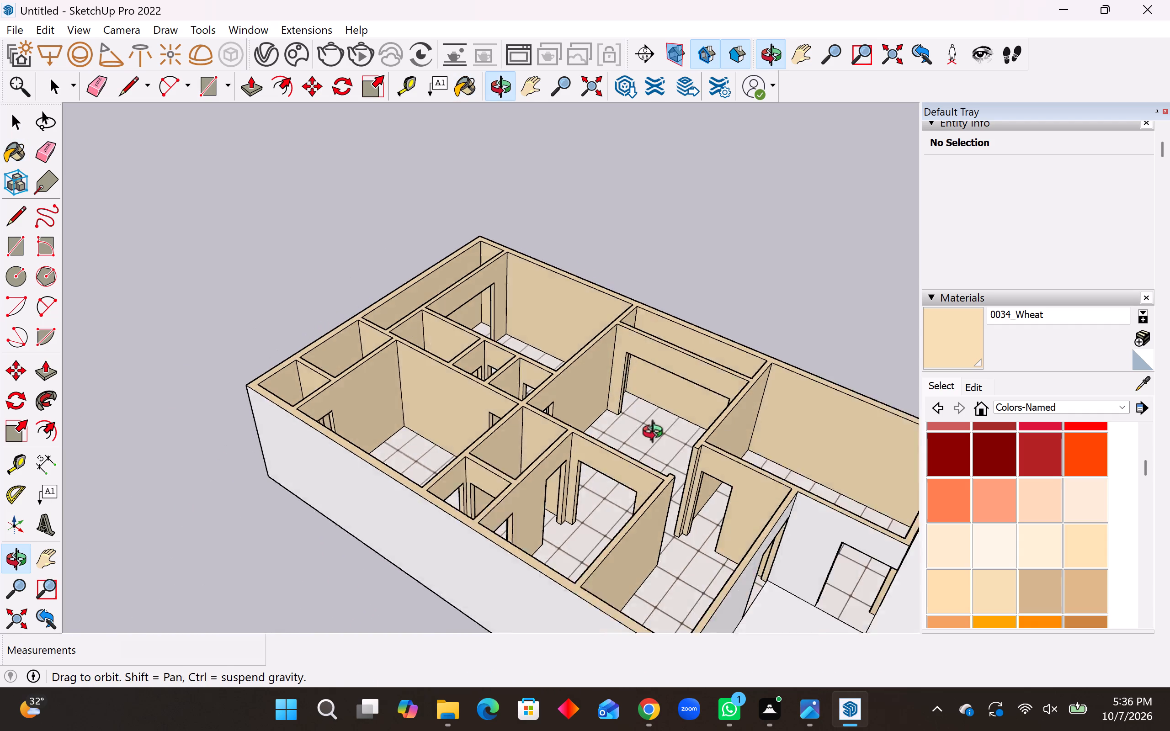
{"action": "middle_click_drag", "start_coordinate": [657, 434], "coordinate": [693, 459]}
{"action": "middle_click_drag", "start_coordinate": [686, 458], "coordinate": [611, 439]}
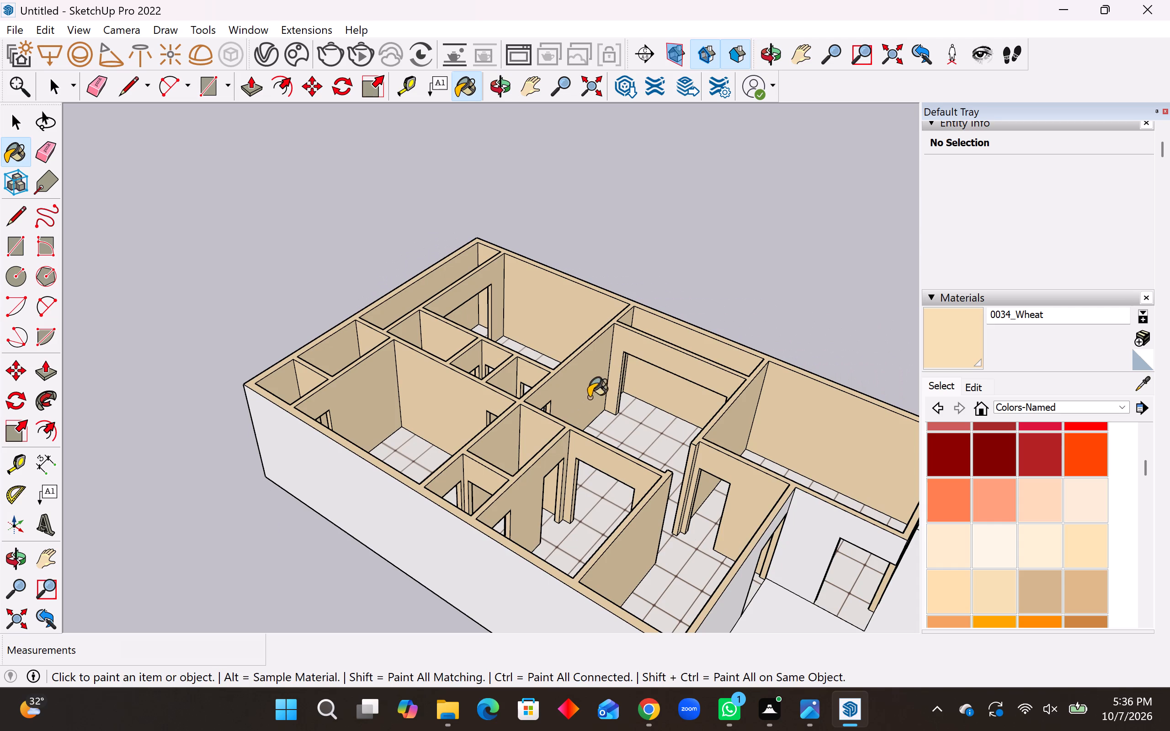
{"action": "middle_click_drag", "start_coordinate": [602, 397], "coordinate": [664, 399]}
{"action": "middle_click_drag", "start_coordinate": [461, 426], "coordinate": [870, 461]}
{"action": "middle_click_drag", "start_coordinate": [426, 431], "coordinate": [563, 410]}
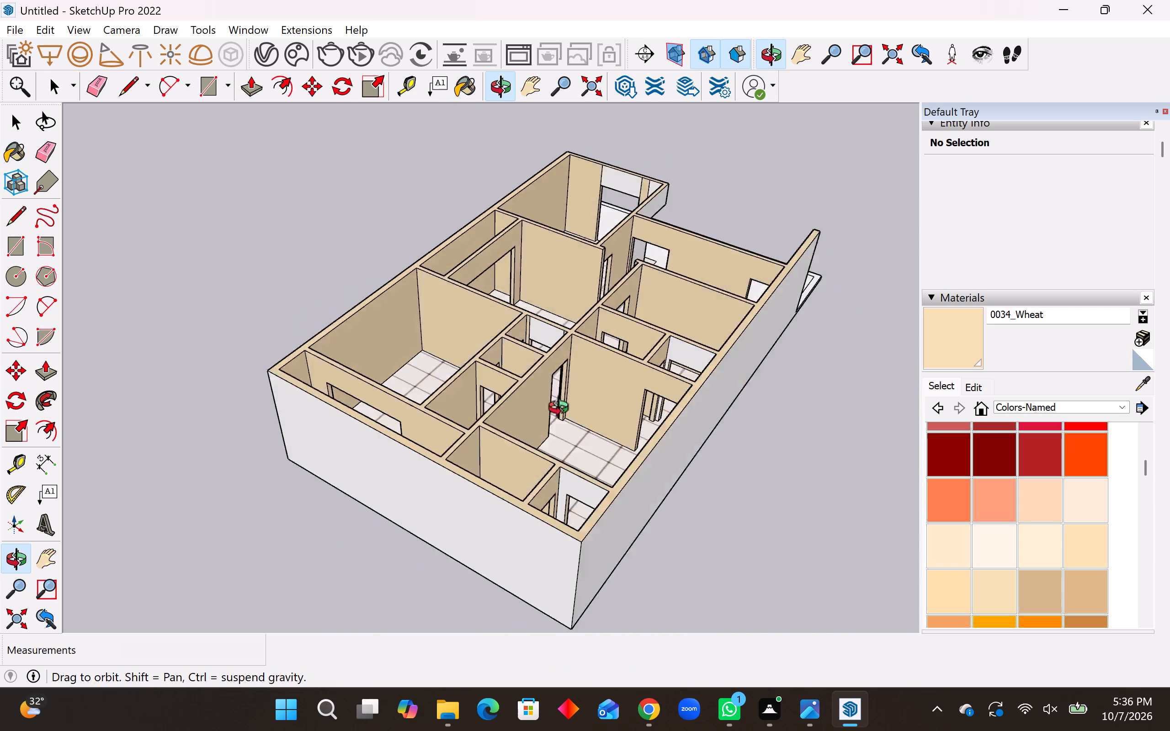
{"action": "middle_click_drag", "start_coordinate": [563, 410], "coordinate": [576, 412]}
{"action": "middle_click_drag", "start_coordinate": [576, 412], "coordinate": [577, 444]}
{"action": "left_click", "coordinate": [620, 488]}
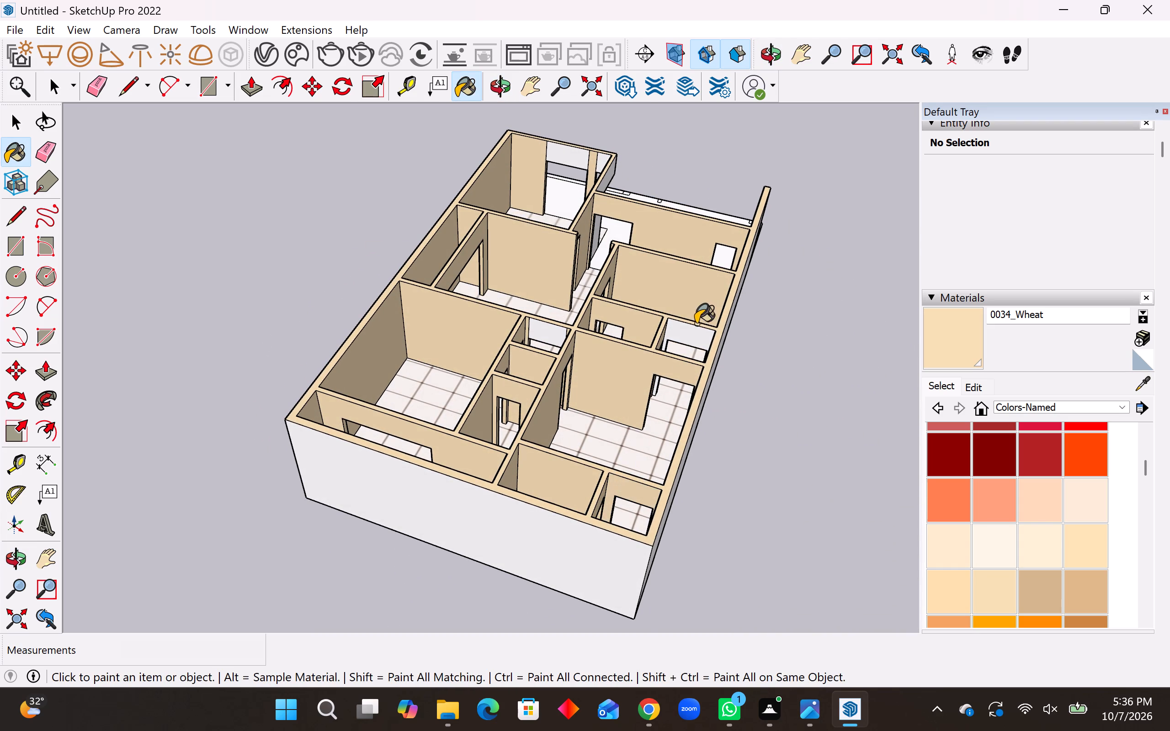
{"action": "left_click", "coordinate": [685, 328]}
{"action": "left_click", "coordinate": [542, 334]}
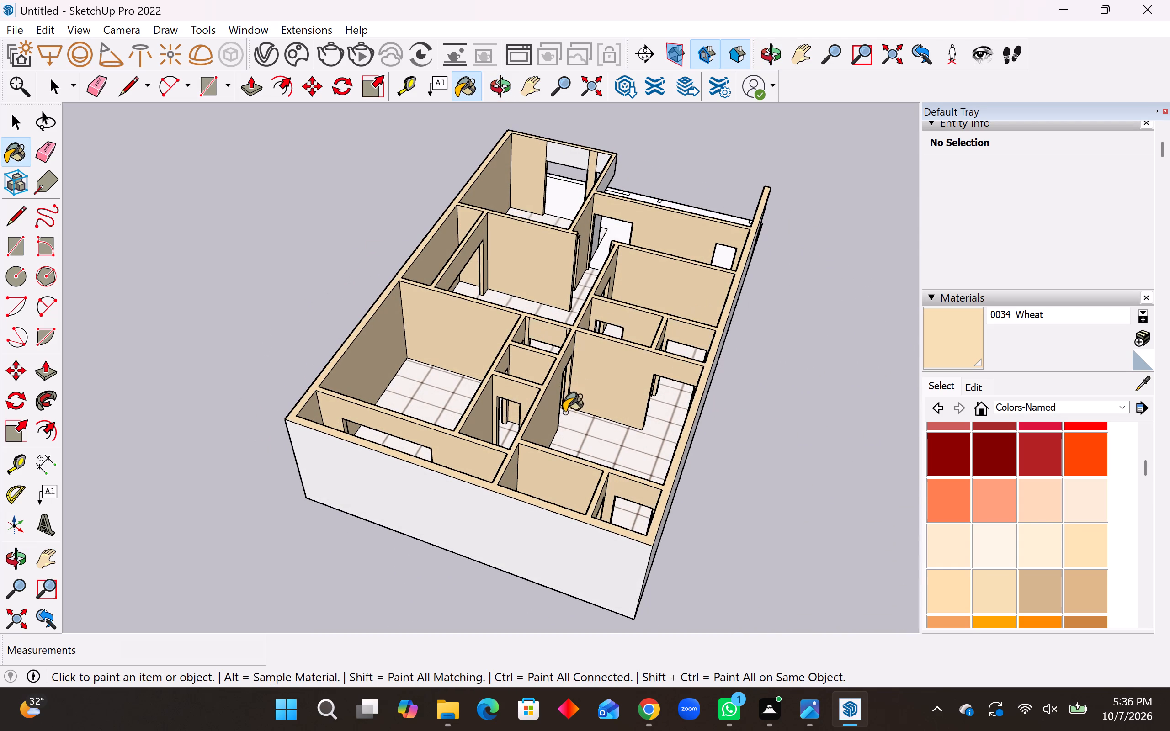
Erase the stray edges on the wall above the doorway in the small central room.
{"action": "scroll", "coordinate": [554, 411], "scroll_direction": "down", "scroll_amount": 1}
{"action": "scroll", "coordinate": [560, 332], "scroll_direction": "up", "scroll_amount": 8}
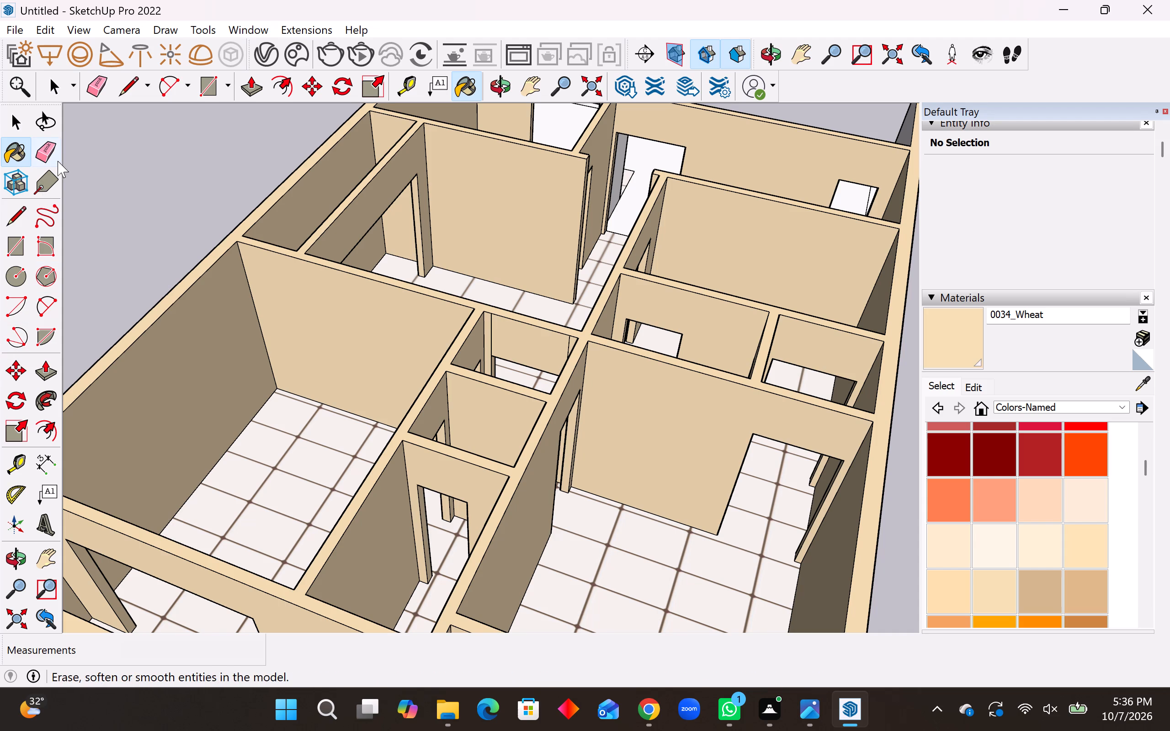
{"action": "left_click_drag", "start_coordinate": [54, 152], "coordinate": [54, 156]}
{"action": "scroll", "coordinate": [447, 352], "scroll_direction": "up", "scroll_amount": 3}
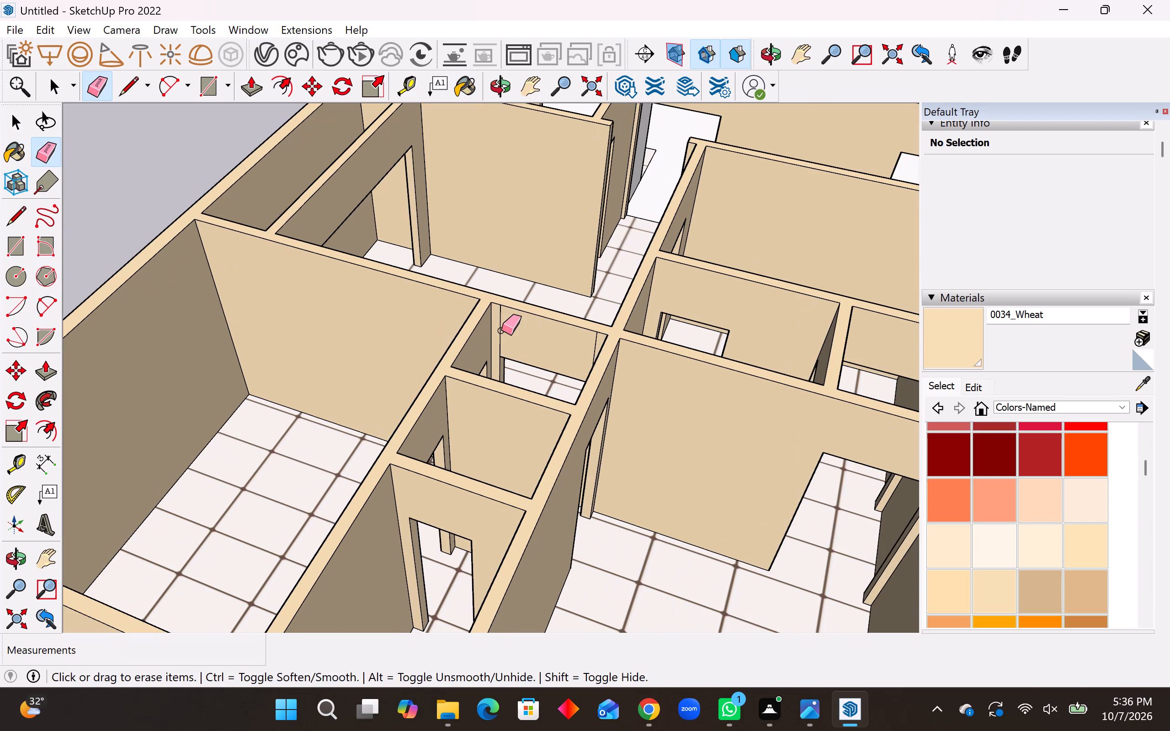
{"action": "left_click_drag", "start_coordinate": [503, 330], "coordinate": [609, 351]}
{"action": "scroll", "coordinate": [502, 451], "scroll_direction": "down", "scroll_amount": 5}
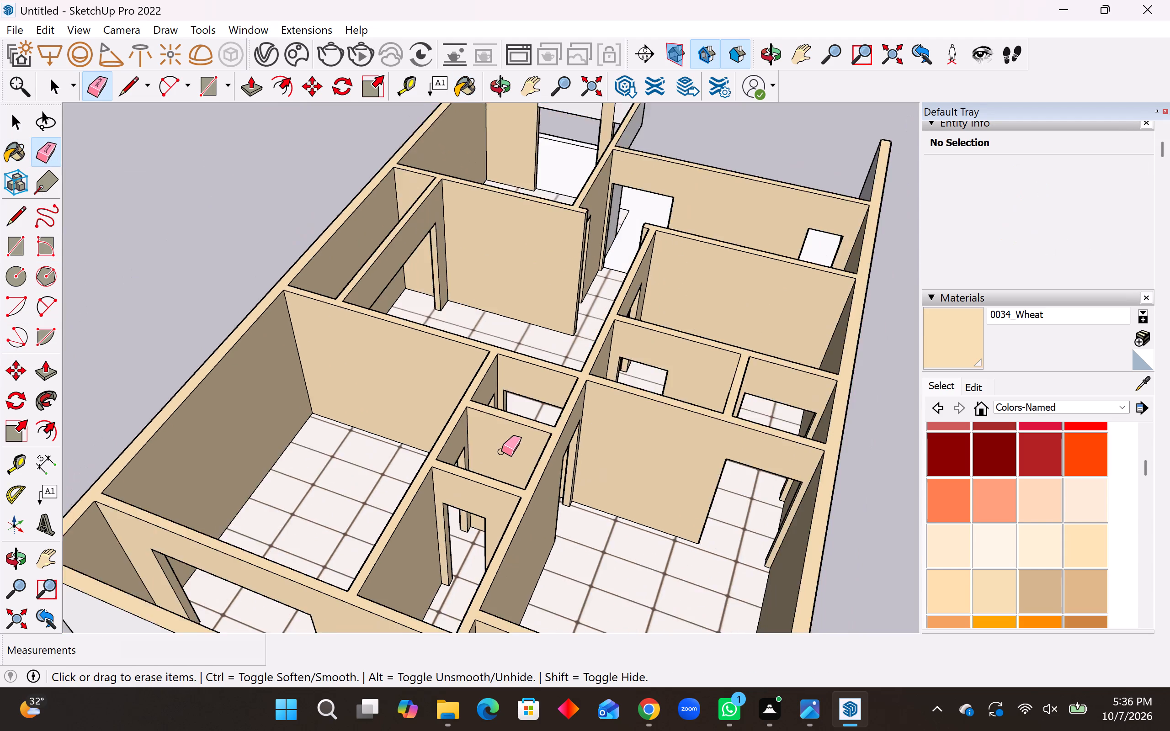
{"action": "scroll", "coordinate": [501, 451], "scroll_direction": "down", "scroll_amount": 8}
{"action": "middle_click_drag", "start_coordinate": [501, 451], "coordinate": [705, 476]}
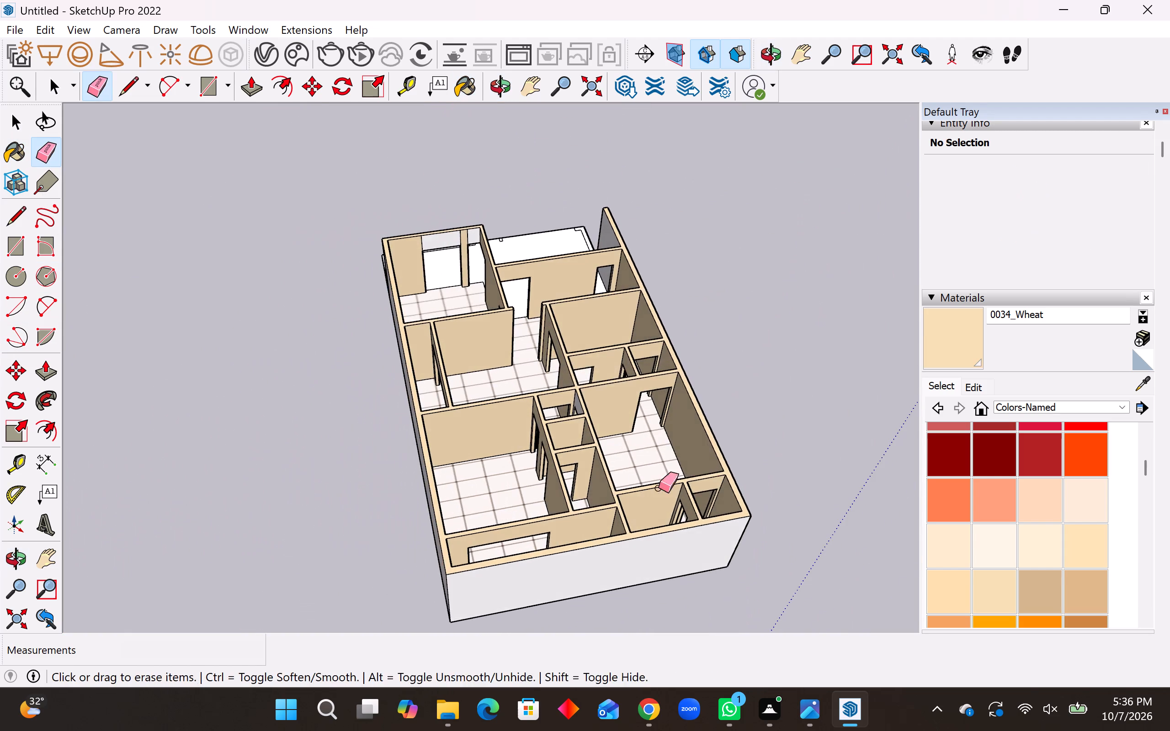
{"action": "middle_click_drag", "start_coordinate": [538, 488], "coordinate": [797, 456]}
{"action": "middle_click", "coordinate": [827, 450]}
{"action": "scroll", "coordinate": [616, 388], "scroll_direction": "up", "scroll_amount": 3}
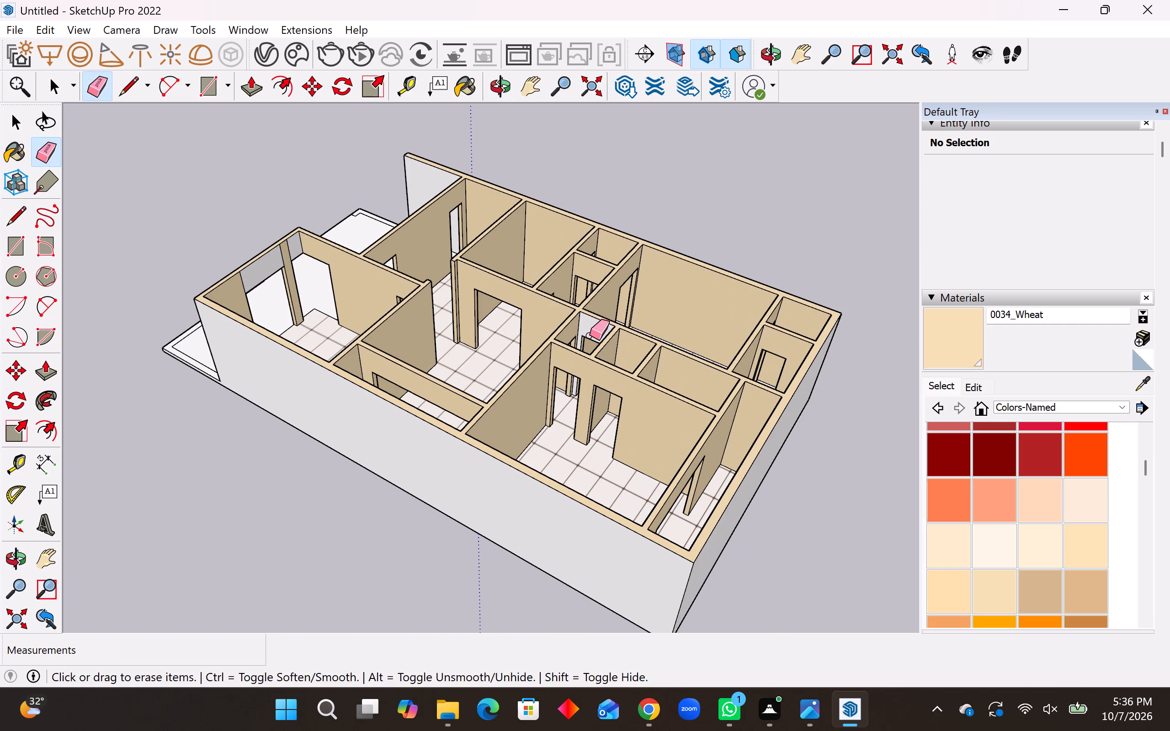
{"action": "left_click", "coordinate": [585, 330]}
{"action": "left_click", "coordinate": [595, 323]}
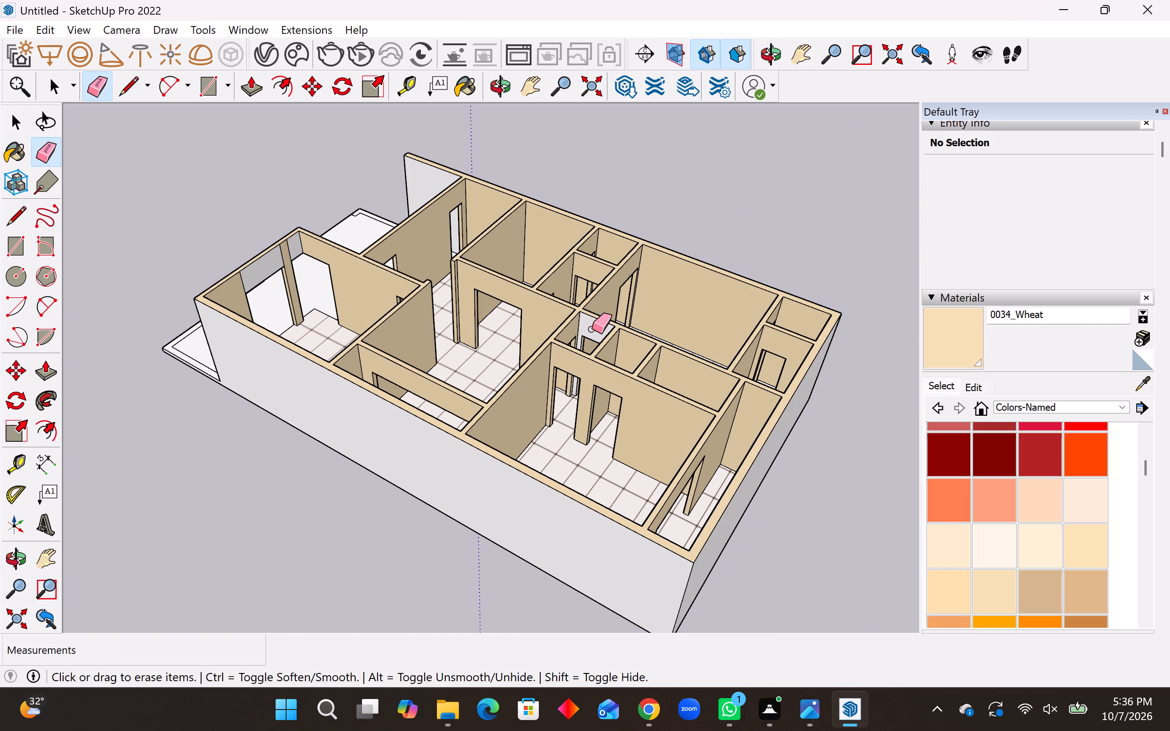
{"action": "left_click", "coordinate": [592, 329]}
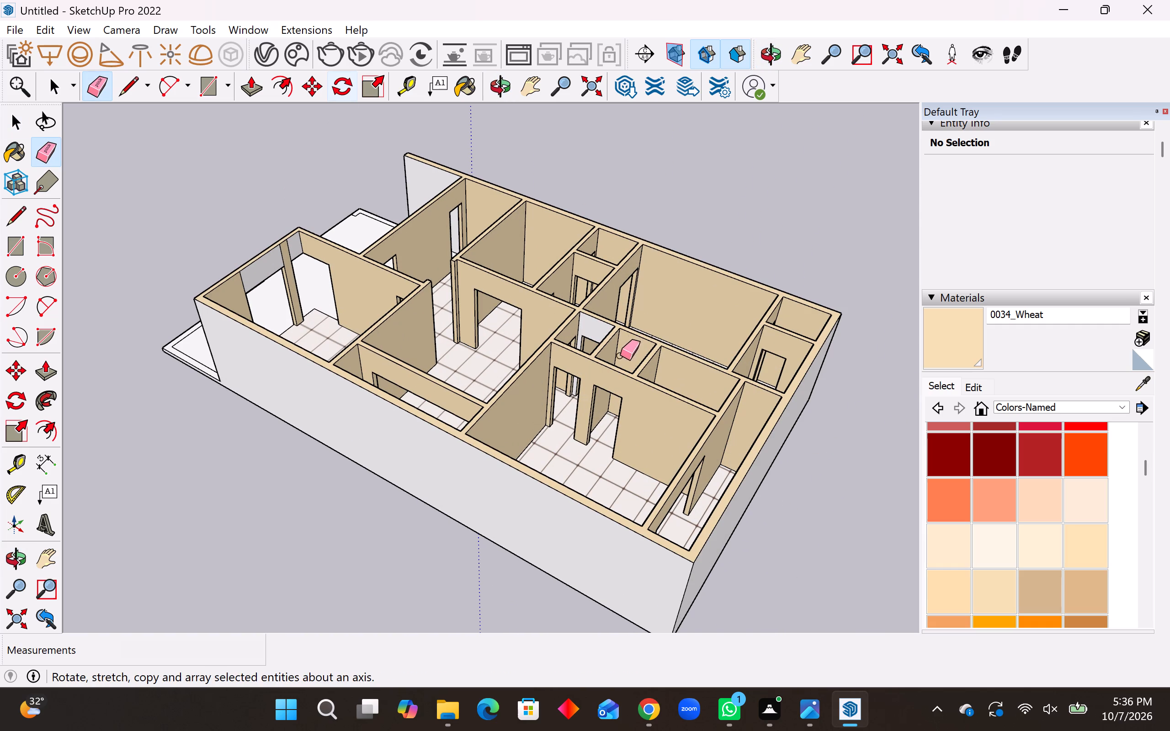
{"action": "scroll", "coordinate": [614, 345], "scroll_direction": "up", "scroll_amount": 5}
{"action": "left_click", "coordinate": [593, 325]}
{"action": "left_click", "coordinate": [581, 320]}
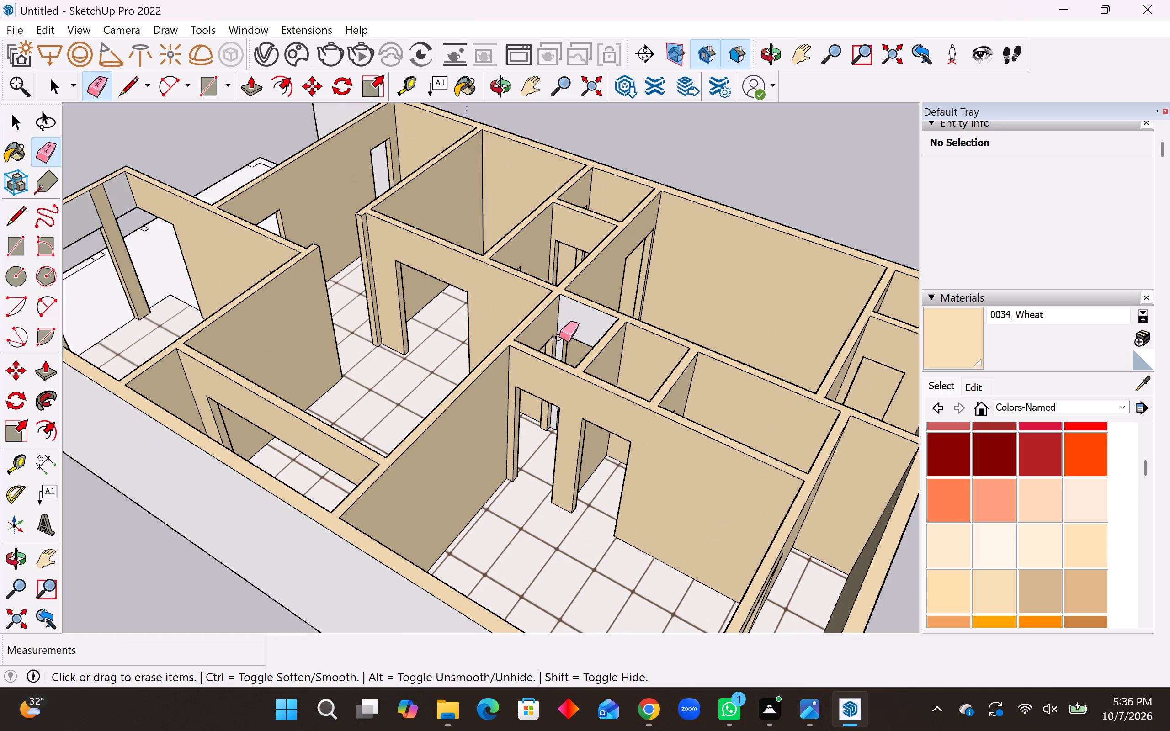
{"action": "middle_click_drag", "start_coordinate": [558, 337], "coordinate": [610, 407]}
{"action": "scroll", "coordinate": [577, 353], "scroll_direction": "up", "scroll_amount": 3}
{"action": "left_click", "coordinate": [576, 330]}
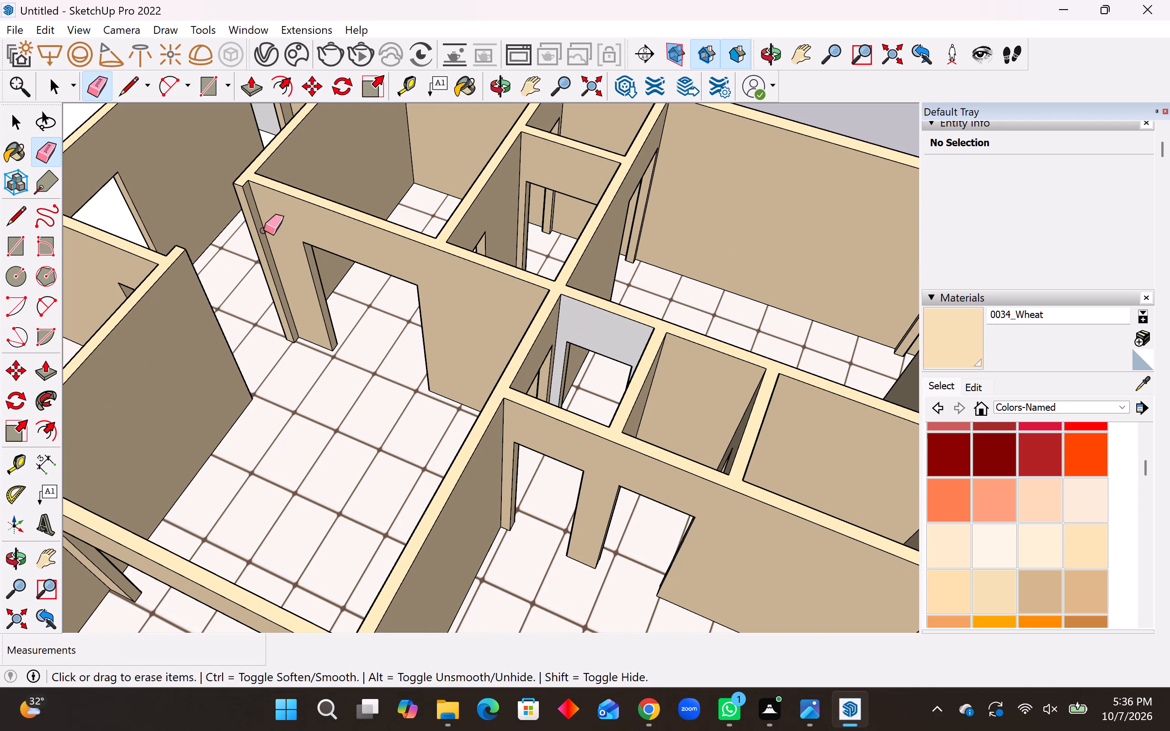
Save the model as "2 sketchup" in the Downloads folder.
{"action": "left_click", "coordinate": [9, 26]}
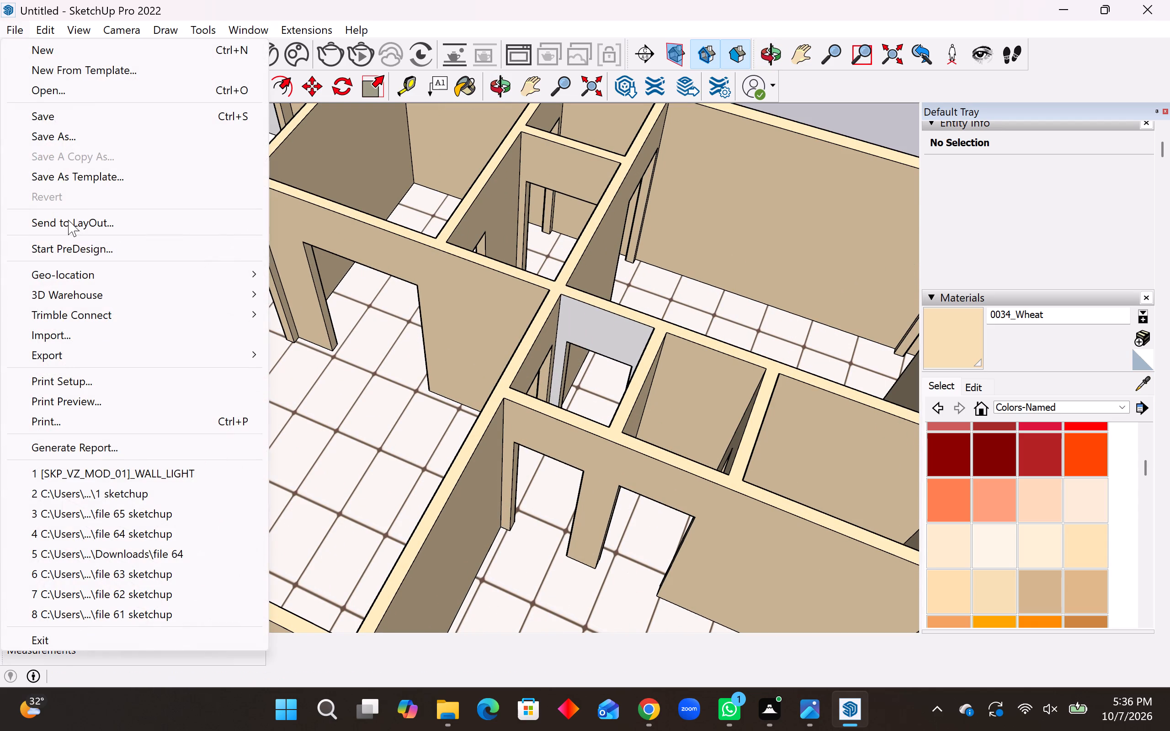
{"action": "left_click", "coordinate": [91, 129]}
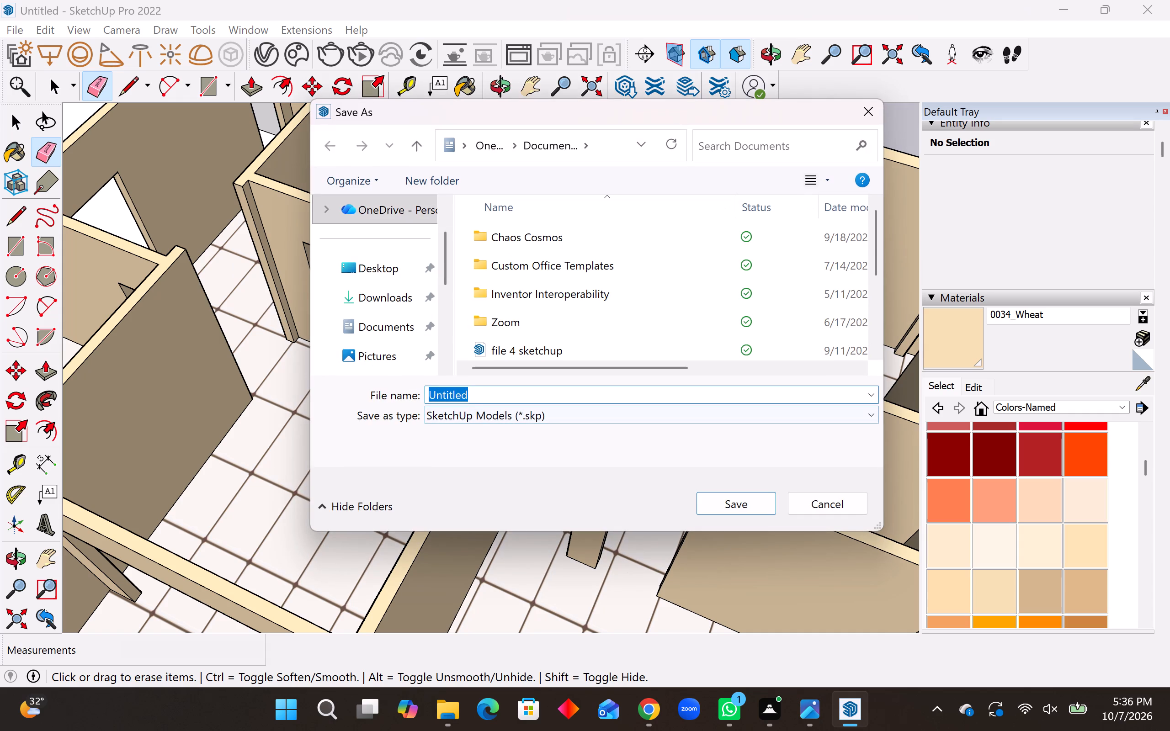
{"action": "key", "text": "2"}
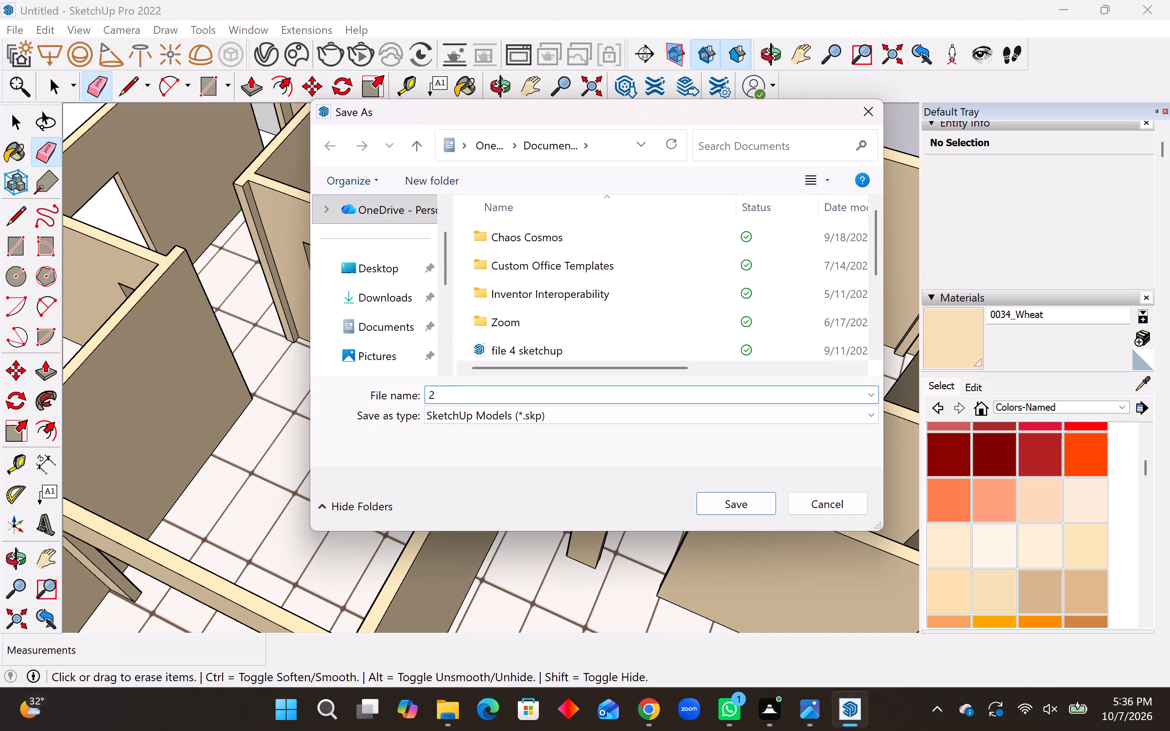
{"action": "key", "text": "space"}
{"action": "type", "text": "sketchup"}
{"action": "left_click", "coordinate": [372, 299]}
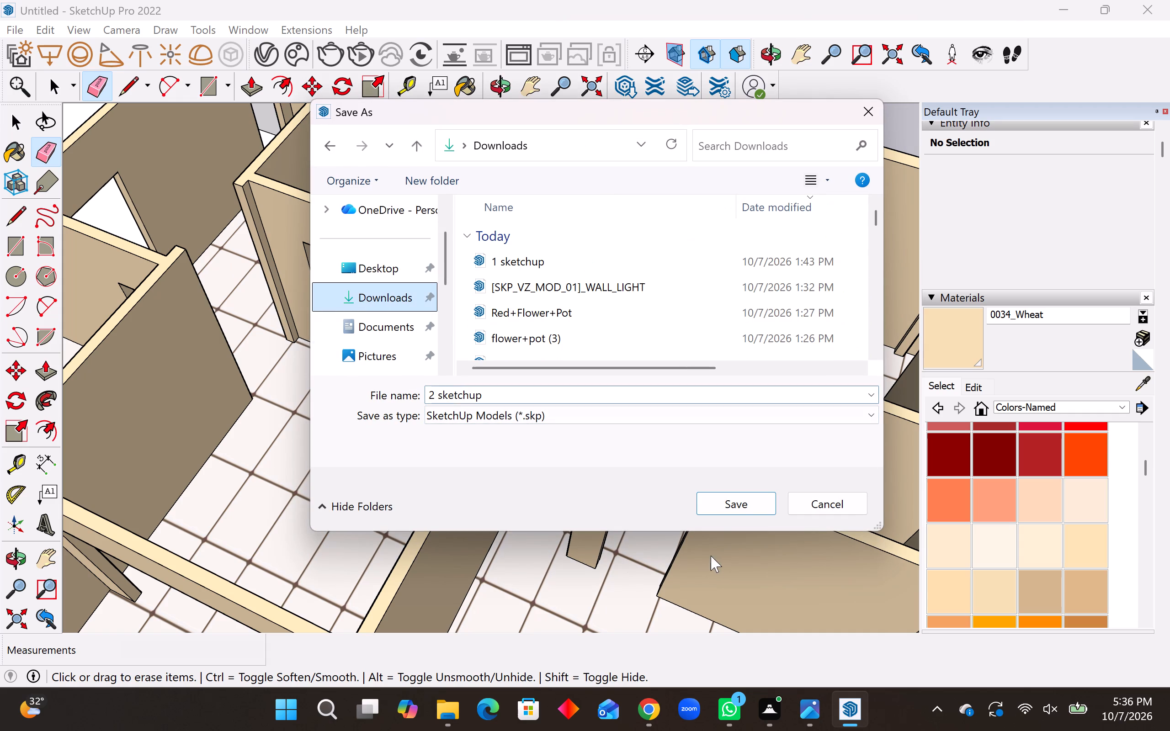
{"action": "left_click", "coordinate": [724, 497]}
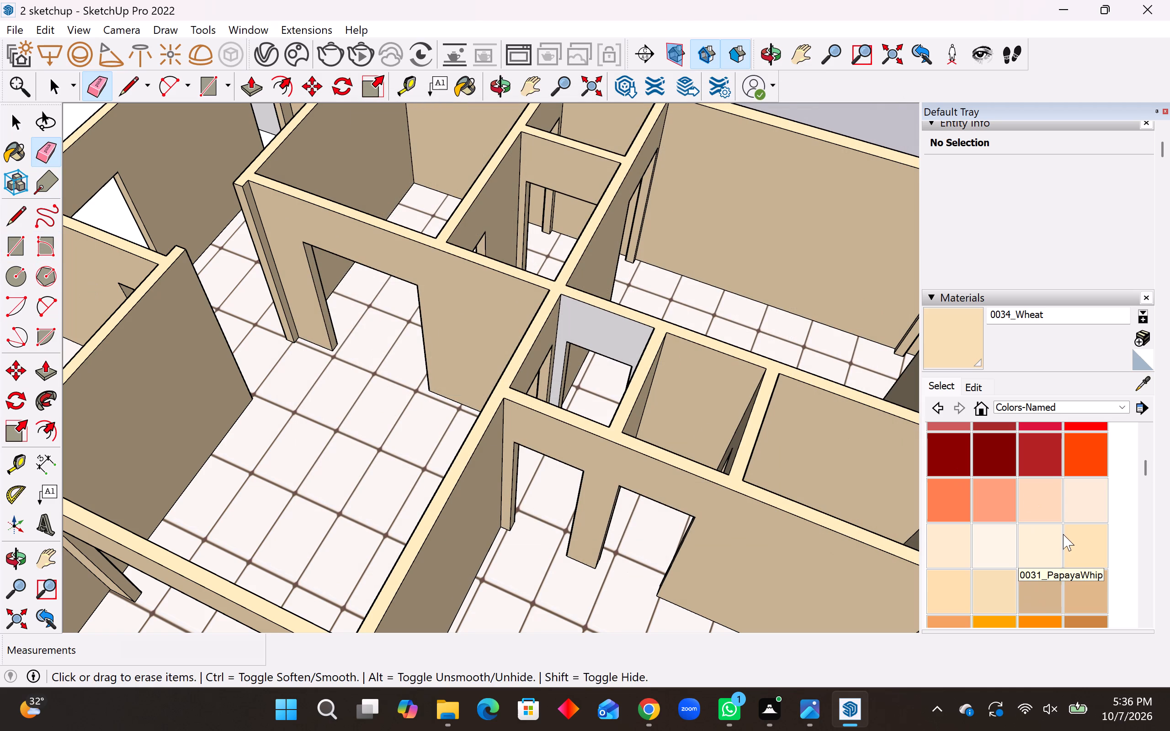
Paint the last bare wall around the doorway in the small central room with 0034_Wheat.
{"action": "left_click", "coordinate": [1004, 584]}
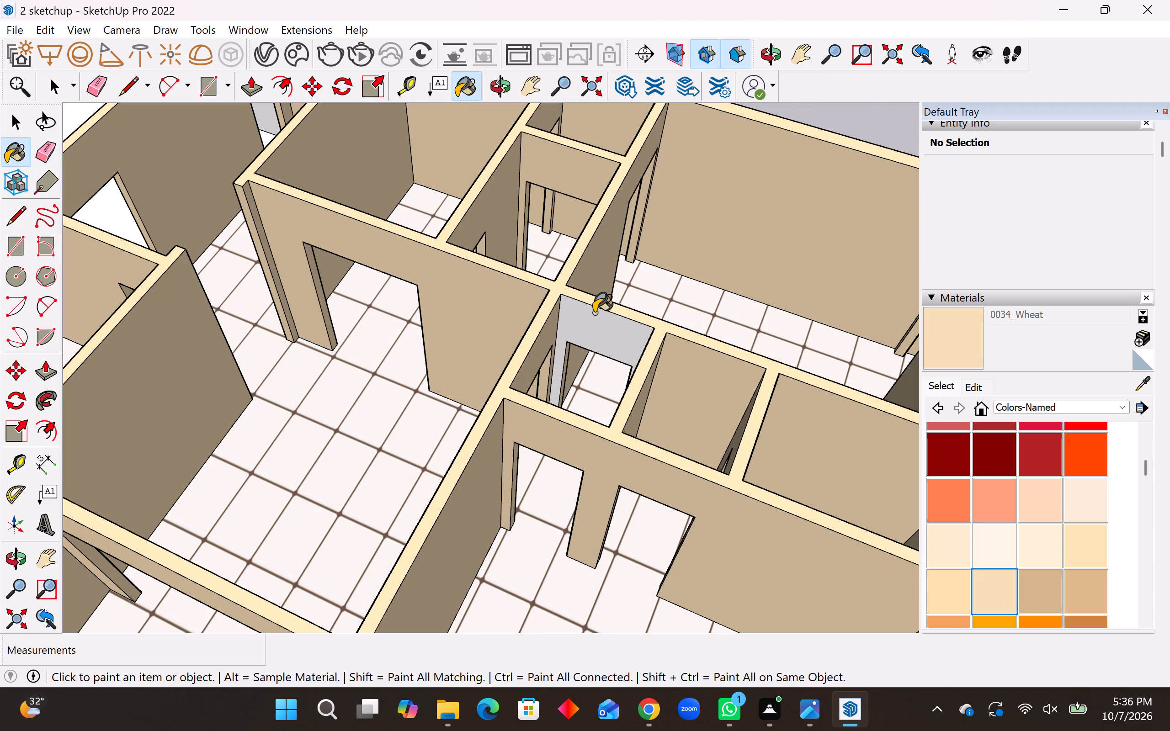
{"action": "left_click", "coordinate": [592, 321]}
Paint the long exterior wall on the boundary-wall side with Polished Concrete New from the Asphalt and Concrete collection.
{"action": "scroll", "coordinate": [588, 514], "scroll_direction": "down", "scroll_amount": 6}
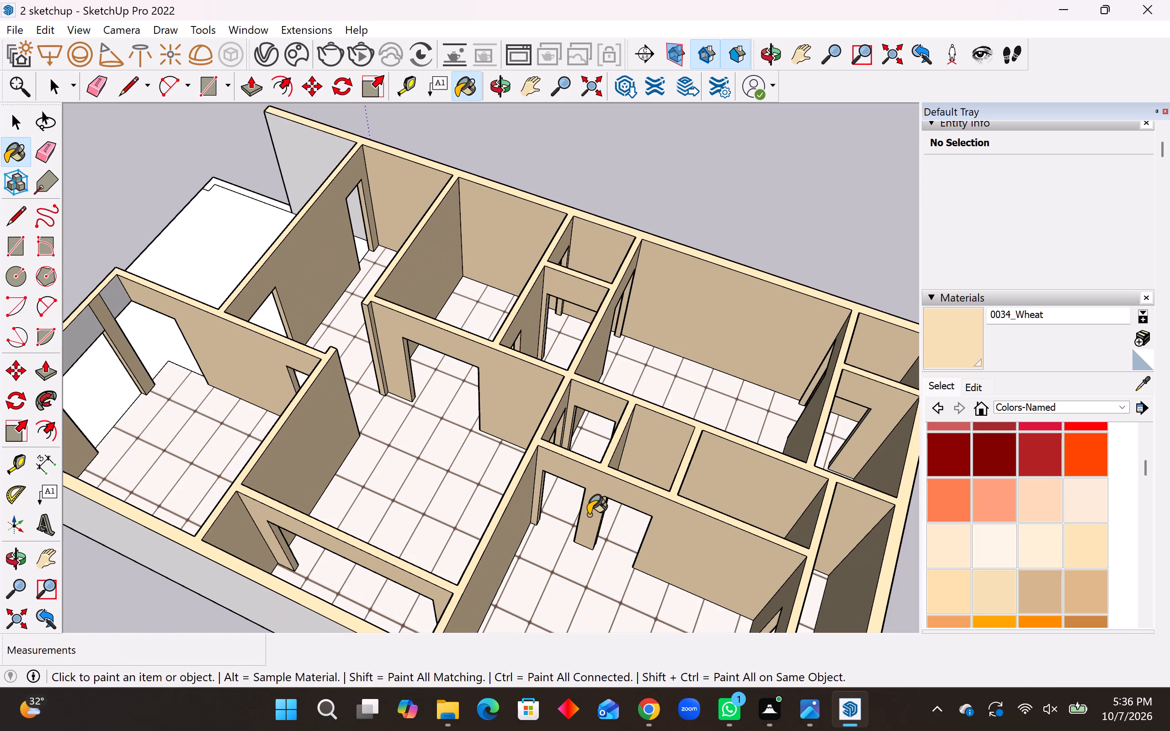
{"action": "middle_click_drag", "start_coordinate": [588, 515], "coordinate": [771, 451]}
{"action": "middle_click_drag", "start_coordinate": [488, 504], "coordinate": [809, 456]}
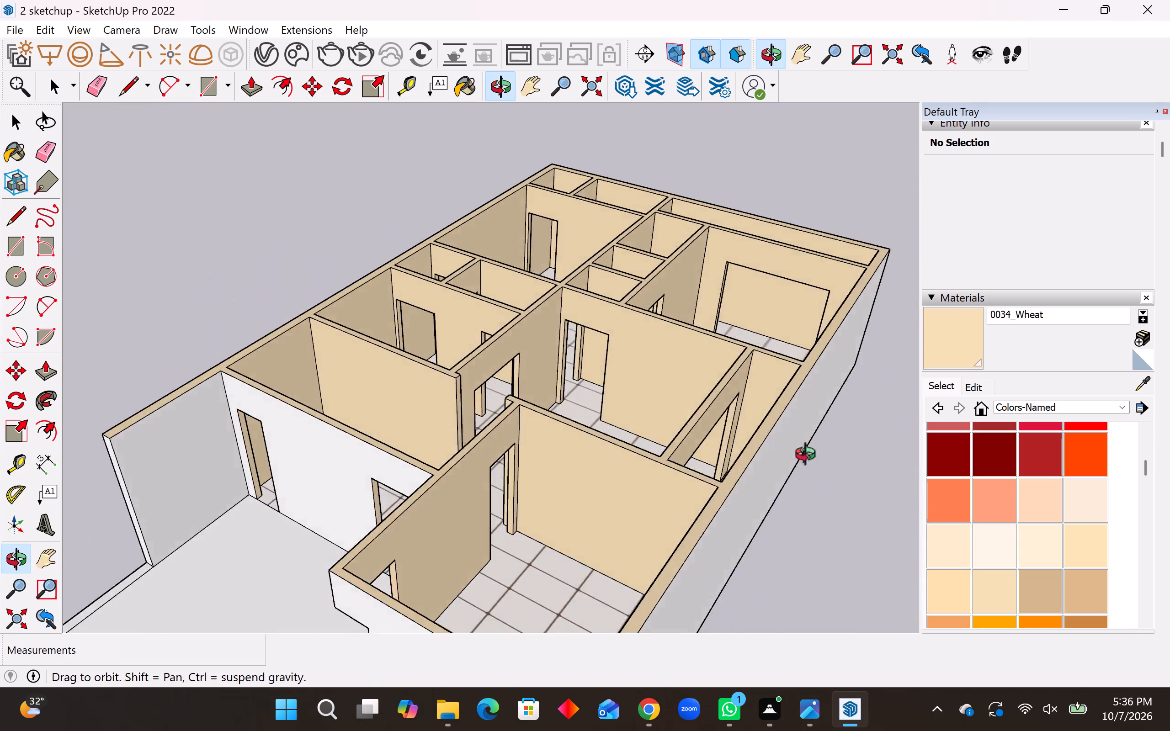
{"action": "middle_click_drag", "start_coordinate": [809, 456], "coordinate": [882, 472]}
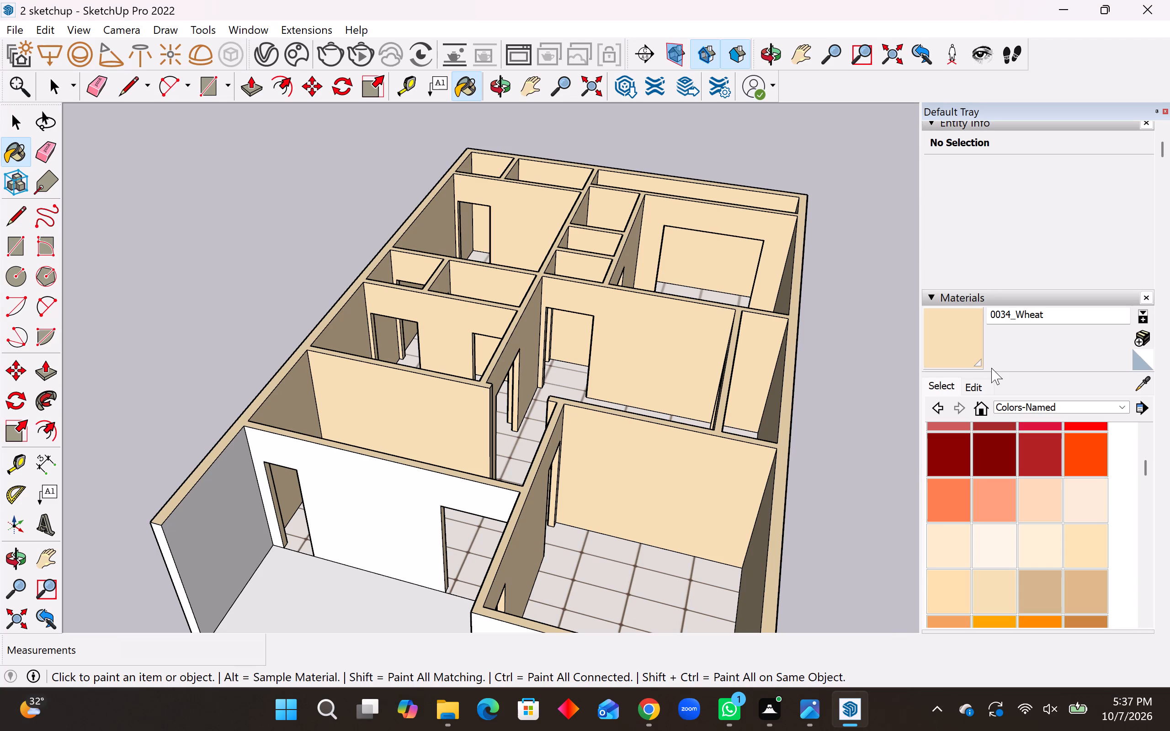
{"action": "left_click", "coordinate": [1068, 402]}
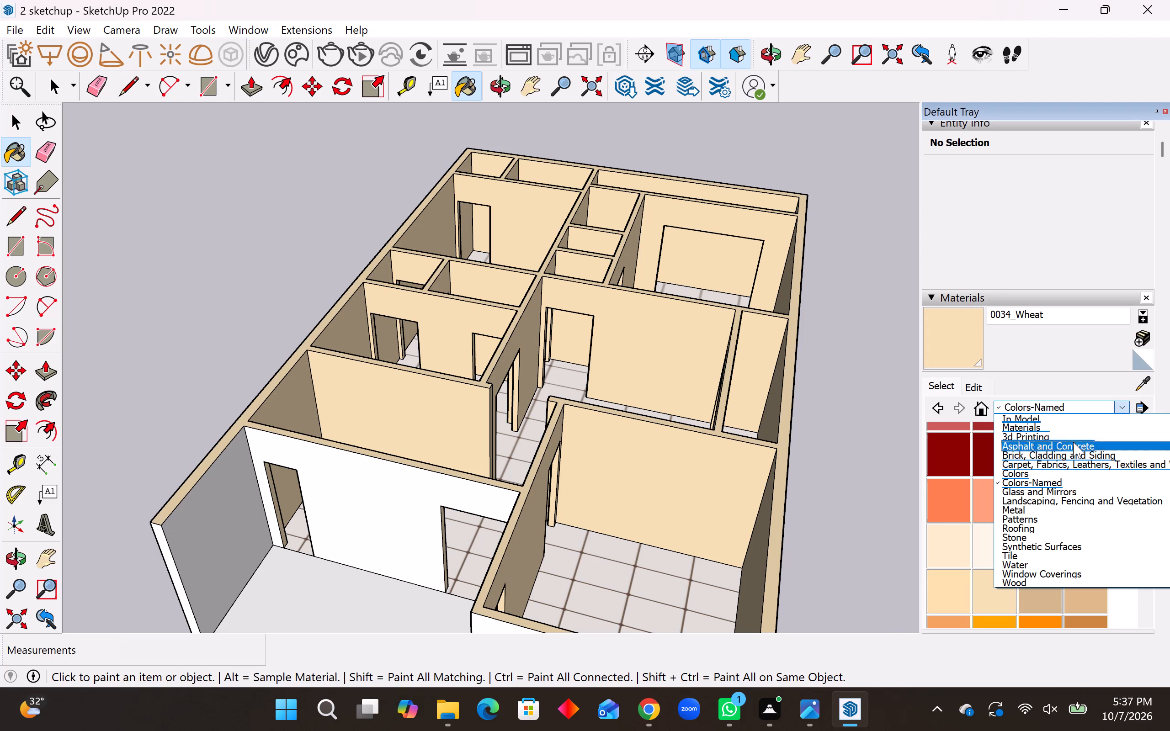
{"action": "left_click", "coordinate": [1074, 447]}
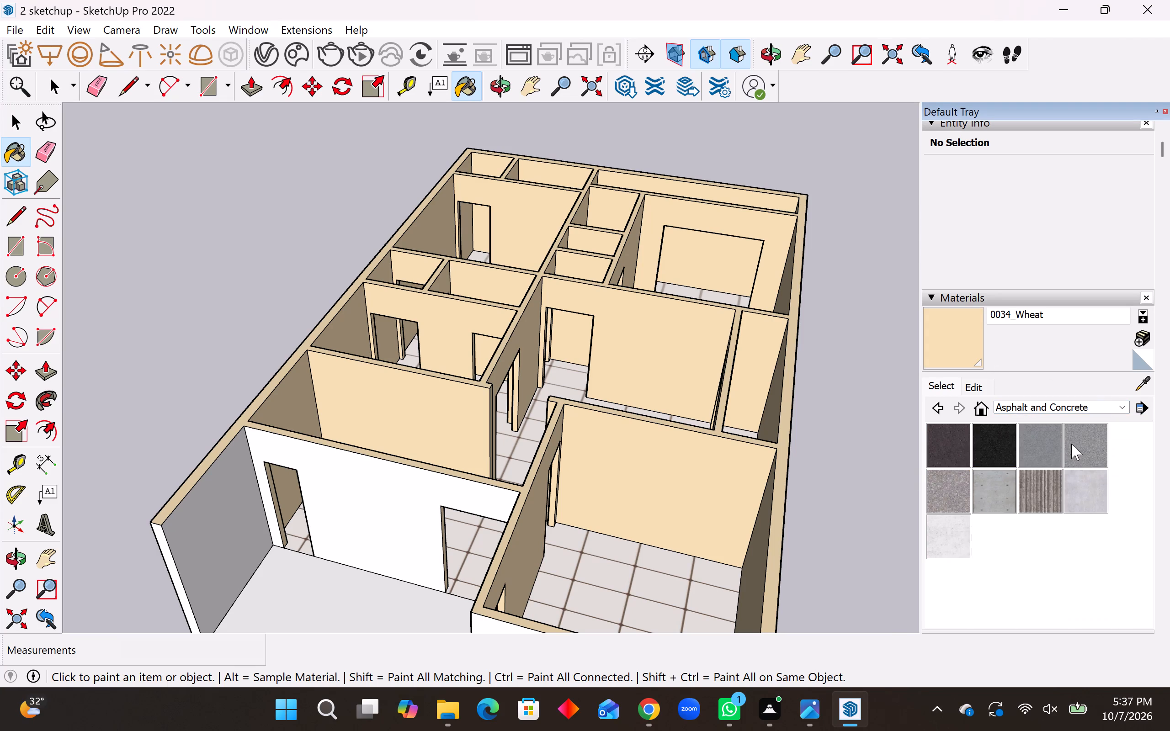
{"action": "scroll", "coordinate": [561, 413], "scroll_direction": "down", "scroll_amount": 9}
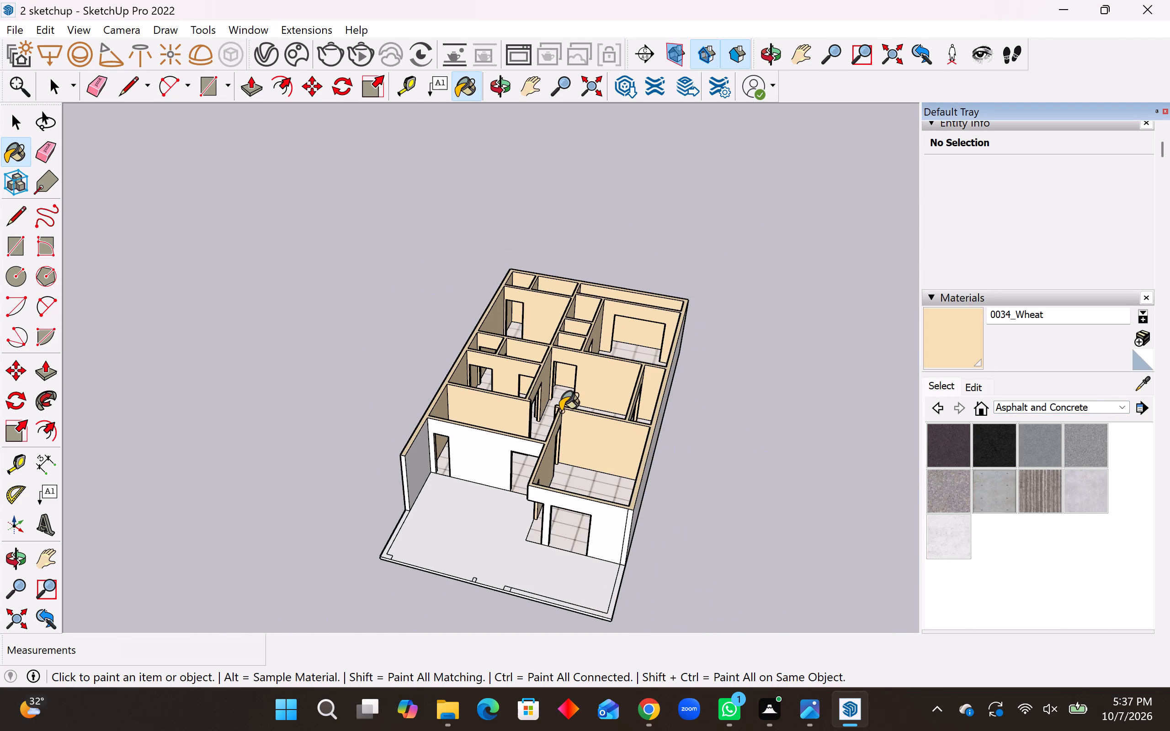
{"action": "middle_click_drag", "start_coordinate": [575, 469], "coordinate": [739, 395]}
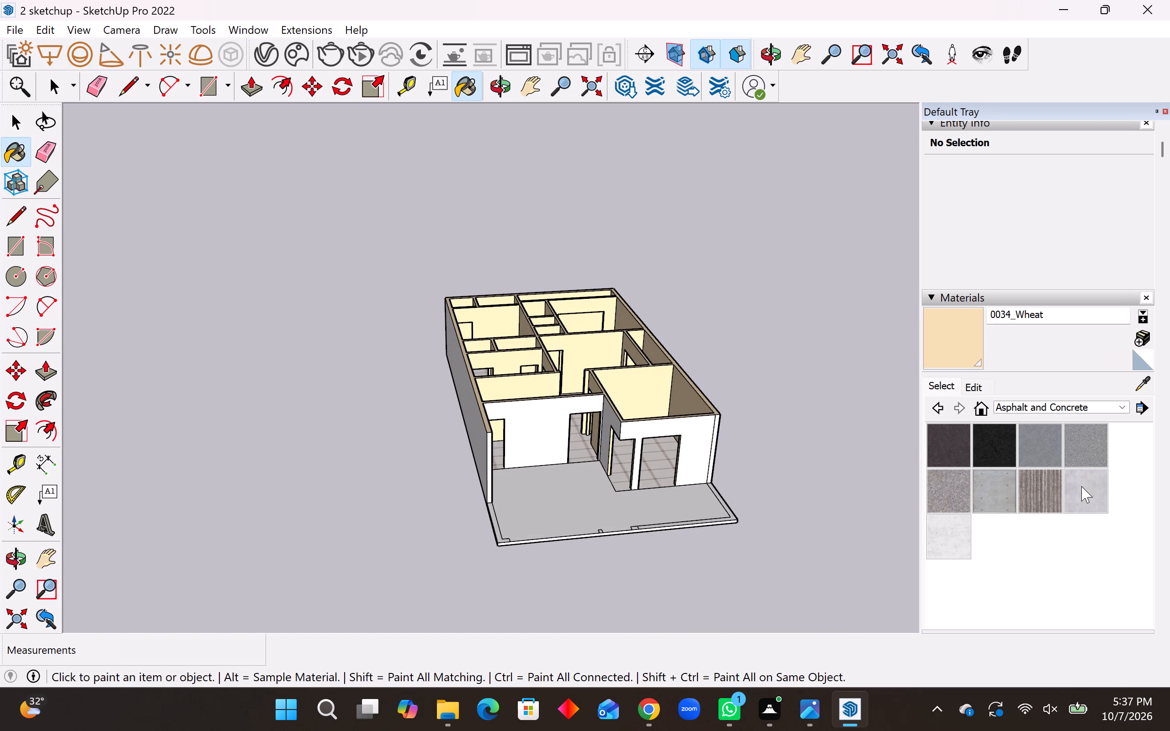
{"action": "left_click", "coordinate": [1081, 486]}
{"action": "middle_click_drag", "start_coordinate": [549, 454], "coordinate": [618, 443]}
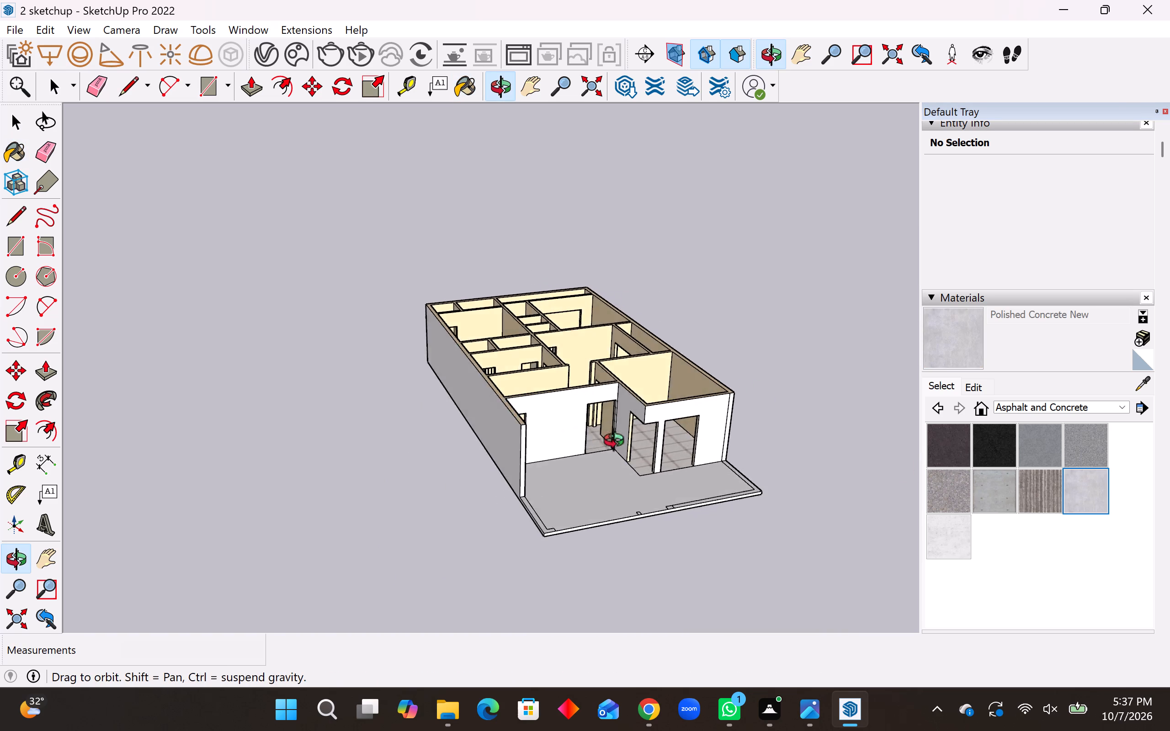
{"action": "middle_click_drag", "start_coordinate": [618, 443], "coordinate": [792, 443]}
{"action": "scroll", "coordinate": [519, 427], "scroll_direction": "up", "scroll_amount": 4}
{"action": "left_click", "coordinate": [538, 419]}
Paint the opposite long exterior wall, beside the projecting front room, with Polished Concrete New.
{"action": "middle_click_drag", "start_coordinate": [652, 422], "coordinate": [367, 396]}
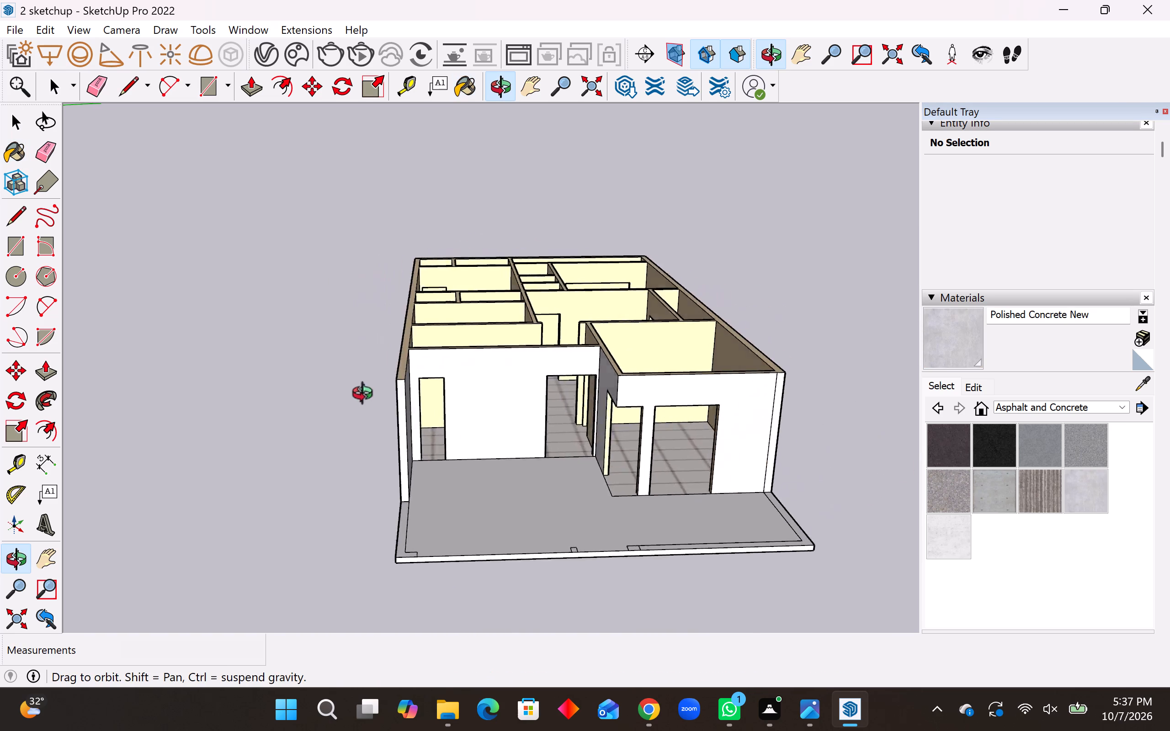
{"action": "middle_click_drag", "start_coordinate": [367, 396], "coordinate": [190, 414]}
{"action": "left_click", "coordinate": [654, 418]}
{"action": "middle_click_drag", "start_coordinate": [591, 449], "coordinate": [561, 445]}
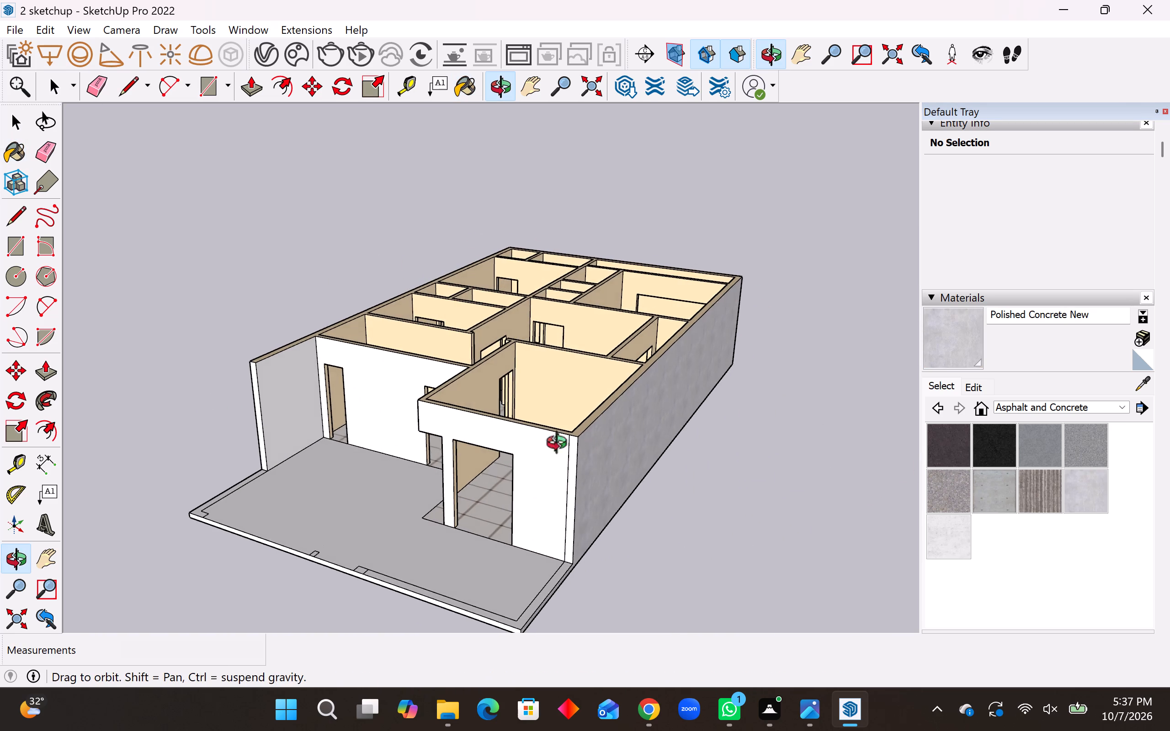
Paint the rear exterior wall of the house with Polished Concrete New.
{"action": "middle_click_drag", "start_coordinate": [561, 445], "coordinate": [288, 437]}
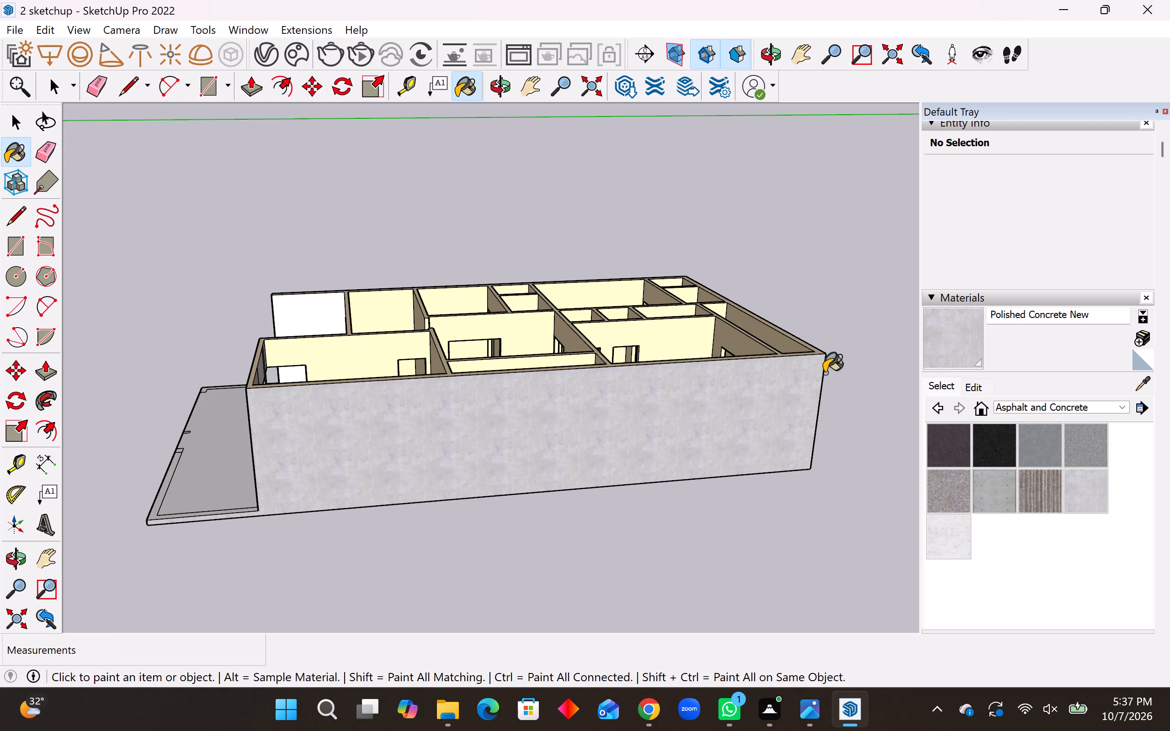
{"action": "middle_click_drag", "start_coordinate": [771, 373], "coordinate": [306, 385]}
{"action": "left_click", "coordinate": [578, 461]}
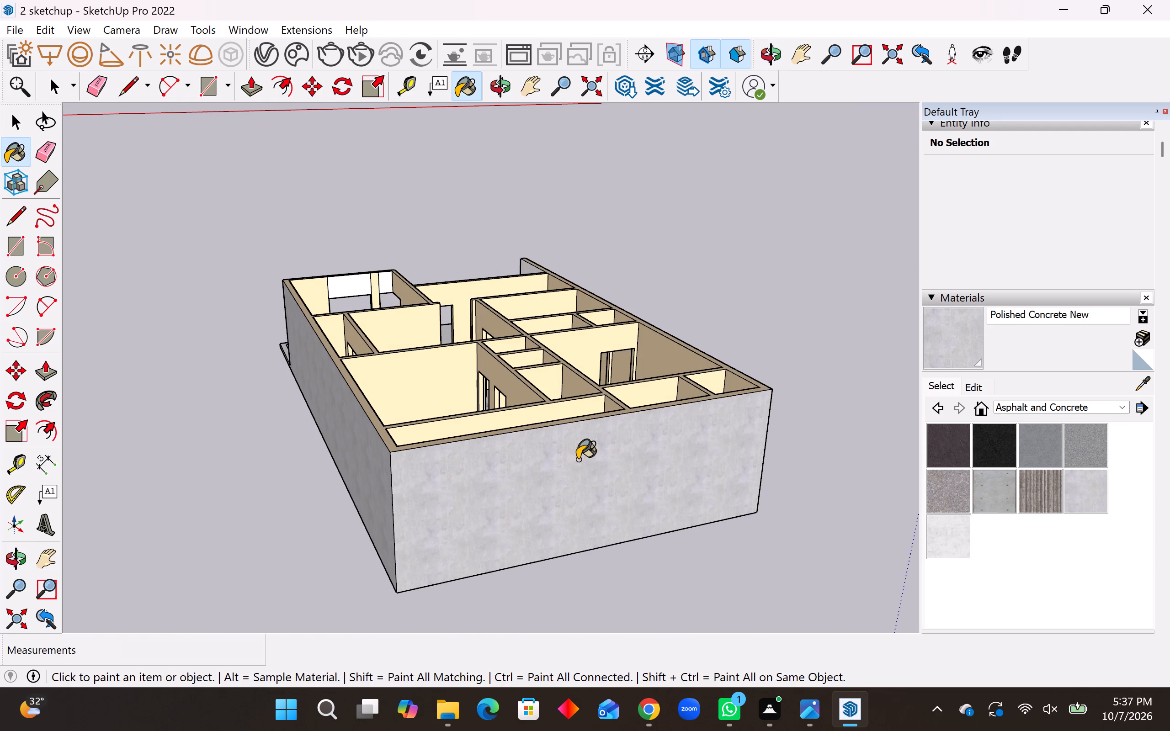
Erase the vertical edges dividing the inner face of the projecting front room's front wall above the openings.
{"action": "middle_click_drag", "start_coordinate": [880, 381], "coordinate": [801, 417]}
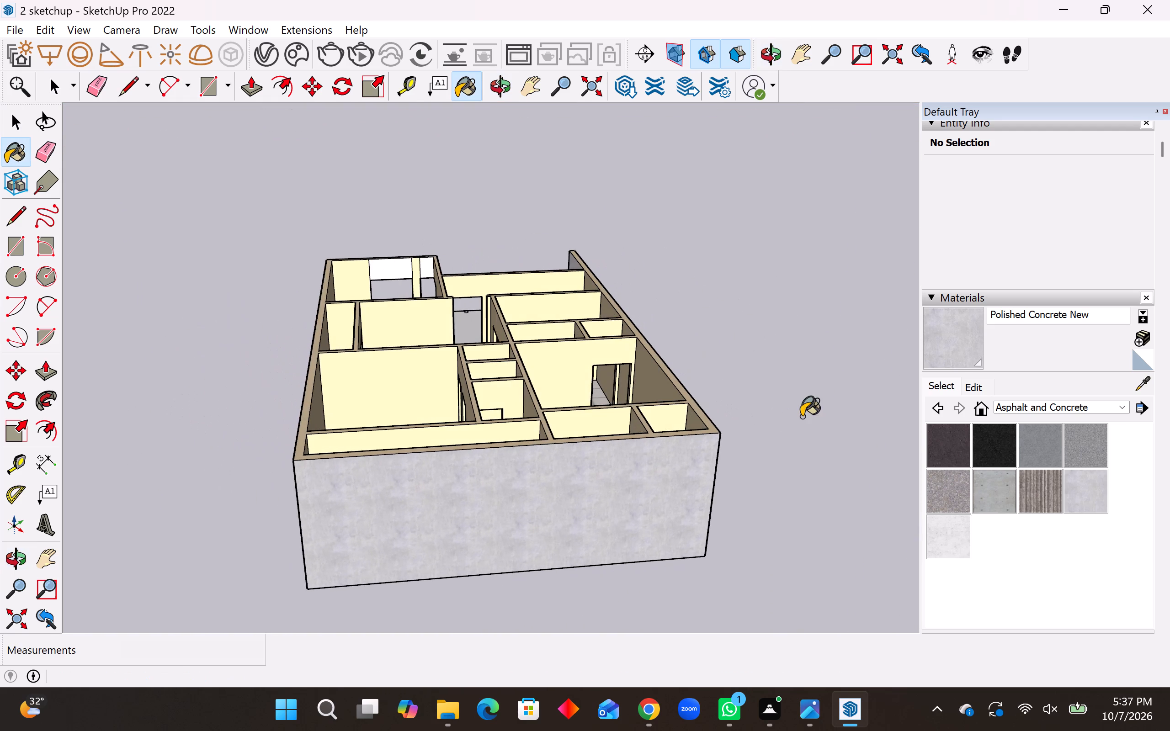
{"action": "scroll", "coordinate": [418, 287], "scroll_direction": "up", "scroll_amount": 12}
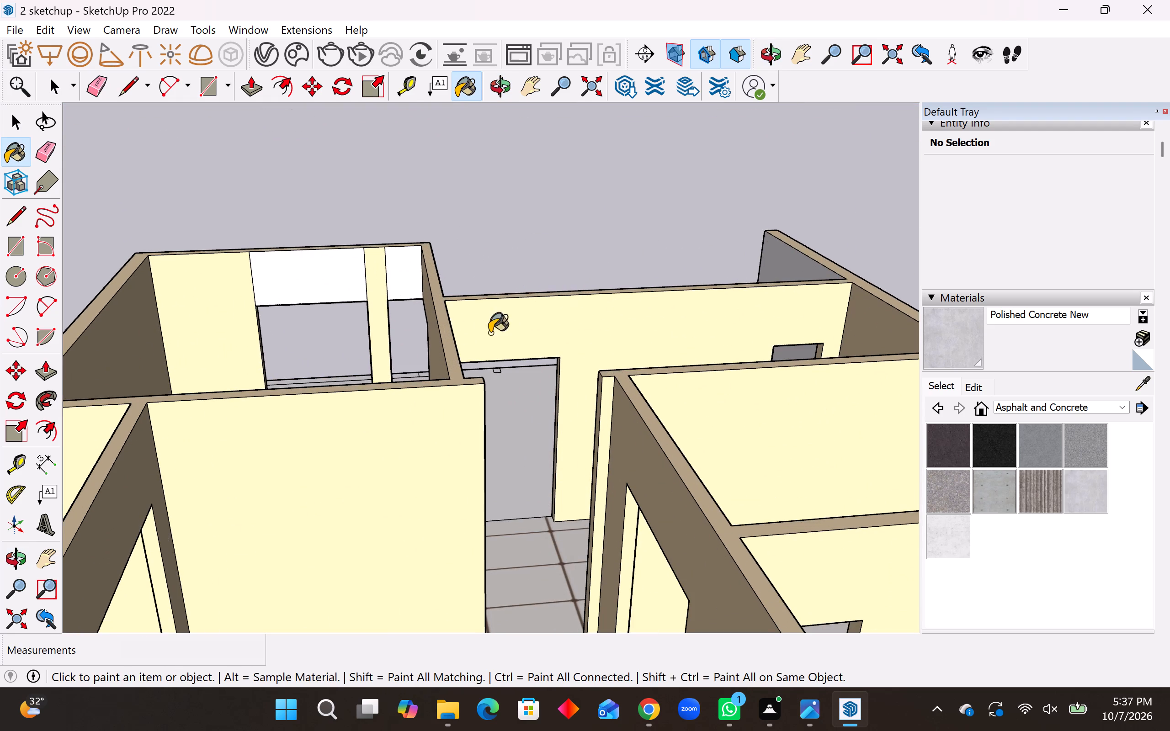
{"action": "middle_click_drag", "start_coordinate": [459, 337], "coordinate": [651, 285]}
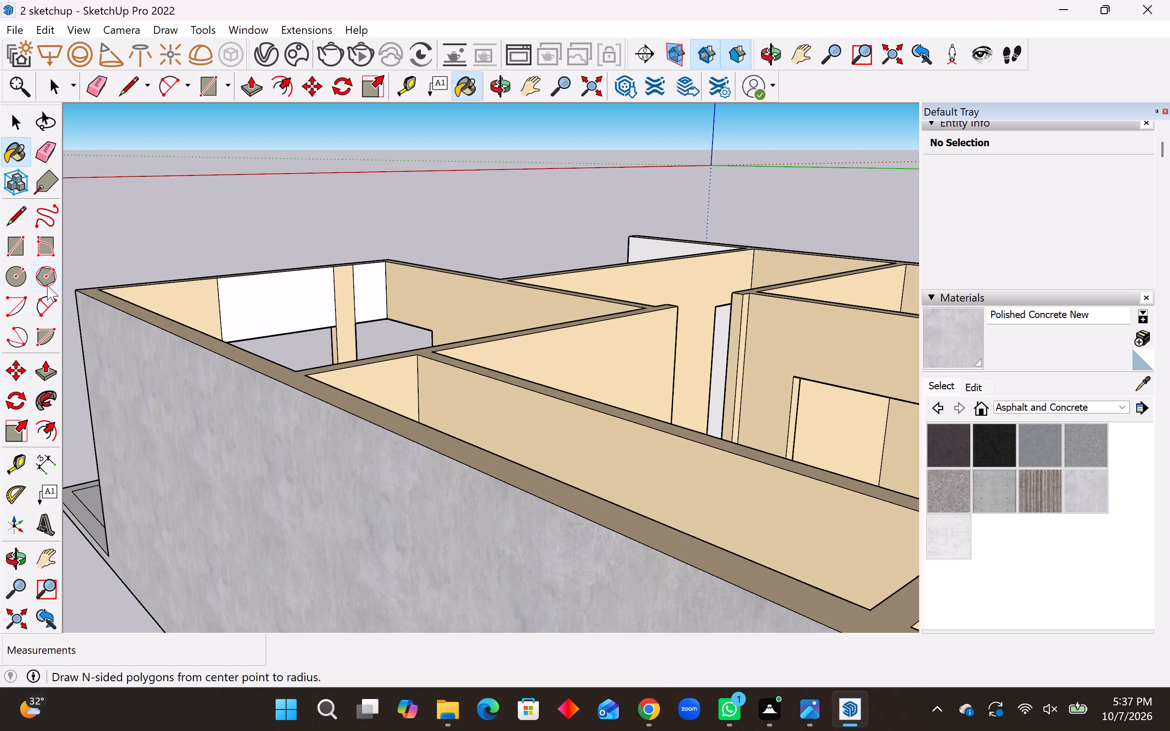
{"action": "left_click", "coordinate": [41, 151]}
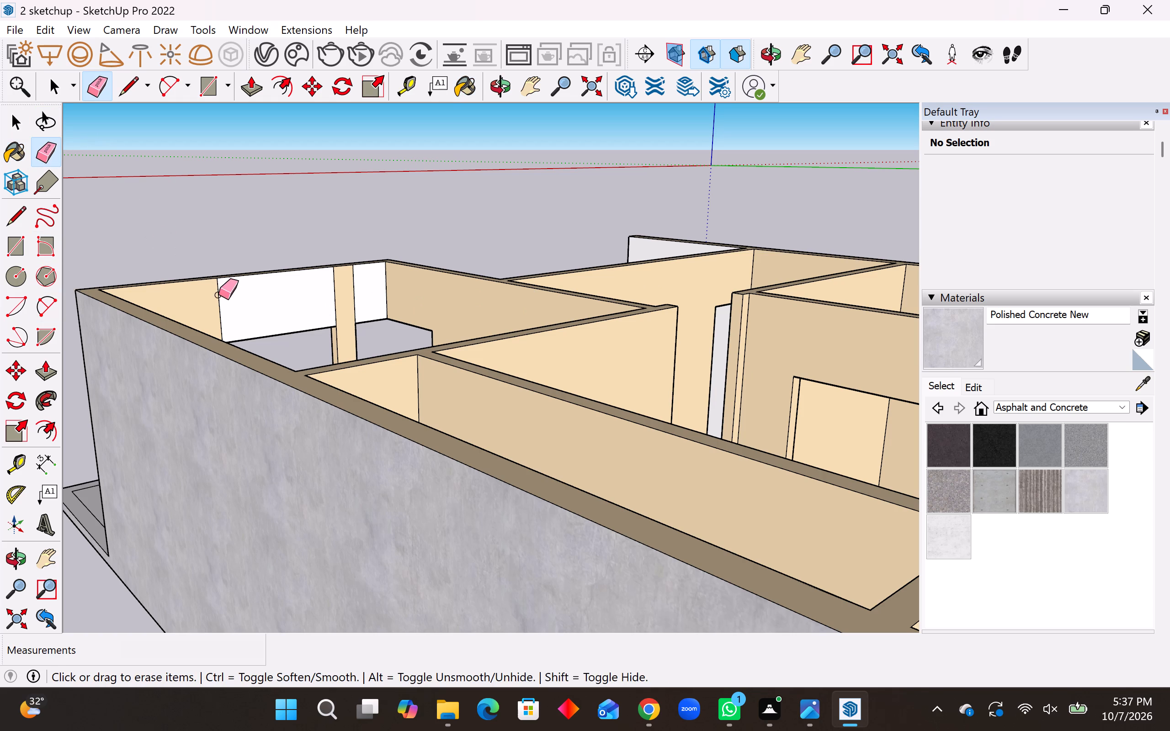
{"action": "left_click_drag", "start_coordinate": [218, 297], "coordinate": [358, 288]}
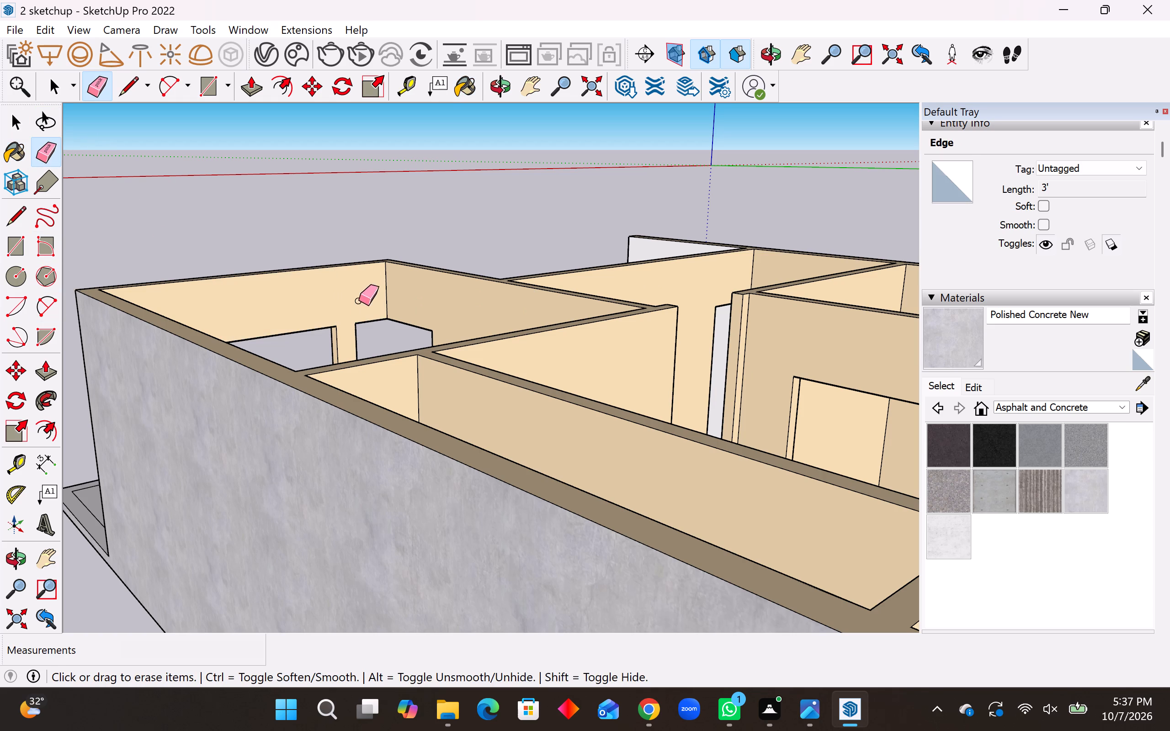
Paint the end and inner face of the side wall extending along the front terrace with Polished Concrete New.
{"action": "scroll", "coordinate": [354, 343], "scroll_direction": "down", "scroll_amount": 3}
{"action": "middle_click_drag", "start_coordinate": [707, 274], "coordinate": [464, 356]}
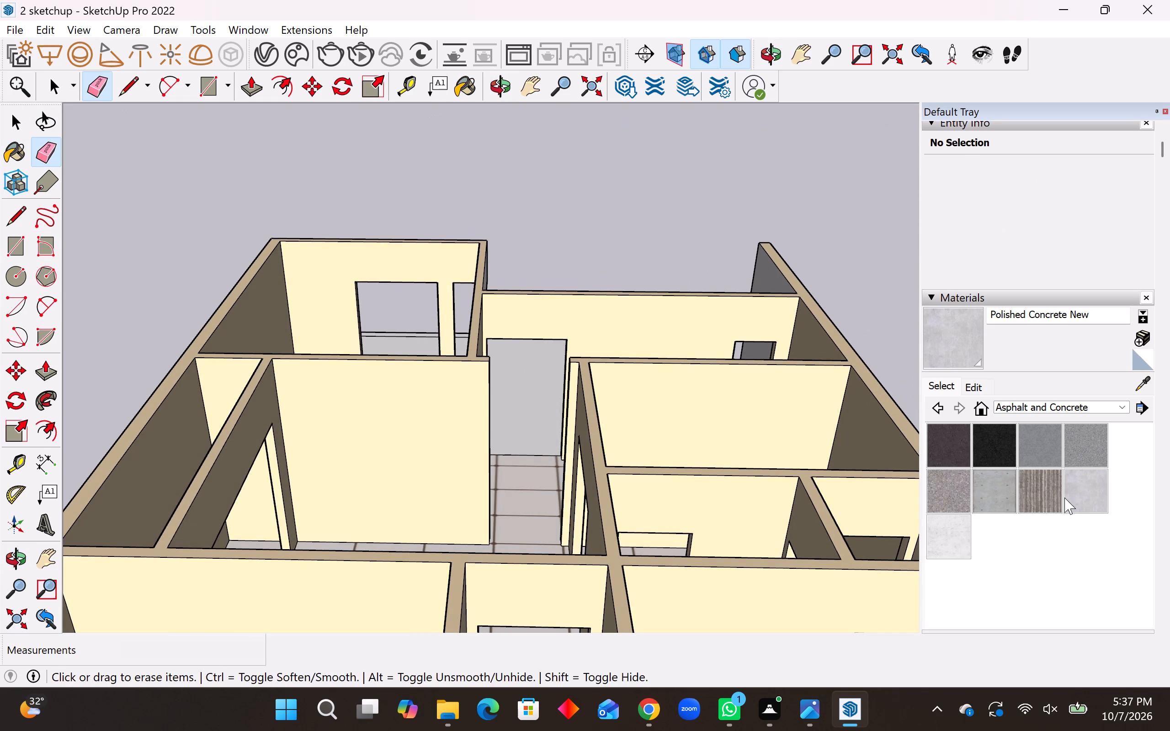
{"action": "left_click", "coordinate": [1073, 496]}
{"action": "middle_click_drag", "start_coordinate": [924, 421], "coordinate": [682, 283]}
{"action": "scroll", "coordinate": [682, 278], "scroll_direction": "down", "scroll_amount": 7}
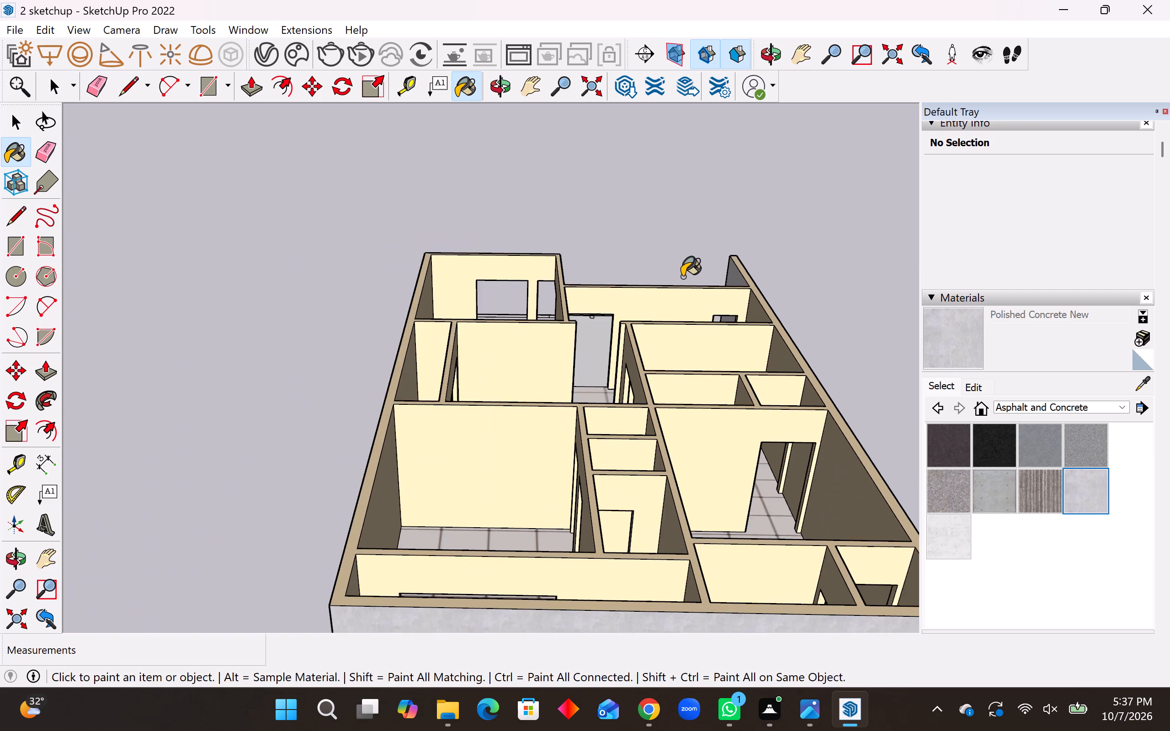
{"action": "scroll", "coordinate": [682, 277], "scroll_direction": "down", "scroll_amount": 9}
{"action": "middle_click_drag", "start_coordinate": [724, 455], "coordinate": [281, 369]}
{"action": "middle_click_drag", "start_coordinate": [723, 397], "coordinate": [721, 397]}
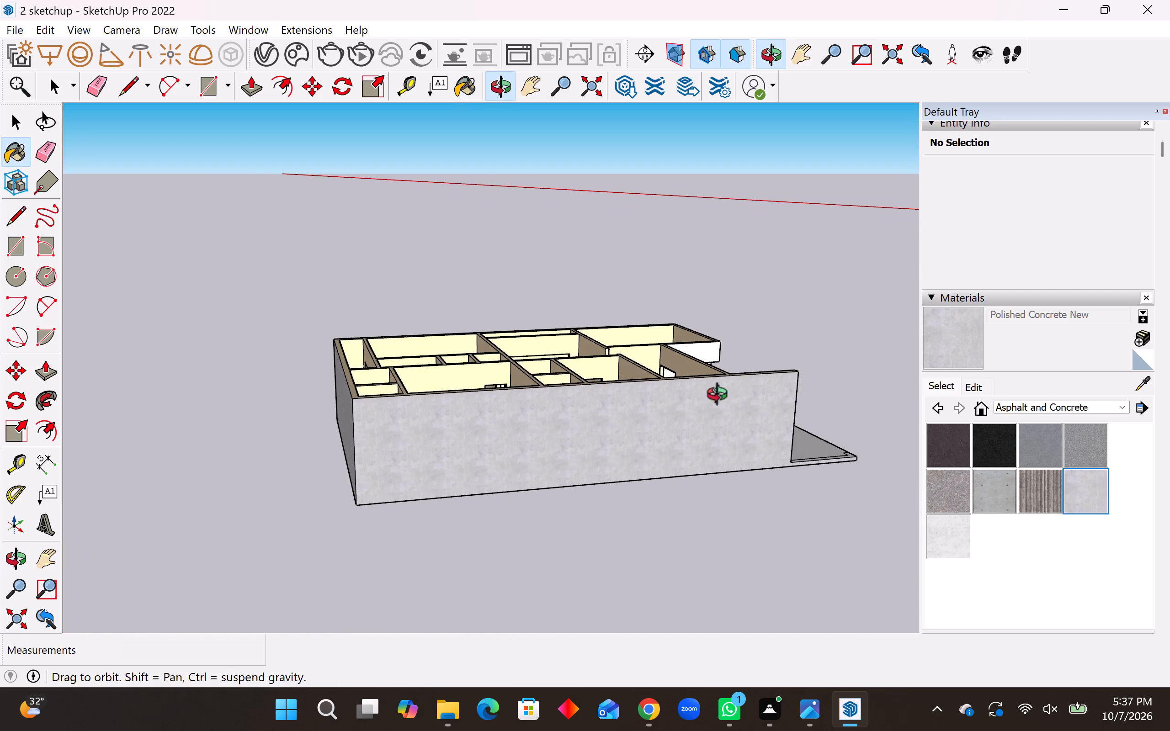
{"action": "middle_click_drag", "start_coordinate": [721, 397], "coordinate": [102, 379]}
{"action": "middle_click_drag", "start_coordinate": [485, 406], "coordinate": [467, 386]}
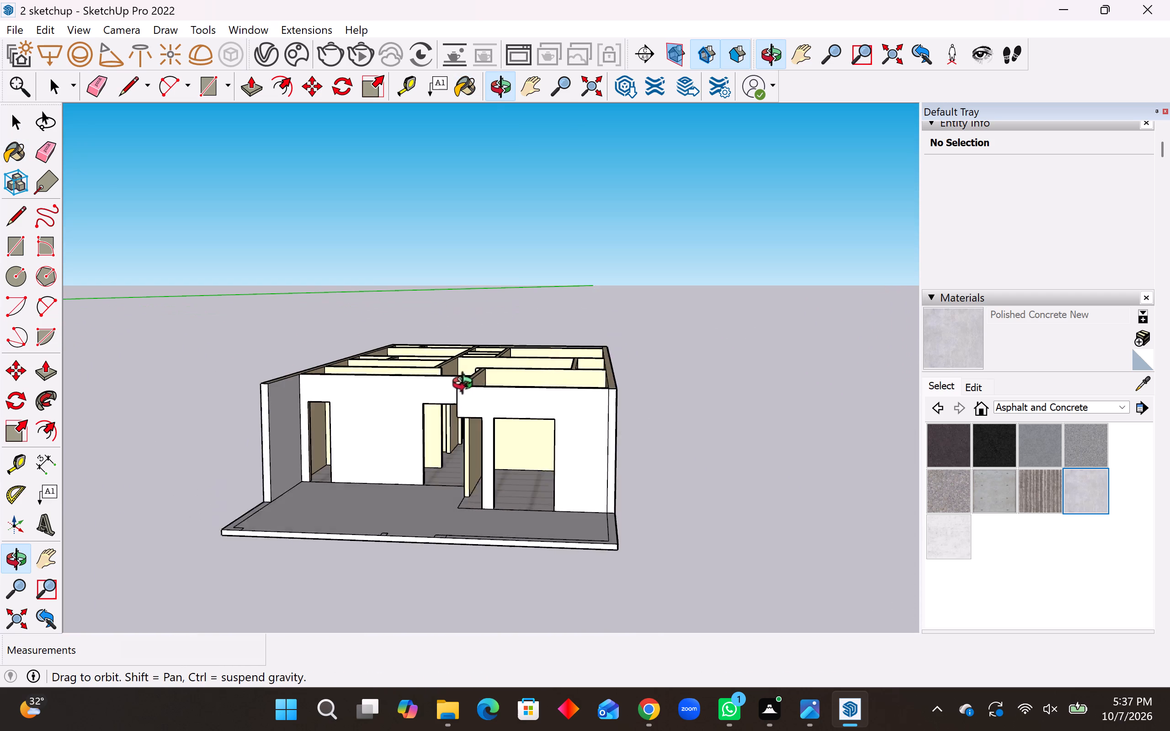
{"action": "middle_click_drag", "start_coordinate": [467, 386], "coordinate": [467, 386]}
{"action": "middle_click_drag", "start_coordinate": [250, 459], "coordinate": [132, 459]}
{"action": "scroll", "coordinate": [213, 417], "scroll_direction": "up", "scroll_amount": 4}
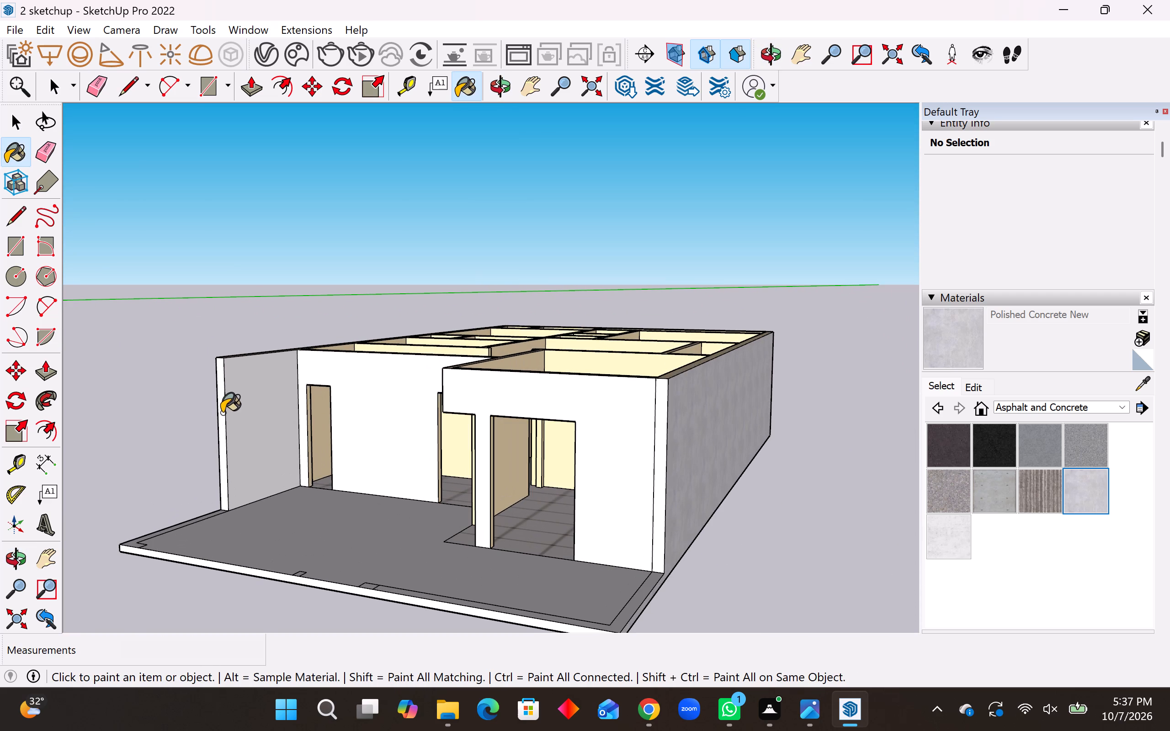
{"action": "double_click", "coordinate": [222, 413]}
{"action": "left_click", "coordinate": [242, 400]}
Paint the terrace-facing front wall and the projecting front room's front, corner strip and side faces with Polished Concrete New.
{"action": "left_click", "coordinate": [378, 371]}
{"action": "left_click", "coordinate": [506, 407]}
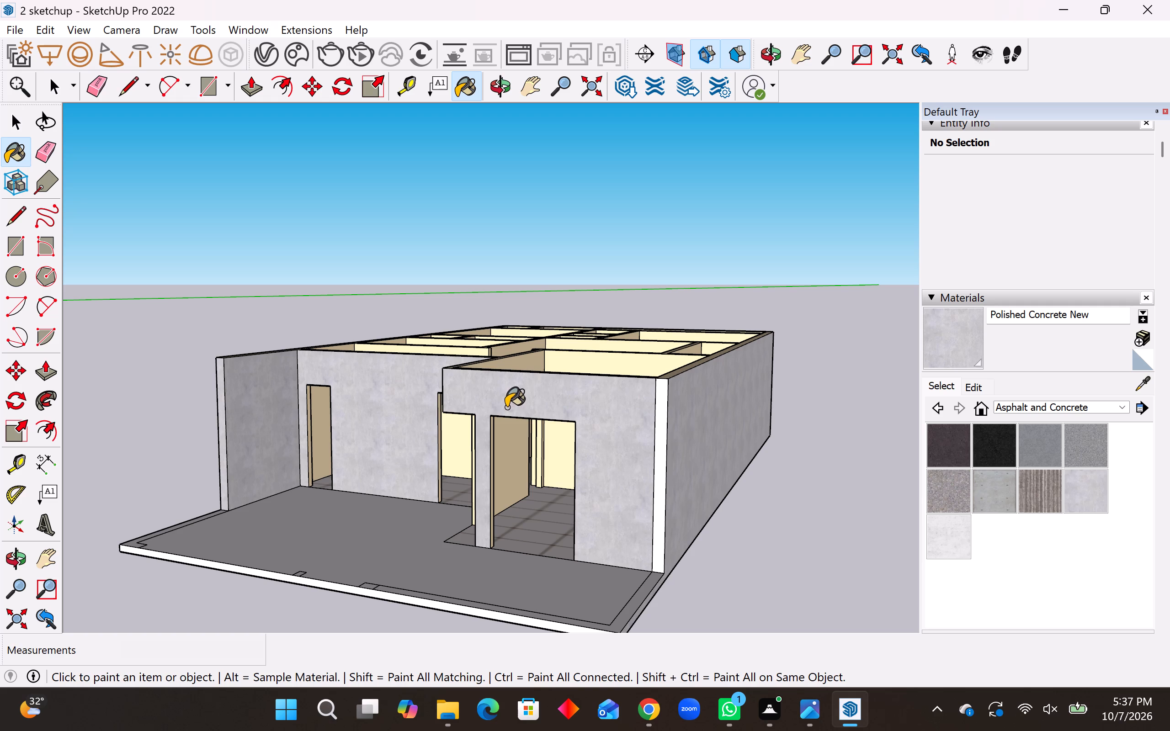
{"action": "left_click", "coordinate": [659, 473]}
{"action": "middle_click_drag", "start_coordinate": [587, 482], "coordinate": [864, 455]}
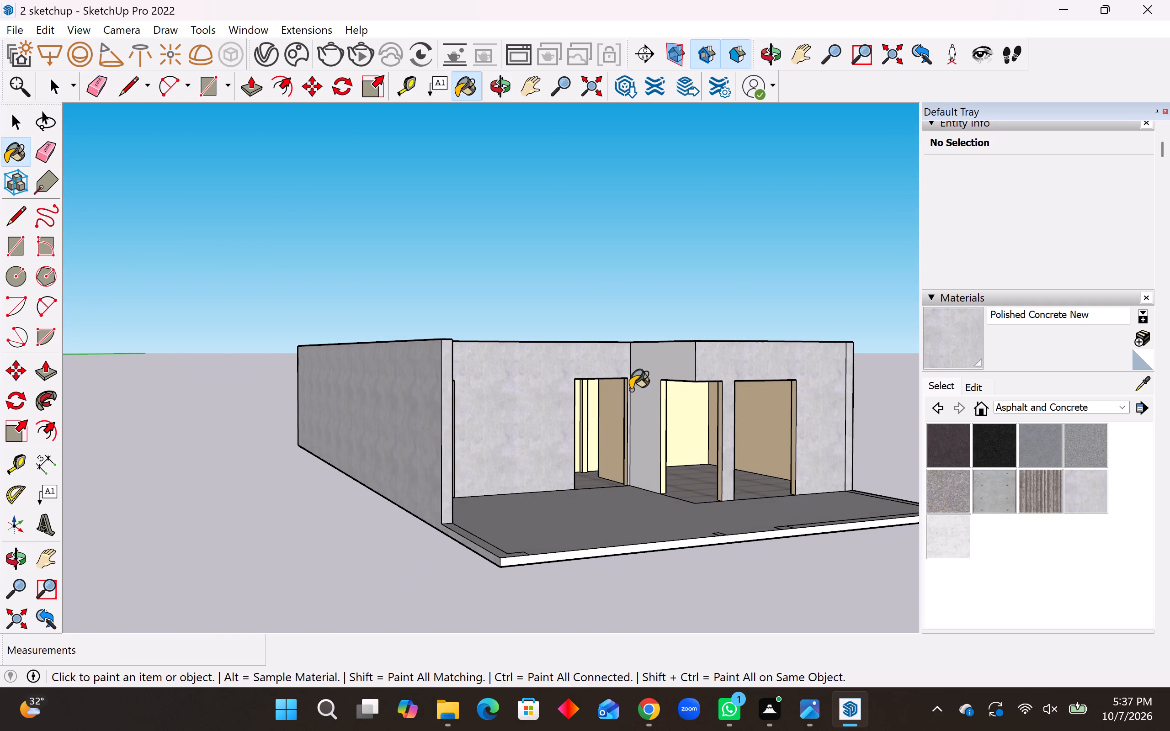
{"action": "left_click", "coordinate": [637, 386]}
Paint the front terrace floor with Carrera Marble from the Stone collection.
{"action": "scroll", "coordinate": [634, 394], "scroll_direction": "up", "scroll_amount": 7}
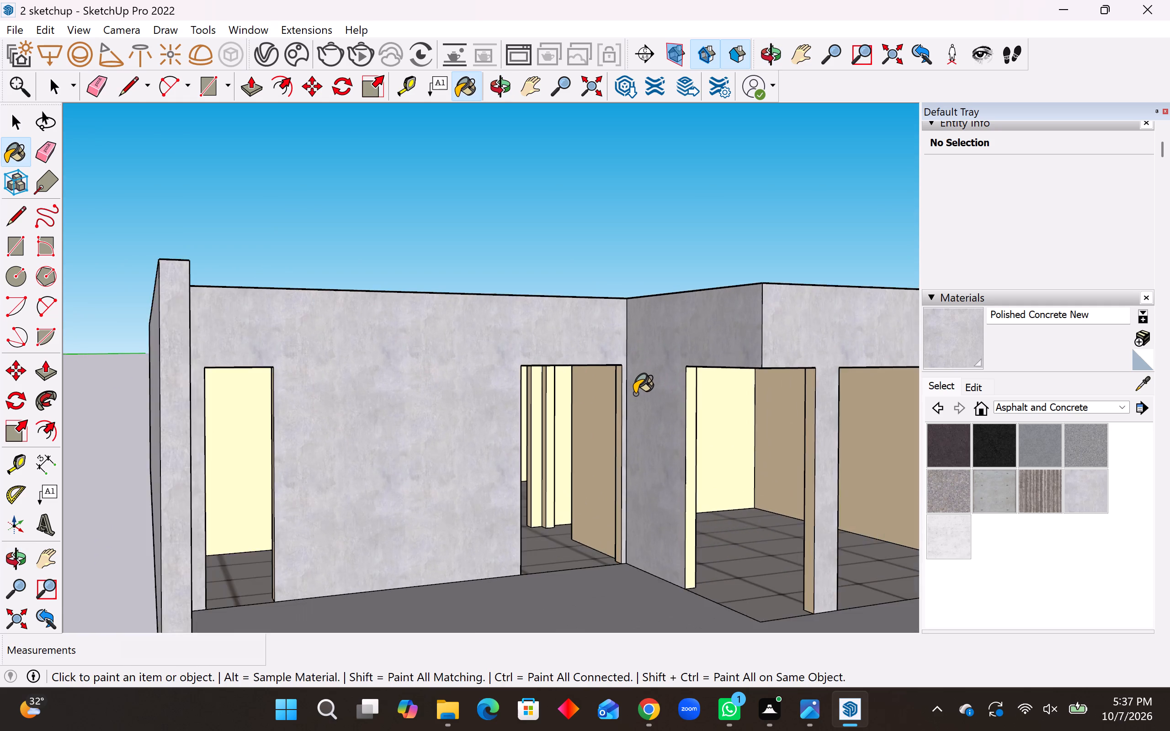
{"action": "scroll", "coordinate": [634, 394], "scroll_direction": "up", "scroll_amount": 2}
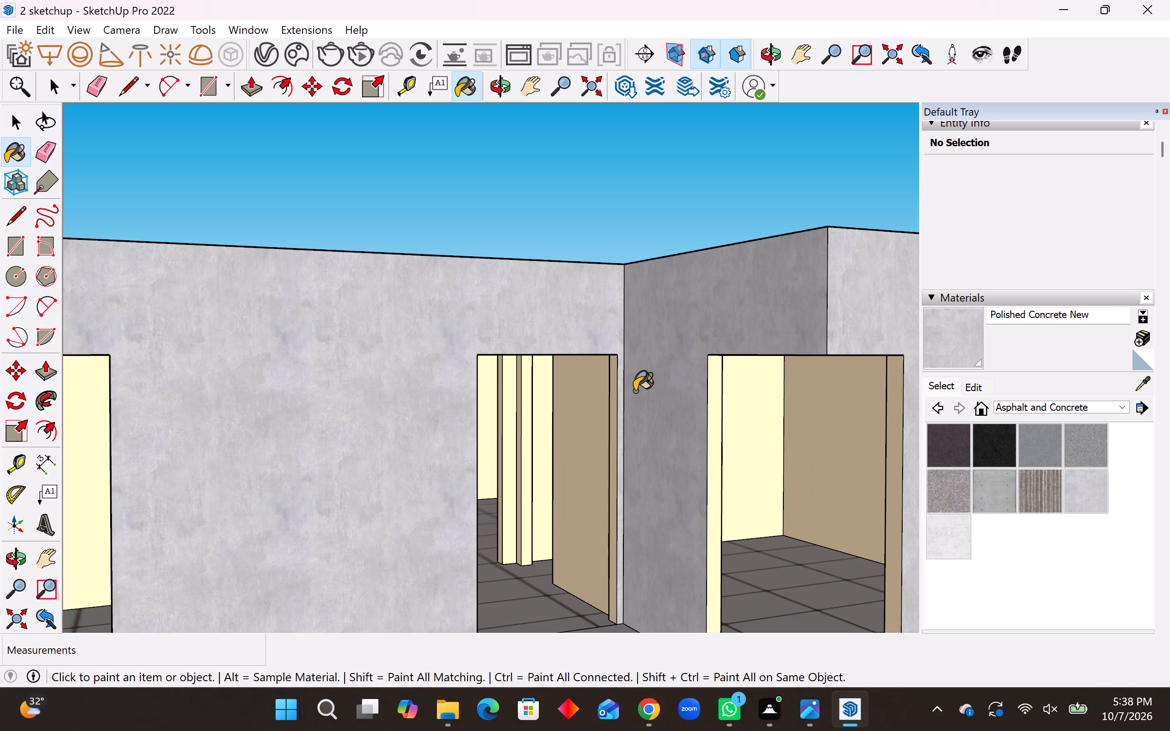
{"action": "scroll", "coordinate": [685, 420], "scroll_direction": "down", "scroll_amount": 8}
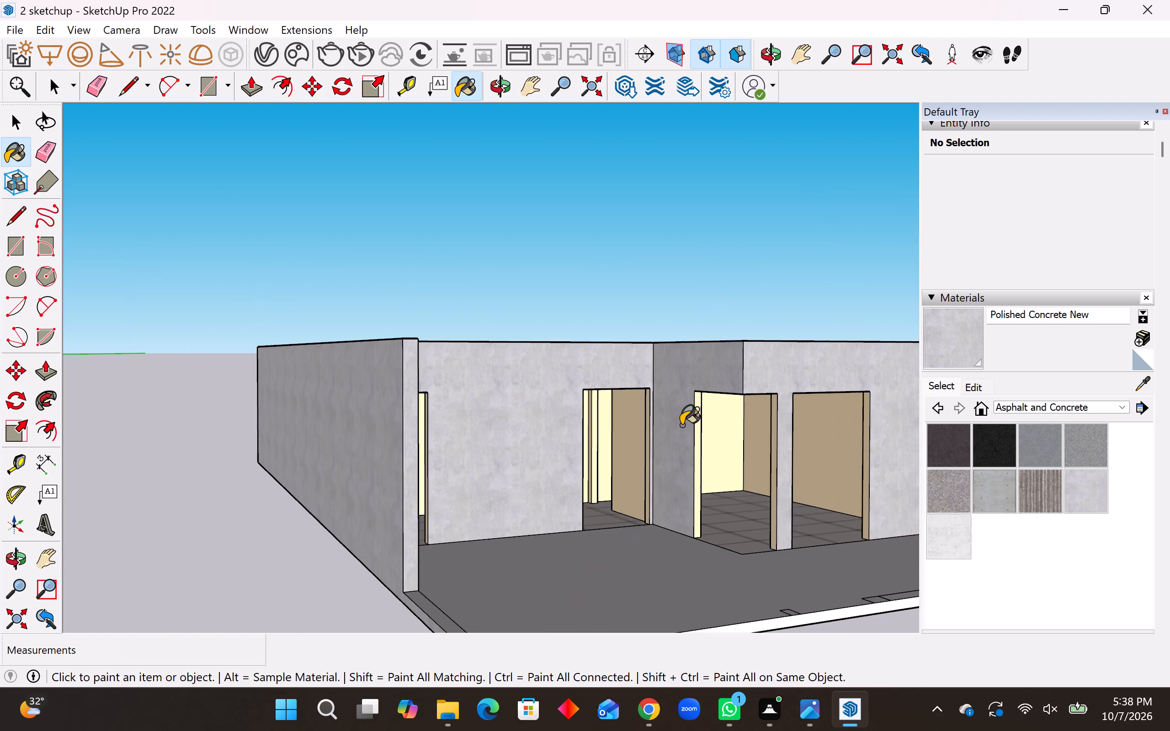
{"action": "middle_click_drag", "start_coordinate": [675, 426], "coordinate": [648, 493]}
{"action": "scroll", "coordinate": [642, 471], "scroll_direction": "down", "scroll_amount": 4}
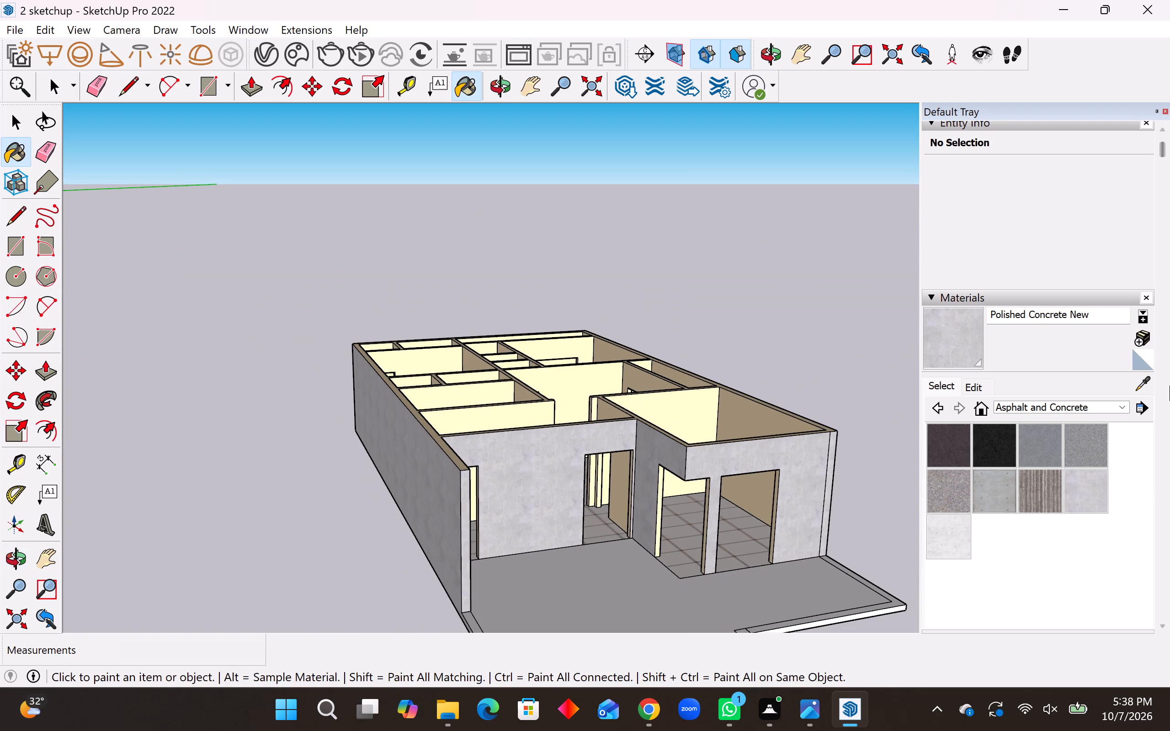
{"action": "left_click", "coordinate": [1106, 404]}
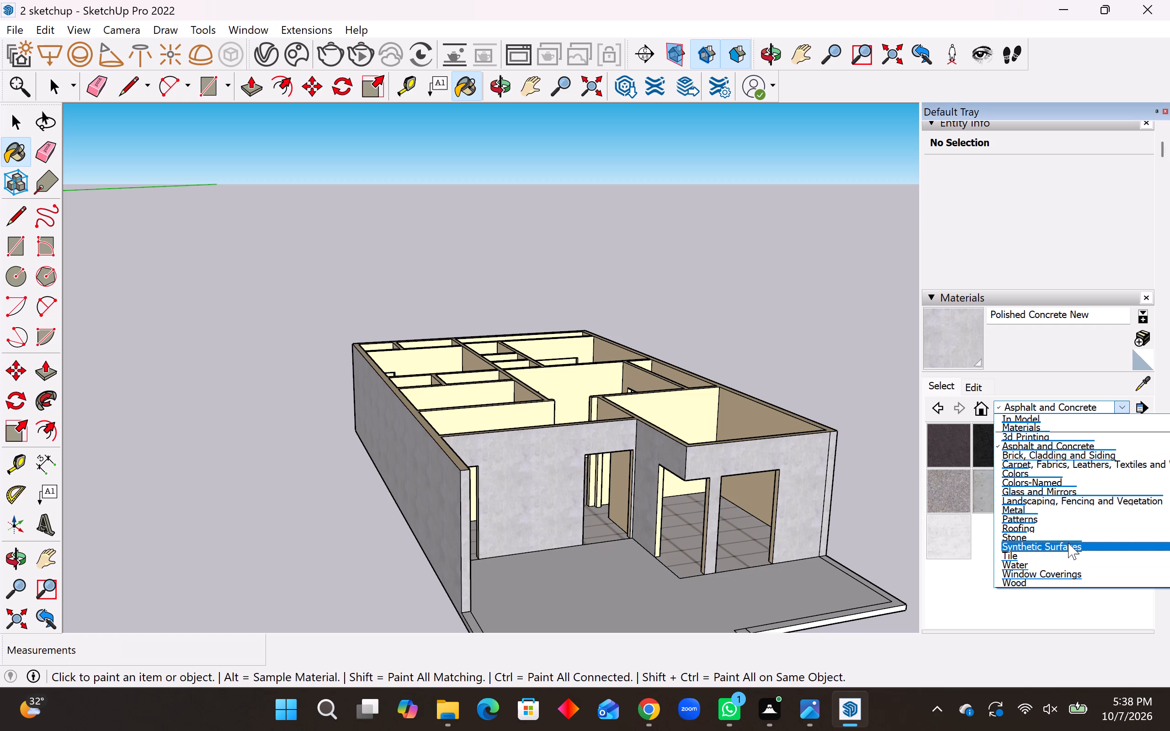
{"action": "left_click", "coordinate": [1068, 540]}
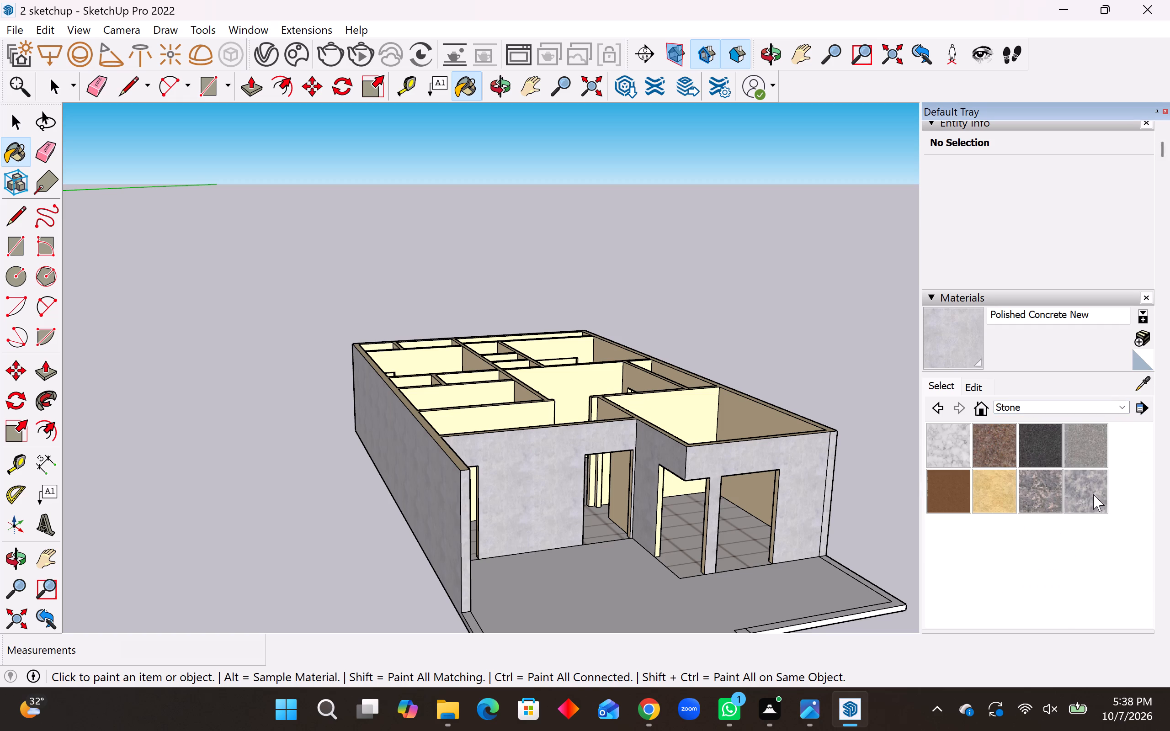
{"action": "left_click", "coordinate": [941, 451]}
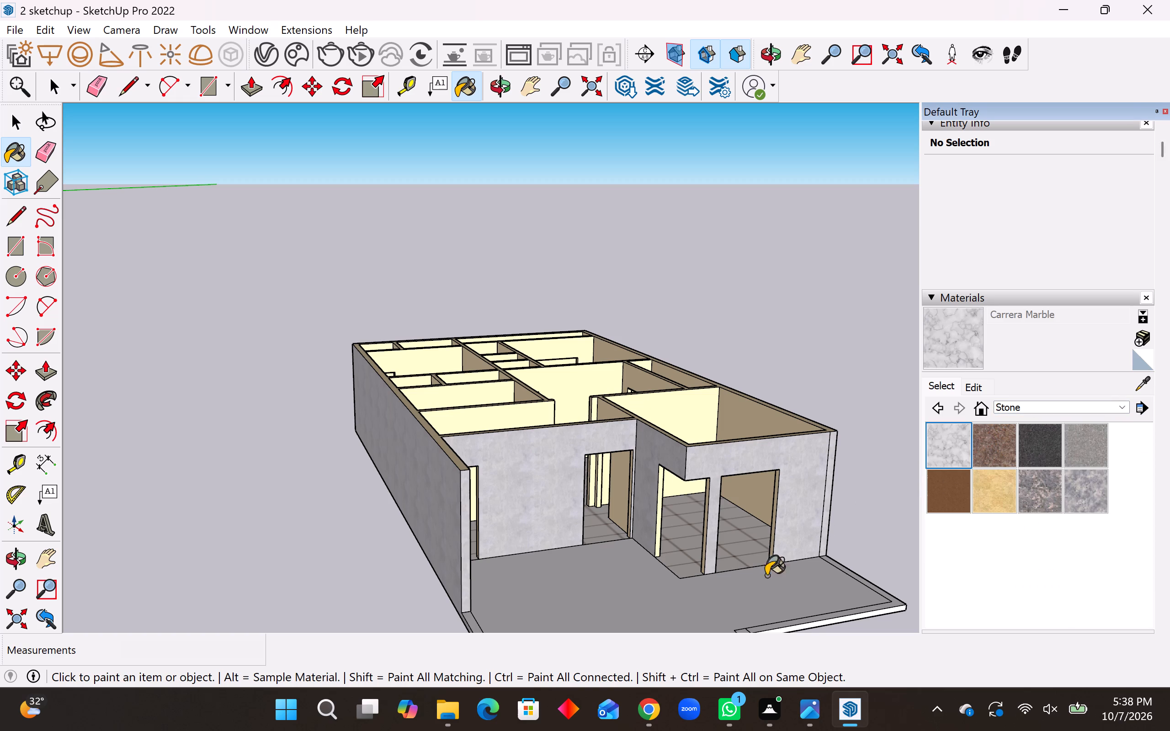
{"action": "left_click", "coordinate": [545, 609]}
Set the Carrera Marble texture size to 8' on the terrace floor.
{"action": "scroll", "coordinate": [706, 451], "scroll_direction": "down", "scroll_amount": 5}
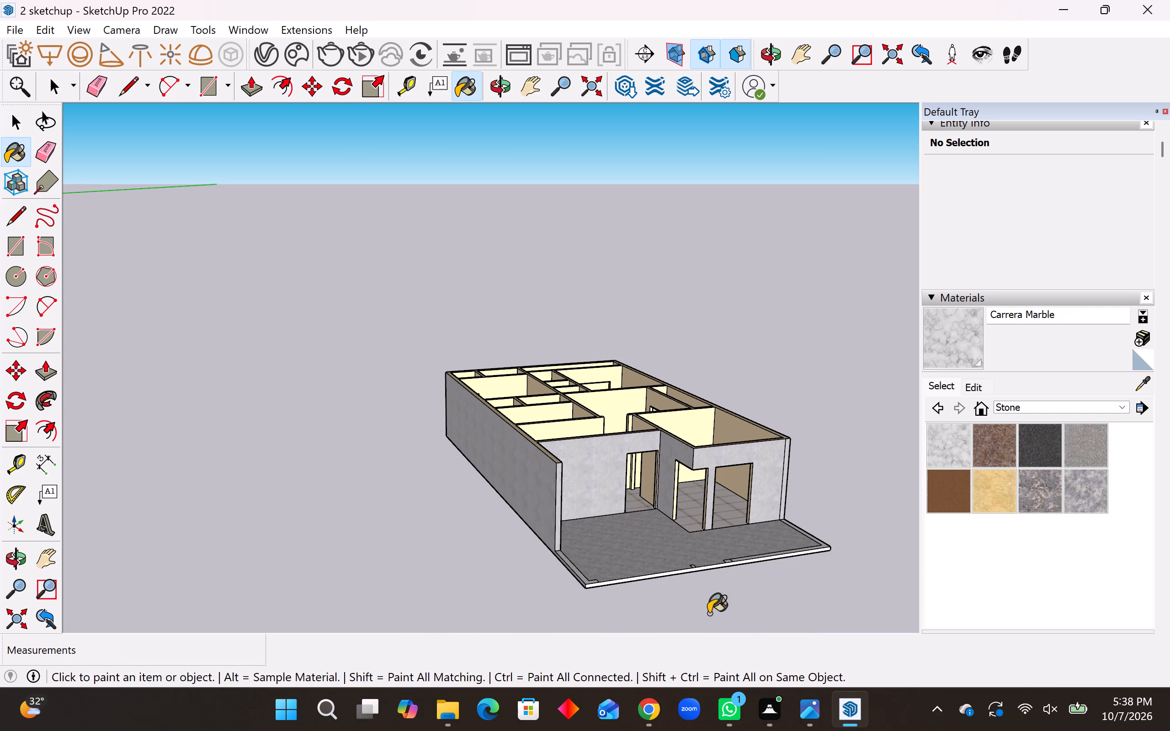
{"action": "middle_click_drag", "start_coordinate": [708, 551], "coordinate": [700, 662]}
{"action": "scroll", "coordinate": [670, 596], "scroll_direction": "up", "scroll_amount": 8}
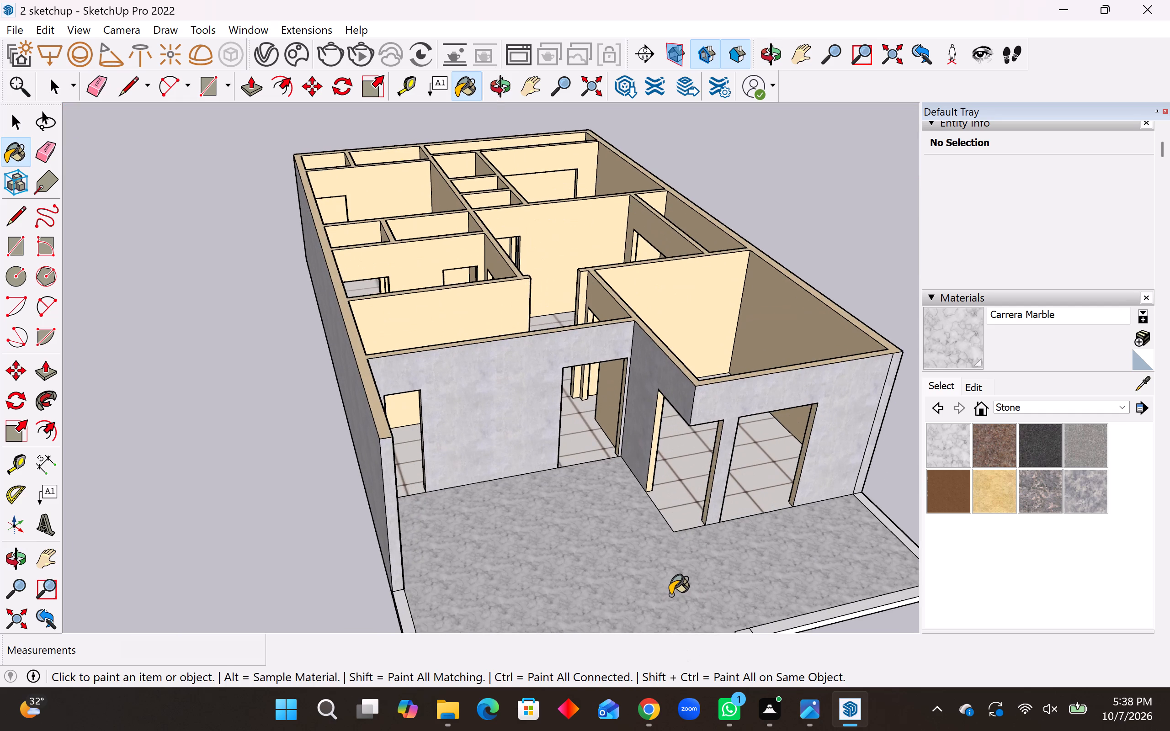
{"action": "scroll", "coordinate": [659, 522], "scroll_direction": "down", "scroll_amount": 3}
{"action": "scroll", "coordinate": [702, 578], "scroll_direction": "up", "scroll_amount": 4}
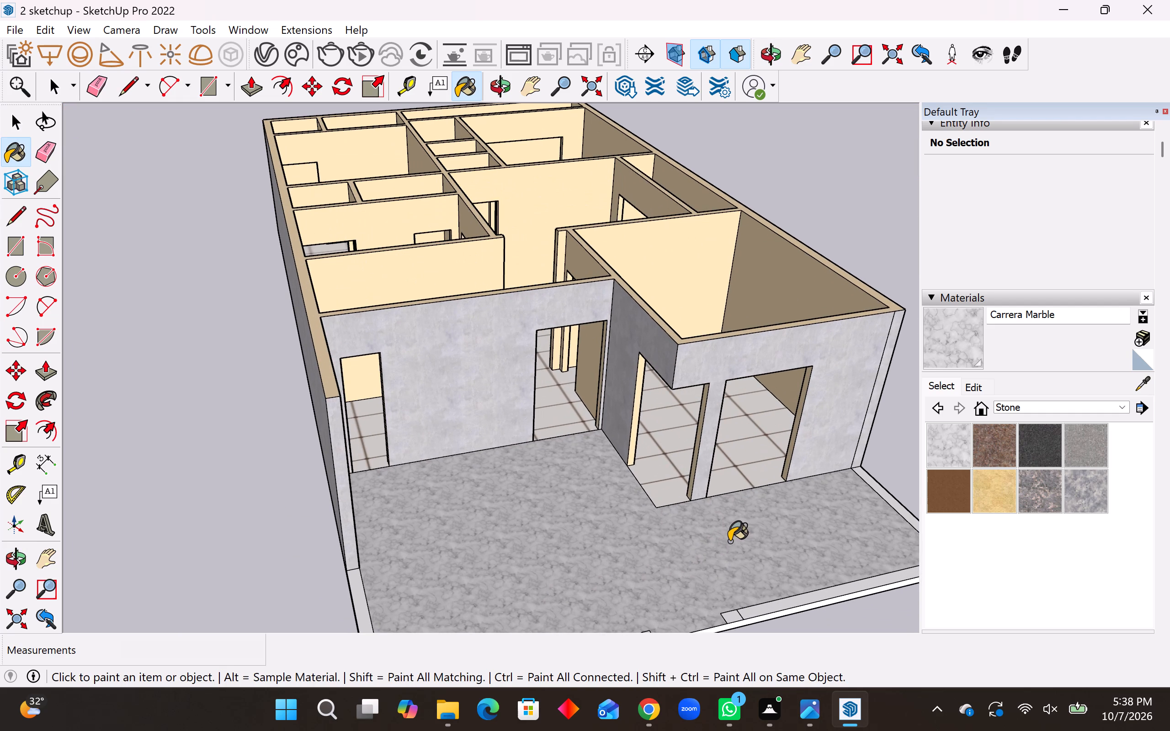
{"action": "left_click", "coordinate": [973, 387]}
{"action": "left_click_drag", "start_coordinate": [980, 588], "coordinate": [950, 588]}
{"action": "left_click", "coordinate": [950, 588]}
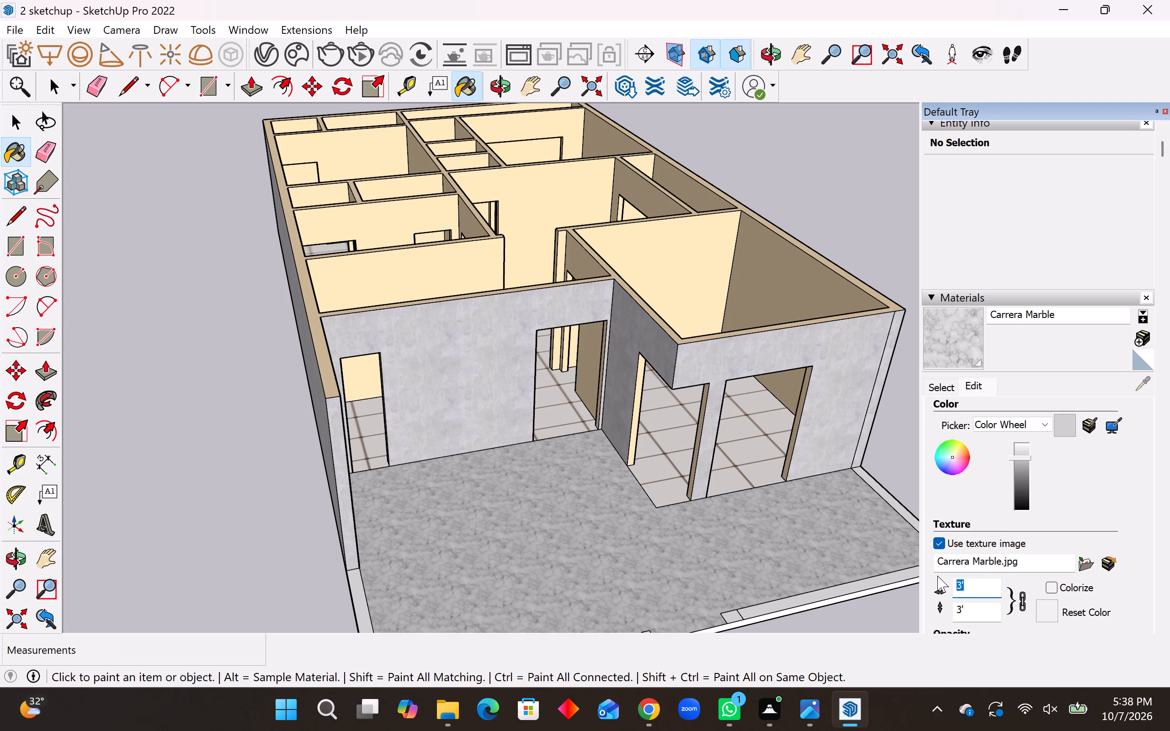
{"action": "type", "text": "8'"}
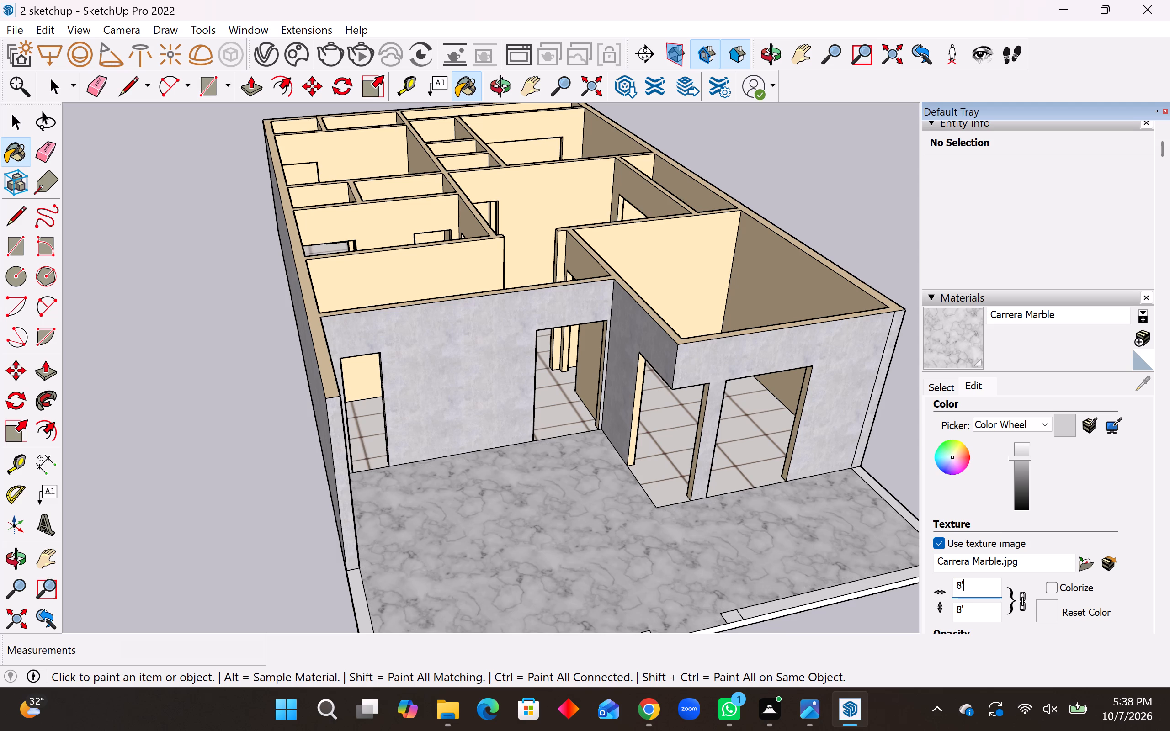
Examine the terrace and the room floors and walls from above to check the applied materials.
{"action": "scroll", "coordinate": [31, 460], "scroll_direction": "down", "scroll_amount": 4}
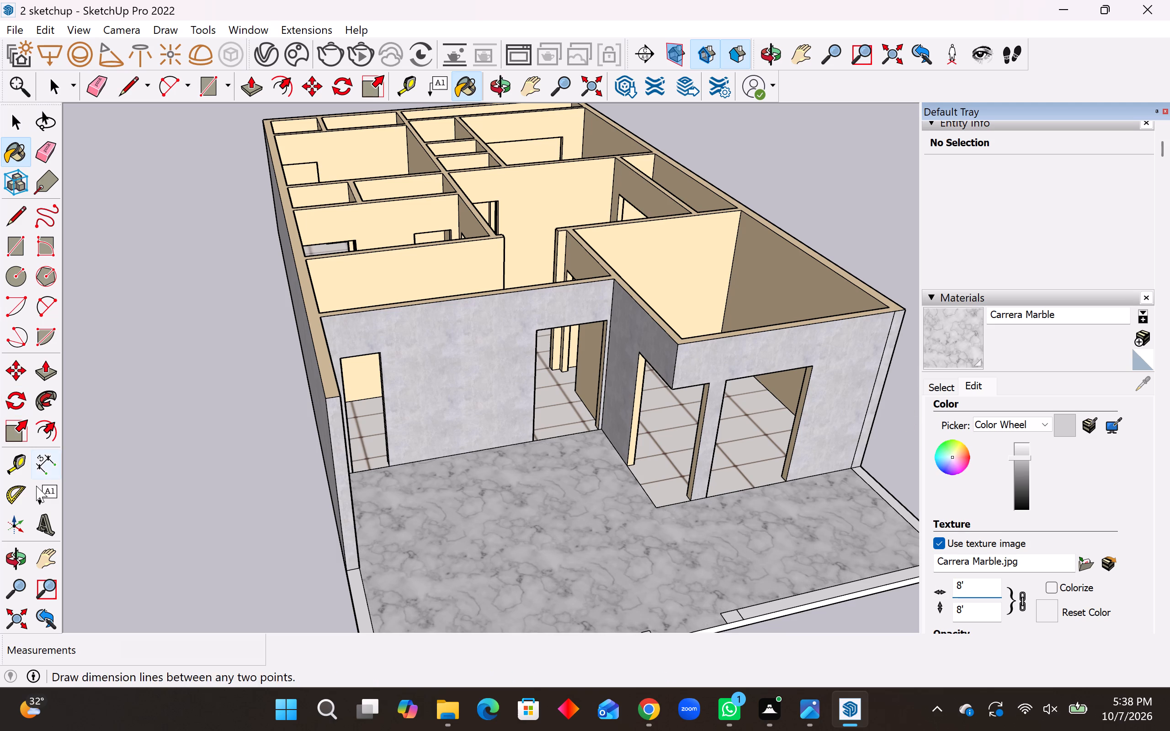
{"action": "scroll", "coordinate": [191, 688], "scroll_direction": "down", "scroll_amount": 12}
{"action": "middle_click_drag", "start_coordinate": [352, 524], "coordinate": [346, 614]}
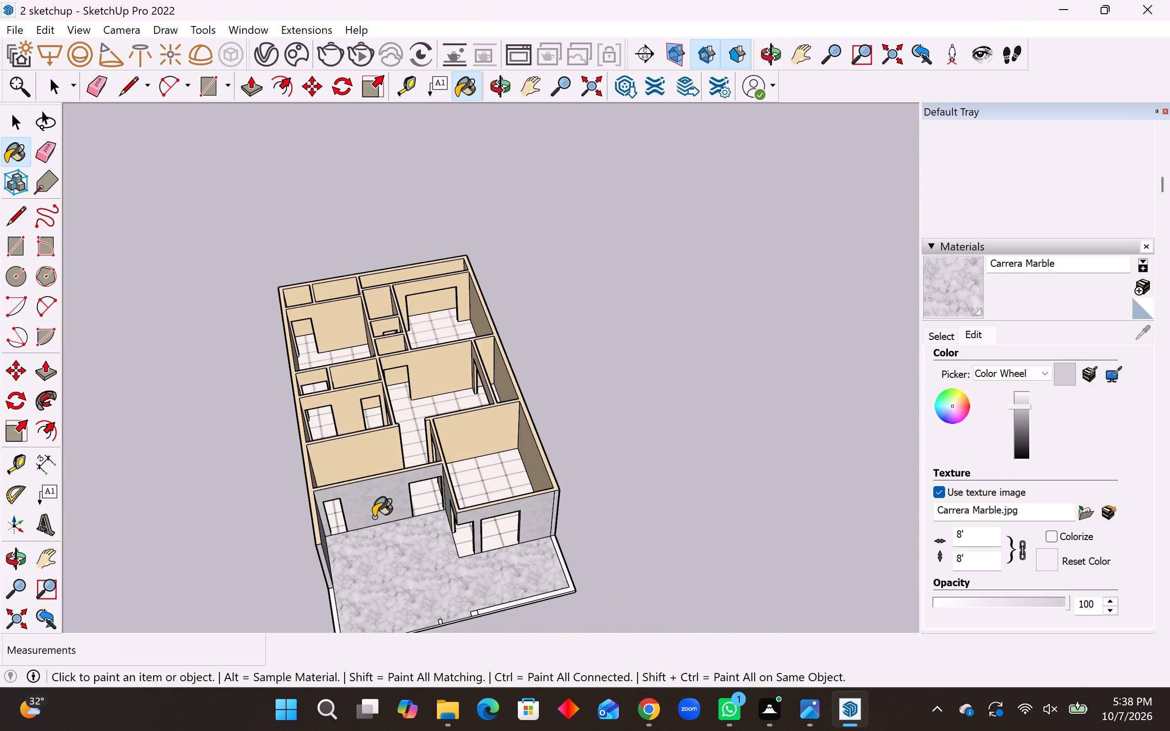
{"action": "scroll", "coordinate": [376, 507], "scroll_direction": "up", "scroll_amount": 6}
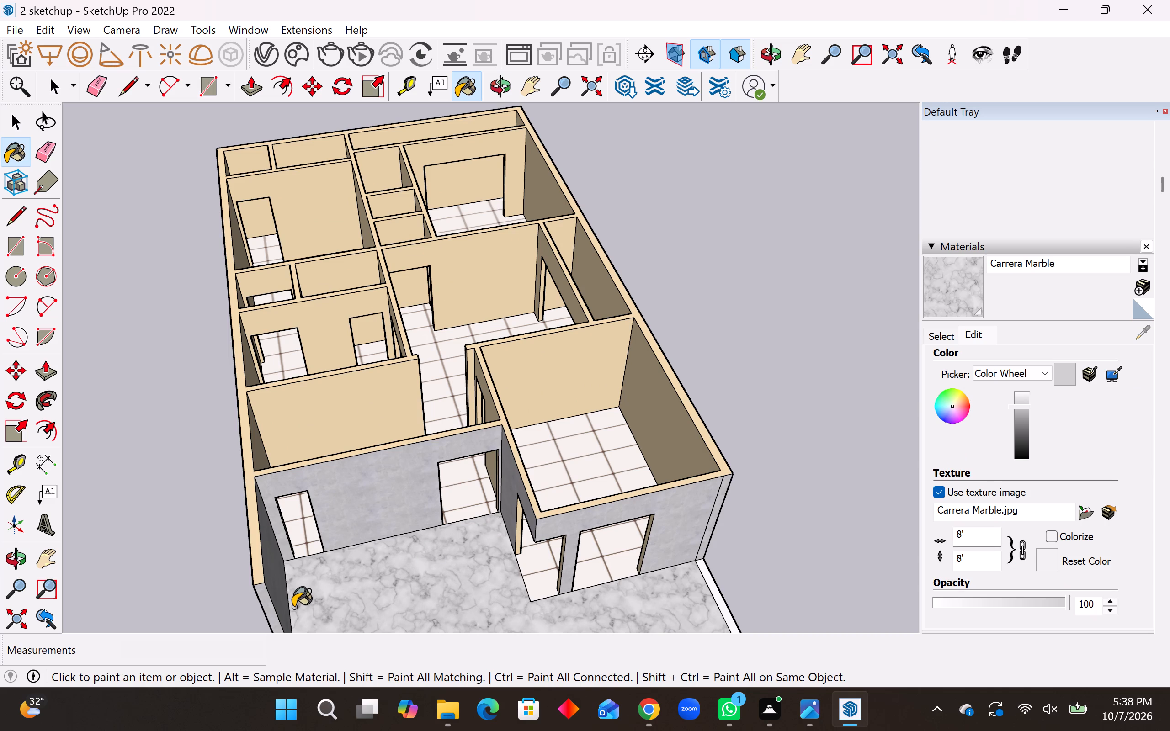
{"action": "scroll", "coordinate": [293, 607], "scroll_direction": "down", "scroll_amount": 4}
{"action": "scroll", "coordinate": [450, 526], "scroll_direction": "up", "scroll_amount": 5}
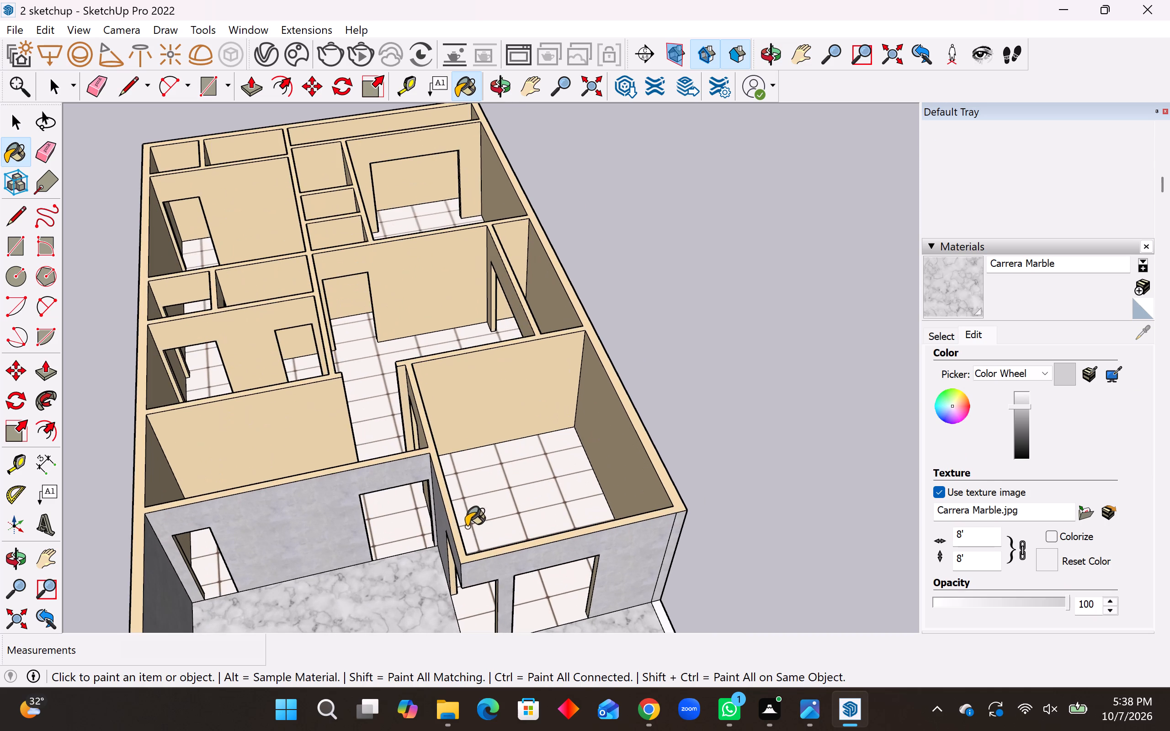
{"action": "scroll", "coordinate": [531, 533], "scroll_direction": "down", "scroll_amount": 4}
{"action": "scroll", "coordinate": [512, 497], "scroll_direction": "up", "scroll_amount": 1}
{"action": "scroll", "coordinate": [512, 497], "scroll_direction": "down", "scroll_amount": 3}
{"action": "middle_click_drag", "start_coordinate": [518, 496], "coordinate": [441, 503]}
{"action": "scroll", "coordinate": [331, 508], "scroll_direction": "up", "scroll_amount": 9}
{"action": "scroll", "coordinate": [335, 508], "scroll_direction": "down", "scroll_amount": 2}
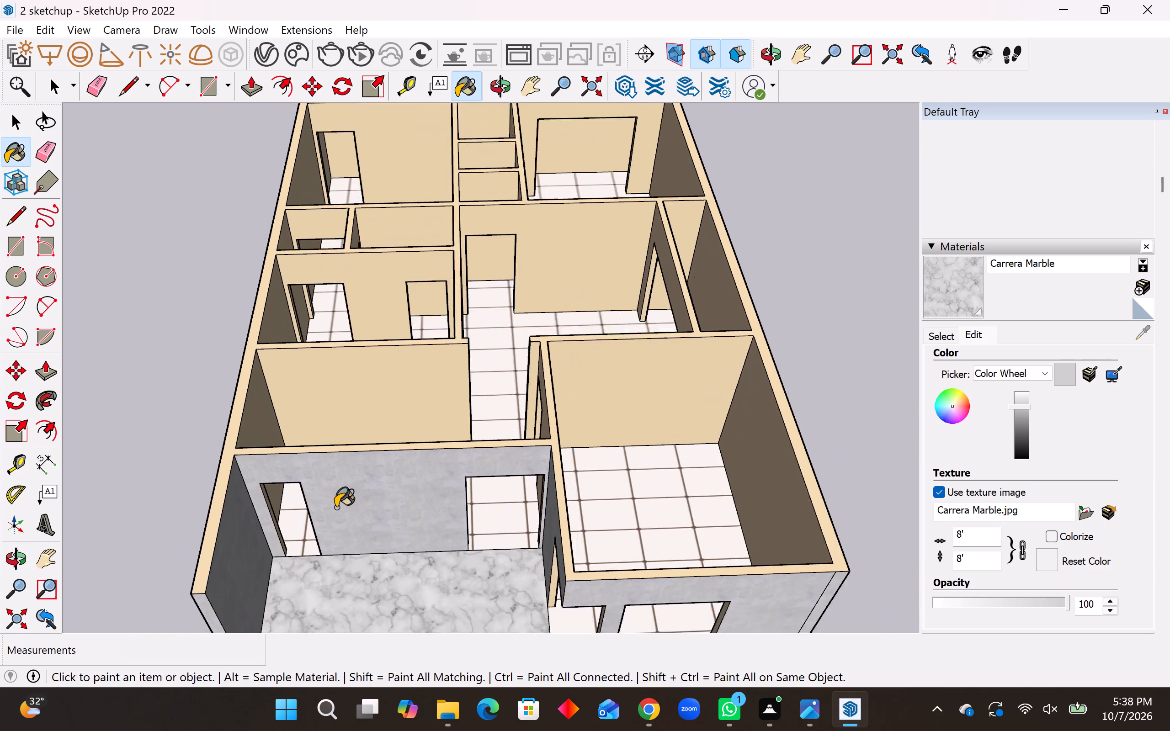
{"action": "scroll", "coordinate": [335, 508], "scroll_direction": "down", "scroll_amount": 5}
{"action": "scroll", "coordinate": [468, 495], "scroll_direction": "up", "scroll_amount": 4}
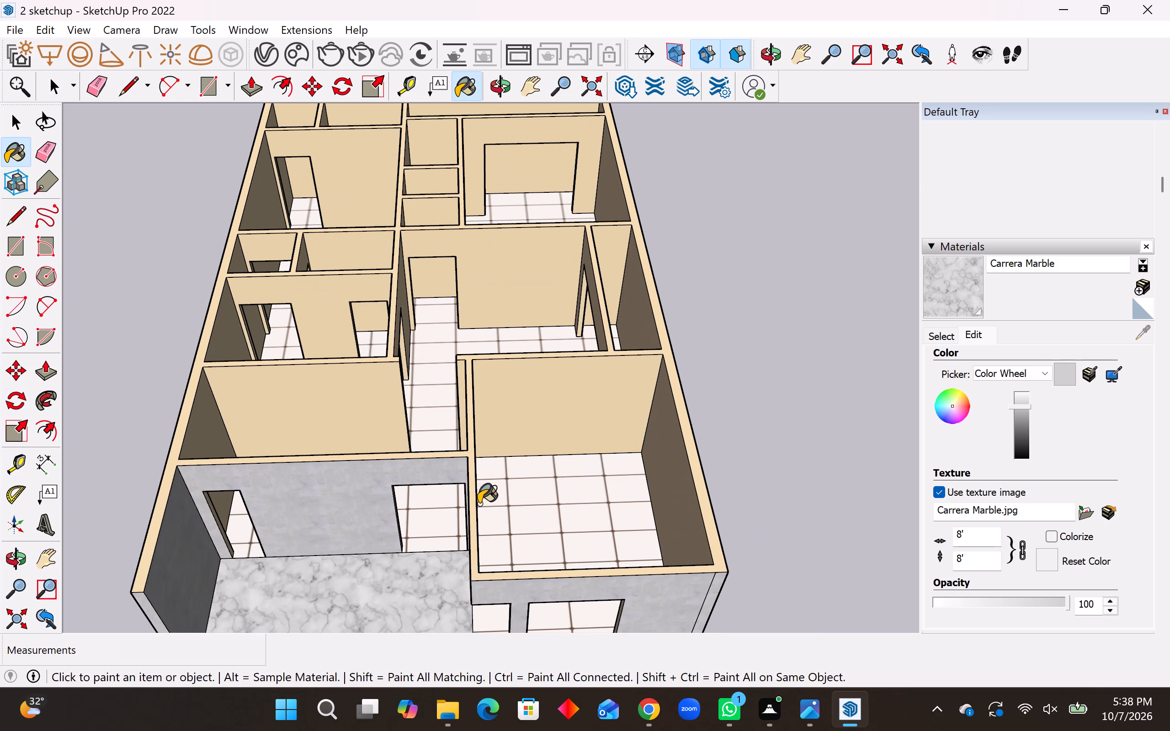
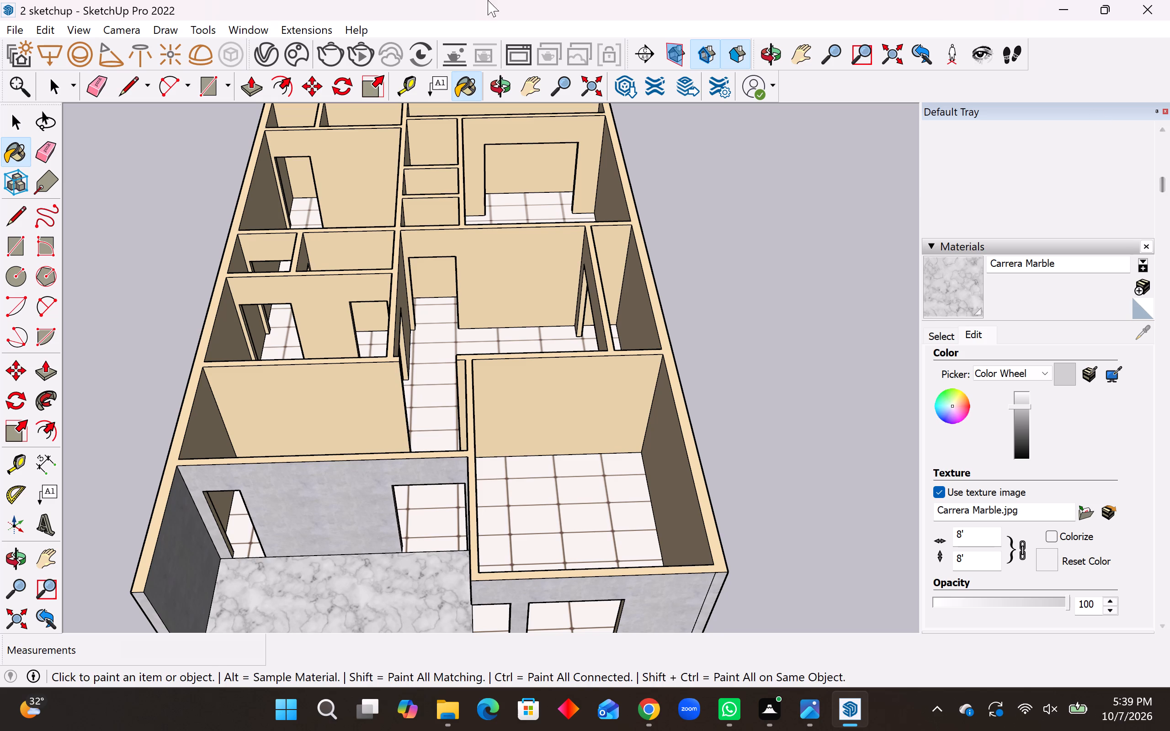
Examine the whole house from above, from the terrace to the rear rooms, to check the applied materials.
{"action": "scroll", "coordinate": [782, 387], "scroll_direction": "down", "scroll_amount": 6}
{"action": "middle_click_drag", "start_coordinate": [693, 426], "coordinate": [659, 440]}
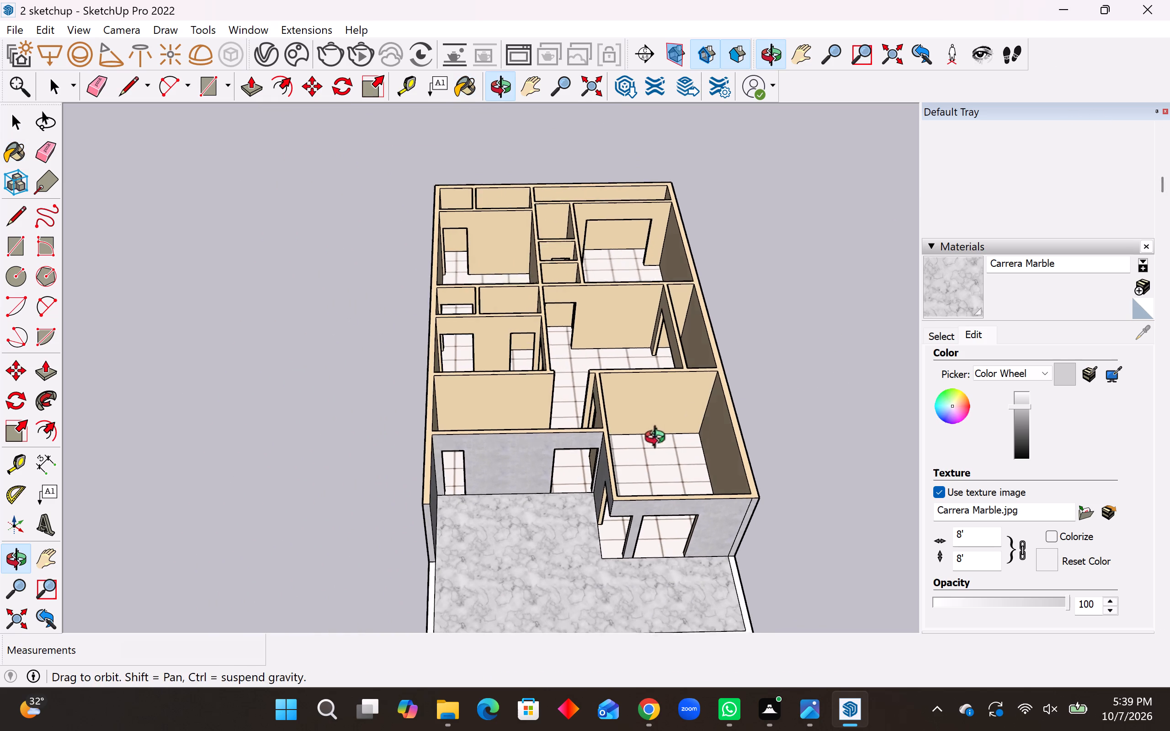
{"action": "middle_click_drag", "start_coordinate": [659, 440], "coordinate": [653, 441]}
{"action": "scroll", "coordinate": [533, 448], "scroll_direction": "up", "scroll_amount": 5}
{"action": "middle_click_drag", "start_coordinate": [532, 444], "coordinate": [560, 397]}
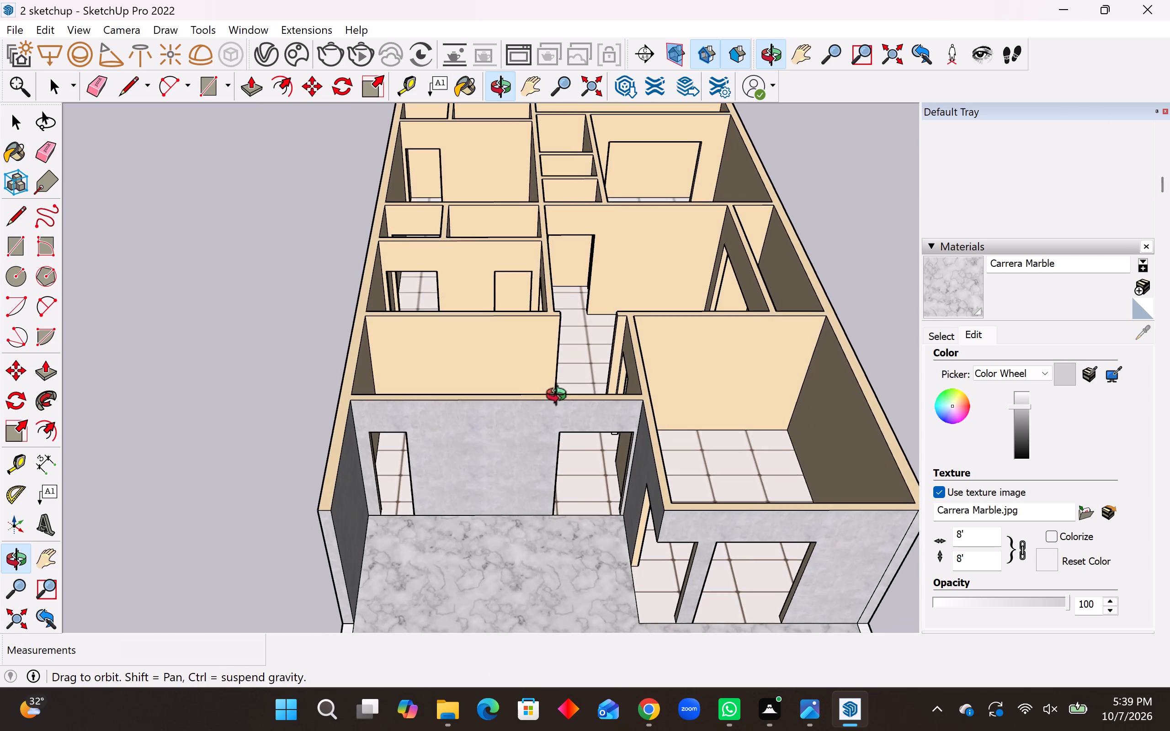
{"action": "middle_click_drag", "start_coordinate": [560, 397], "coordinate": [542, 424]}
{"action": "scroll", "coordinate": [580, 410], "scroll_direction": "down", "scroll_amount": 7}
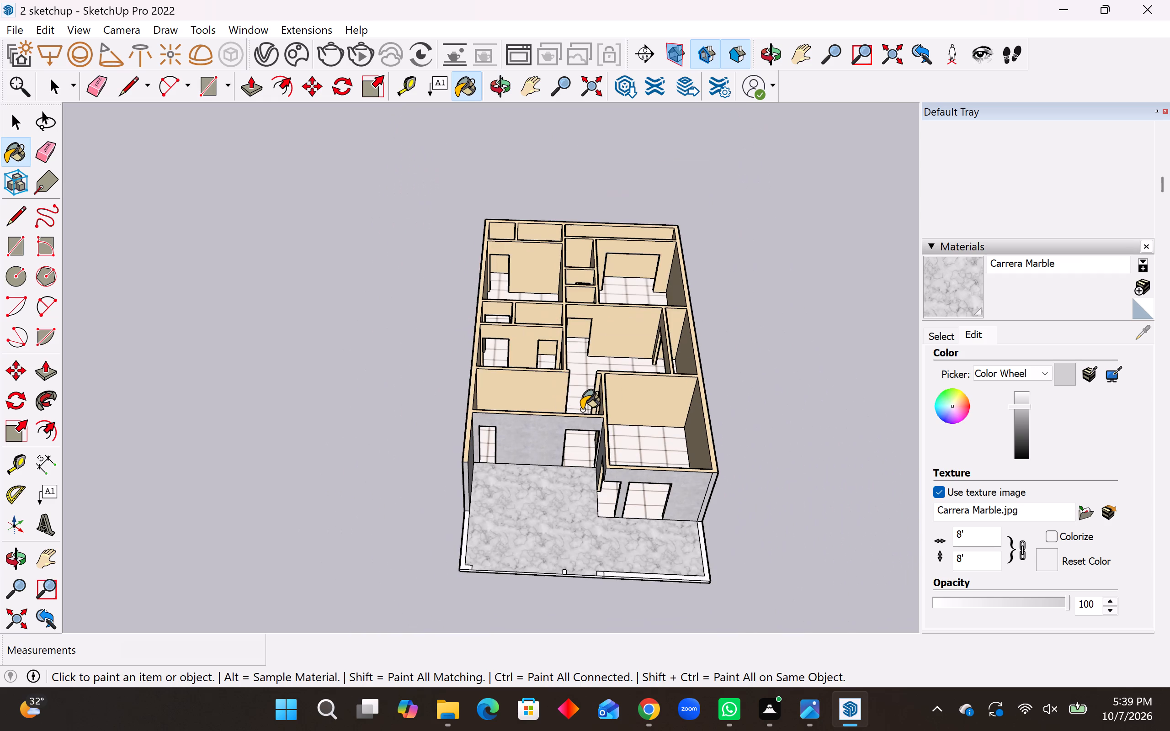
{"action": "scroll", "coordinate": [780, 335], "scroll_direction": "up", "scroll_amount": 8}
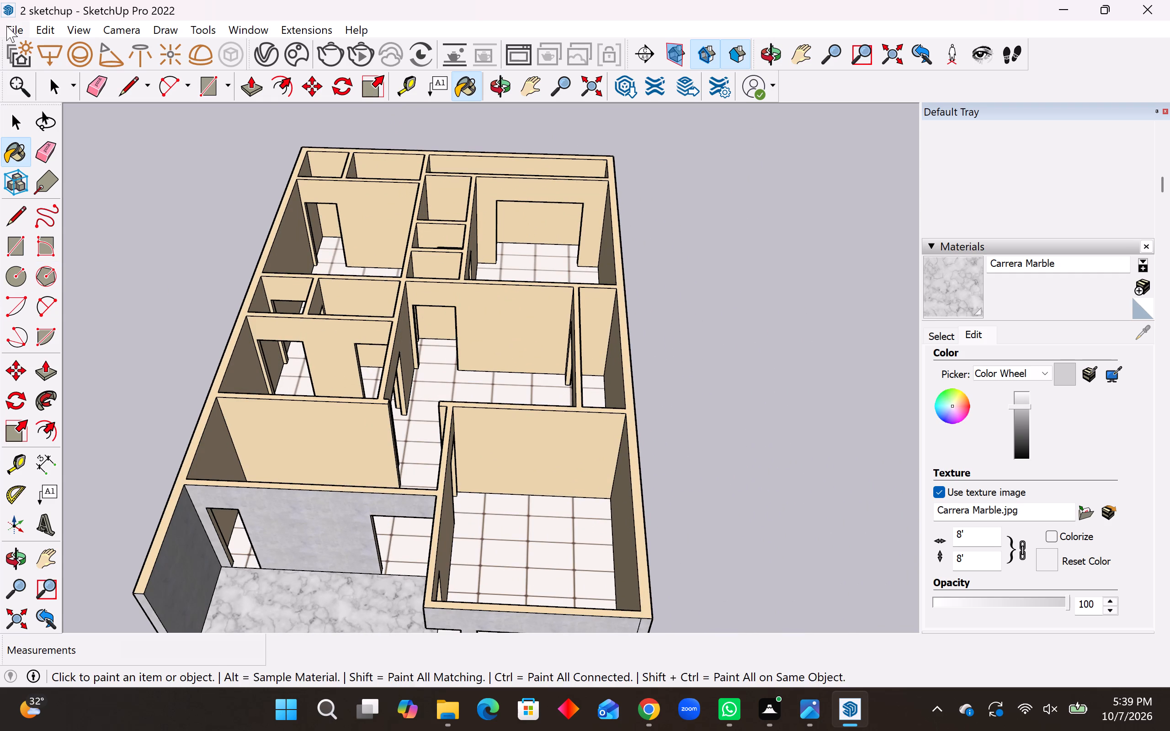
Import the "Component_5 (1)" staircase model from Downloads and place it on open ground beside the house.
{"action": "left_click", "coordinate": [6, 26]}
{"action": "left_click", "coordinate": [112, 342]}
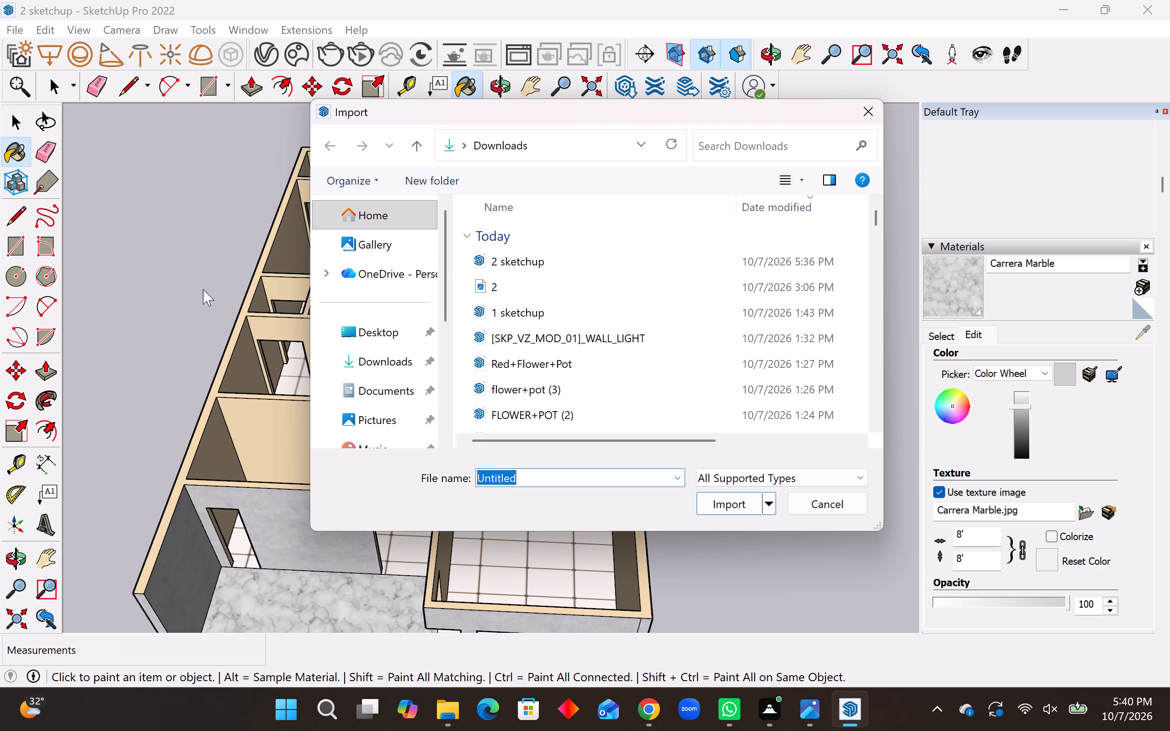
{"action": "scroll", "coordinate": [580, 318], "scroll_direction": "down", "scroll_amount": 3}
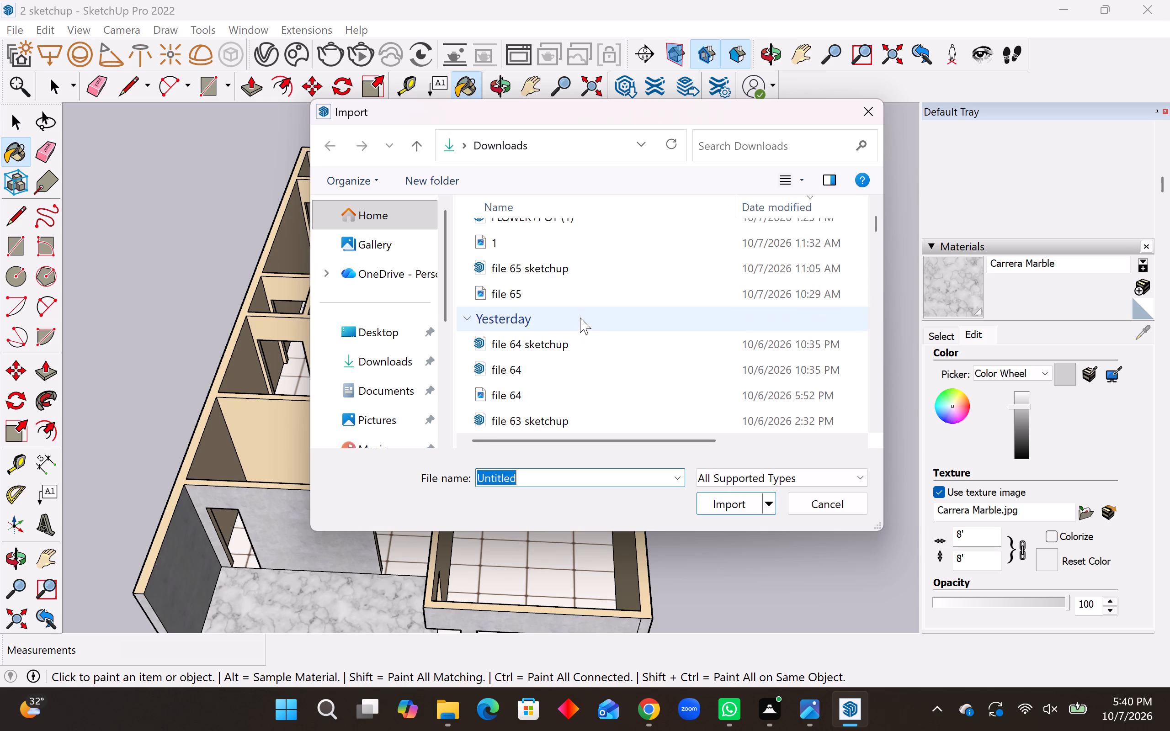
{"action": "scroll", "coordinate": [578, 319], "scroll_direction": "down", "scroll_amount": 3}
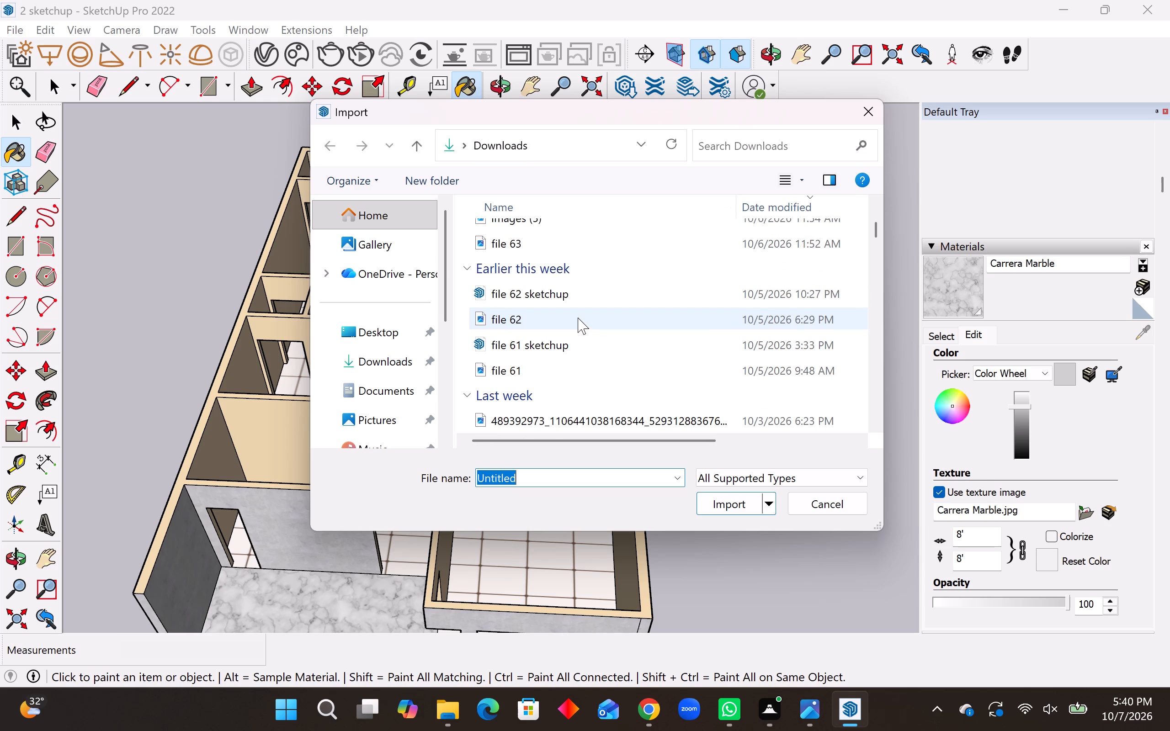
{"action": "scroll", "coordinate": [578, 316], "scroll_direction": "down", "scroll_amount": 2}
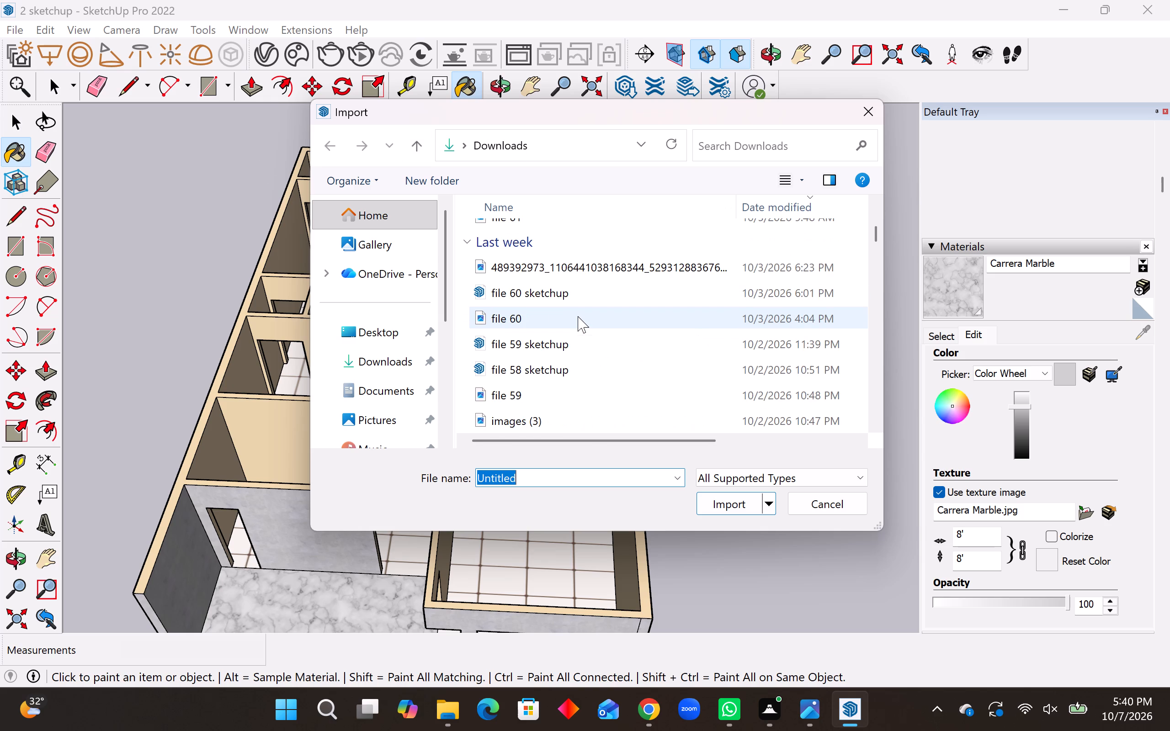
{"action": "scroll", "coordinate": [577, 319], "scroll_direction": "down", "scroll_amount": 6}
{"action": "scroll", "coordinate": [575, 356], "scroll_direction": "down", "scroll_amount": 3}
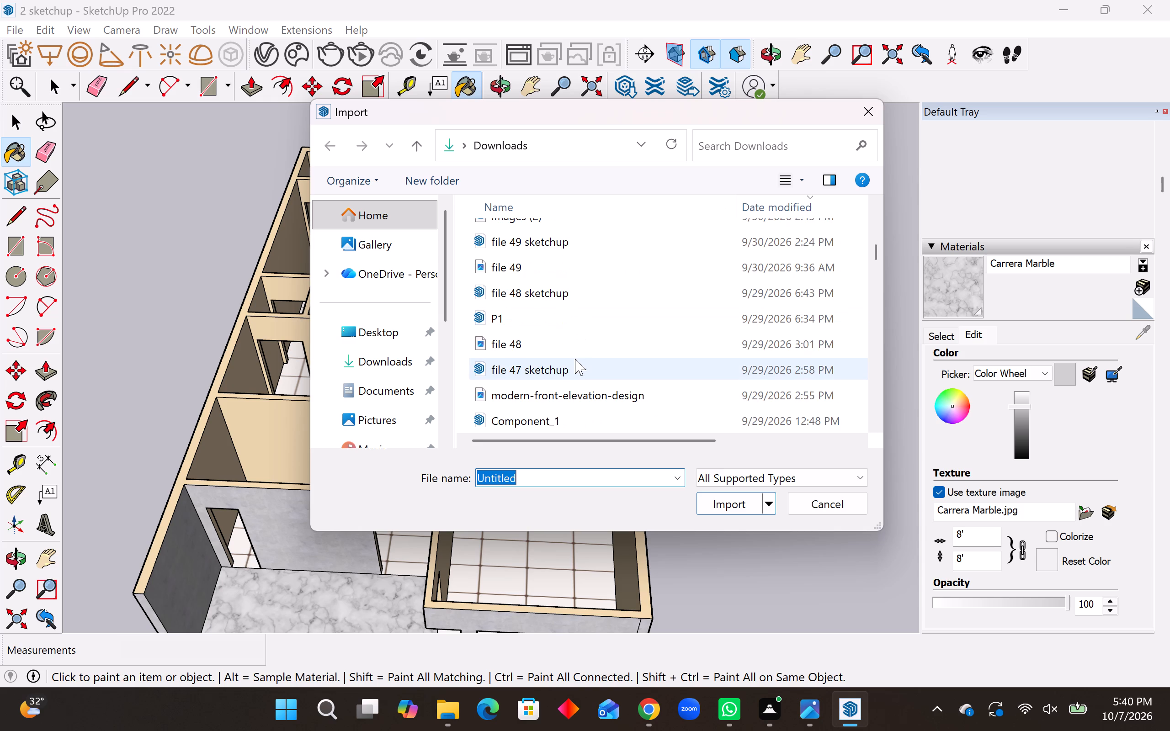
{"action": "scroll", "coordinate": [575, 359], "scroll_direction": "up", "scroll_amount": 2}
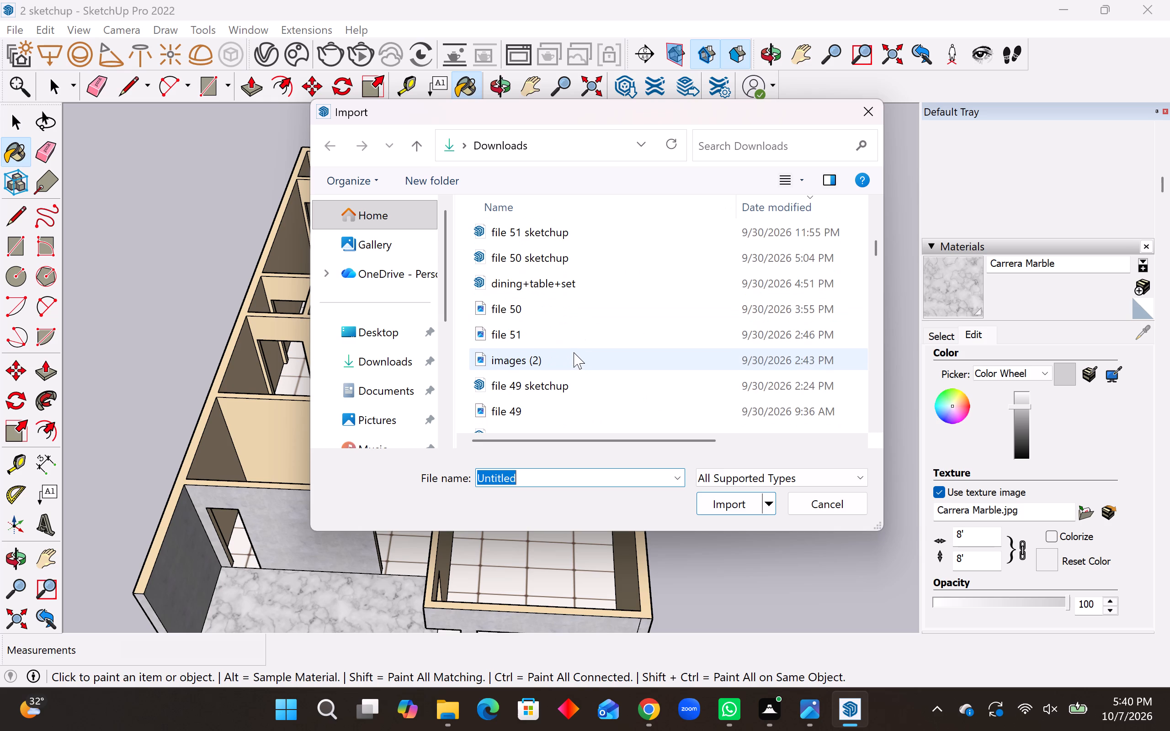
{"action": "scroll", "coordinate": [574, 346], "scroll_direction": "up", "scroll_amount": 1}
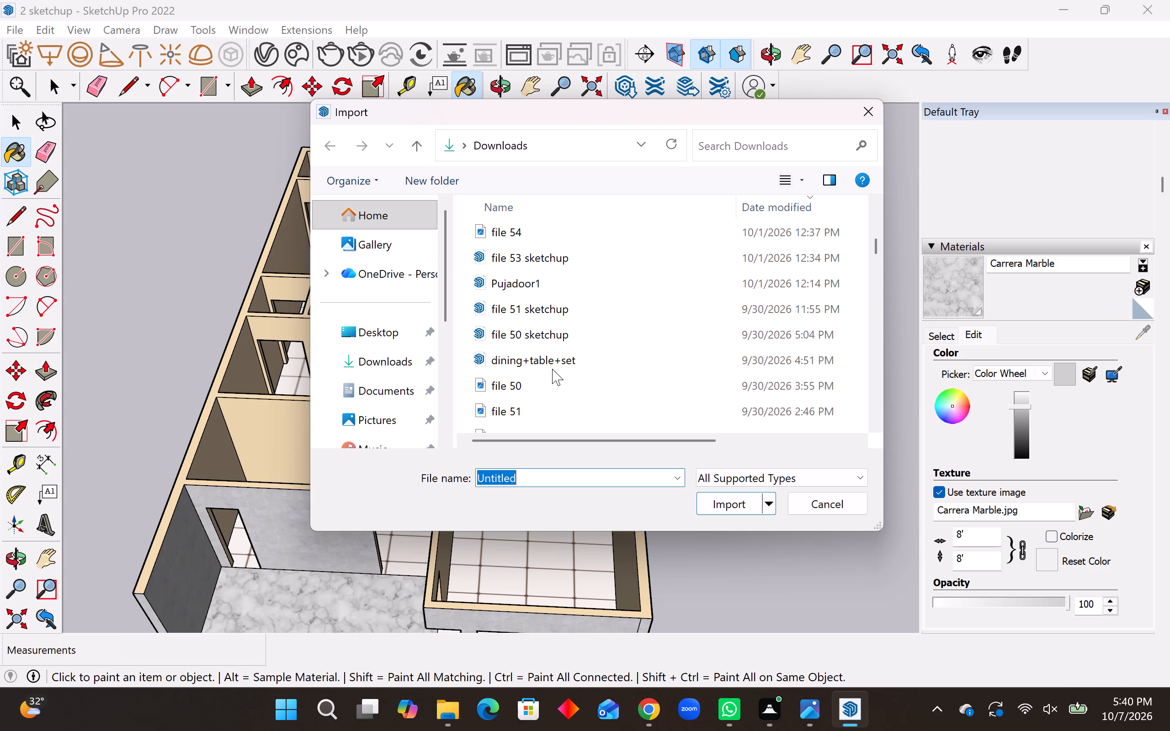
{"action": "scroll", "coordinate": [554, 370], "scroll_direction": "down", "scroll_amount": 5}
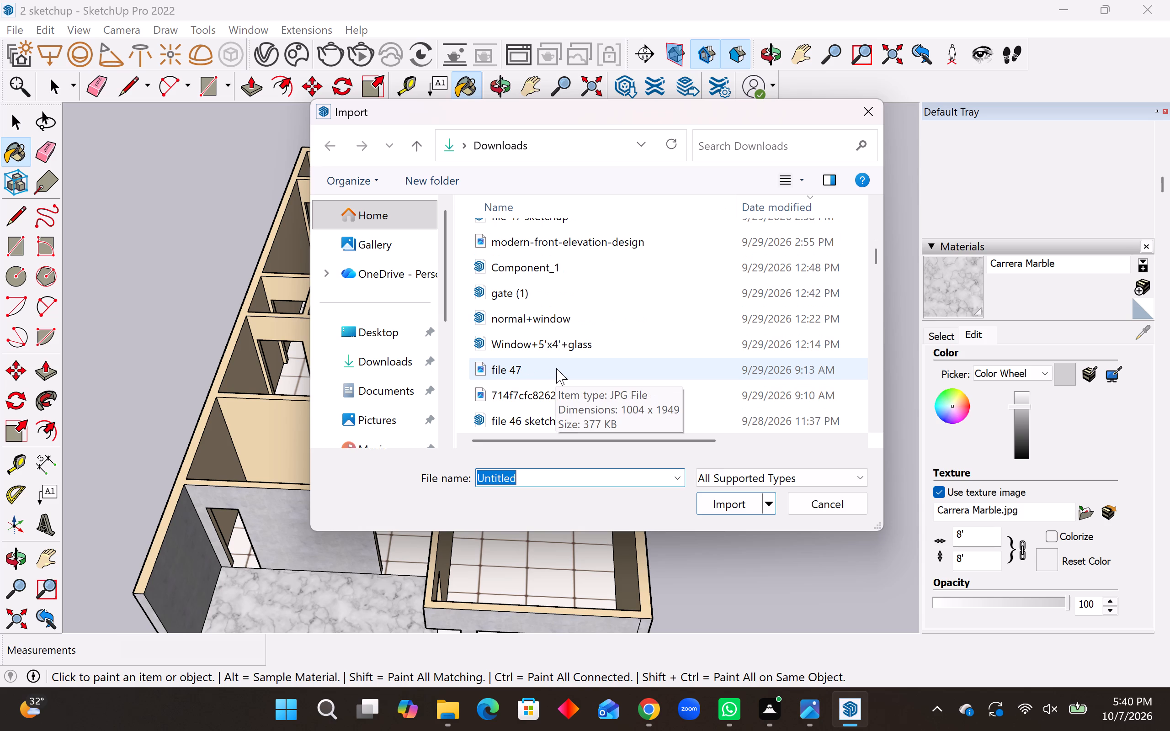
{"action": "scroll", "coordinate": [556, 368], "scroll_direction": "down", "scroll_amount": 2}
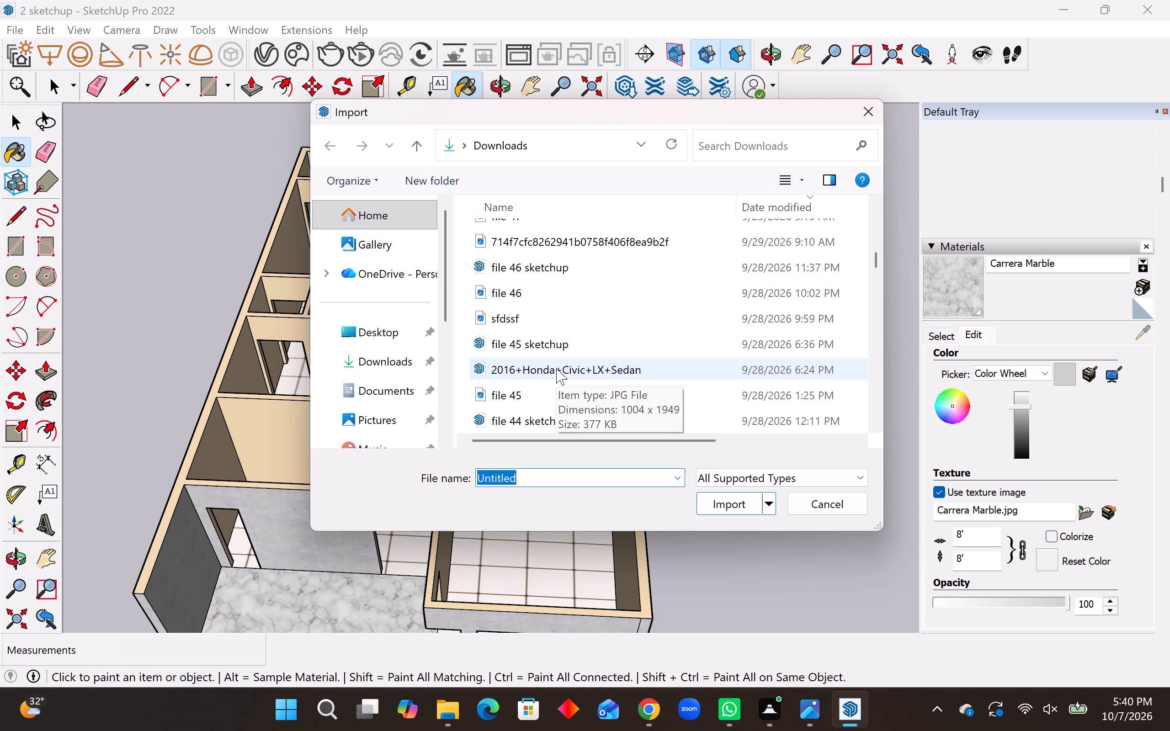
{"action": "scroll", "coordinate": [556, 368], "scroll_direction": "down", "scroll_amount": 6}
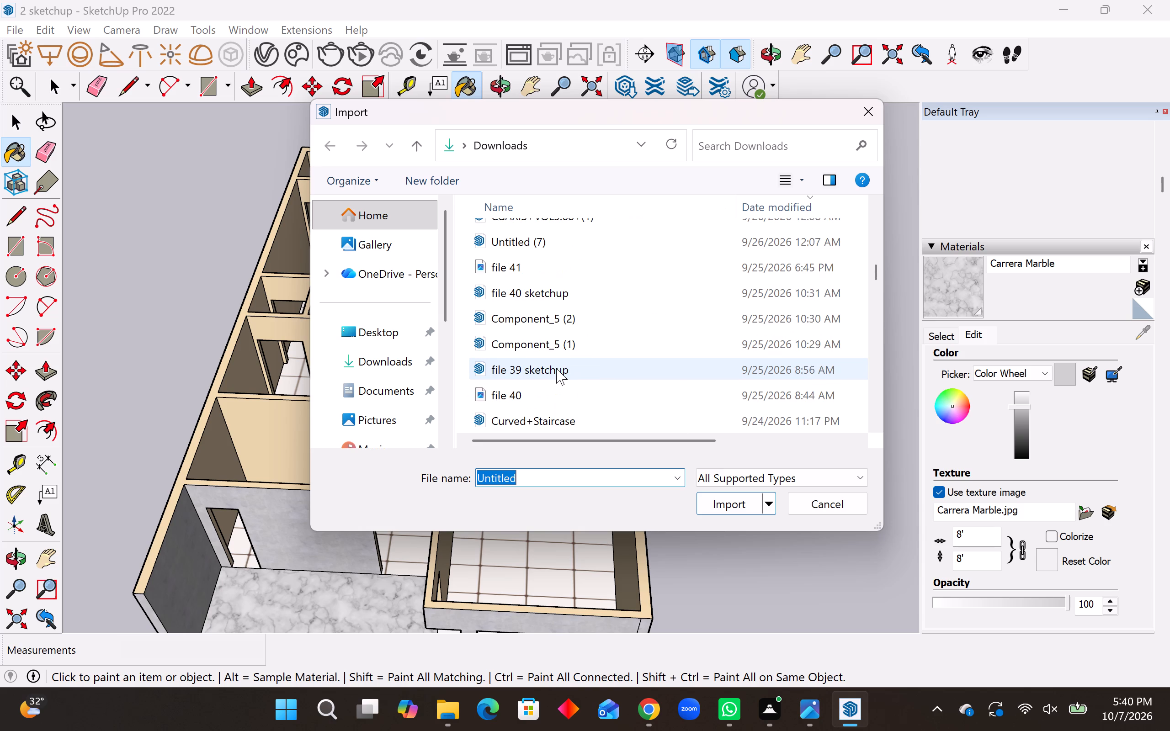
{"action": "scroll", "coordinate": [556, 368], "scroll_direction": "down", "scroll_amount": 1}
{"action": "scroll", "coordinate": [556, 368], "scroll_direction": "up", "scroll_amount": 1}
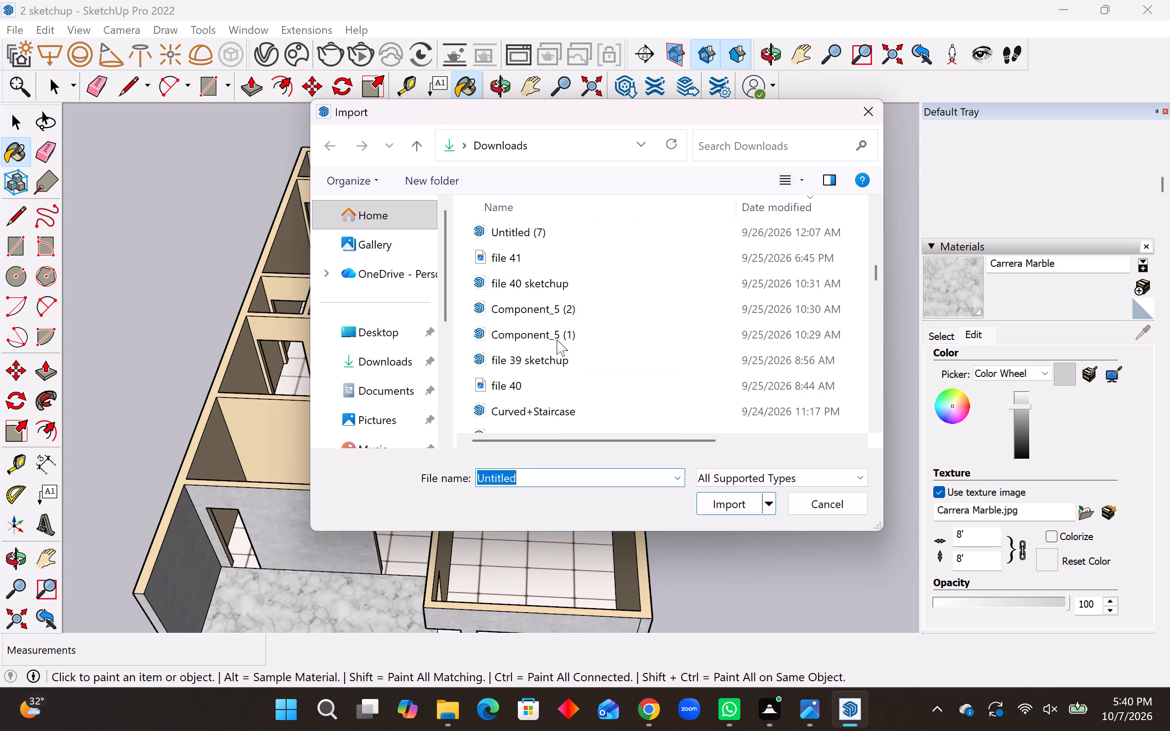
{"action": "left_click", "coordinate": [557, 339]}
{"action": "left_click", "coordinate": [723, 511]}
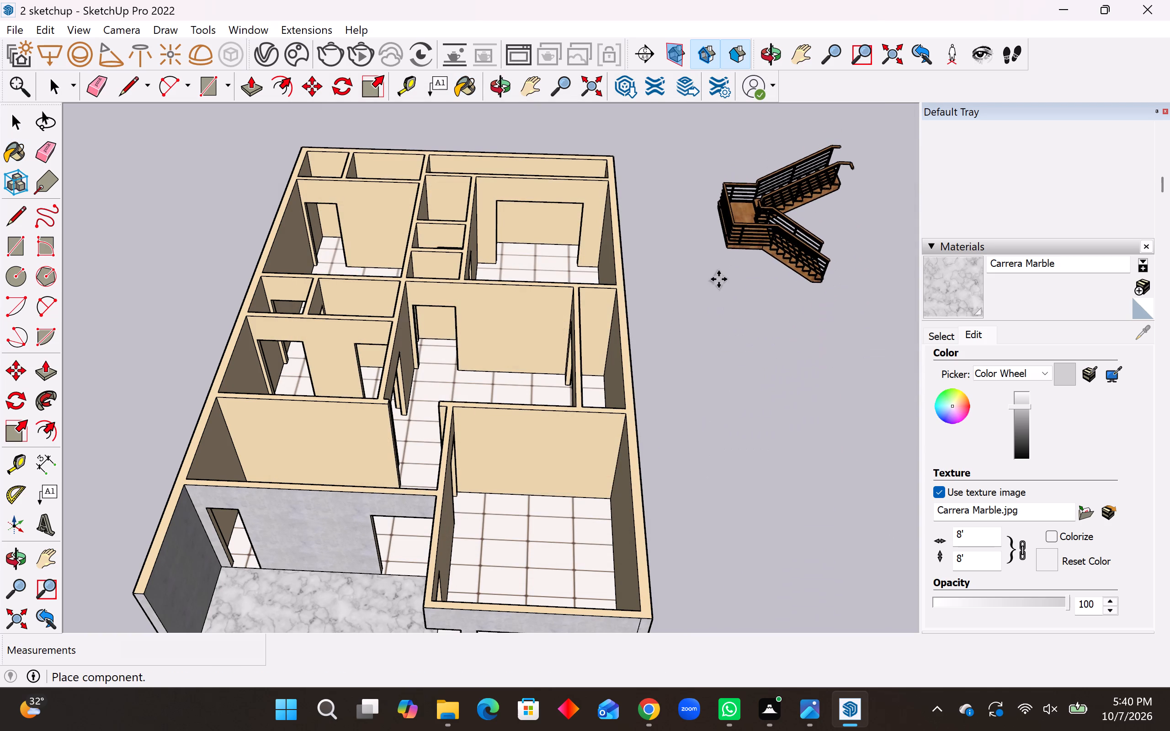
{"action": "left_click", "coordinate": [718, 279]}
Import the "[door]+drawings" model from Downloads and place it on open ground between the house and the staircase's near side.
{"action": "left_click", "coordinate": [20, 25]}
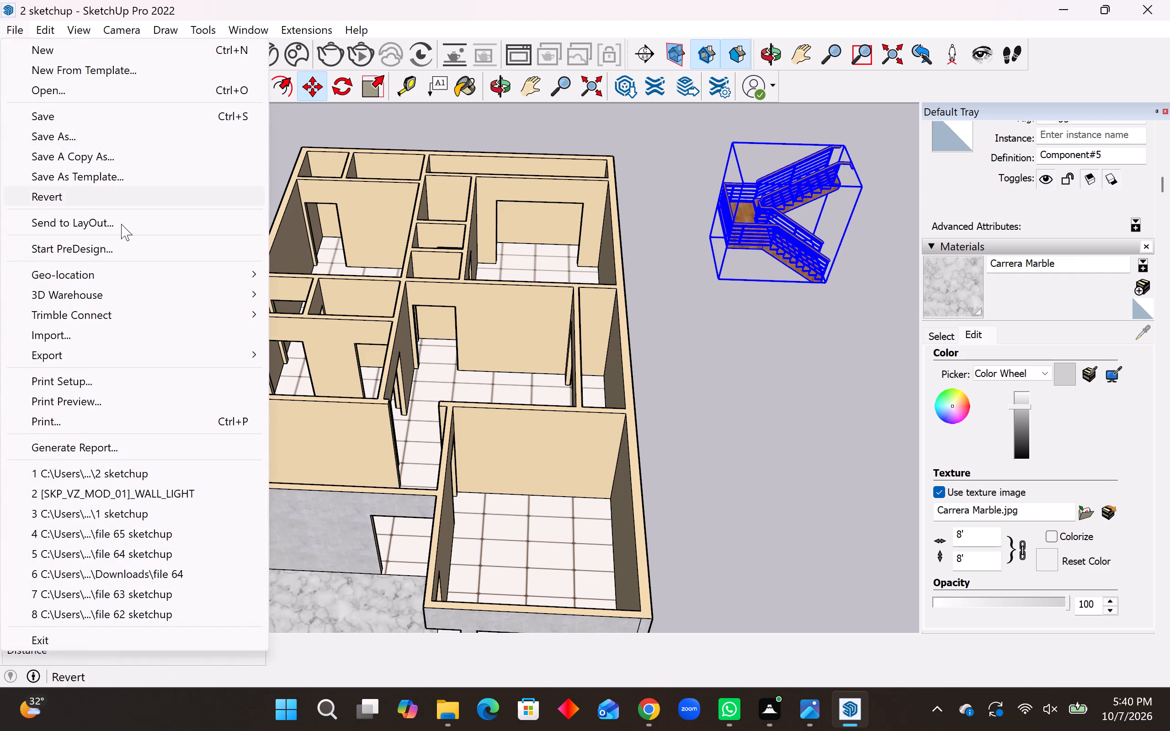
{"action": "left_click", "coordinate": [124, 326]}
{"action": "scroll", "coordinate": [576, 317], "scroll_direction": "down", "scroll_amount": 6}
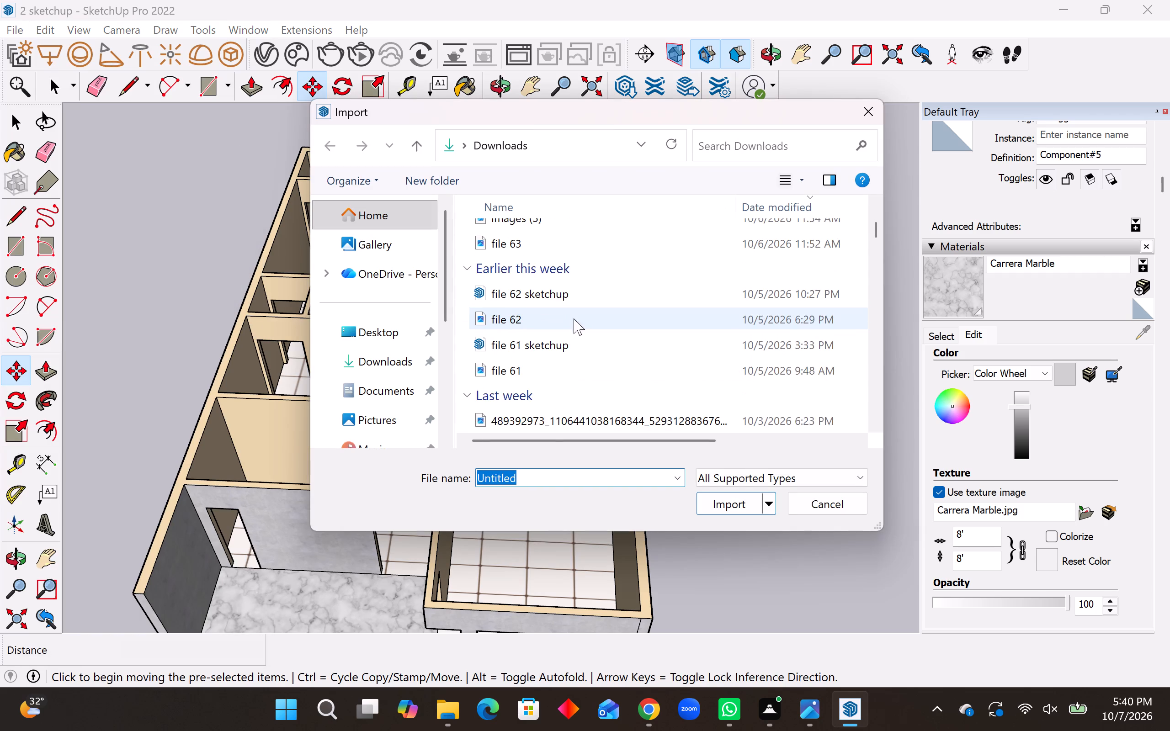
{"action": "scroll", "coordinate": [574, 318], "scroll_direction": "down", "scroll_amount": 19}
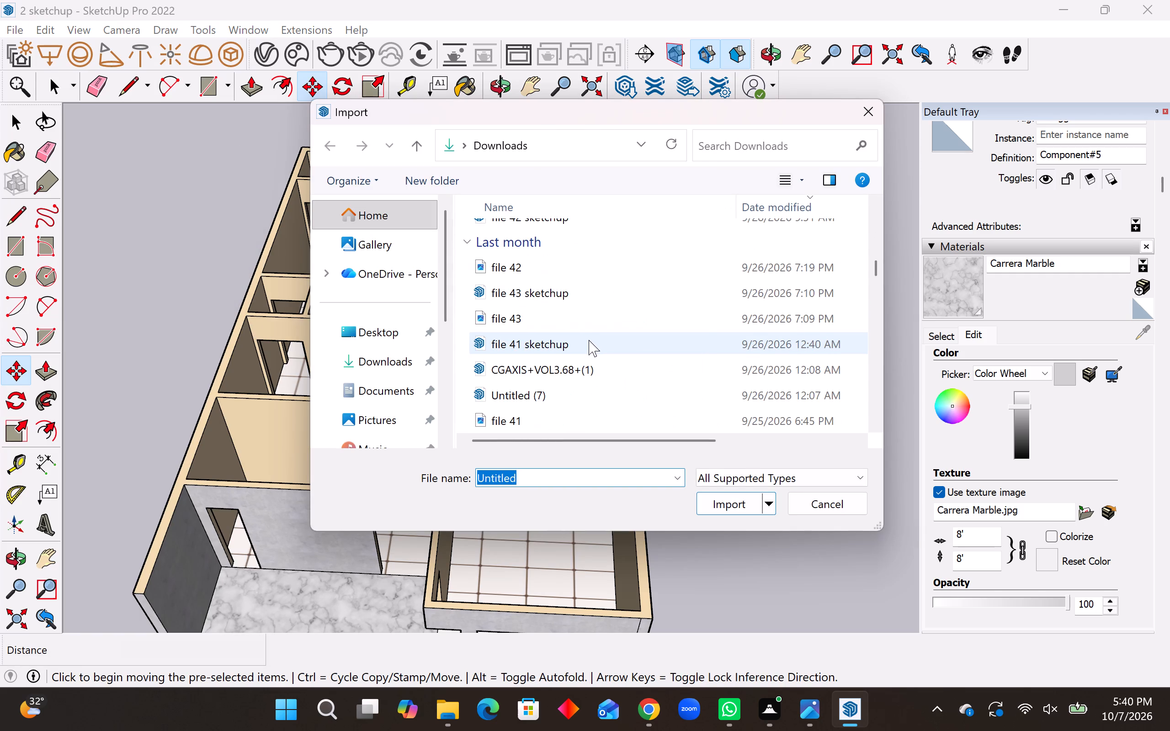
{"action": "scroll", "coordinate": [589, 340], "scroll_direction": "down", "scroll_amount": 3}
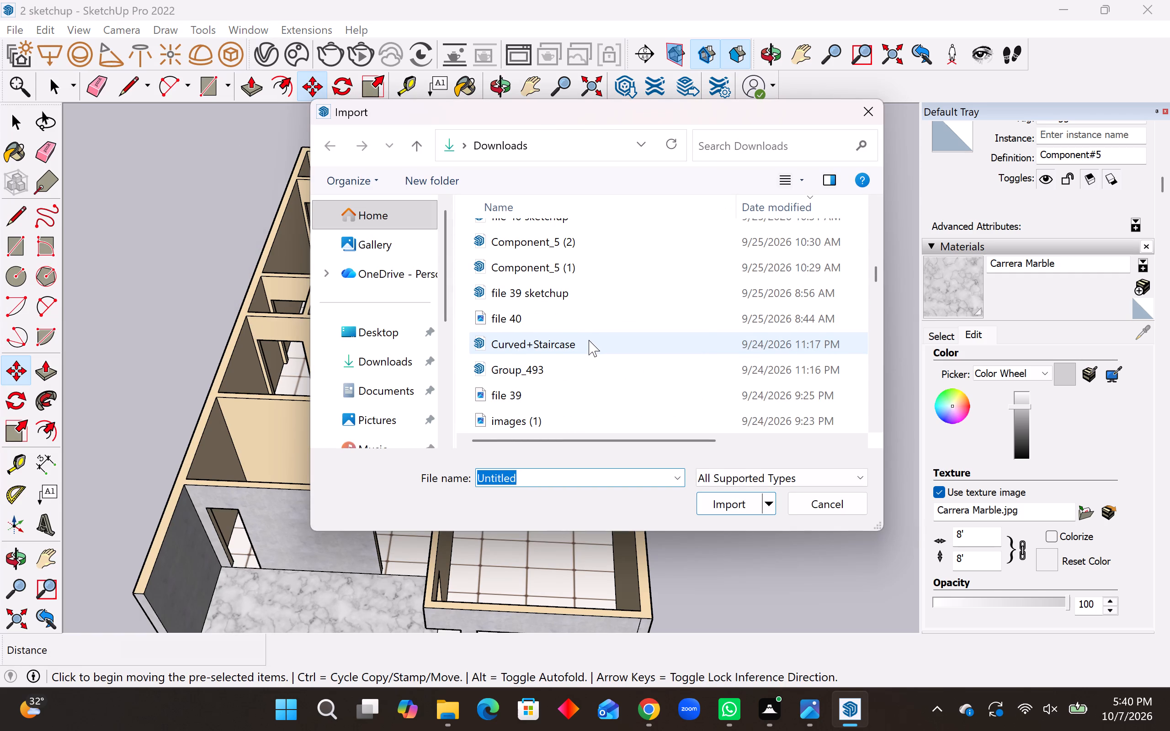
{"action": "scroll", "coordinate": [589, 340], "scroll_direction": "down", "scroll_amount": 7}
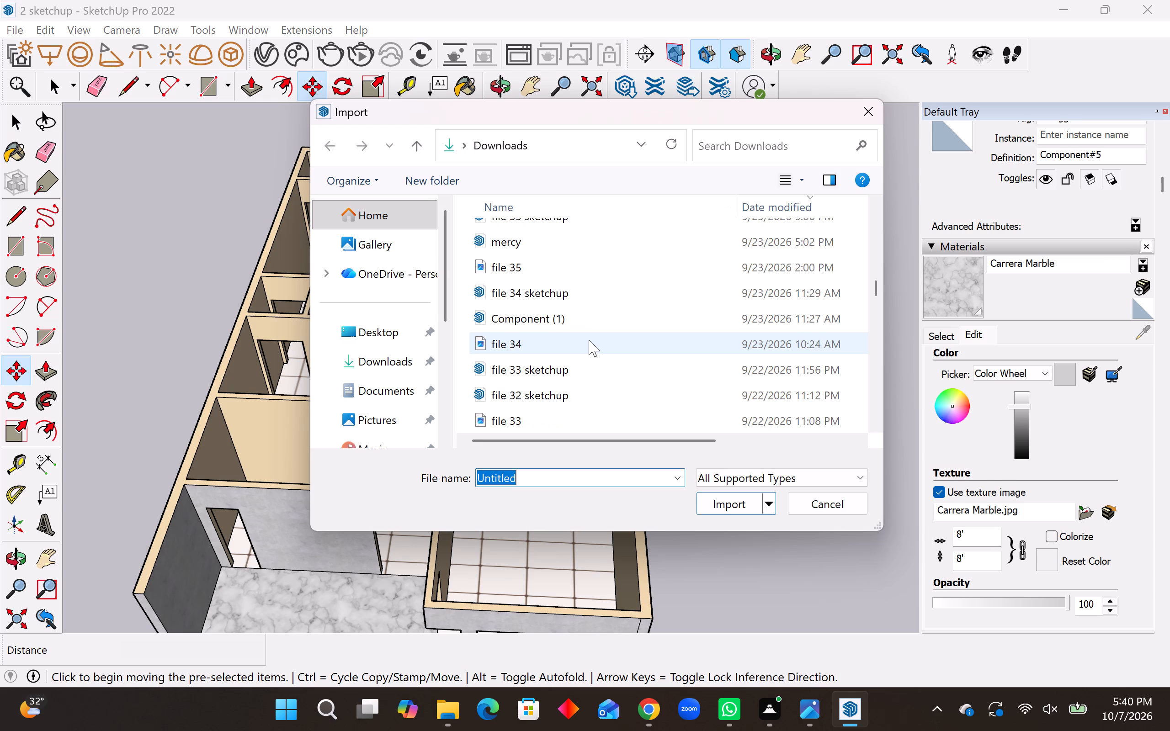
{"action": "scroll", "coordinate": [589, 340], "scroll_direction": "down", "scroll_amount": 5}
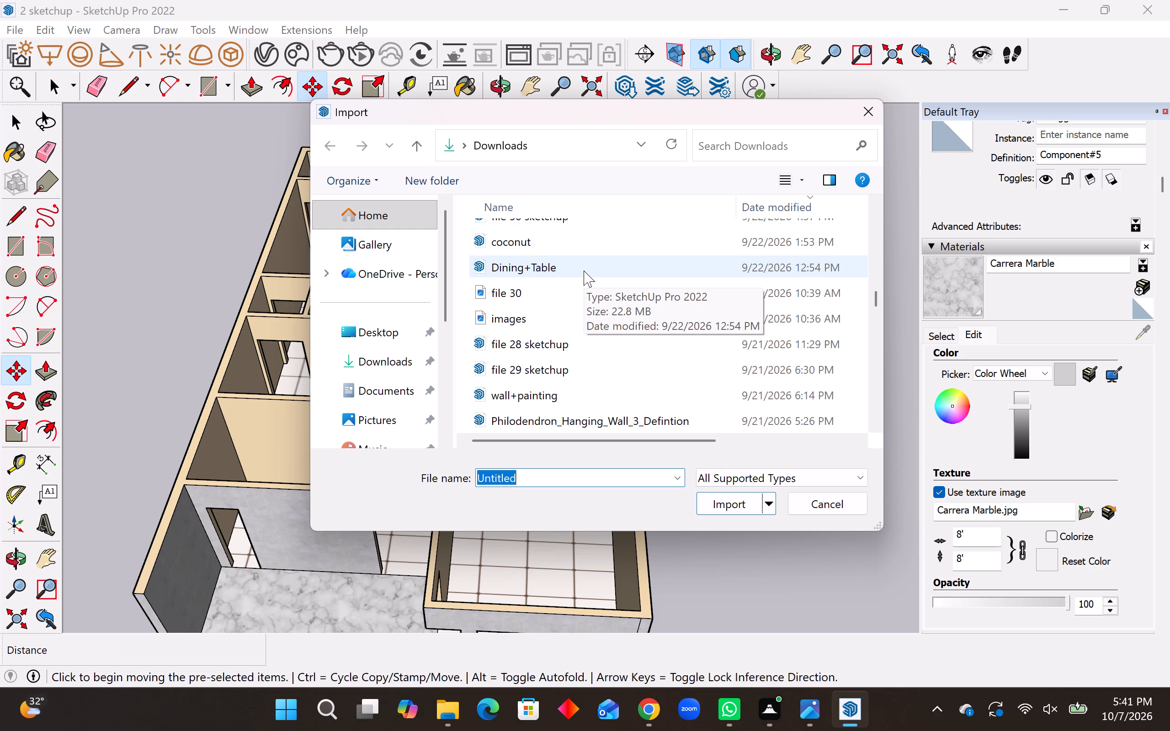
{"action": "scroll", "coordinate": [594, 319], "scroll_direction": "down", "scroll_amount": 1}
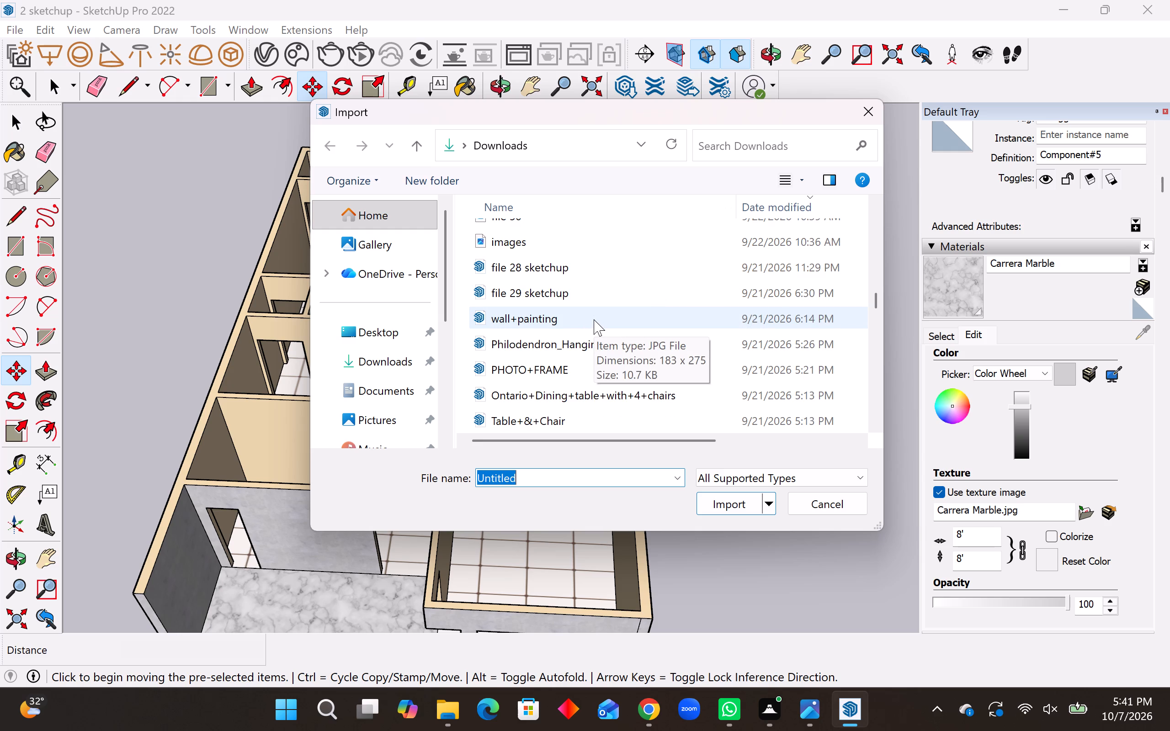
{"action": "scroll", "coordinate": [594, 319], "scroll_direction": "down", "scroll_amount": 2}
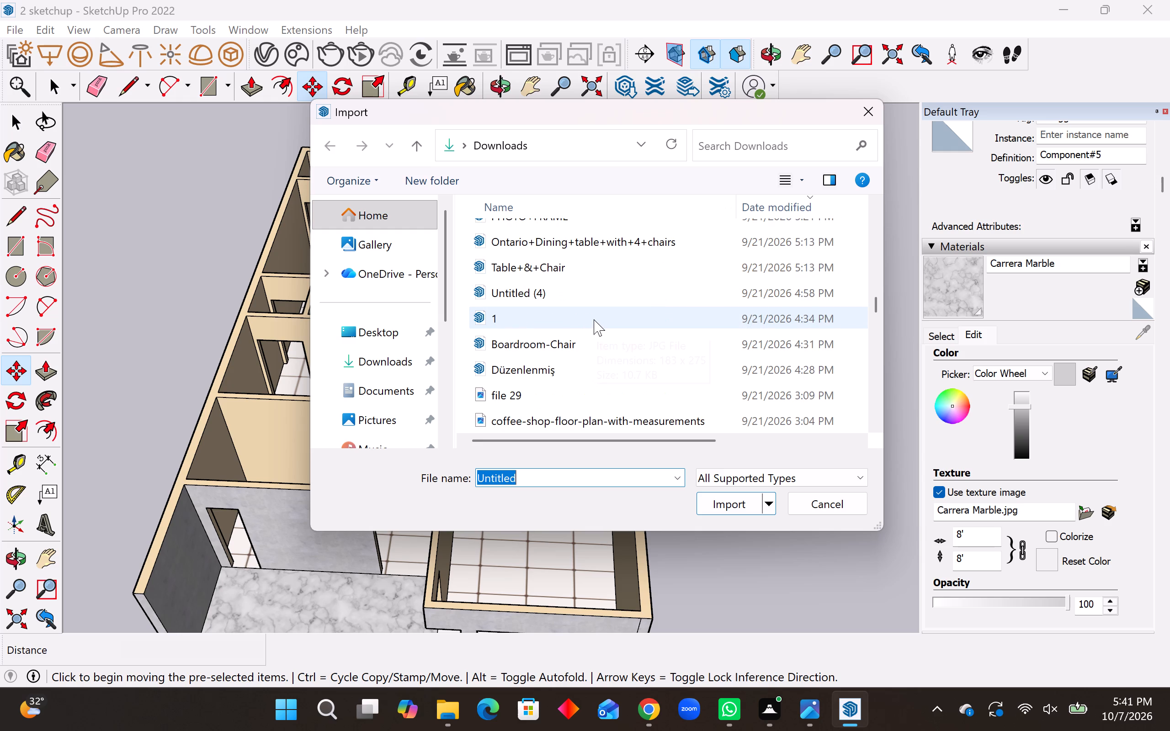
{"action": "scroll", "coordinate": [594, 318], "scroll_direction": "down", "scroll_amount": 3}
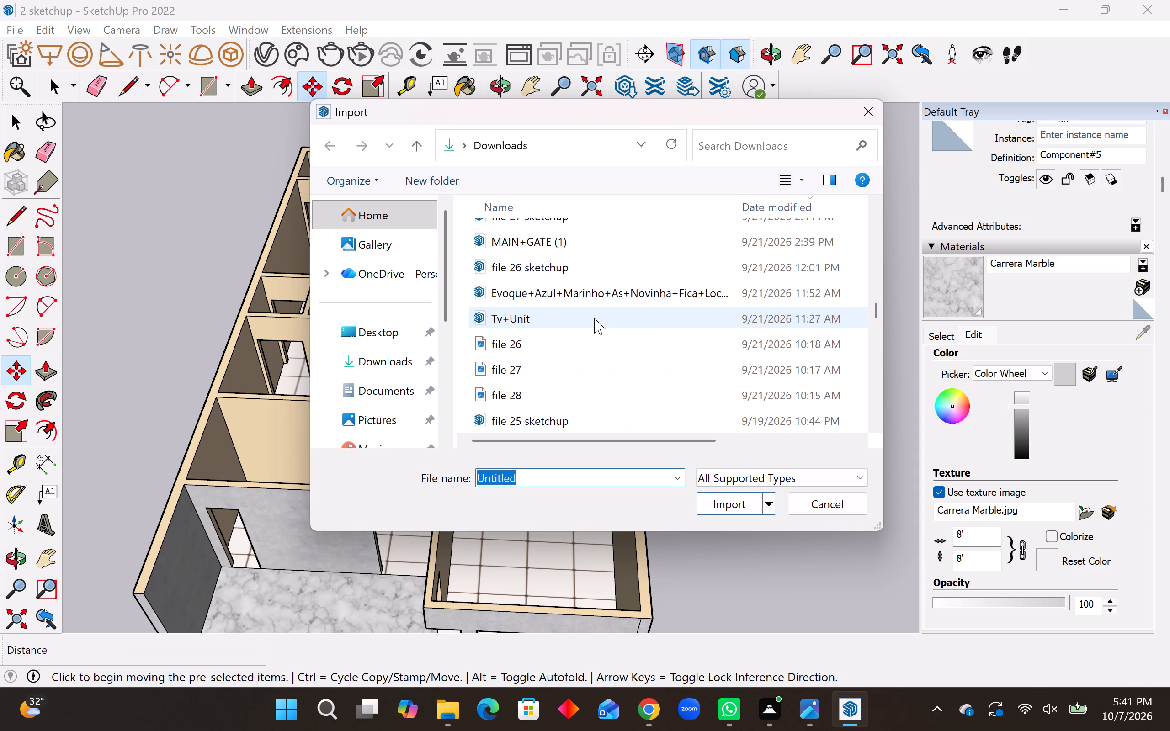
{"action": "scroll", "coordinate": [594, 318], "scroll_direction": "down", "scroll_amount": 3}
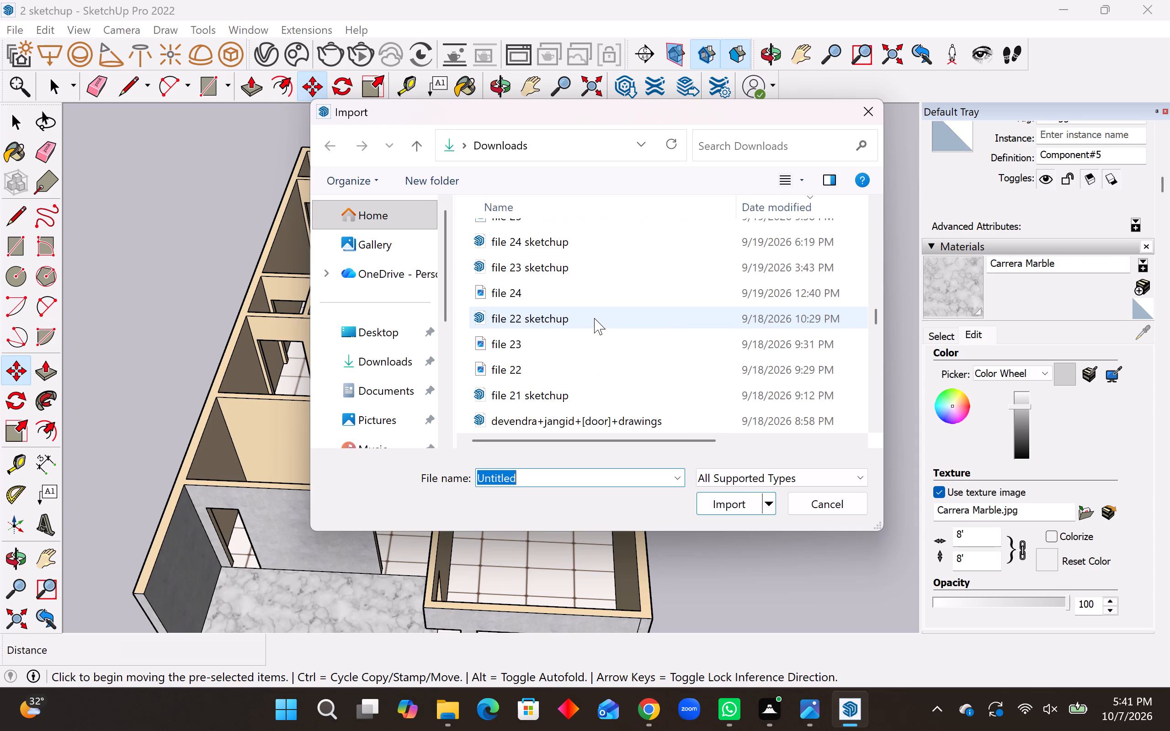
{"action": "scroll", "coordinate": [594, 318], "scroll_direction": "down", "scroll_amount": 4}
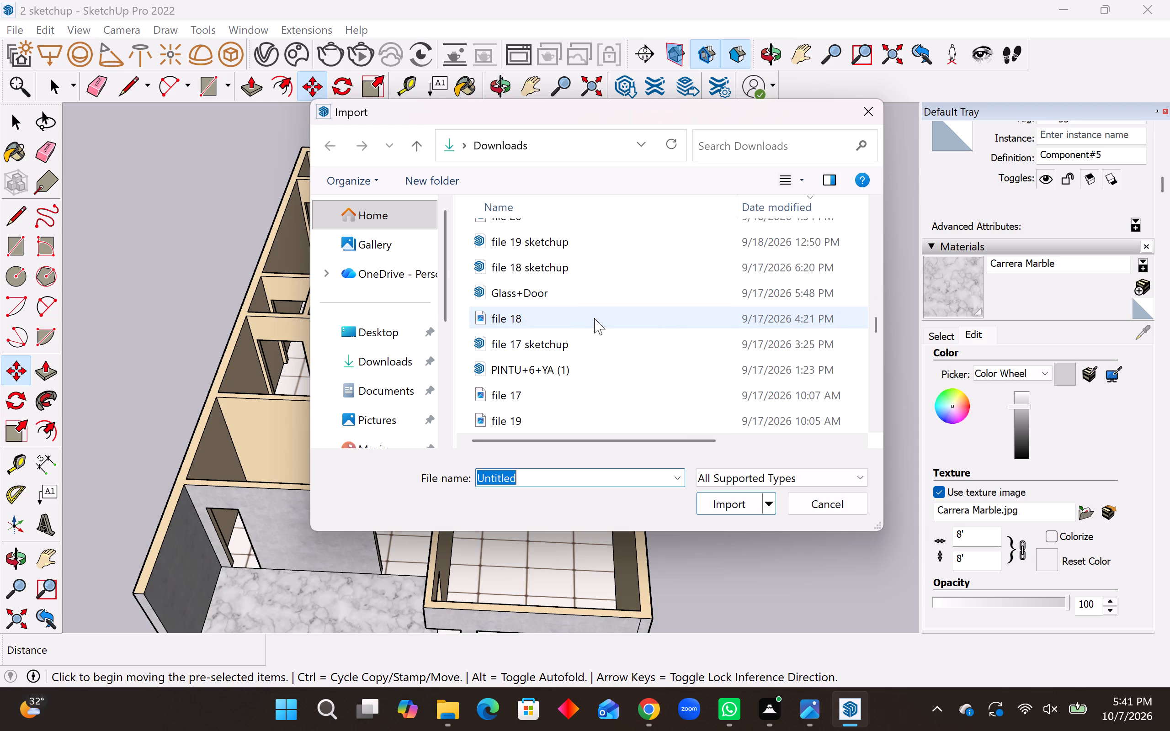
{"action": "scroll", "coordinate": [594, 318], "scroll_direction": "down", "scroll_amount": 1}
{"action": "scroll", "coordinate": [594, 318], "scroll_direction": "up", "scroll_amount": 4}
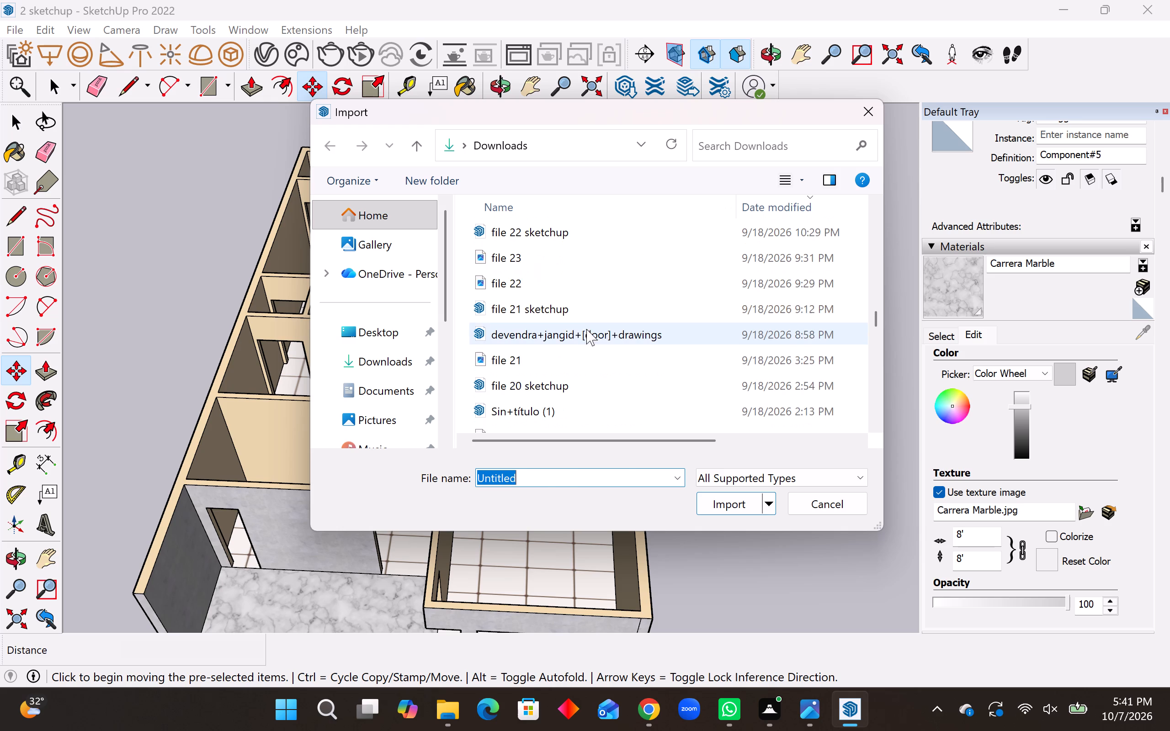
{"action": "left_click", "coordinate": [578, 341]}
{"action": "left_click", "coordinate": [731, 501]}
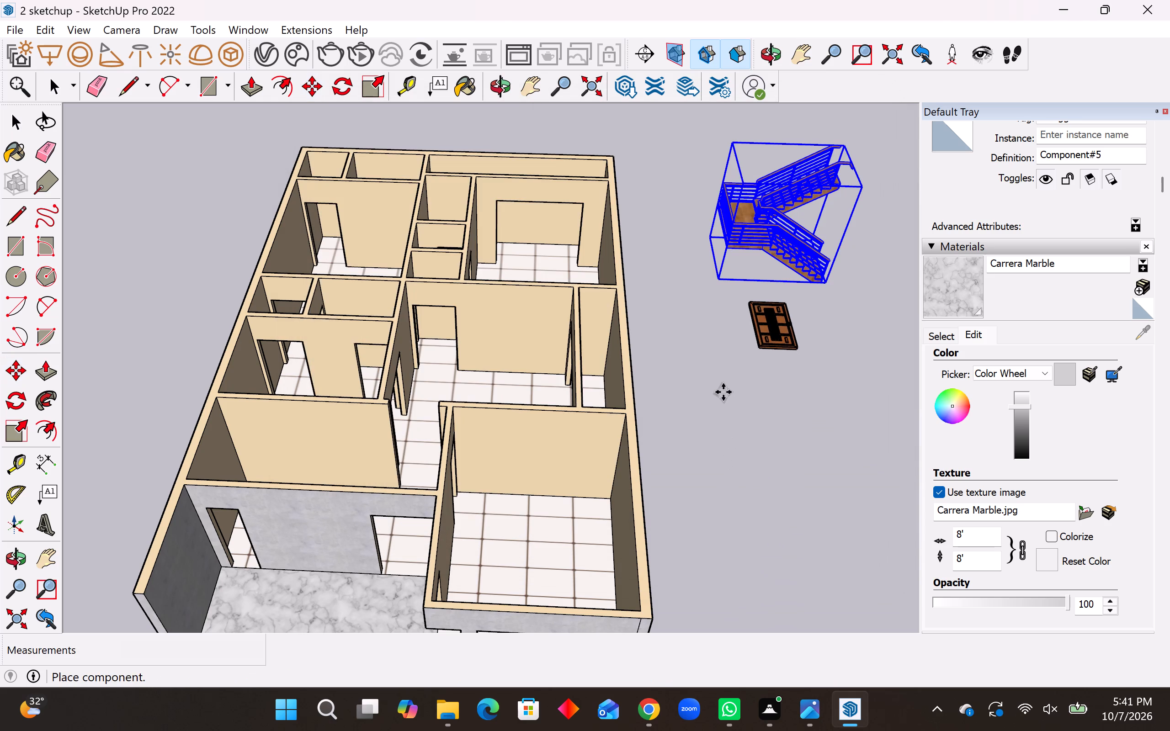
{"action": "triple_click", "coordinate": [723, 392]}
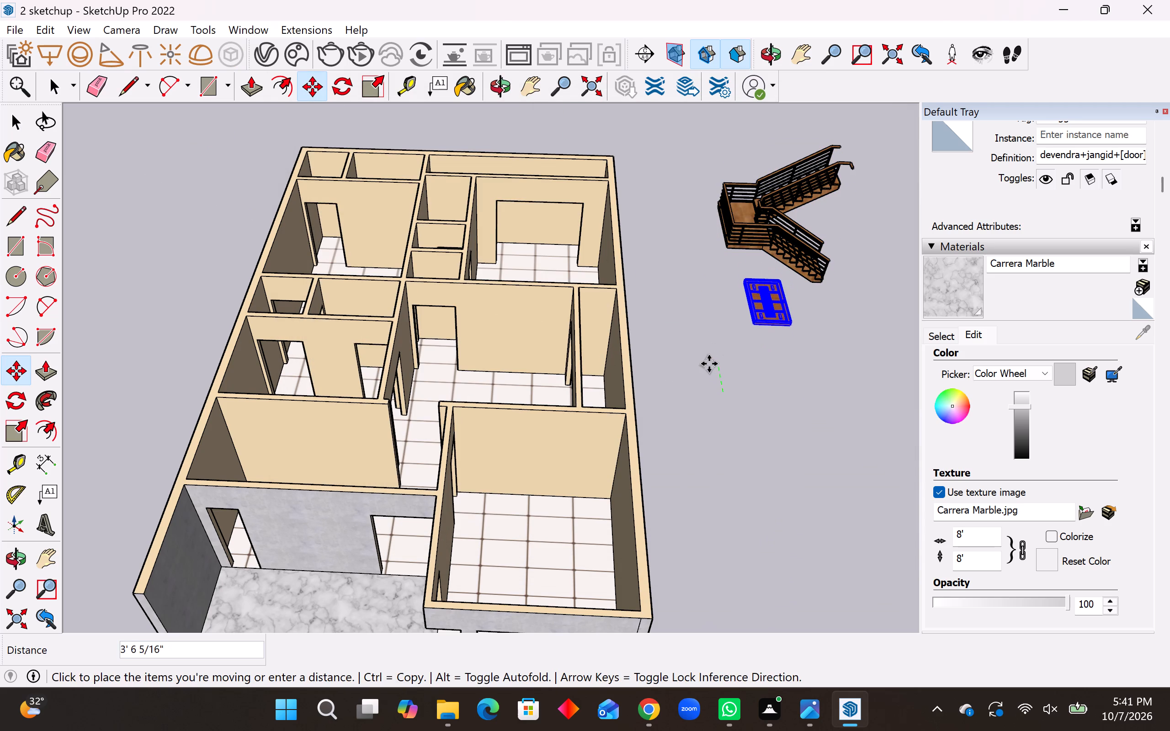
{"action": "left_click", "coordinate": [691, 367]}
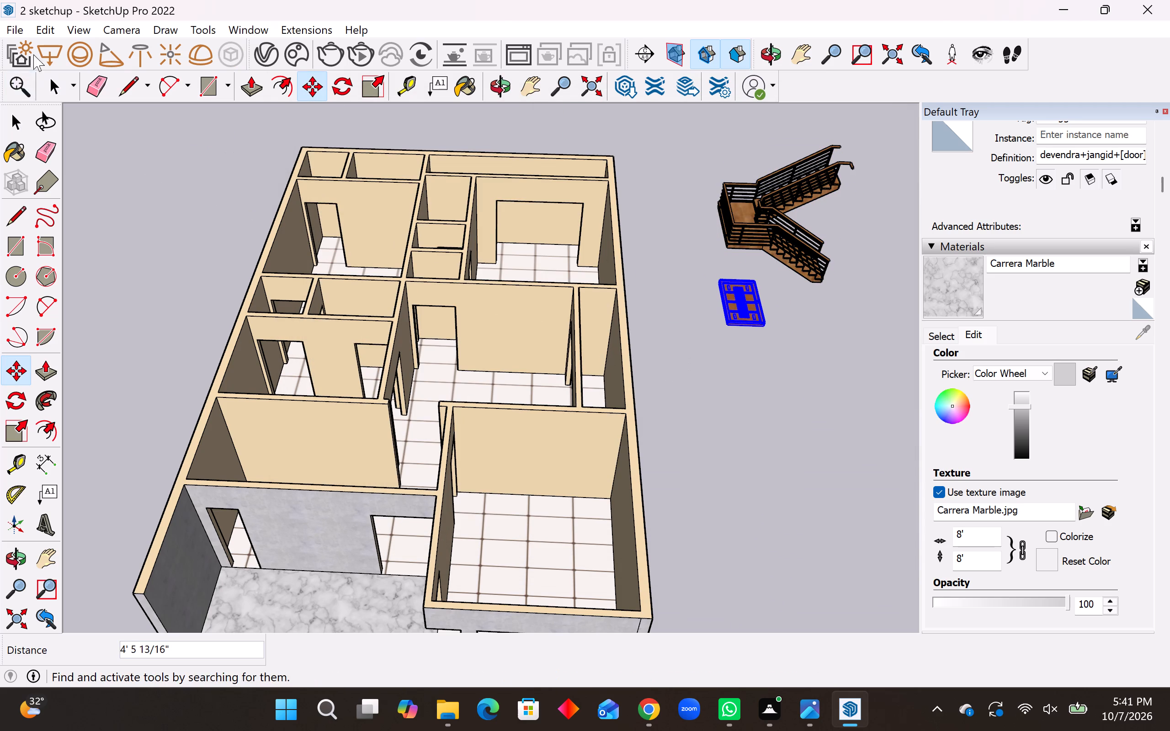
Import the "Tv+Unit" model from Downloads and place it on open ground beside the house, just in front of the imported door.
{"action": "left_click", "coordinate": [19, 27]}
{"action": "left_click", "coordinate": [172, 347]}
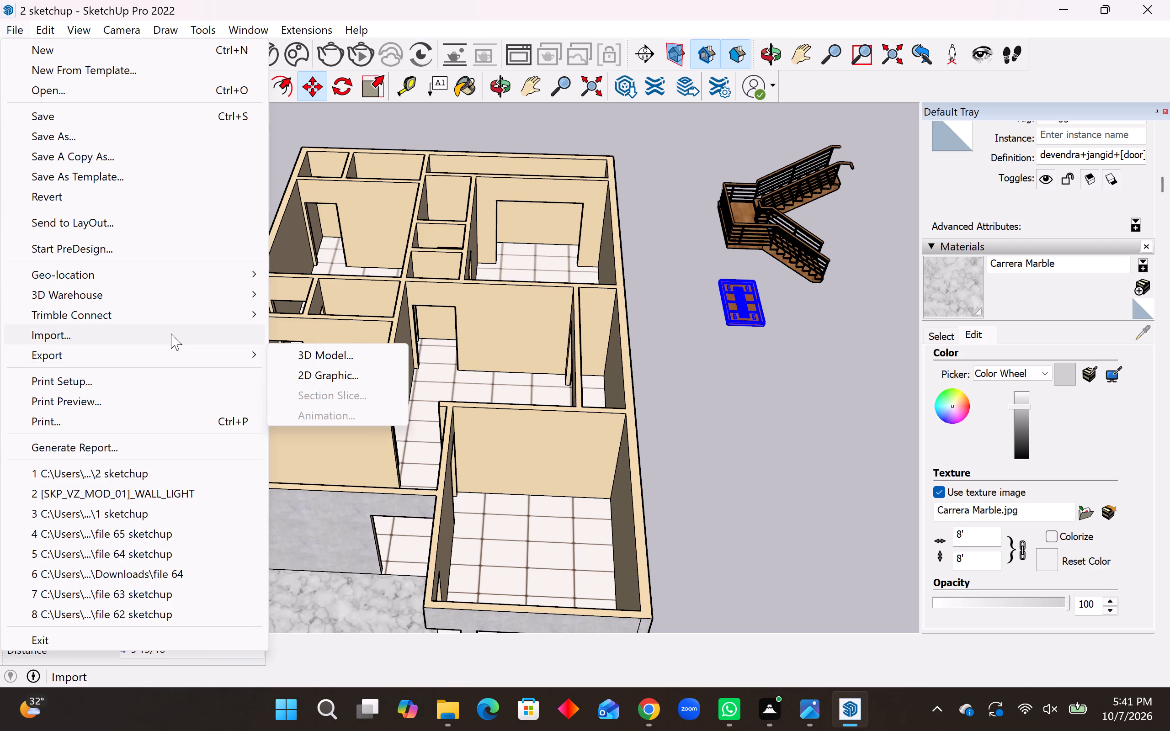
{"action": "left_click", "coordinate": [171, 334]}
{"action": "scroll", "coordinate": [696, 401], "scroll_direction": "down", "scroll_amount": 14}
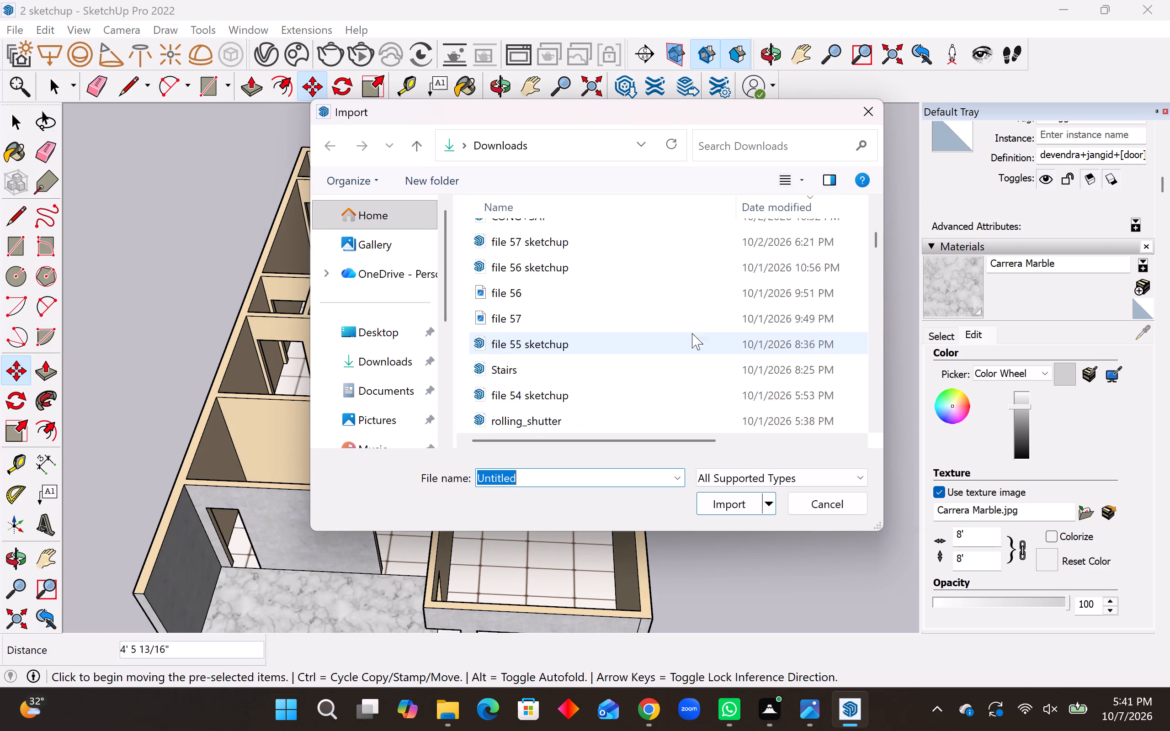
{"action": "scroll", "coordinate": [692, 333], "scroll_direction": "down", "scroll_amount": 13}
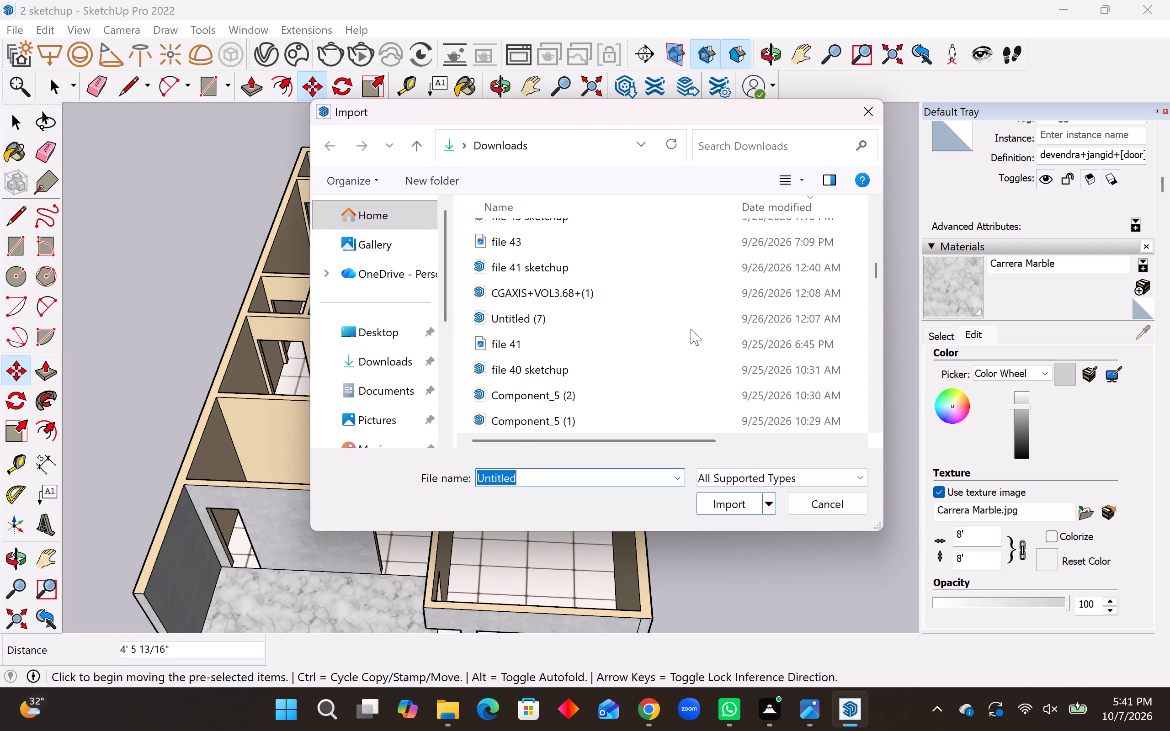
{"action": "scroll", "coordinate": [691, 329], "scroll_direction": "down", "scroll_amount": 9}
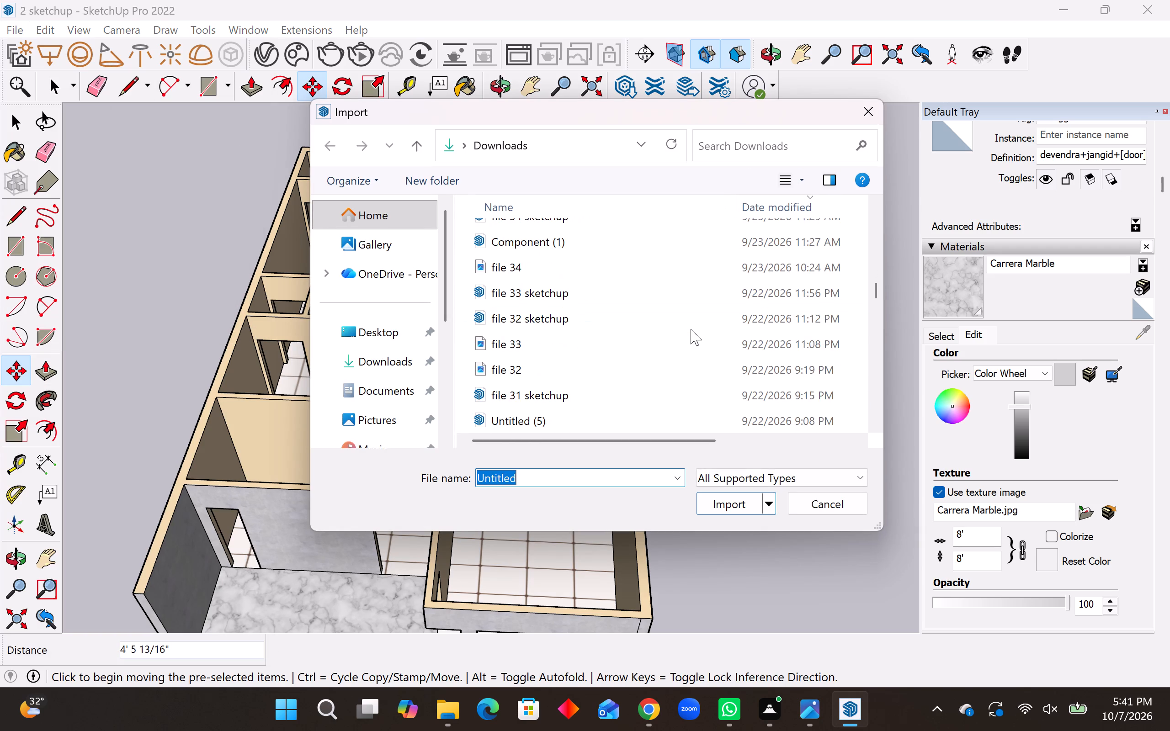
{"action": "scroll", "coordinate": [691, 329], "scroll_direction": "down", "scroll_amount": 7}
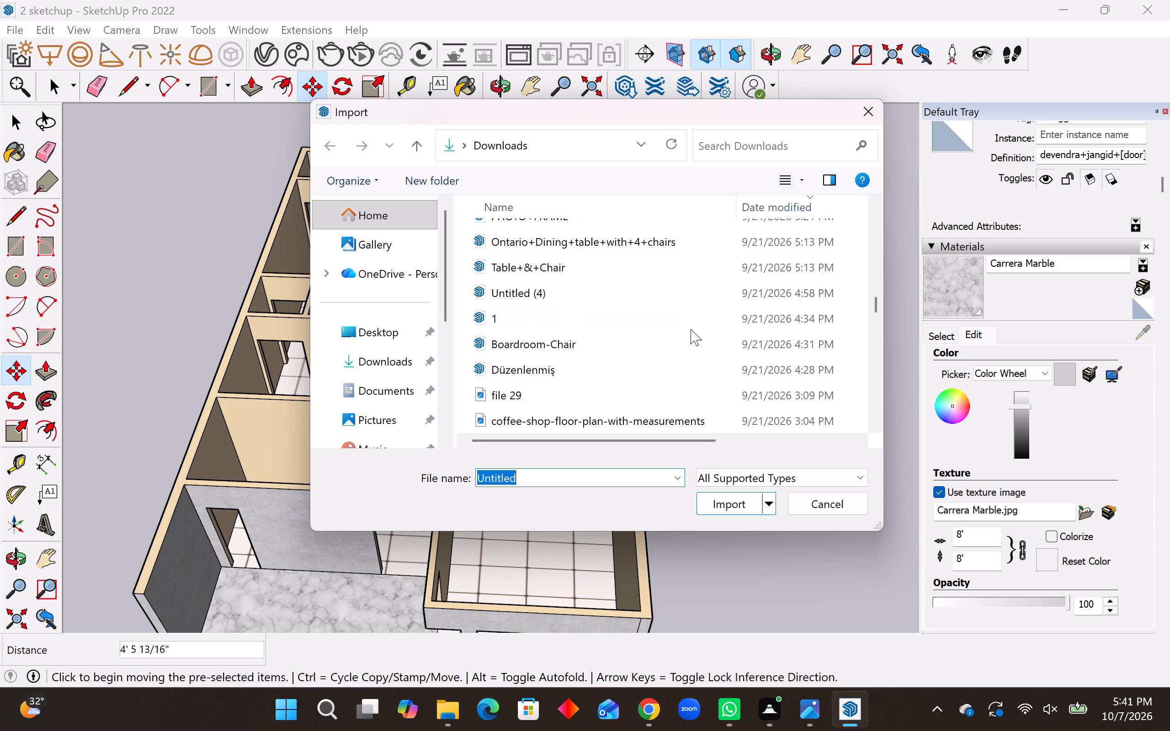
{"action": "scroll", "coordinate": [691, 329], "scroll_direction": "down", "scroll_amount": 2}
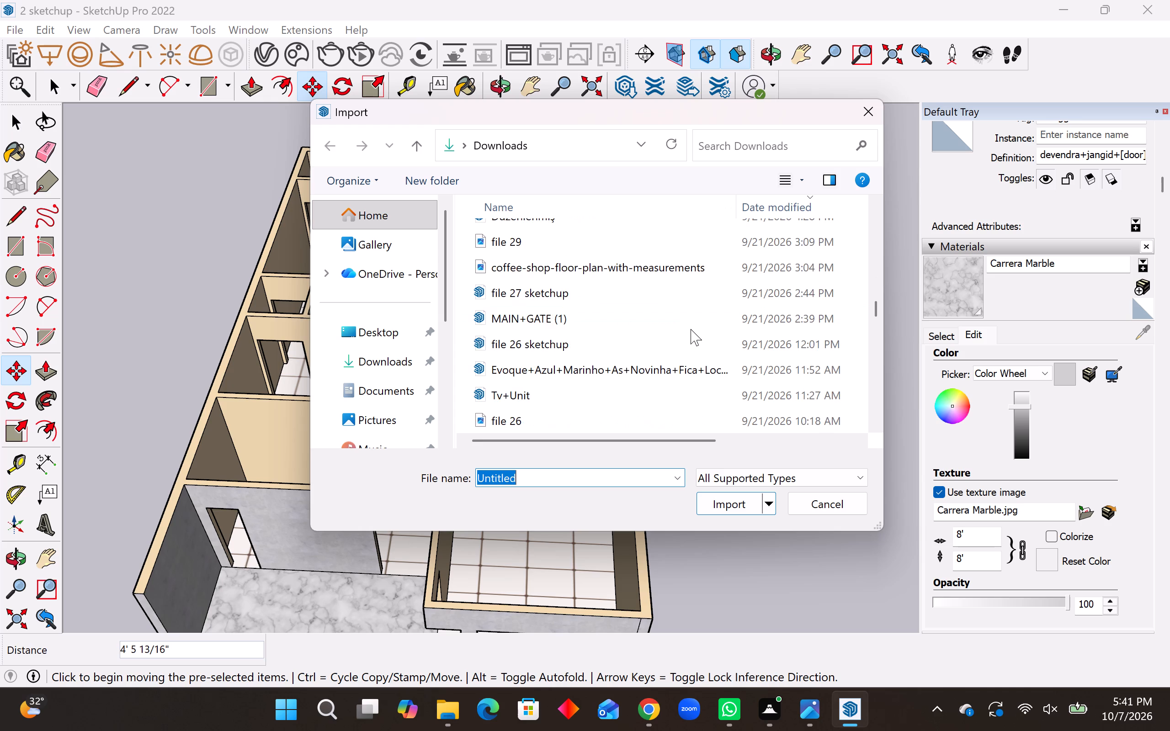
{"action": "scroll", "coordinate": [691, 329], "scroll_direction": "down", "scroll_amount": 1}
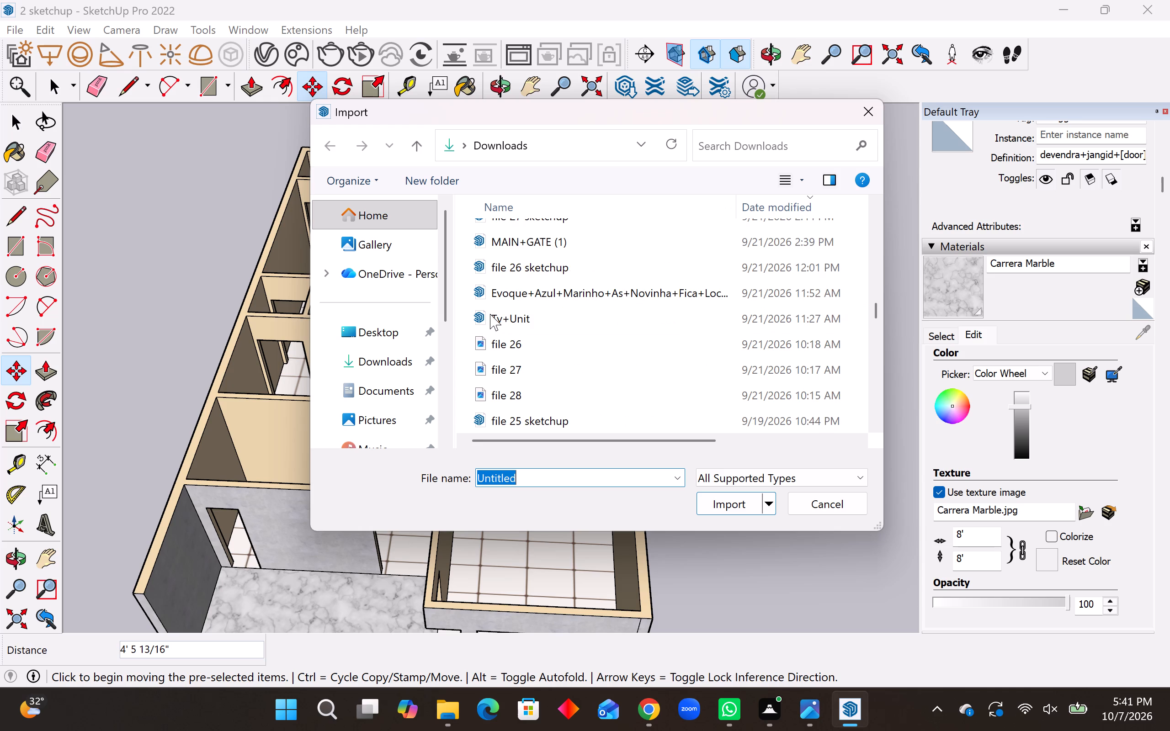
{"action": "left_click", "coordinate": [490, 314]}
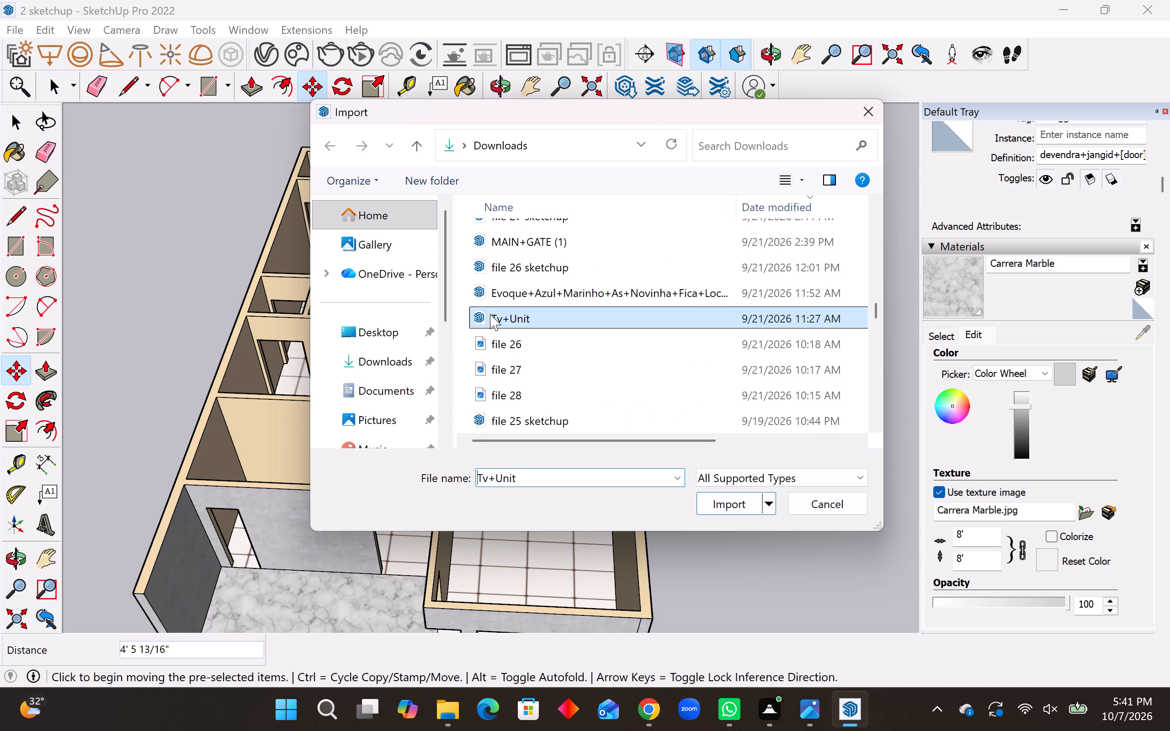
{"action": "left_click", "coordinate": [732, 504]}
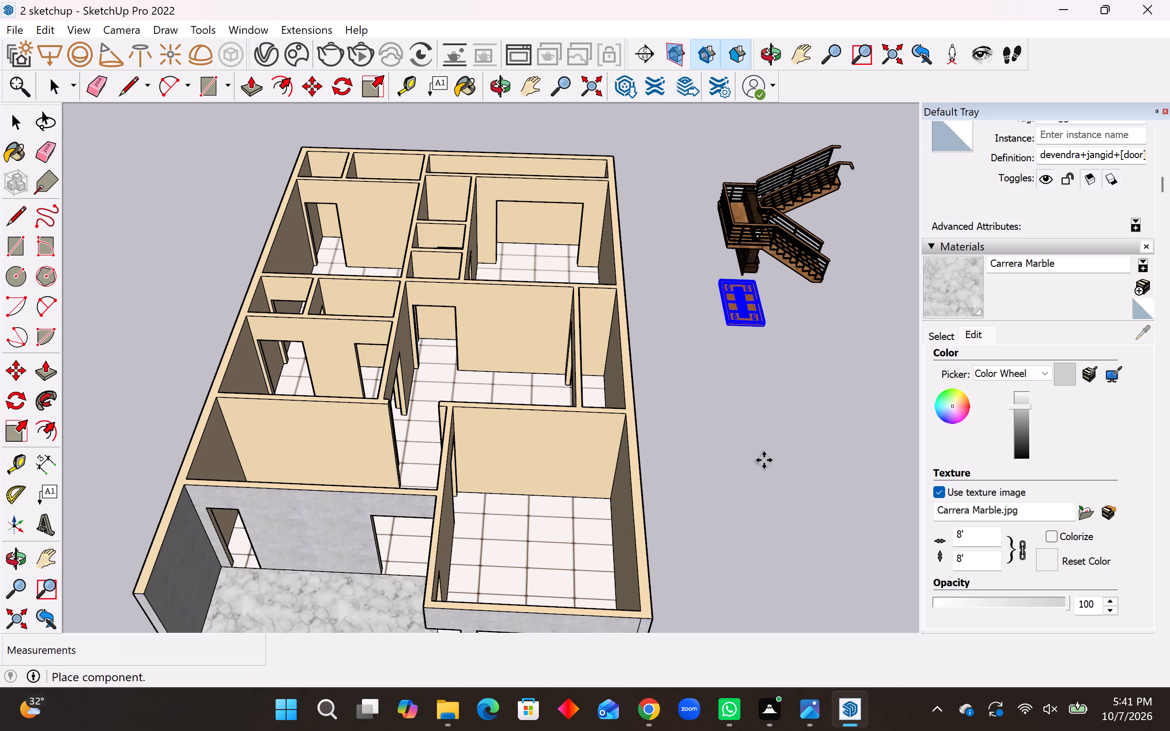
{"action": "left_click", "coordinate": [831, 568]}
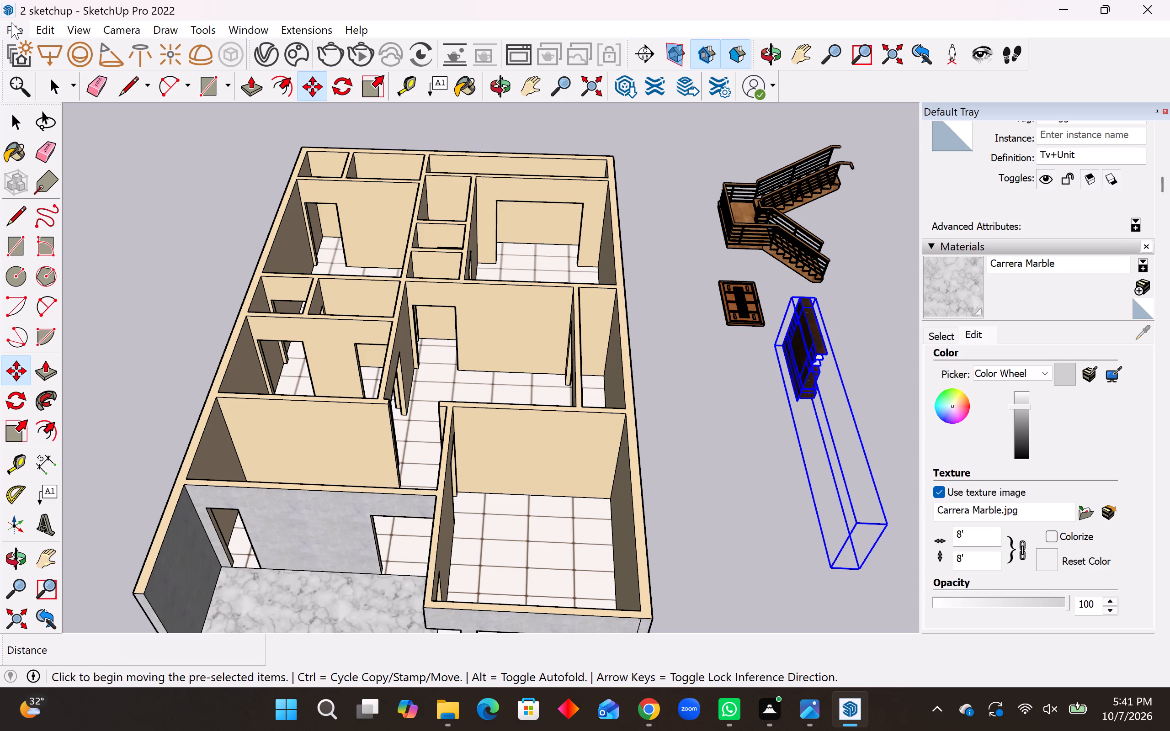
Import the "sofa+(2) (1)" model from Downloads and place it on open ground on the opposite side of the house from the staircase.
{"action": "scroll", "coordinate": [708, 272], "scroll_direction": "down", "scroll_amount": 4}
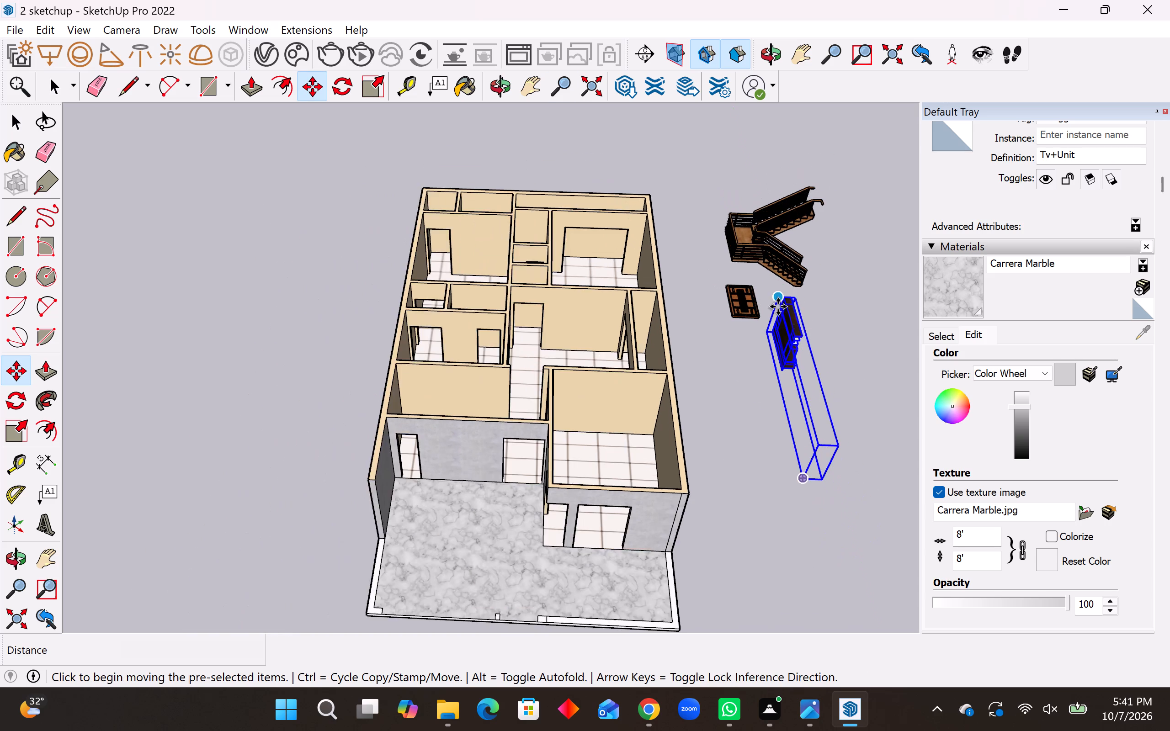
{"action": "scroll", "coordinate": [840, 303], "scroll_direction": "down", "scroll_amount": 2}
{"action": "scroll", "coordinate": [382, 254], "scroll_direction": "up", "scroll_amount": 2}
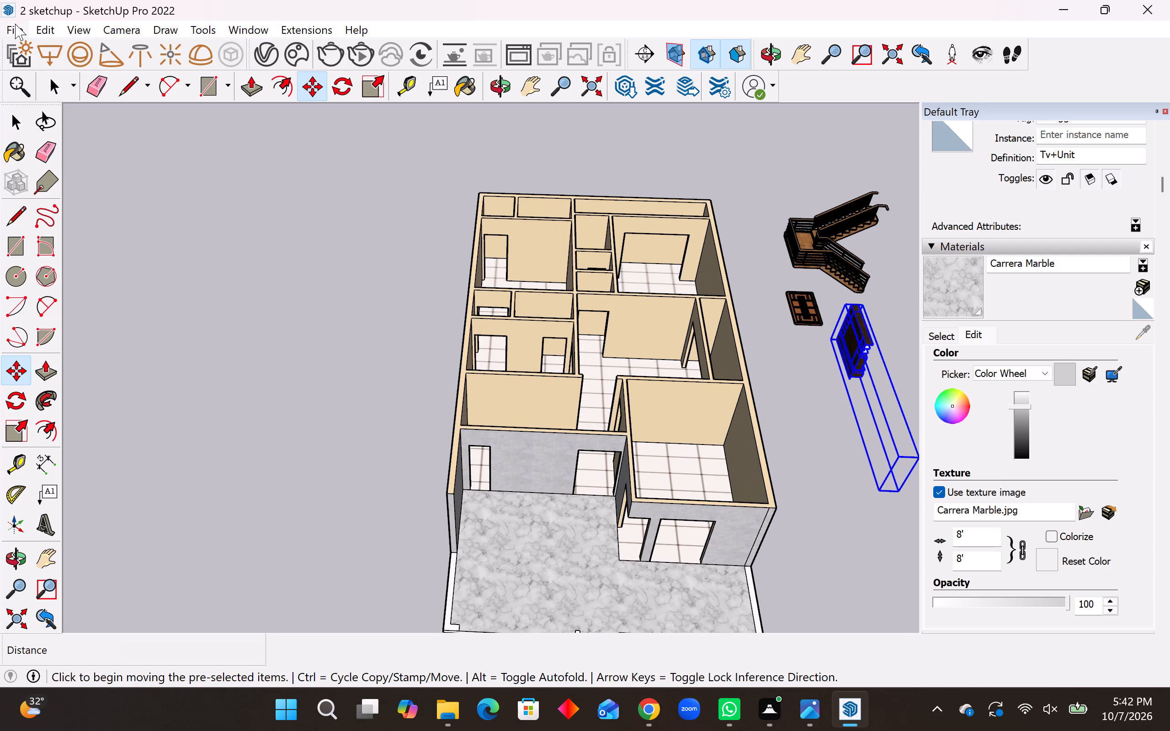
{"action": "left_click", "coordinate": [15, 26]}
{"action": "left_click", "coordinate": [100, 331]}
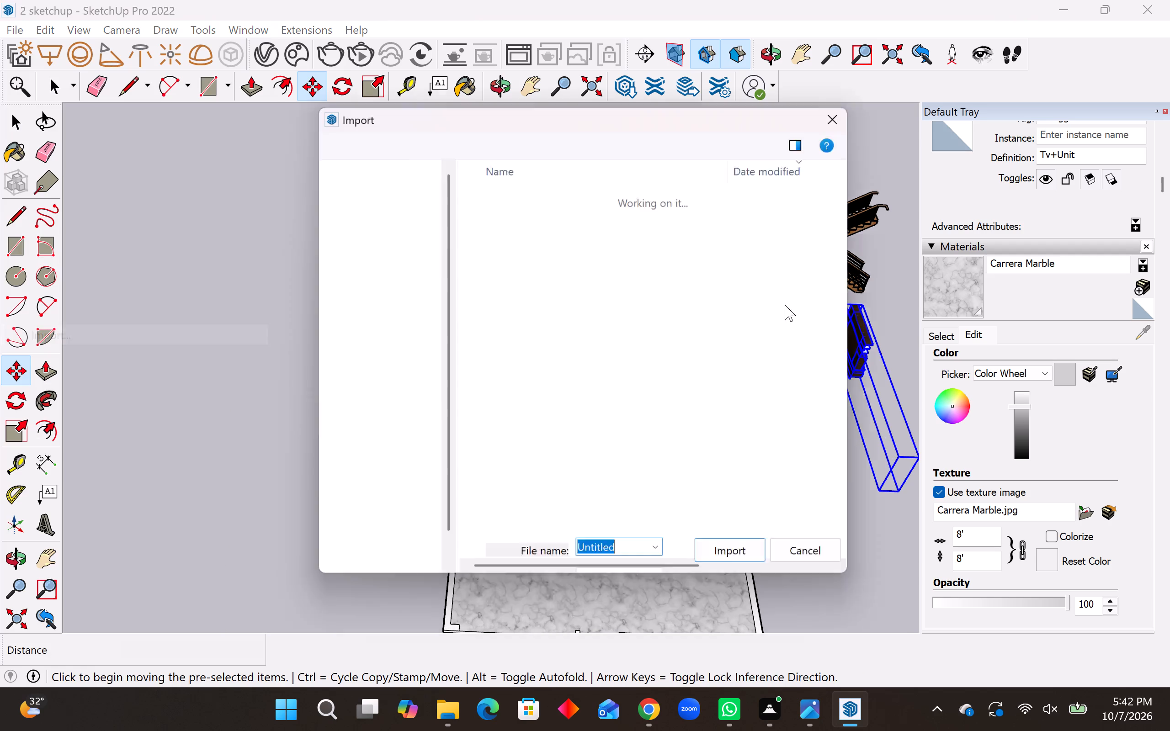
{"action": "scroll", "coordinate": [785, 305], "scroll_direction": "down", "scroll_amount": 6}
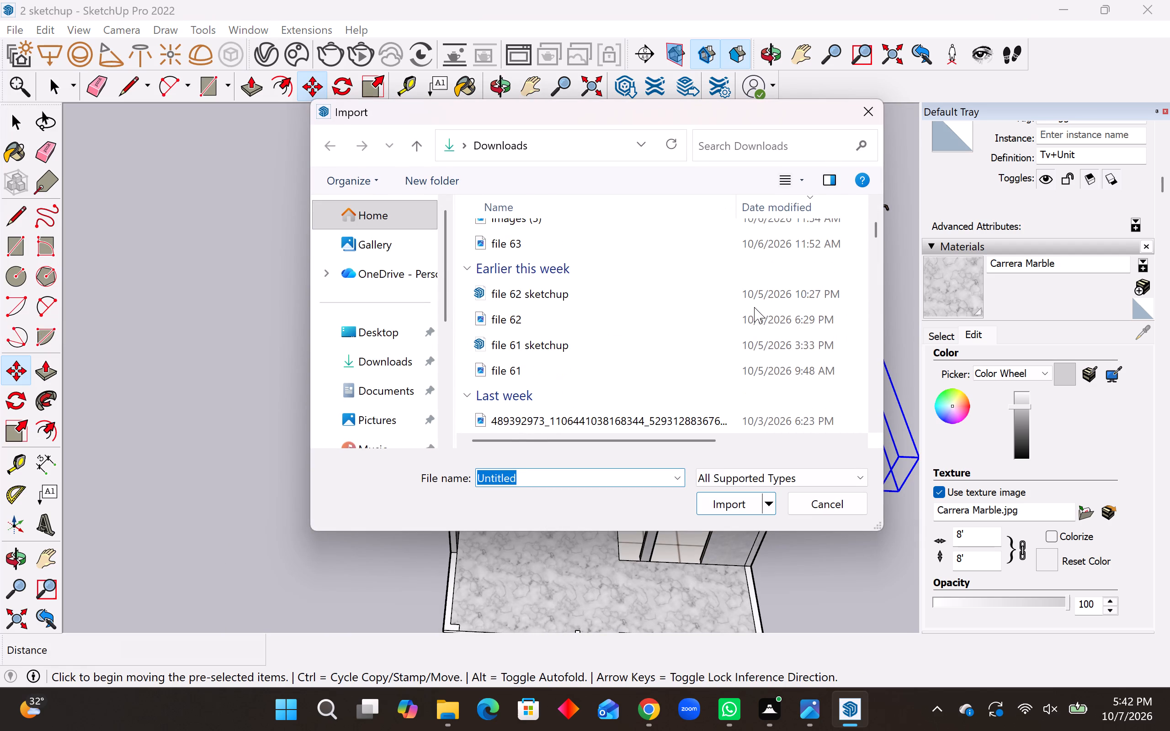
{"action": "scroll", "coordinate": [754, 307], "scroll_direction": "down", "scroll_amount": 17}
{"action": "scroll", "coordinate": [752, 310], "scroll_direction": "down", "scroll_amount": 7}
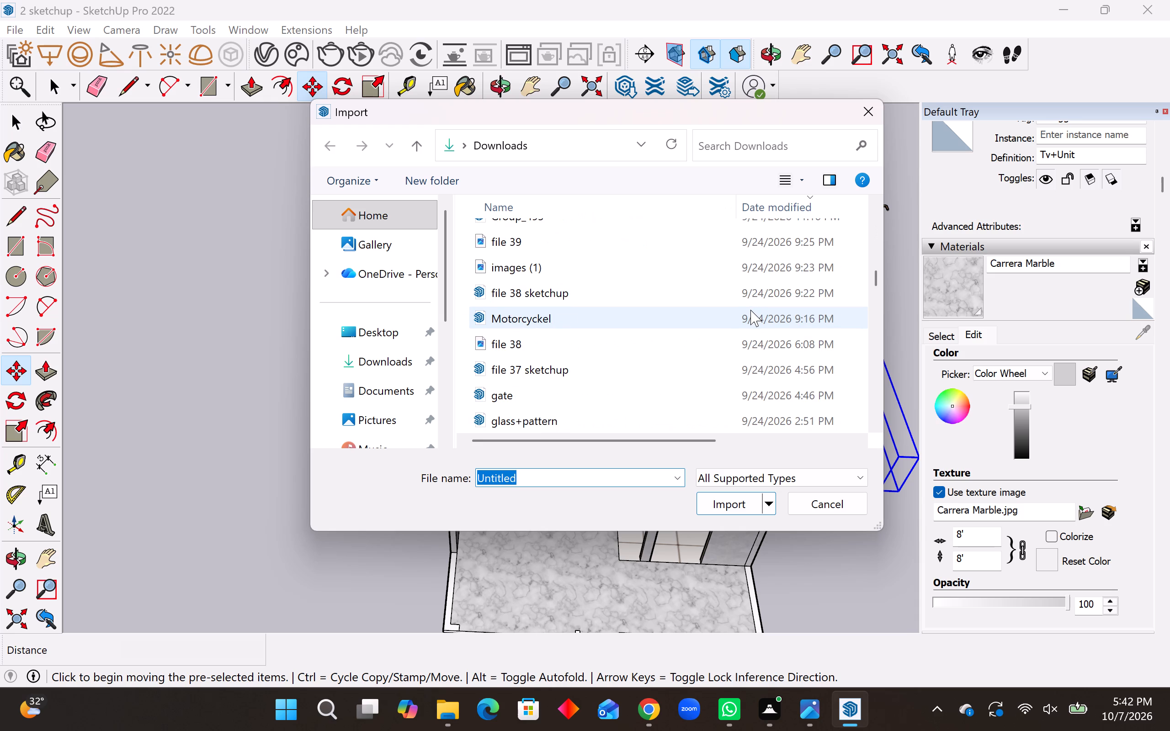
{"action": "scroll", "coordinate": [750, 310], "scroll_direction": "down", "scroll_amount": 4}
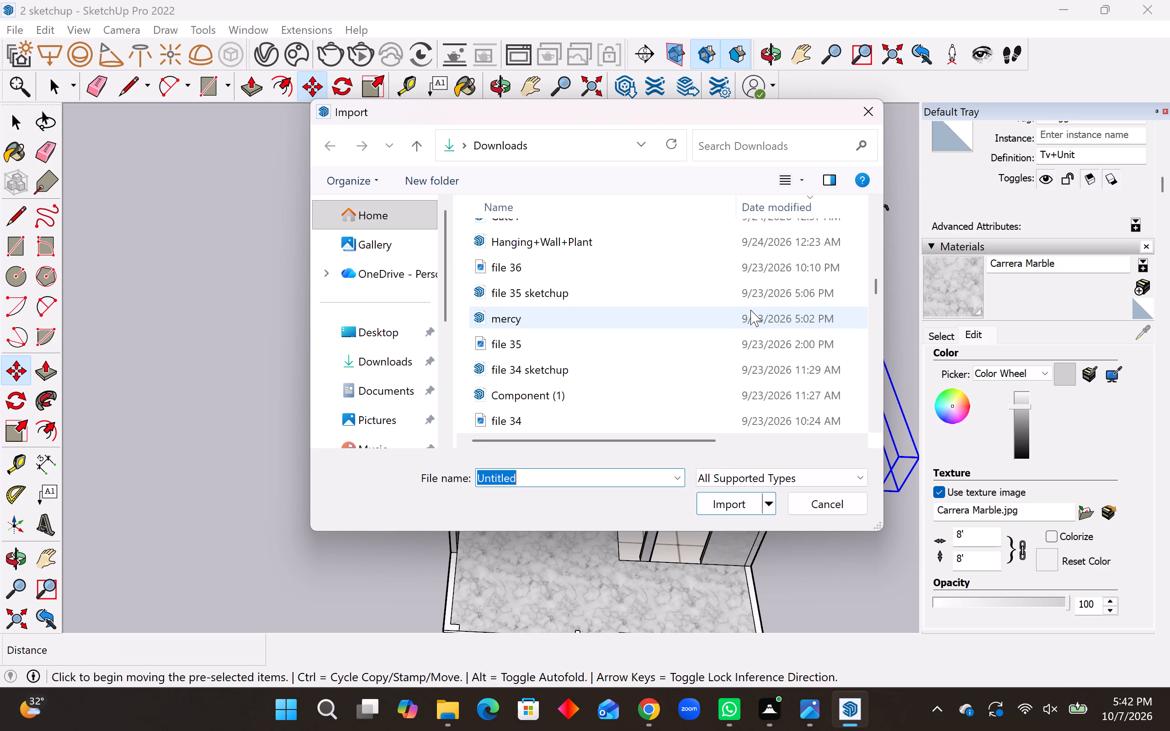
{"action": "scroll", "coordinate": [750, 310], "scroll_direction": "down", "scroll_amount": 4}
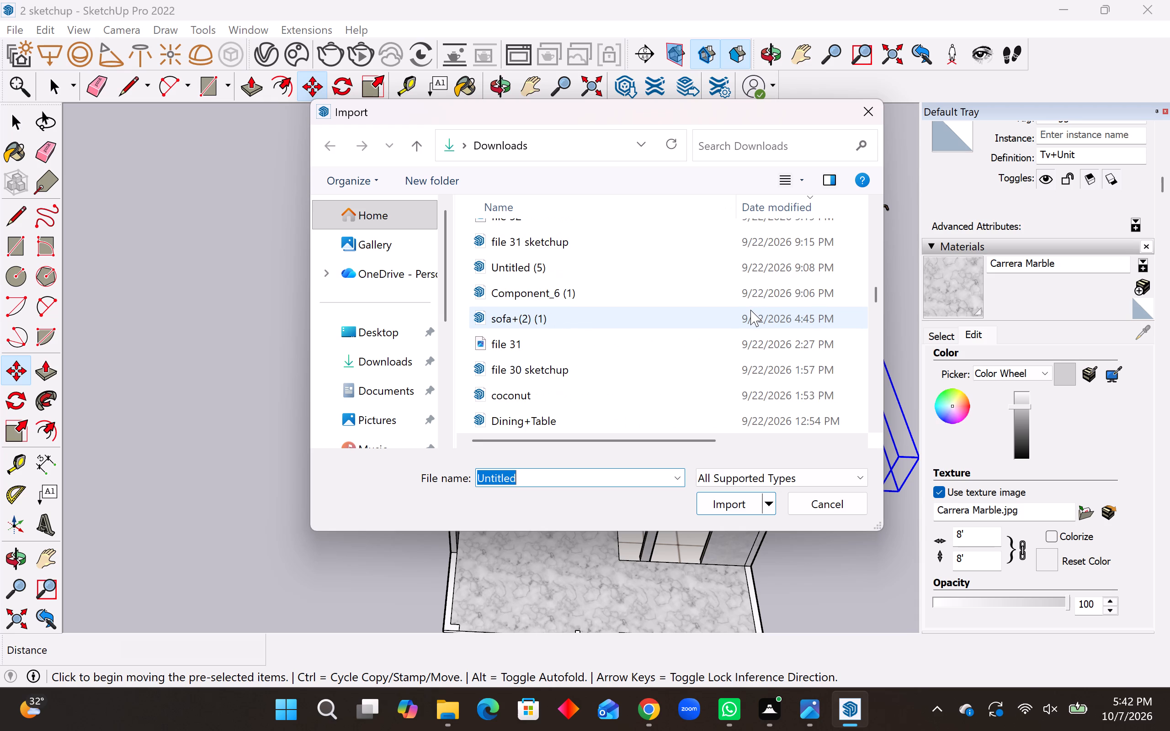
{"action": "left_click", "coordinate": [697, 319]}
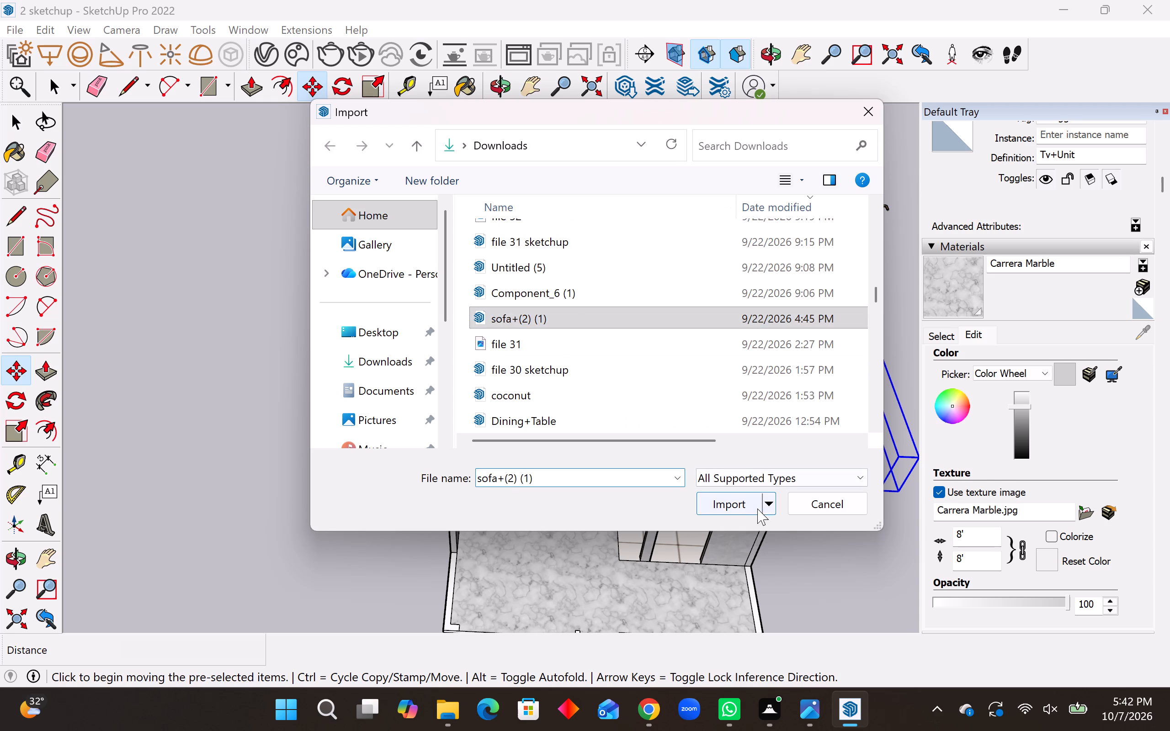
{"action": "left_click", "coordinate": [720, 502]}
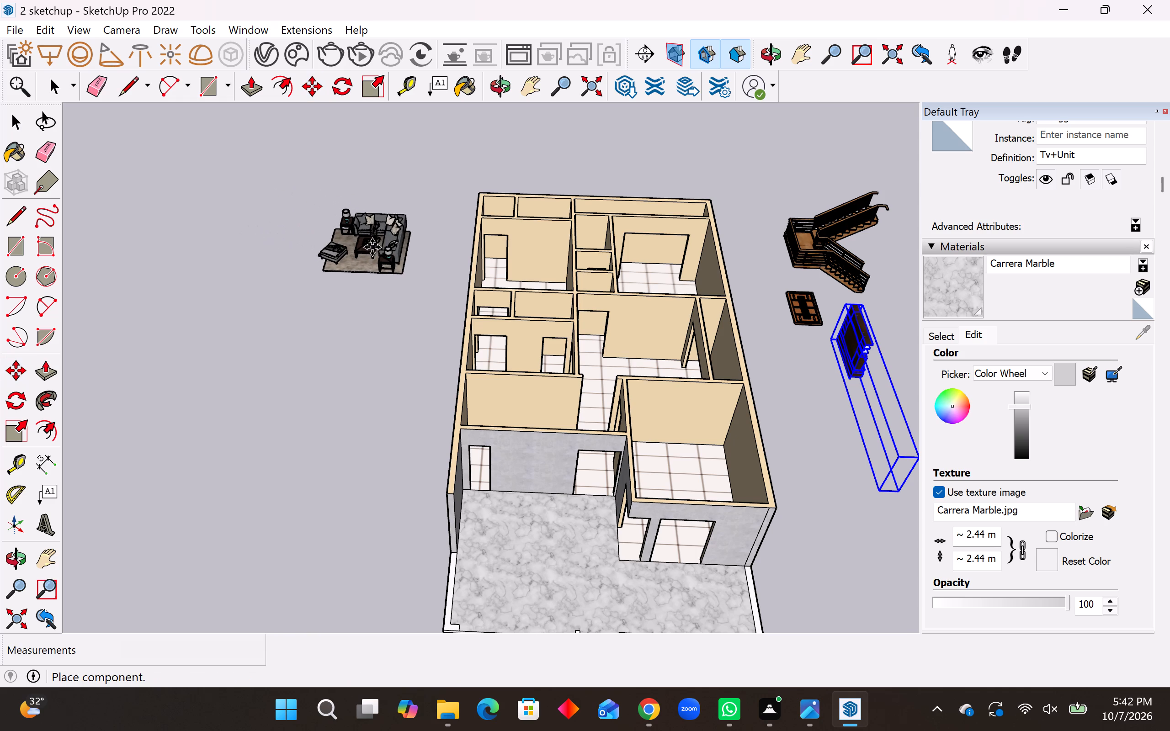
{"action": "left_click", "coordinate": [373, 248]}
Import the "PINTU+6+YA" door model from Downloads and place it on open ground between the sofa set and the house.
{"action": "left_click", "coordinate": [23, 34]}
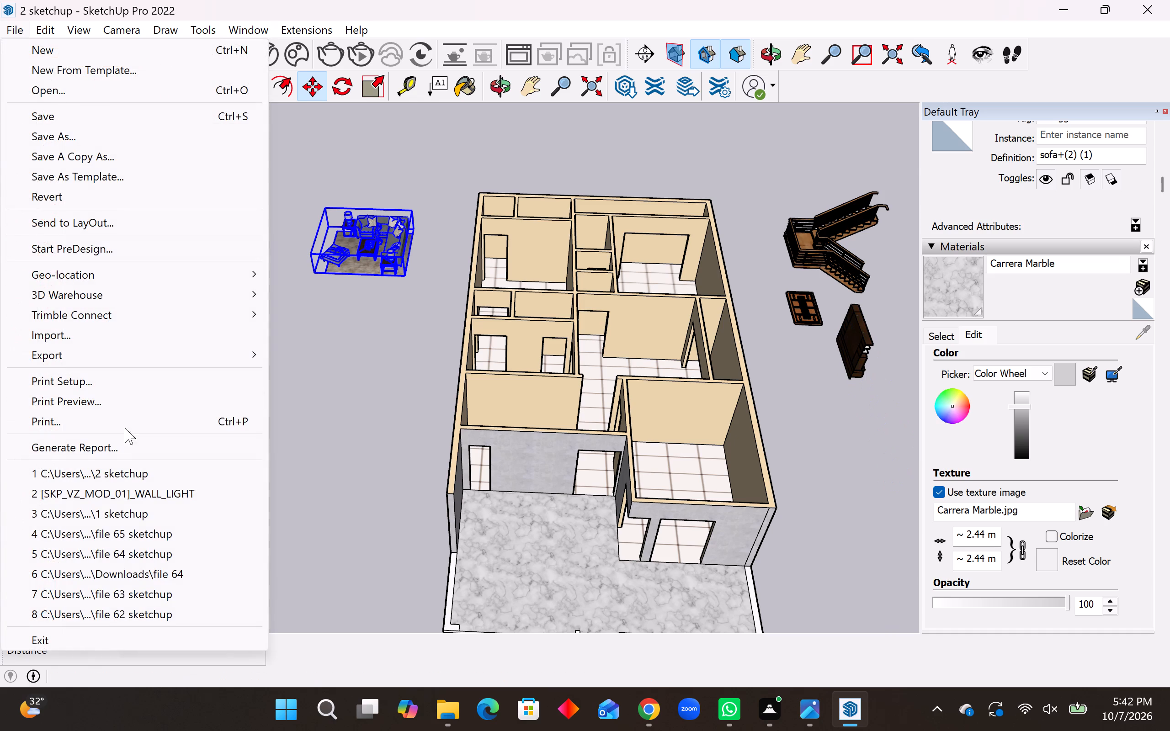
{"action": "left_click", "coordinate": [113, 328]}
{"action": "scroll", "coordinate": [617, 343], "scroll_direction": "down", "scroll_amount": 10}
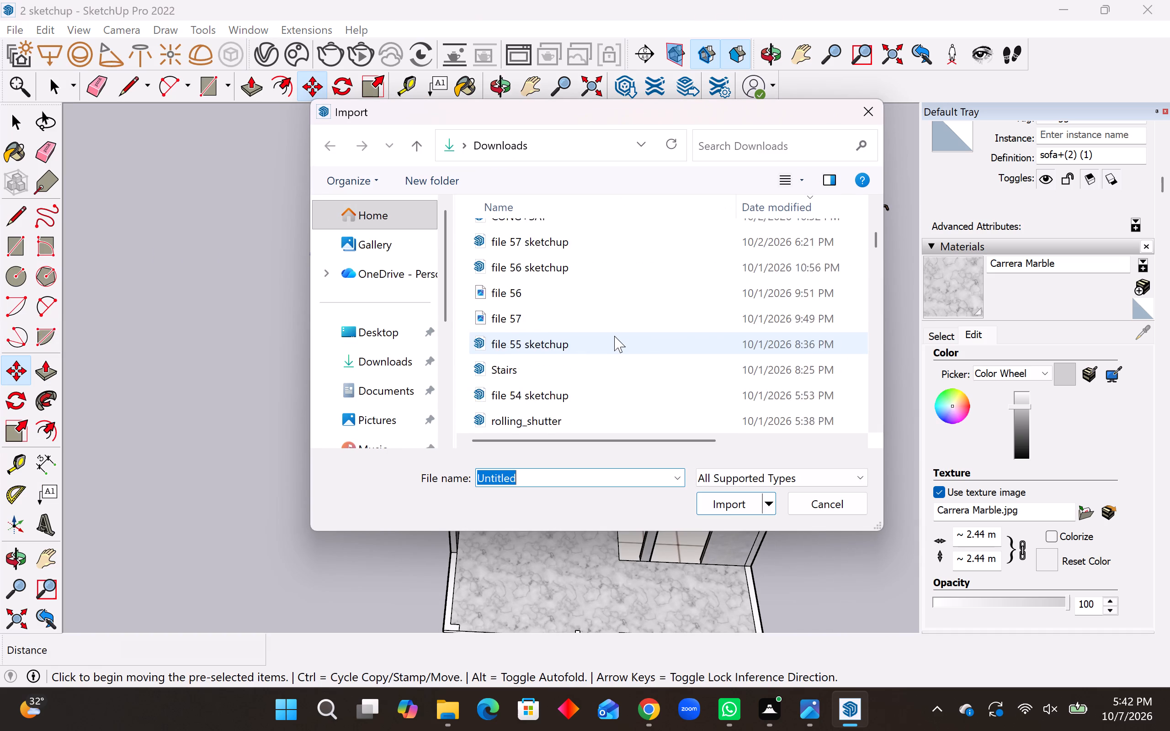
{"action": "scroll", "coordinate": [614, 336], "scroll_direction": "down", "scroll_amount": 20}
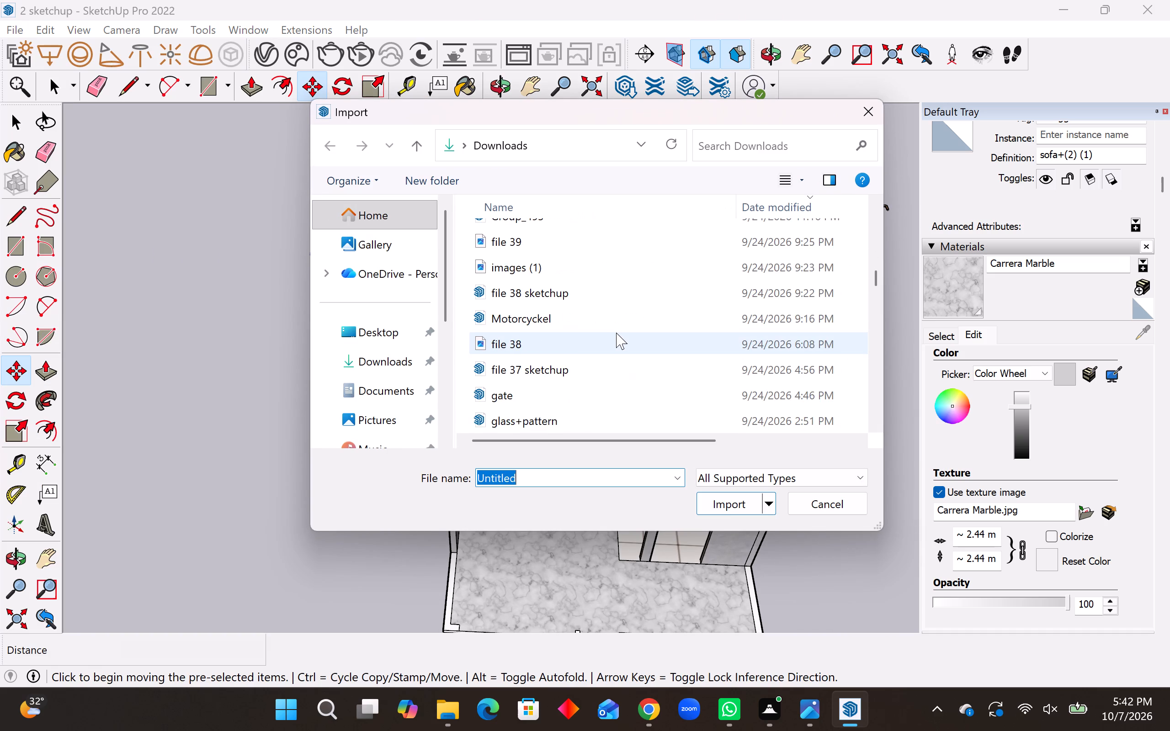
{"action": "scroll", "coordinate": [616, 333], "scroll_direction": "down", "scroll_amount": 15}
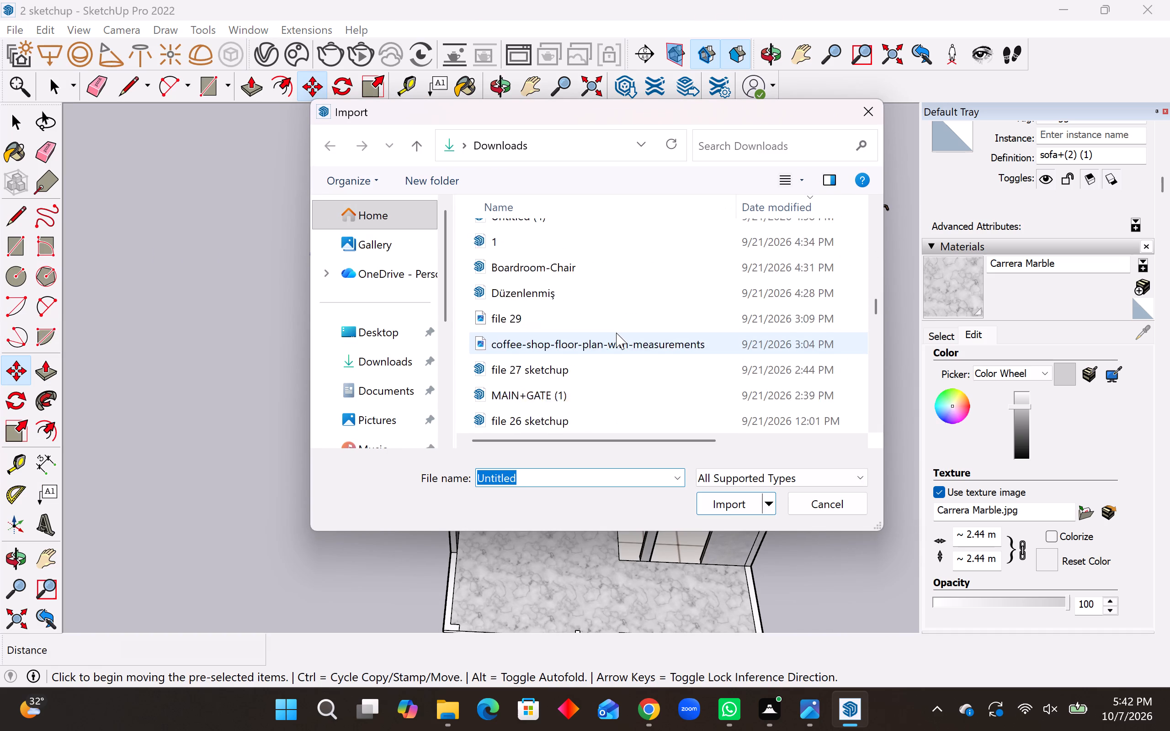
{"action": "scroll", "coordinate": [616, 333], "scroll_direction": "down", "scroll_amount": 11}
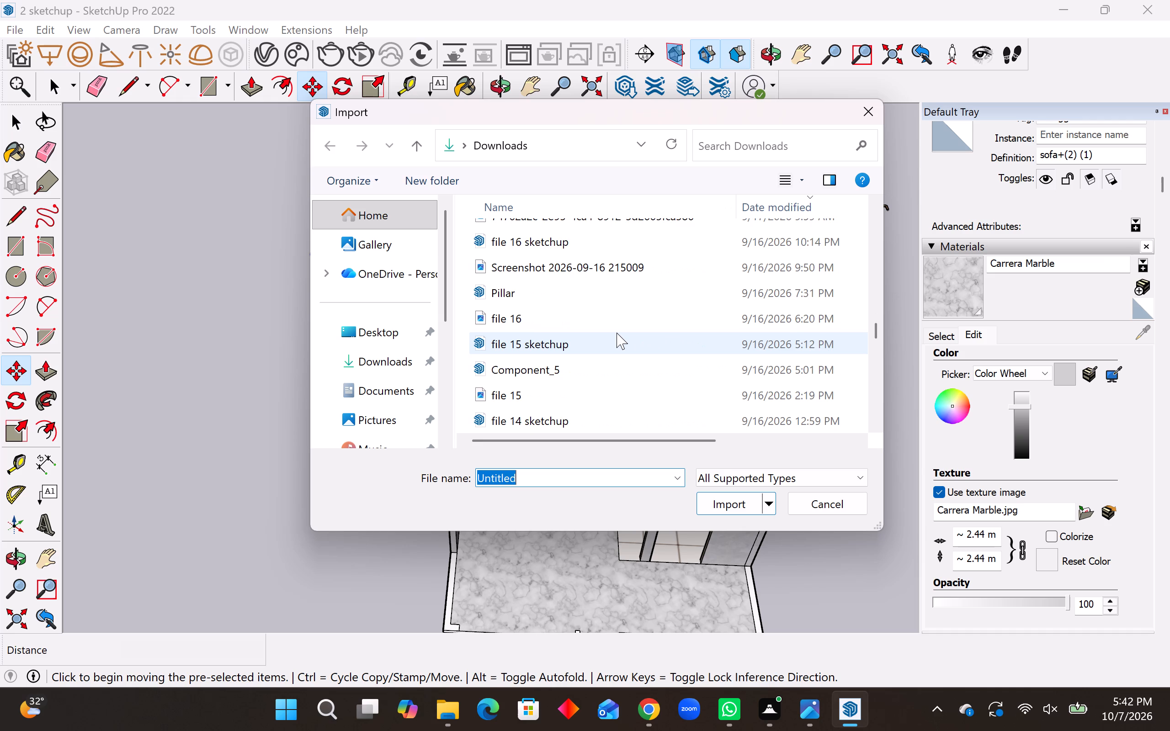
{"action": "scroll", "coordinate": [617, 333], "scroll_direction": "down", "scroll_amount": 4}
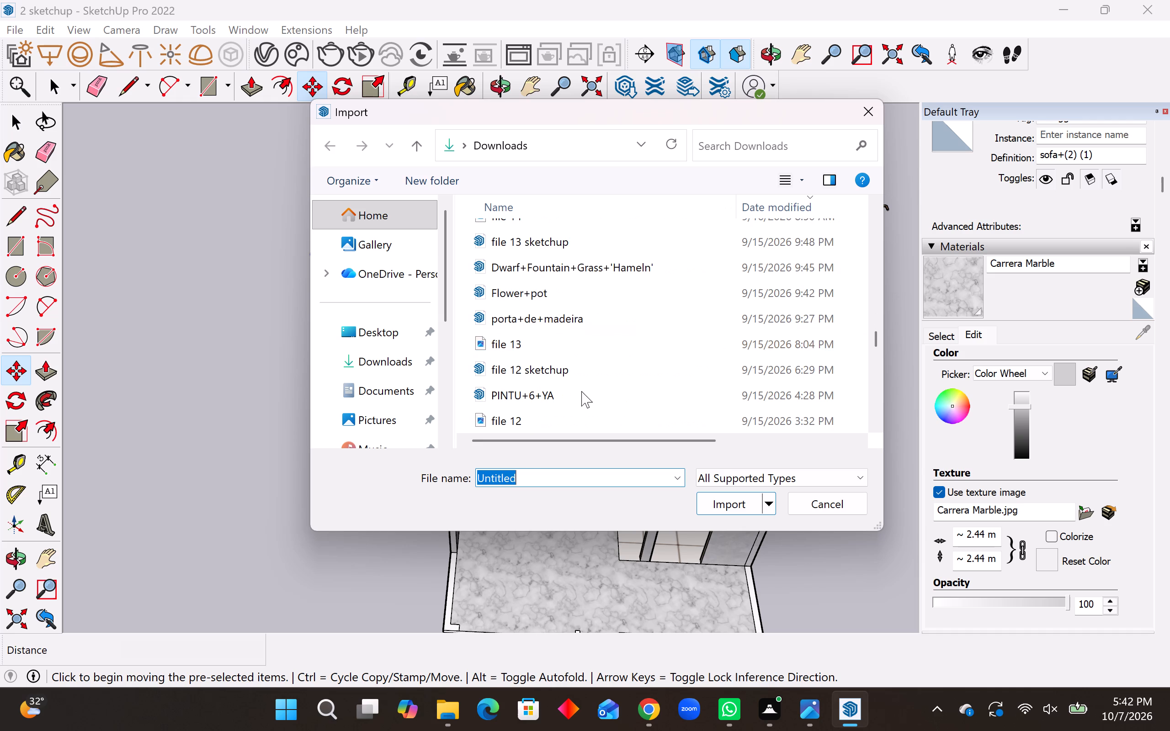
{"action": "left_click", "coordinate": [573, 399]}
{"action": "left_click", "coordinate": [720, 510]}
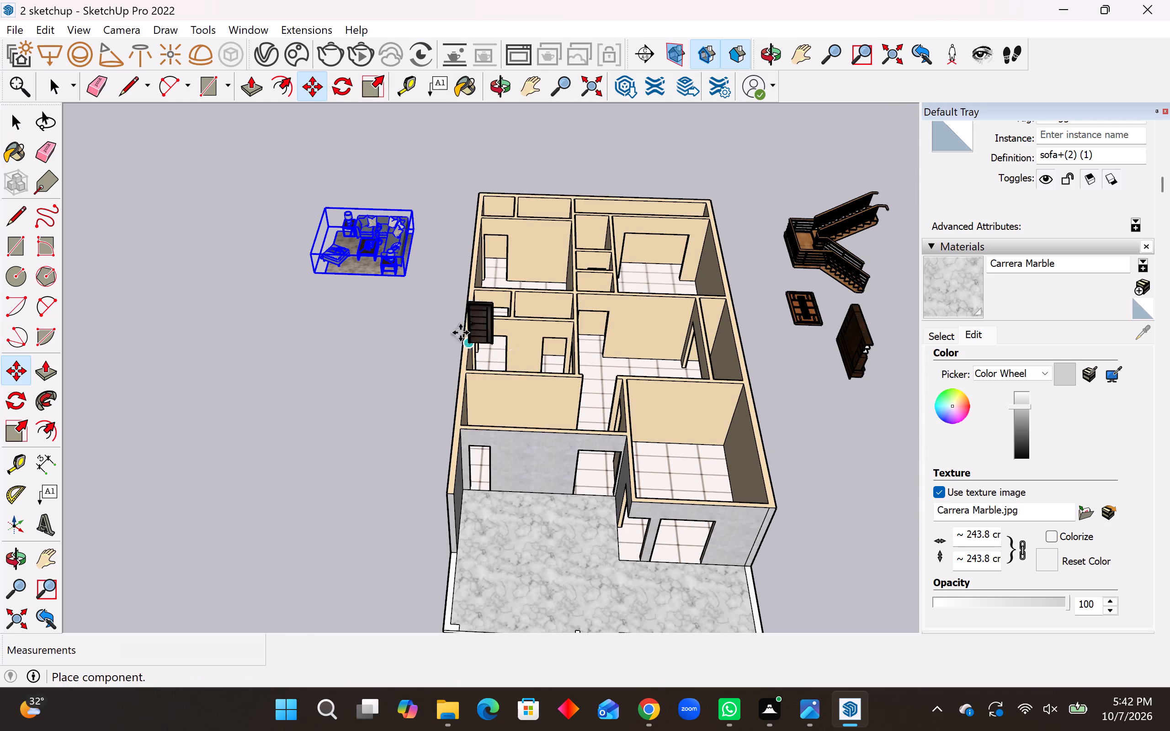
{"action": "left_click", "coordinate": [414, 311]}
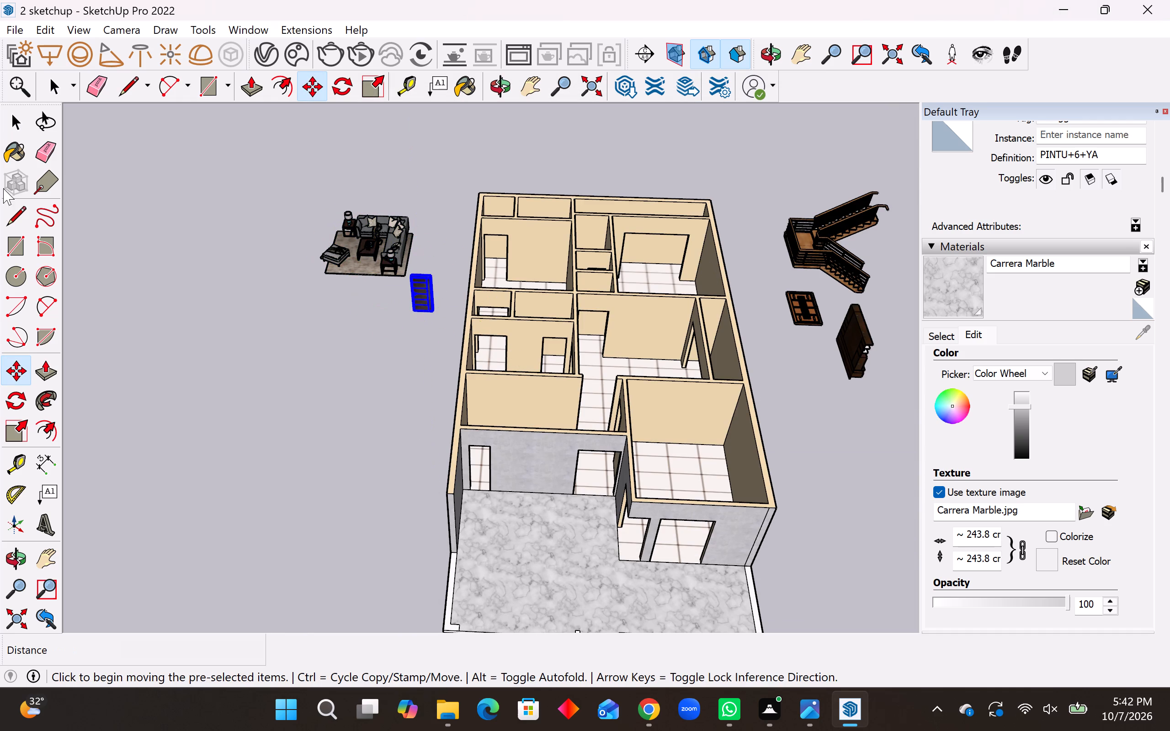
Import the "9058.+Free+Sketchup+Kitchen+Model+Download (1)" model from Downloads and place it on open ground beside the sofa set, farther from the house.
{"action": "left_click", "coordinate": [16, 38]}
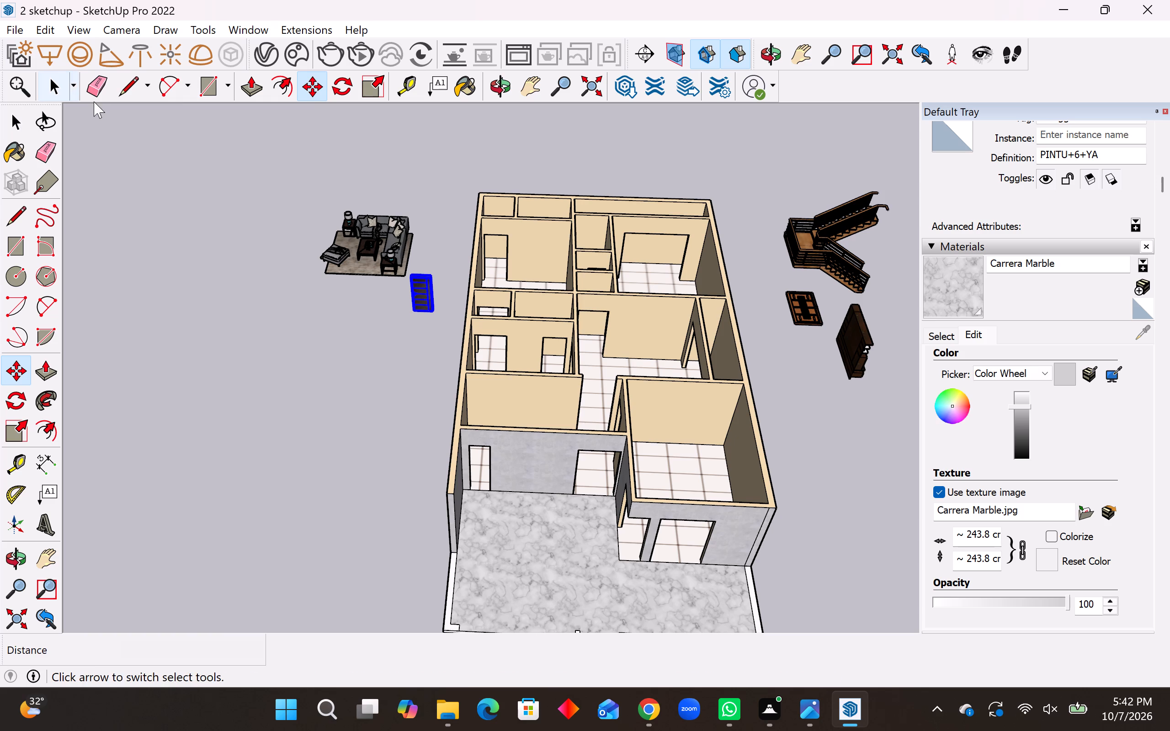
{"action": "left_click", "coordinate": [16, 37]}
{"action": "left_click", "coordinate": [112, 336]}
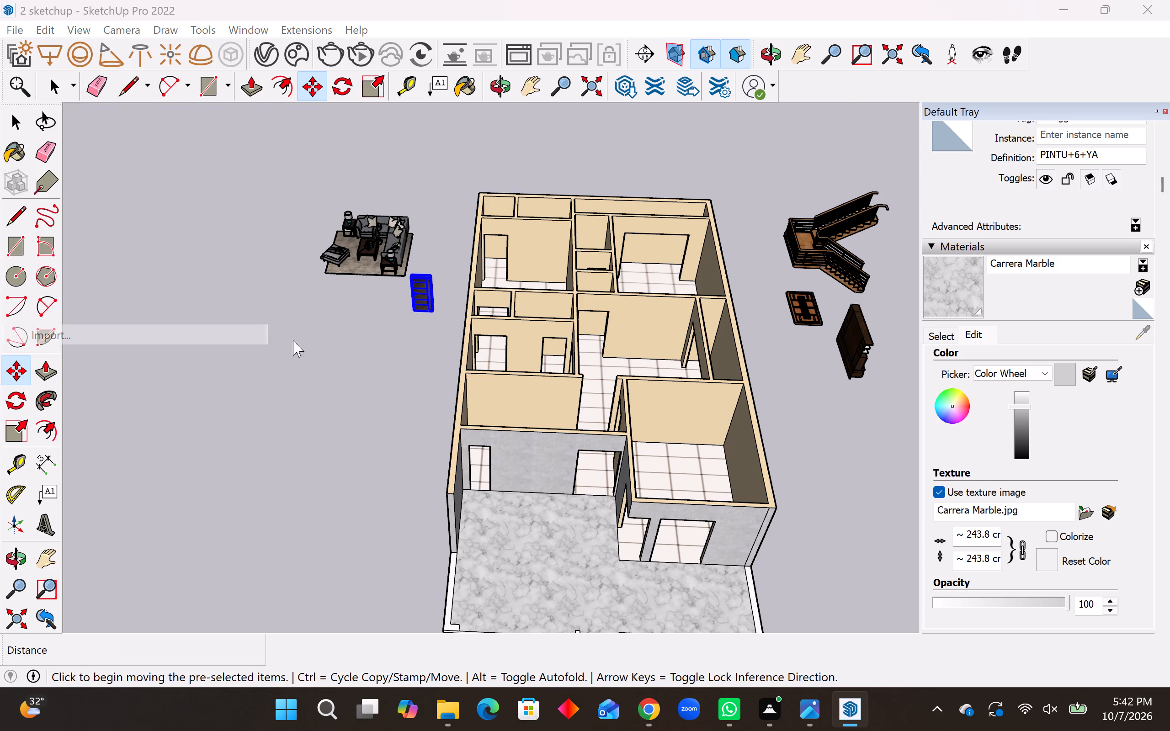
{"action": "scroll", "coordinate": [700, 350], "scroll_direction": "down", "scroll_amount": 18}
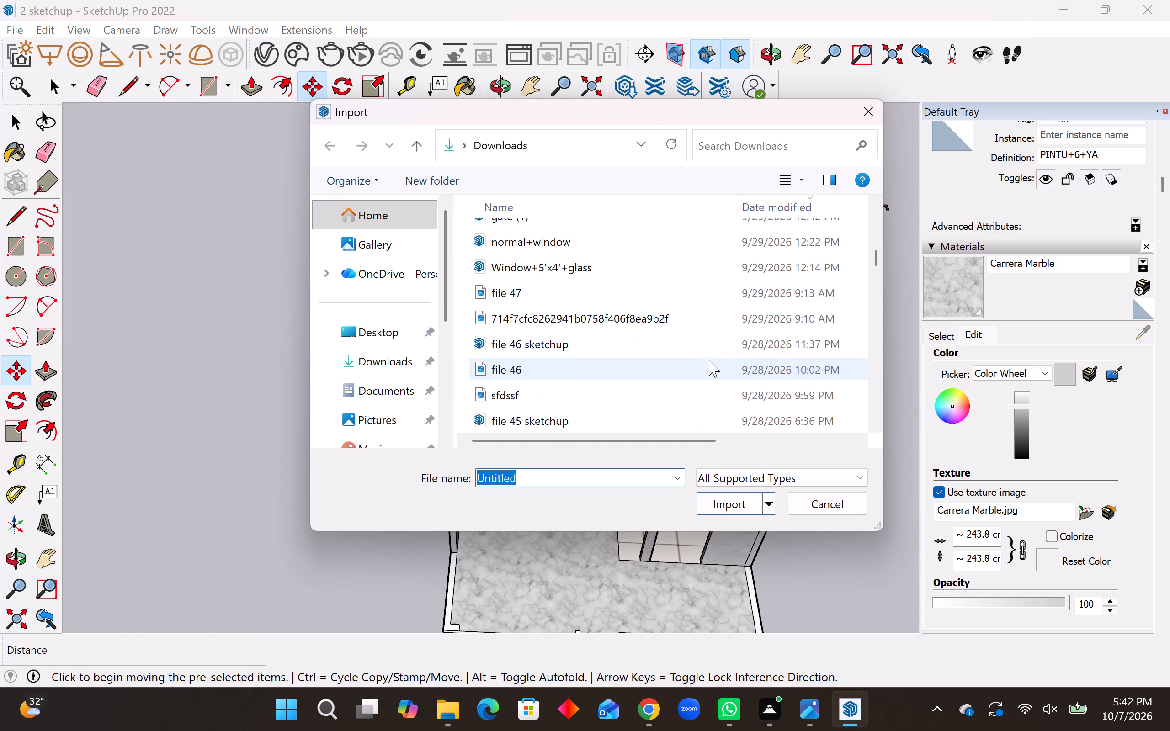
{"action": "scroll", "coordinate": [709, 360], "scroll_direction": "down", "scroll_amount": 20}
{"action": "scroll", "coordinate": [709, 360], "scroll_direction": "down", "scroll_amount": 11}
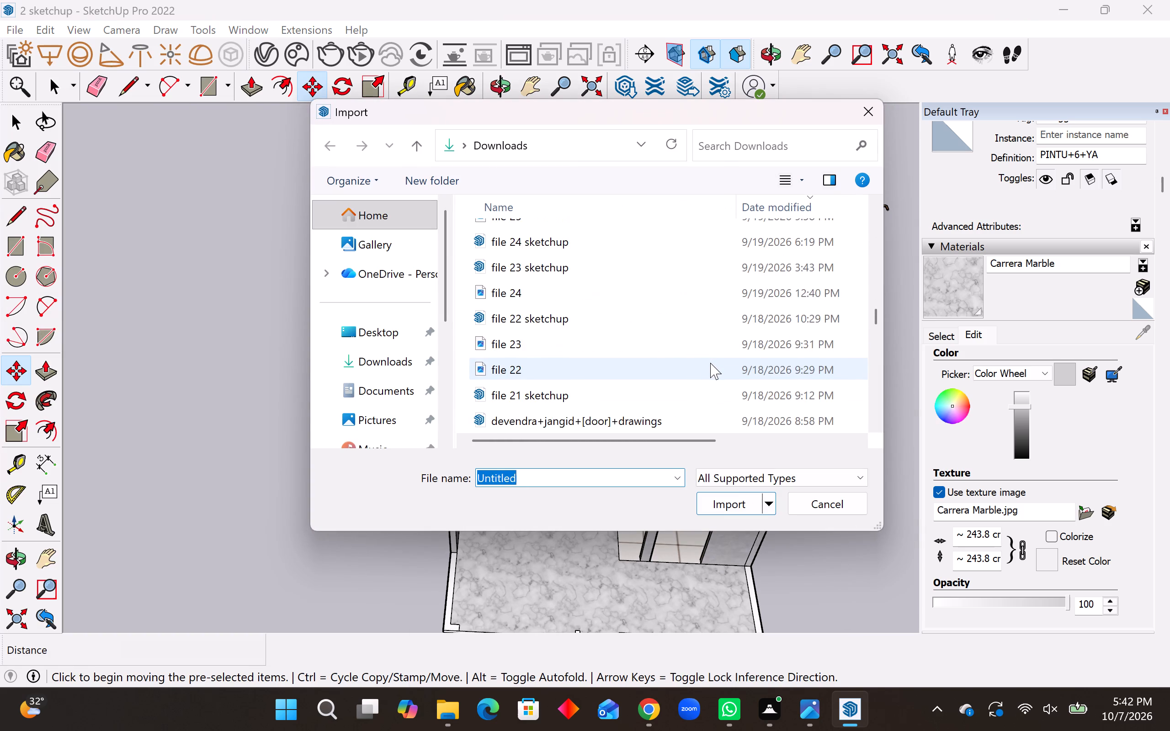
{"action": "scroll", "coordinate": [711, 363], "scroll_direction": "down", "scroll_amount": 16}
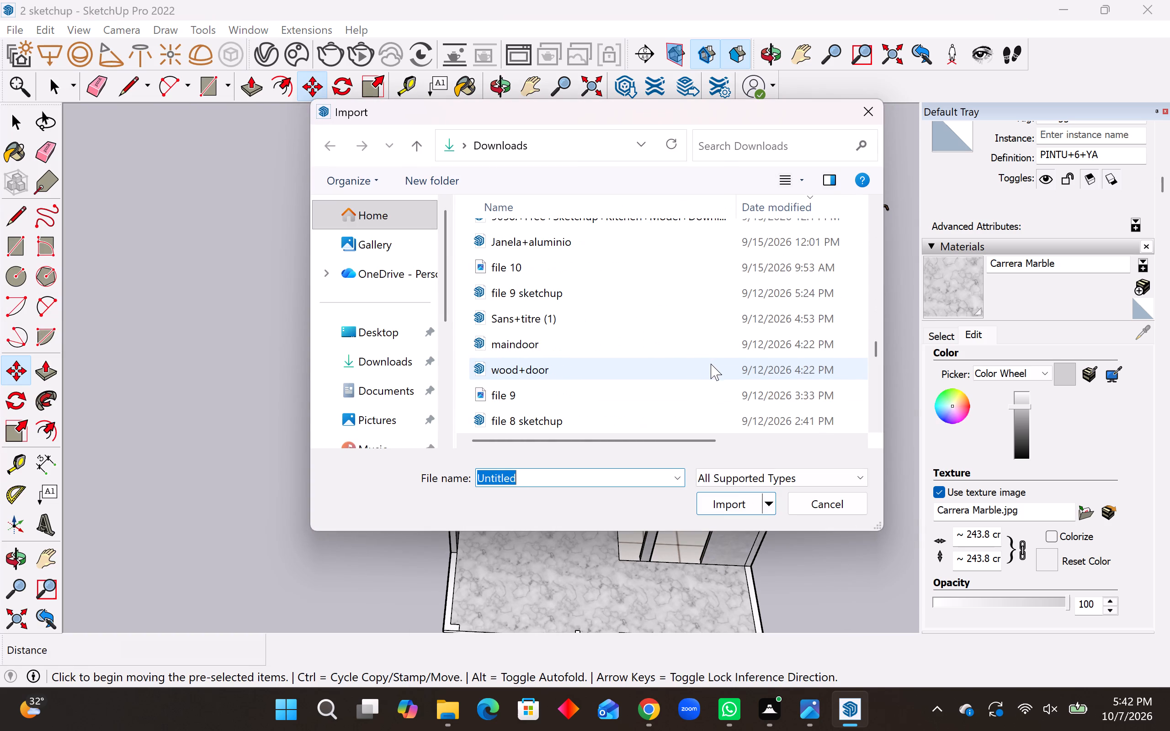
{"action": "scroll", "coordinate": [711, 364], "scroll_direction": "up", "scroll_amount": 2}
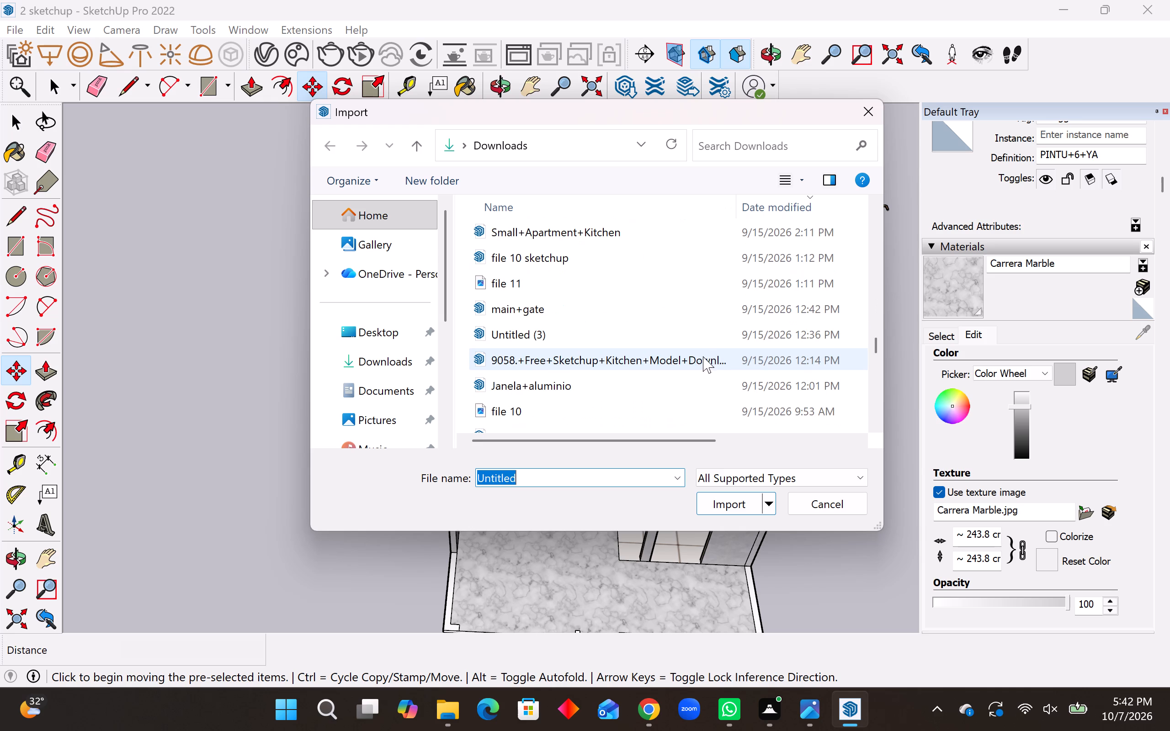
{"action": "left_click", "coordinate": [655, 360]}
{"action": "left_click", "coordinate": [718, 499]}
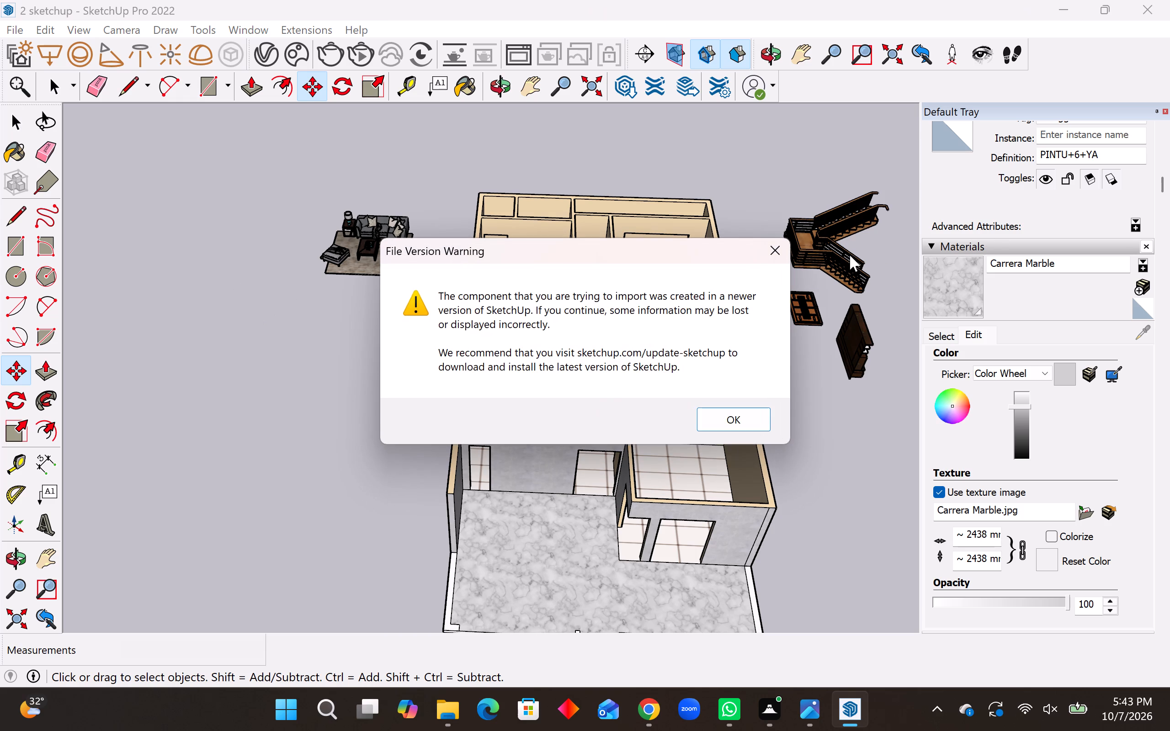
{"action": "left_click", "coordinate": [780, 256]}
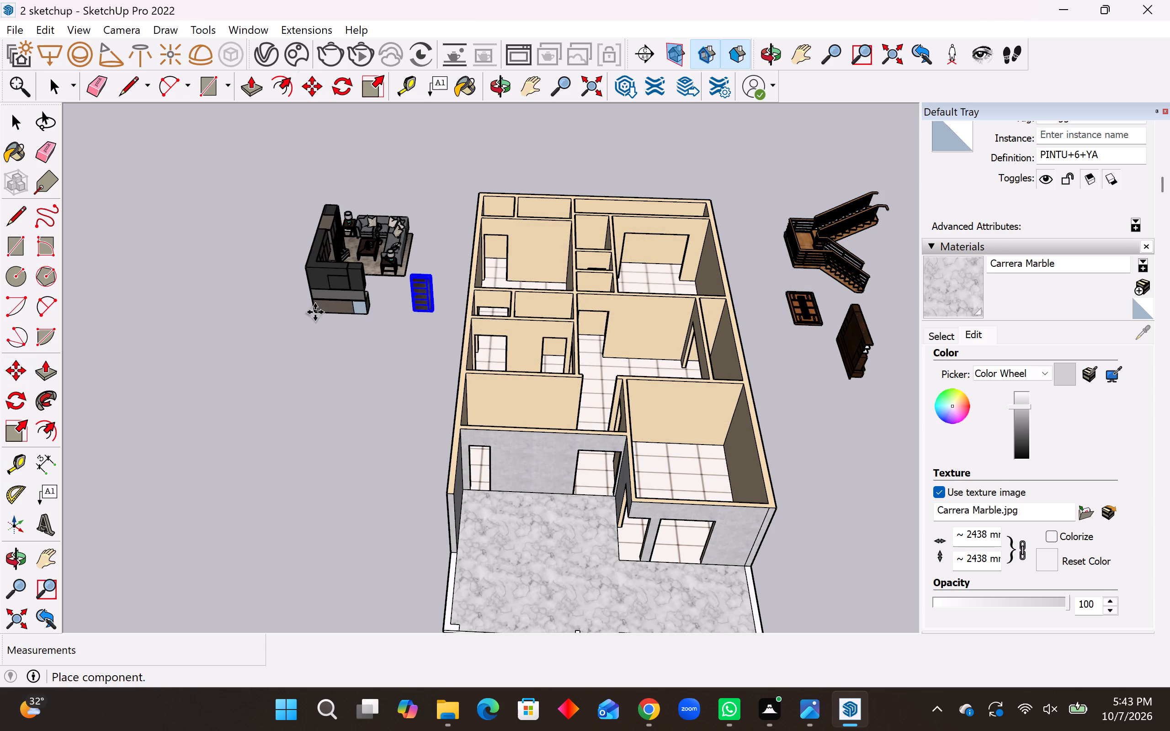
{"action": "left_click", "coordinate": [262, 335]}
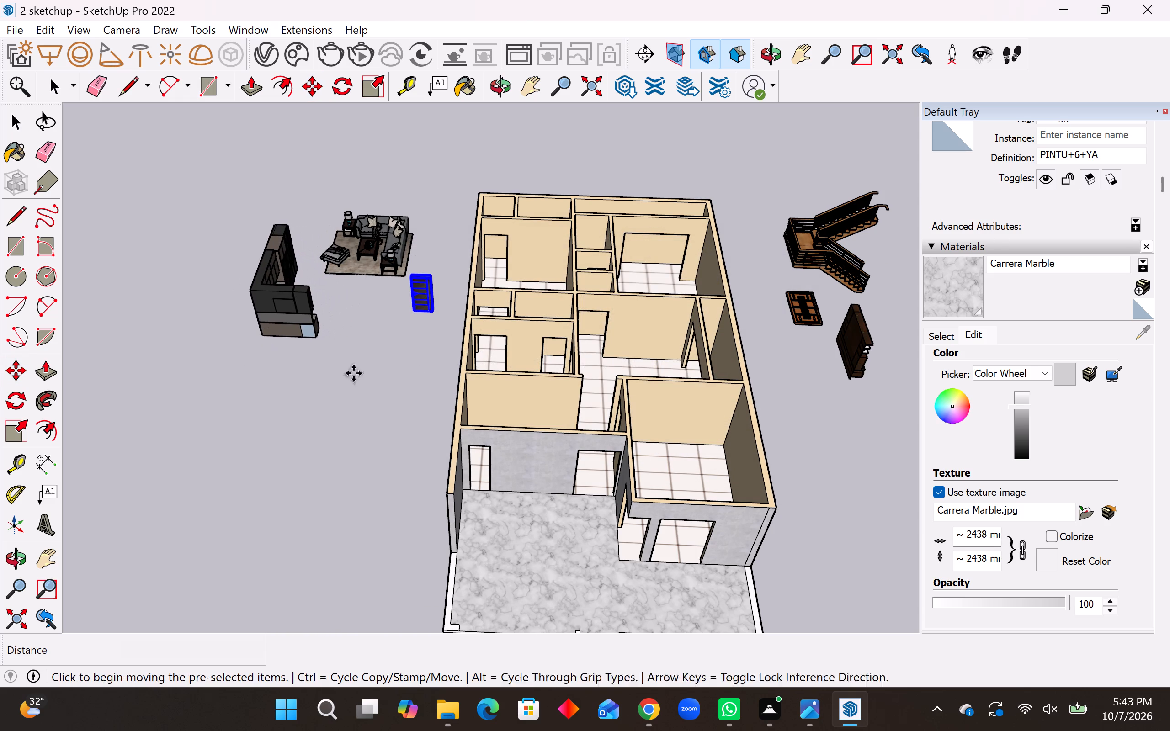
Import the "04+Sofa+y+Mesas (1)" model from Downloads and place it on open ground just in front of the imported kitchen.
{"action": "left_click", "coordinate": [12, 33]}
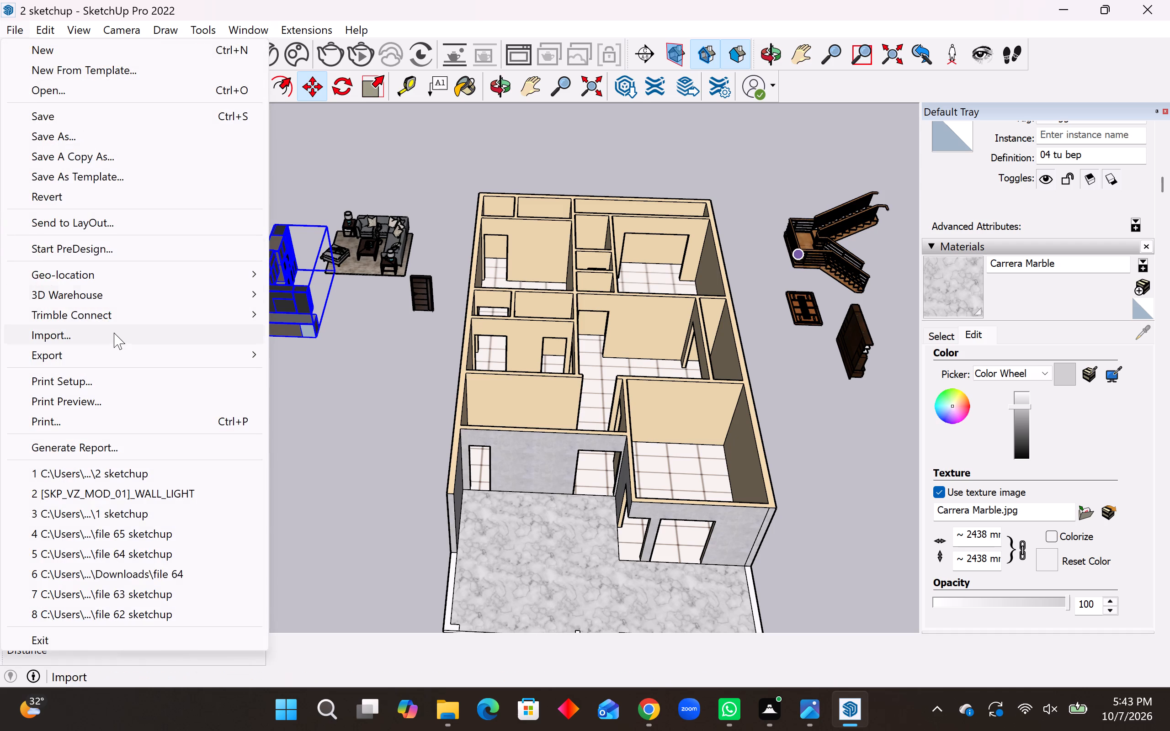
{"action": "left_click", "coordinate": [114, 334]}
{"action": "scroll", "coordinate": [651, 386], "scroll_direction": "down", "scroll_amount": 13}
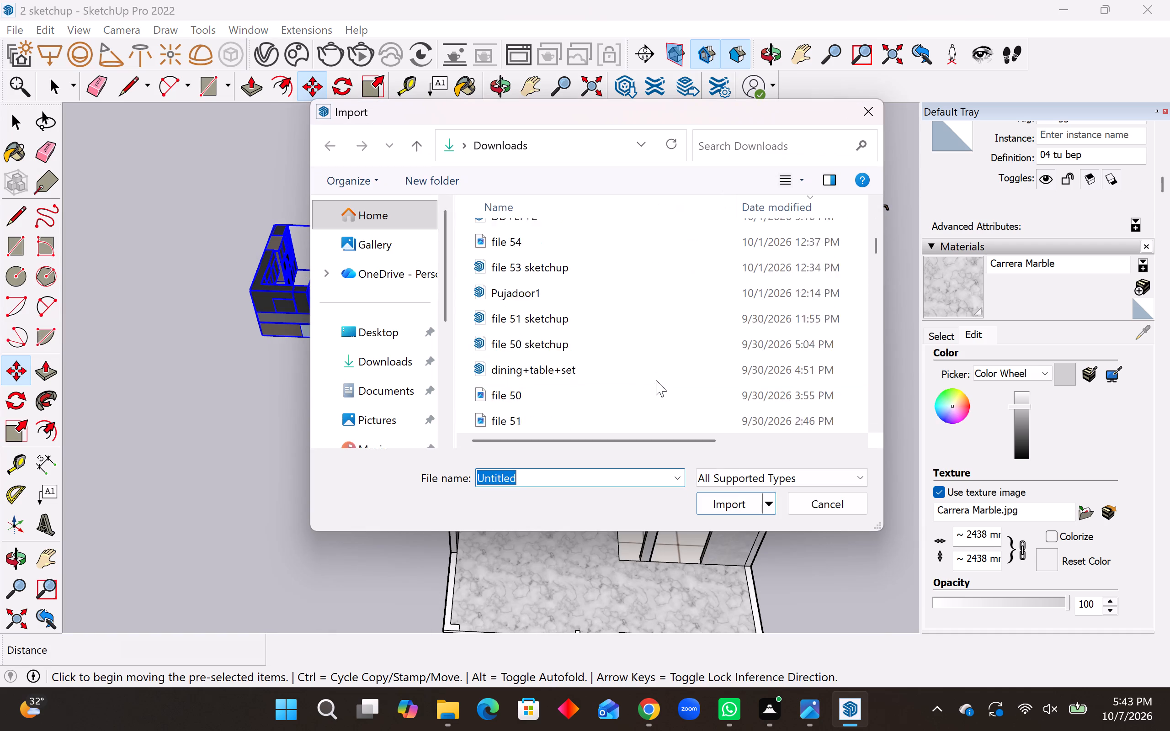
{"action": "scroll", "coordinate": [656, 380], "scroll_direction": "down", "scroll_amount": 20}
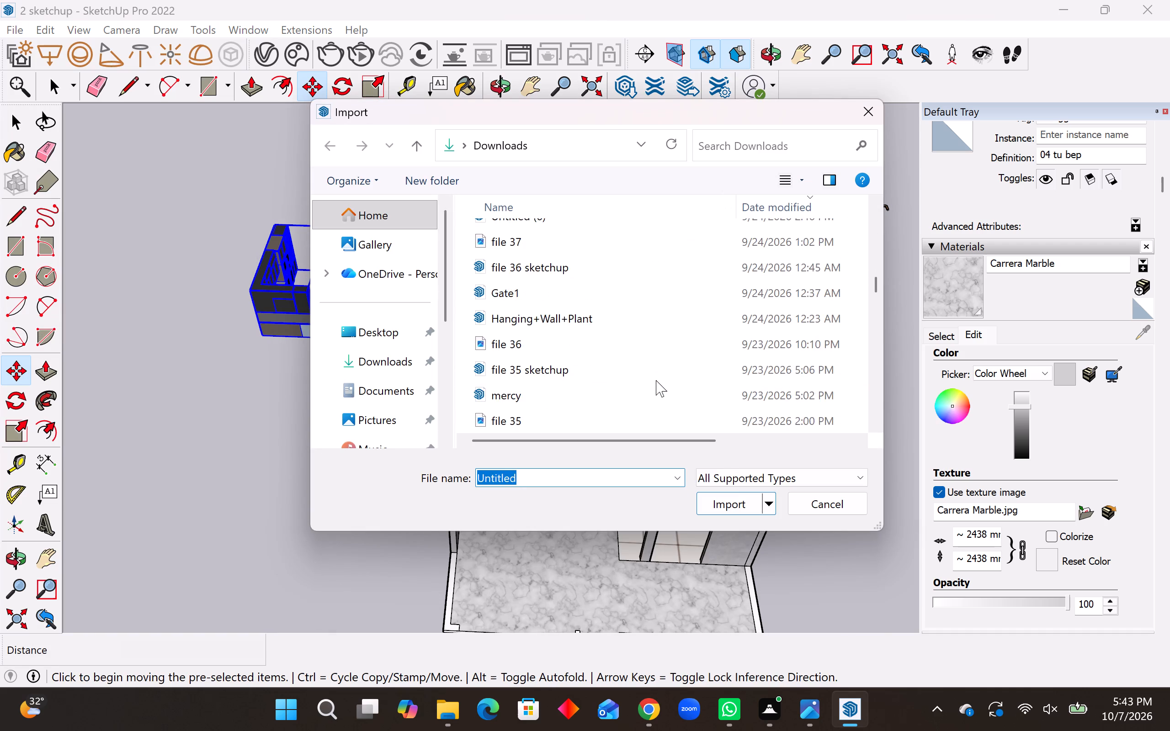
{"action": "scroll", "coordinate": [656, 380], "scroll_direction": "down", "scroll_amount": 14}
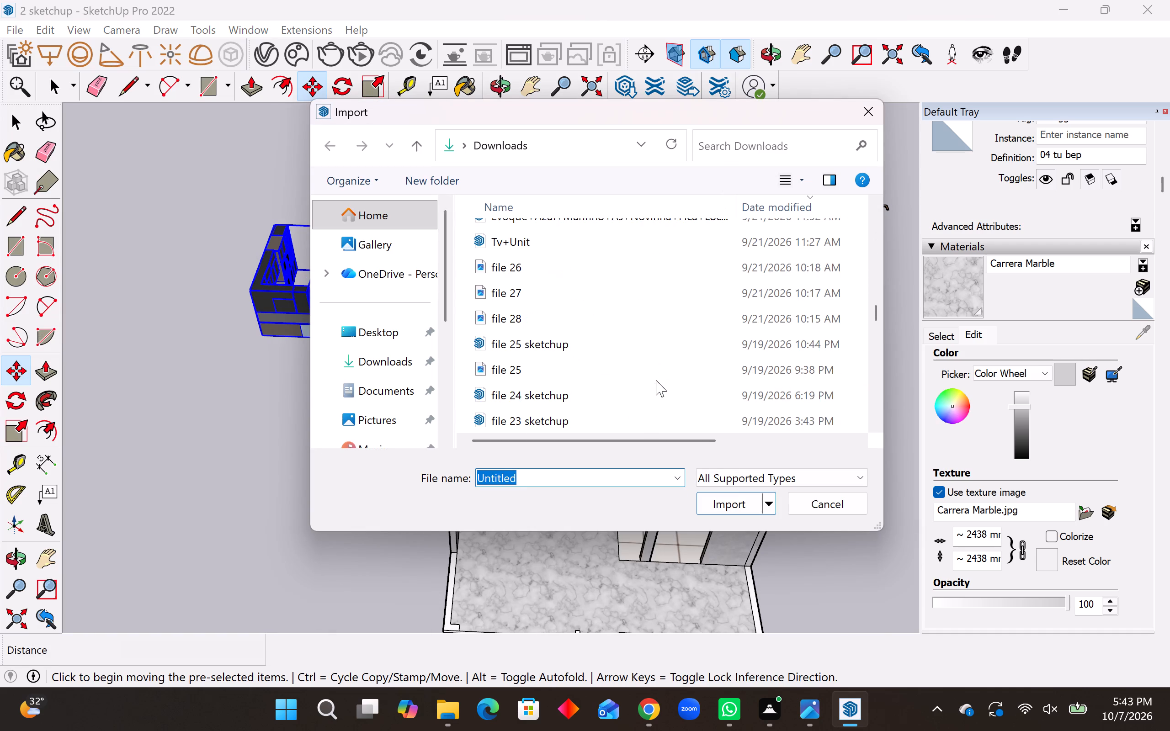
{"action": "scroll", "coordinate": [656, 380], "scroll_direction": "down", "scroll_amount": 6}
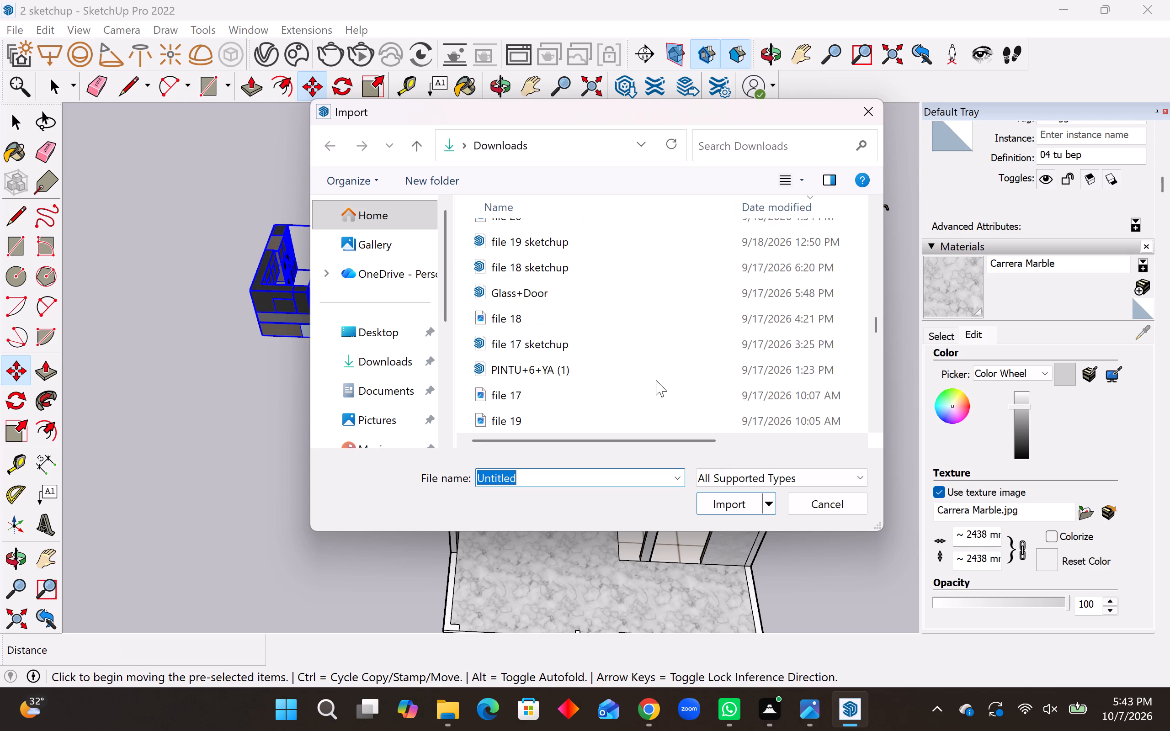
{"action": "scroll", "coordinate": [656, 380], "scroll_direction": "down", "scroll_amount": 4}
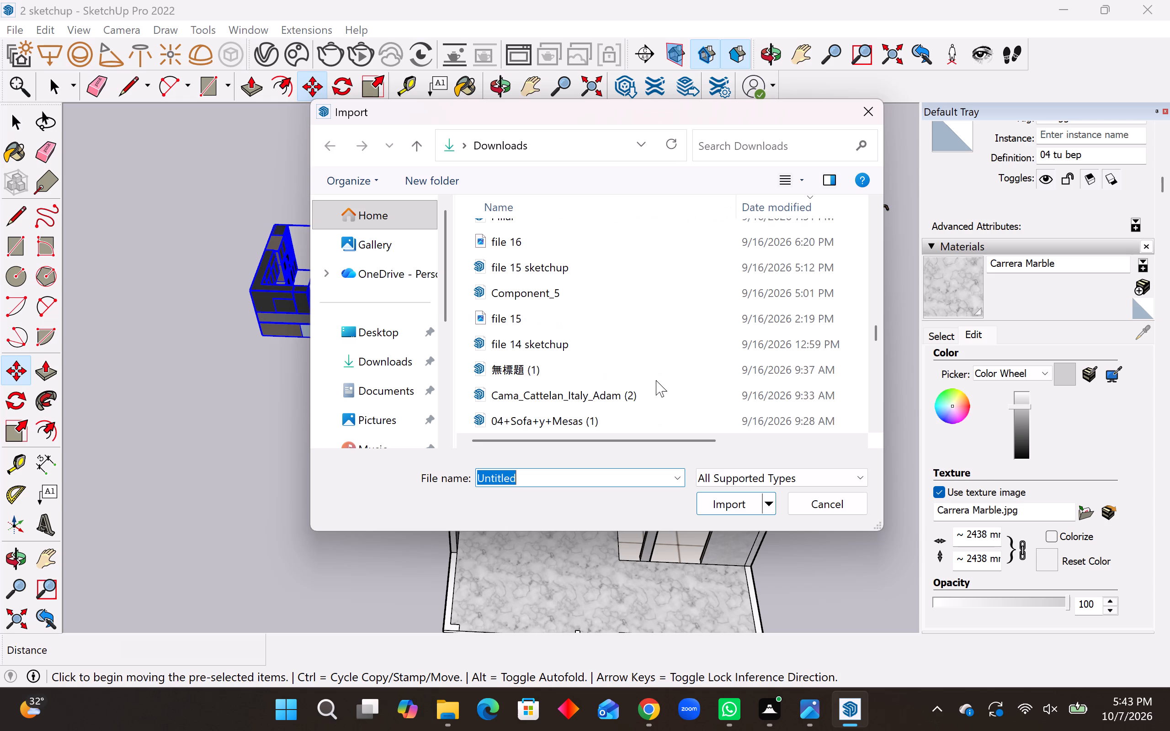
{"action": "scroll", "coordinate": [656, 380], "scroll_direction": "down", "scroll_amount": 1}
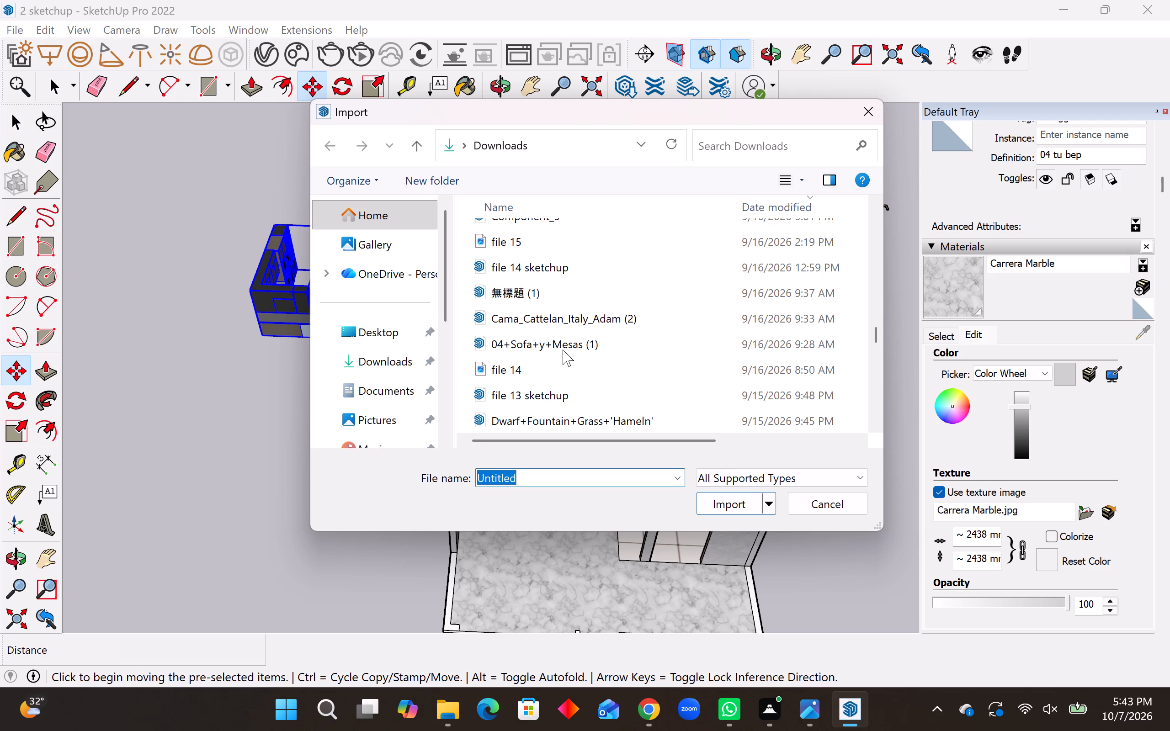
{"action": "left_click", "coordinate": [563, 350]}
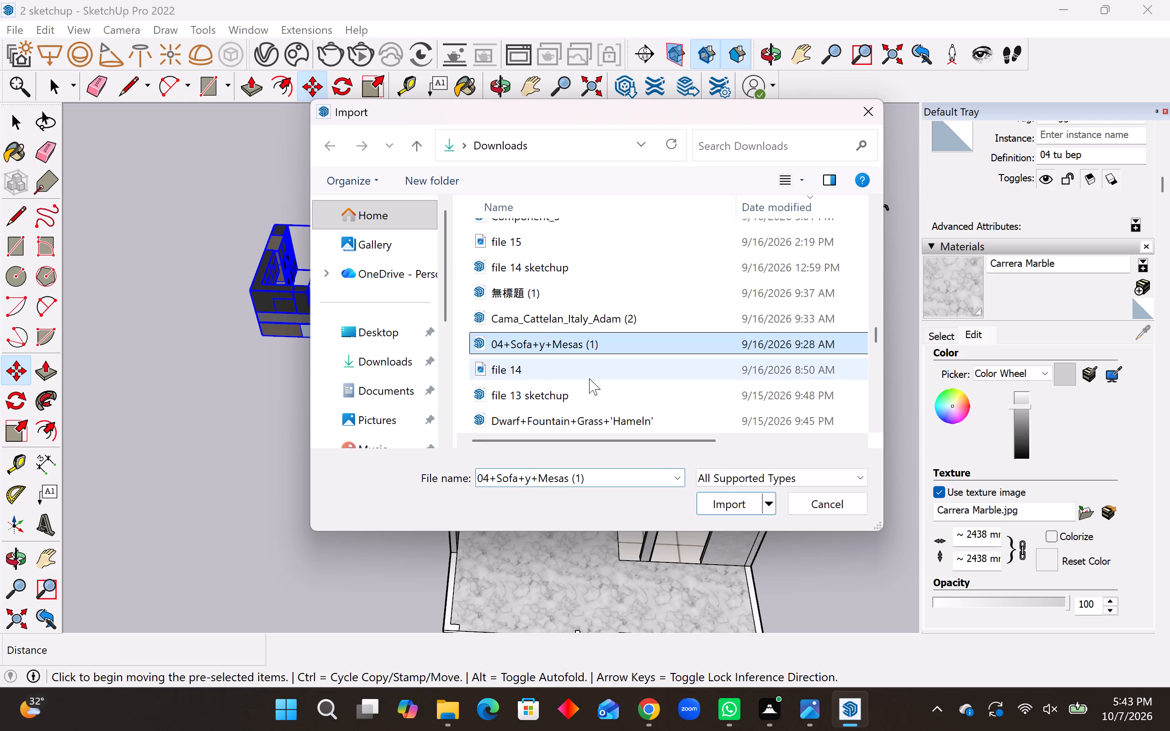
{"action": "left_click", "coordinate": [715, 509]}
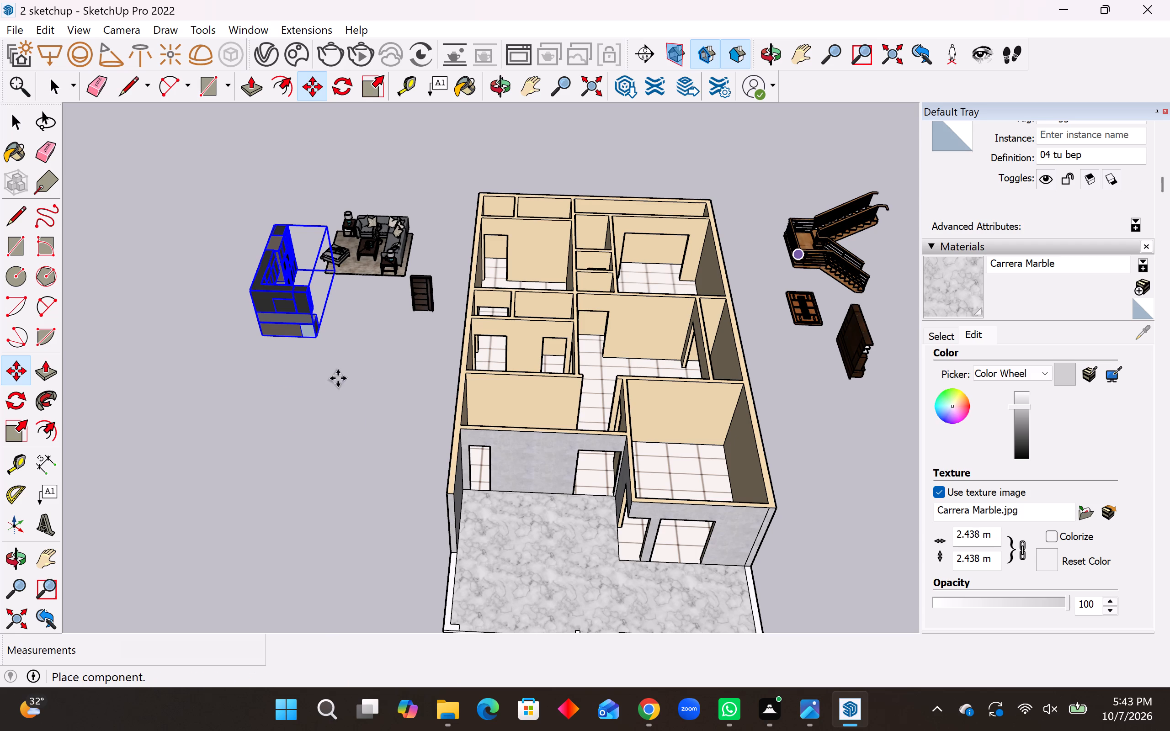
{"action": "left_click", "coordinate": [355, 373]}
Import the "Glass+Door" model from Downloads and place it on open ground beside the house, just in front of the TV unit.
{"action": "left_click", "coordinate": [10, 26]}
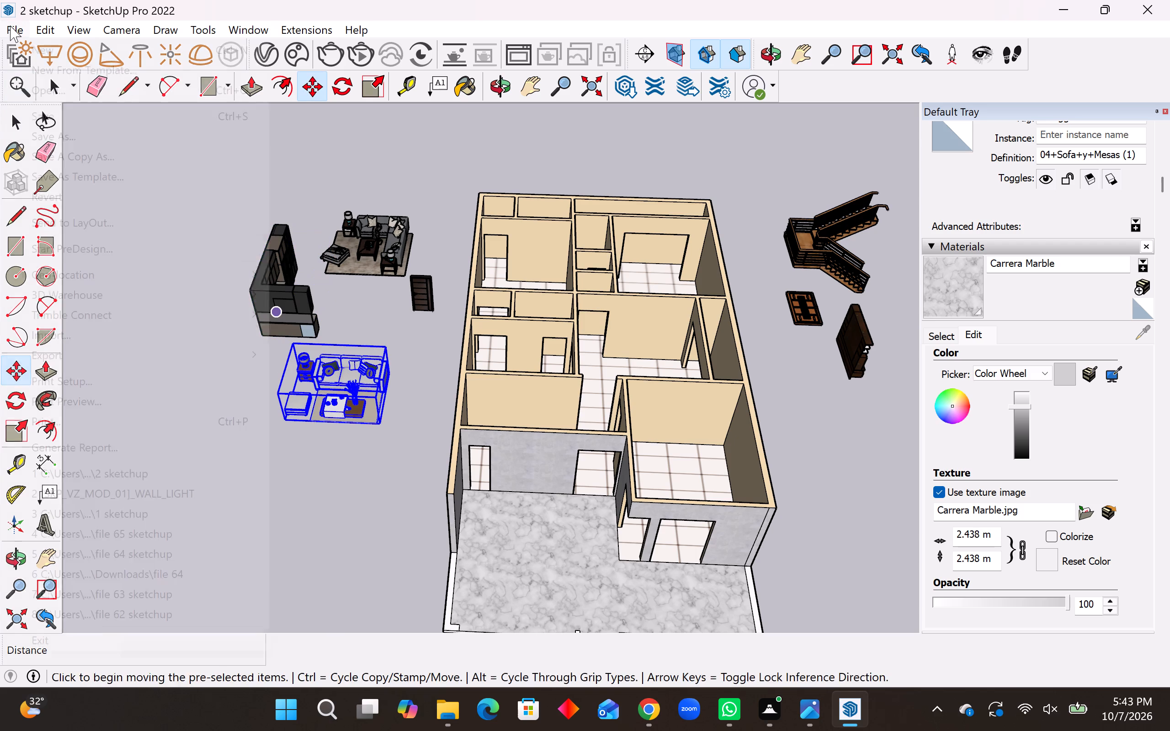
{"action": "left_click", "coordinate": [81, 337]}
{"action": "scroll", "coordinate": [628, 355], "scroll_direction": "down", "scroll_amount": 2}
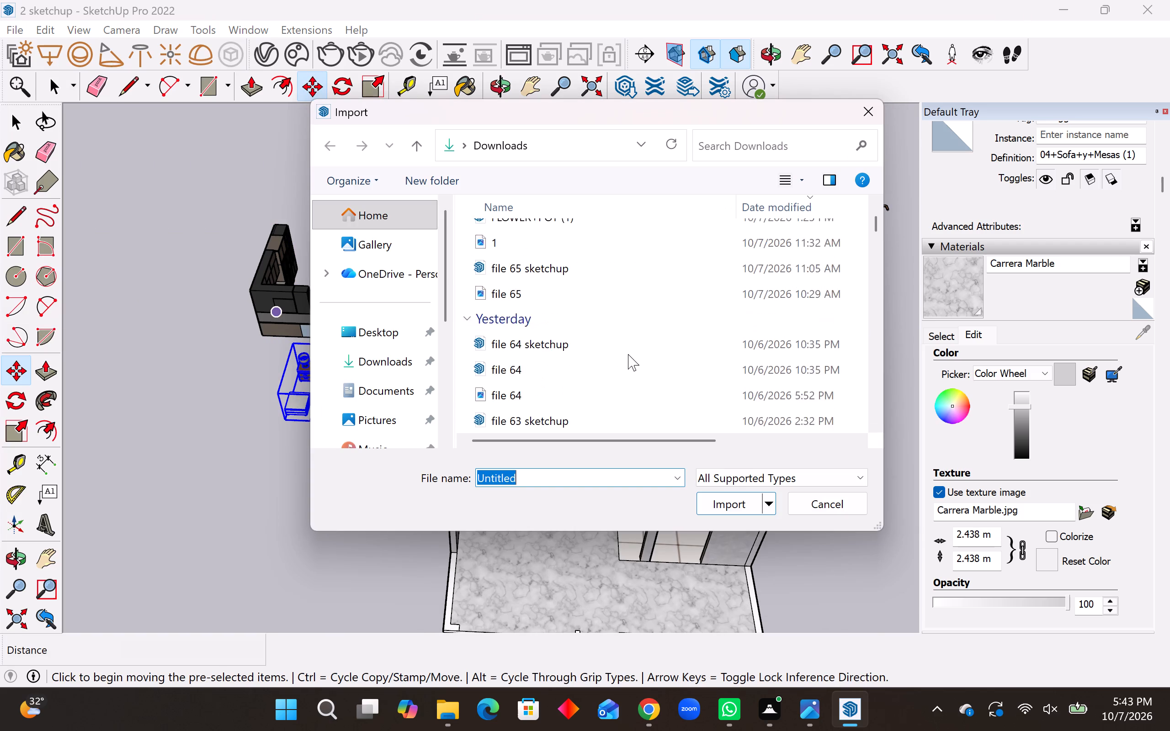
{"action": "scroll", "coordinate": [628, 354], "scroll_direction": "down", "scroll_amount": 20}
{"action": "scroll", "coordinate": [628, 354], "scroll_direction": "down", "scroll_amount": 7}
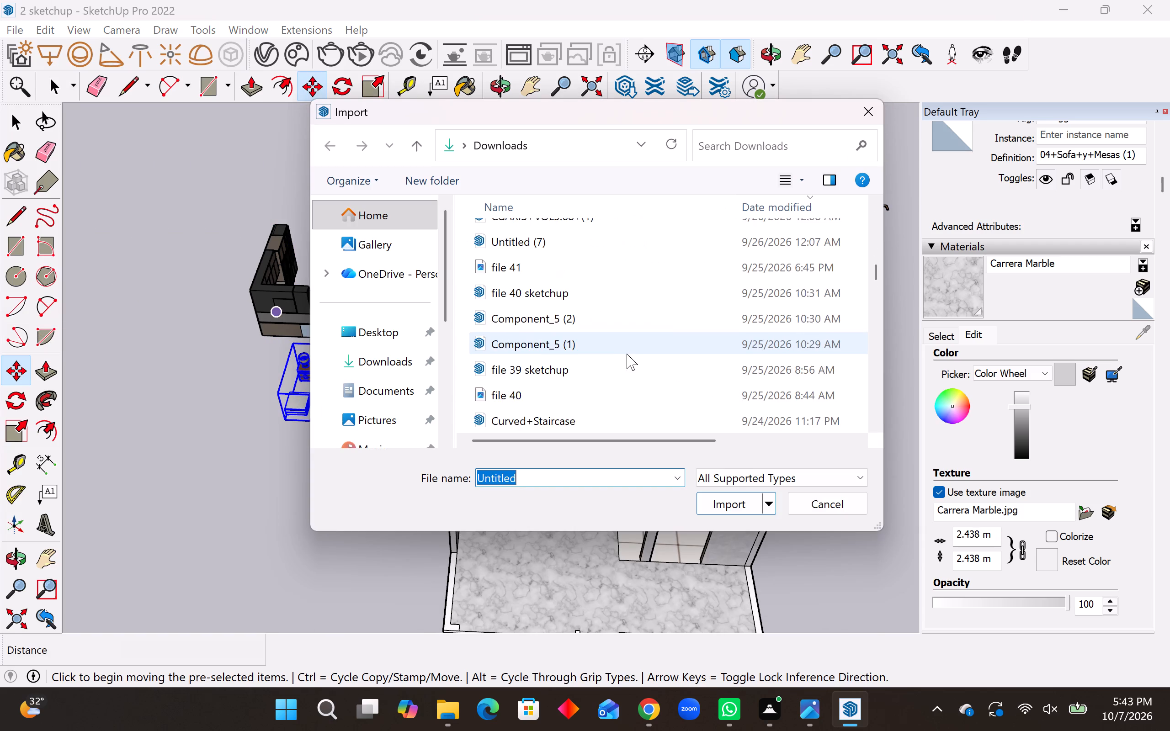
{"action": "scroll", "coordinate": [627, 354], "scroll_direction": "down", "scroll_amount": 17}
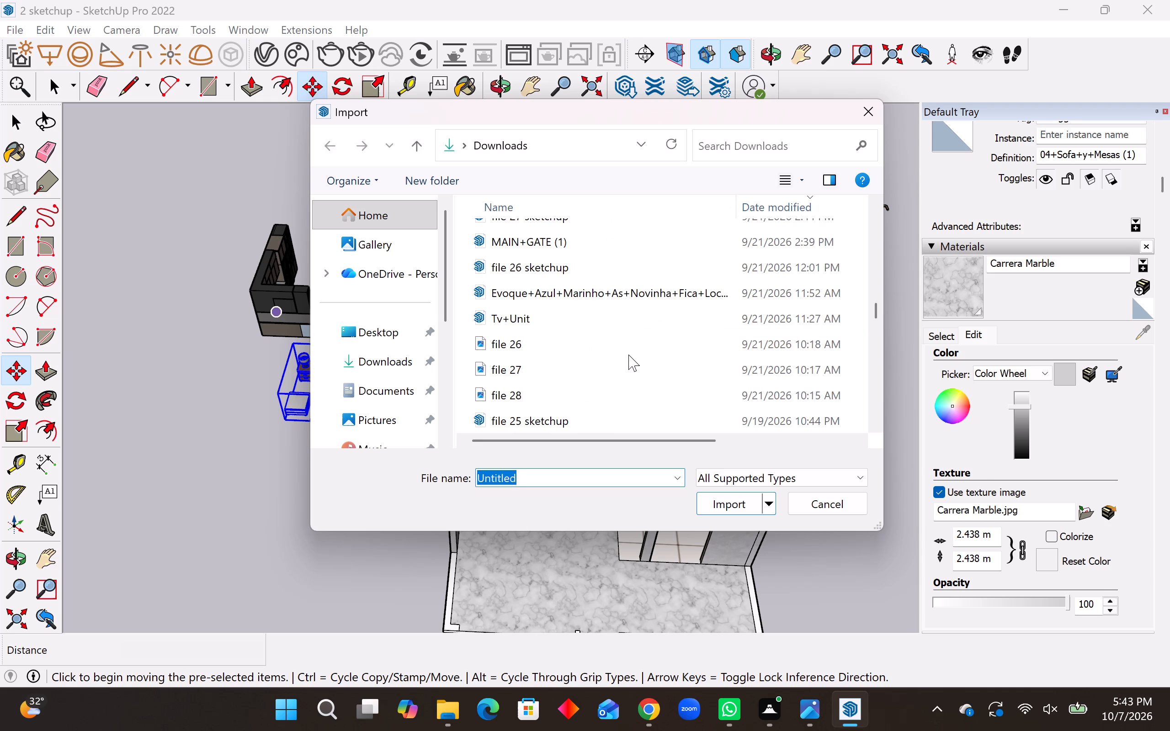
{"action": "scroll", "coordinate": [628, 355], "scroll_direction": "down", "scroll_amount": 9}
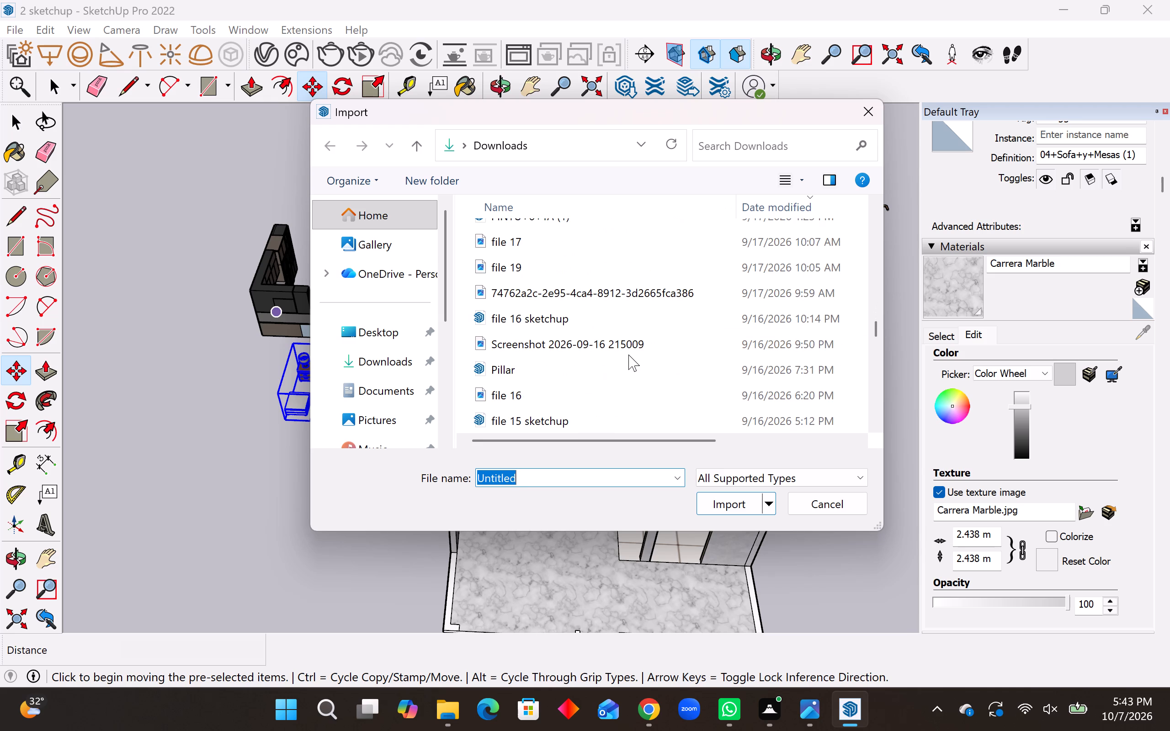
{"action": "scroll", "coordinate": [628, 355], "scroll_direction": "up", "scroll_amount": 4}
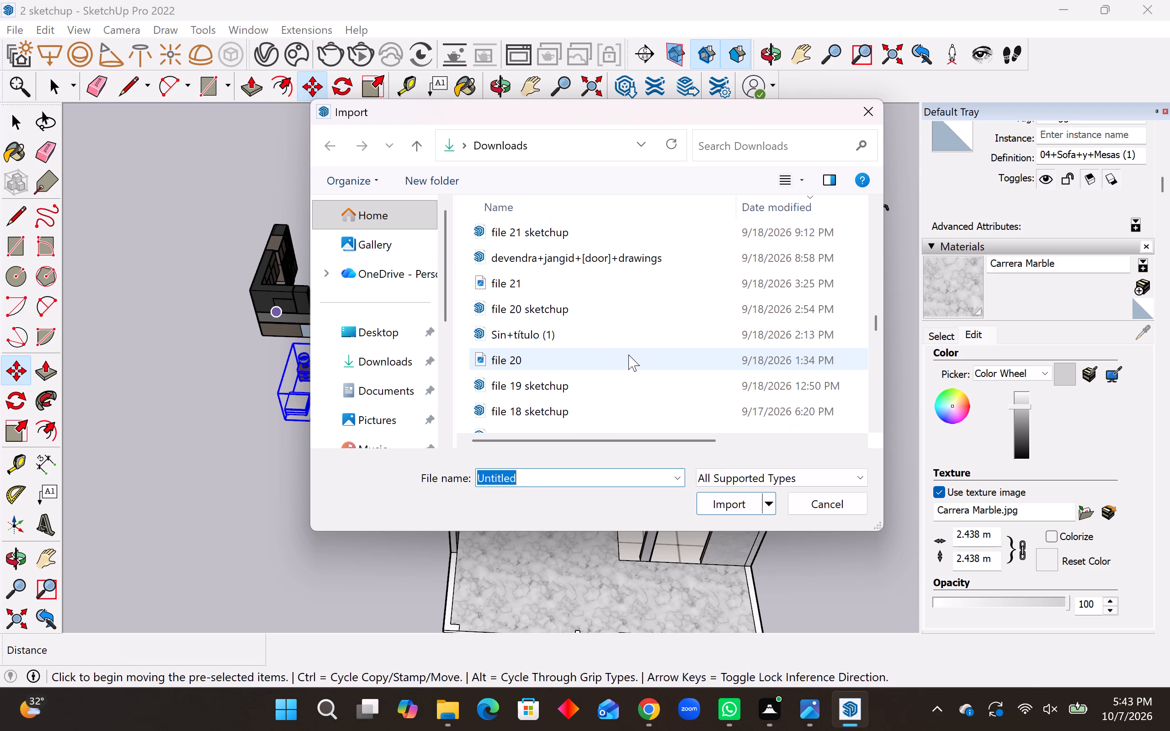
{"action": "scroll", "coordinate": [628, 355], "scroll_direction": "up", "scroll_amount": 2}
{"action": "scroll", "coordinate": [628, 355], "scroll_direction": "down", "scroll_amount": 2}
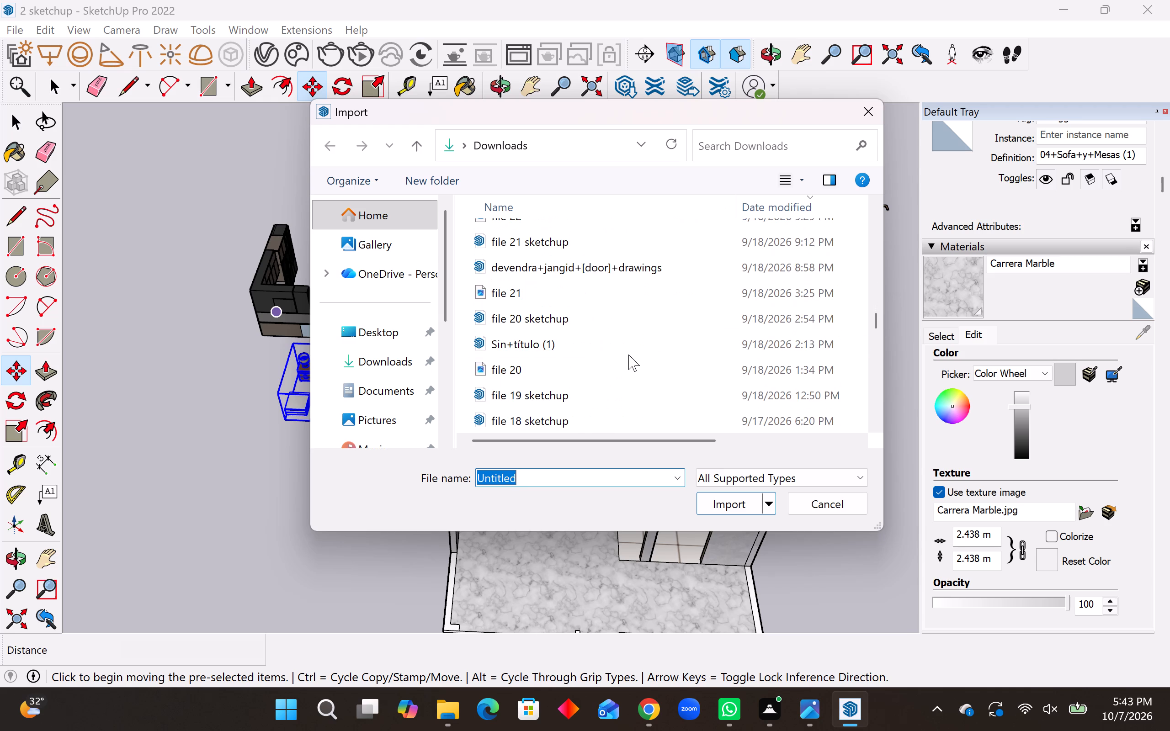
{"action": "scroll", "coordinate": [628, 355], "scroll_direction": "down", "scroll_amount": 1}
{"action": "left_click", "coordinate": [624, 365]}
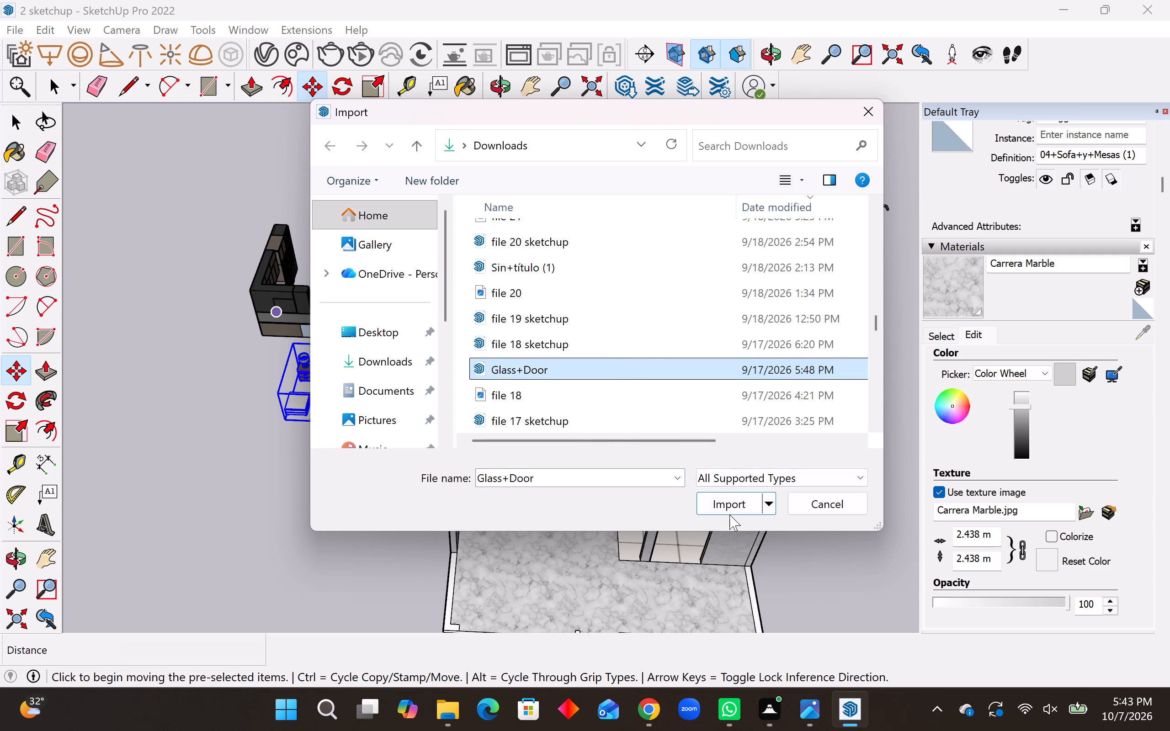
{"action": "left_click", "coordinate": [727, 504]}
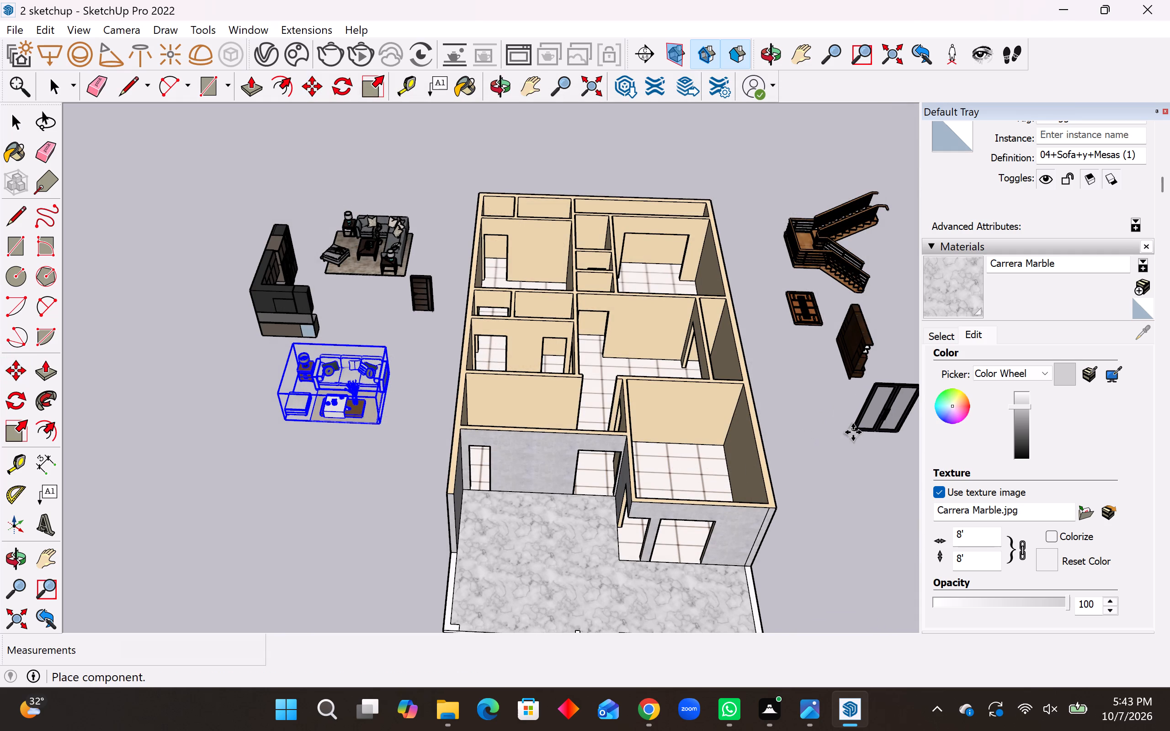
{"action": "left_click", "coordinate": [853, 432]}
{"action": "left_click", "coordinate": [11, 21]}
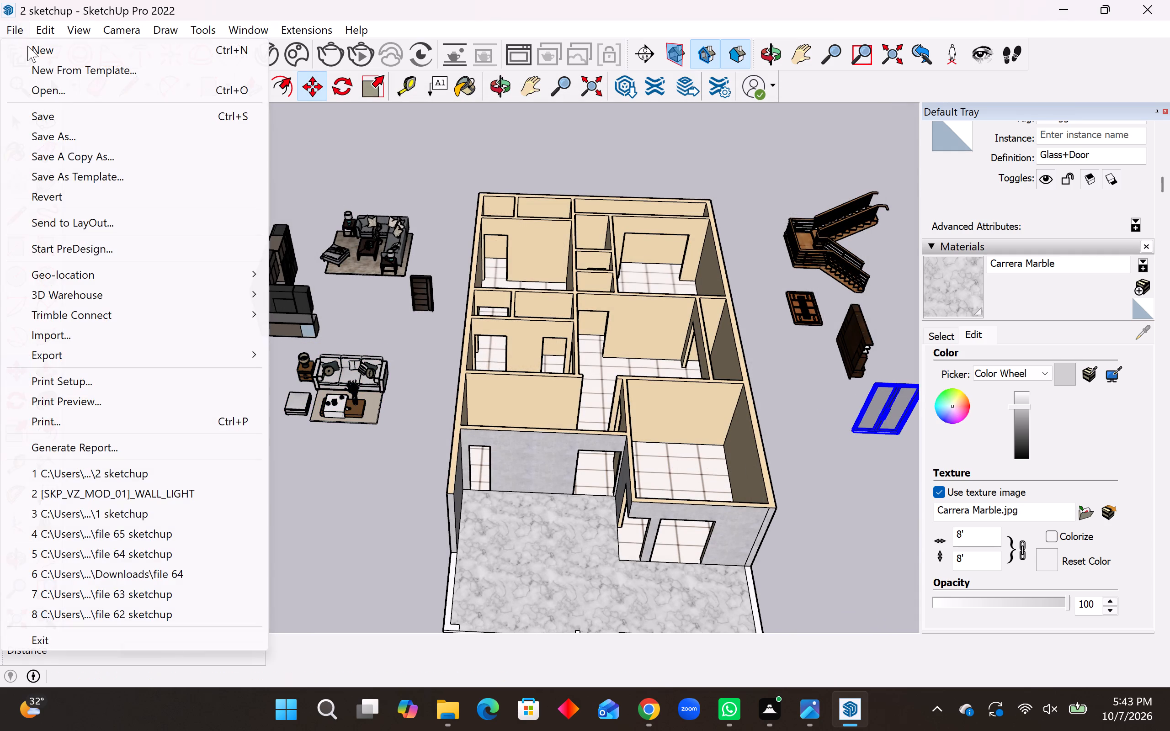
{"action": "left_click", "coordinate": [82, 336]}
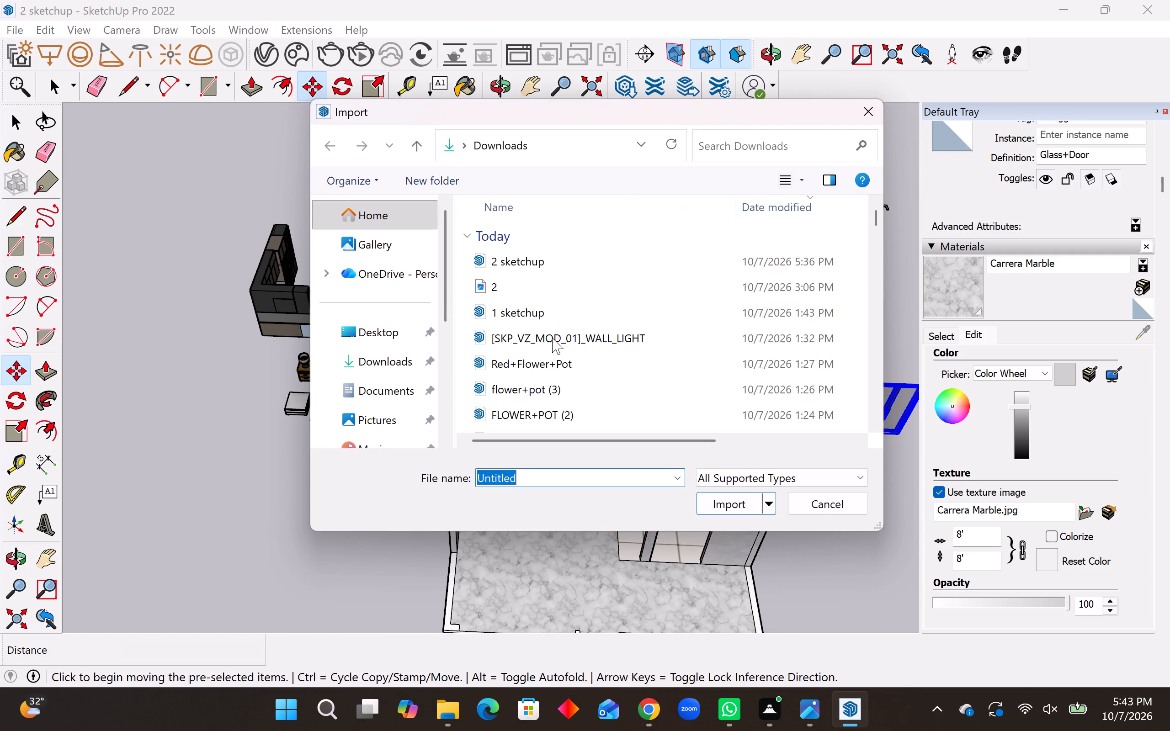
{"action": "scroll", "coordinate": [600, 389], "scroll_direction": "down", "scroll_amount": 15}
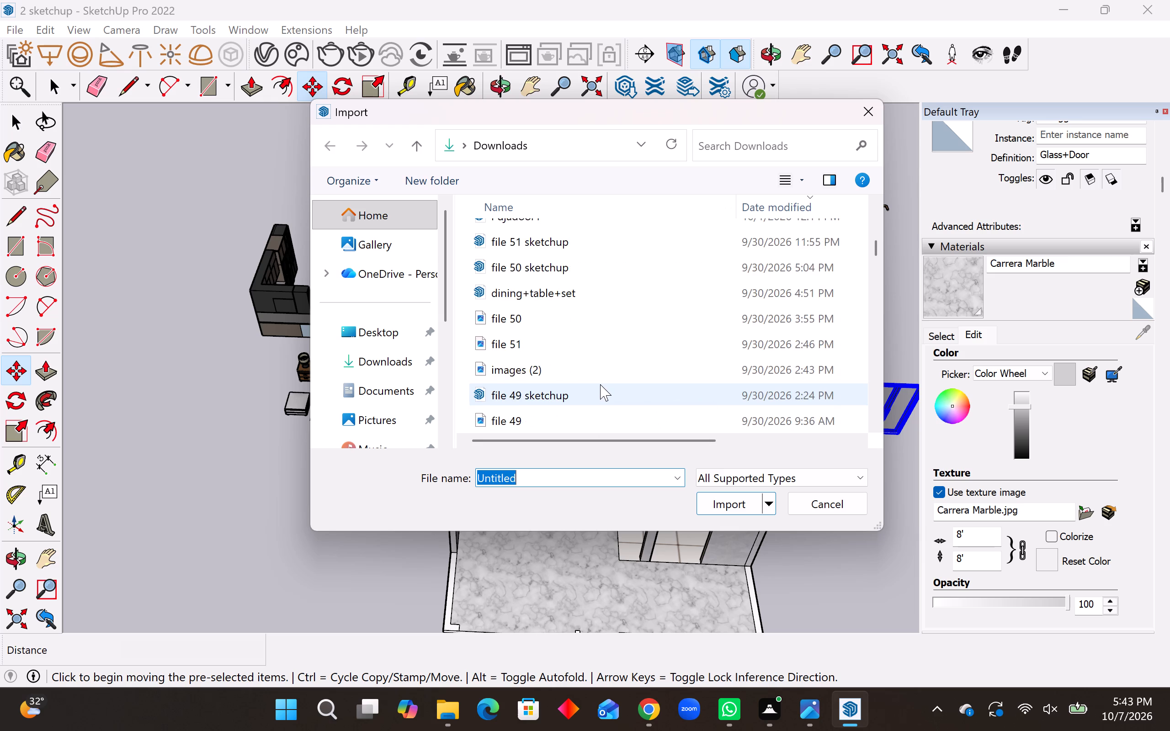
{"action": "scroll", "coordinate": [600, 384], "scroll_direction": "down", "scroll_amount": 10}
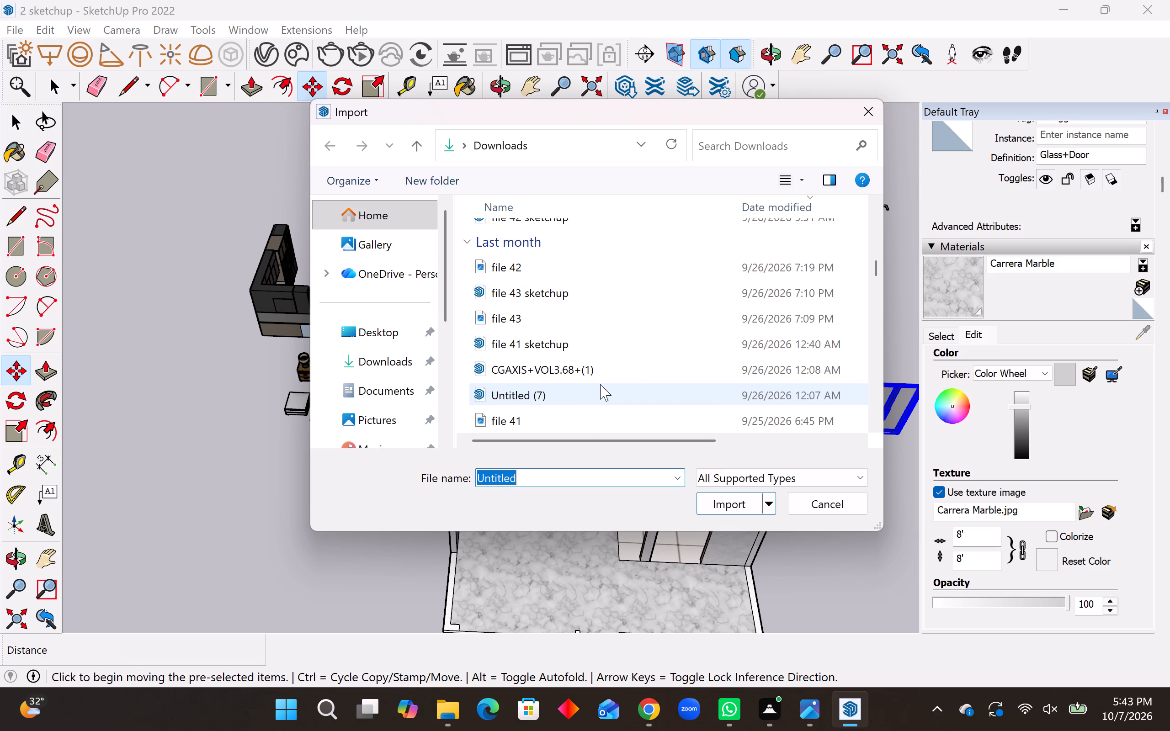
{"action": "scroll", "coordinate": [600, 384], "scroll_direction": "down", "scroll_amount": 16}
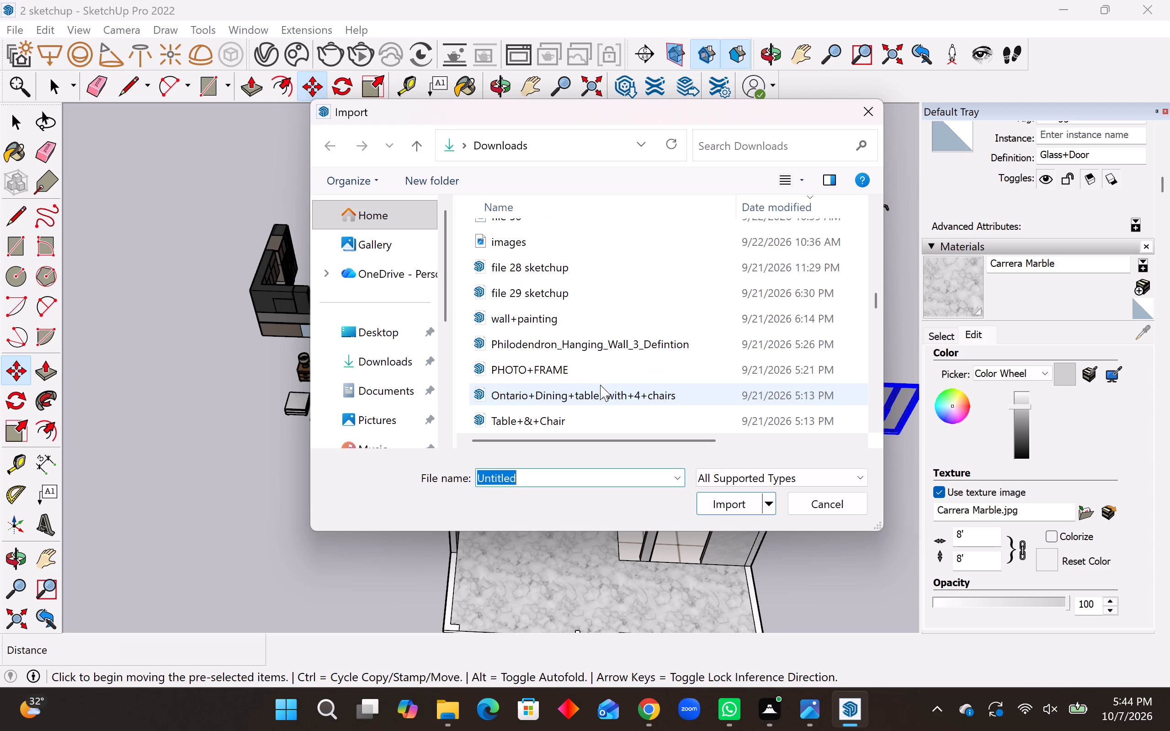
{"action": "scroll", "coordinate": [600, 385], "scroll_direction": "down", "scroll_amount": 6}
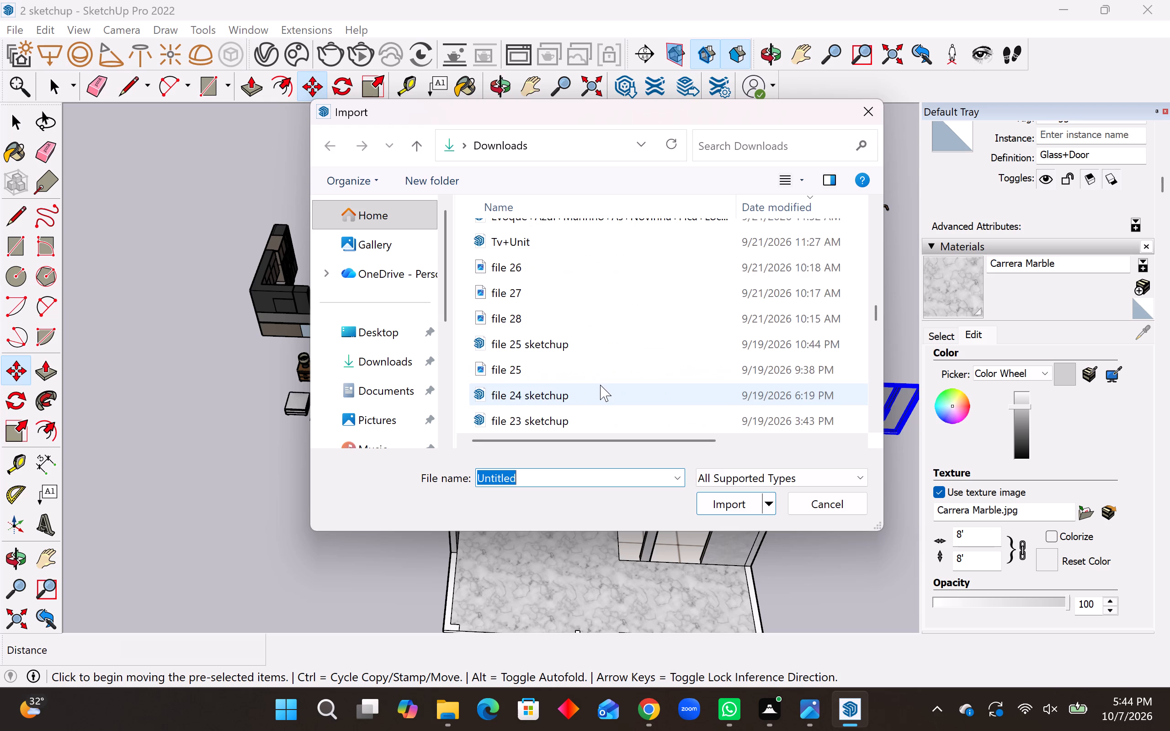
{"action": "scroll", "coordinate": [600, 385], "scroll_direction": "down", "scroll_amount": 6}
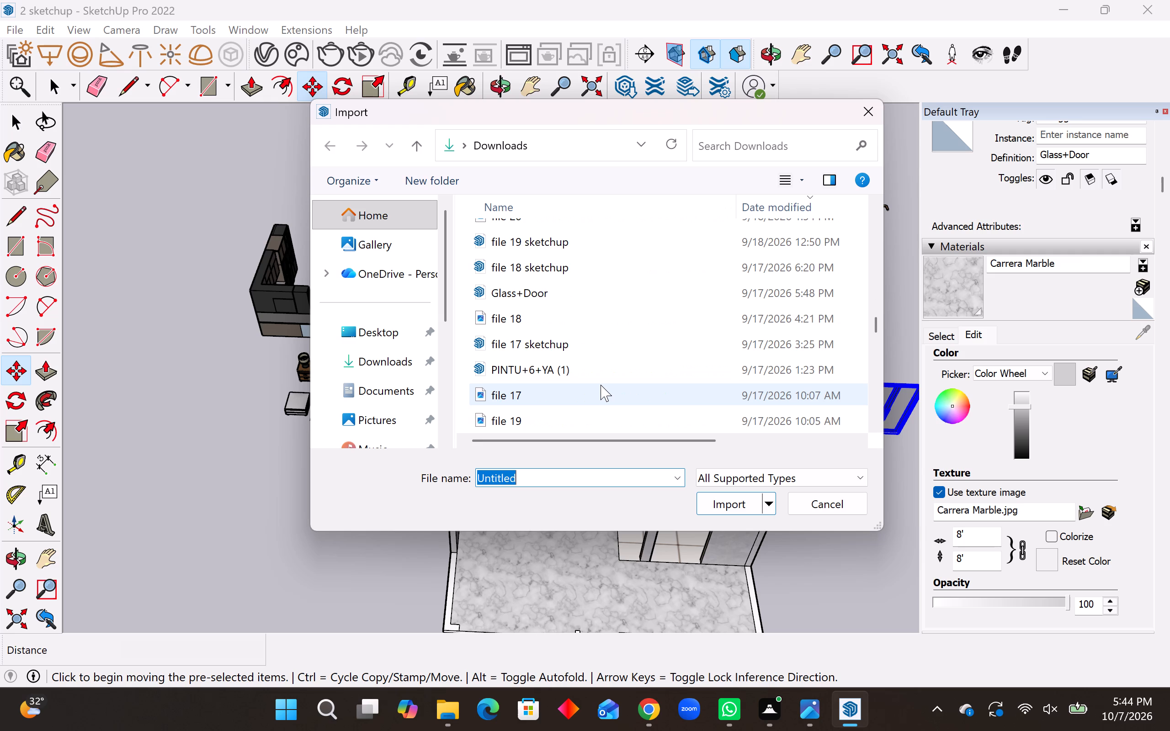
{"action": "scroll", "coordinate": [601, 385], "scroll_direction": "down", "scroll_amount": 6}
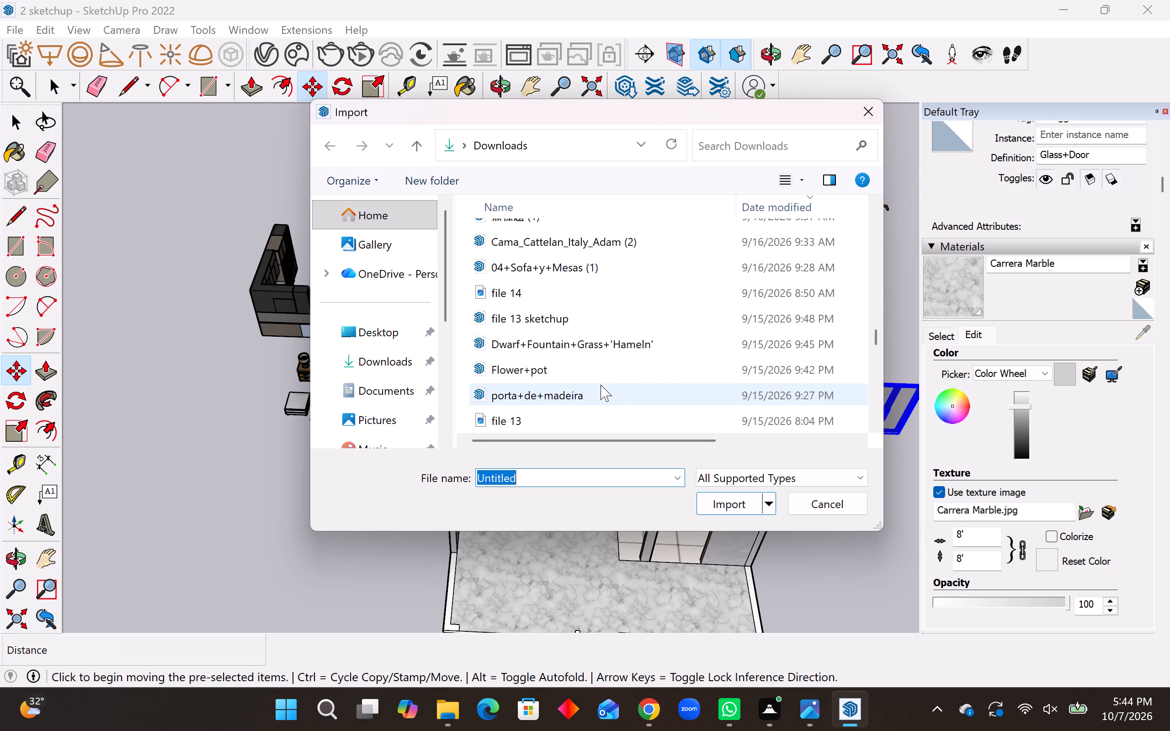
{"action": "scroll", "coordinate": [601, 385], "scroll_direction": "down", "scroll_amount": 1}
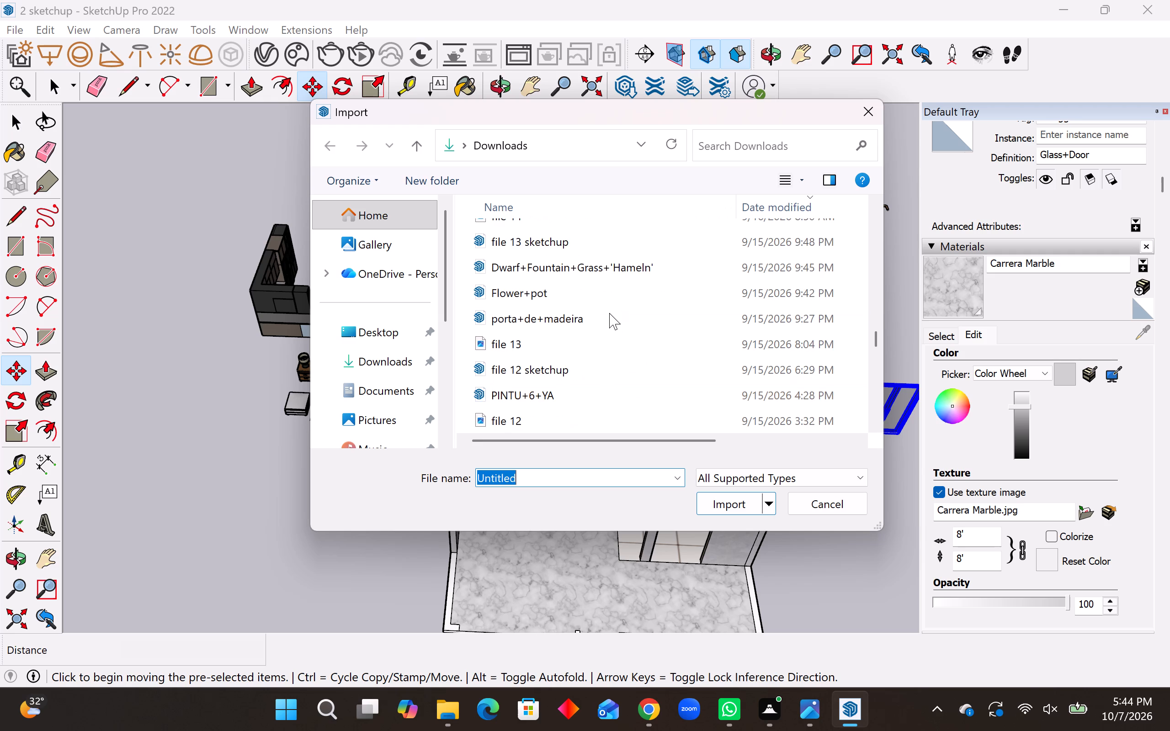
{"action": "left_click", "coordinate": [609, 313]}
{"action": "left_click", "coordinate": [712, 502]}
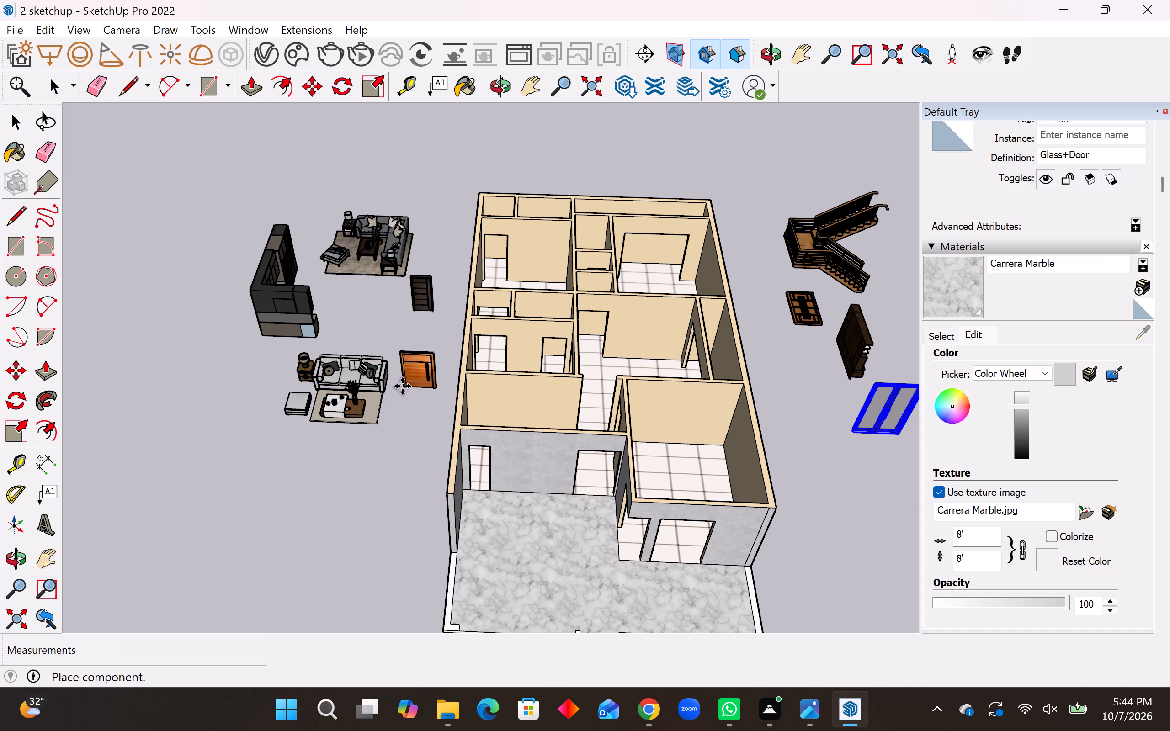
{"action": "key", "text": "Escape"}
Import the "wood+door" model from Downloads and place it on open ground beside the front sofa set, farther from the house.
{"action": "left_click", "coordinate": [18, 26]}
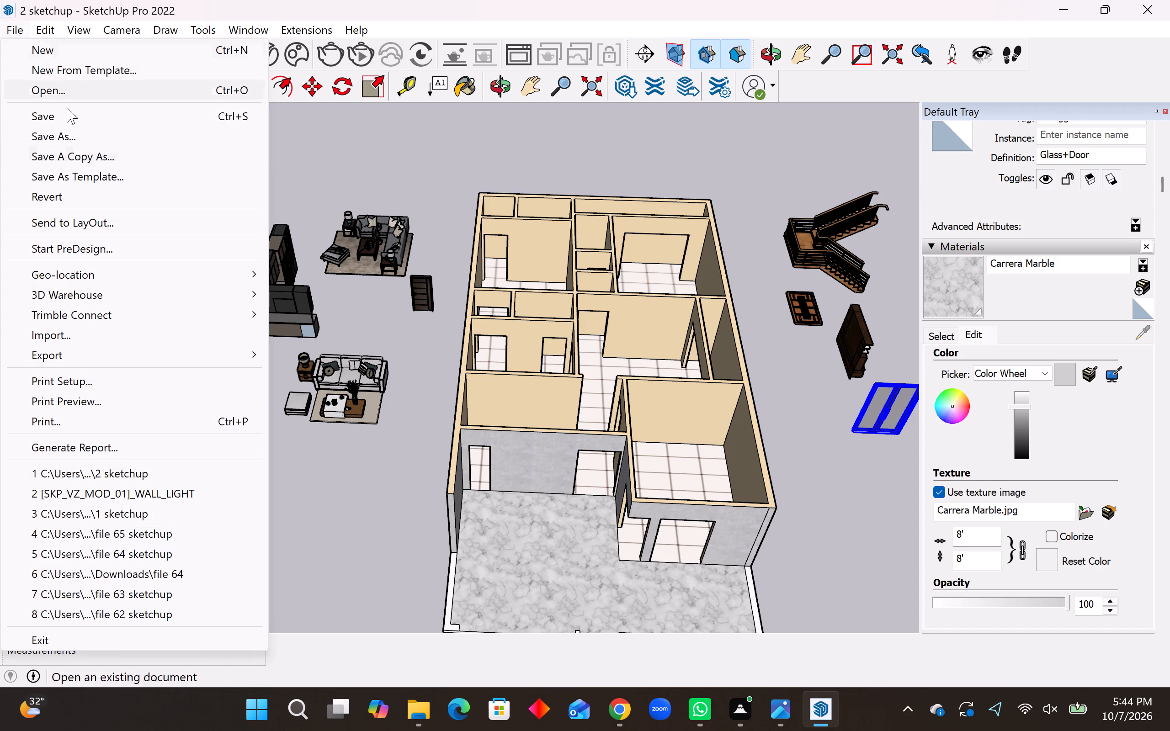
{"action": "left_click", "coordinate": [63, 336]}
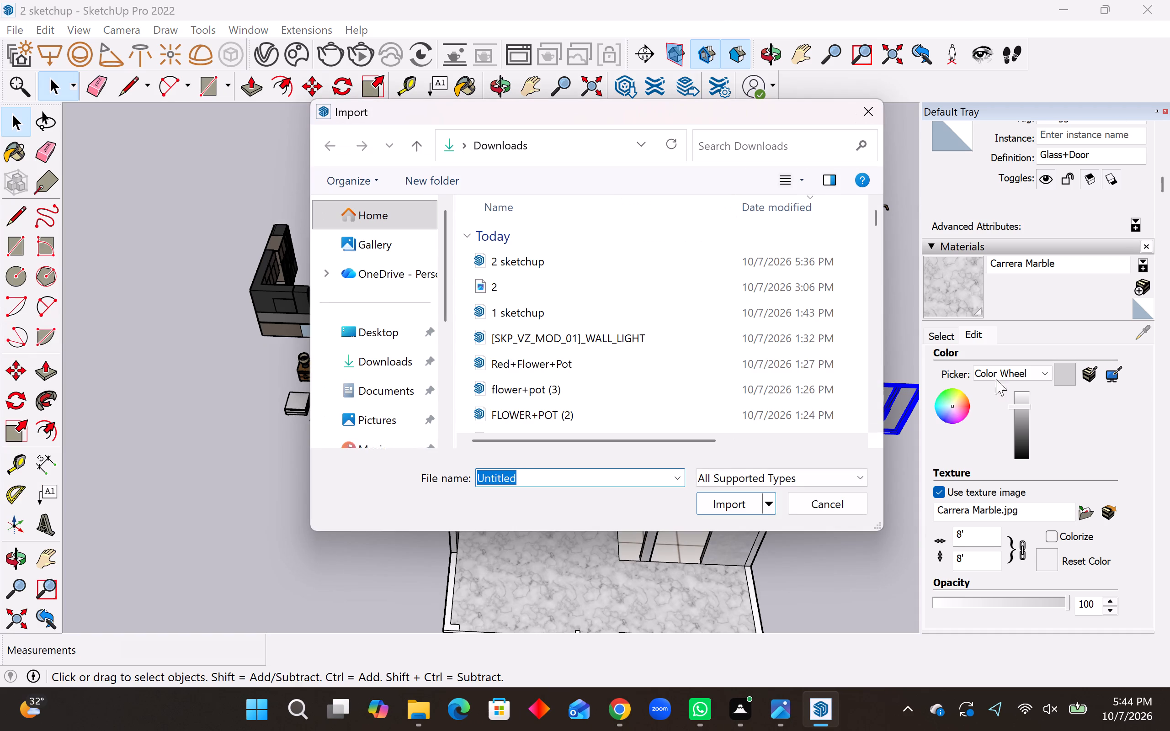
{"action": "scroll", "coordinate": [763, 297], "scroll_direction": "down", "scroll_amount": 17}
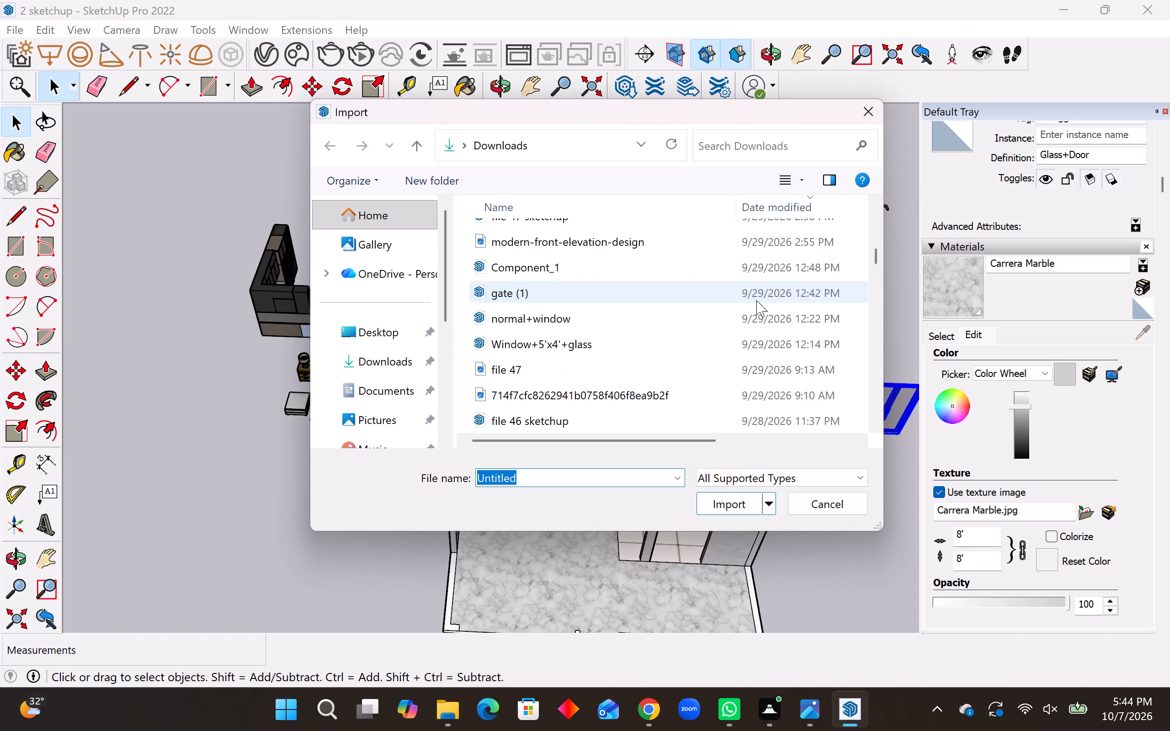
{"action": "scroll", "coordinate": [756, 300], "scroll_direction": "down", "scroll_amount": 20}
{"action": "scroll", "coordinate": [756, 300], "scroll_direction": "down", "scroll_amount": 11}
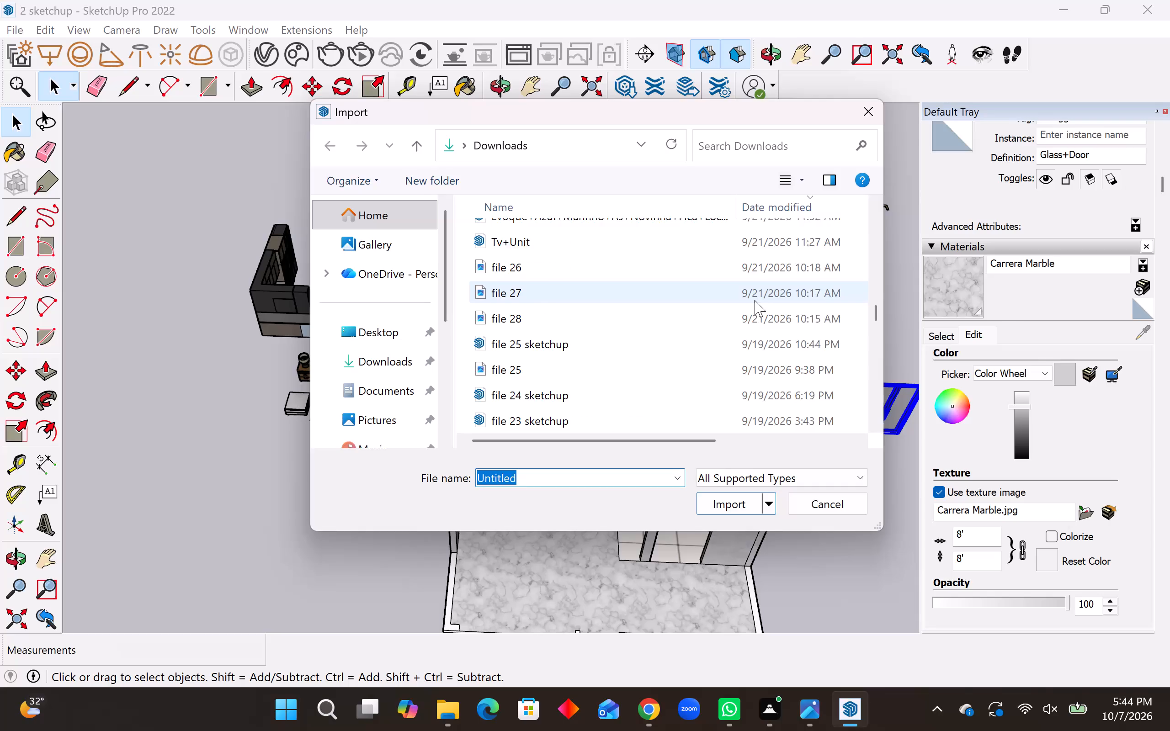
{"action": "scroll", "coordinate": [755, 300], "scroll_direction": "down", "scroll_amount": 17}
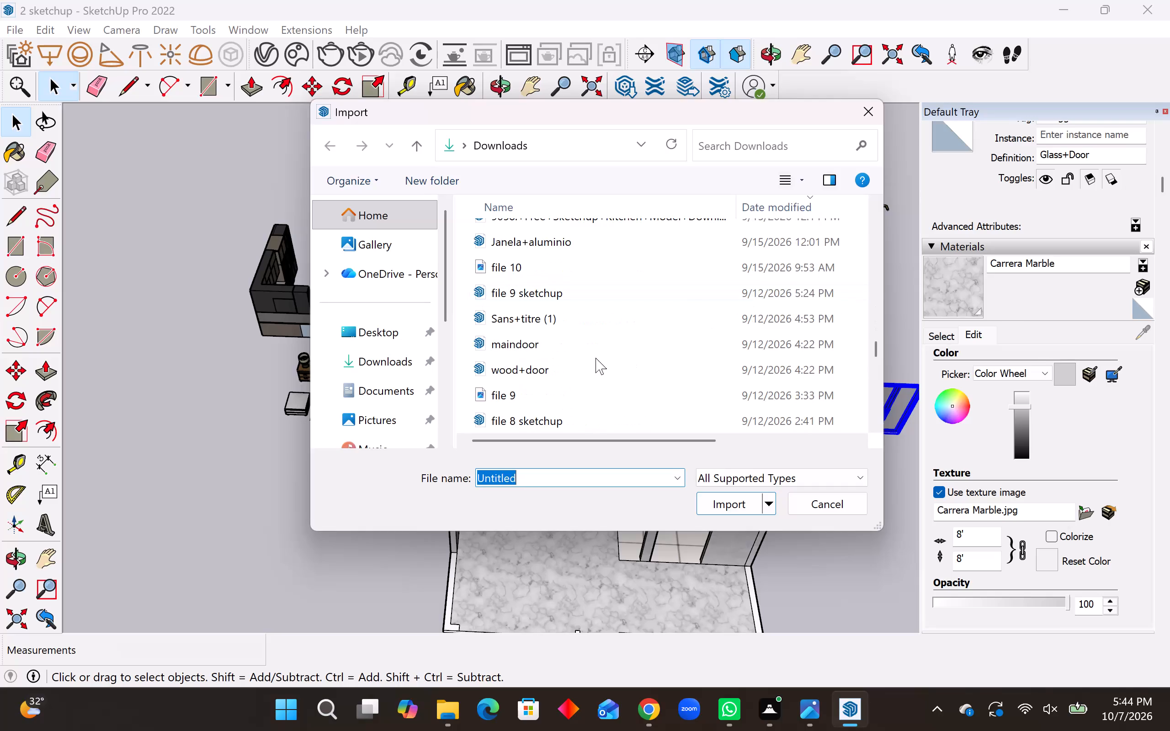
{"action": "left_click", "coordinate": [577, 364]}
{"action": "left_click", "coordinate": [734, 503]}
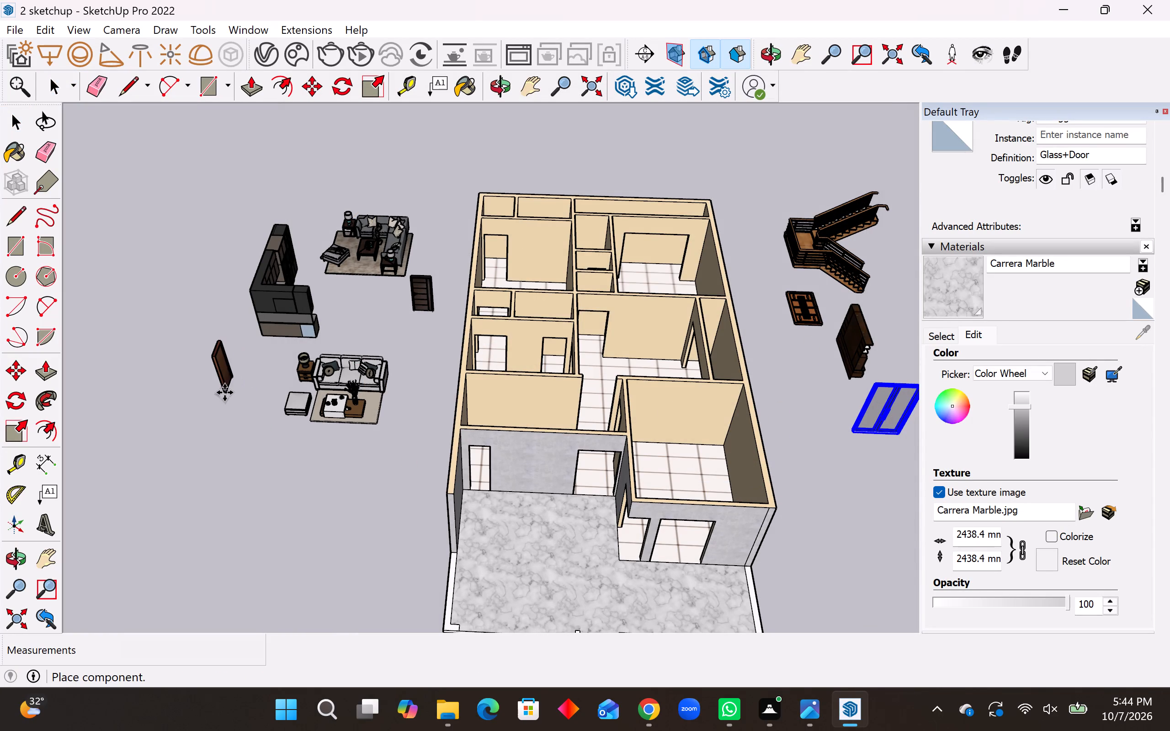
{"action": "left_click", "coordinate": [233, 398]}
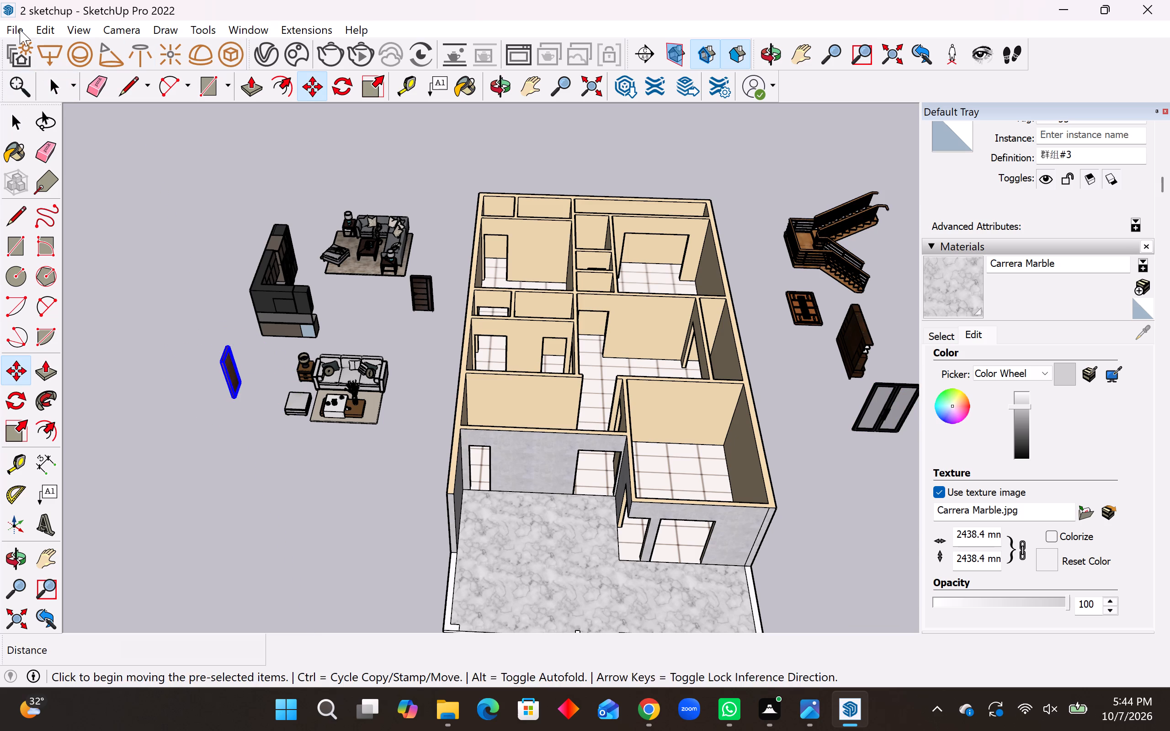
Import the "Janela+aluminio" window model from Downloads and place it on open ground between the front sofa set and the house.
{"action": "left_click", "coordinate": [9, 27]}
{"action": "left_click", "coordinate": [129, 334]}
{"action": "scroll", "coordinate": [662, 355], "scroll_direction": "down", "scroll_amount": 2}
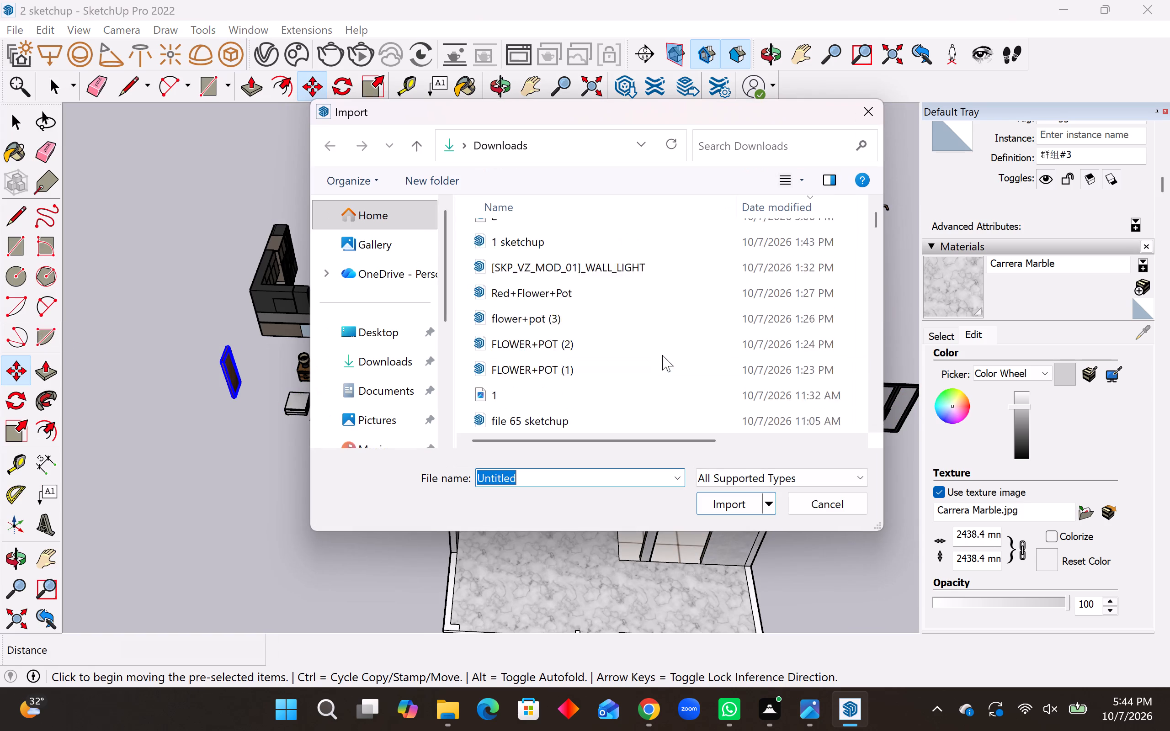
{"action": "scroll", "coordinate": [662, 355], "scroll_direction": "down", "scroll_amount": 20}
{"action": "scroll", "coordinate": [662, 355], "scroll_direction": "down", "scroll_amount": 10}
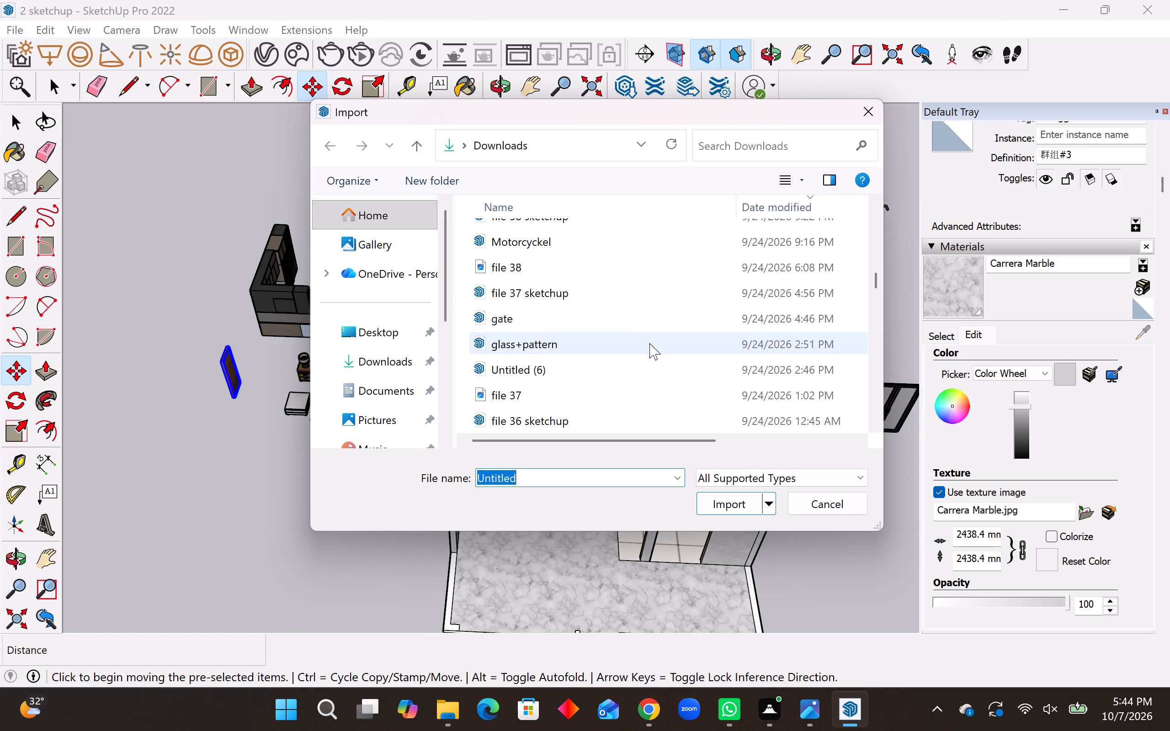
{"action": "scroll", "coordinate": [649, 343], "scroll_direction": "down", "scroll_amount": 17}
{"action": "scroll", "coordinate": [649, 343], "scroll_direction": "down", "scroll_amount": 4}
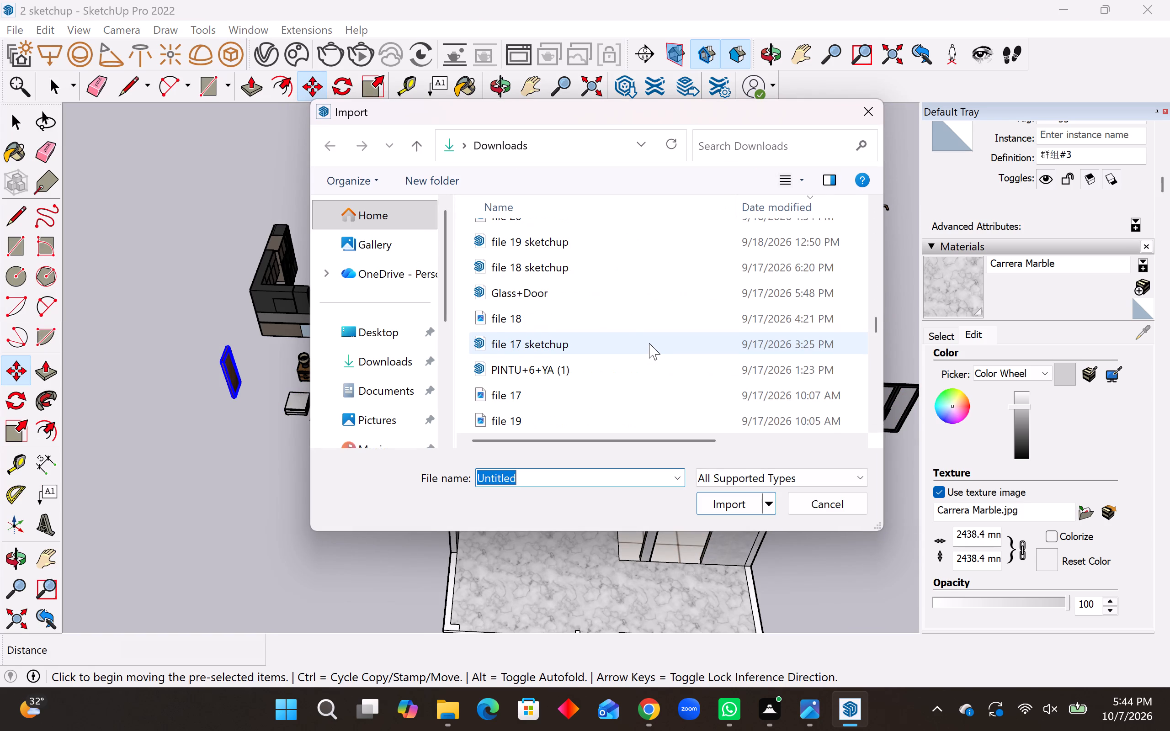
{"action": "scroll", "coordinate": [649, 343], "scroll_direction": "down", "scroll_amount": 8}
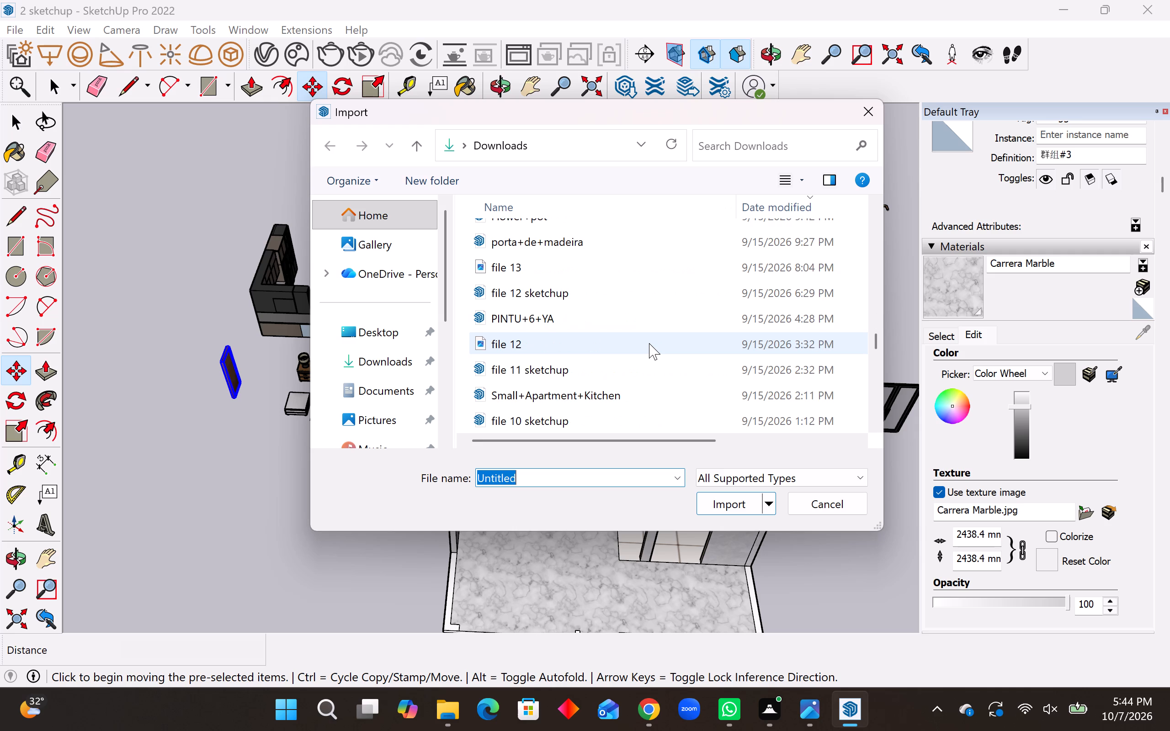
{"action": "scroll", "coordinate": [649, 343], "scroll_direction": "down", "scroll_amount": 4}
{"action": "scroll", "coordinate": [649, 343], "scroll_direction": "up", "scroll_amount": 1}
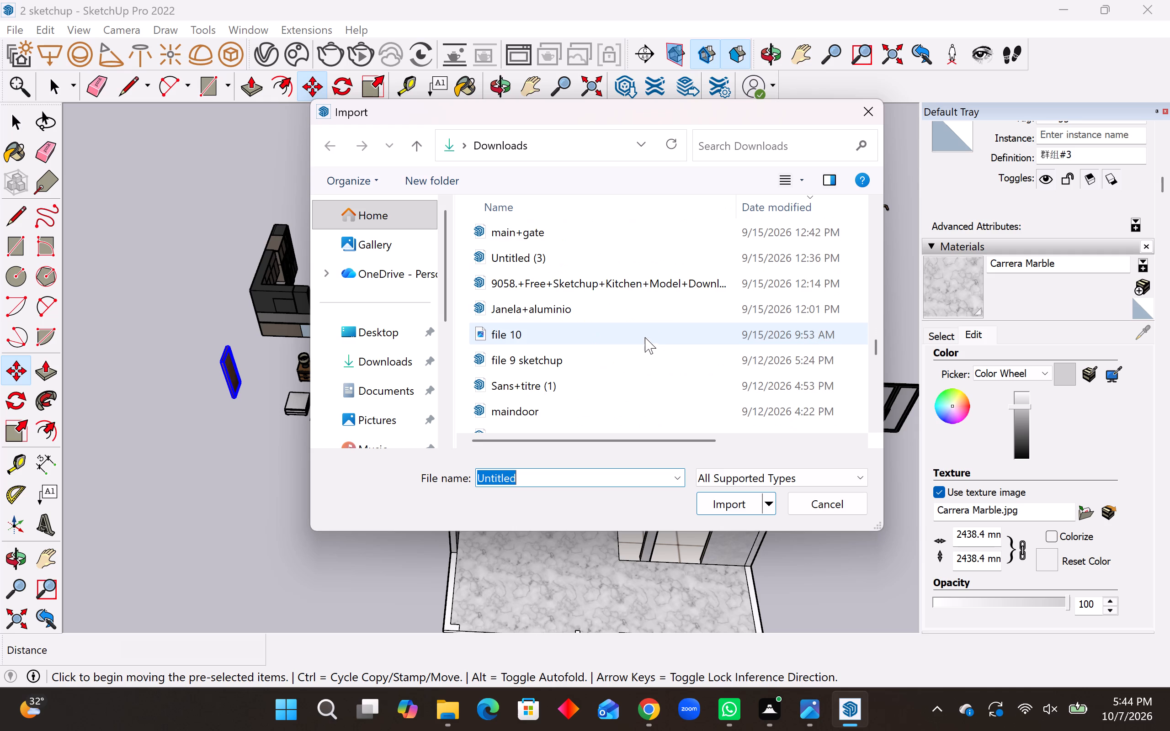
{"action": "left_click", "coordinate": [630, 306]}
{"action": "left_click", "coordinate": [716, 506]}
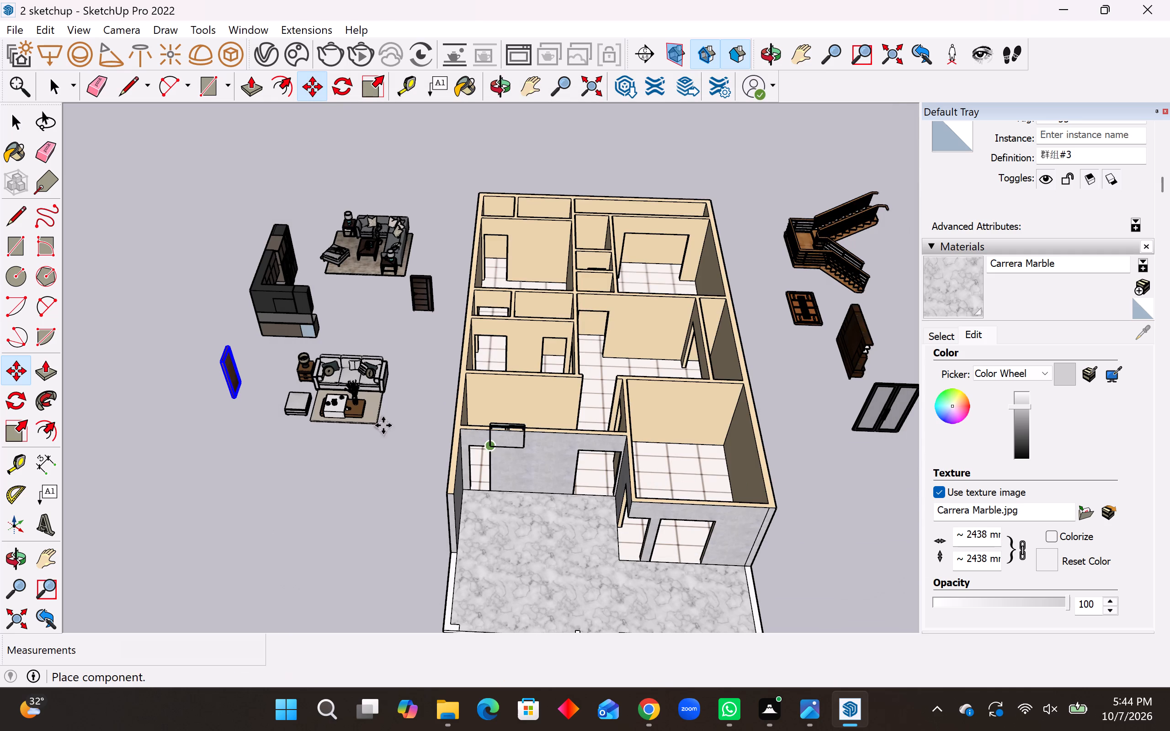
{"action": "left_click", "coordinate": [412, 357]}
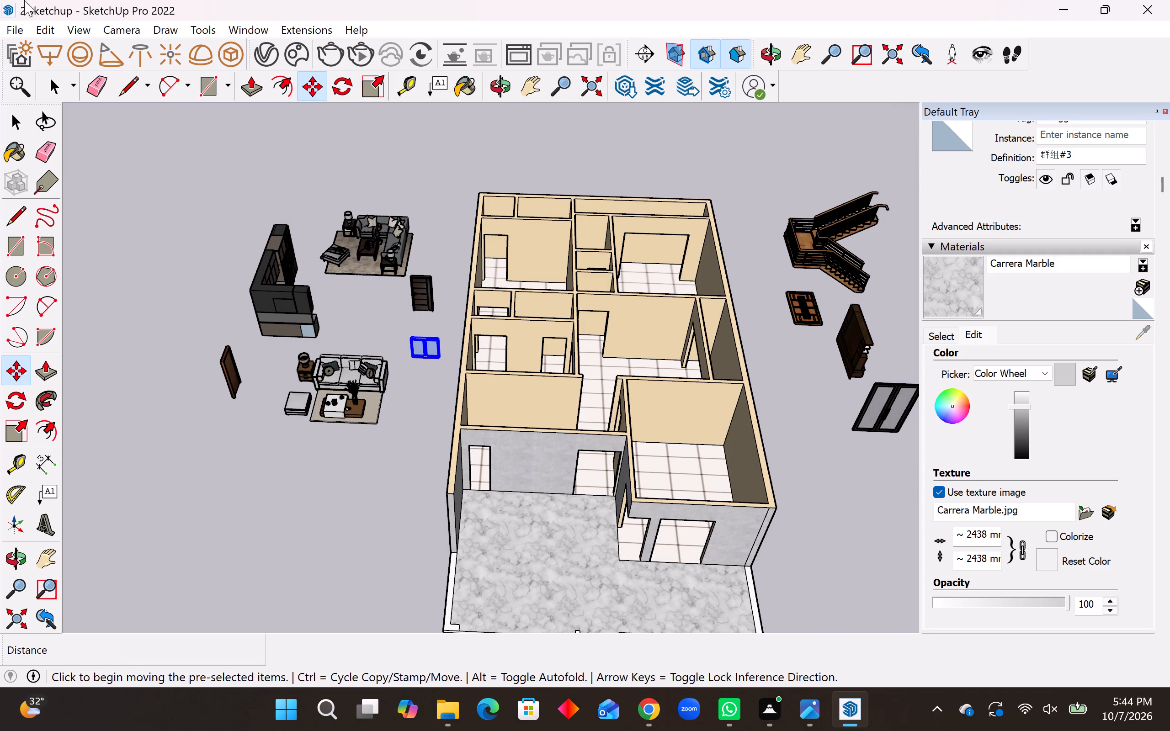
Import the "Bed" model from Downloads and place it on open ground beside the house, in front of the front sofa set.
{"action": "left_click", "coordinate": [9, 26]}
{"action": "left_click", "coordinate": [175, 331]}
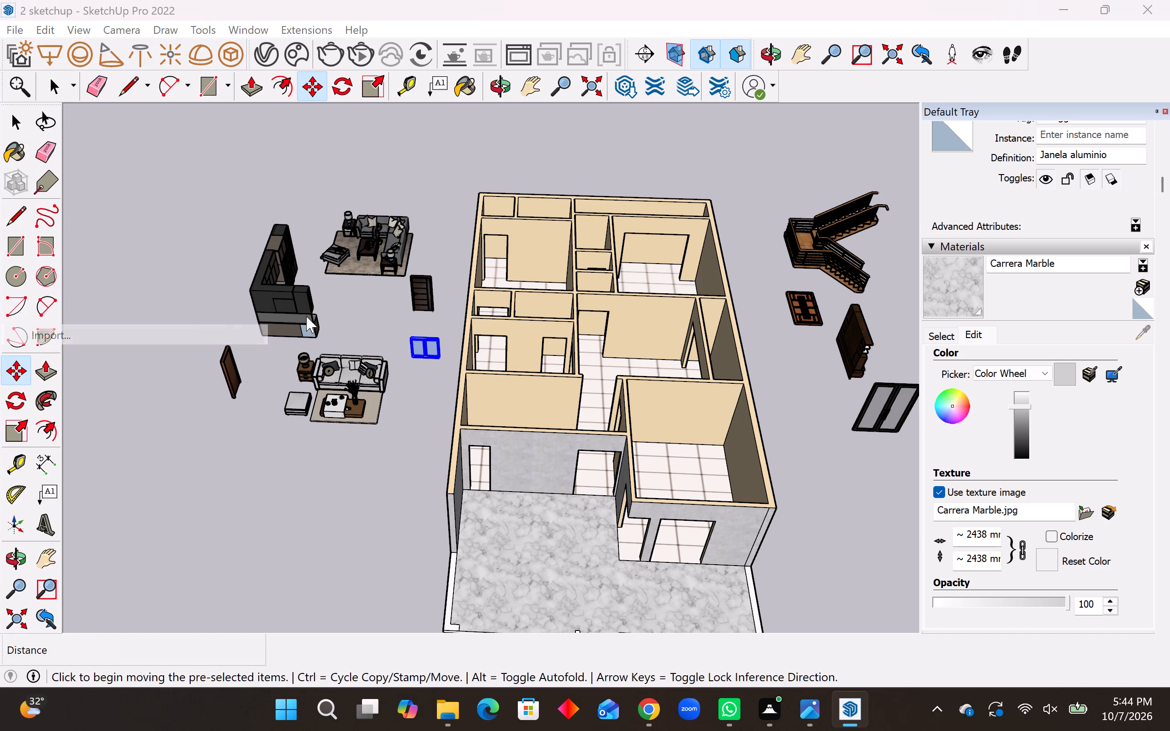
{"action": "scroll", "coordinate": [579, 323], "scroll_direction": "down", "scroll_amount": 20}
{"action": "scroll", "coordinate": [579, 323], "scroll_direction": "down", "scroll_amount": 2}
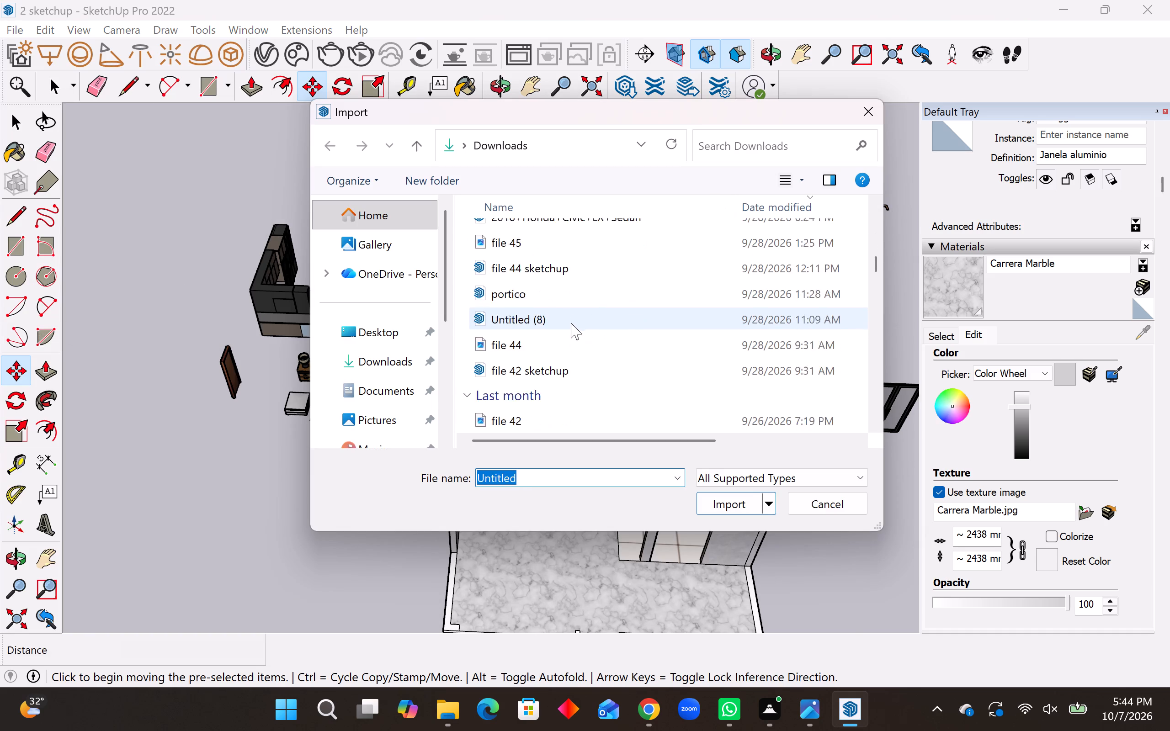
{"action": "scroll", "coordinate": [571, 323], "scroll_direction": "down", "scroll_amount": 20}
{"action": "scroll", "coordinate": [571, 323], "scroll_direction": "down", "scroll_amount": 10}
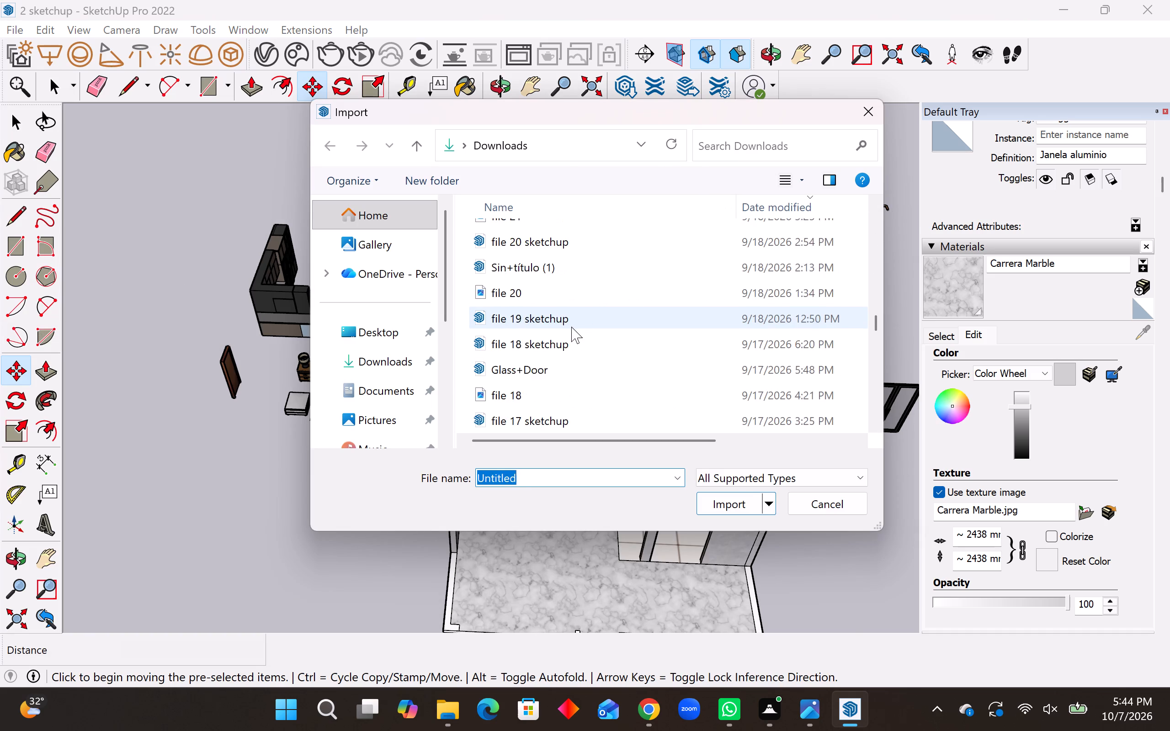
{"action": "scroll", "coordinate": [571, 327], "scroll_direction": "down", "scroll_amount": 17}
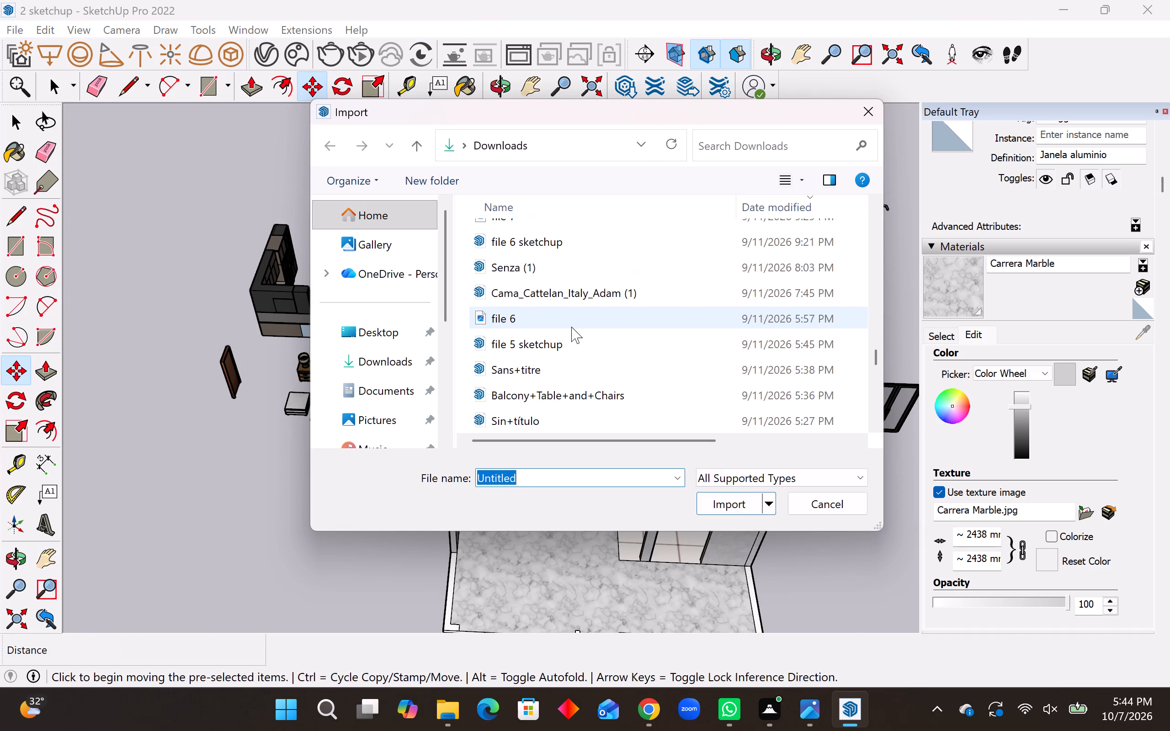
{"action": "scroll", "coordinate": [571, 327], "scroll_direction": "down", "scroll_amount": 6}
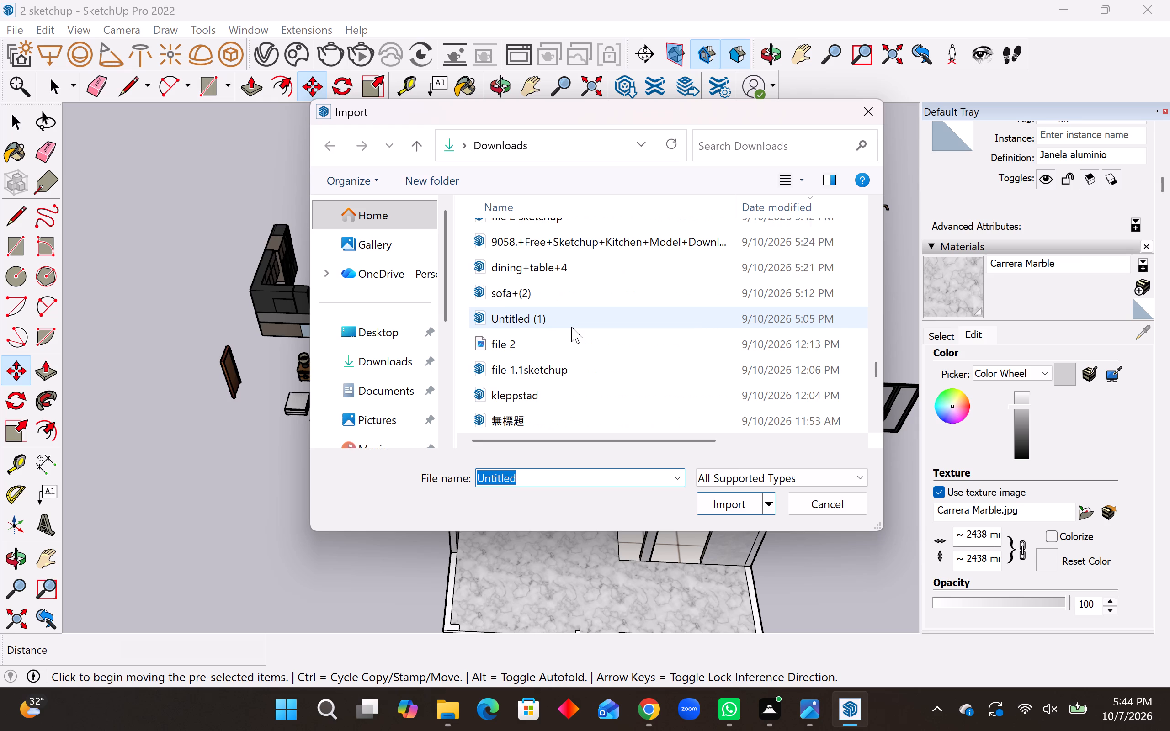
{"action": "scroll", "coordinate": [571, 327], "scroll_direction": "down", "scroll_amount": 2}
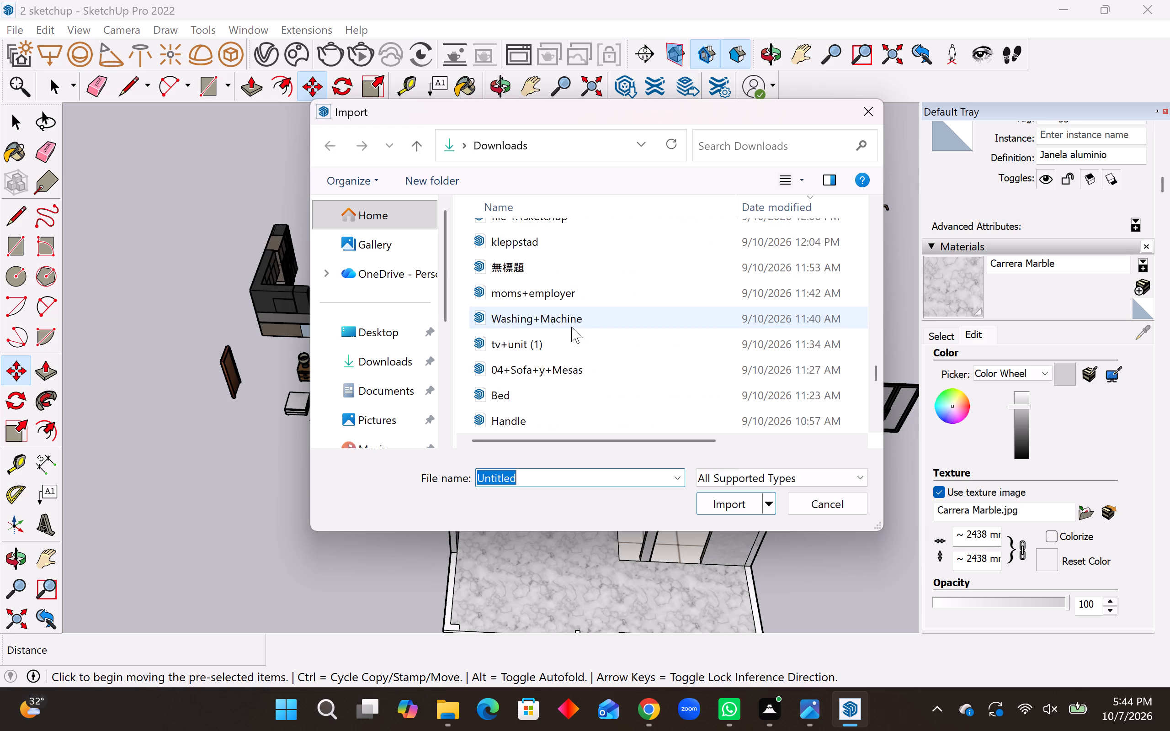
{"action": "scroll", "coordinate": [571, 327], "scroll_direction": "down", "scroll_amount": 2}
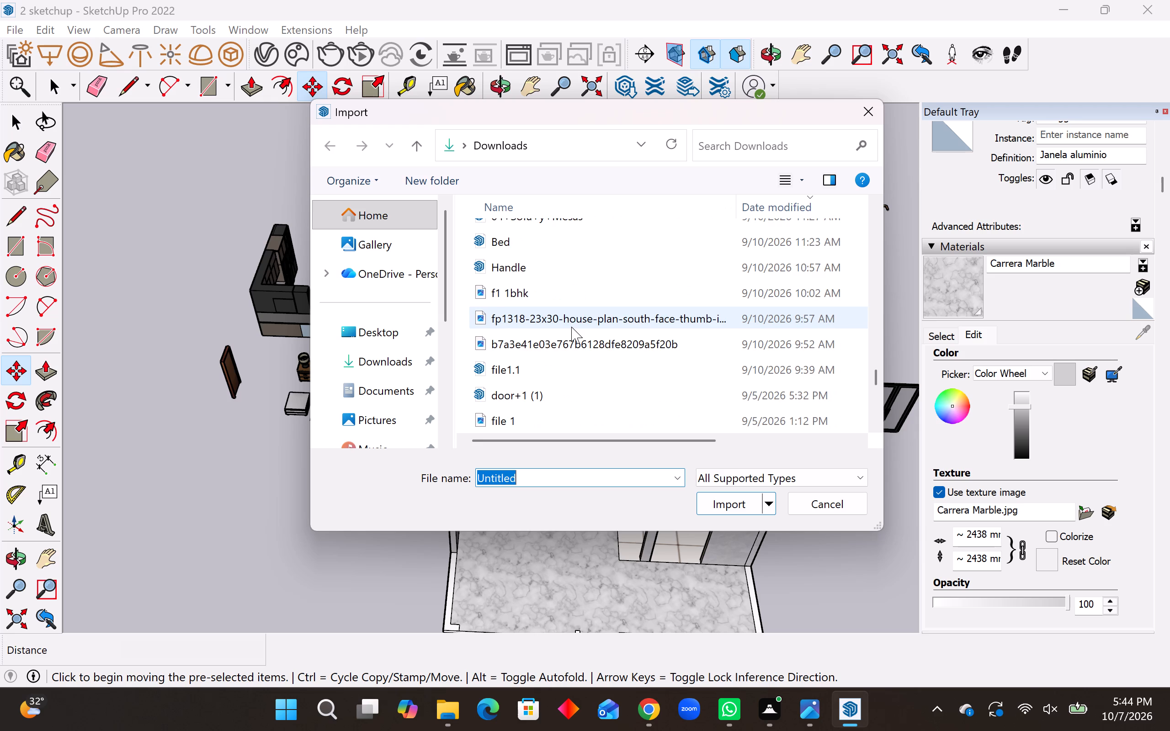
{"action": "scroll", "coordinate": [571, 327], "scroll_direction": "down", "scroll_amount": 1}
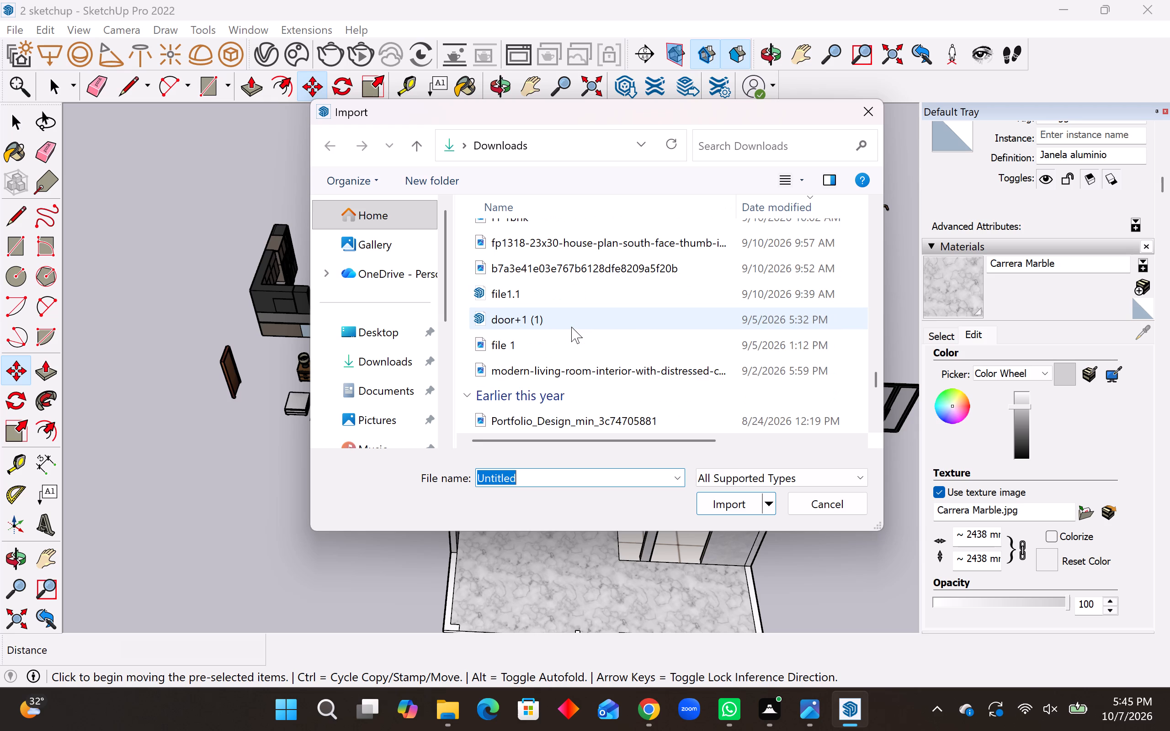
{"action": "scroll", "coordinate": [570, 325], "scroll_direction": "down", "scroll_amount": 1}
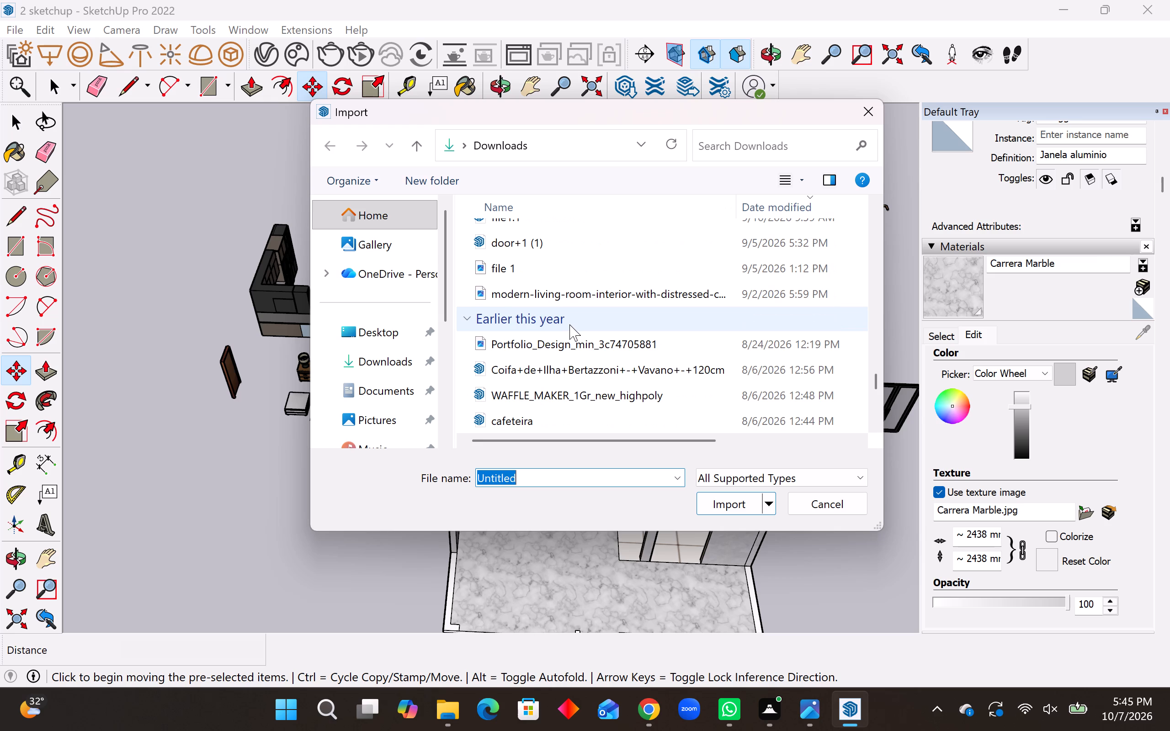
{"action": "scroll", "coordinate": [569, 324], "scroll_direction": "down", "scroll_amount": 4}
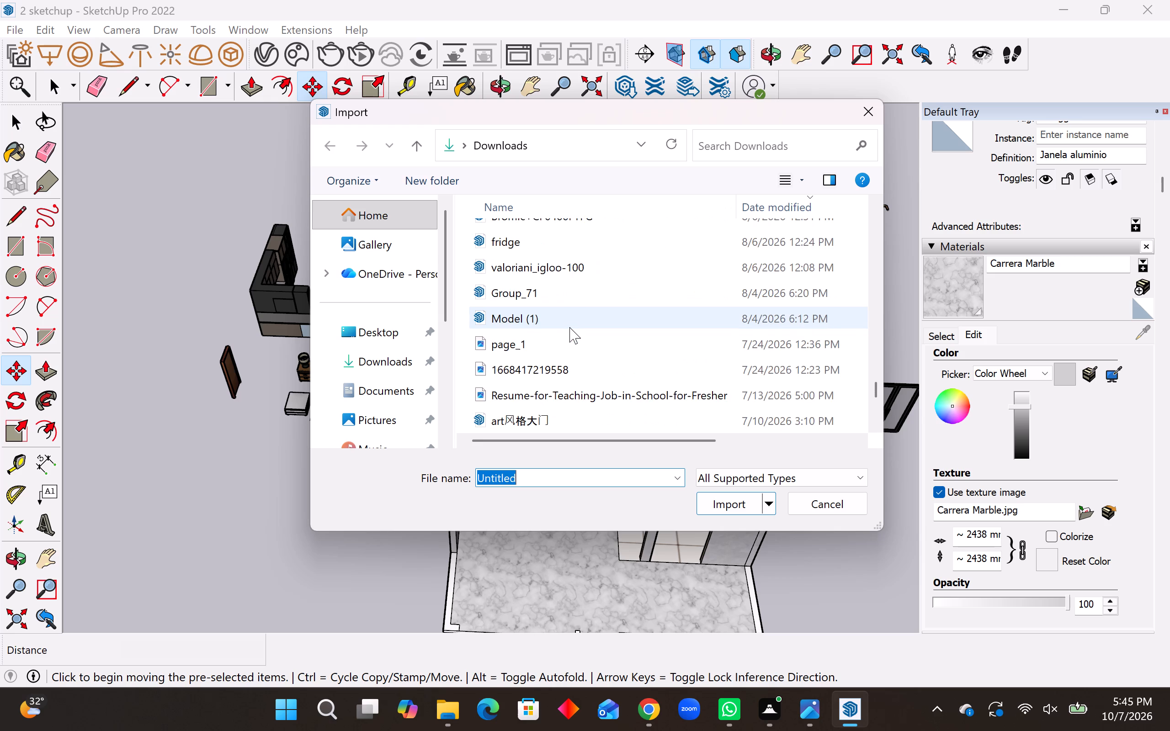
{"action": "scroll", "coordinate": [569, 327], "scroll_direction": "down", "scroll_amount": 5}
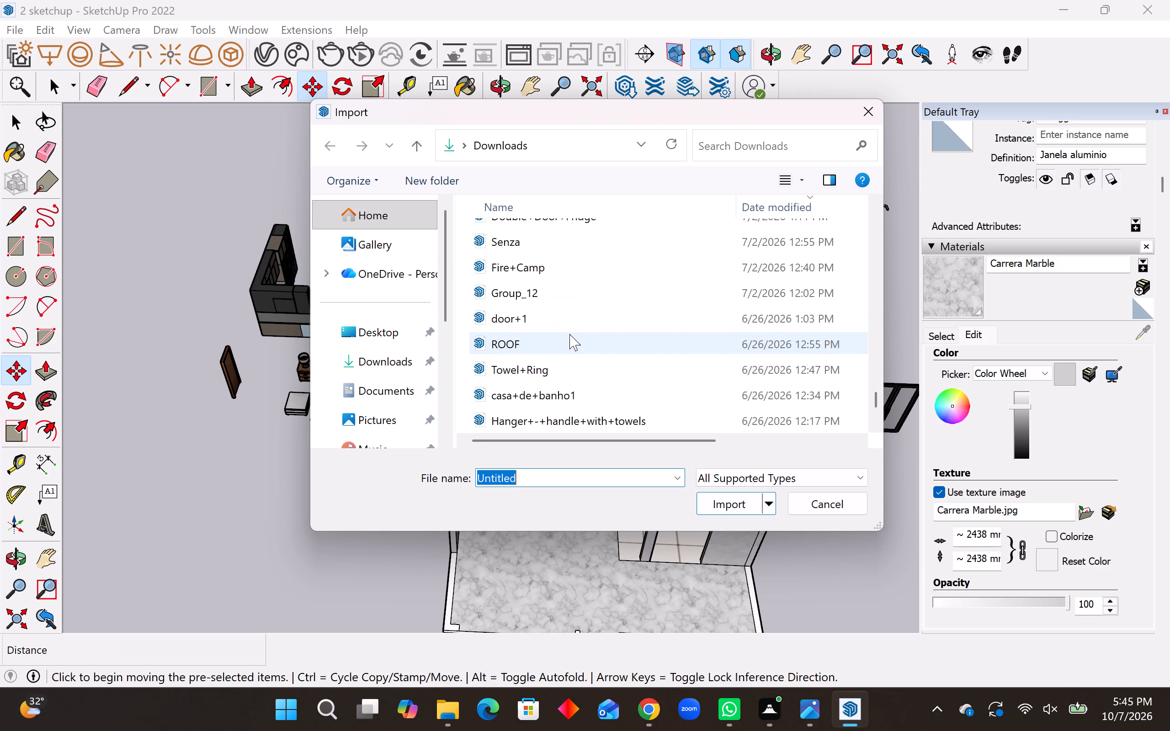
{"action": "scroll", "coordinate": [569, 334], "scroll_direction": "down", "scroll_amount": 4}
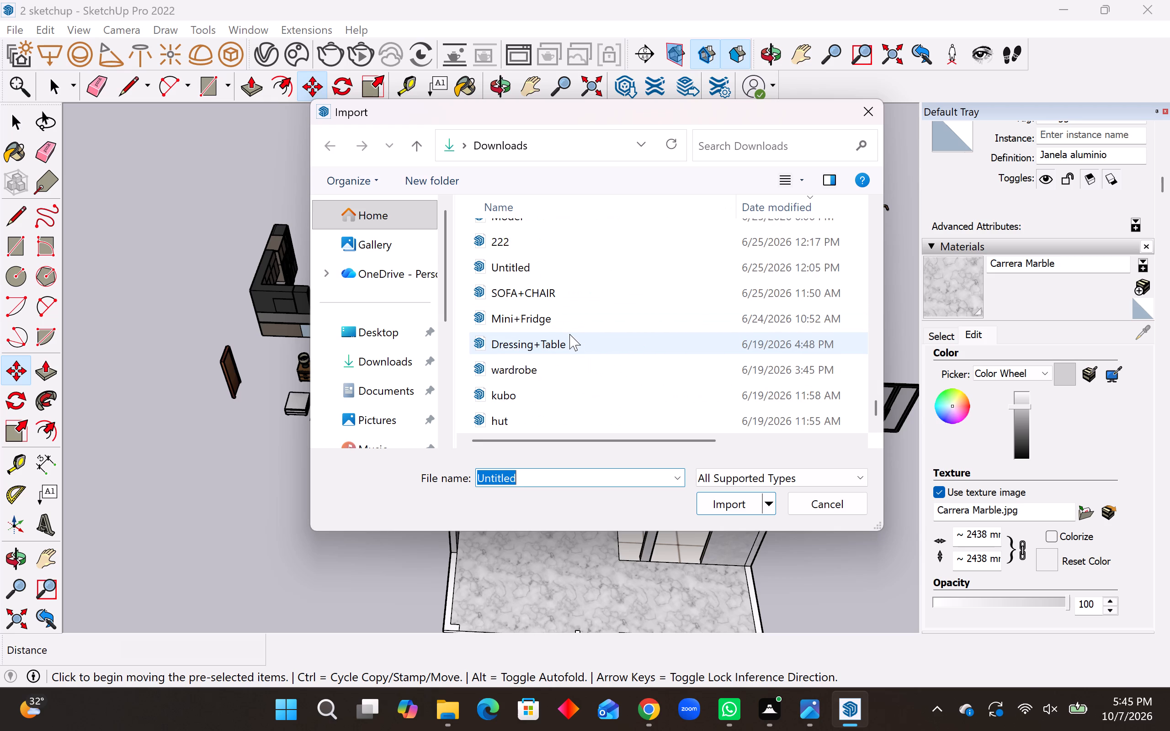
{"action": "scroll", "coordinate": [569, 334], "scroll_direction": "down", "scroll_amount": 2}
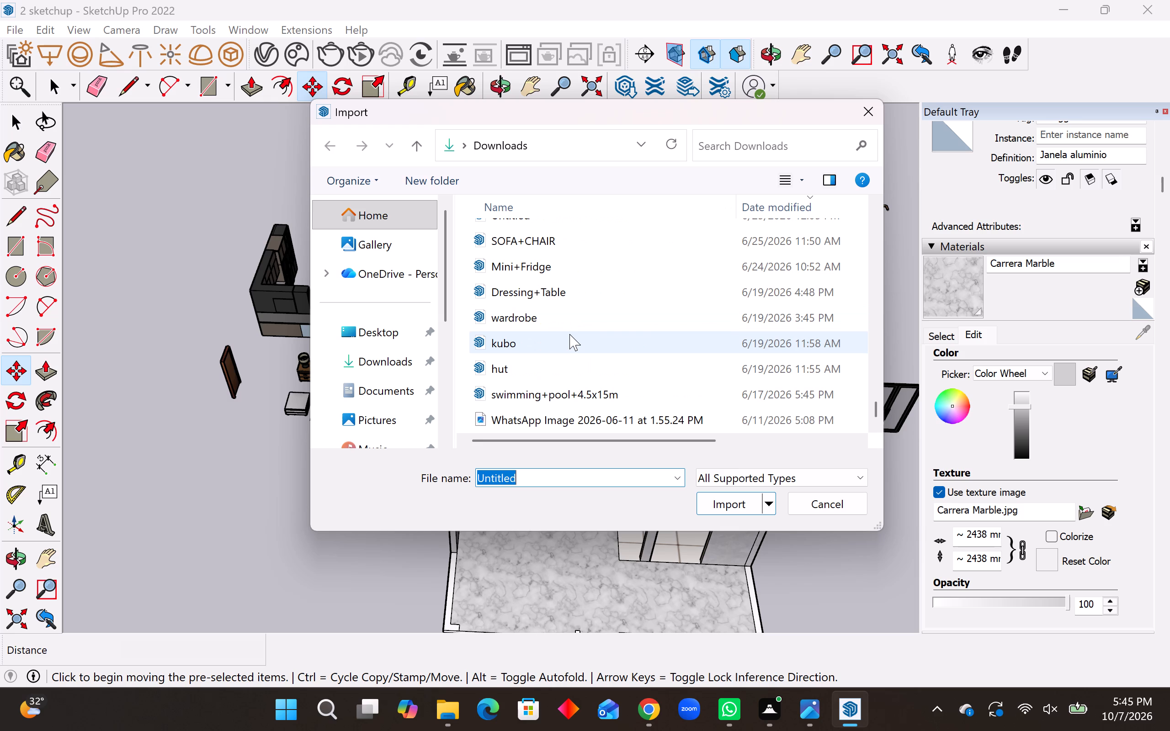
{"action": "scroll", "coordinate": [569, 334], "scroll_direction": "down", "scroll_amount": 3}
{"action": "scroll", "coordinate": [638, 392], "scroll_direction": "down", "scroll_amount": 3}
{"action": "scroll", "coordinate": [583, 365], "scroll_direction": "down", "scroll_amount": 3}
{"action": "scroll", "coordinate": [583, 365], "scroll_direction": "up", "scroll_amount": 2}
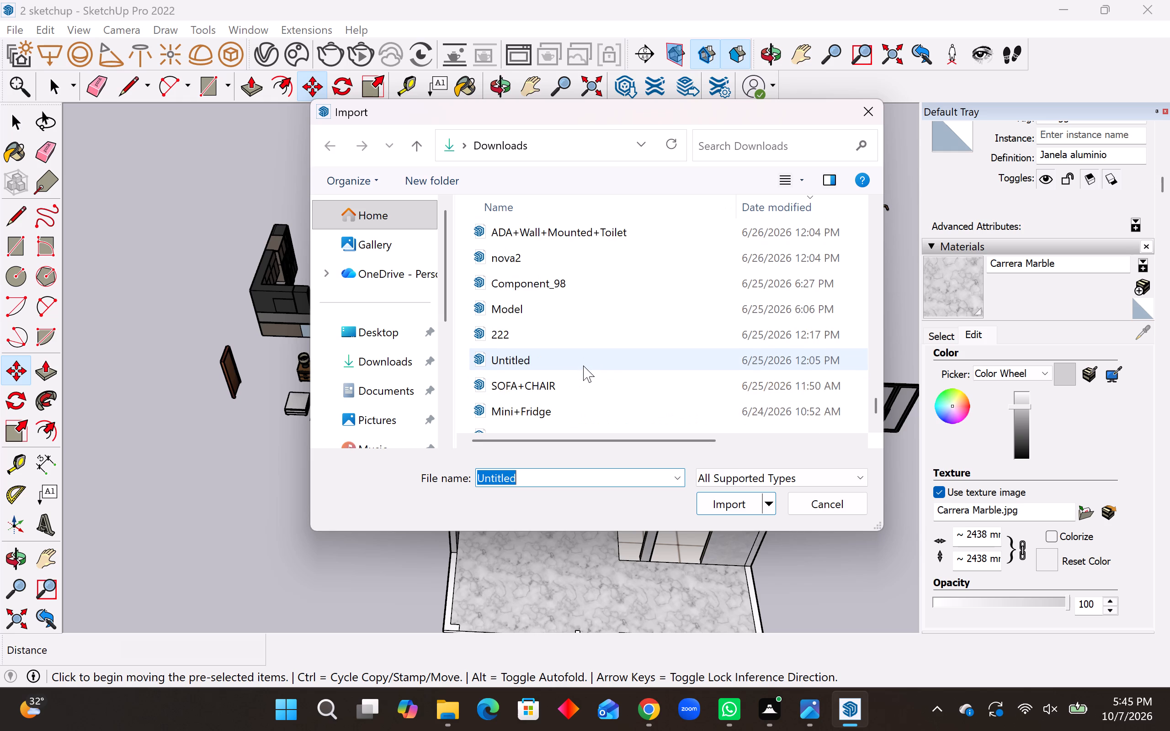
{"action": "scroll", "coordinate": [583, 365], "scroll_direction": "up", "scroll_amount": 8}
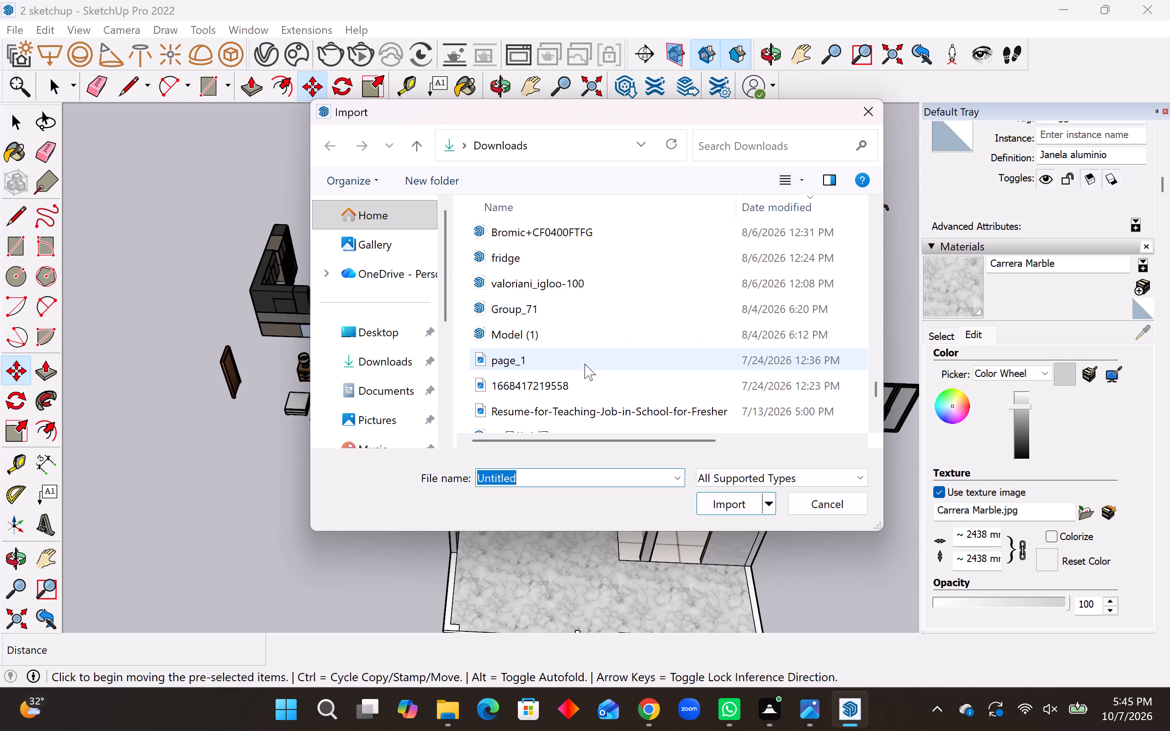
{"action": "scroll", "coordinate": [585, 364], "scroll_direction": "up", "scroll_amount": 5}
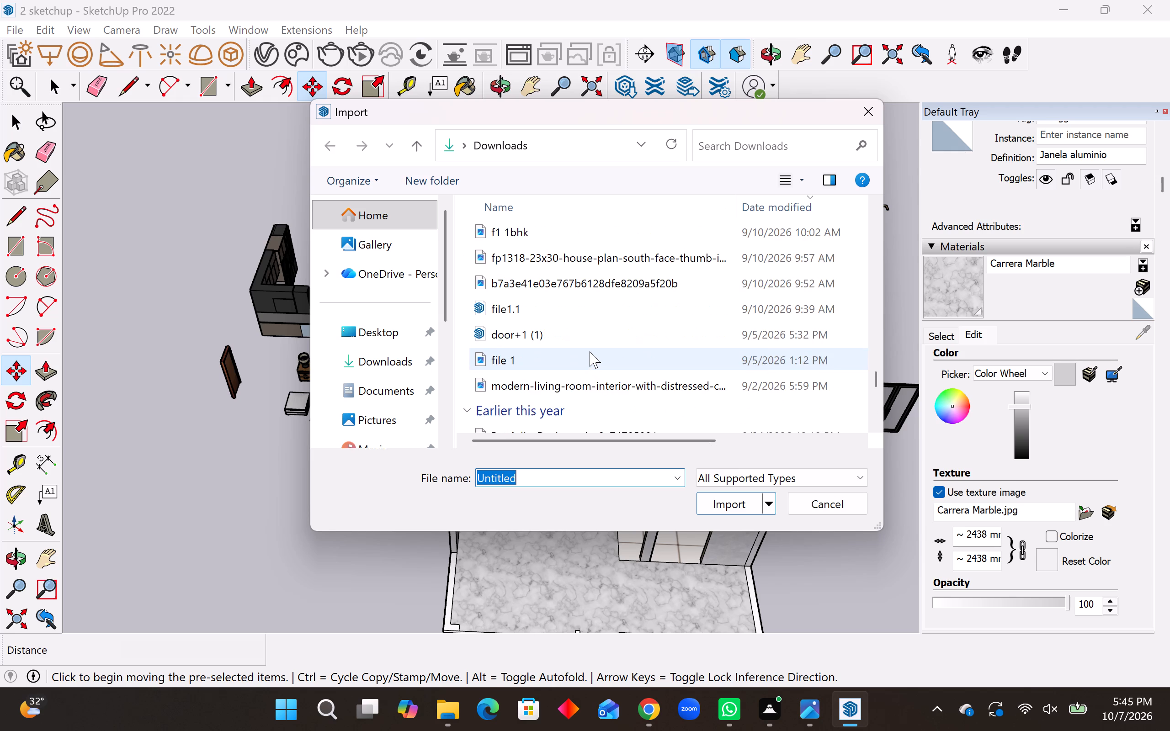
{"action": "scroll", "coordinate": [590, 350], "scroll_direction": "up", "scroll_amount": 1}
{"action": "left_click", "coordinate": [553, 259]}
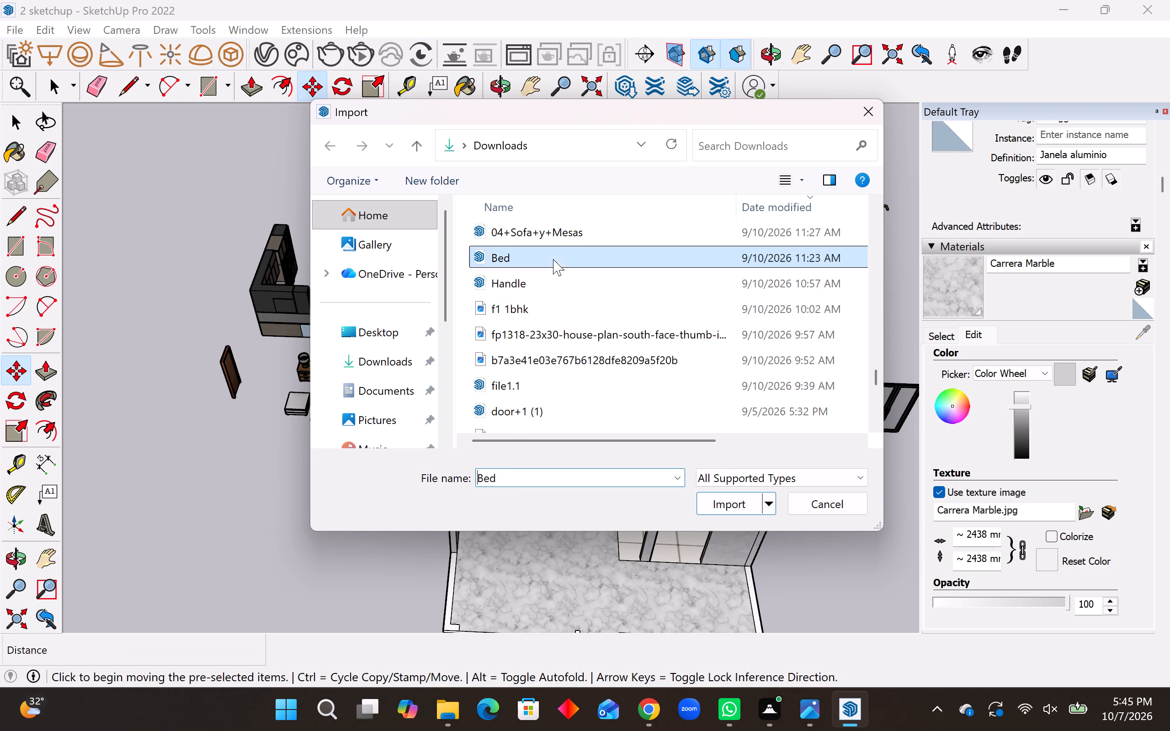
{"action": "left_click", "coordinate": [707, 494]}
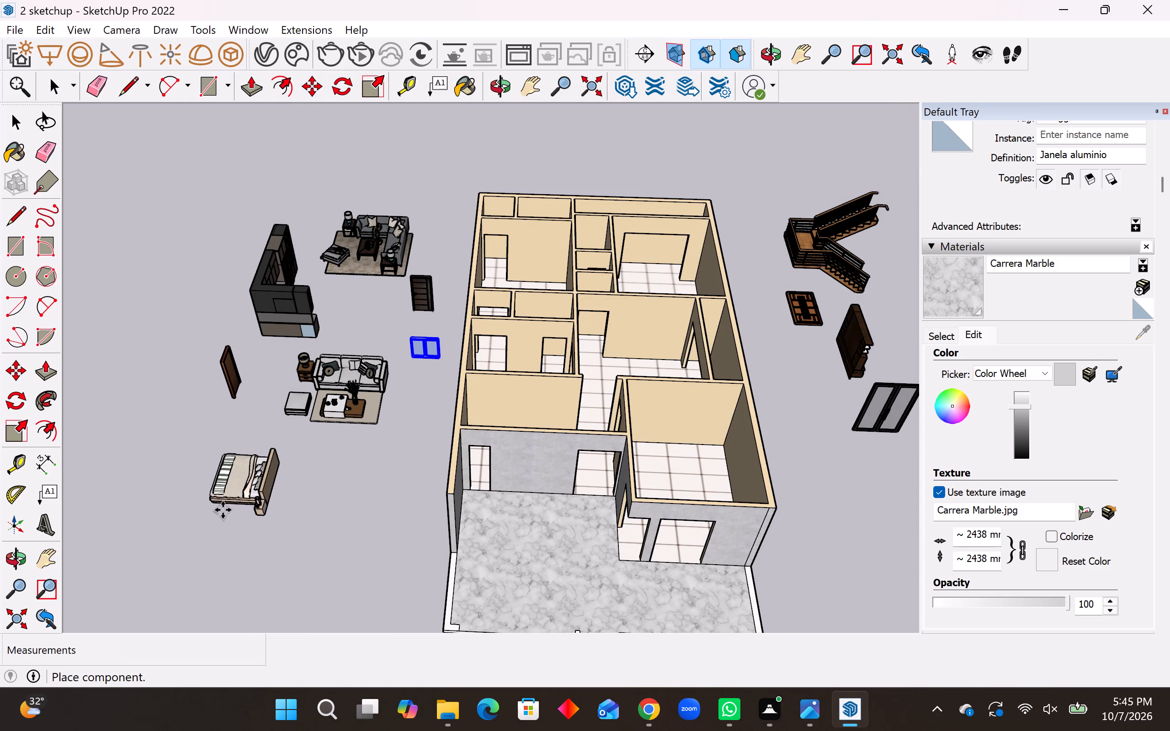
{"action": "left_click", "coordinate": [223, 510]}
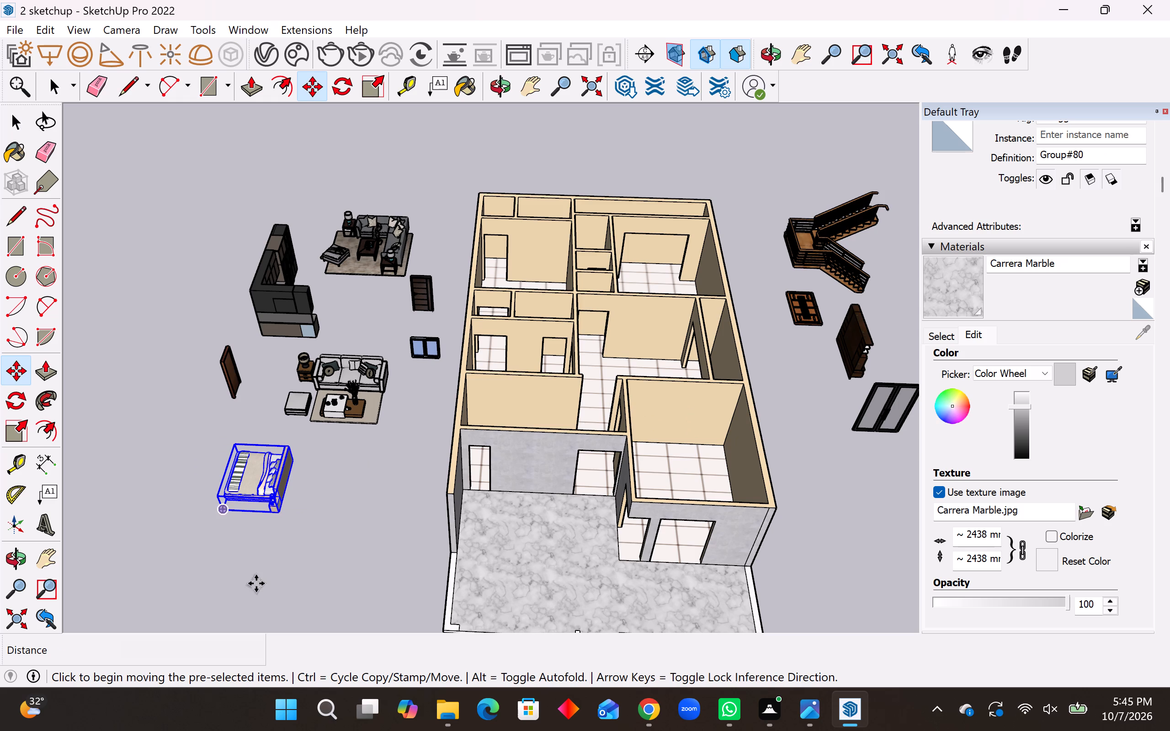
Rotate the imported bed 180 degrees on the ground plane.
{"action": "left_click", "coordinate": [16, 398]}
{"action": "scroll", "coordinate": [591, 454], "scroll_direction": "down", "scroll_amount": 4}
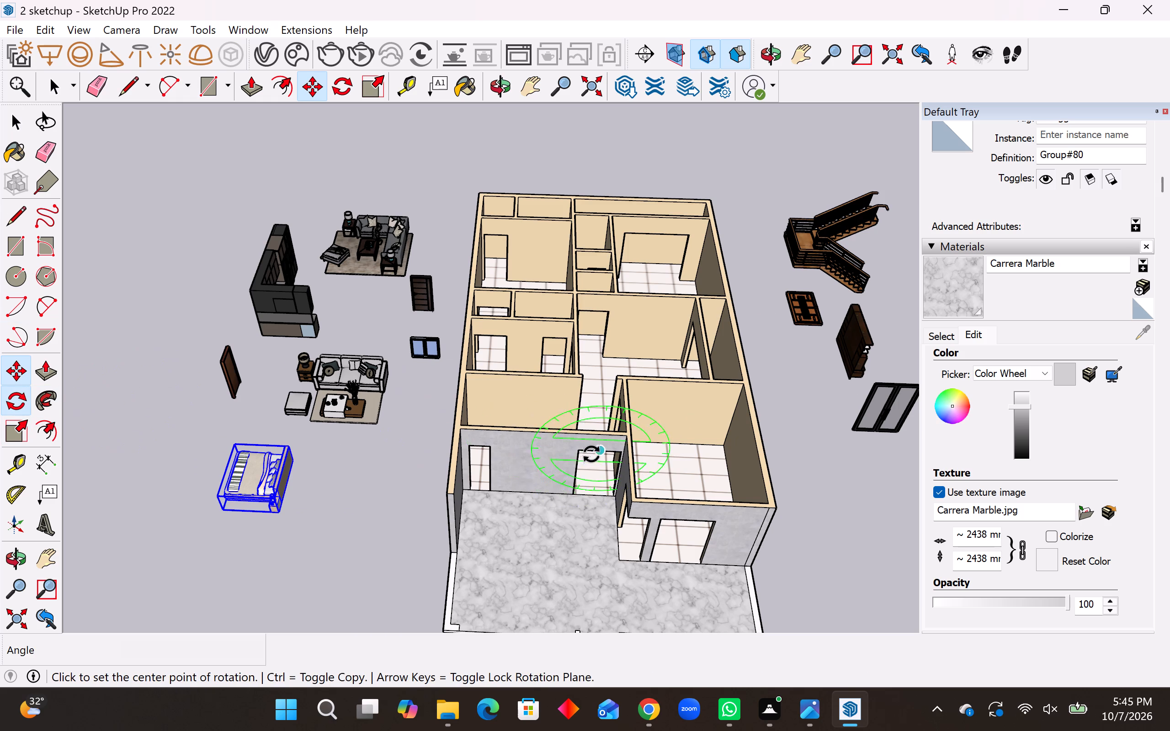
{"action": "left_click", "coordinate": [247, 534]}
{"action": "left_click", "coordinate": [360, 542]}
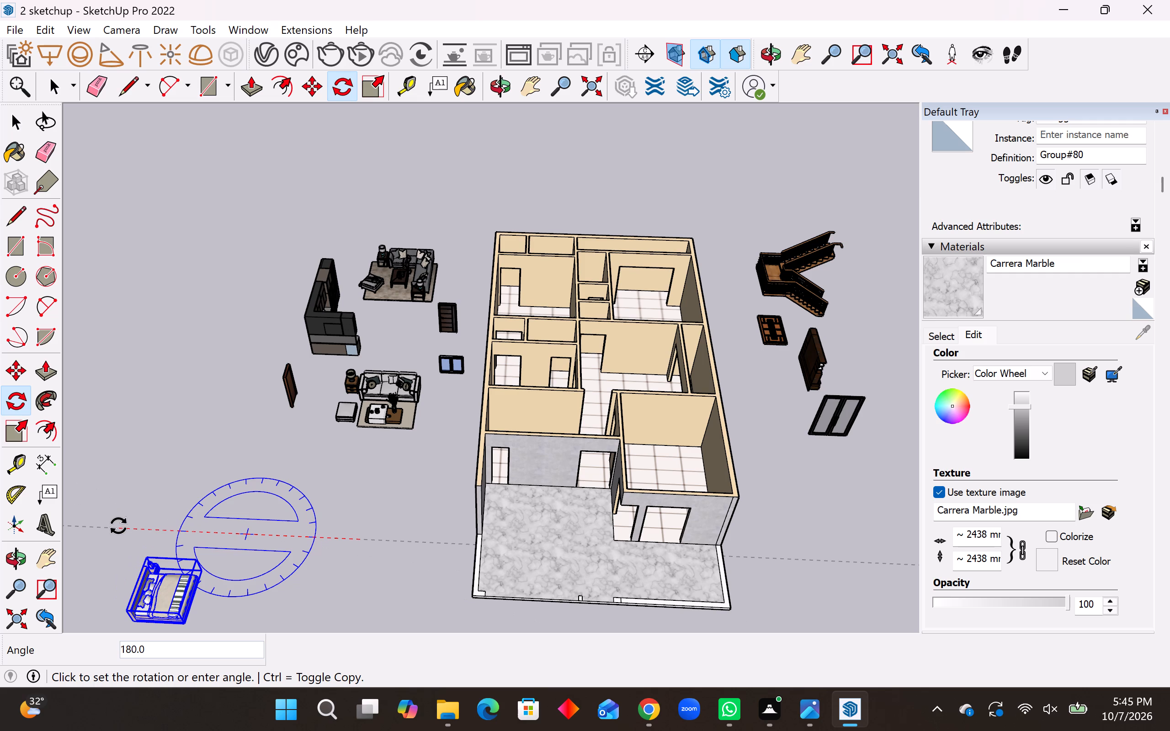
{"action": "left_click", "coordinate": [118, 526]}
Move the bed into the rear bedroom nearest the dark sofa set, with its headboard against the outer side wall.
{"action": "scroll", "coordinate": [453, 402], "scroll_direction": "down", "scroll_amount": 8}
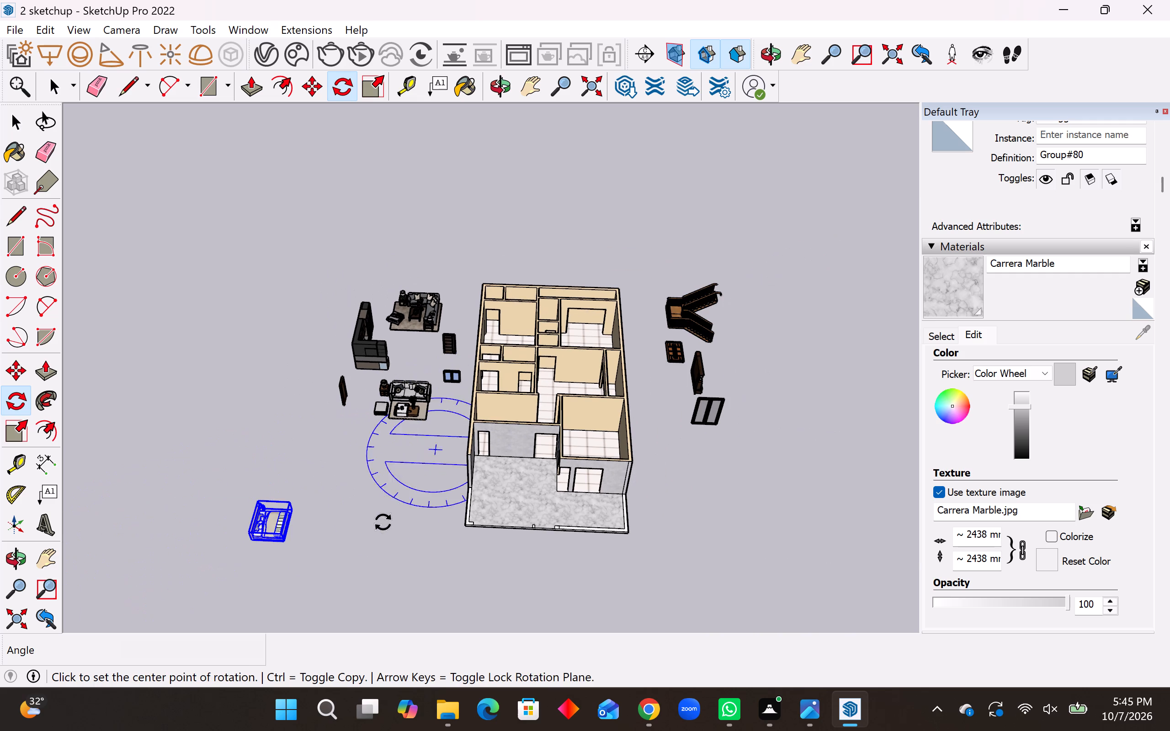
{"action": "key", "text": "m"}
{"action": "scroll", "coordinate": [104, 582], "scroll_direction": "up", "scroll_amount": 2}
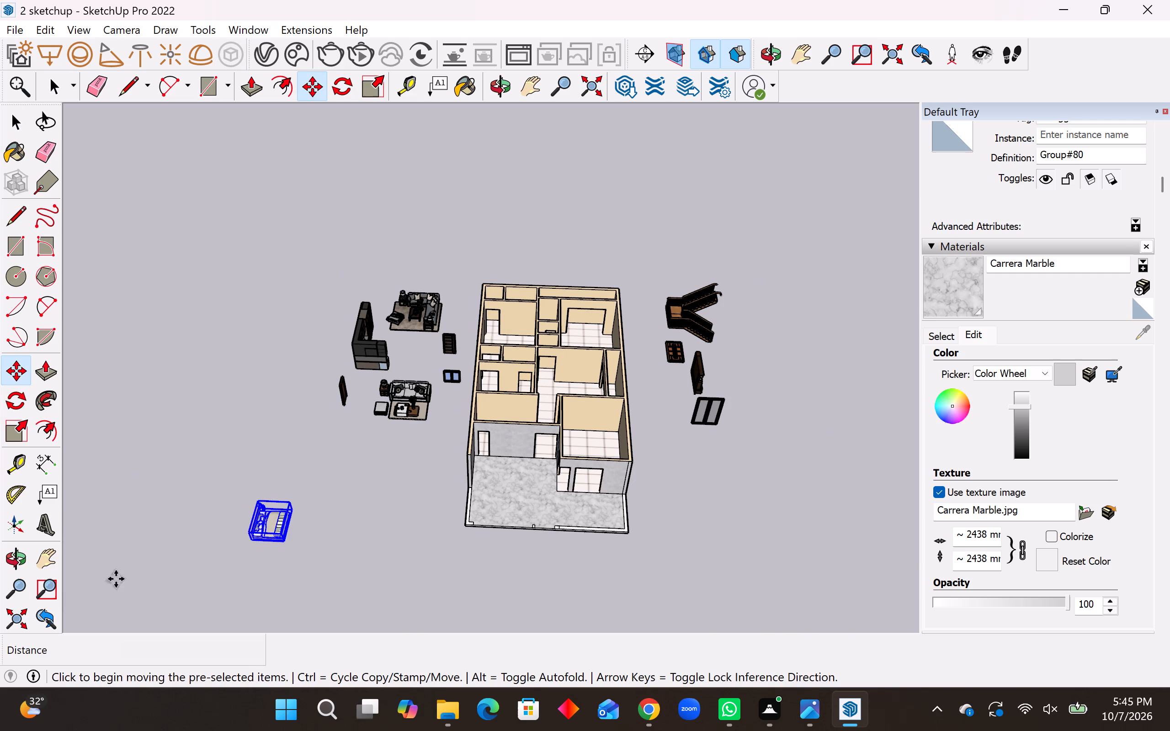
{"action": "scroll", "coordinate": [116, 579], "scroll_direction": "up", "scroll_amount": 17}
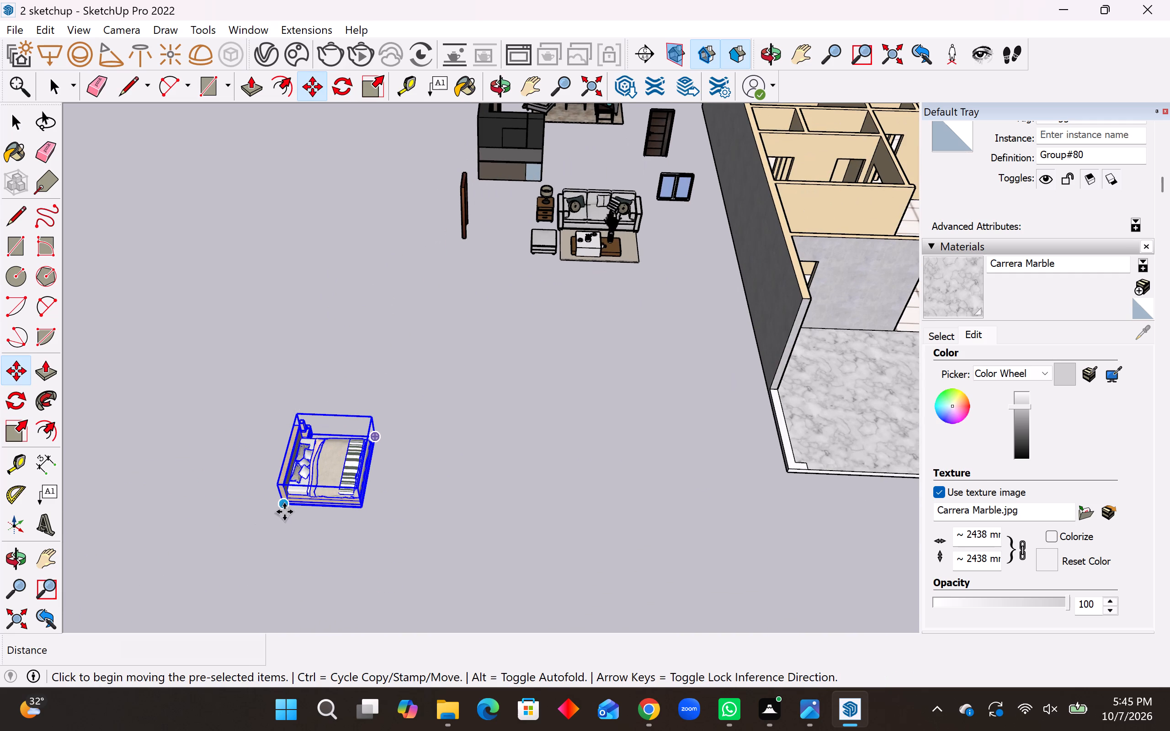
{"action": "left_click", "coordinate": [284, 507]}
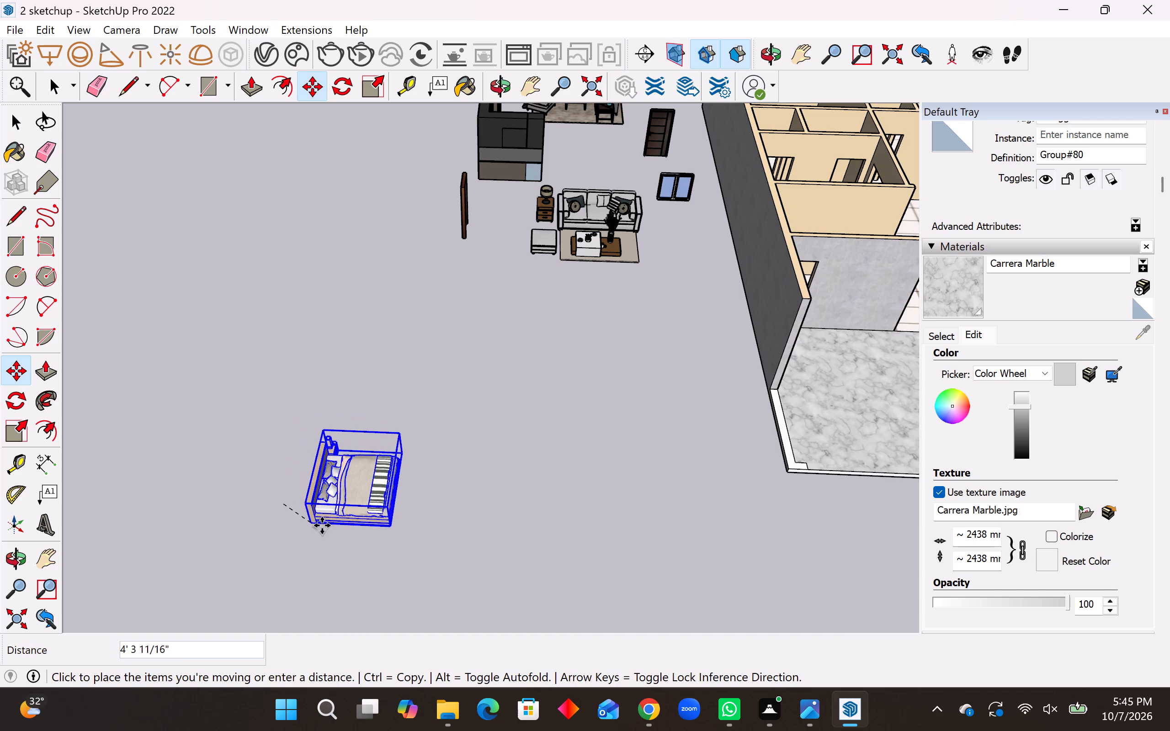
{"action": "scroll", "coordinate": [345, 539], "scroll_direction": "down", "scroll_amount": 14}
{"action": "scroll", "coordinate": [691, 304], "scroll_direction": "up", "scroll_amount": 5}
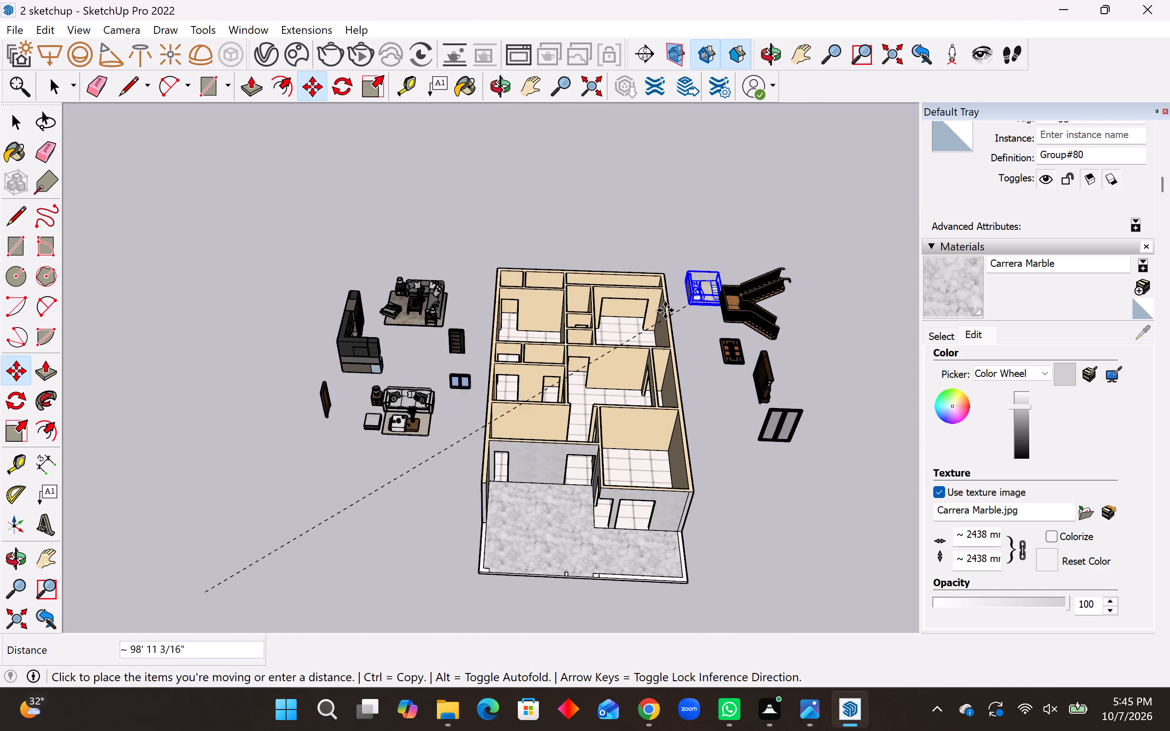
{"action": "scroll", "coordinate": [665, 310], "scroll_direction": "up", "scroll_amount": 10}
{"action": "scroll", "coordinate": [628, 331], "scroll_direction": "up", "scroll_amount": 3}
{"action": "middle_click_drag", "start_coordinate": [542, 357], "coordinate": [504, 418]}
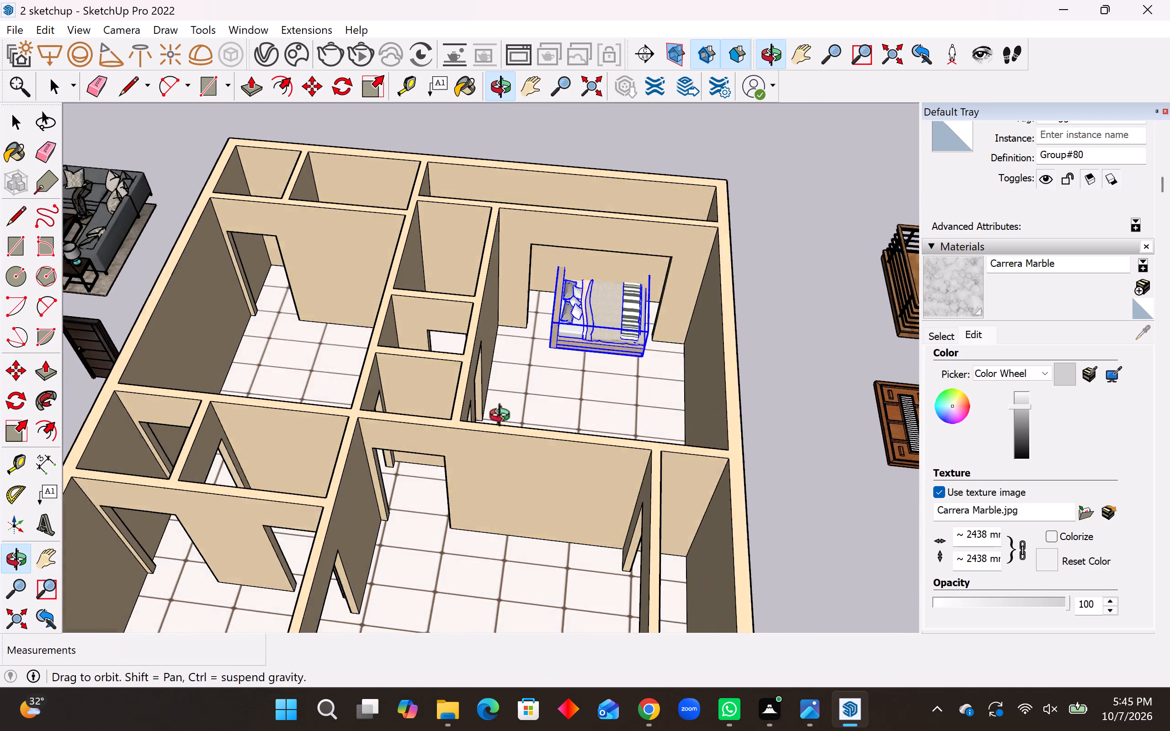
{"action": "middle_click_drag", "start_coordinate": [504, 418], "coordinate": [479, 488]}
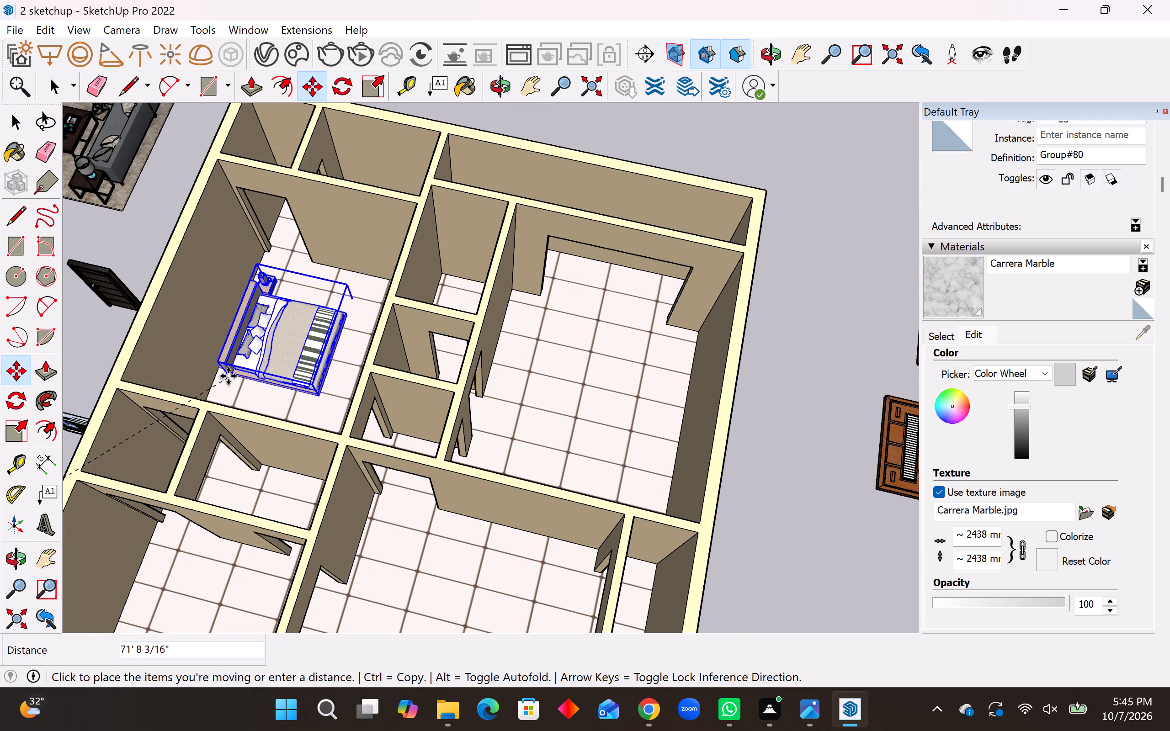
{"action": "scroll", "coordinate": [214, 376], "scroll_direction": "up", "scroll_amount": 5}
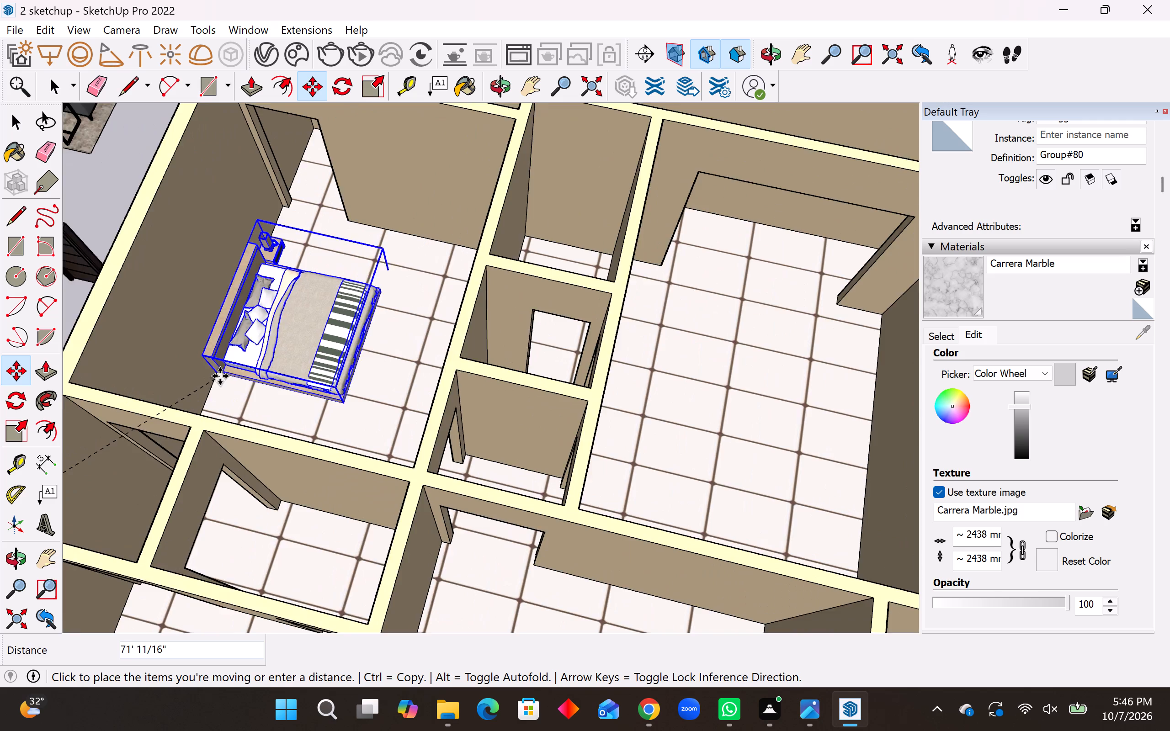
{"action": "scroll", "coordinate": [220, 376], "scroll_direction": "up", "scroll_amount": 6}
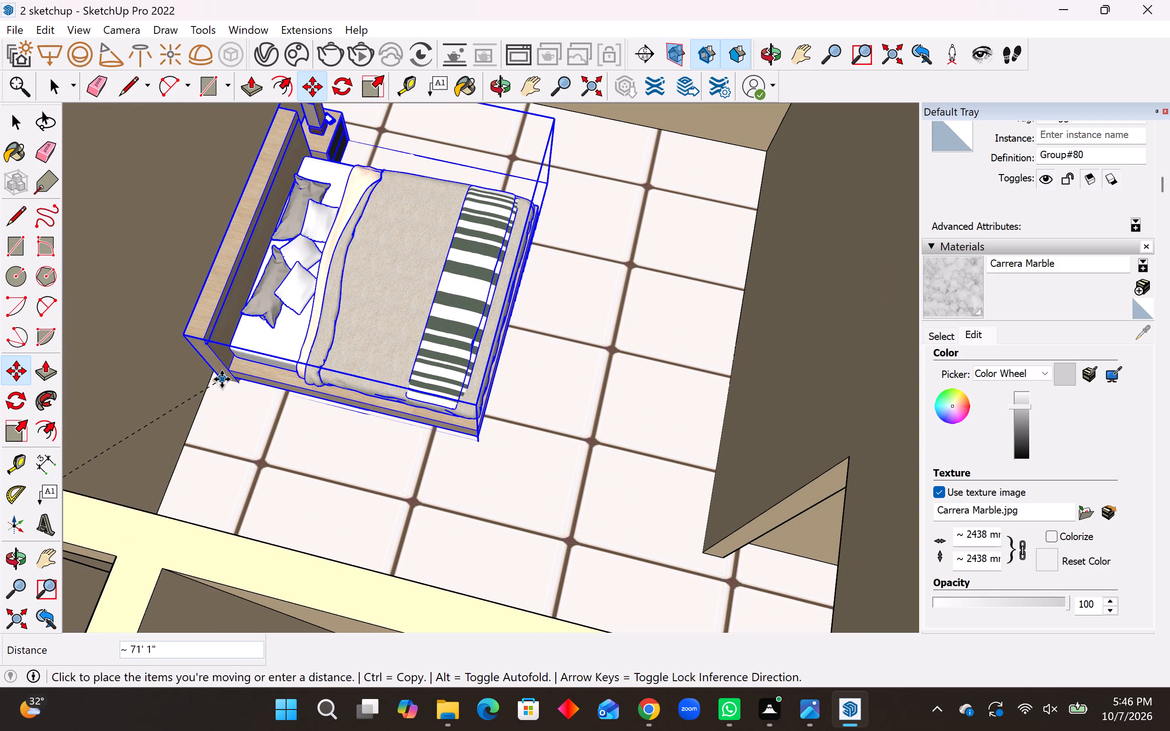
{"action": "left_click", "coordinate": [222, 379]}
{"action": "left_click", "coordinate": [218, 381]}
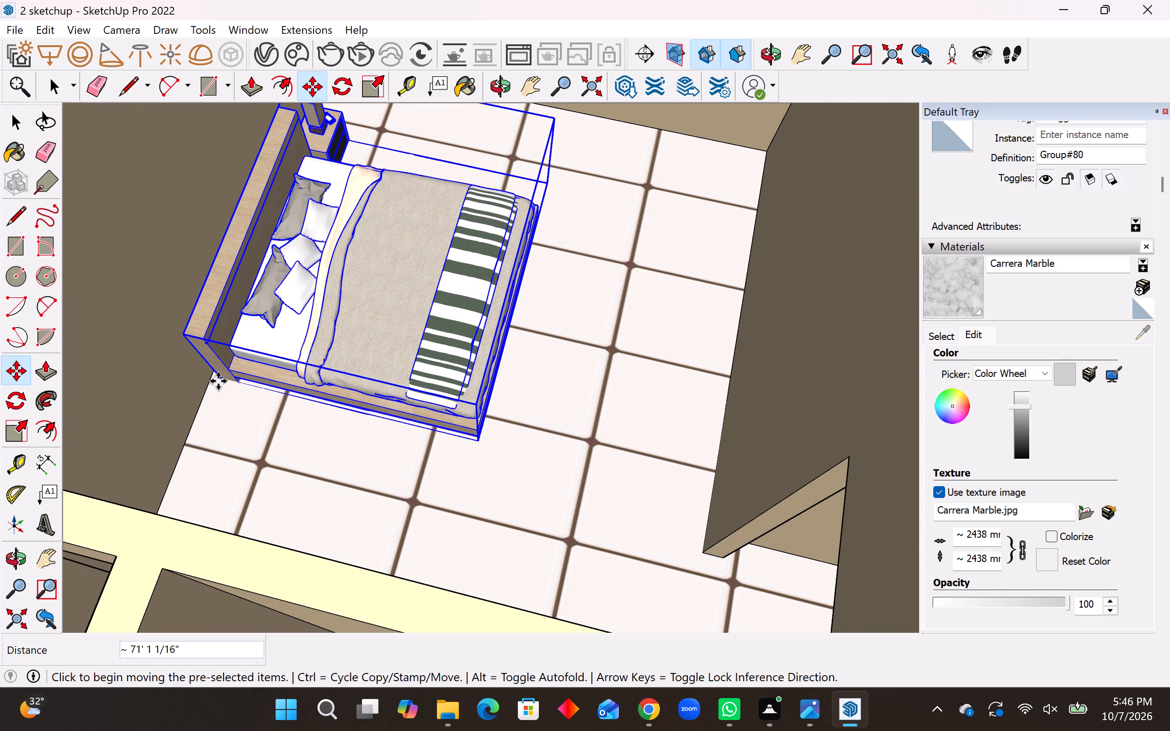
{"action": "left_click", "coordinate": [214, 381]}
Copy the bed about 19' 8" across into the second rear bedroom, with its headboard against the inner side wall, and deselect it.
{"action": "scroll", "coordinate": [365, 463], "scroll_direction": "down", "scroll_amount": 9}
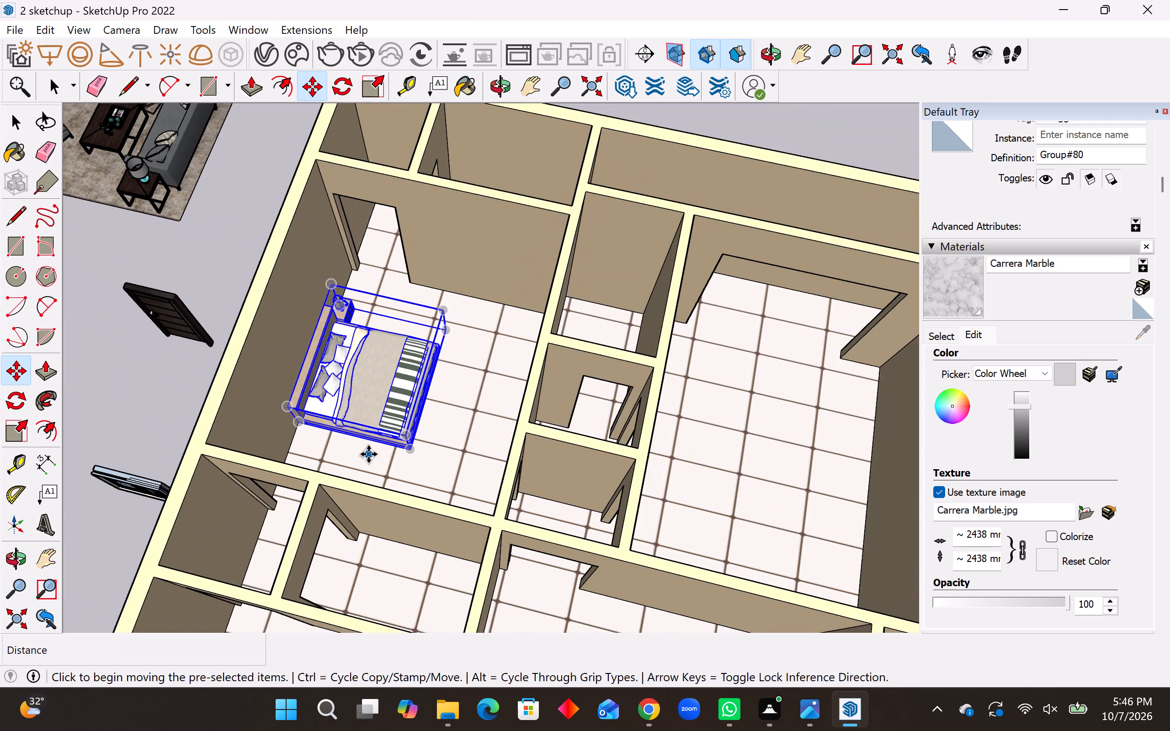
{"action": "scroll", "coordinate": [368, 454], "scroll_direction": "down", "scroll_amount": 4}
{"action": "scroll", "coordinate": [355, 449], "scroll_direction": "up", "scroll_amount": 7}
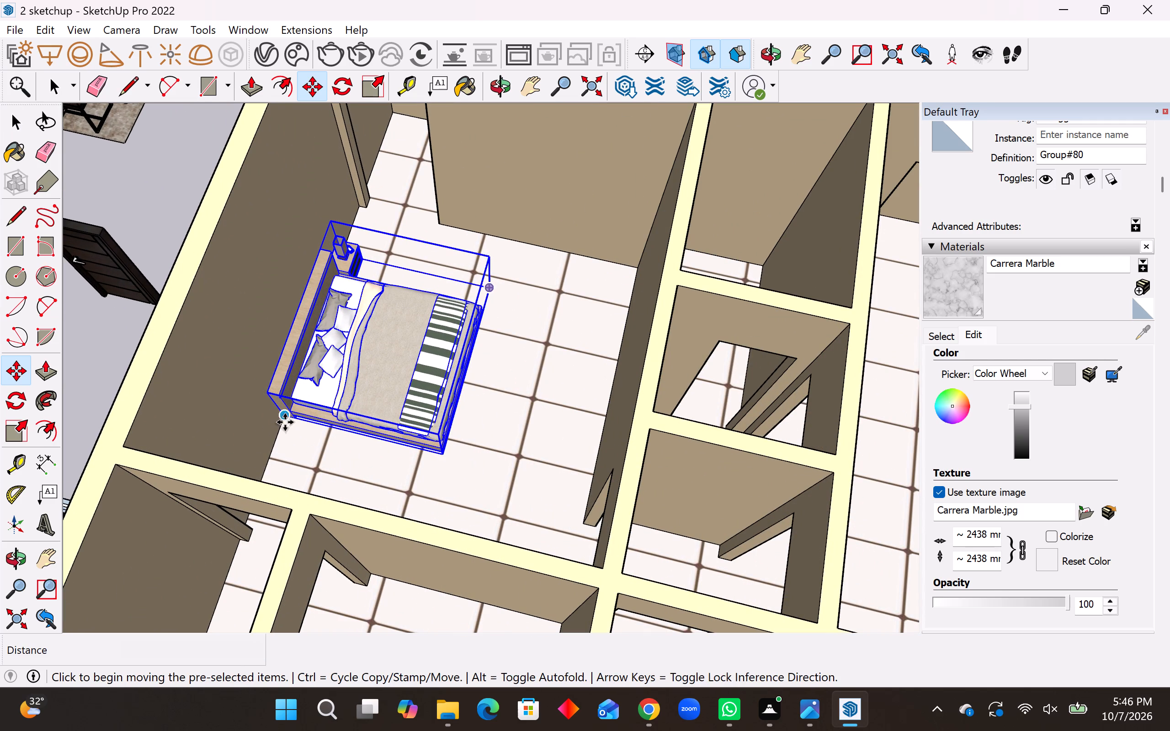
{"action": "left_click", "coordinate": [284, 420]}
{"action": "scroll", "coordinate": [306, 434], "scroll_direction": "down", "scroll_amount": 8}
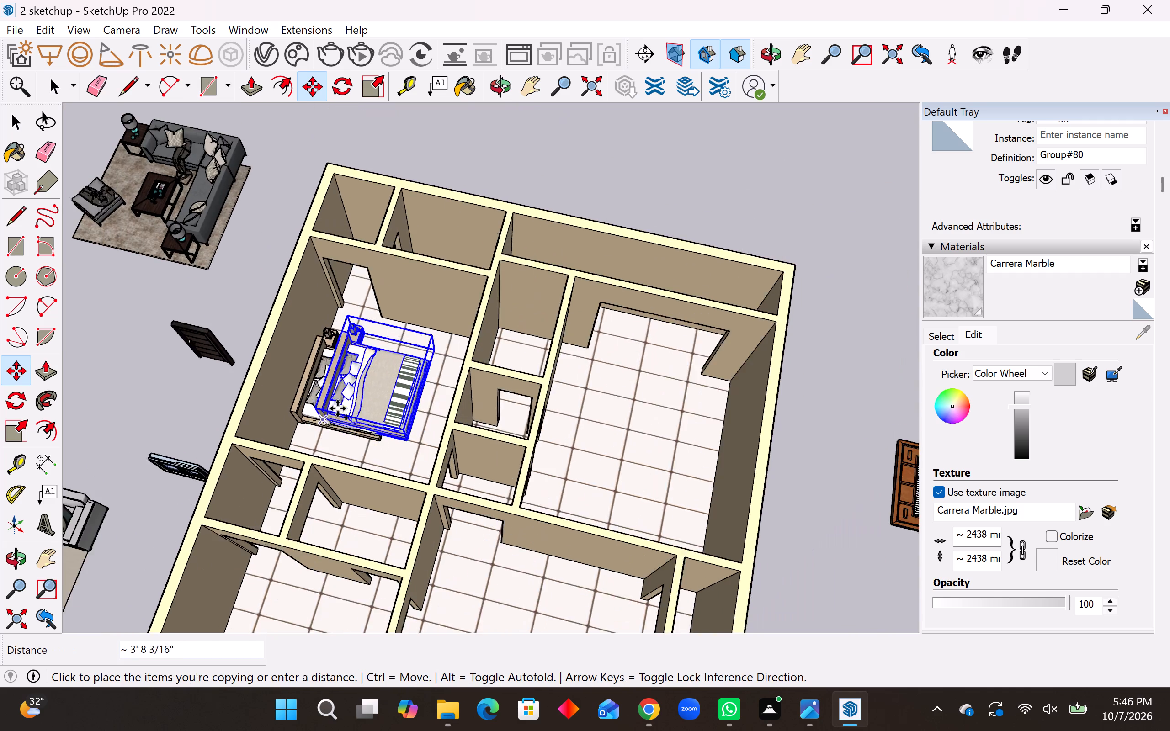
{"action": "scroll", "coordinate": [337, 408], "scroll_direction": "down", "scroll_amount": 6}
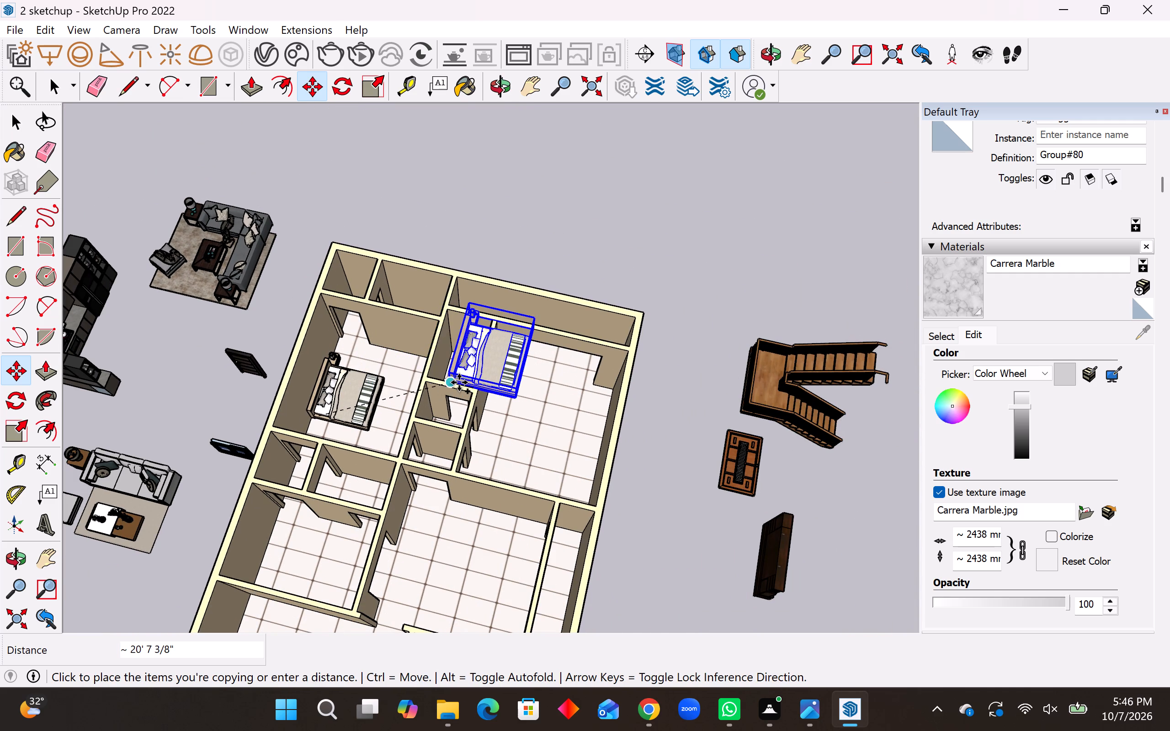
{"action": "scroll", "coordinate": [521, 387], "scroll_direction": "down", "scroll_amount": 1}
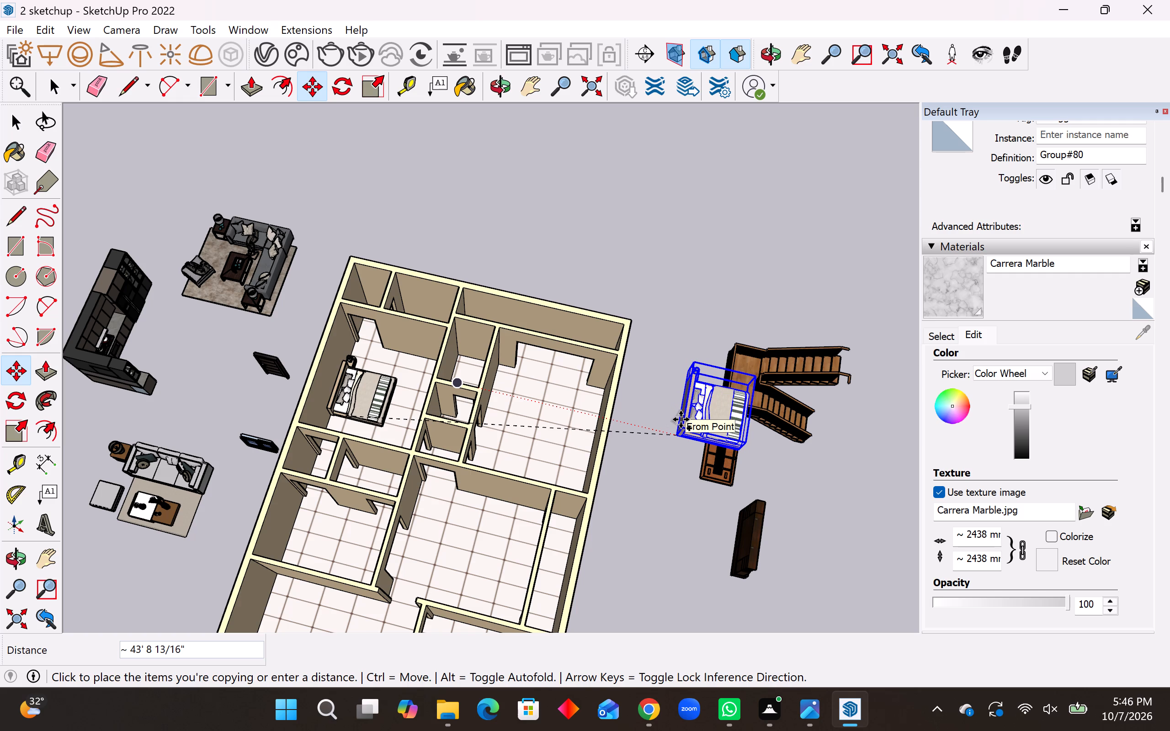
{"action": "scroll", "coordinate": [646, 466], "scroll_direction": "down", "scroll_amount": 3}
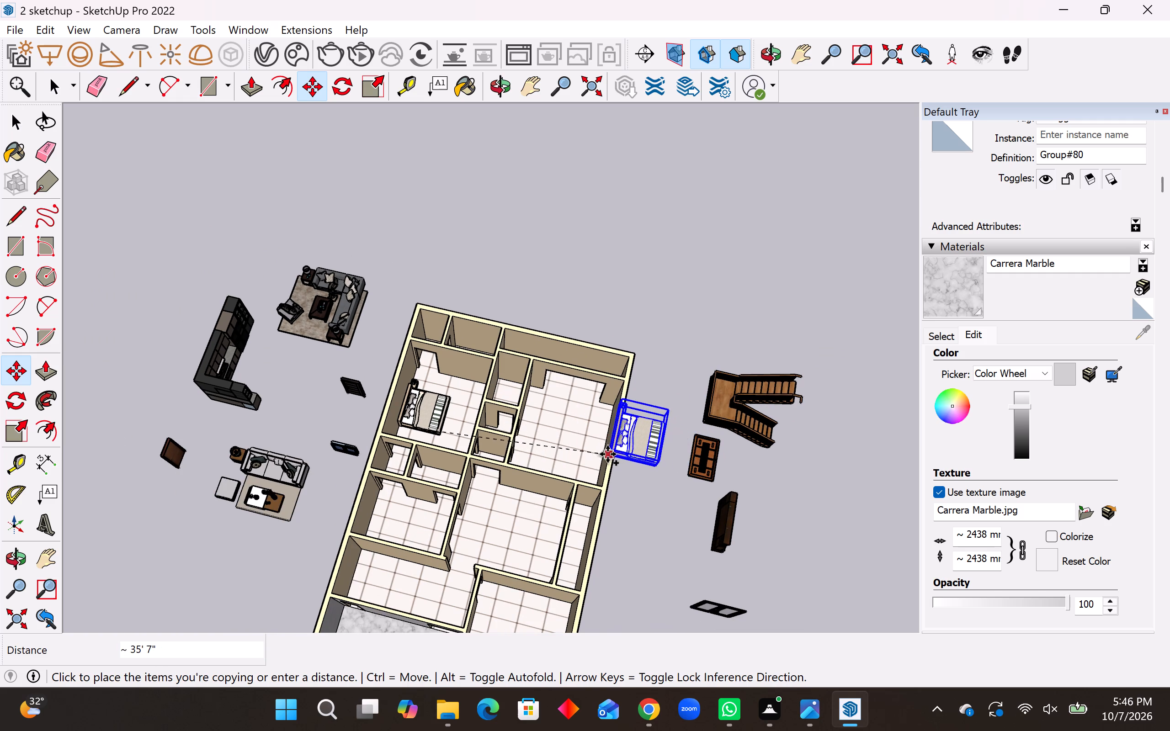
{"action": "scroll", "coordinate": [593, 448], "scroll_direction": "up", "scroll_amount": 9}
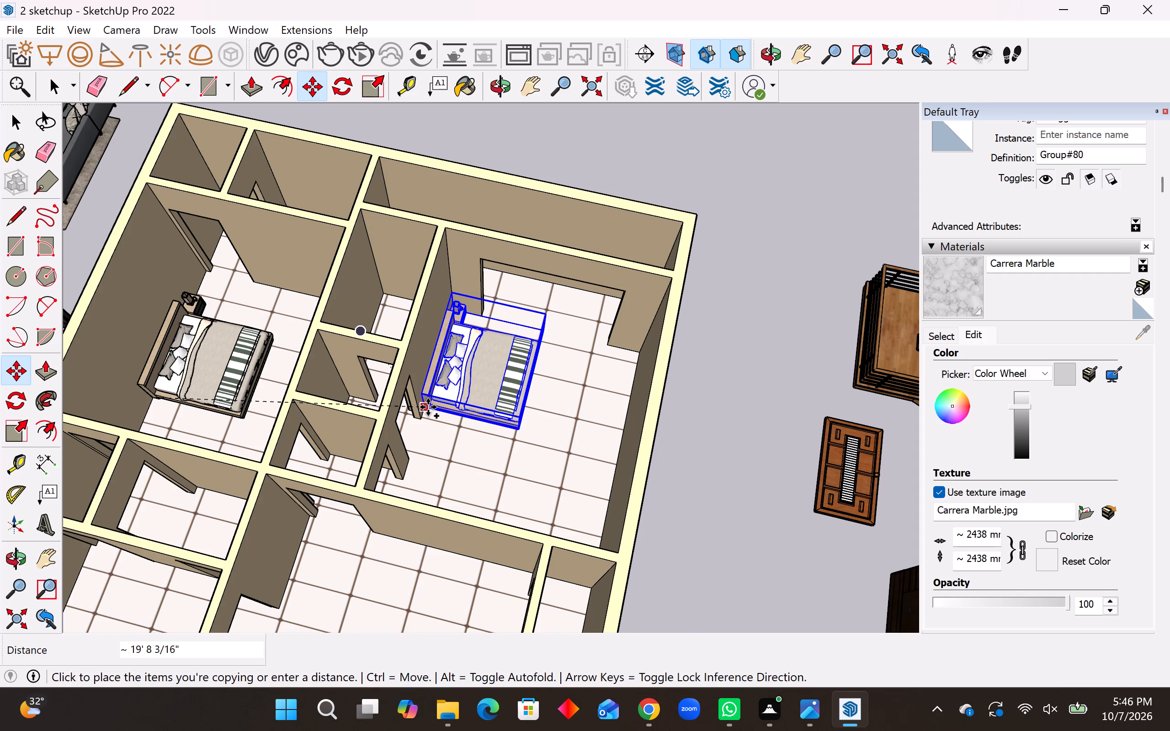
{"action": "scroll", "coordinate": [428, 408], "scroll_direction": "up", "scroll_amount": 5}
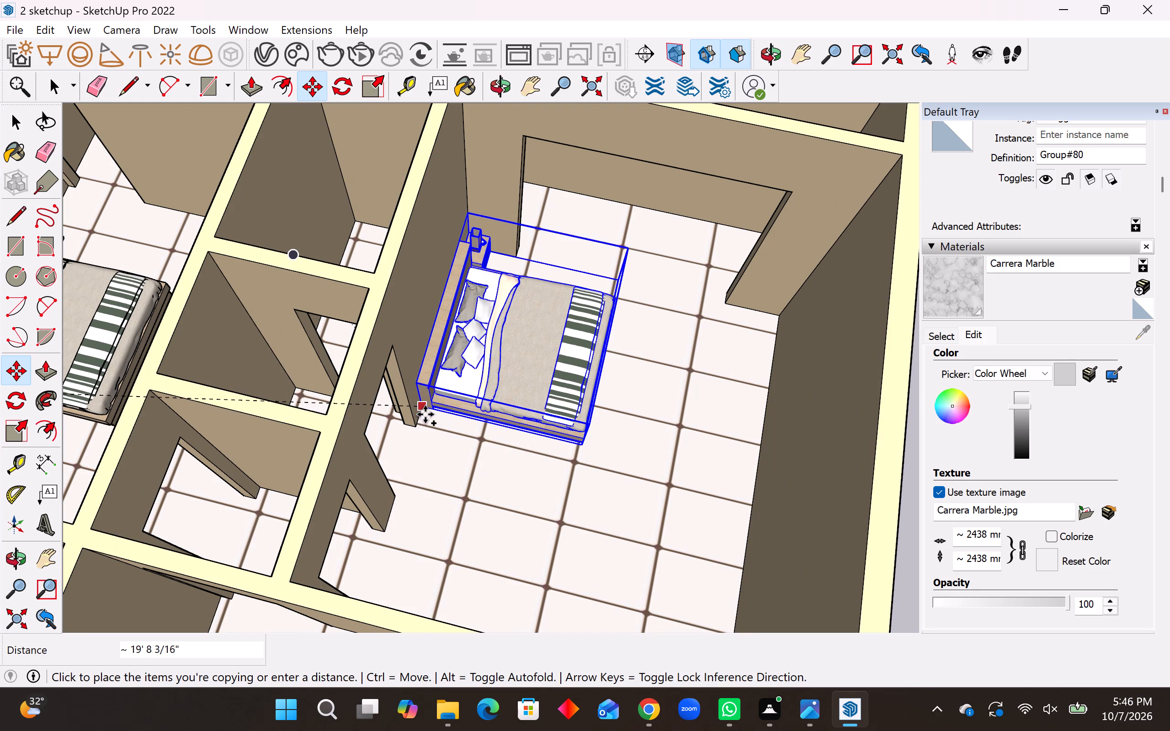
{"action": "left_click", "coordinate": [425, 414]}
{"action": "scroll", "coordinate": [478, 425], "scroll_direction": "down", "scroll_amount": 12}
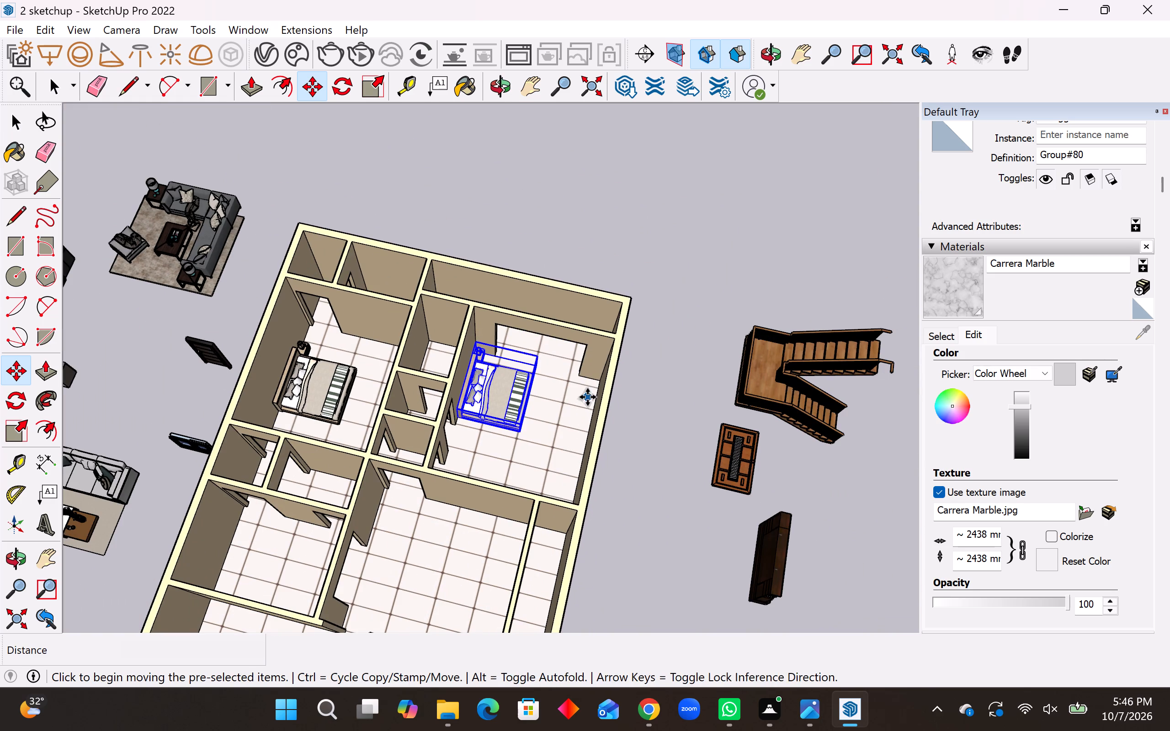
{"action": "key", "text": "space"}
{"action": "left_click", "coordinate": [728, 282]}
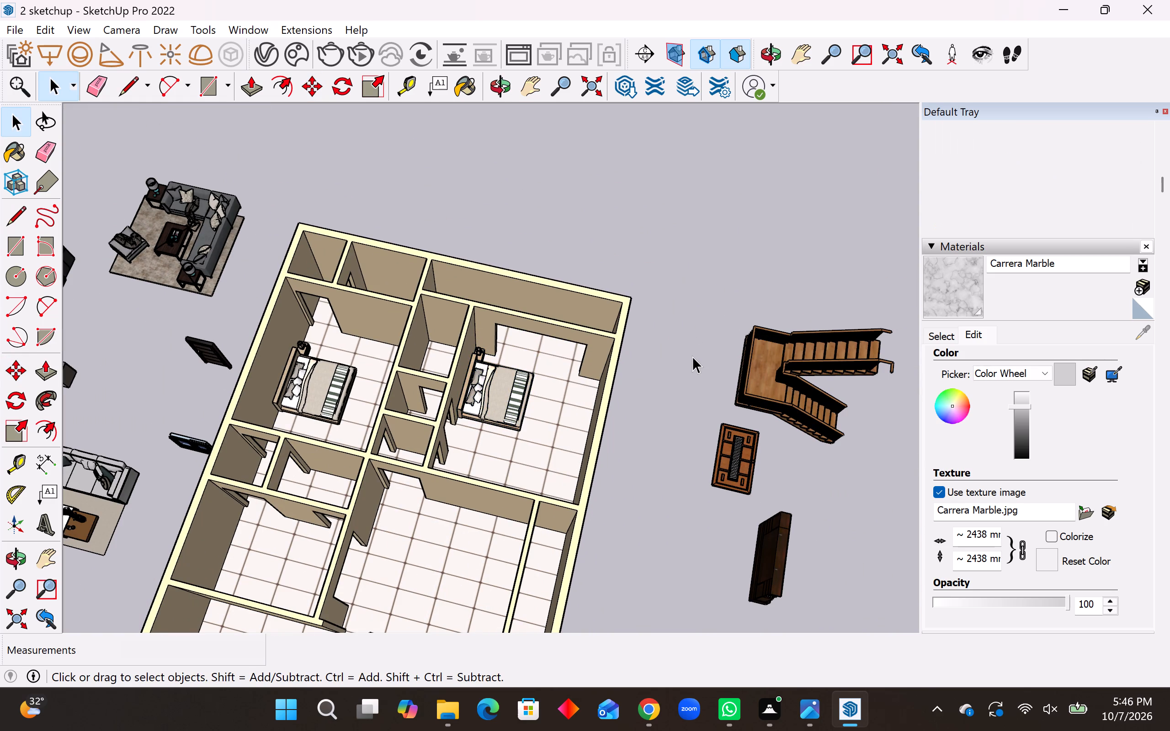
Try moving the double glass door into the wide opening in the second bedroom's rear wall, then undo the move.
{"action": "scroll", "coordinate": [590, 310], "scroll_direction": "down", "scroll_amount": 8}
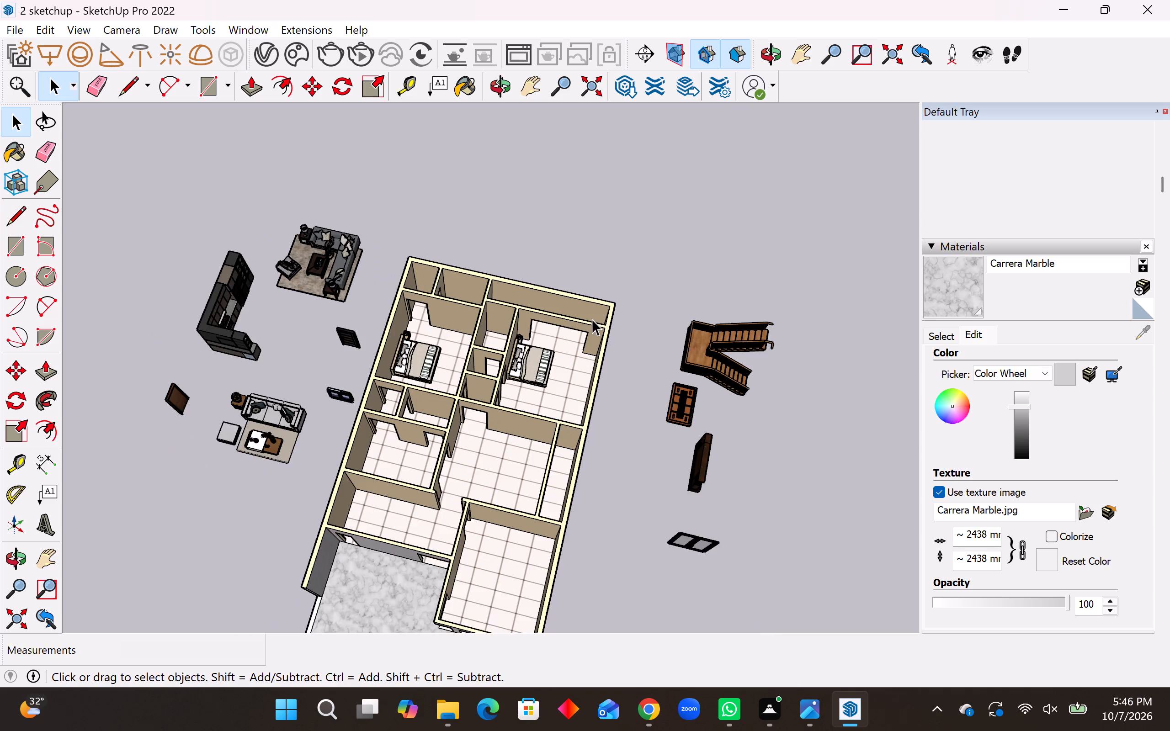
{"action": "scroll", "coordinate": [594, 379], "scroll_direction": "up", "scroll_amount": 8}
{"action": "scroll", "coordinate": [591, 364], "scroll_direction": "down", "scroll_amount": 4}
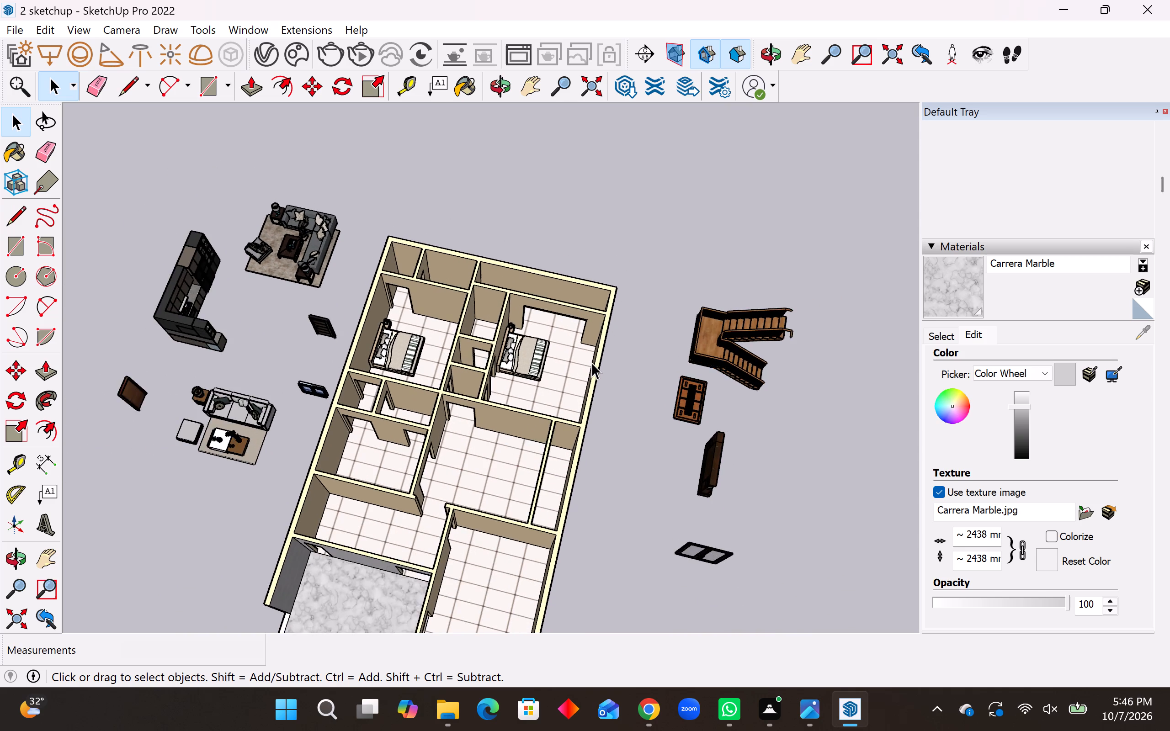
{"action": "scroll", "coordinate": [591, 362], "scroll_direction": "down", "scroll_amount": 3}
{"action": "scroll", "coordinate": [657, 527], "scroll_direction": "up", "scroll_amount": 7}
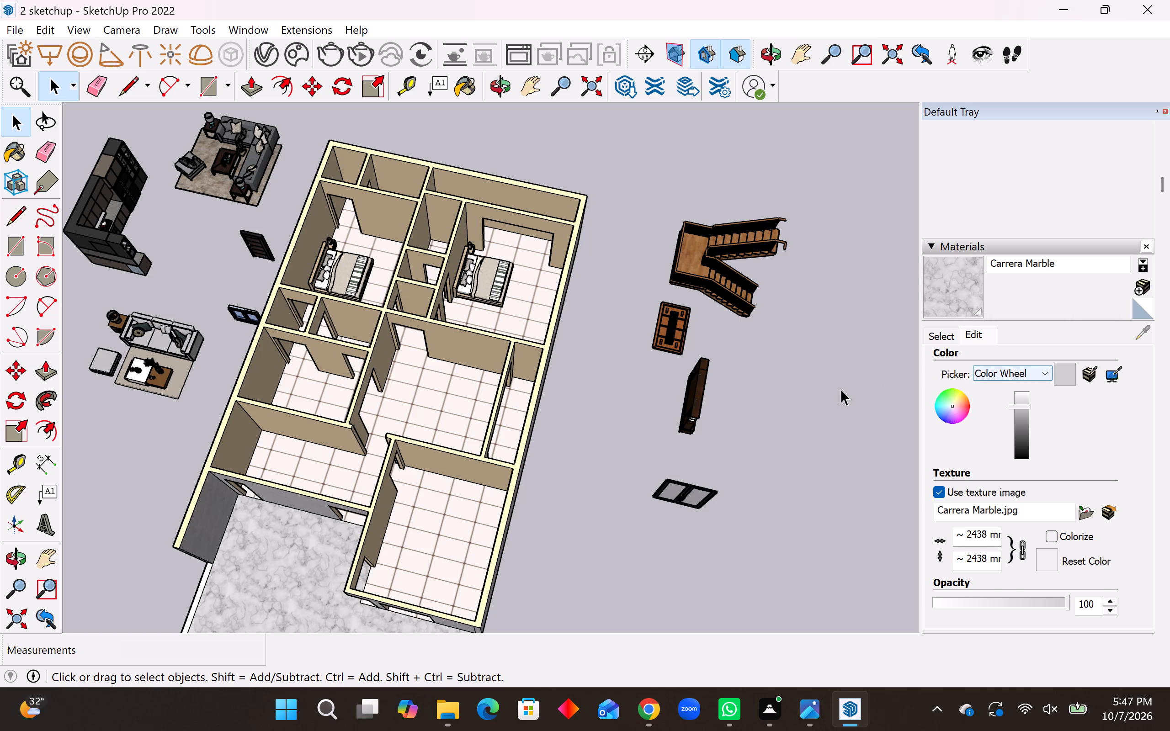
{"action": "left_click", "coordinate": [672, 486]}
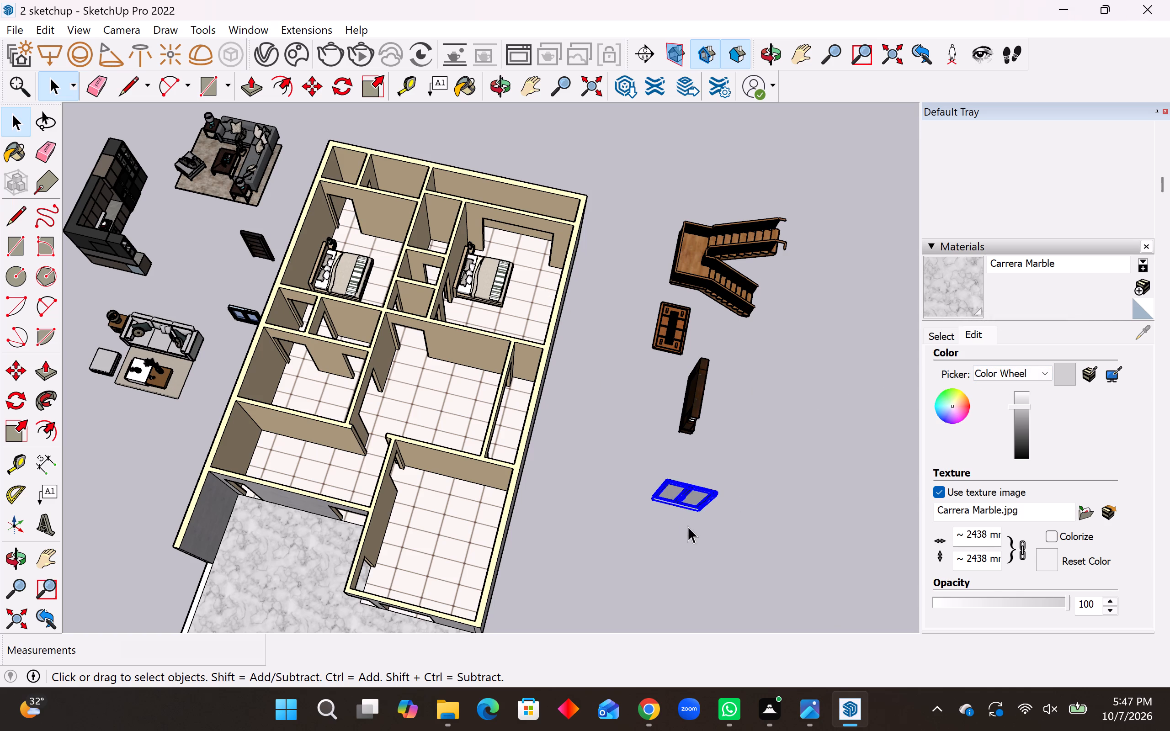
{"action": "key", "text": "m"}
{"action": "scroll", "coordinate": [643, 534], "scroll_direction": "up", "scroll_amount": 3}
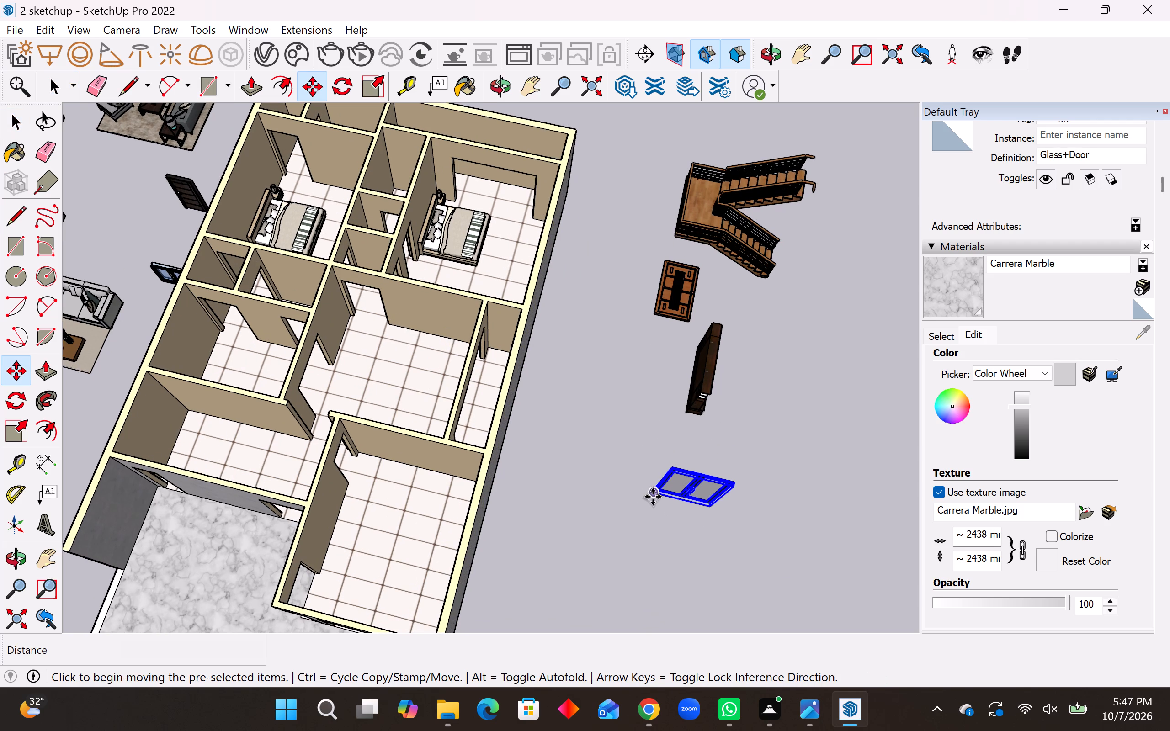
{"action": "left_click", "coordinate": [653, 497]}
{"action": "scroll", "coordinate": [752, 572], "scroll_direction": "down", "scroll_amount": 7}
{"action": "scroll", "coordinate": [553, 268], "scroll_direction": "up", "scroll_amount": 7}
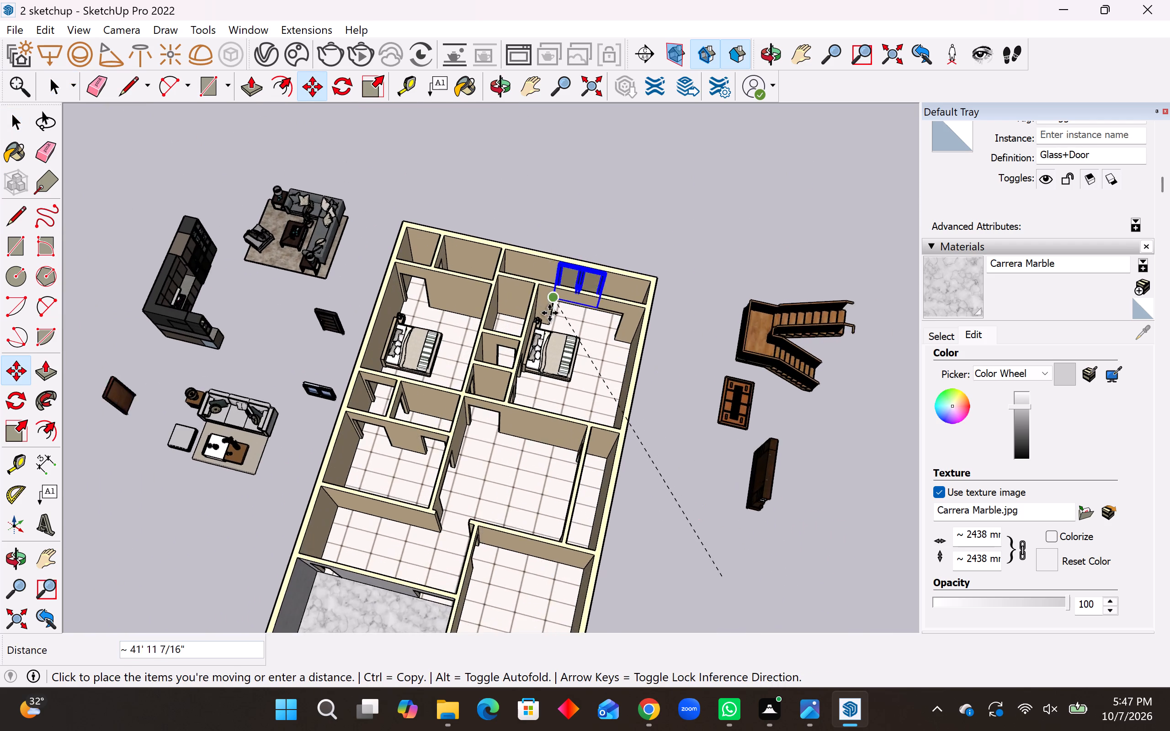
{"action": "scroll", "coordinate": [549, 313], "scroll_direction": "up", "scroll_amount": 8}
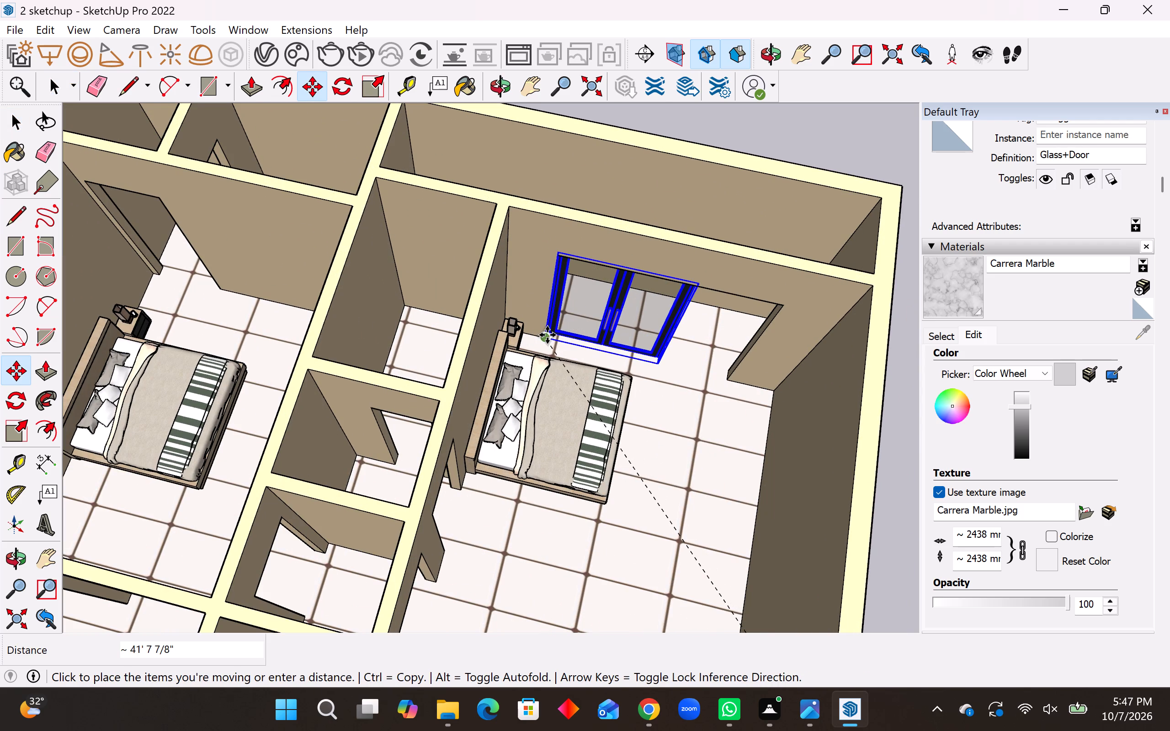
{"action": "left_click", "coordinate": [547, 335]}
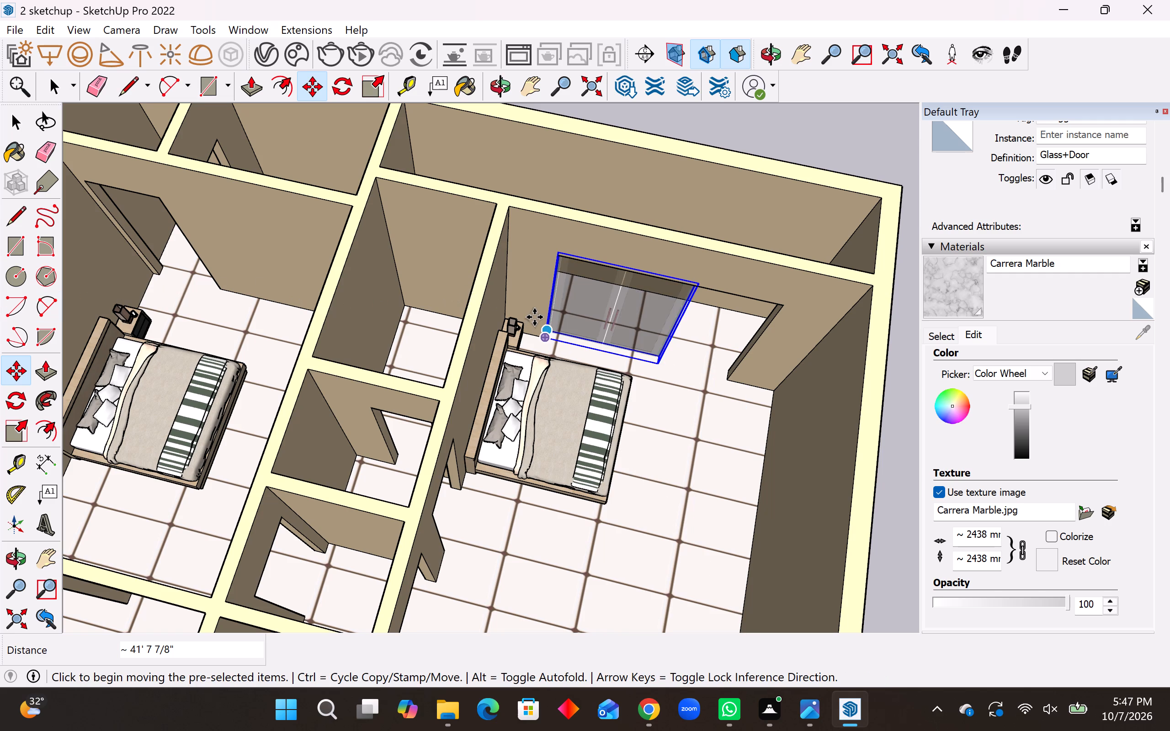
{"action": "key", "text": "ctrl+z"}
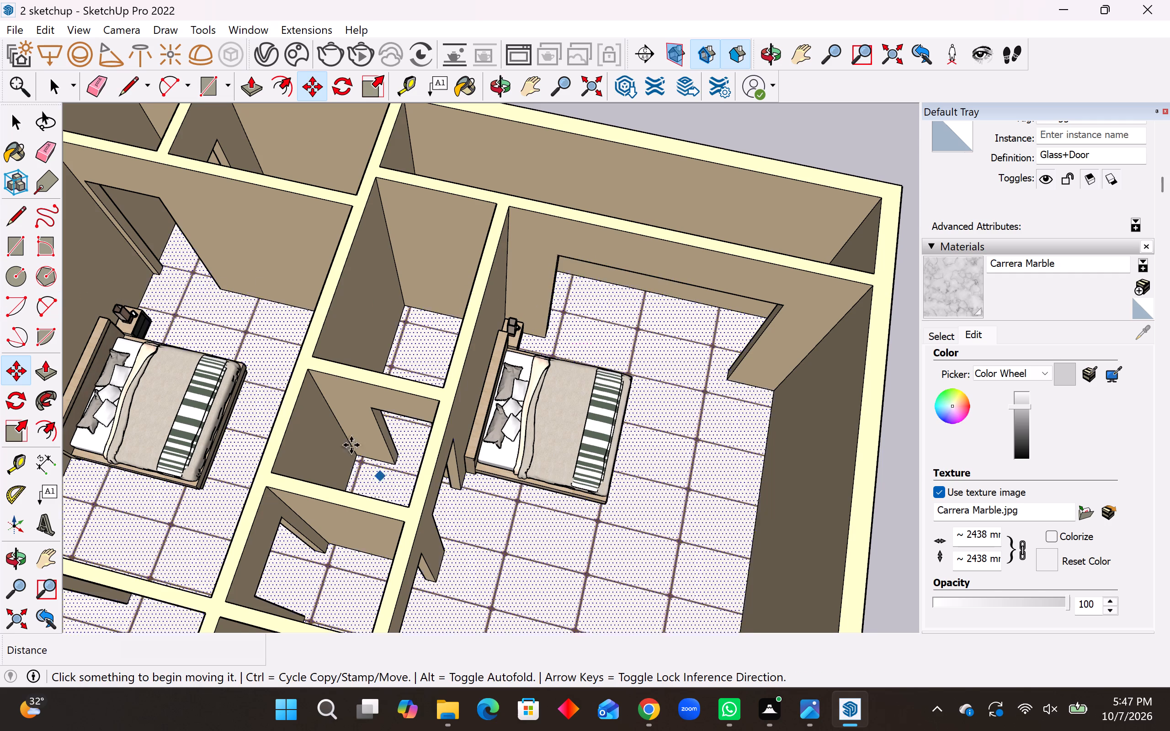
Explode the dark wooden wall unit standing outside the house between the table and the double glass door.
{"action": "scroll", "coordinate": [350, 442], "scroll_direction": "down", "scroll_amount": 14}
{"action": "scroll", "coordinate": [401, 359], "scroll_direction": "down", "scroll_amount": 8}
{"action": "scroll", "coordinate": [612, 603], "scroll_direction": "up", "scroll_amount": 1}
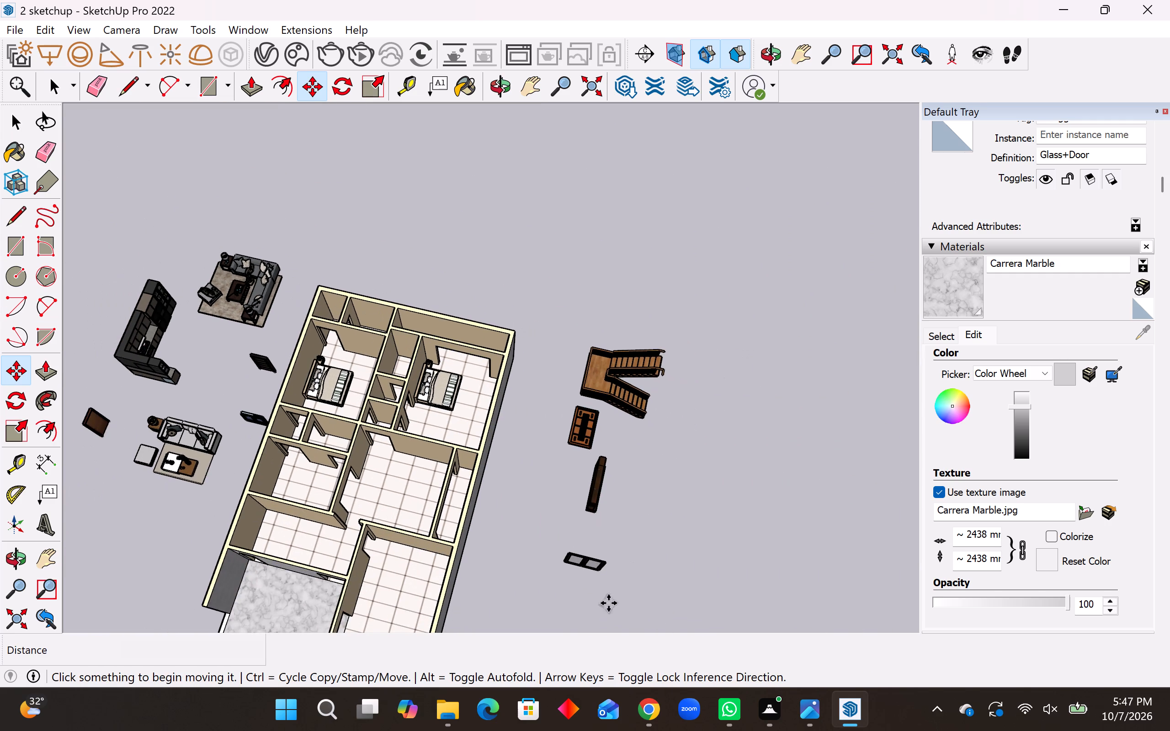
{"action": "scroll", "coordinate": [608, 603], "scroll_direction": "up", "scroll_amount": 7}
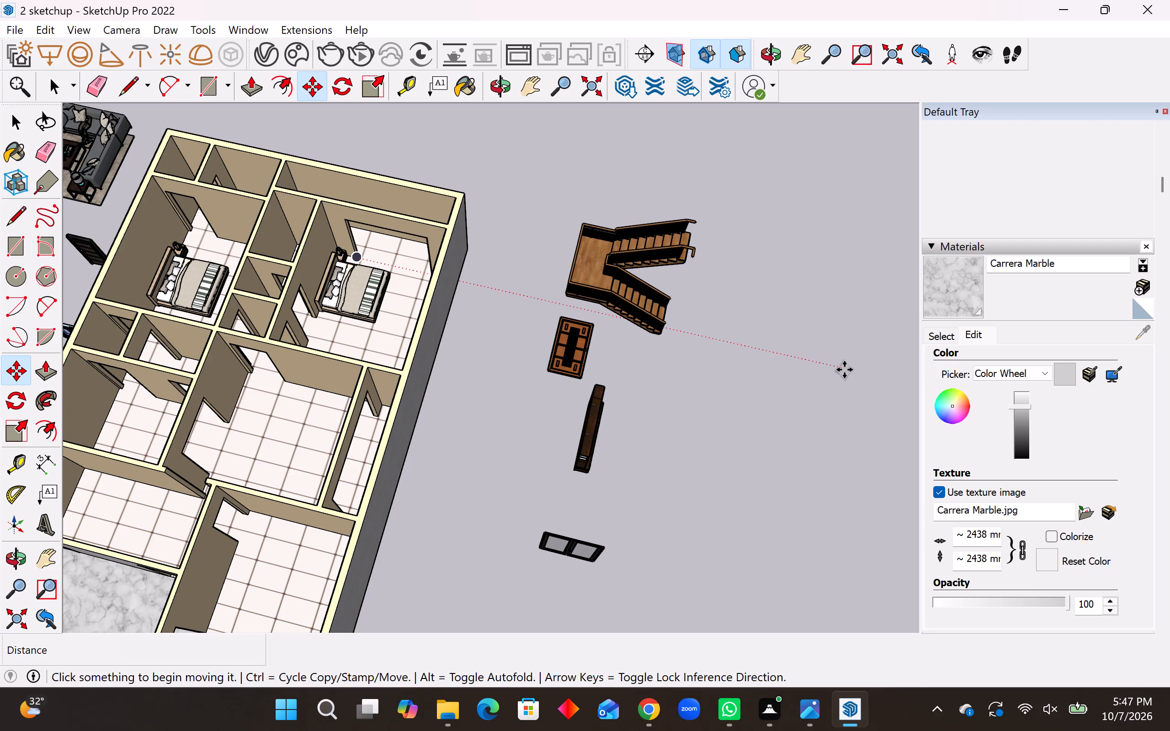
{"action": "scroll", "coordinate": [710, 365], "scroll_direction": "down", "scroll_amount": 3}
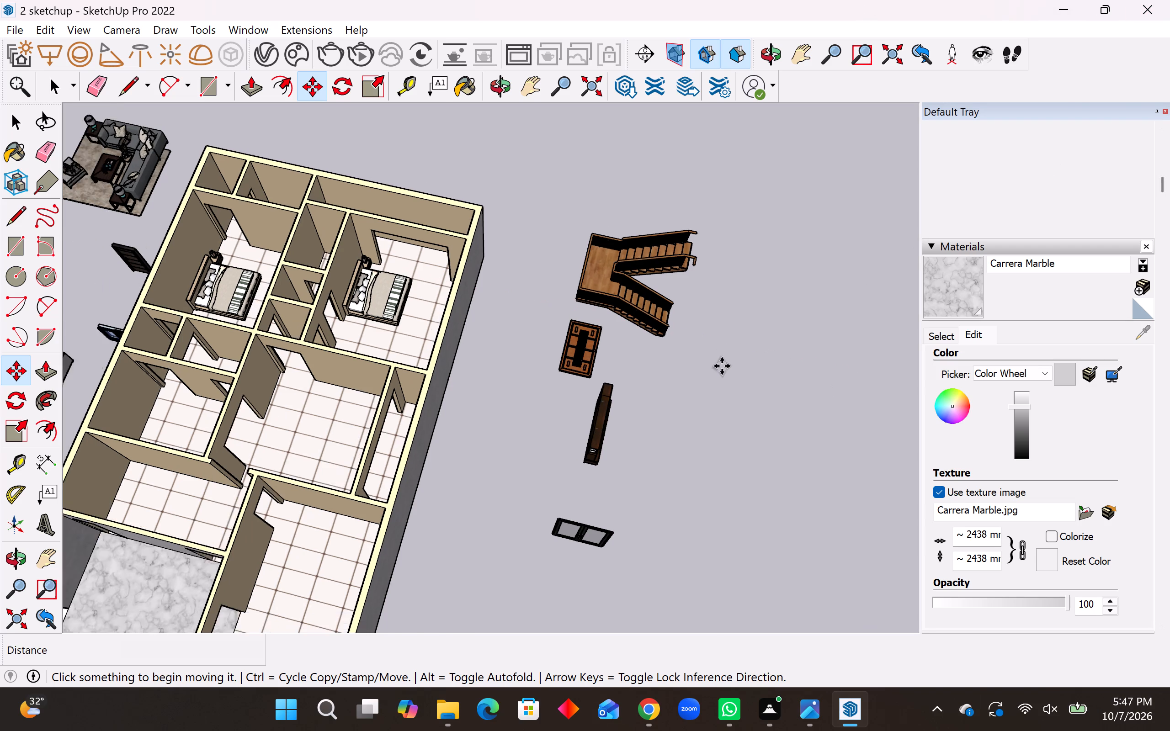
{"action": "scroll", "coordinate": [722, 366], "scroll_direction": "down", "scroll_amount": 11}
{"action": "middle_click_drag", "start_coordinate": [495, 433], "coordinate": [725, 260]}
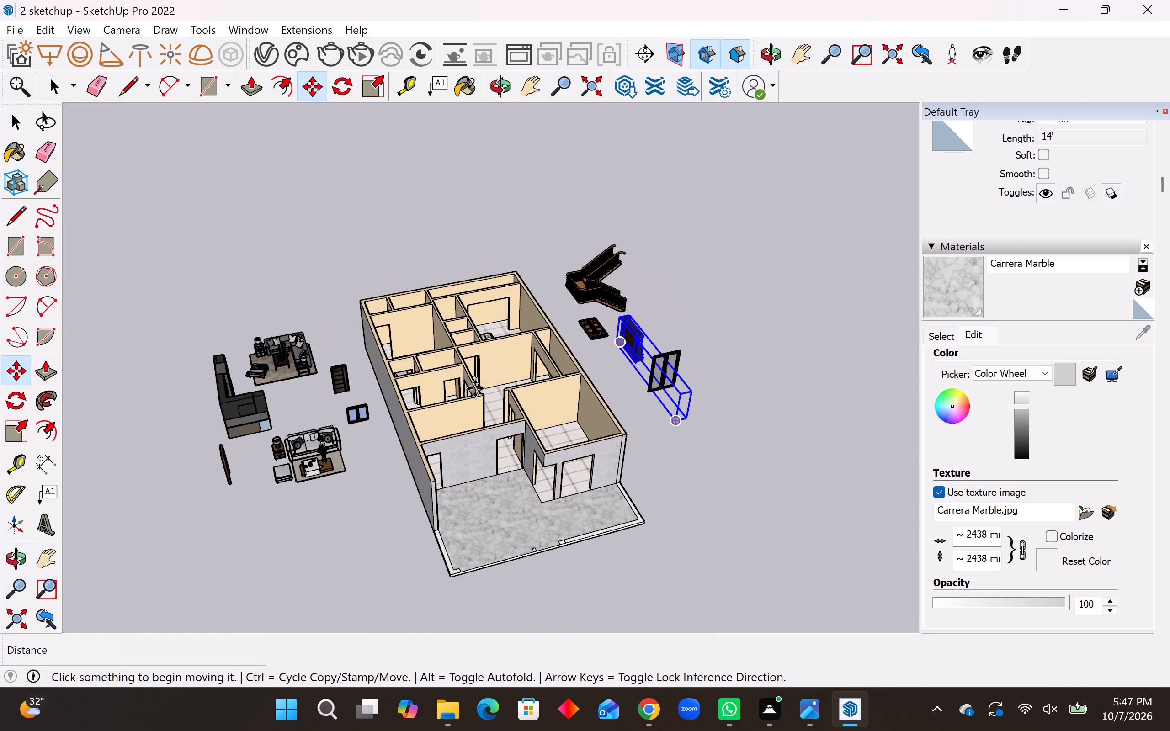
{"action": "scroll", "coordinate": [474, 389], "scroll_direction": "up", "scroll_amount": 8}
{"action": "scroll", "coordinate": [533, 429], "scroll_direction": "up", "scroll_amount": 4}
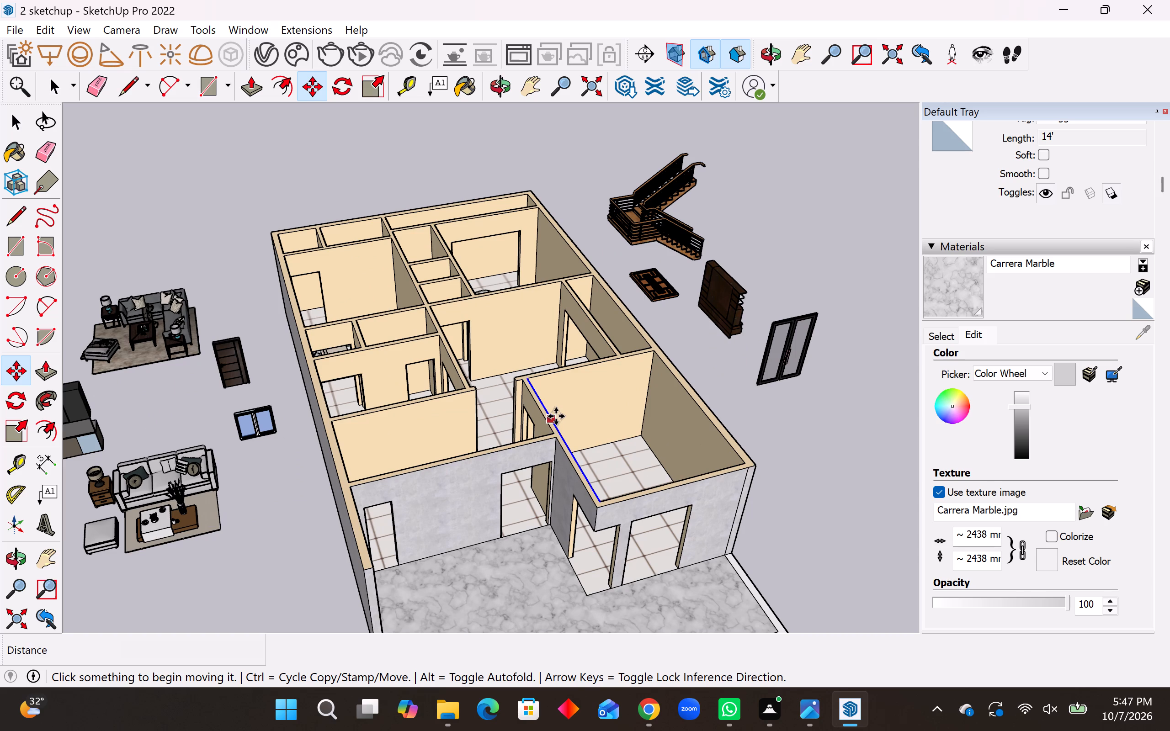
{"action": "middle_click_drag", "start_coordinate": [571, 415], "coordinate": [190, 462]}
{"action": "scroll", "coordinate": [356, 450], "scroll_direction": "up", "scroll_amount": 2}
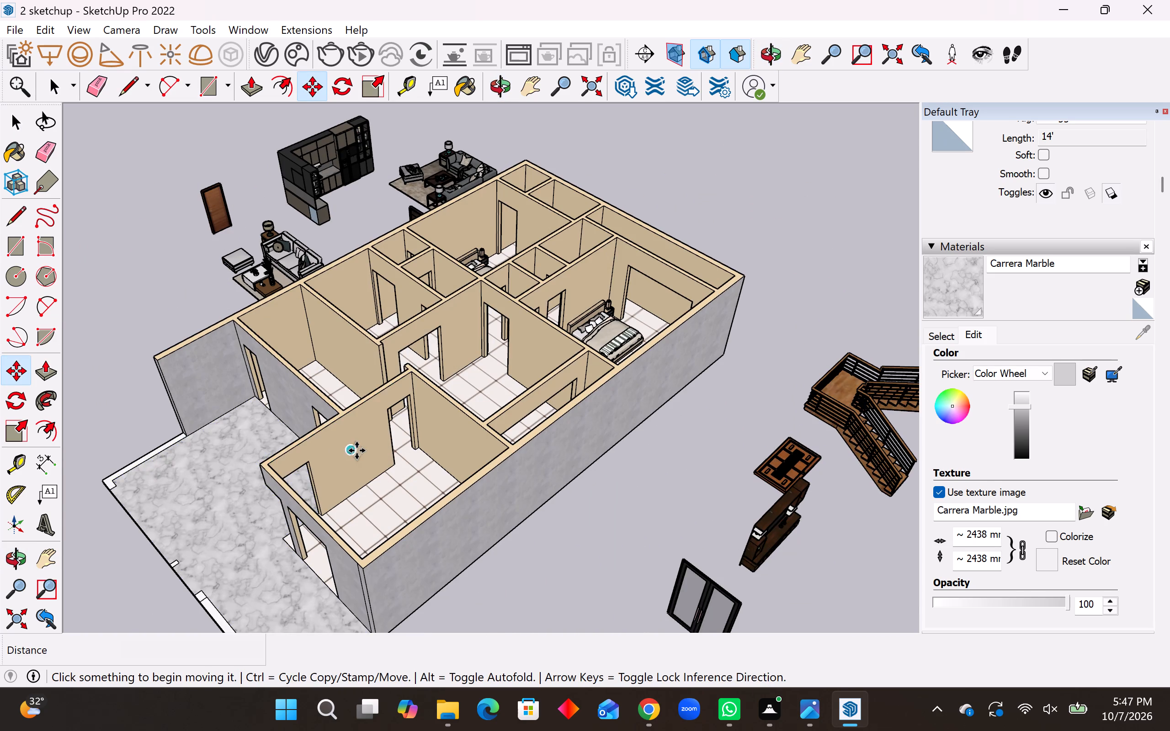
{"action": "scroll", "coordinate": [356, 450], "scroll_direction": "up", "scroll_amount": 2}
{"action": "scroll", "coordinate": [309, 464], "scroll_direction": "down", "scroll_amount": 4}
{"action": "scroll", "coordinate": [154, 350], "scroll_direction": "down", "scroll_amount": 6}
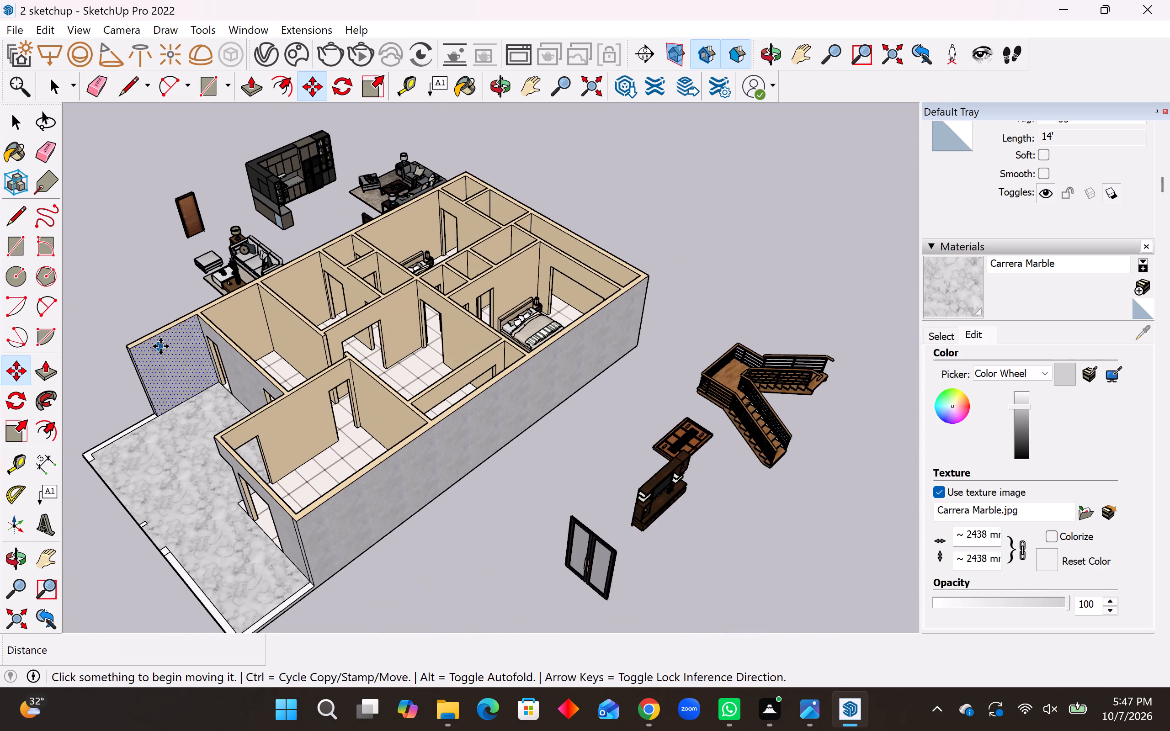
{"action": "scroll", "coordinate": [160, 346], "scroll_direction": "down", "scroll_amount": 3}
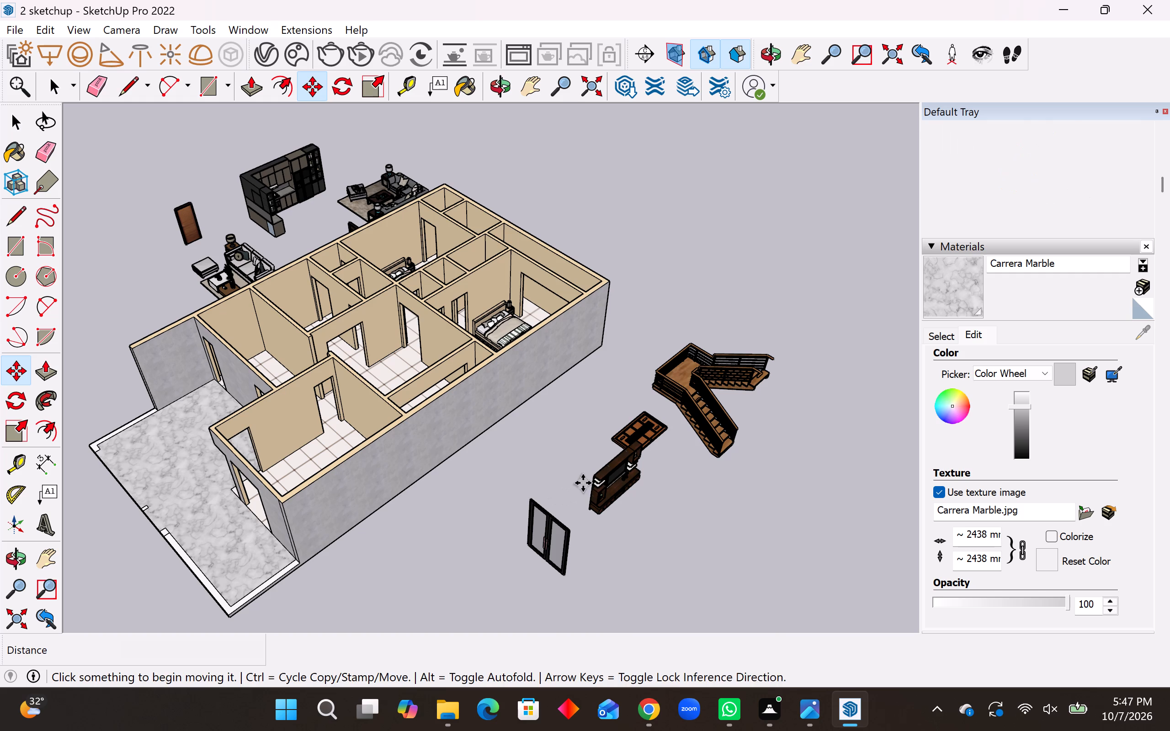
{"action": "key", "text": "space"}
{"action": "left_click", "coordinate": [599, 471]}
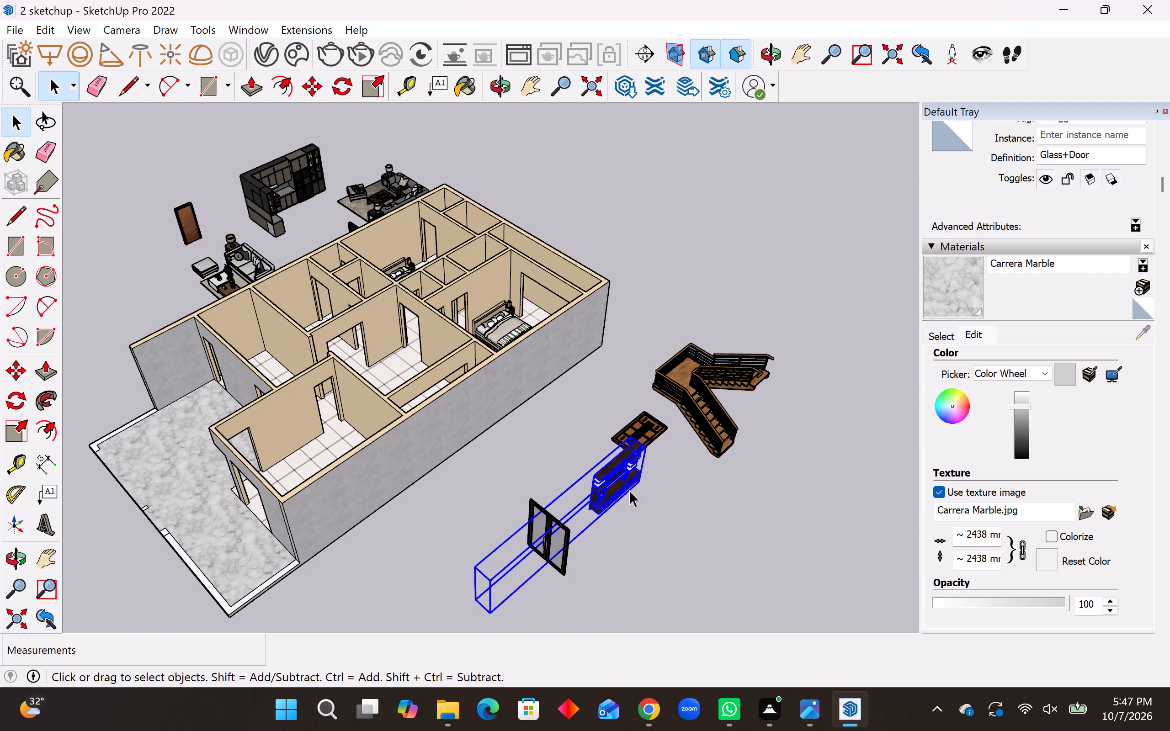
{"action": "right_click_drag", "start_coordinate": [620, 493], "coordinate": [617, 486]}
{"action": "left_click", "coordinate": [691, 328]}
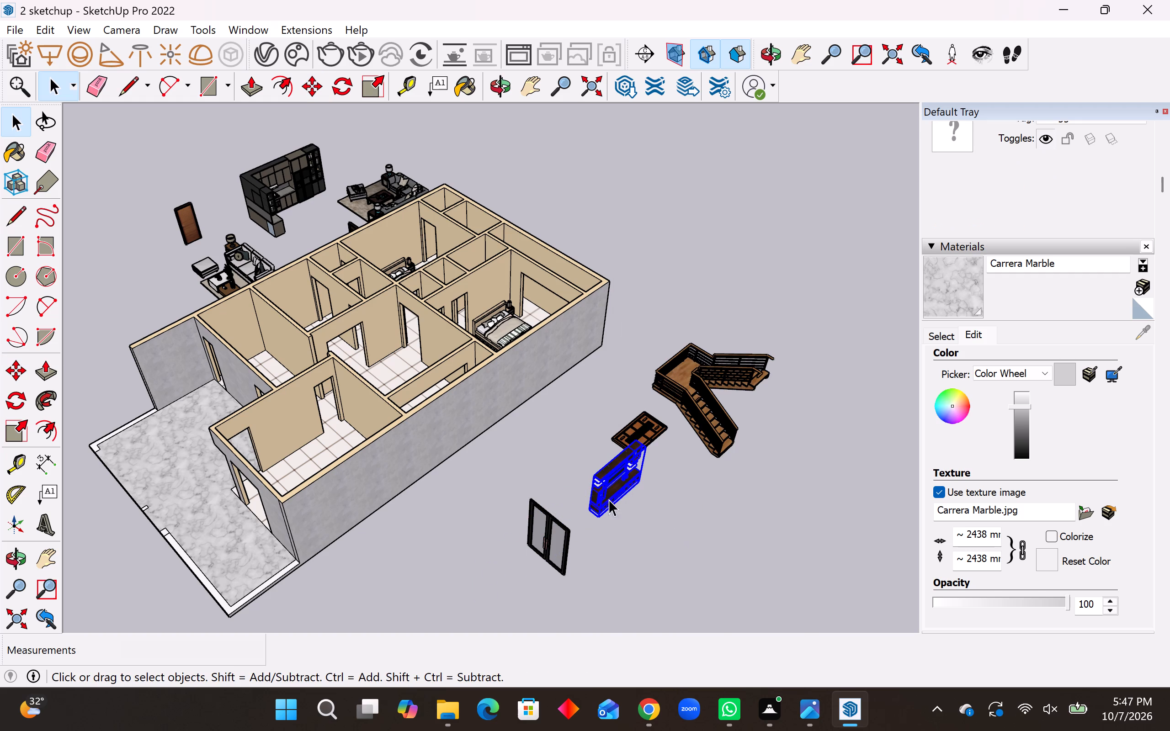
Move the exploded wooden wall unit along the green axis, past the double glass door, onto open ground near the front of the house.
{"action": "key", "text": "m"}
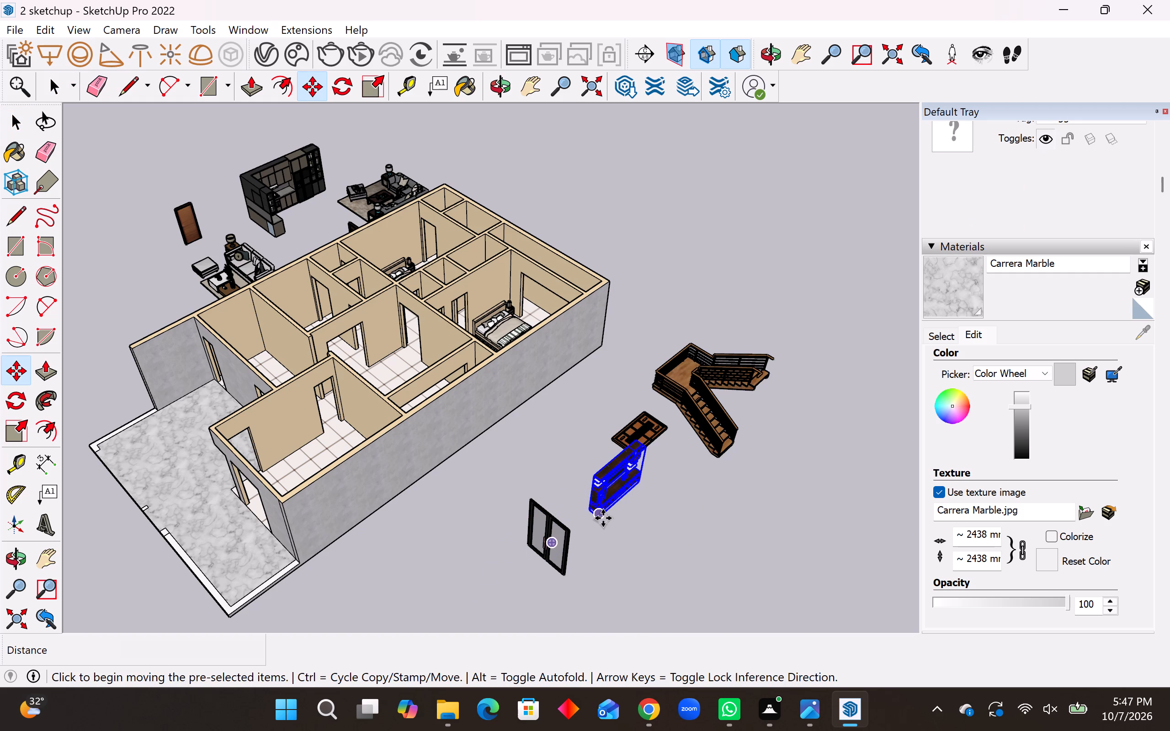
{"action": "left_click", "coordinate": [603, 518]}
{"action": "scroll", "coordinate": [620, 497], "scroll_direction": "down", "scroll_amount": 12}
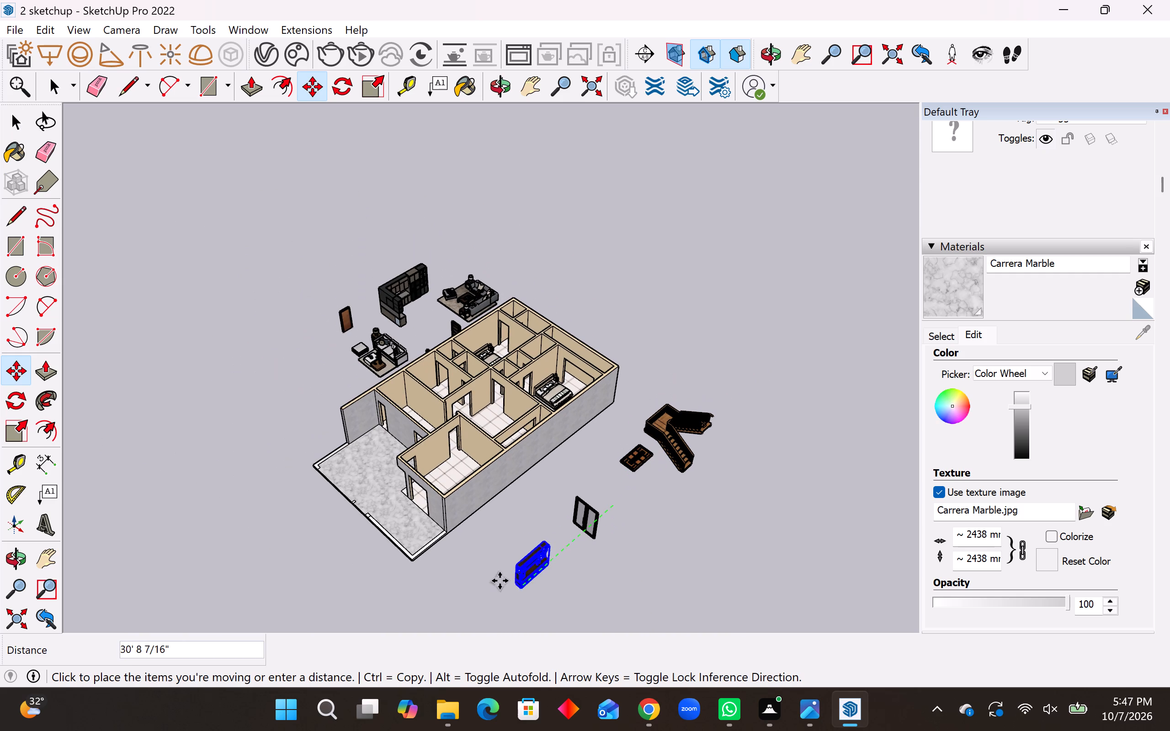
{"action": "left_click", "coordinate": [479, 600]}
Rotate the wooden wall unit a quarter turn on the ground plane, so its length runs parallel to the house's front edge.
{"action": "scroll", "coordinate": [612, 332], "scroll_direction": "down", "scroll_amount": 3}
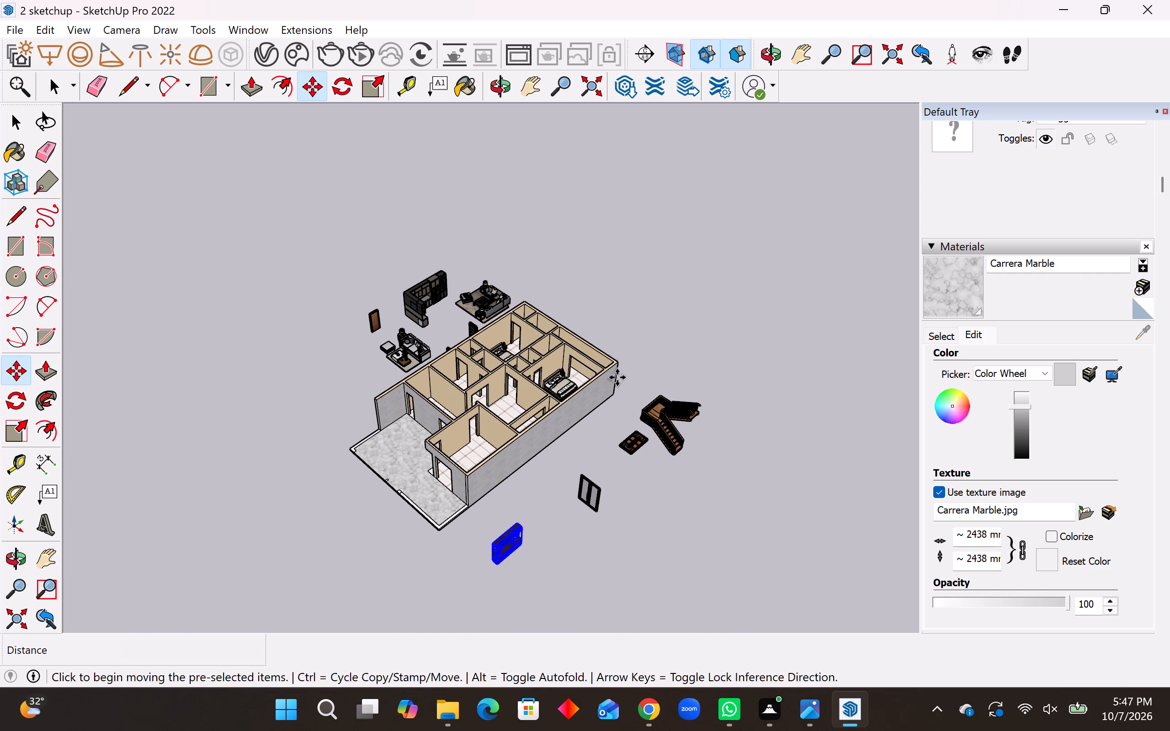
{"action": "scroll", "coordinate": [563, 514], "scroll_direction": "up", "scroll_amount": 3}
{"action": "scroll", "coordinate": [521, 281], "scroll_direction": "down", "scroll_amount": 3}
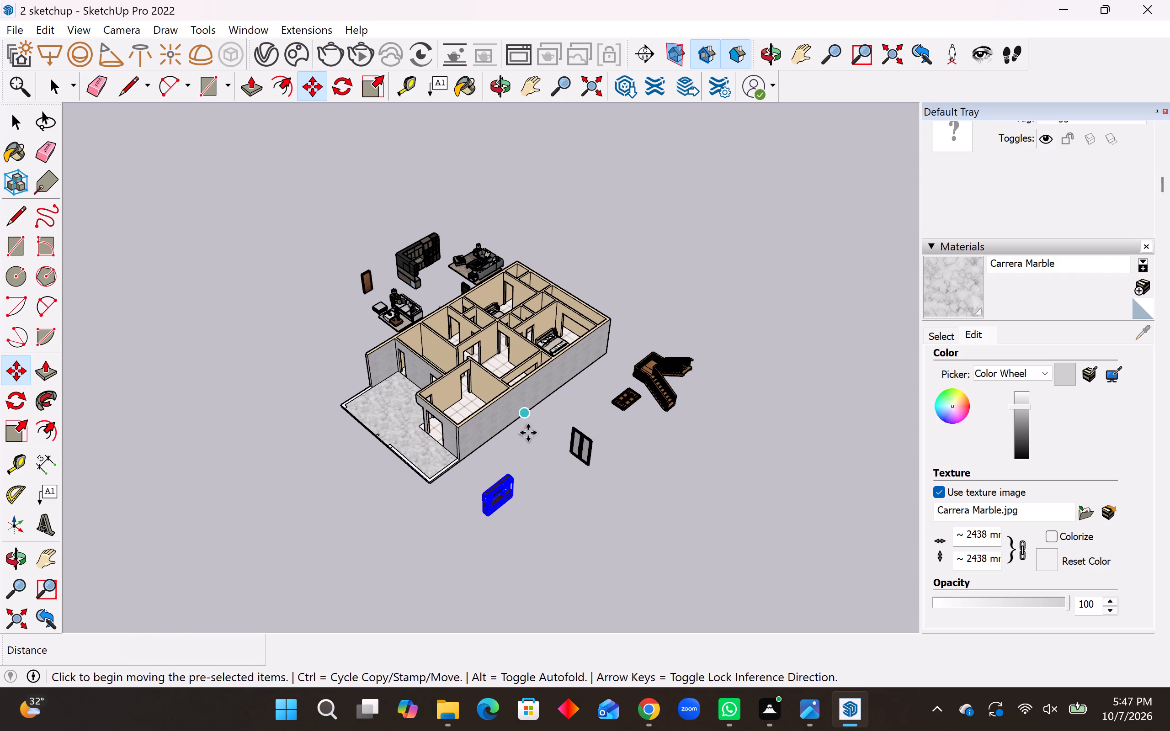
{"action": "scroll", "coordinate": [555, 520], "scroll_direction": "up", "scroll_amount": 5}
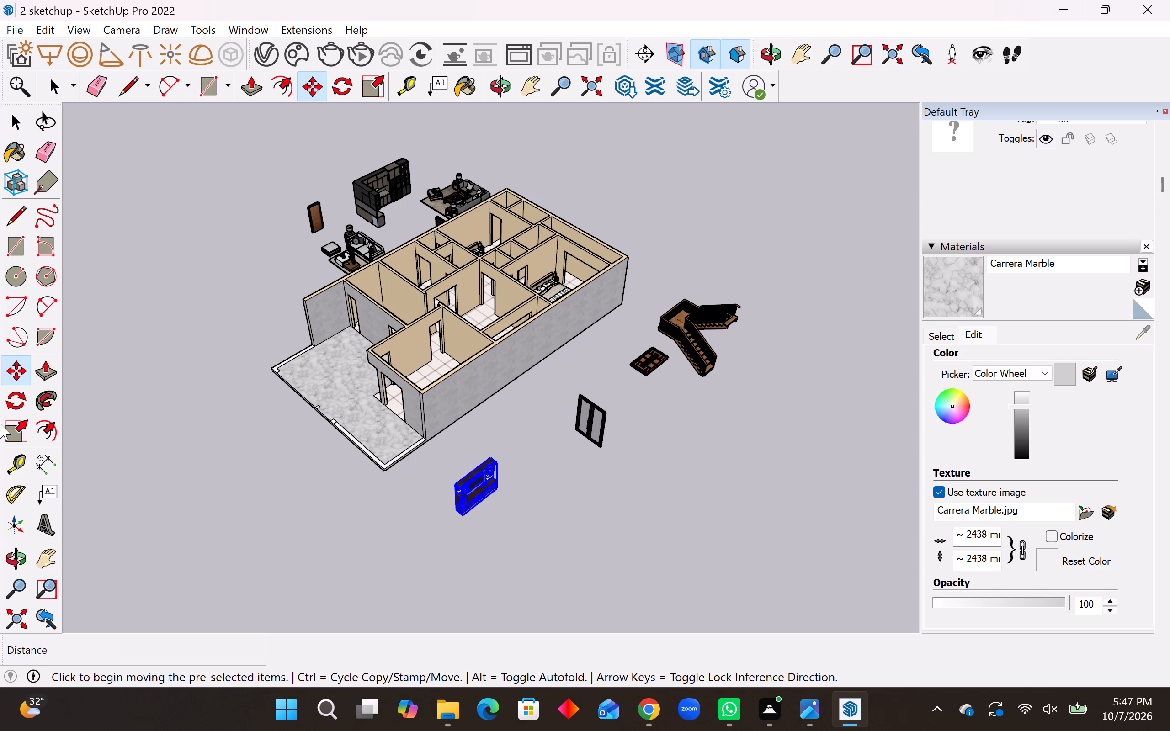
{"action": "left_click", "coordinate": [22, 396]}
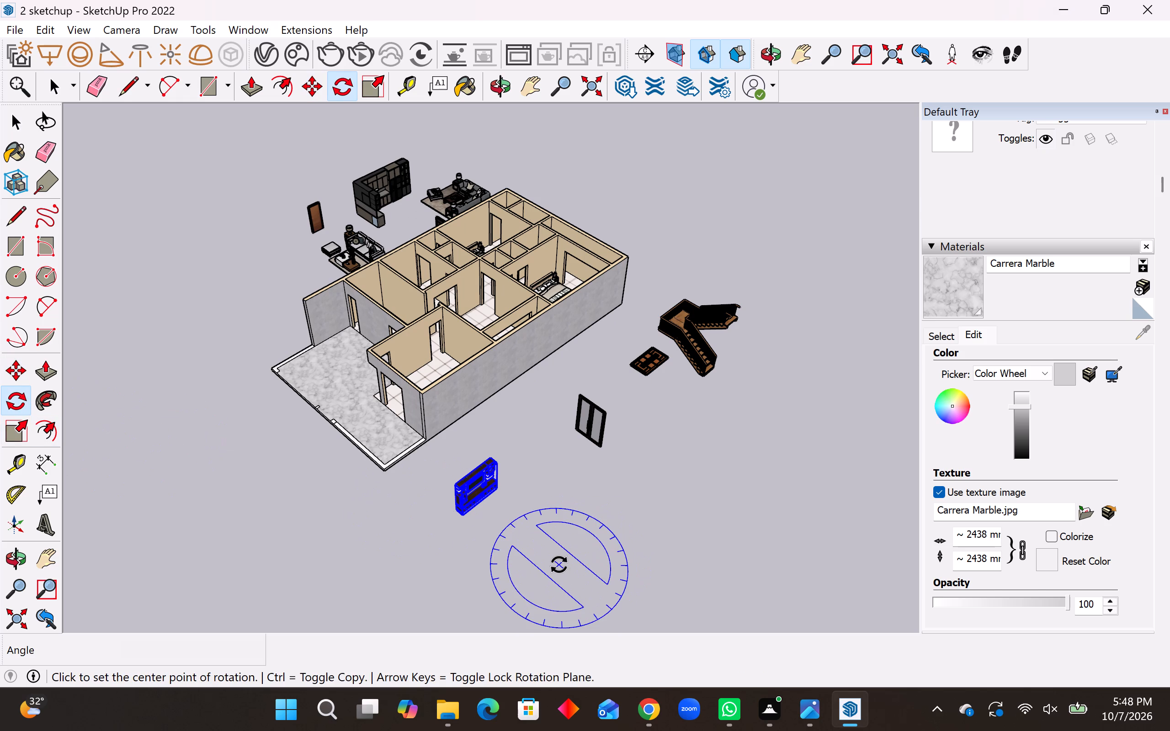
{"action": "left_click", "coordinate": [559, 565]}
{"action": "left_click", "coordinate": [590, 546]}
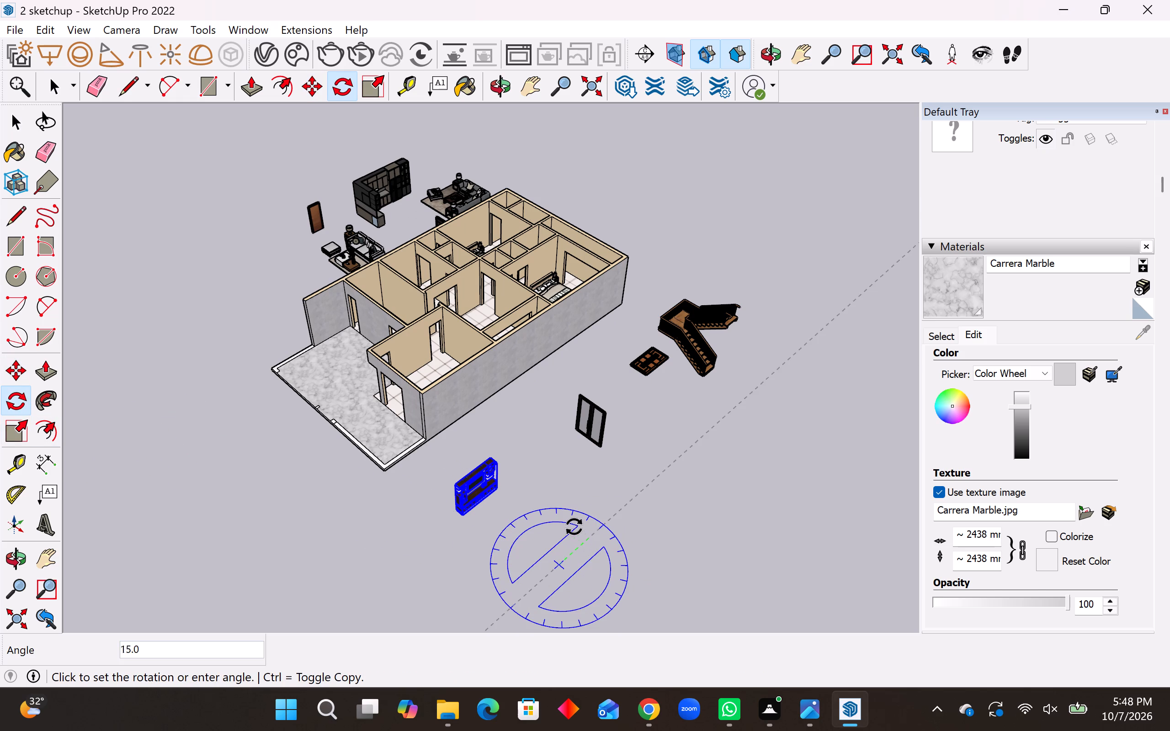
{"action": "left_click", "coordinate": [521, 526]}
{"action": "scroll", "coordinate": [677, 454], "scroll_direction": "down", "scroll_amount": 3}
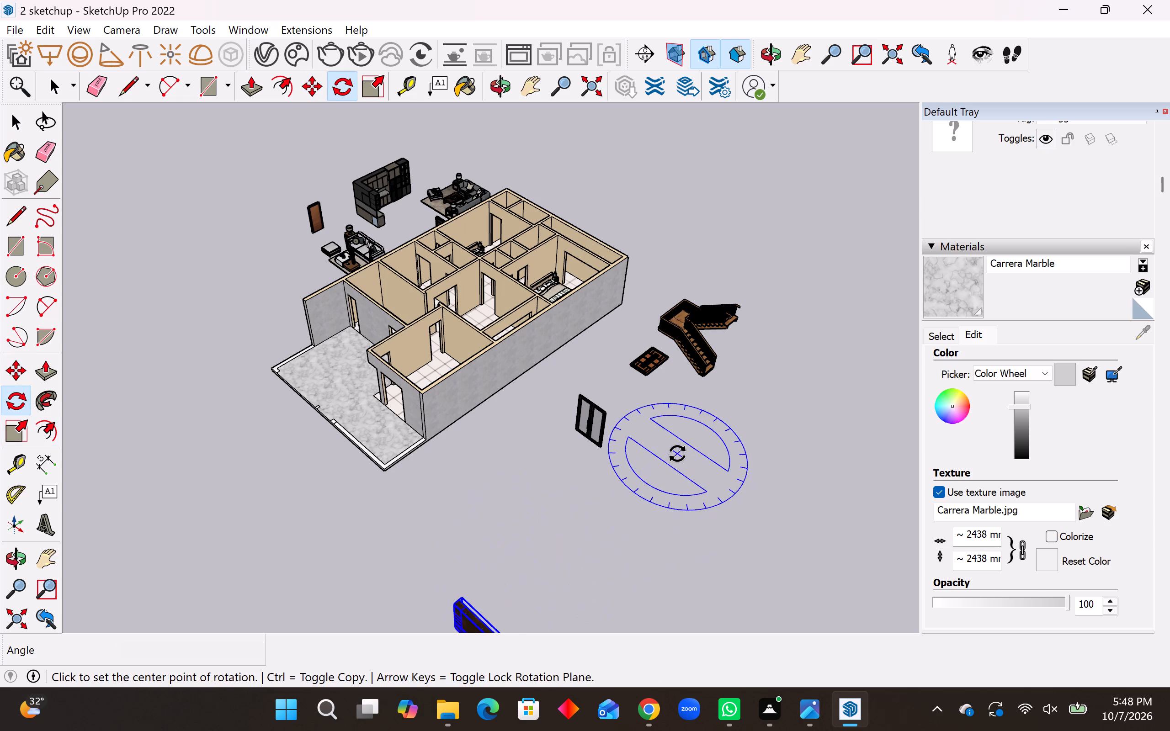
{"action": "scroll", "coordinate": [677, 454], "scroll_direction": "down", "scroll_amount": 10}
{"action": "scroll", "coordinate": [605, 624], "scroll_direction": "up", "scroll_amount": 17}
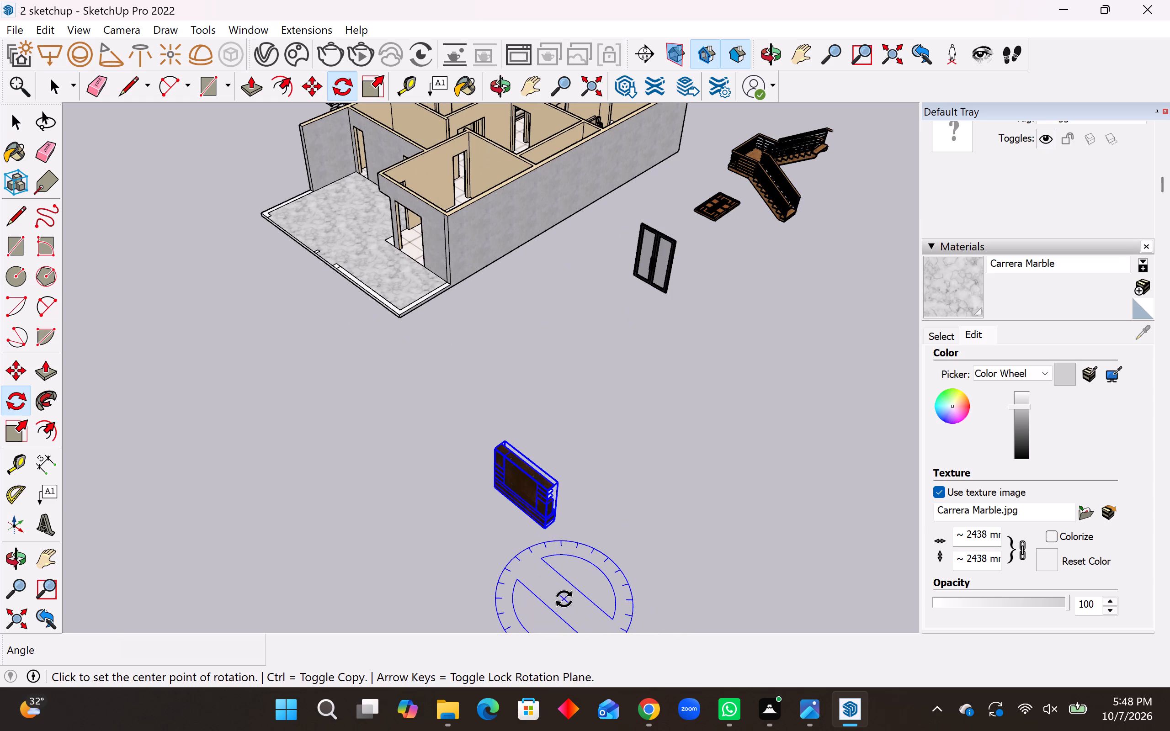
Move the wall unit about 60' 2" into the central room, with its back near the partition wall shared with the front room.
{"action": "key", "text": "m"}
{"action": "scroll", "coordinate": [547, 542], "scroll_direction": "up", "scroll_amount": 7}
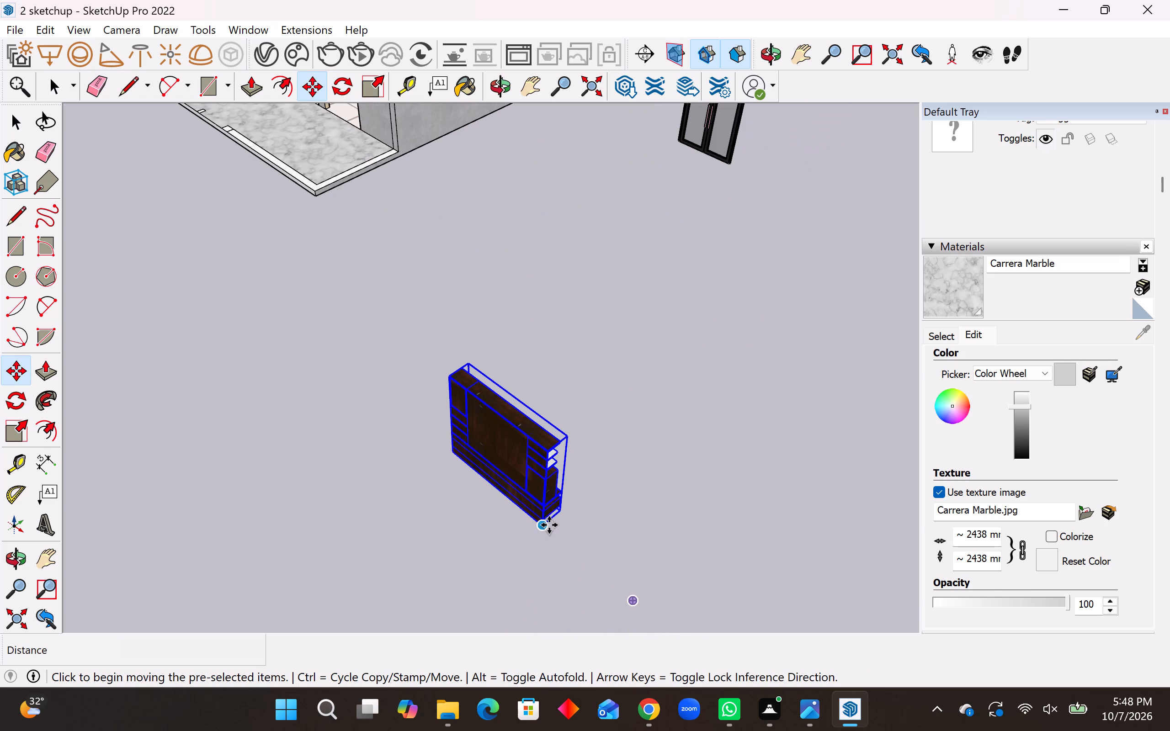
{"action": "left_click", "coordinate": [545, 525]}
{"action": "scroll", "coordinate": [726, 424], "scroll_direction": "down", "scroll_amount": 17}
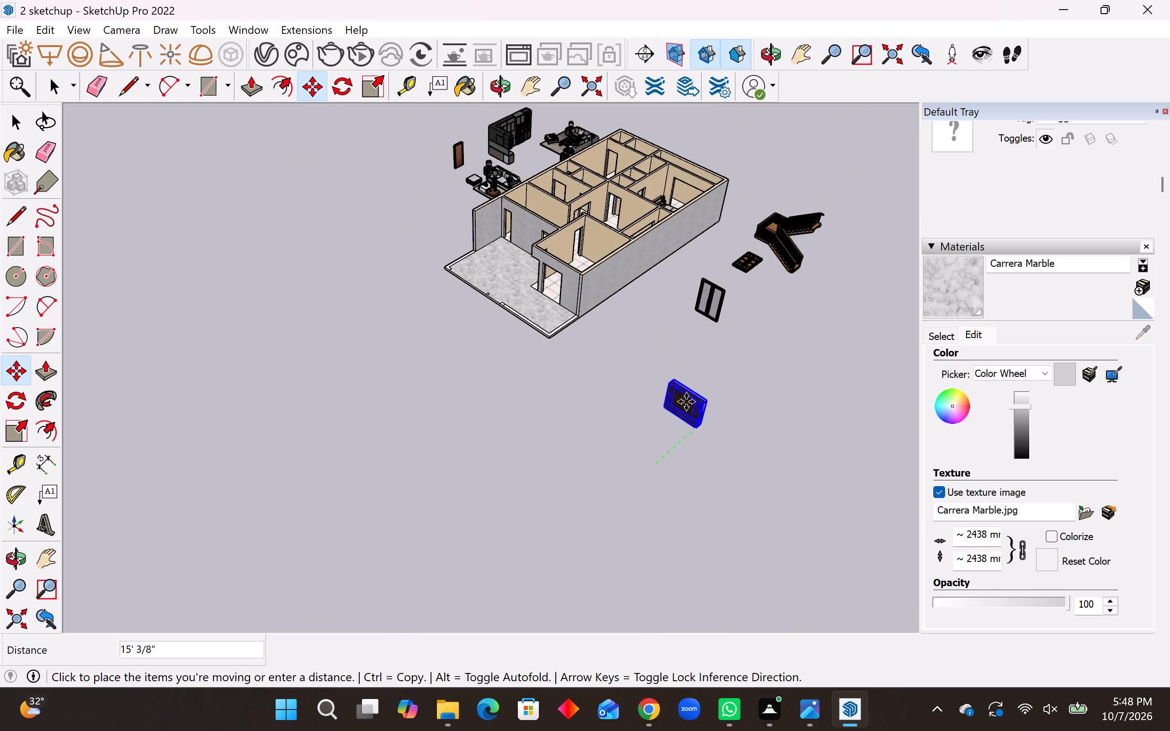
{"action": "scroll", "coordinate": [686, 402], "scroll_direction": "down", "scroll_amount": 1}
{"action": "middle_click_drag", "start_coordinate": [635, 239], "coordinate": [451, 436]}
{"action": "scroll", "coordinate": [556, 358], "scroll_direction": "up", "scroll_amount": 5}
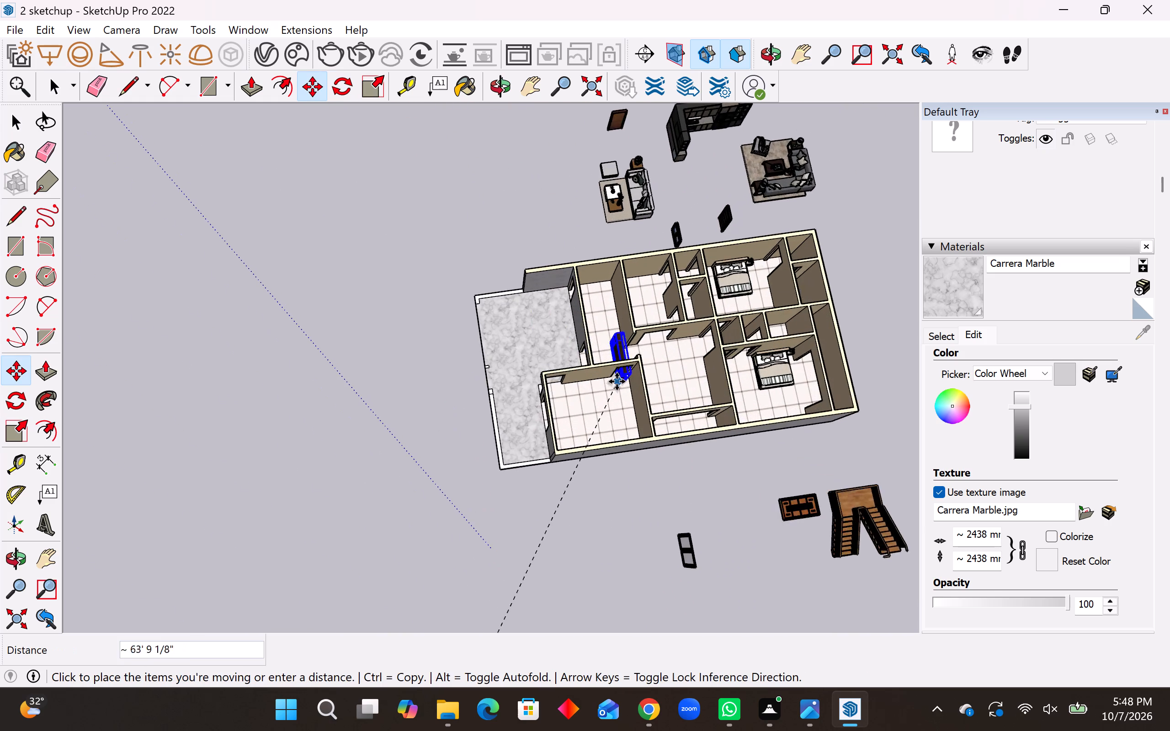
{"action": "scroll", "coordinate": [617, 381], "scroll_direction": "up", "scroll_amount": 18}
{"action": "middle_click_drag", "start_coordinate": [637, 436], "coordinate": [477, 387]}
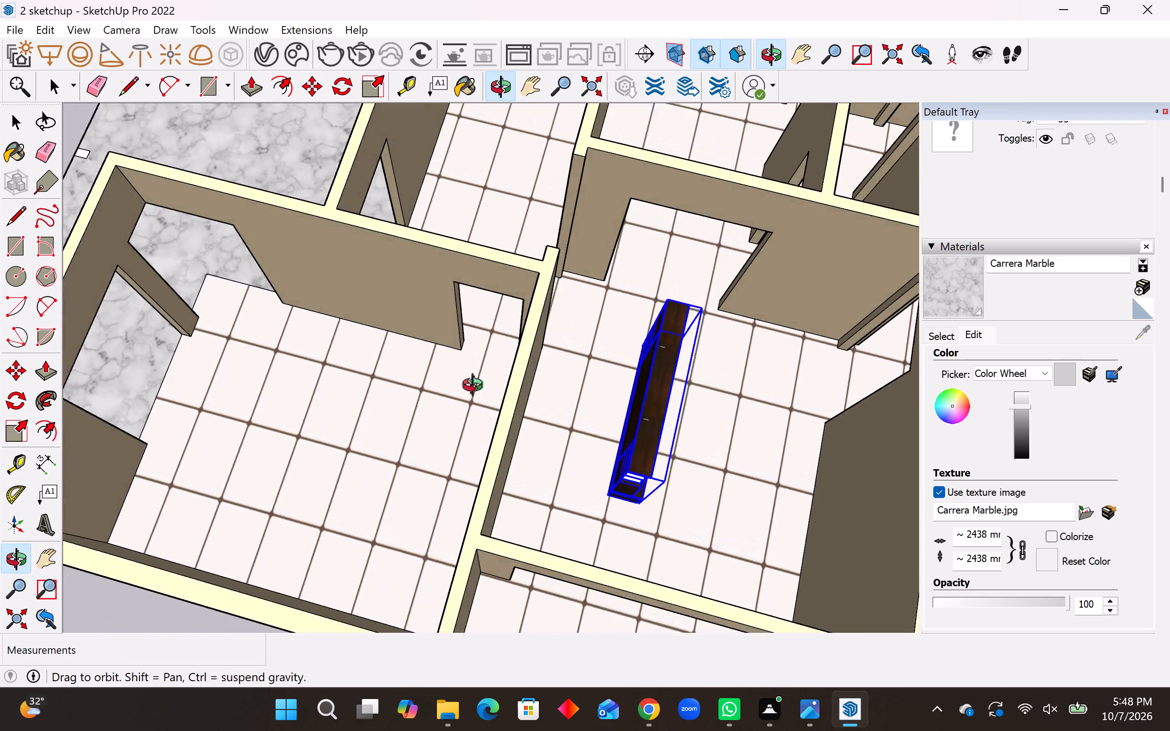
{"action": "middle_click_drag", "start_coordinate": [477, 387], "coordinate": [397, 343]}
{"action": "scroll", "coordinate": [466, 424], "scroll_direction": "up", "scroll_amount": 4}
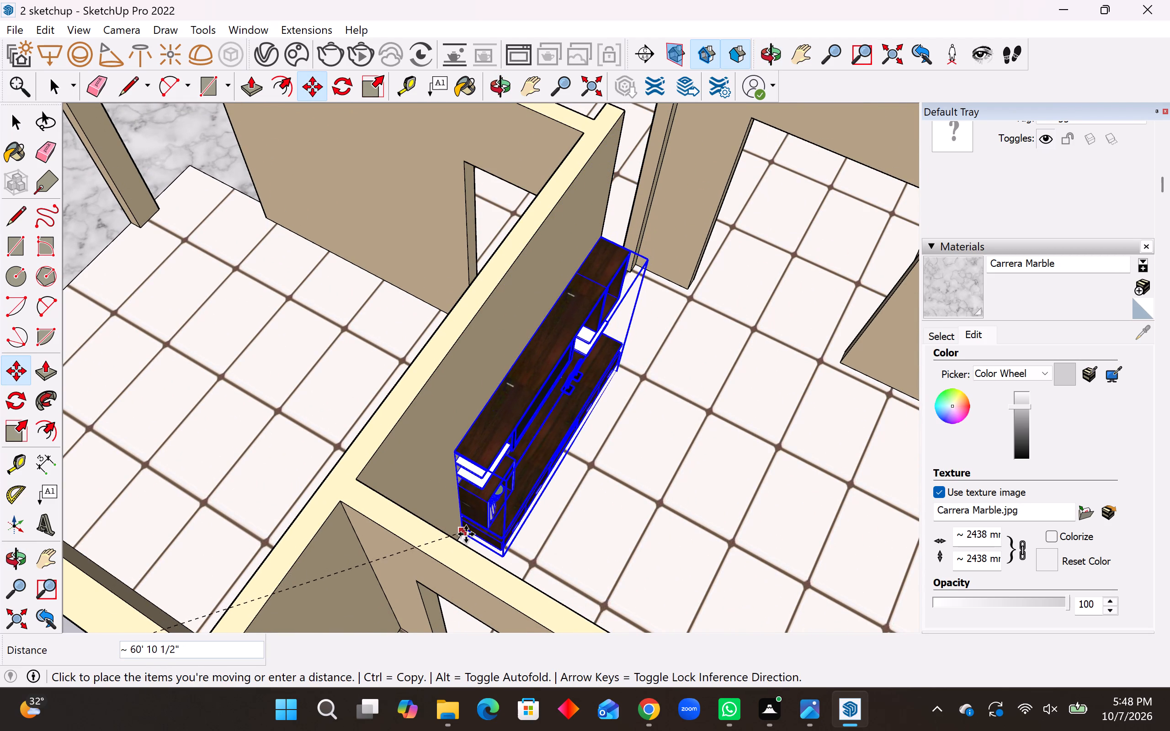
{"action": "scroll", "coordinate": [477, 530], "scroll_direction": "up", "scroll_amount": 4}
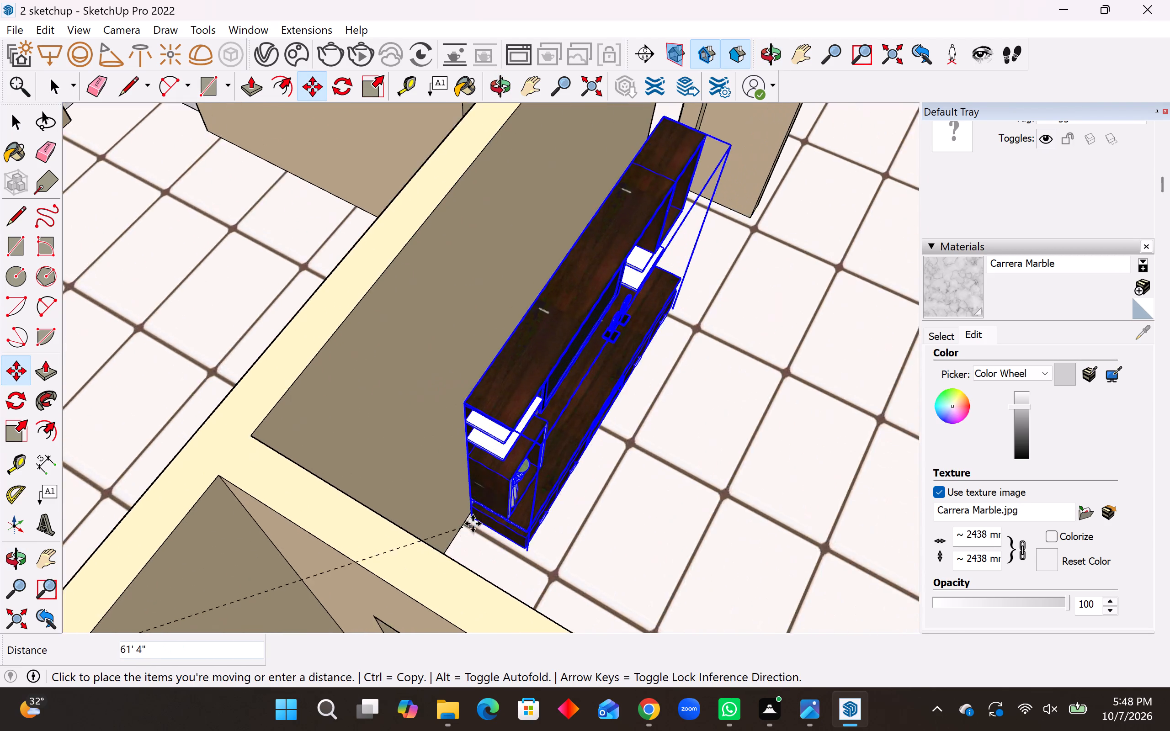
{"action": "scroll", "coordinate": [473, 524], "scroll_direction": "up", "scroll_amount": 2}
{"action": "middle_click_drag", "start_coordinate": [473, 524], "coordinate": [457, 559]}
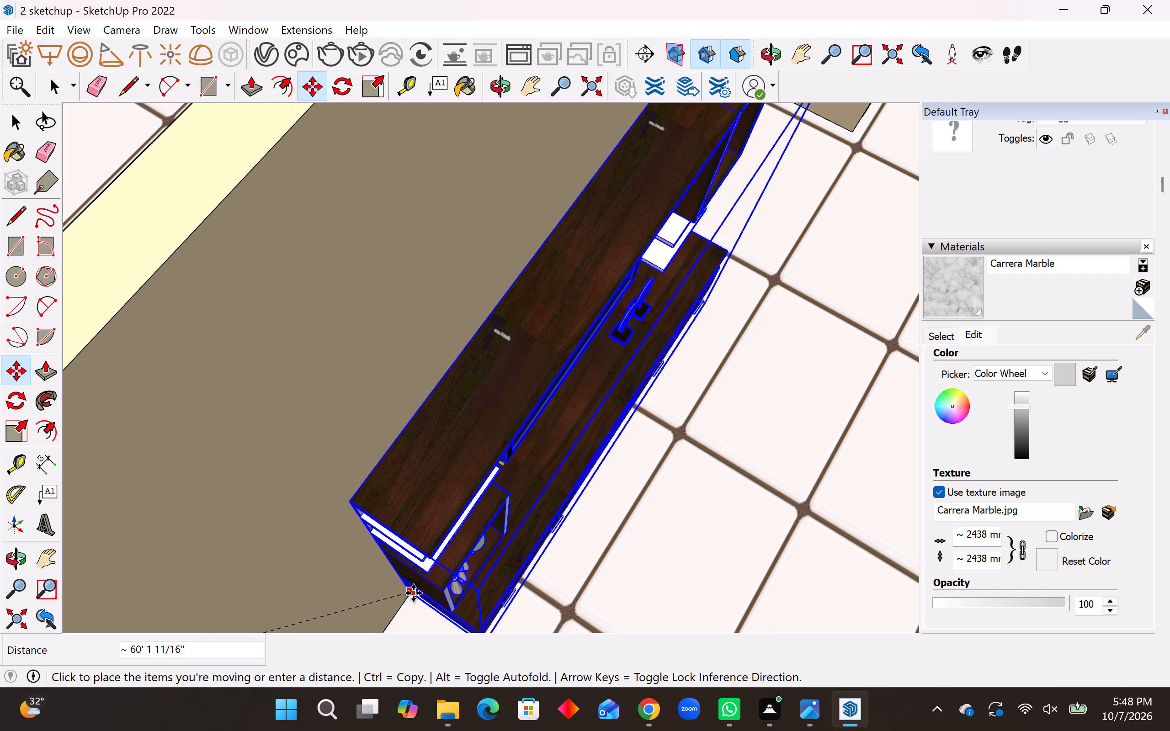
{"action": "left_click", "coordinate": [413, 593]}
Shift the wall unit about 3 1/4" by its lower back corner to the base edge of the partition wall.
{"action": "scroll", "coordinate": [546, 429], "scroll_direction": "down", "scroll_amount": 10}
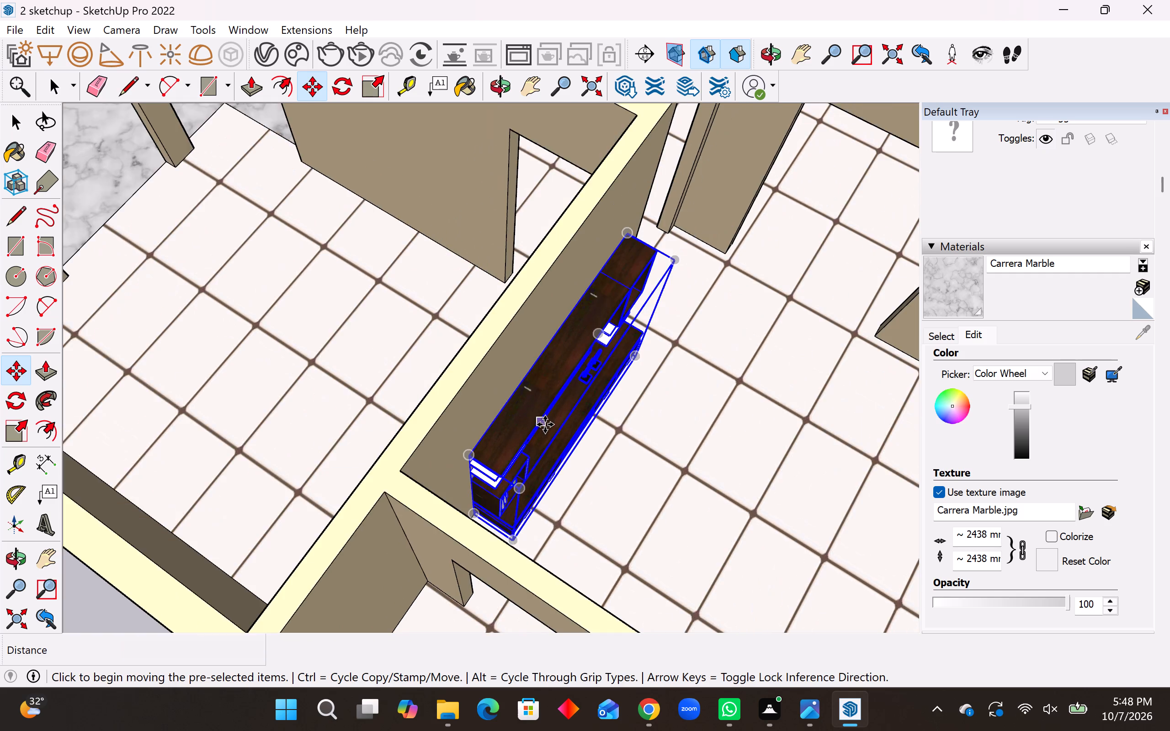
{"action": "scroll", "coordinate": [545, 424], "scroll_direction": "down", "scroll_amount": 2}
{"action": "middle_click_drag", "start_coordinate": [555, 456], "coordinate": [313, 318]}
{"action": "scroll", "coordinate": [363, 412], "scroll_direction": "up", "scroll_amount": 1}
{"action": "scroll", "coordinate": [407, 443], "scroll_direction": "up", "scroll_amount": 5}
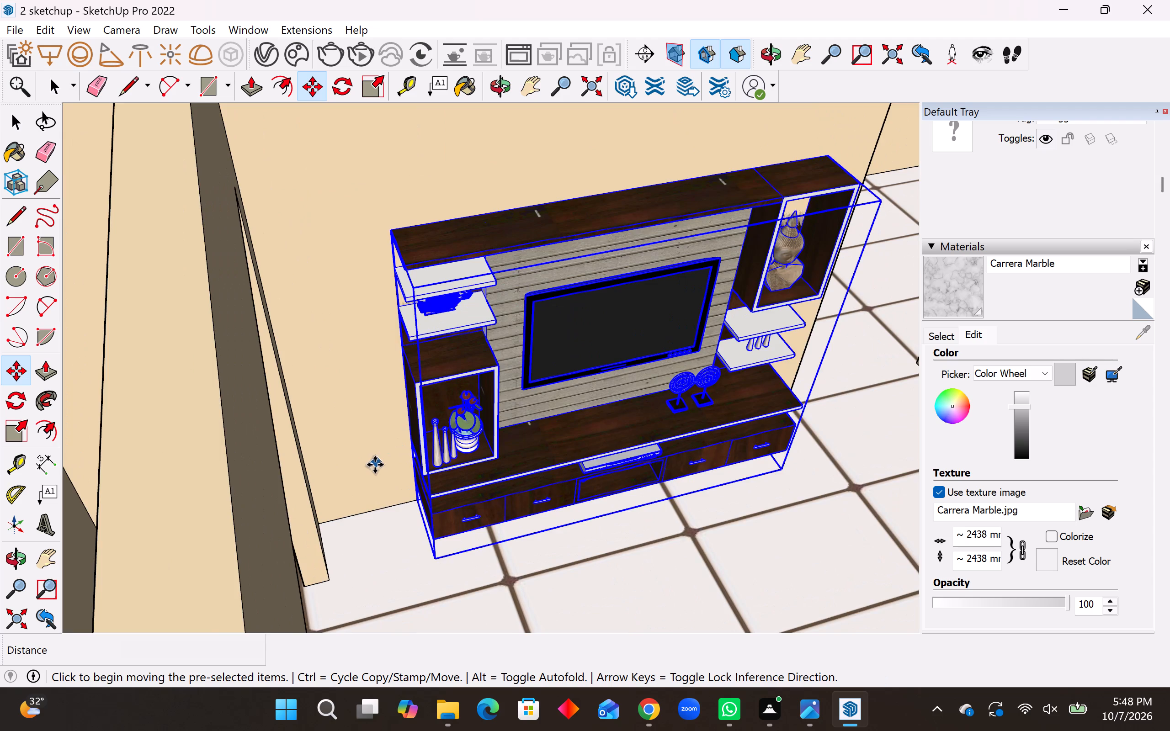
{"action": "scroll", "coordinate": [375, 465], "scroll_direction": "up", "scroll_amount": 3}
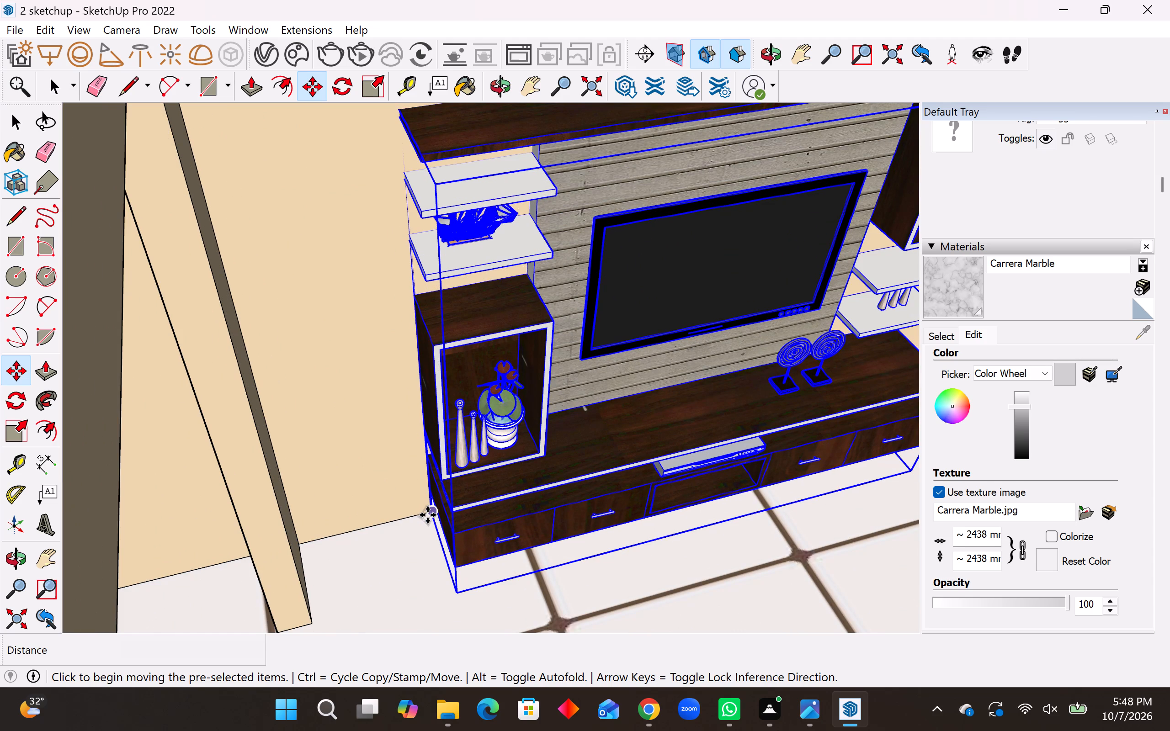
{"action": "left_click", "coordinate": [427, 515]}
{"action": "left_click", "coordinate": [416, 518]}
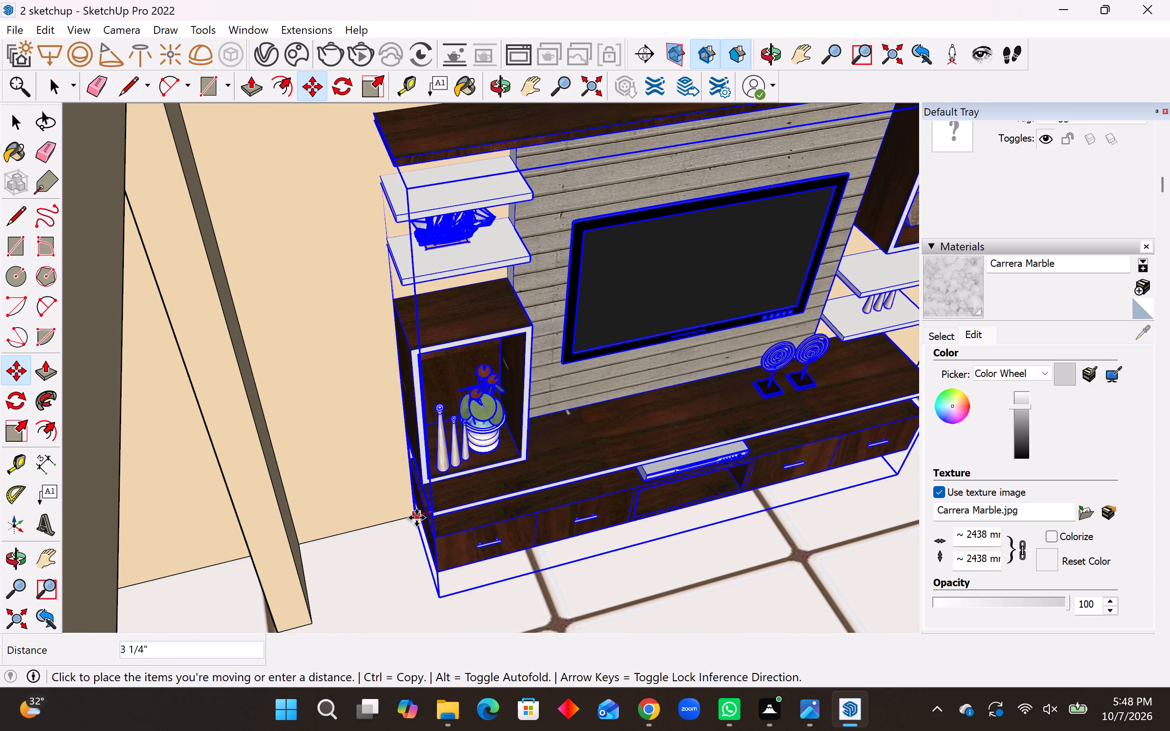
Check the wall unit's placement in the central room and survey the whole plan and the furniture outside from above.
{"action": "scroll", "coordinate": [460, 418], "scroll_direction": "down", "scroll_amount": 20}
{"action": "scroll", "coordinate": [460, 418], "scroll_direction": "down", "scroll_amount": 2}
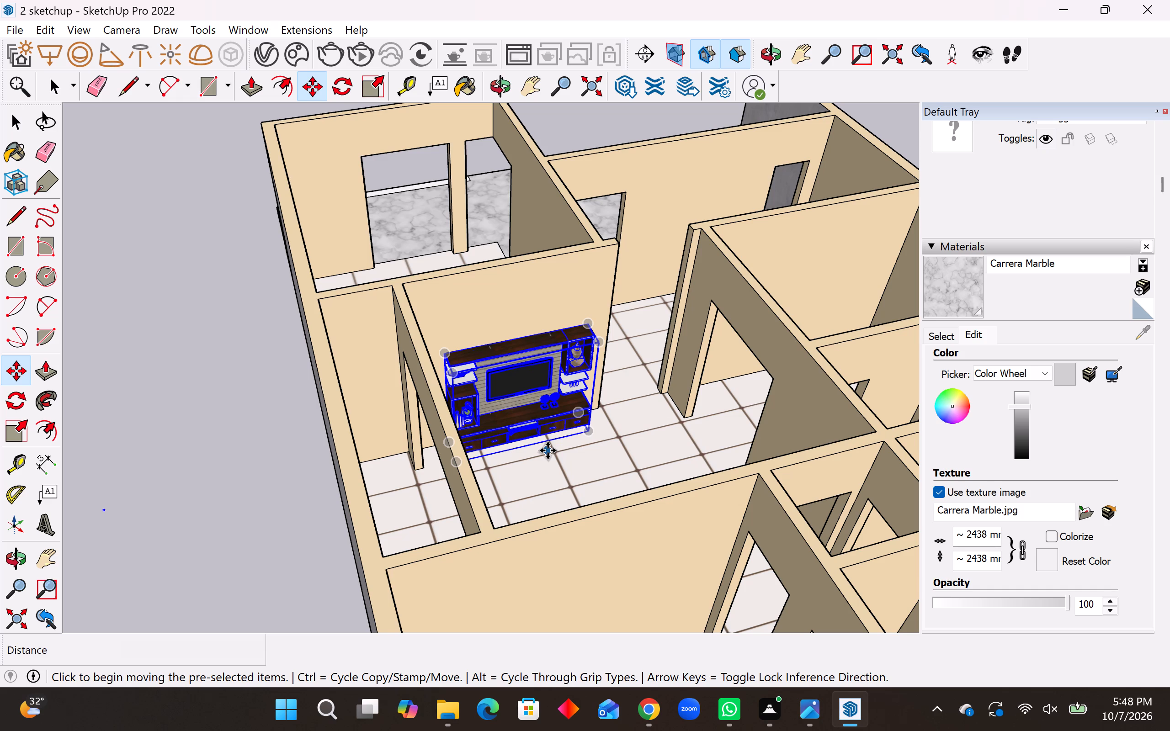
{"action": "scroll", "coordinate": [548, 450], "scroll_direction": "down", "scroll_amount": 4}
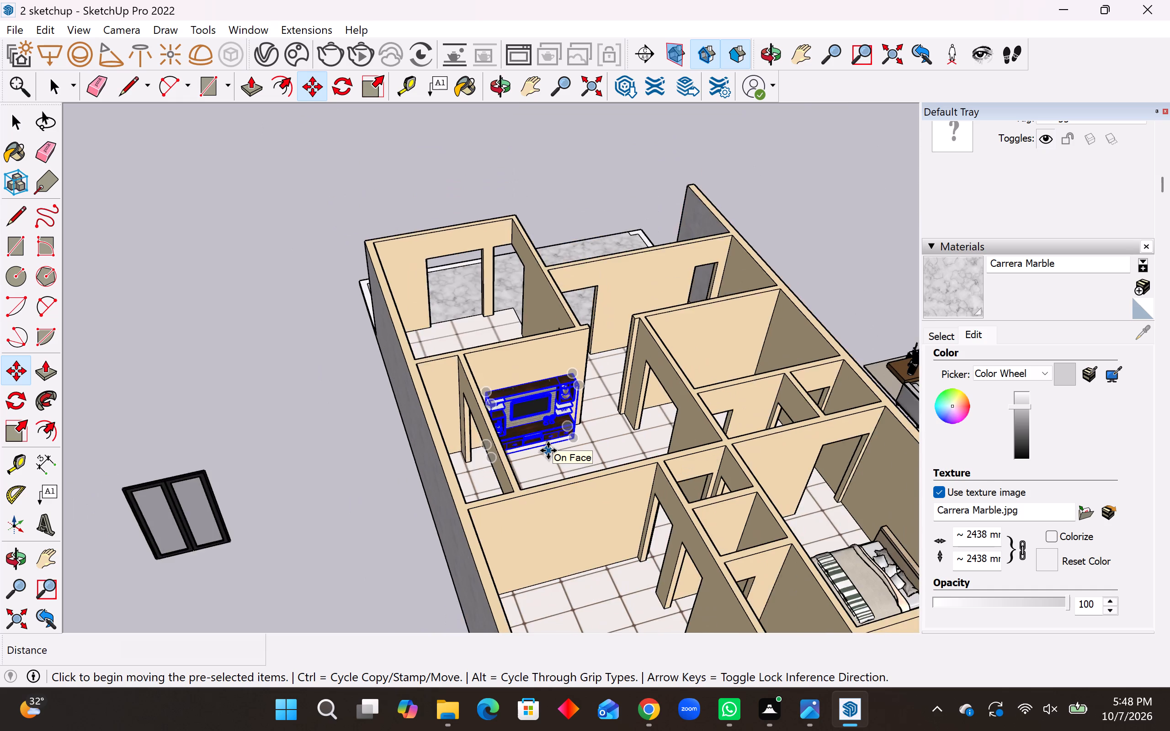
{"action": "scroll", "coordinate": [548, 450], "scroll_direction": "down", "scroll_amount": 11}
{"action": "middle_click_drag", "start_coordinate": [548, 450], "coordinate": [529, 535]}
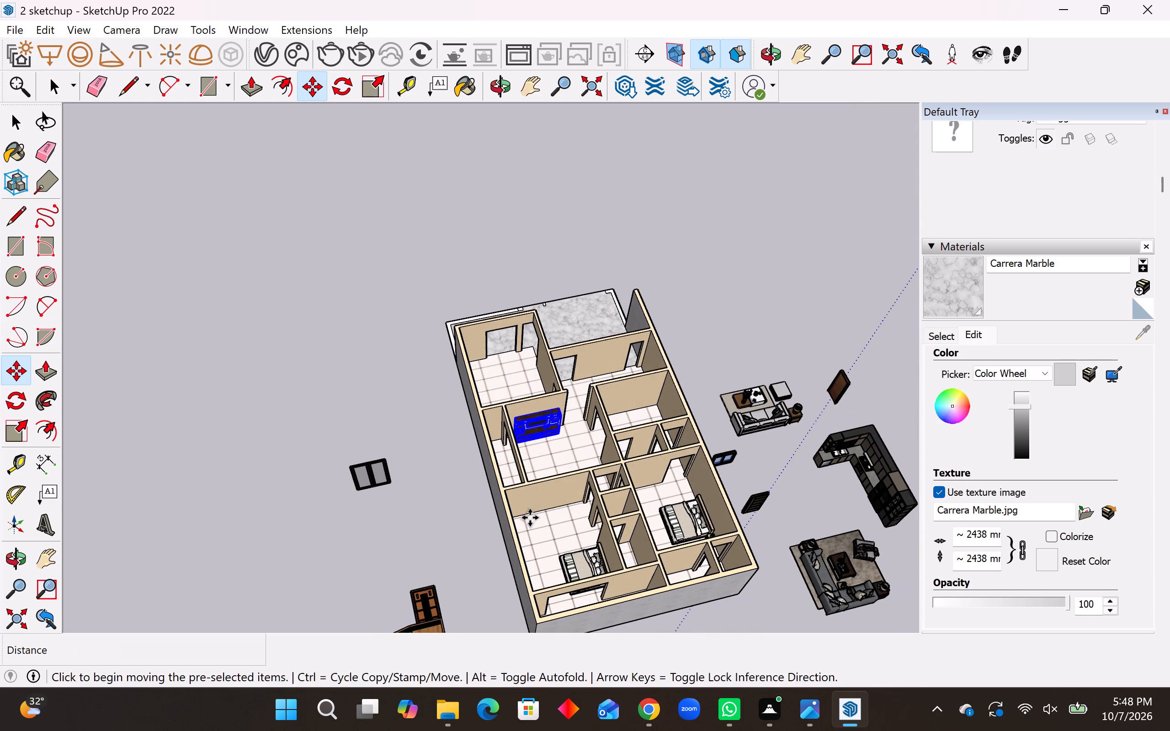
{"action": "scroll", "coordinate": [566, 470], "scroll_direction": "down", "scroll_amount": 4}
{"action": "middle_click_drag", "start_coordinate": [566, 470], "coordinate": [557, 532]}
{"action": "scroll", "coordinate": [593, 530], "scroll_direction": "up", "scroll_amount": 11}
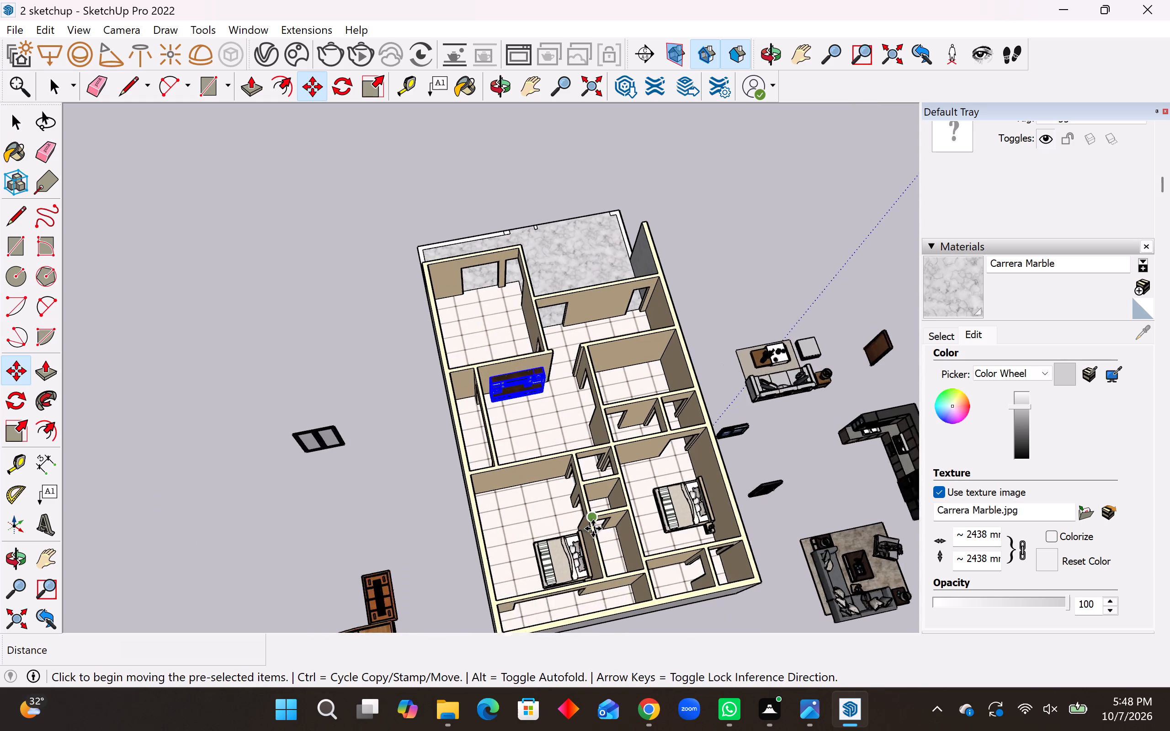
{"action": "scroll", "coordinate": [593, 520], "scroll_direction": "up", "scroll_amount": 5}
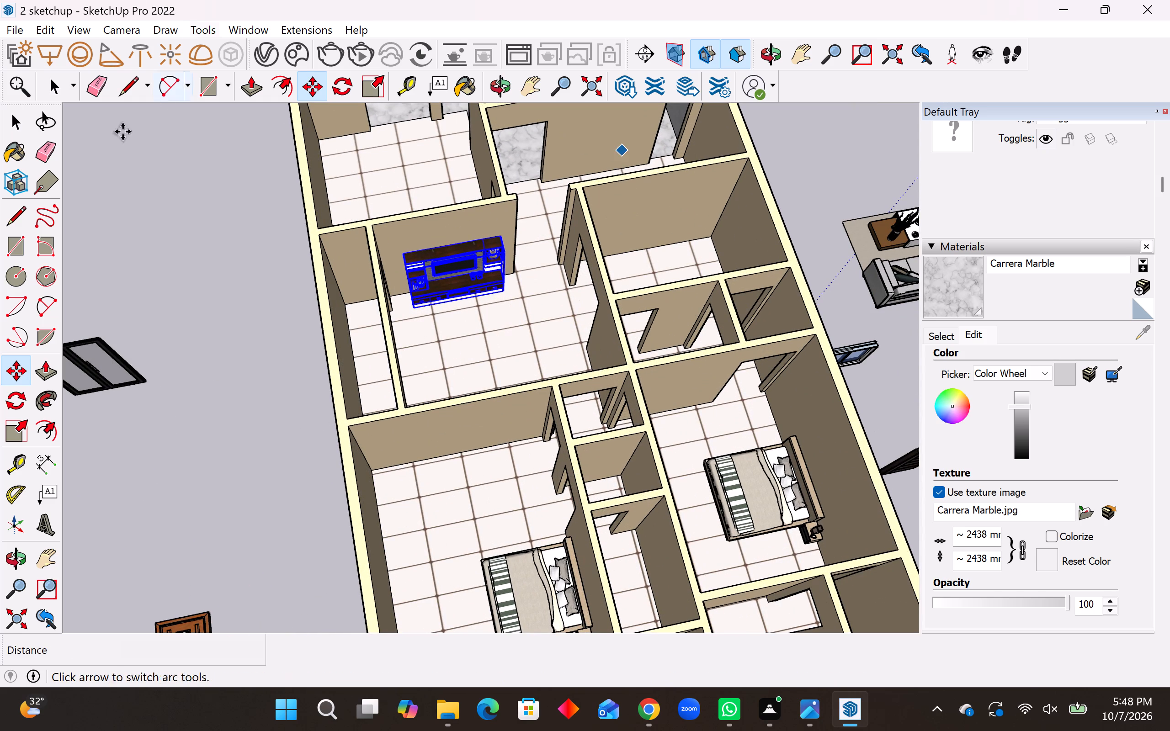
{"action": "scroll", "coordinate": [0, 376], "scroll_direction": "down", "scroll_amount": 2}
{"action": "scroll", "coordinate": [5, 415], "scroll_direction": "down", "scroll_amount": 3}
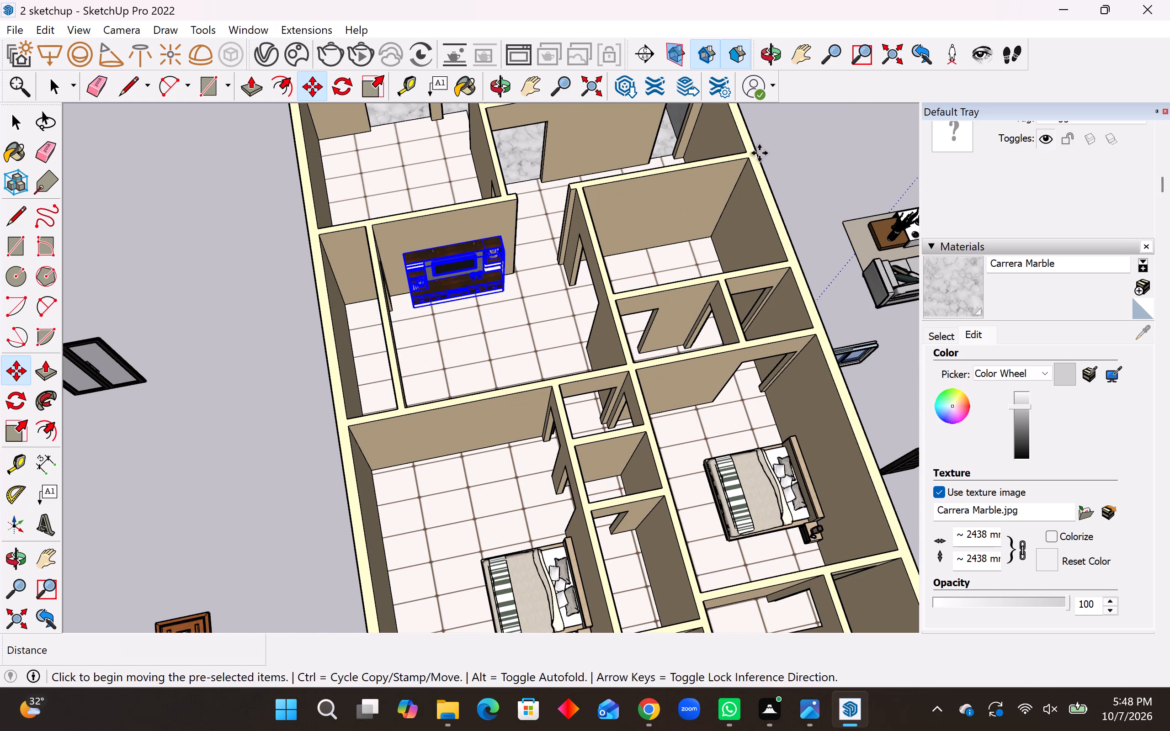
{"action": "scroll", "coordinate": [501, 365], "scroll_direction": "down", "scroll_amount": 12}
Scale the smaller sofa-and-tables set outside the house to 0.71 along the green axis and 0.57 along the red axis.
{"action": "key", "text": "space"}
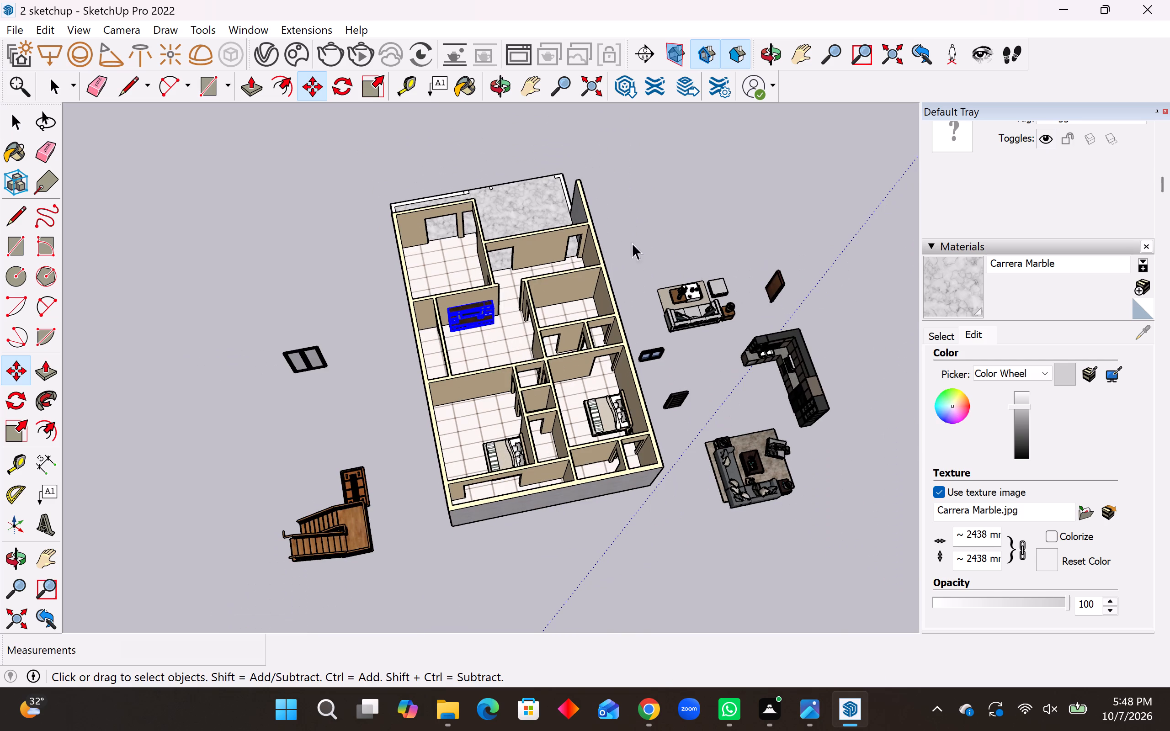
{"action": "left_click", "coordinate": [700, 315]}
{"action": "scroll", "coordinate": [719, 321], "scroll_direction": "up", "scroll_amount": 4}
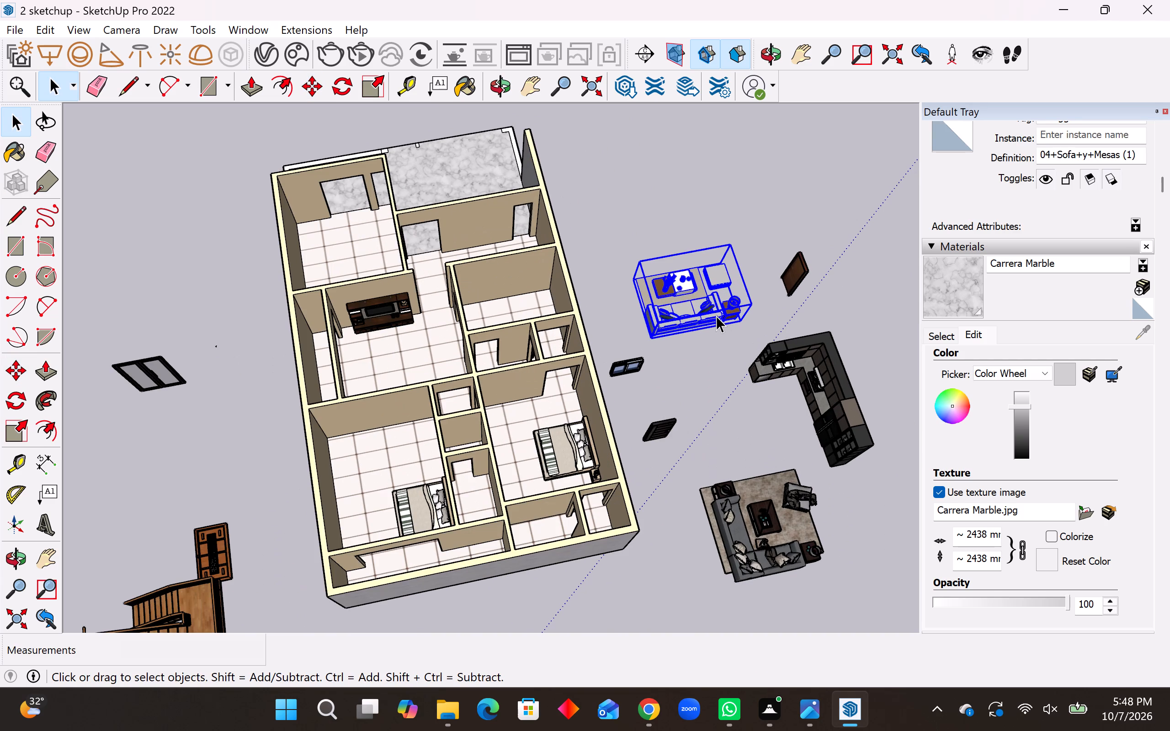
{"action": "left_click", "coordinate": [14, 430]}
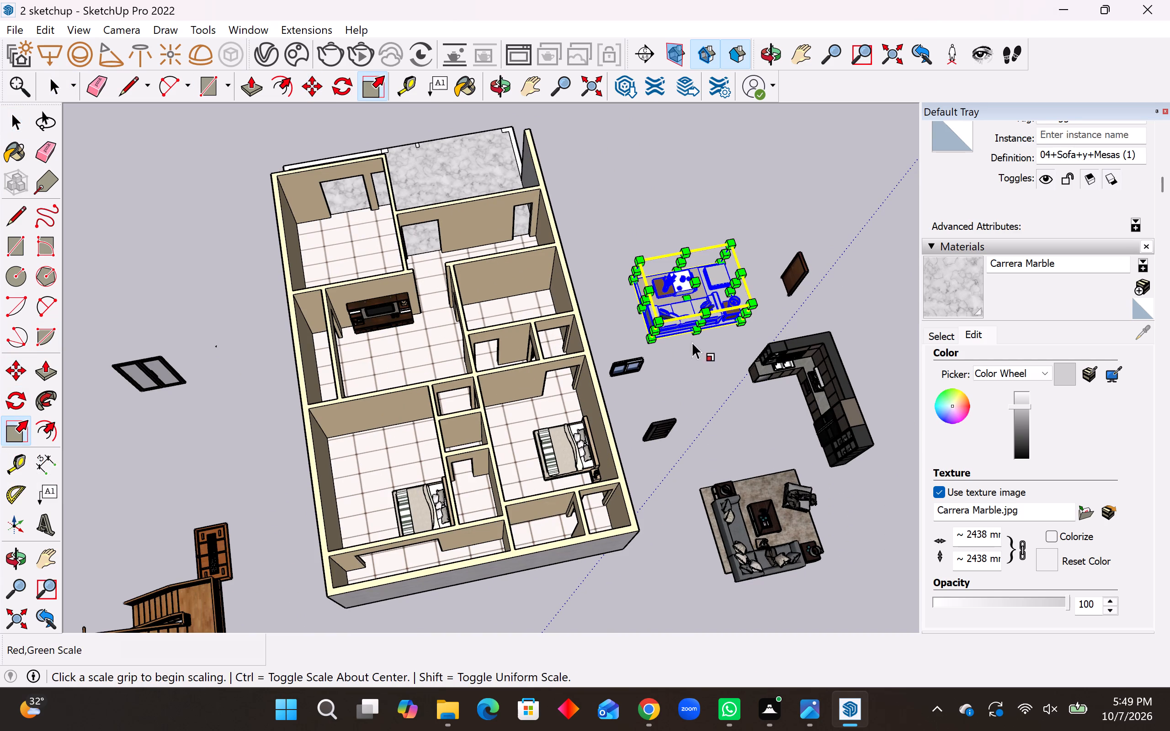
{"action": "left_click", "coordinate": [681, 264]}
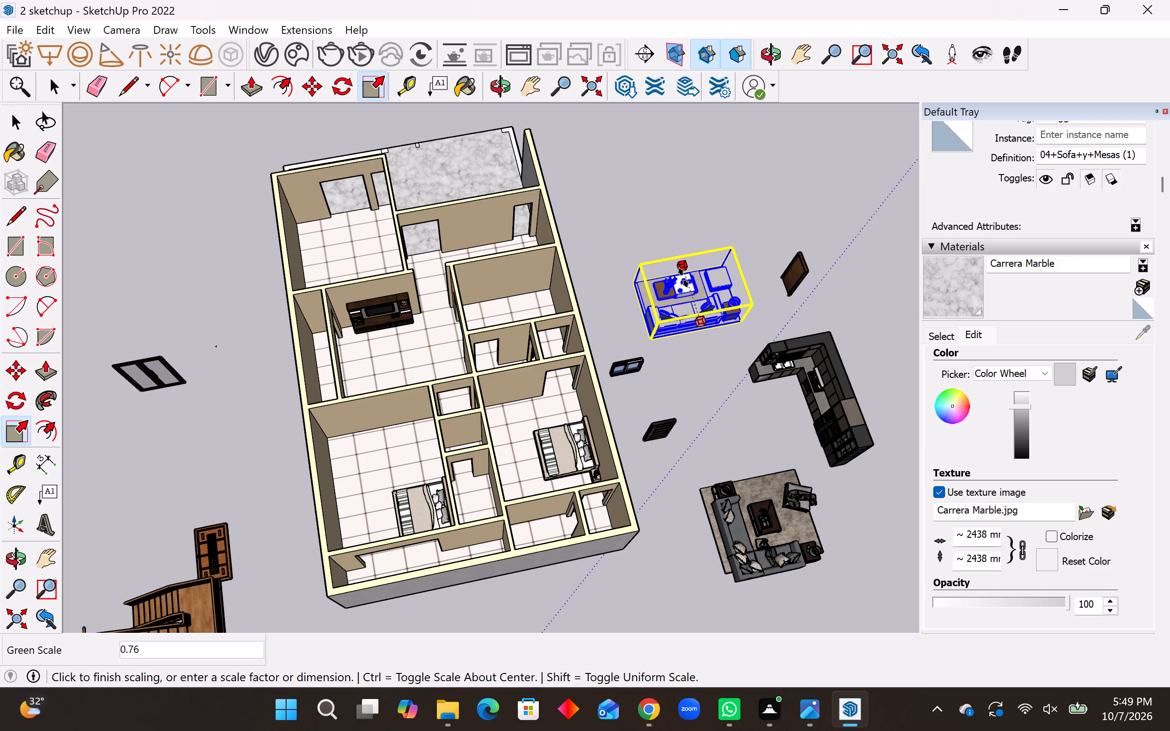
{"action": "left_click", "coordinate": [684, 280]}
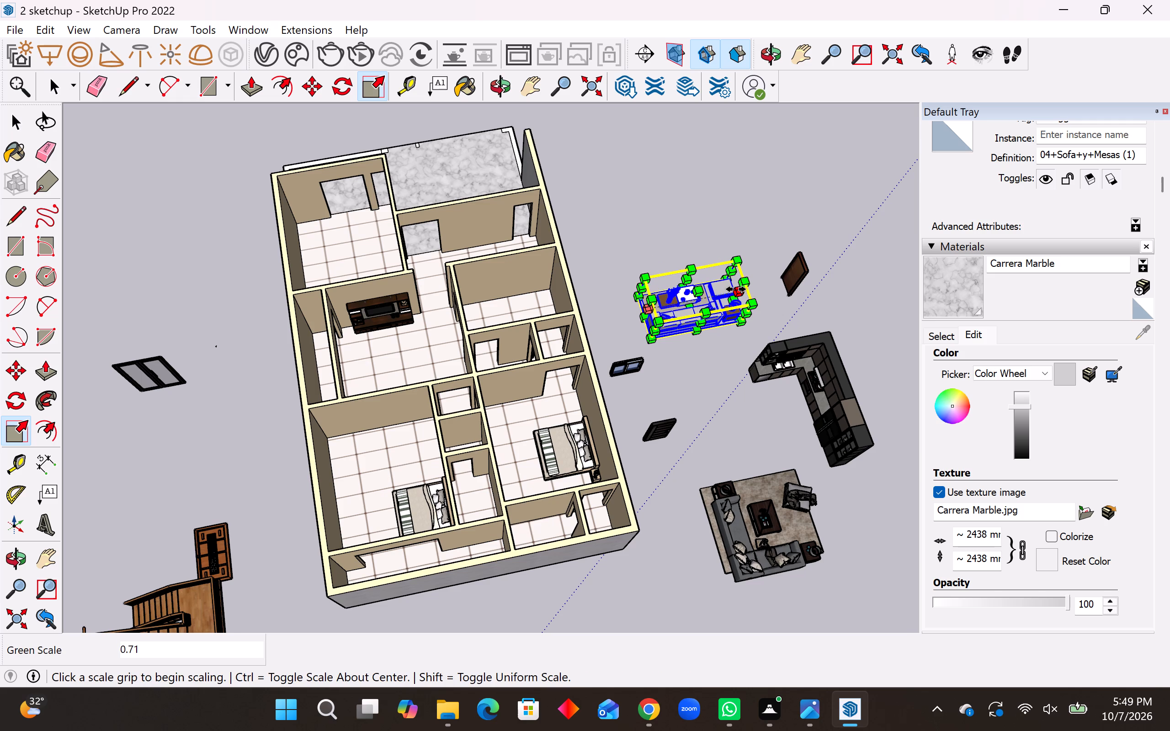
{"action": "left_click", "coordinate": [736, 289]}
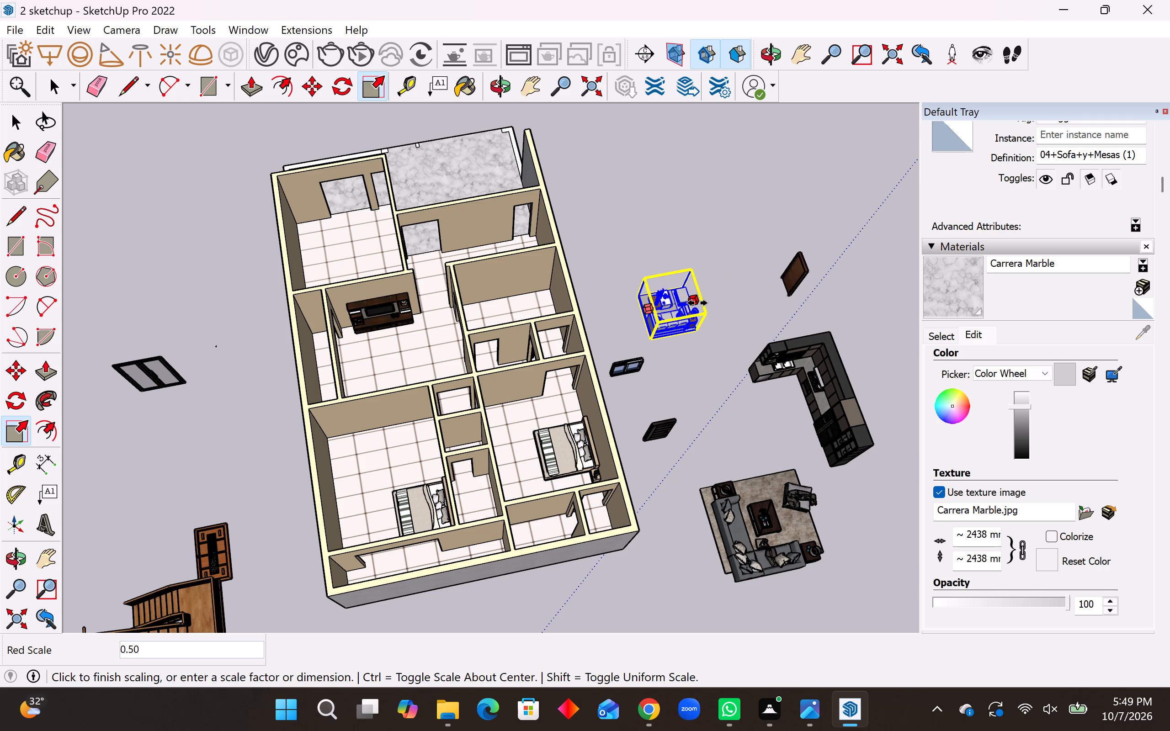
{"action": "left_click", "coordinate": [700, 302]}
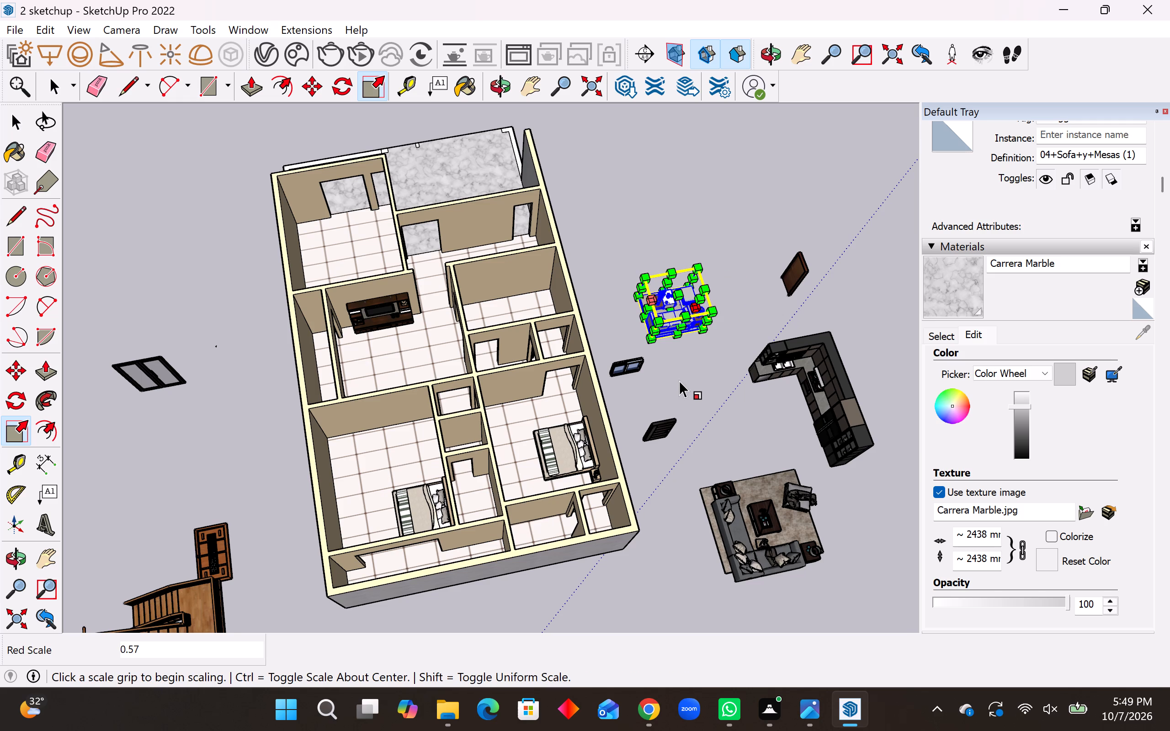
Move the smaller sofa-and-tables set about 40' 5 1/2" into the central room, its back near the wall opposite the TV unit.
{"action": "key", "text": "m"}
{"action": "scroll", "coordinate": [658, 343], "scroll_direction": "up", "scroll_amount": 7}
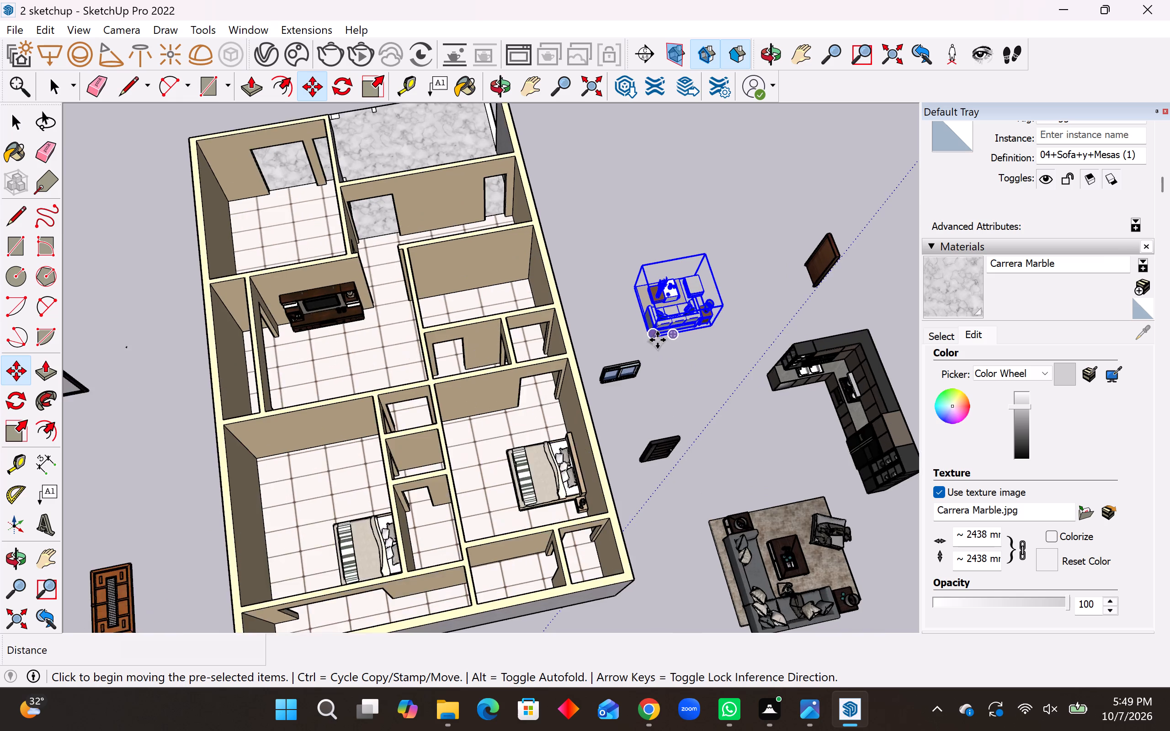
{"action": "scroll", "coordinate": [657, 340], "scroll_direction": "up", "scroll_amount": 5}
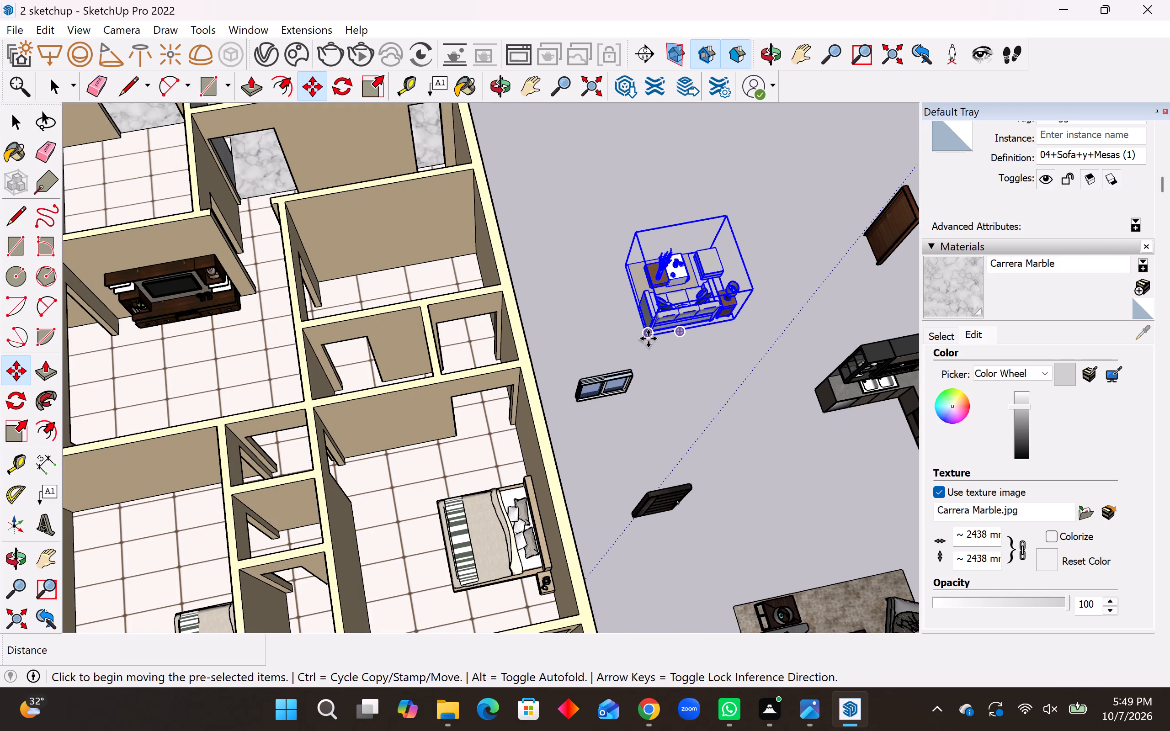
{"action": "scroll", "coordinate": [648, 343], "scroll_direction": "up", "scroll_amount": 7}
{"action": "left_click", "coordinate": [649, 337]}
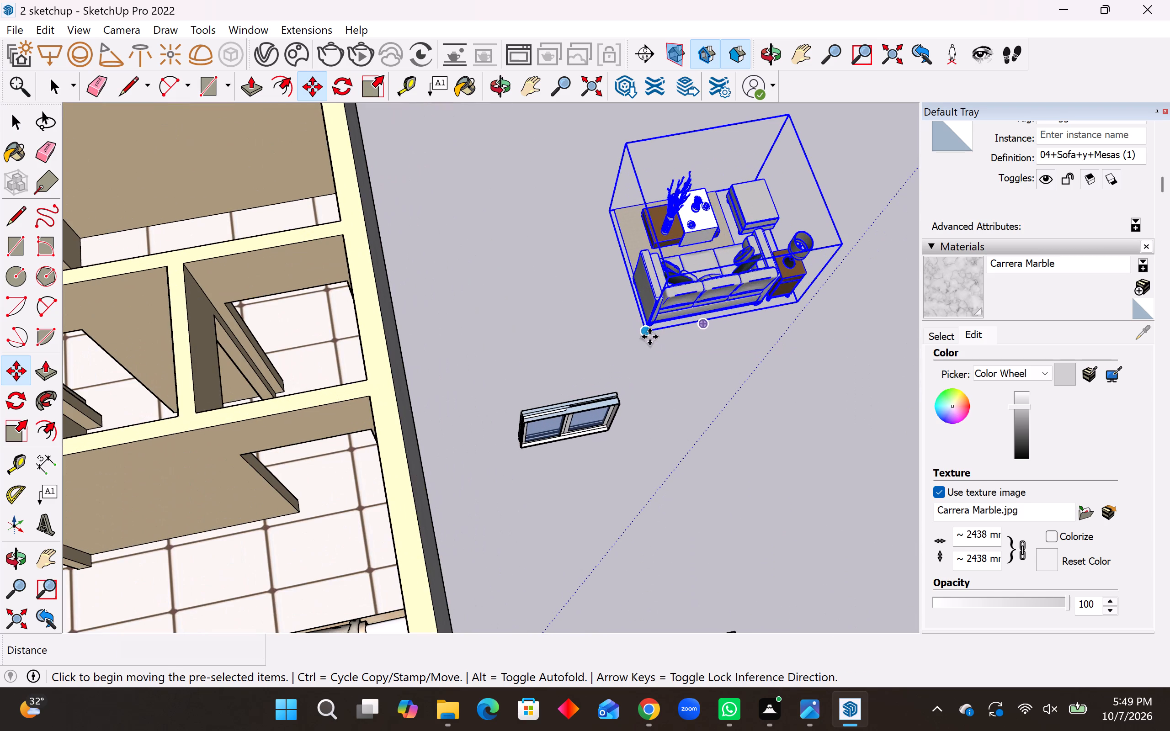
{"action": "scroll", "coordinate": [700, 363], "scroll_direction": "down", "scroll_amount": 17}
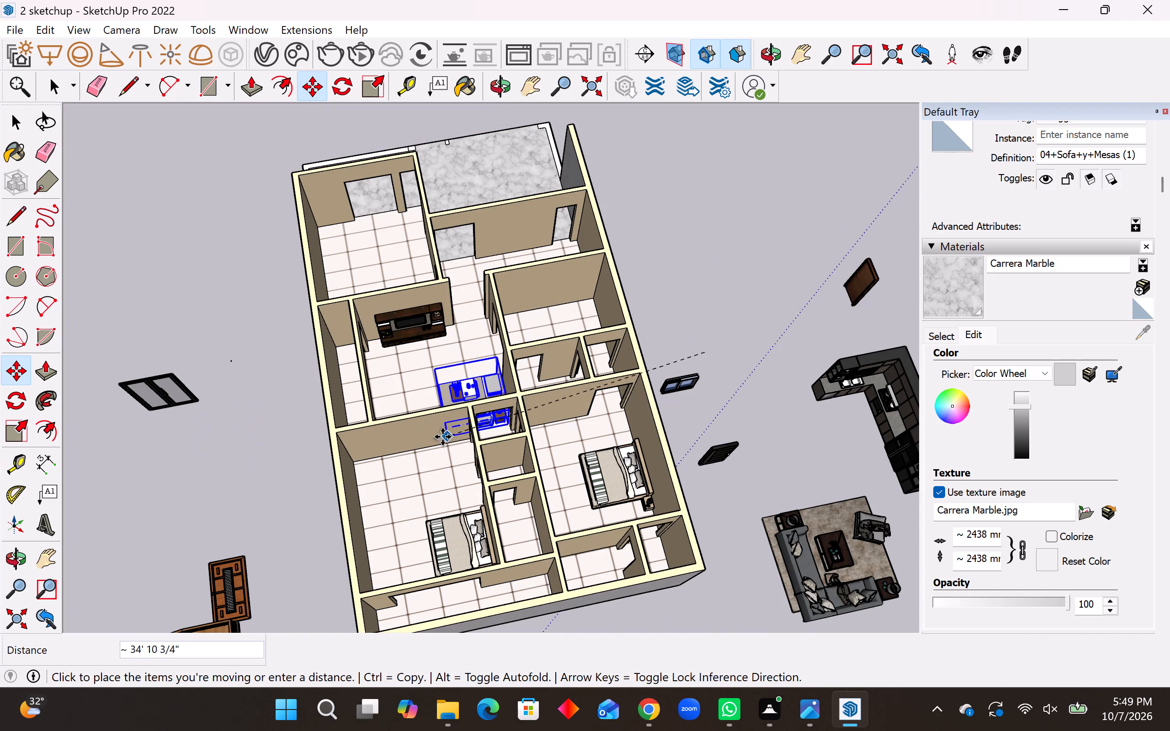
{"action": "middle_click_drag", "start_coordinate": [441, 429], "coordinate": [412, 574]}
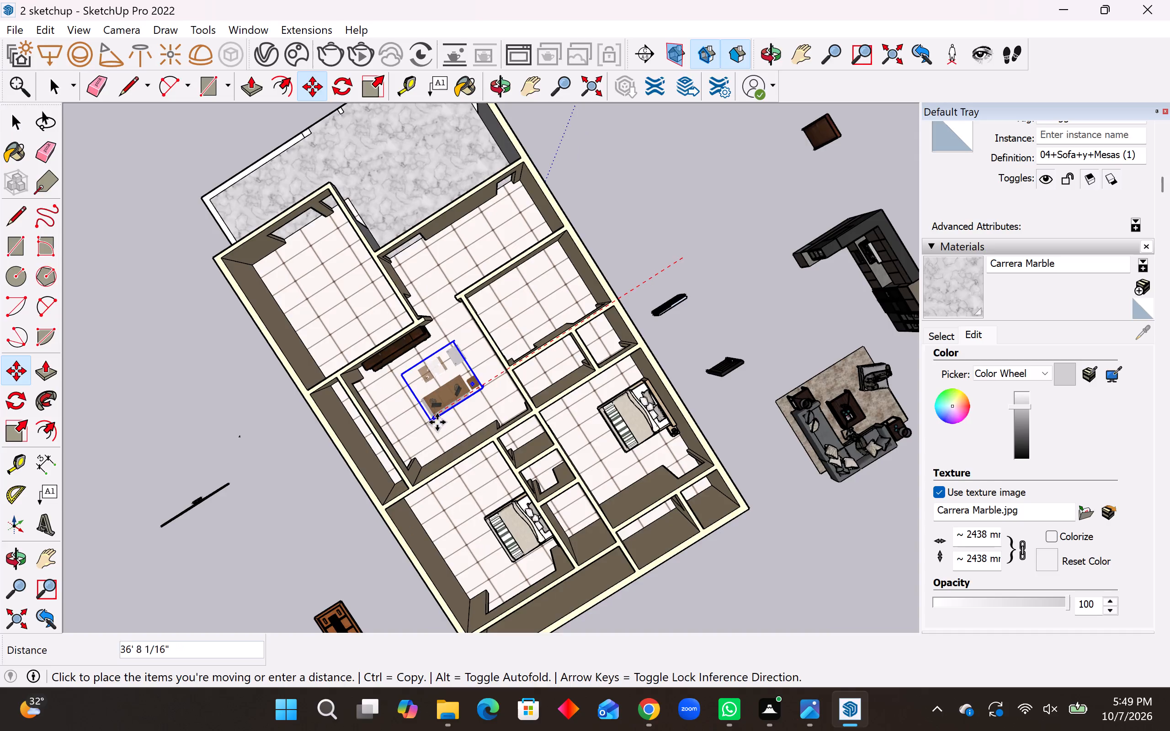
{"action": "scroll", "coordinate": [438, 441], "scroll_direction": "up", "scroll_amount": 16}
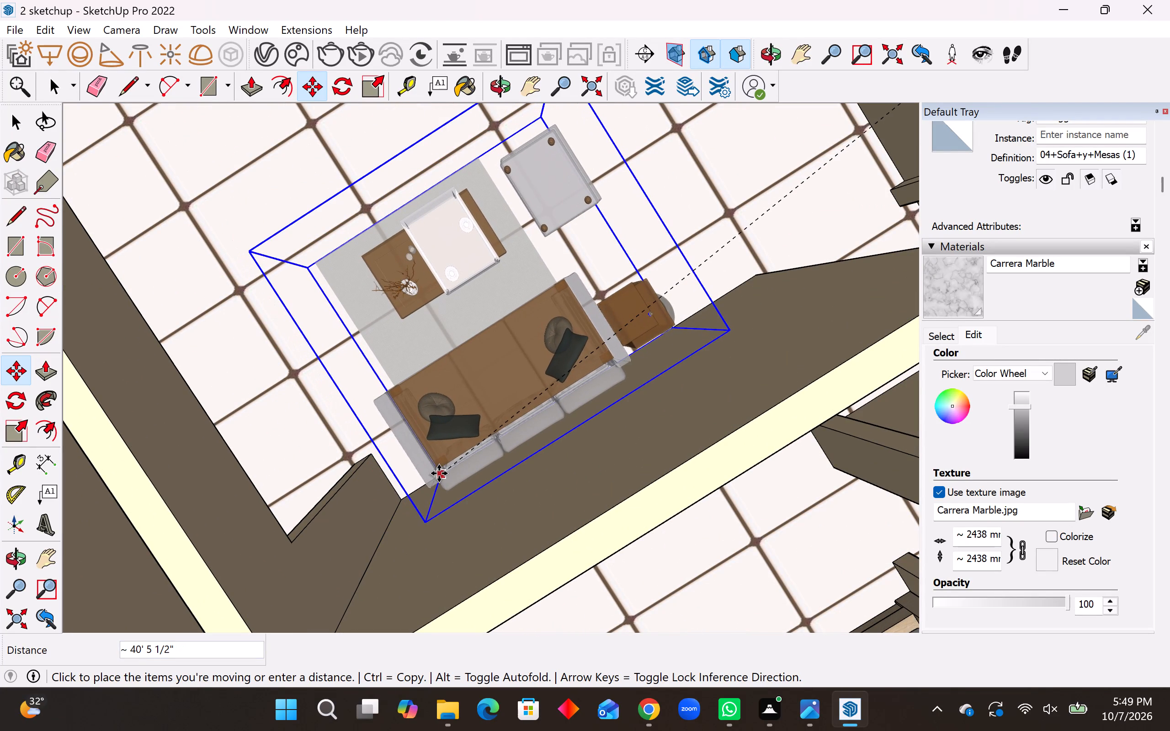
{"action": "left_click", "coordinate": [439, 473]}
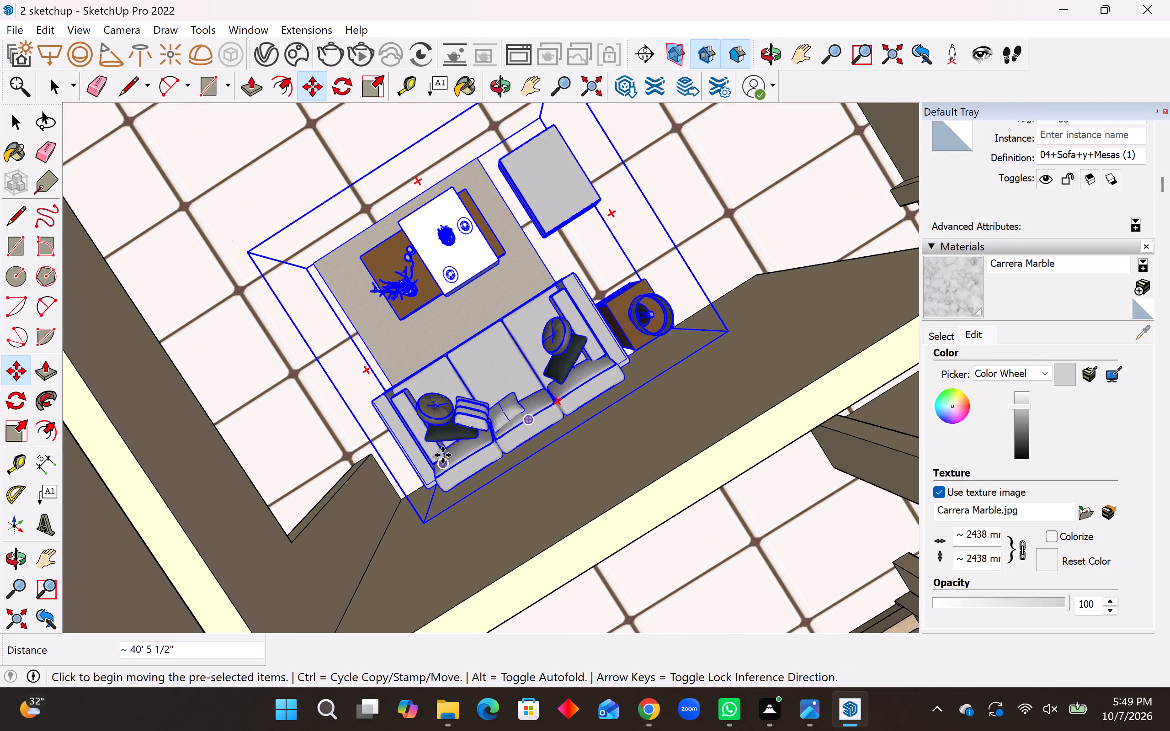
Scale the central room's sofa set to about 1.37 along red, 1.15 along green, and another 1.09 along red, leaving it deselected.
{"action": "left_click", "coordinate": [0, 437]}
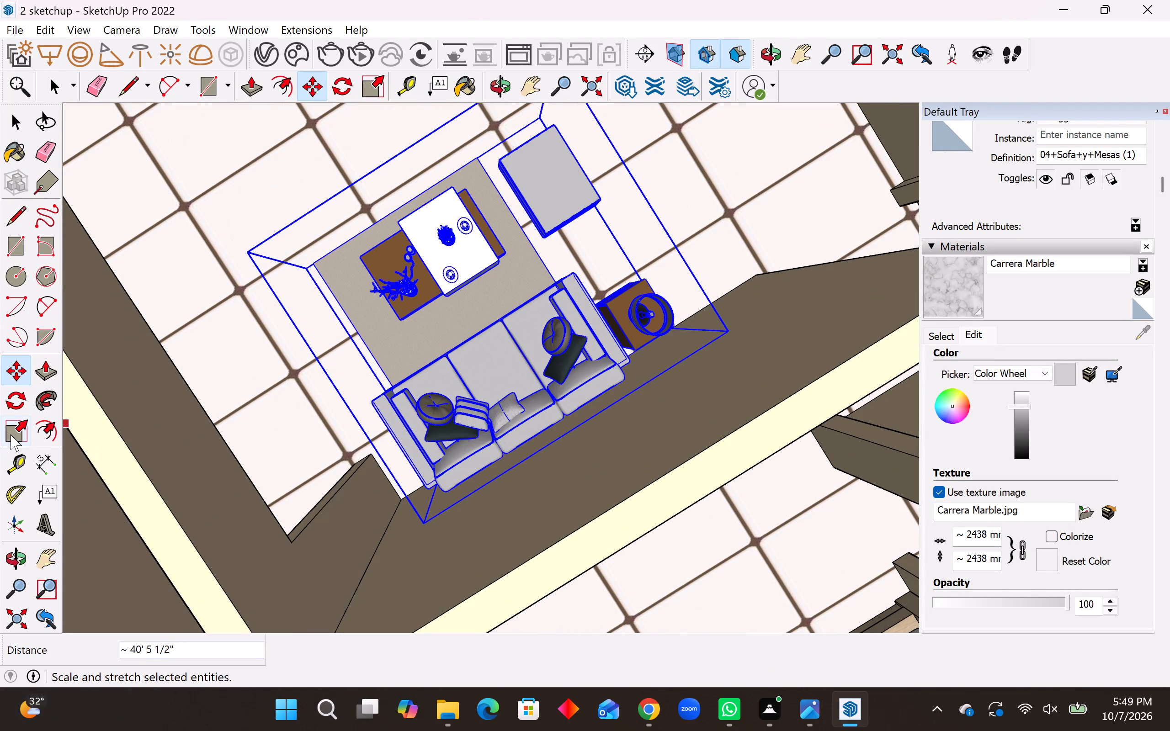
{"action": "left_click", "coordinate": [11, 433]}
{"action": "left_click", "coordinate": [623, 212]}
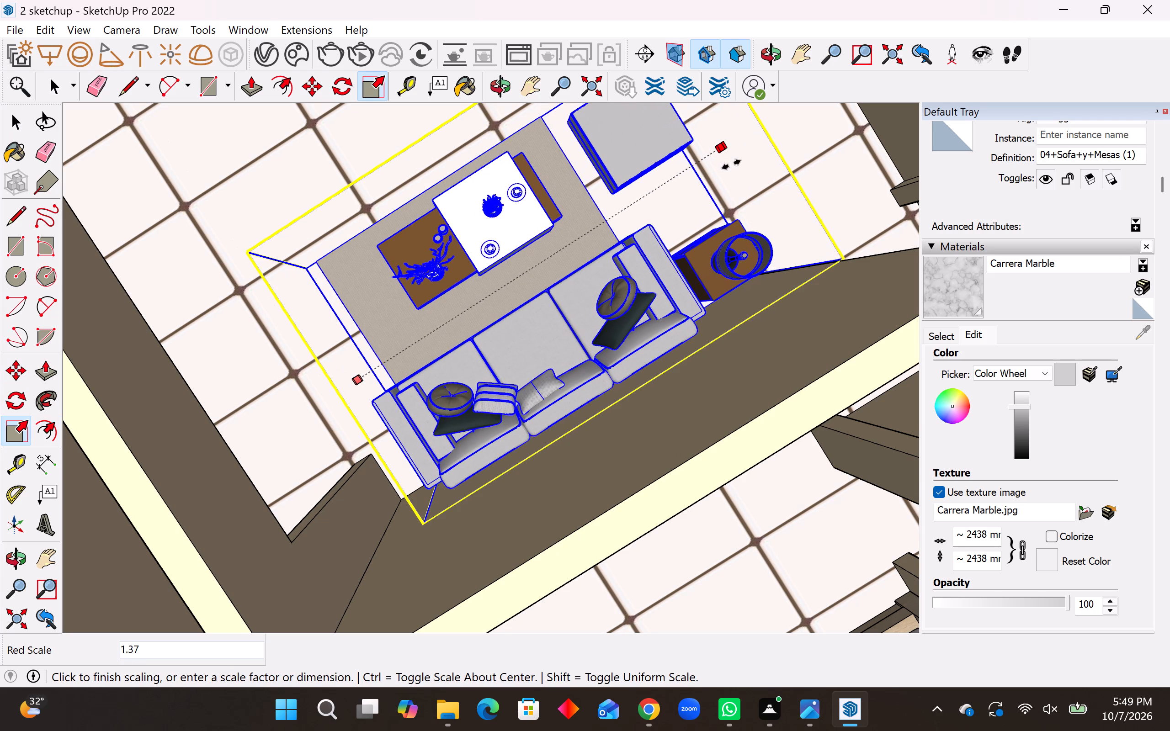
{"action": "left_click", "coordinate": [731, 164]}
{"action": "scroll", "coordinate": [624, 320], "scroll_direction": "down", "scroll_amount": 6}
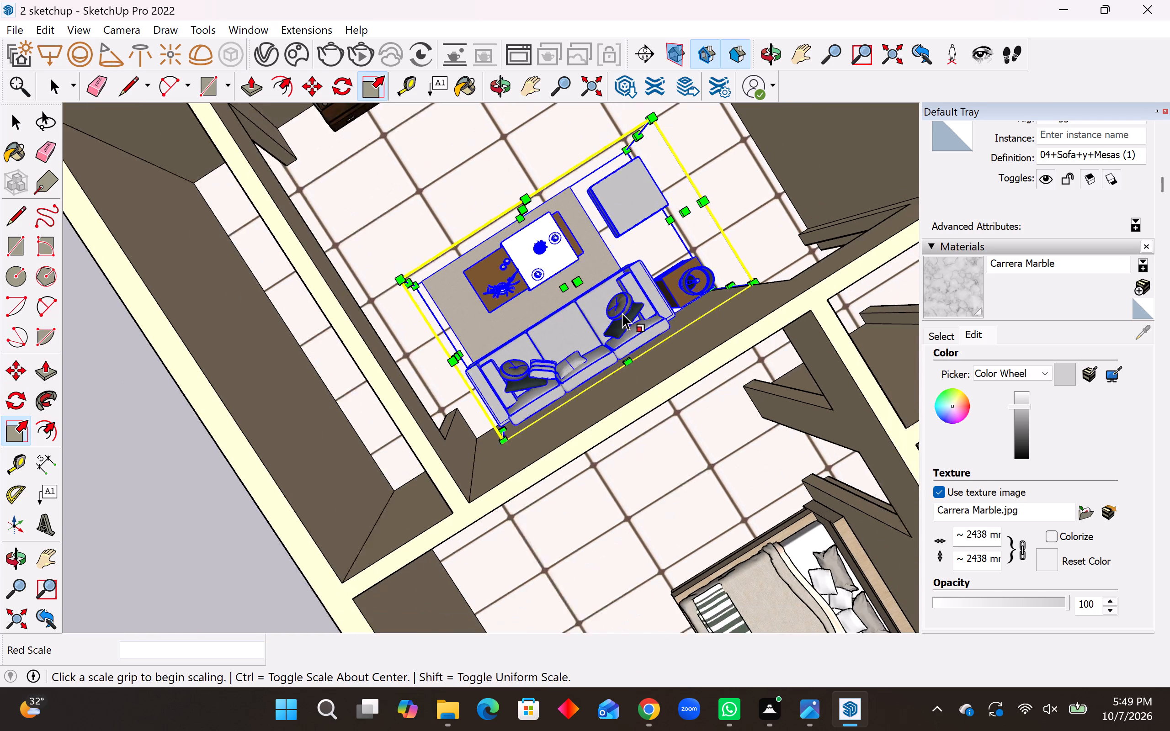
{"action": "left_click", "coordinate": [535, 223]}
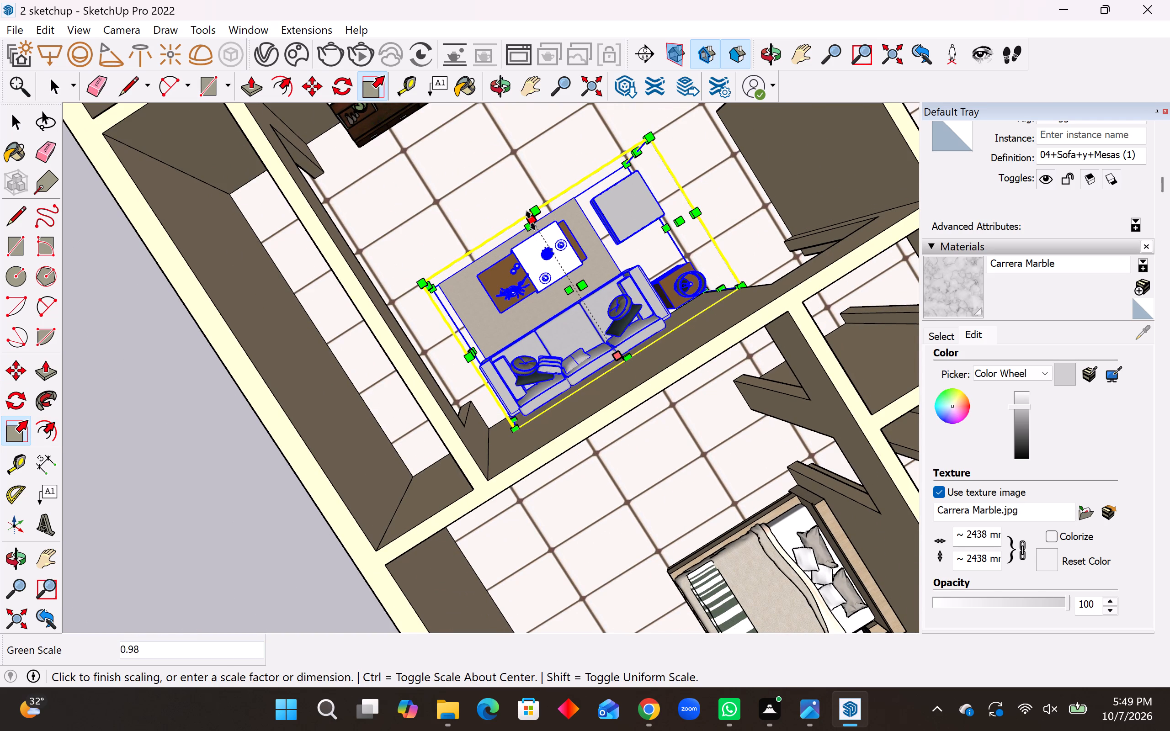
{"action": "left_click", "coordinate": [515, 201]}
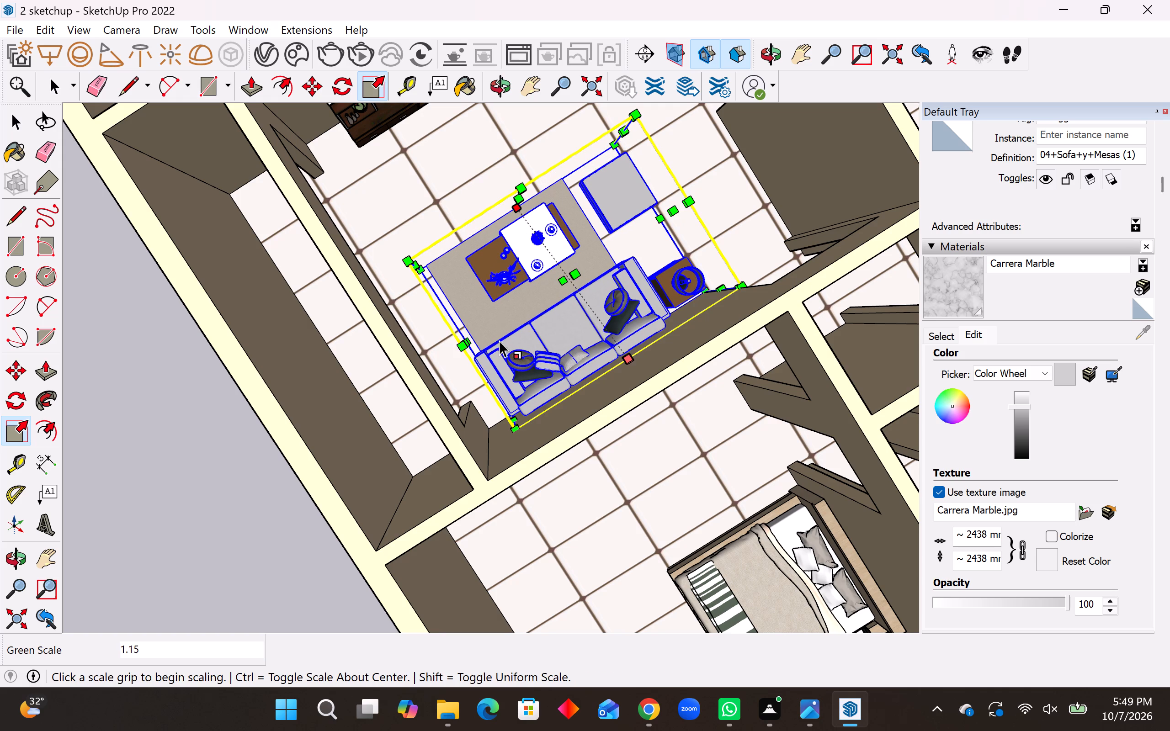
{"action": "left_click", "coordinate": [468, 341]}
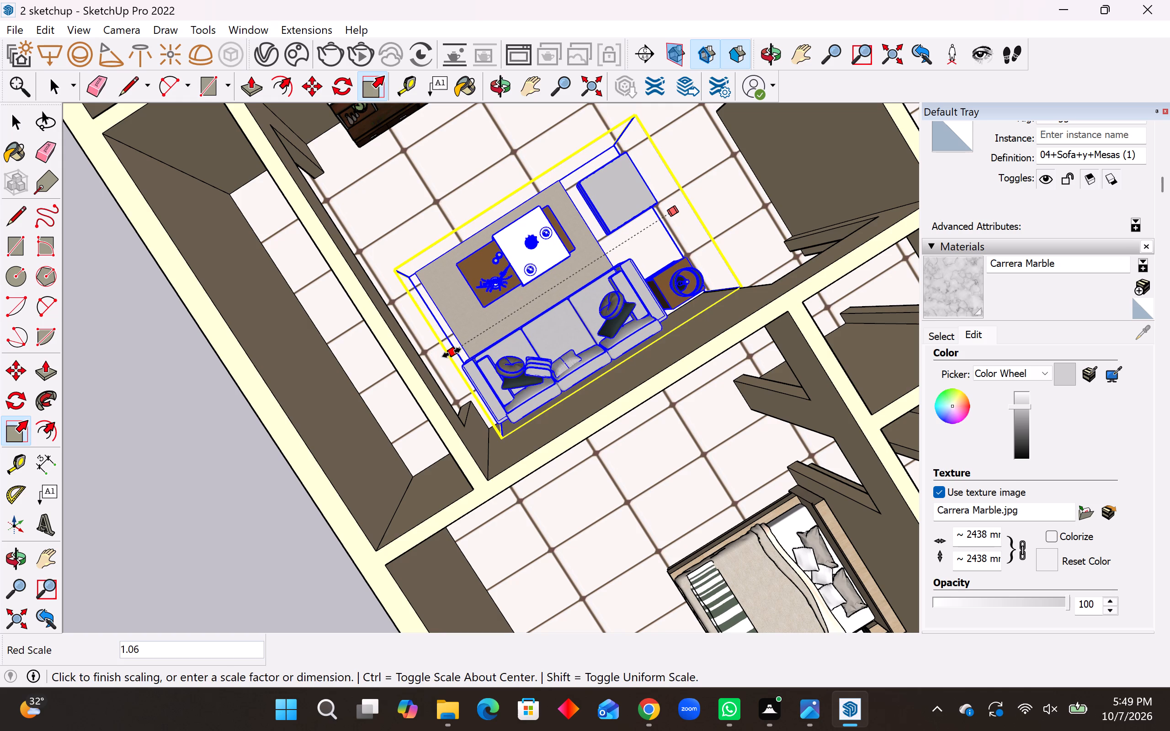
{"action": "left_click", "coordinate": [447, 356]}
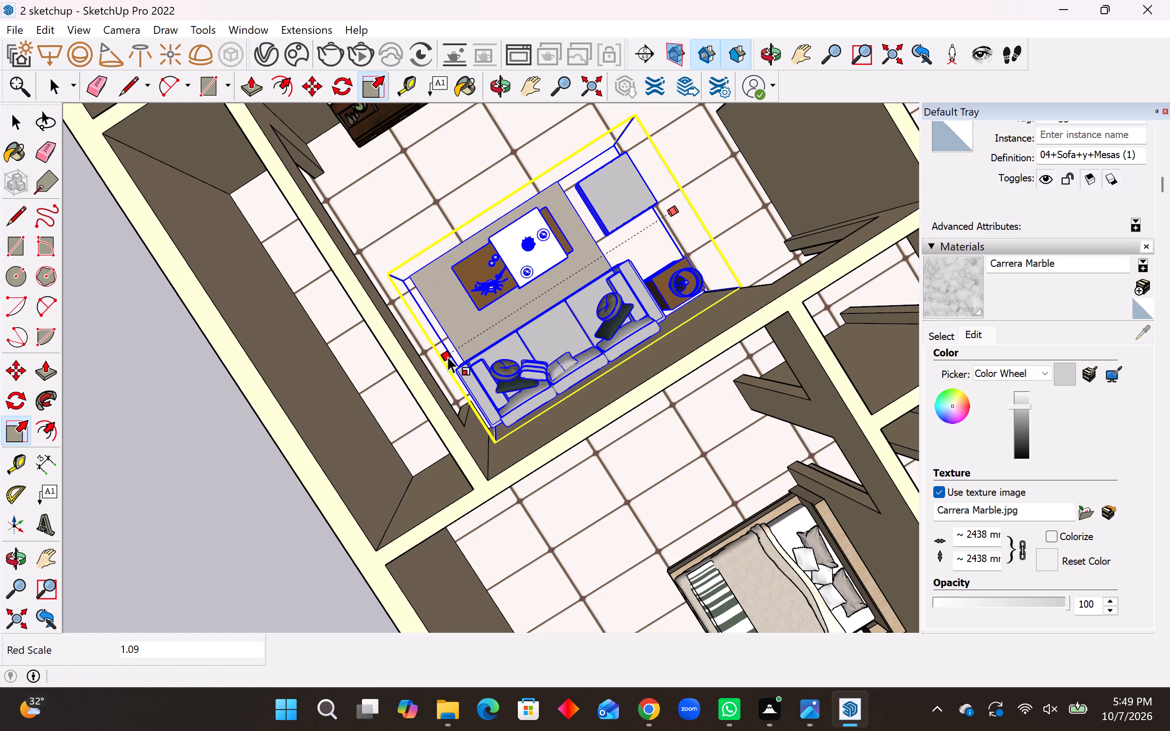
{"action": "key", "text": "space"}
{"action": "left_click_drag", "start_coordinate": [183, 551], "coordinate": [184, 542]}
Scale the L-shaped sofa set outside the house to about 0.66 along the green axis and 0.71 along the red axis.
{"action": "scroll", "coordinate": [489, 431], "scroll_direction": "down", "scroll_amount": 7}
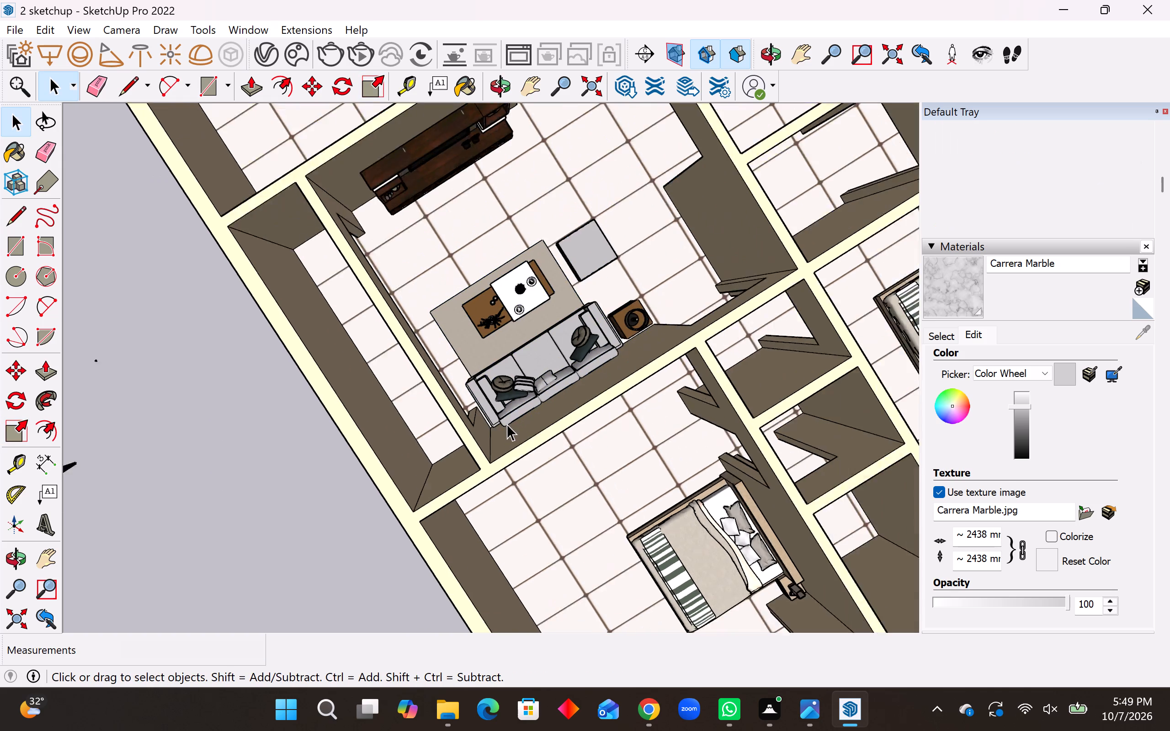
{"action": "scroll", "coordinate": [507, 424], "scroll_direction": "down", "scroll_amount": 19}
{"action": "scroll", "coordinate": [395, 397], "scroll_direction": "down", "scroll_amount": 3}
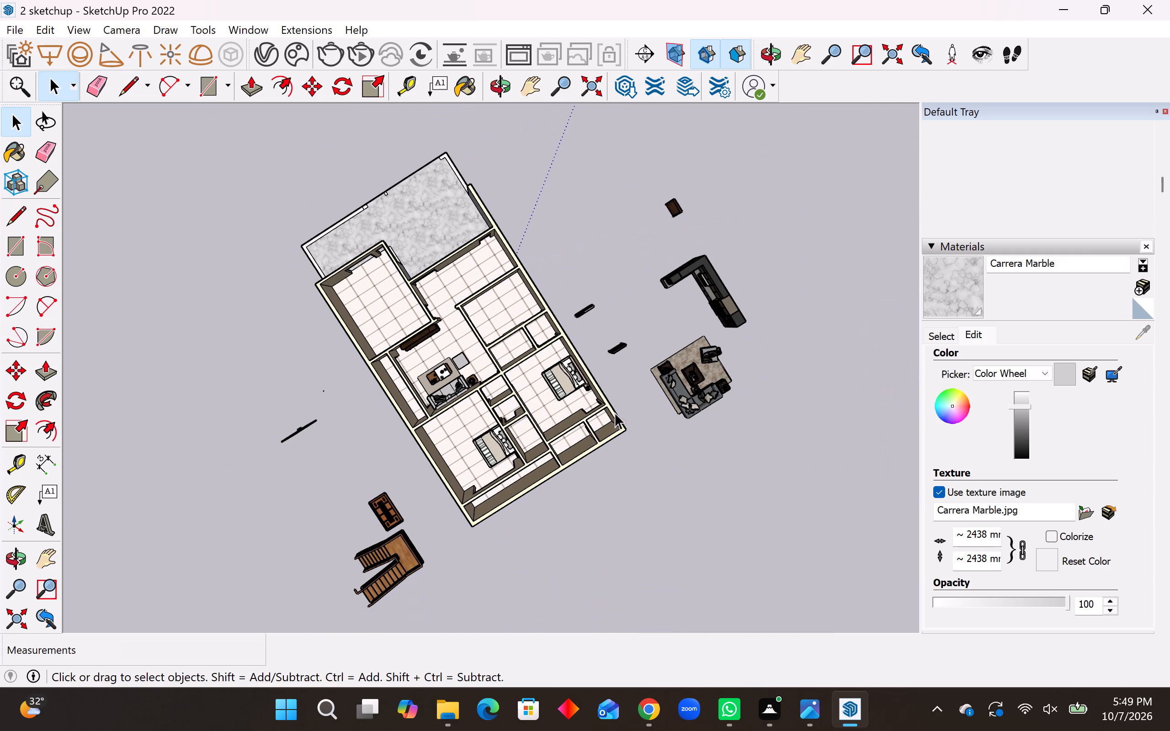
{"action": "left_click", "coordinate": [691, 409]}
{"action": "middle_click_drag", "start_coordinate": [583, 463], "coordinate": [415, 103]}
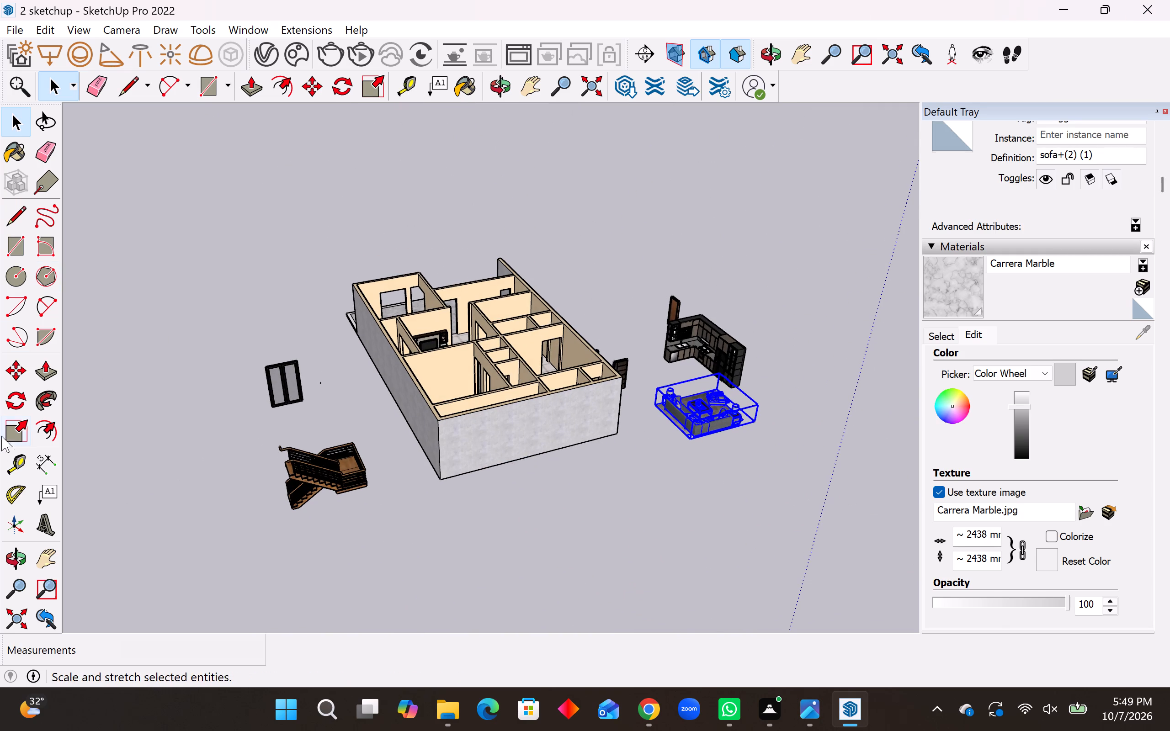
{"action": "left_click", "coordinate": [21, 421]}
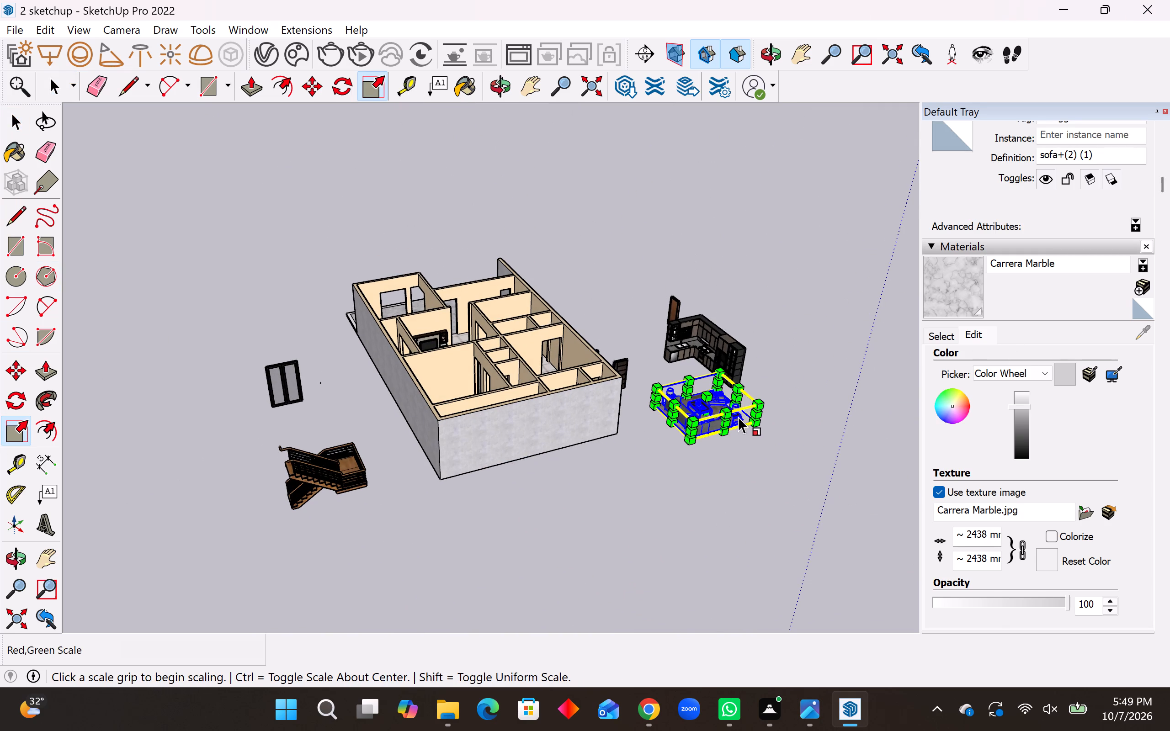
{"action": "left_click", "coordinate": [725, 424]}
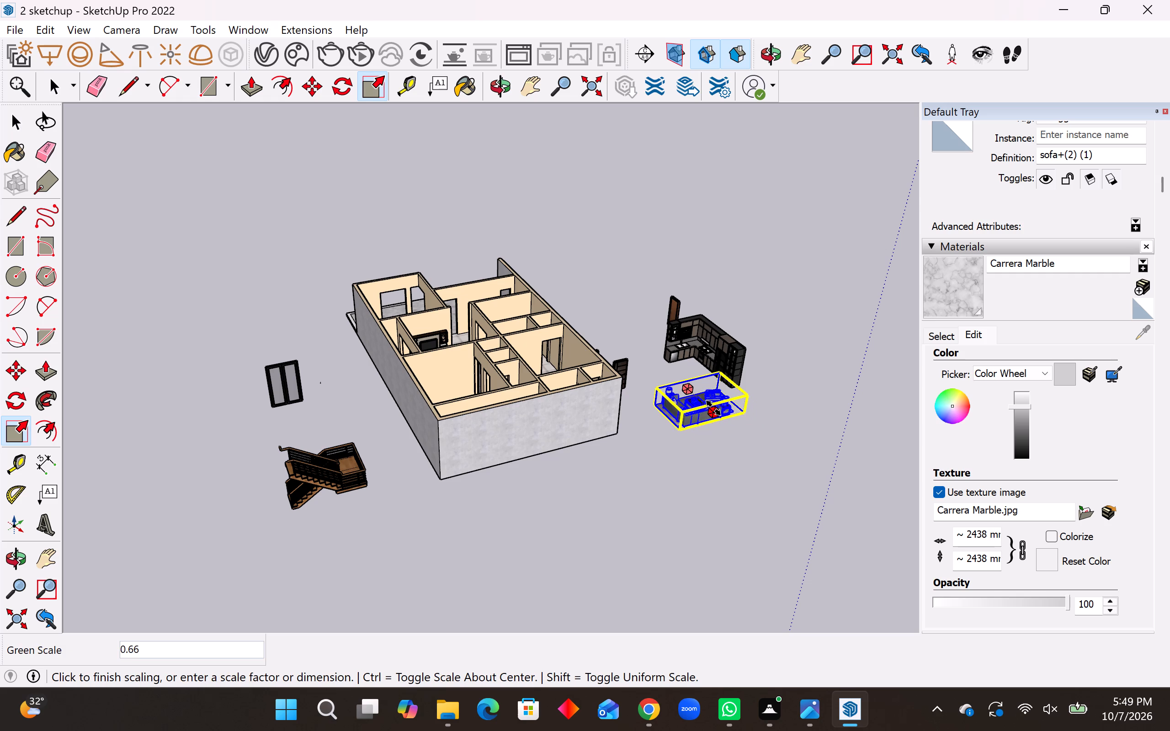
{"action": "left_click", "coordinate": [713, 408]}
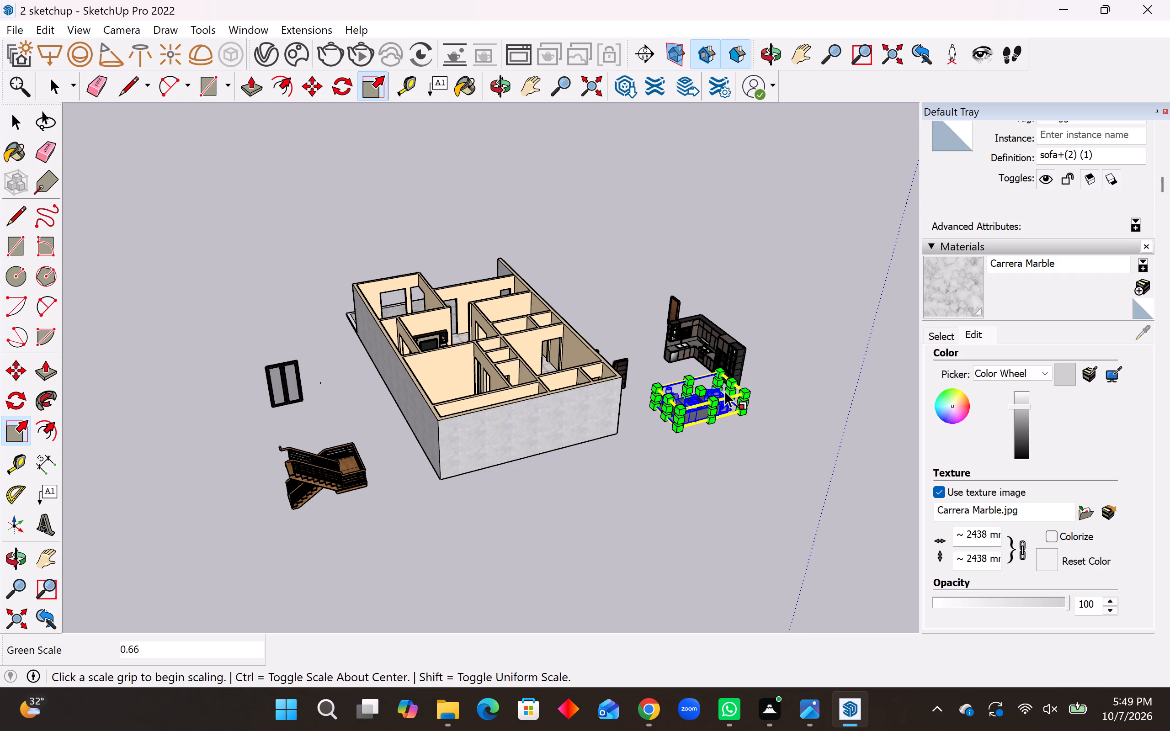
{"action": "left_click_drag", "start_coordinate": [728, 390], "coordinate": [732, 392]}
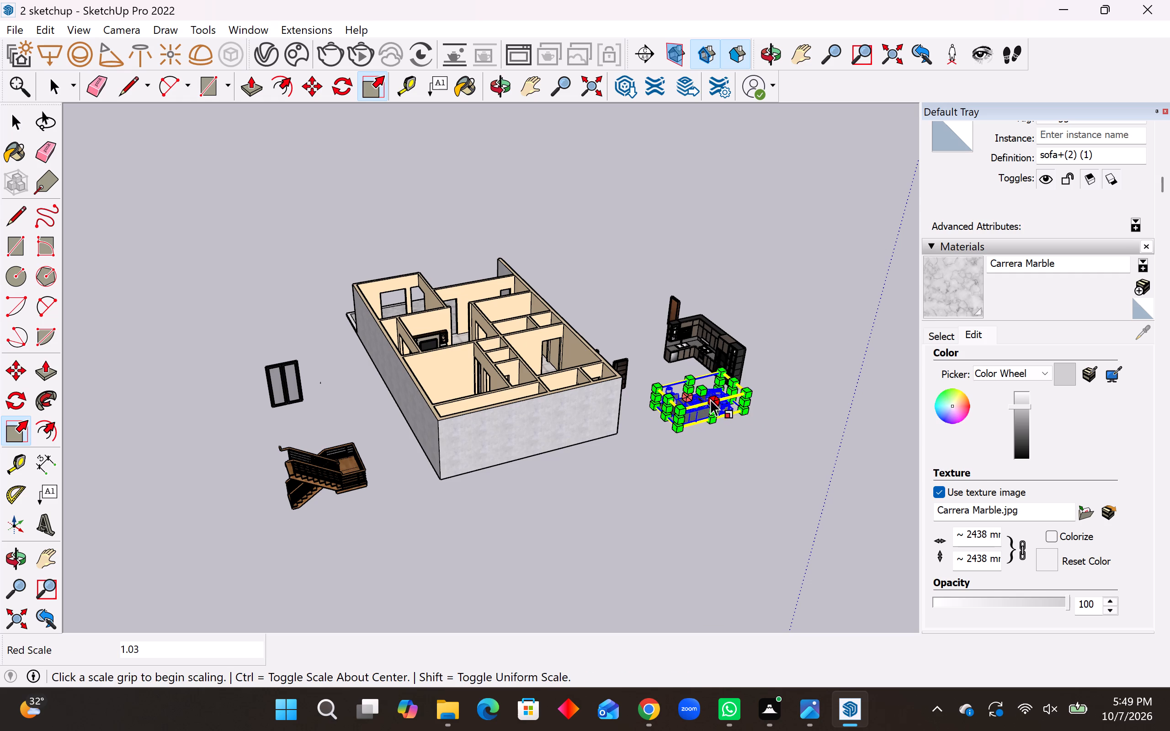
{"action": "left_click", "coordinate": [729, 392]}
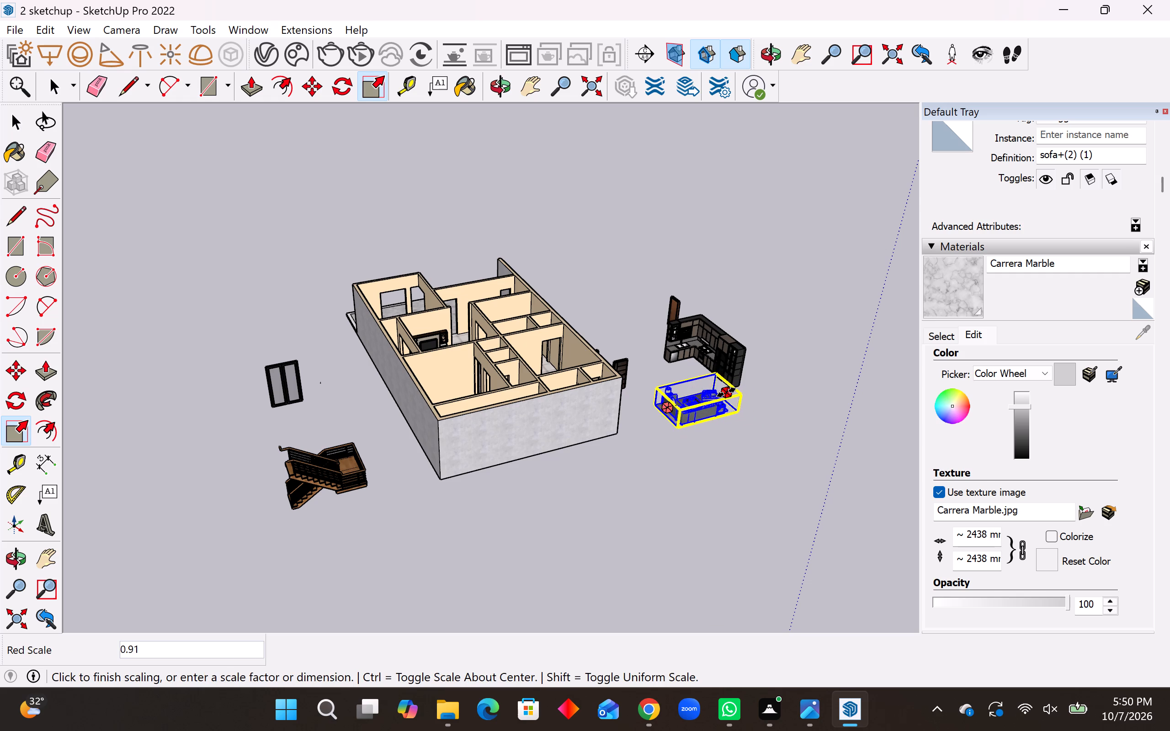
{"action": "left_click", "coordinate": [714, 397]}
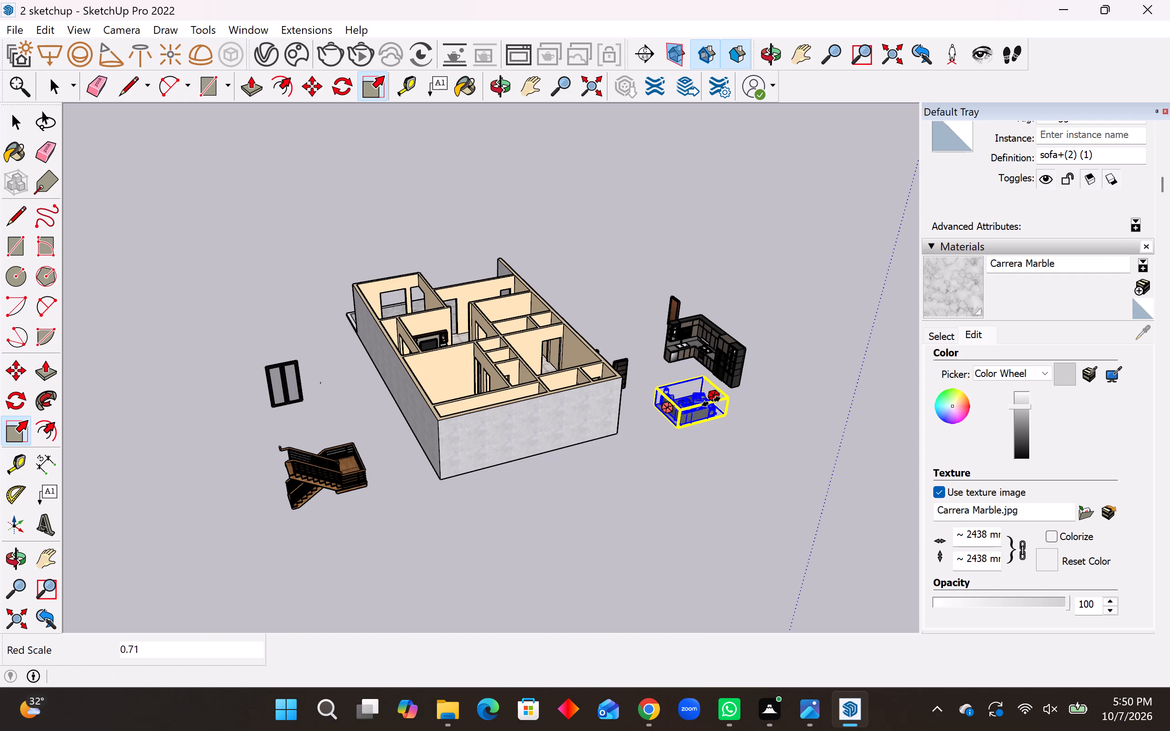
Move the L-shaped sofa set about 61' 5" into the front room, near the corner of the outer and partition walls.
{"action": "key", "text": "m"}
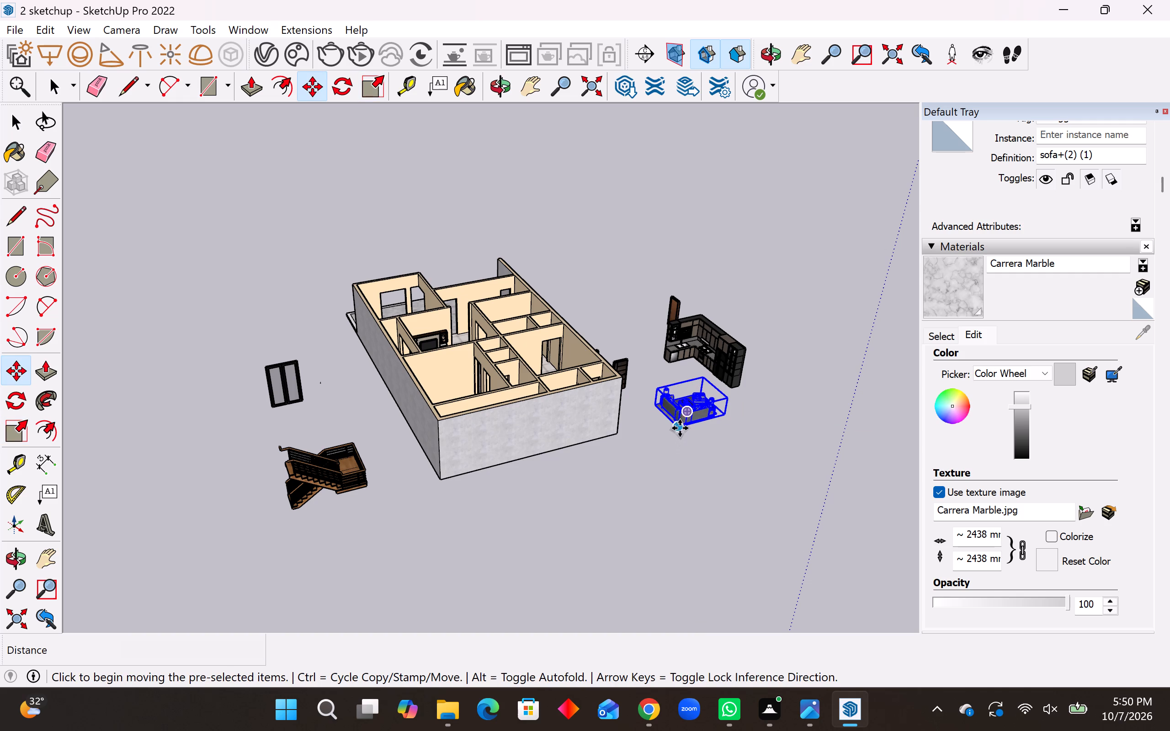
{"action": "scroll", "coordinate": [678, 436], "scroll_direction": "up", "scroll_amount": 13}
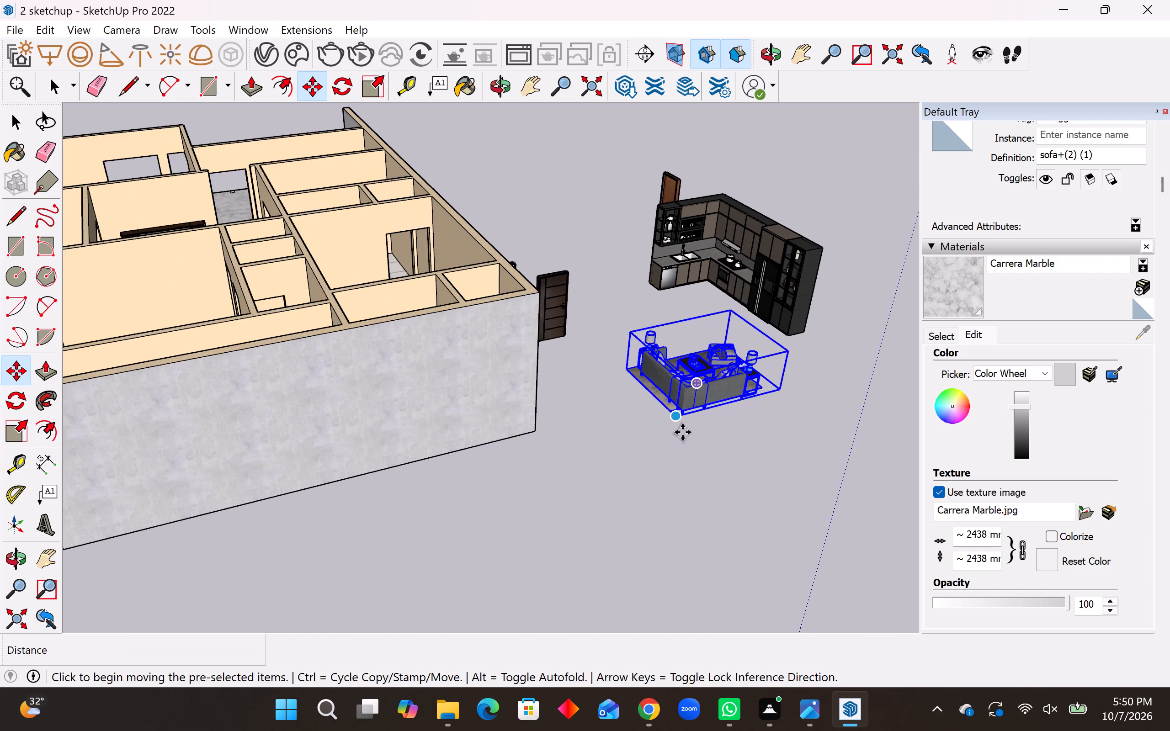
{"action": "scroll", "coordinate": [682, 432], "scroll_direction": "up", "scroll_amount": 3}
{"action": "left_click", "coordinate": [678, 416]}
{"action": "scroll", "coordinate": [800, 436], "scroll_direction": "down", "scroll_amount": 5}
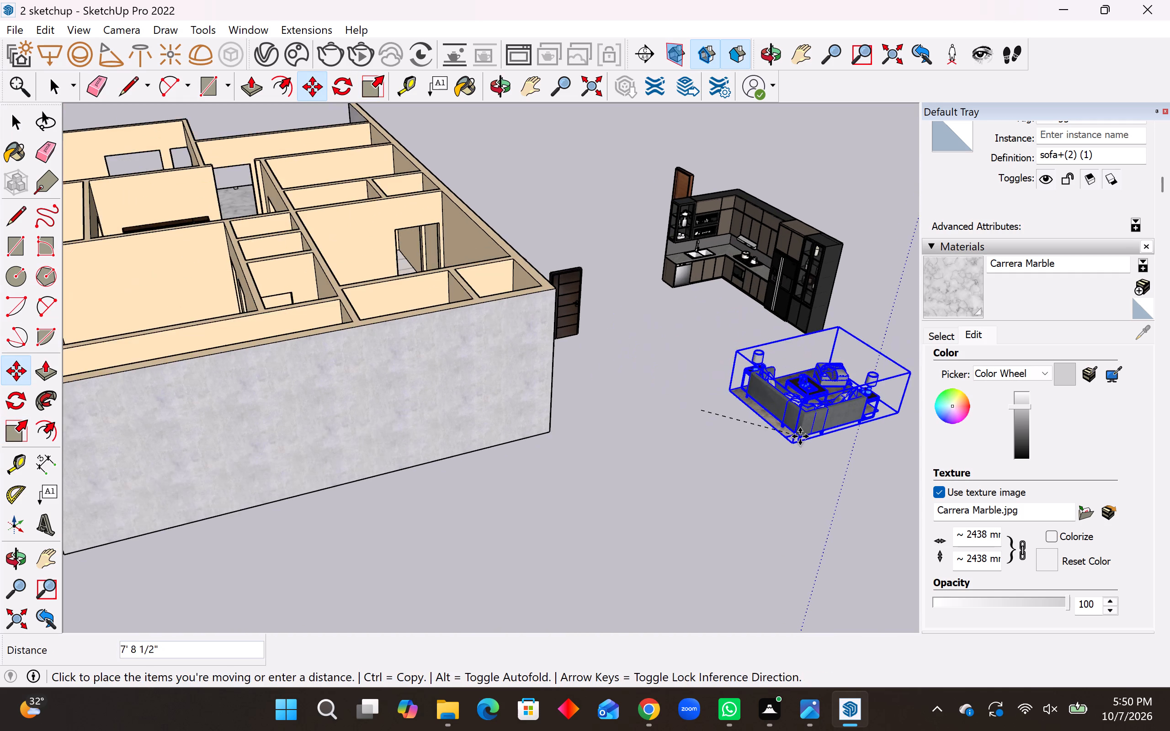
{"action": "scroll", "coordinate": [800, 436], "scroll_direction": "down", "scroll_amount": 13}
{"action": "middle_click_drag", "start_coordinate": [394, 333], "coordinate": [405, 595]}
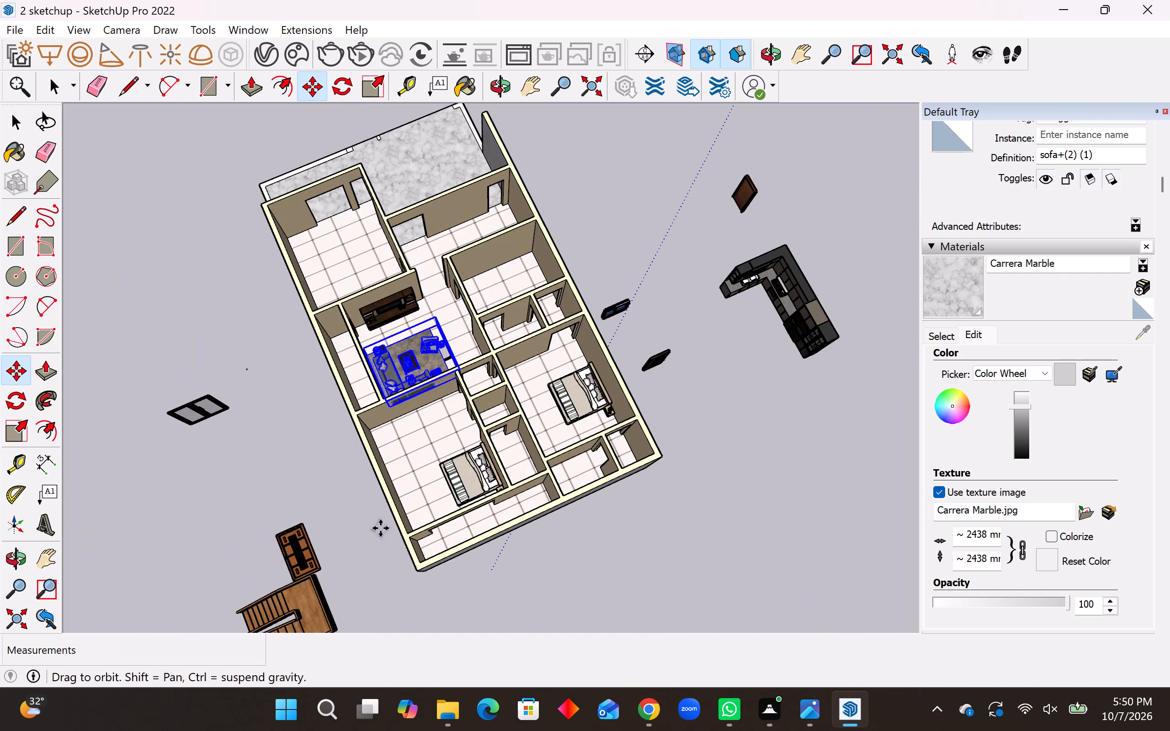
{"action": "scroll", "coordinate": [114, 33], "scroll_direction": "up", "scroll_amount": 4}
{"action": "scroll", "coordinate": [318, 162], "scroll_direction": "up", "scroll_amount": 4}
{"action": "scroll", "coordinate": [317, 261], "scroll_direction": "up", "scroll_amount": 10}
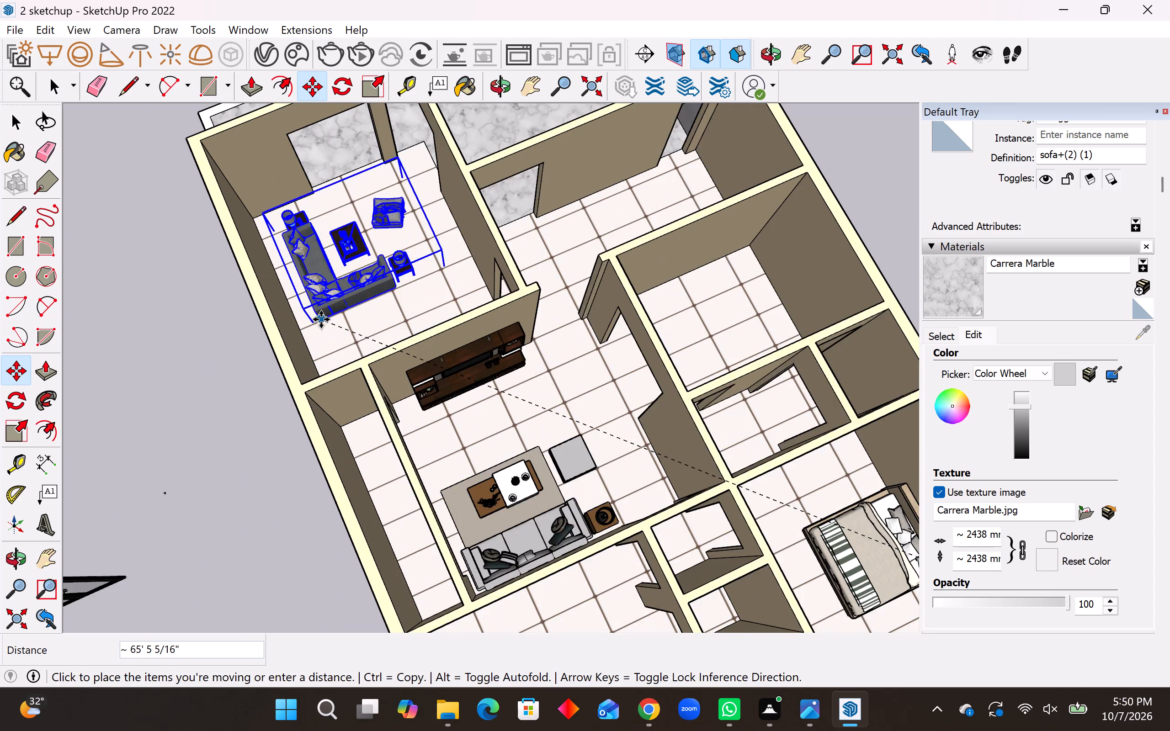
{"action": "scroll", "coordinate": [321, 319], "scroll_direction": "up", "scroll_amount": 2}
{"action": "scroll", "coordinate": [324, 356], "scroll_direction": "up", "scroll_amount": 1}
{"action": "middle_click_drag", "start_coordinate": [324, 357], "coordinate": [329, 443]}
{"action": "scroll", "coordinate": [348, 435], "scroll_direction": "up", "scroll_amount": 3}
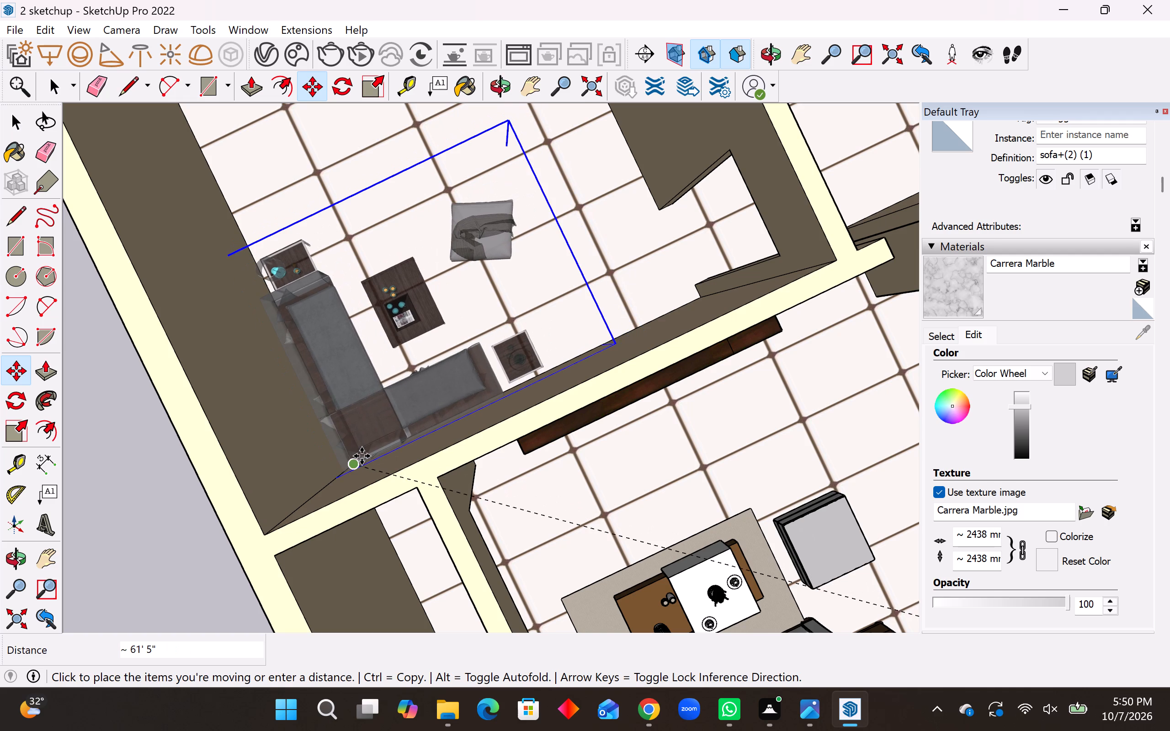
{"action": "left_click", "coordinate": [362, 456]}
Move the L-shaped sofa set about 13' along the red axis, out of the front room to beside the house's outer wall.
{"action": "middle_click_drag", "start_coordinate": [479, 409], "coordinate": [1029, 265]}
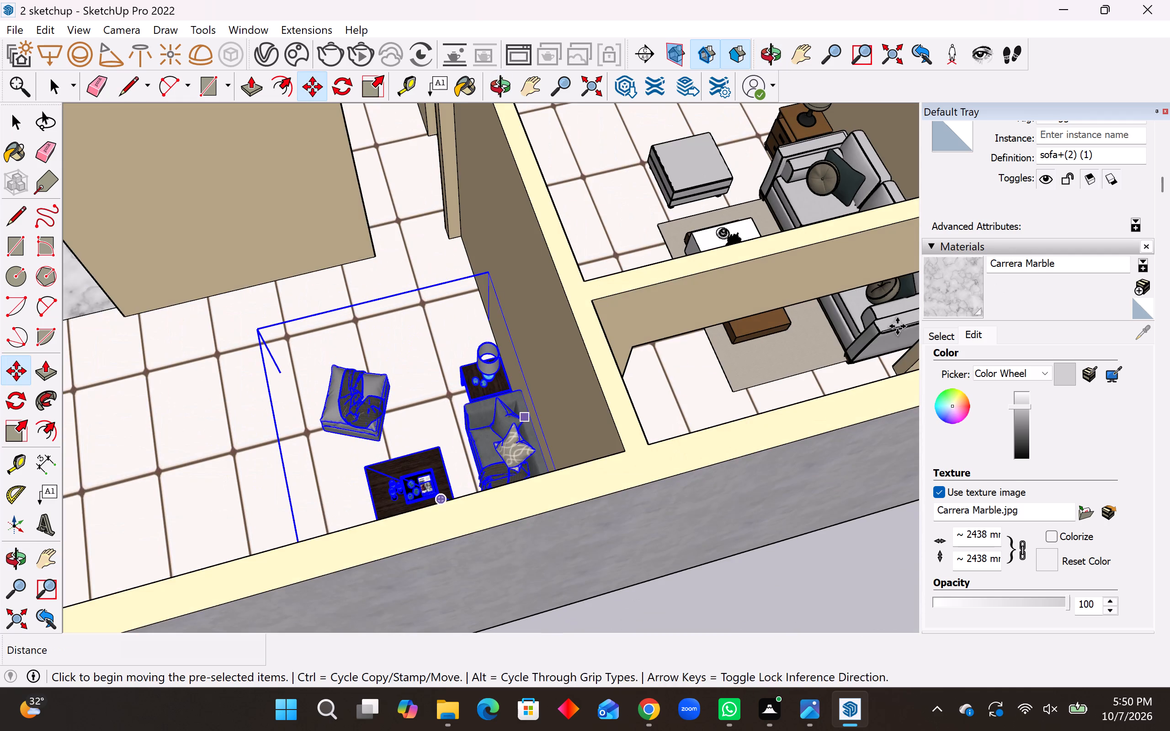
{"action": "scroll", "coordinate": [568, 378], "scroll_direction": "down", "scroll_amount": 10}
{"action": "scroll", "coordinate": [505, 391], "scroll_direction": "down", "scroll_amount": 4}
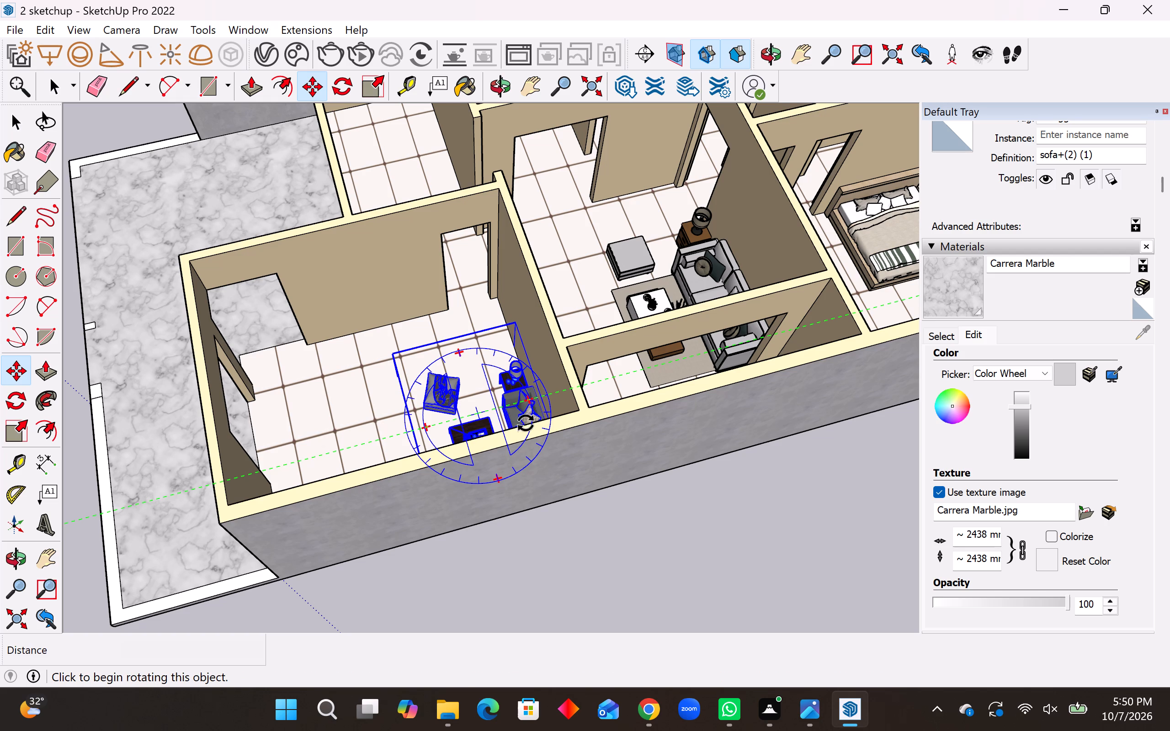
{"action": "scroll", "coordinate": [474, 452], "scroll_direction": "down", "scroll_amount": 3}
{"action": "middle_click_drag", "start_coordinate": [474, 431], "coordinate": [932, 431]}
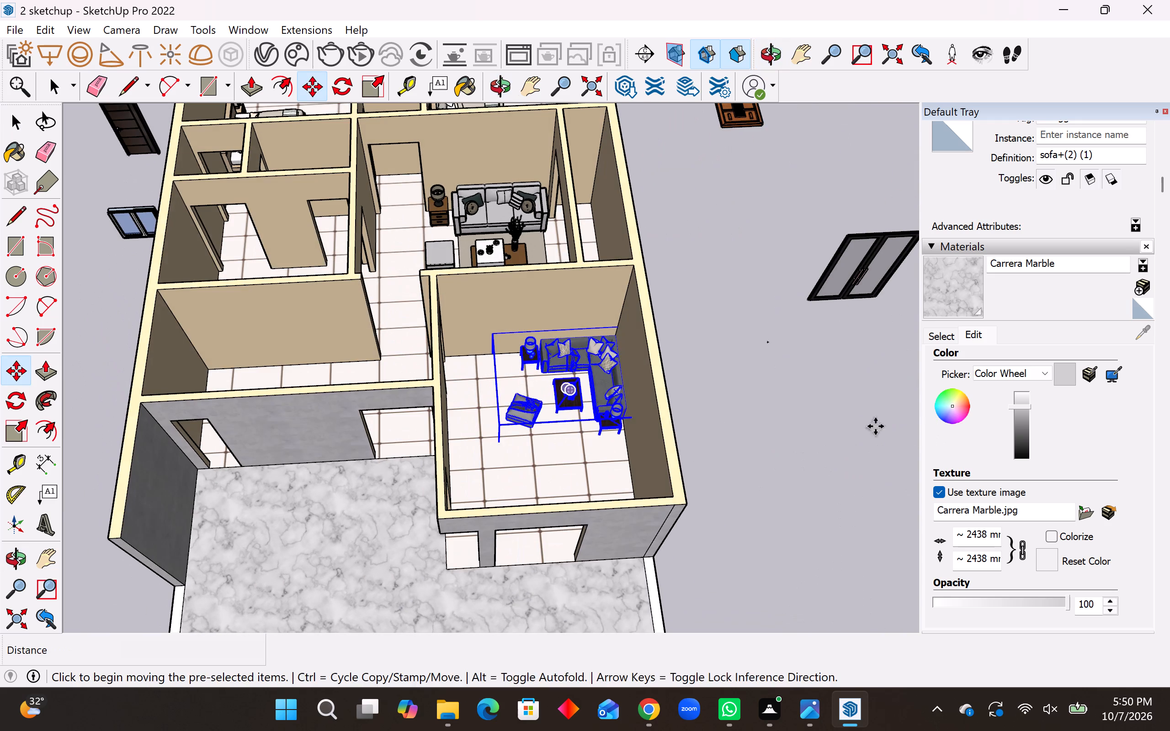
{"action": "middle_click_drag", "start_coordinate": [626, 417], "coordinate": [630, 376]}
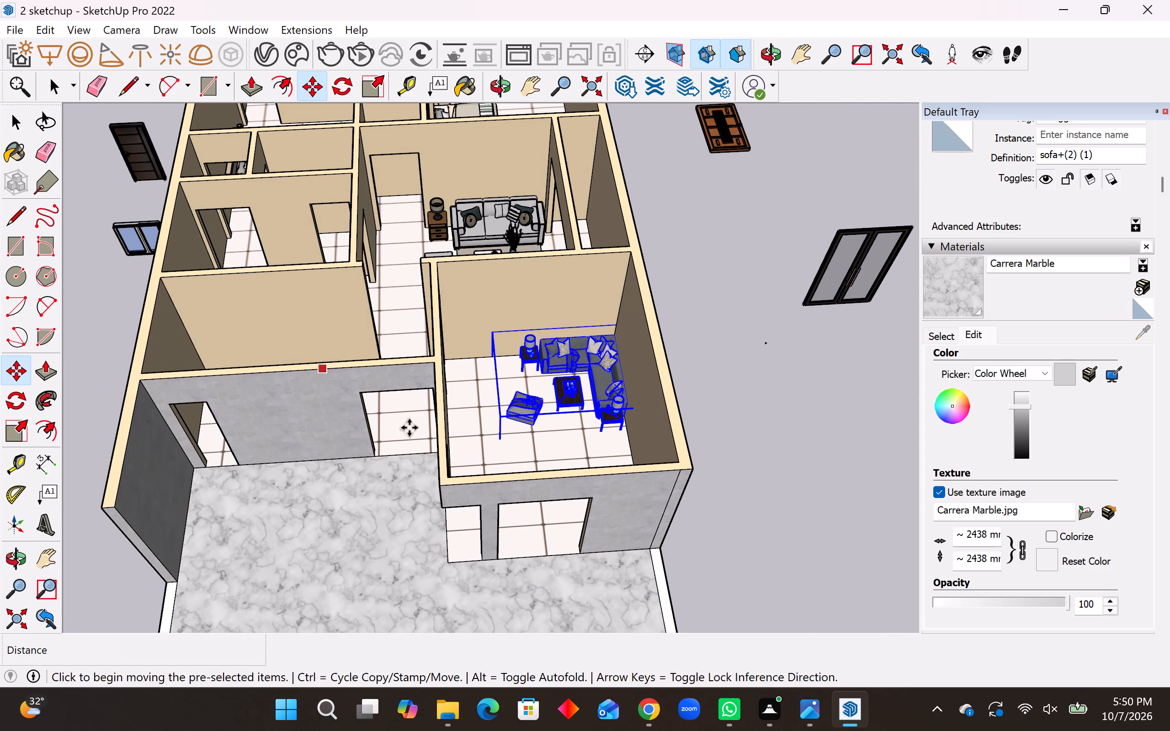
{"action": "scroll", "coordinate": [503, 456], "scroll_direction": "up", "scroll_amount": 11}
{"action": "scroll", "coordinate": [661, 452], "scroll_direction": "up", "scroll_amount": 3}
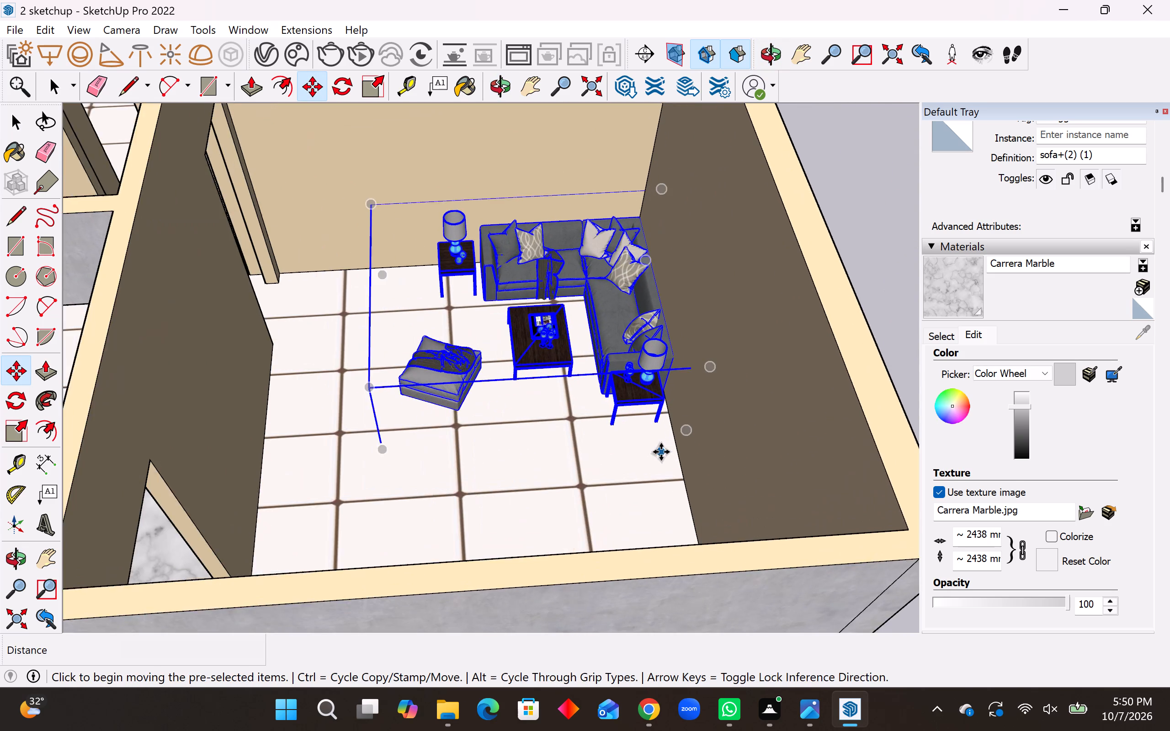
{"action": "scroll", "coordinate": [661, 452], "scroll_direction": "up", "scroll_amount": 4}
{"action": "left_click", "coordinate": [693, 424]}
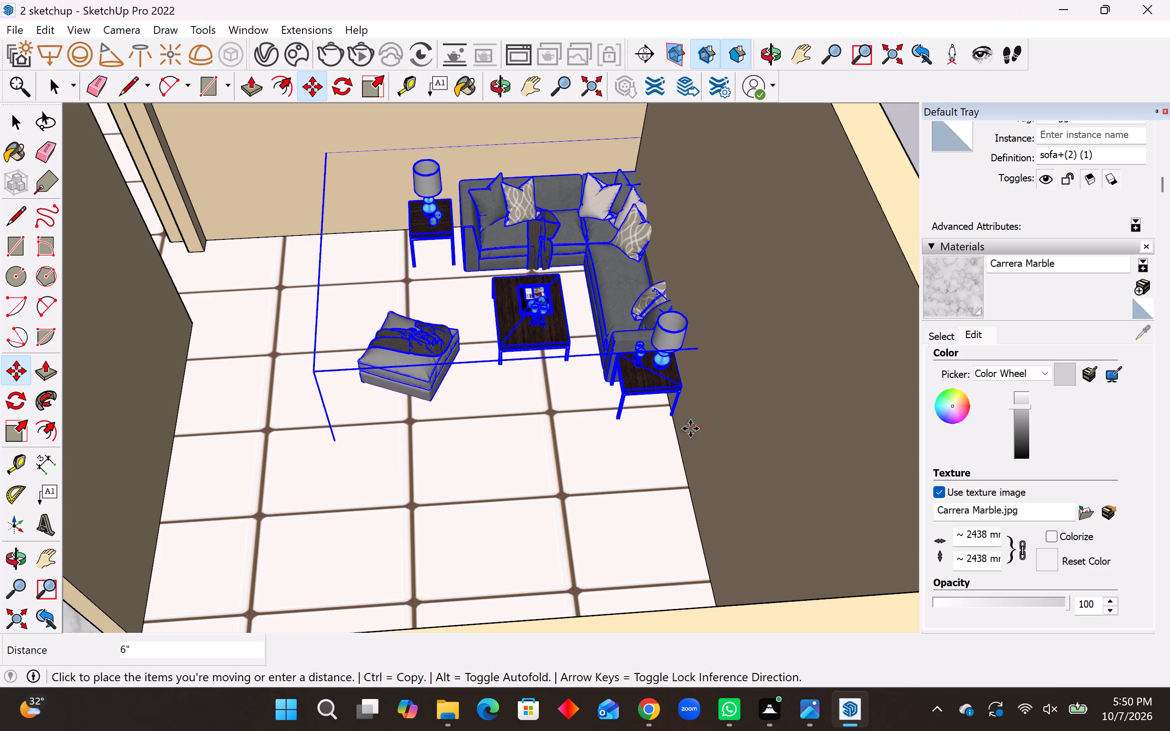
{"action": "scroll", "coordinate": [533, 422], "scroll_direction": "down", "scroll_amount": 11}
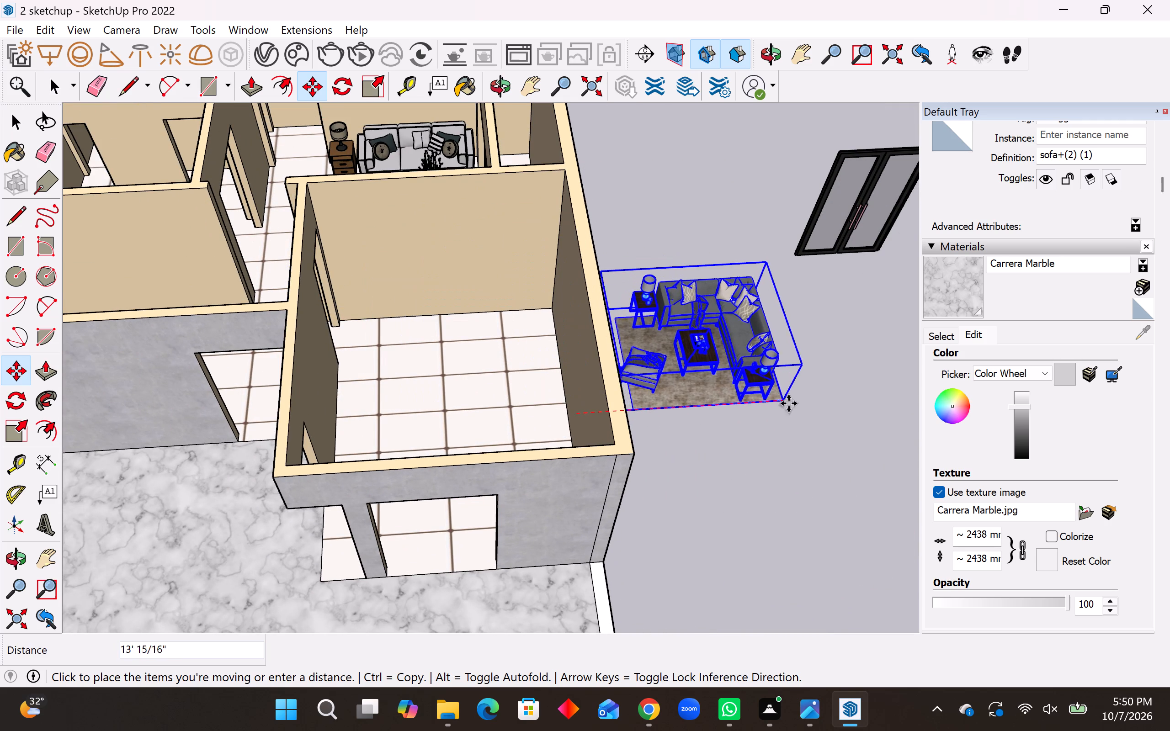
{"action": "left_click", "coordinate": [800, 403]}
Move the L-shaped sofa set by its bottom back corner about 14' 7" into the front room's inner corner, resting on the floor.
{"action": "middle_click_drag", "start_coordinate": [776, 374], "coordinate": [600, 265]}
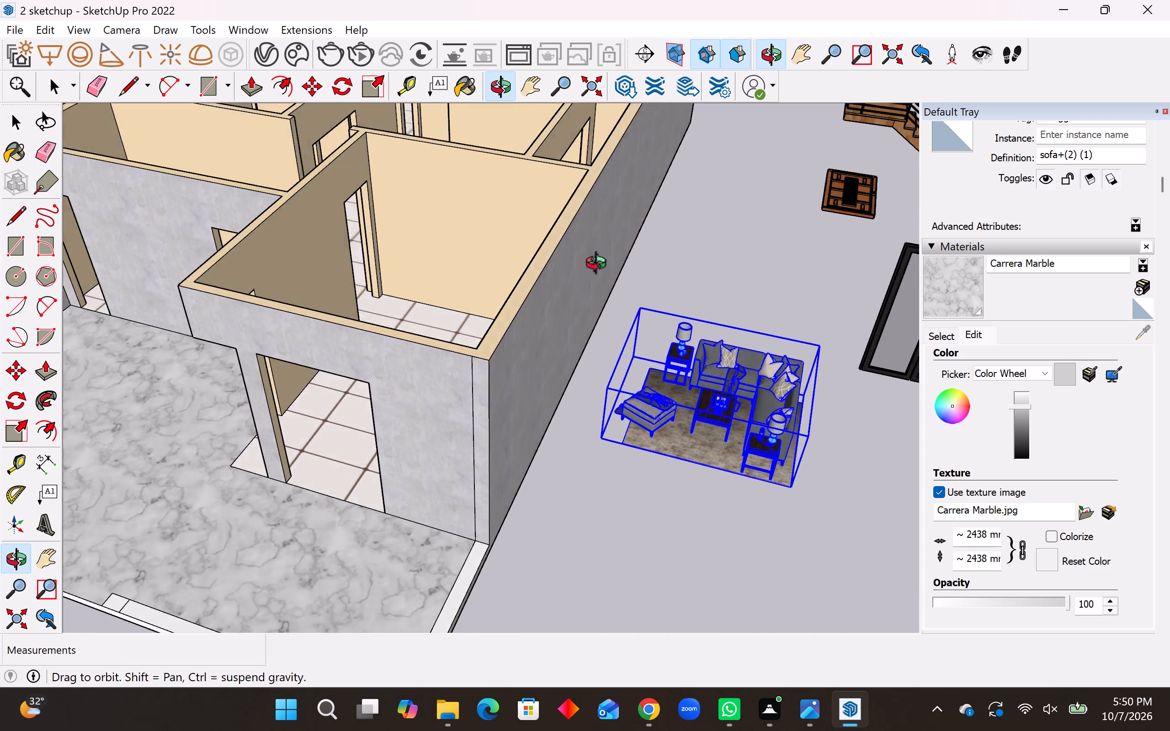
{"action": "middle_click_drag", "start_coordinate": [600, 265], "coordinate": [447, 187]}
{"action": "scroll", "coordinate": [764, 388], "scroll_direction": "up", "scroll_amount": 8}
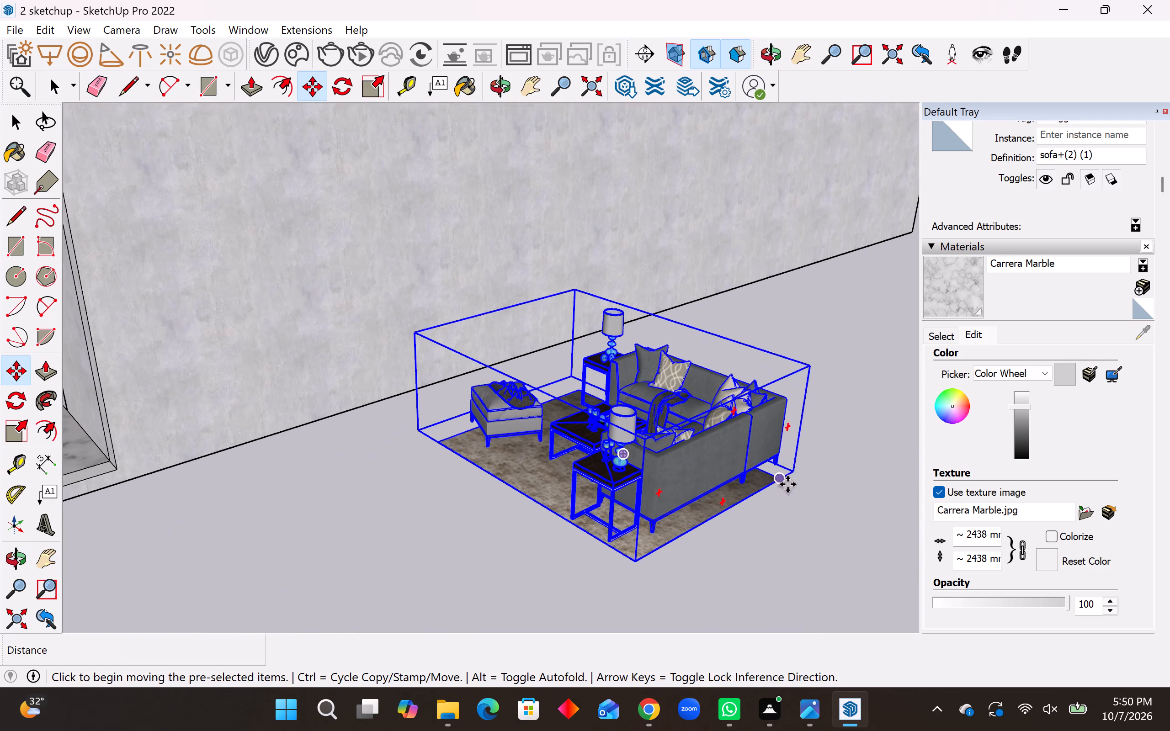
{"action": "left_click", "coordinate": [799, 472]}
{"action": "middle_click_drag", "start_coordinate": [765, 465], "coordinate": [773, 478]}
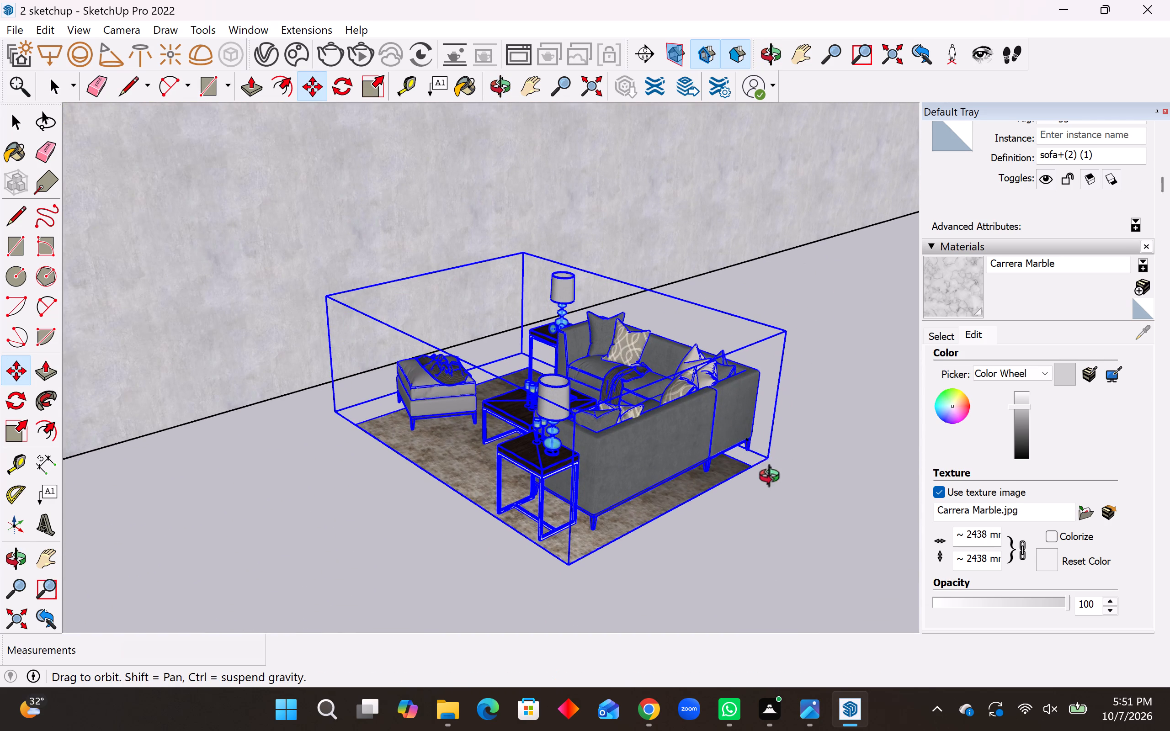
{"action": "middle_click_drag", "start_coordinate": [773, 478], "coordinate": [873, 568]}
{"action": "middle_click_drag", "start_coordinate": [568, 365], "coordinate": [659, 464]}
{"action": "scroll", "coordinate": [587, 405], "scroll_direction": "up", "scroll_amount": 7}
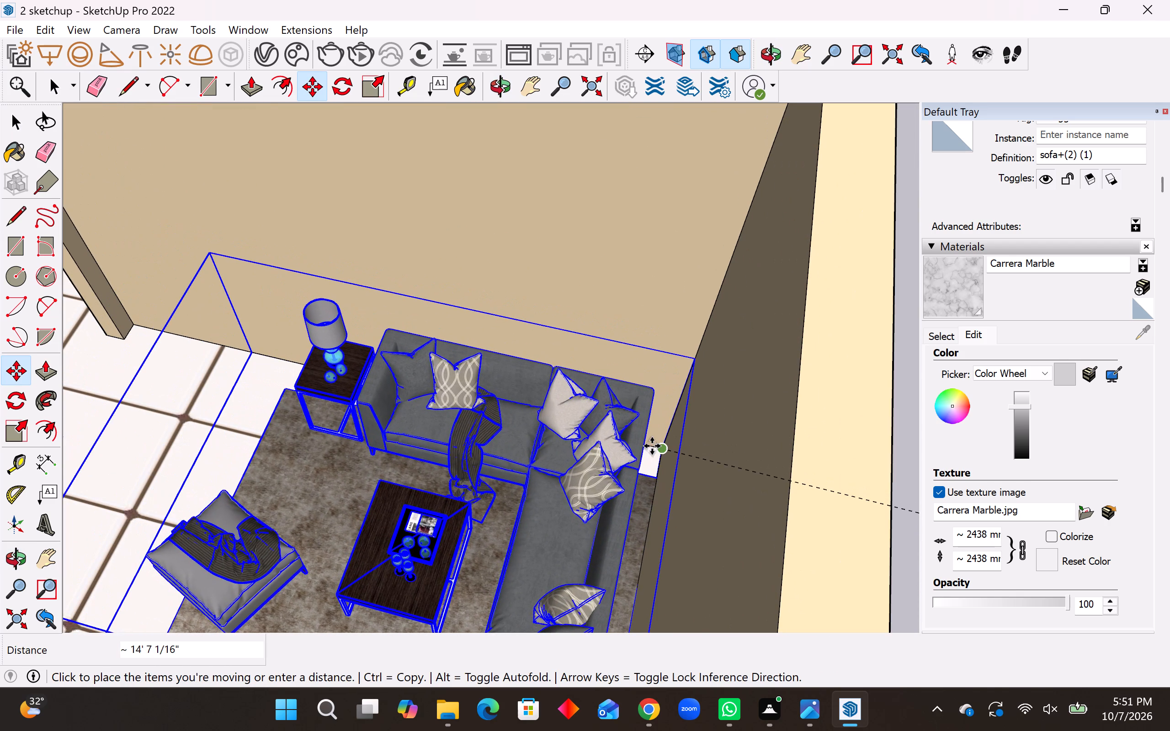
{"action": "left_click", "coordinate": [652, 446]}
Scale the L-shaped sofa set in the front room to about 1.33 along the green axis and 1.15 along the red axis.
{"action": "scroll", "coordinate": [673, 404], "scroll_direction": "down", "scroll_amount": 9}
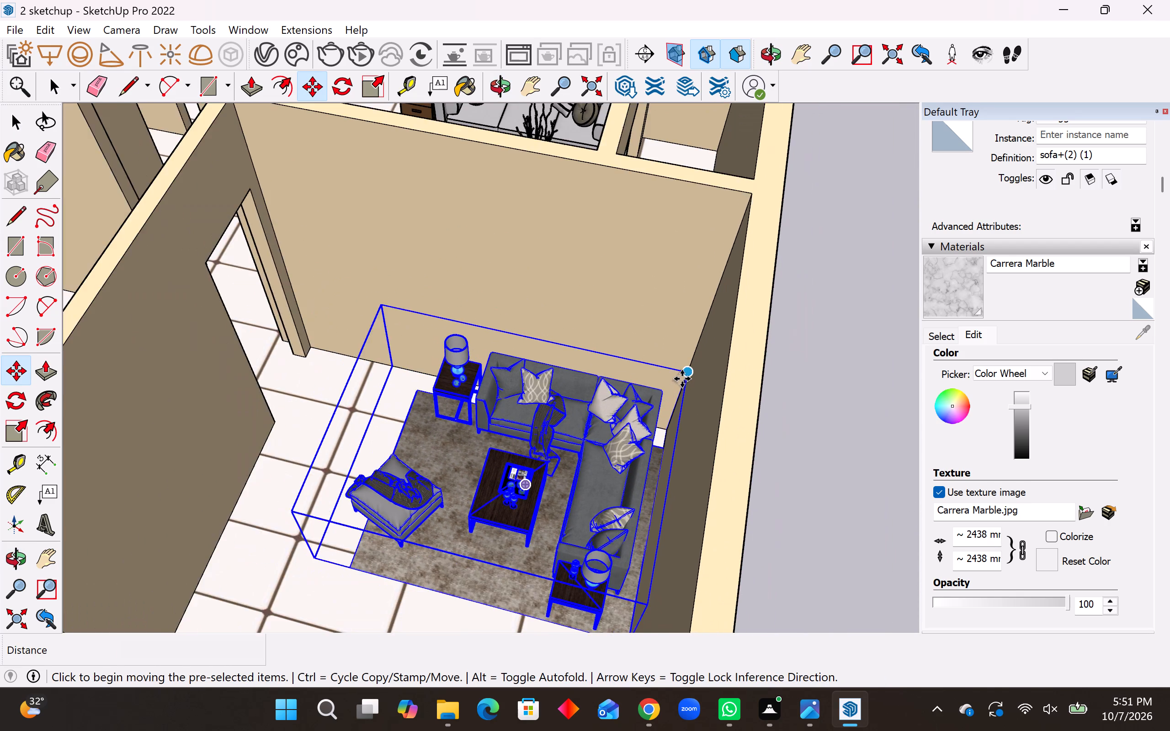
{"action": "scroll", "coordinate": [682, 379], "scroll_direction": "down", "scroll_amount": 9}
{"action": "left_click", "coordinate": [14, 432]}
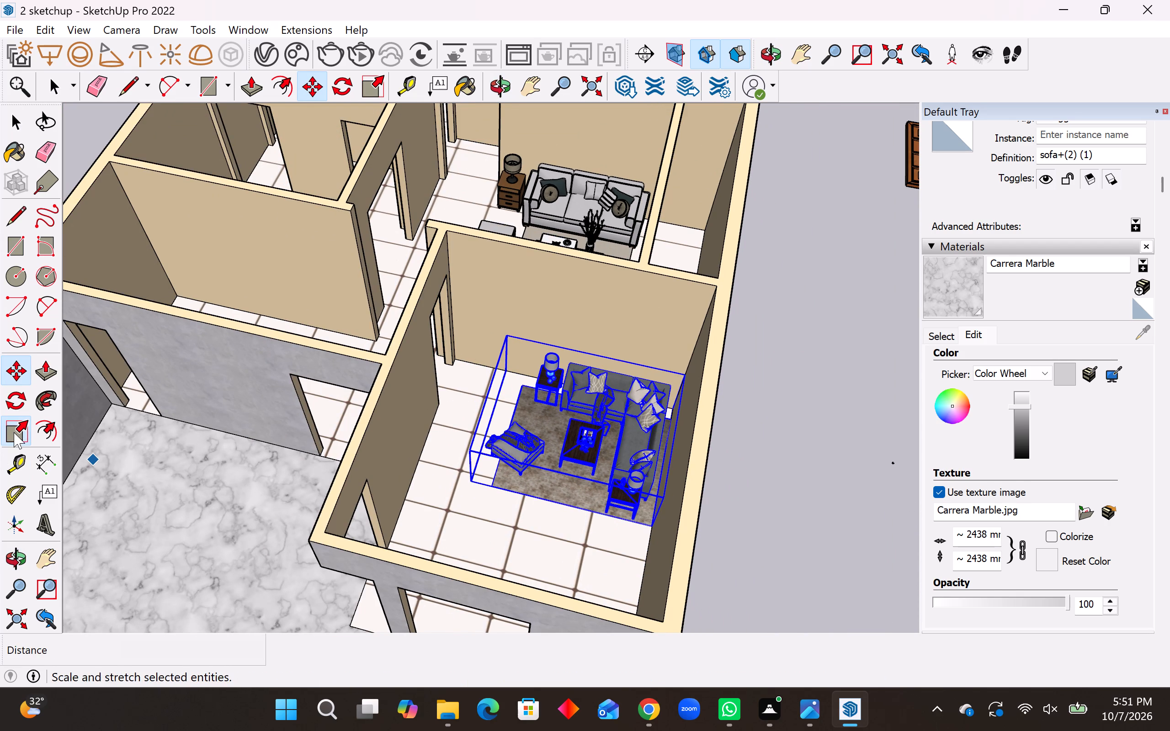
{"action": "left_click", "coordinate": [563, 490]}
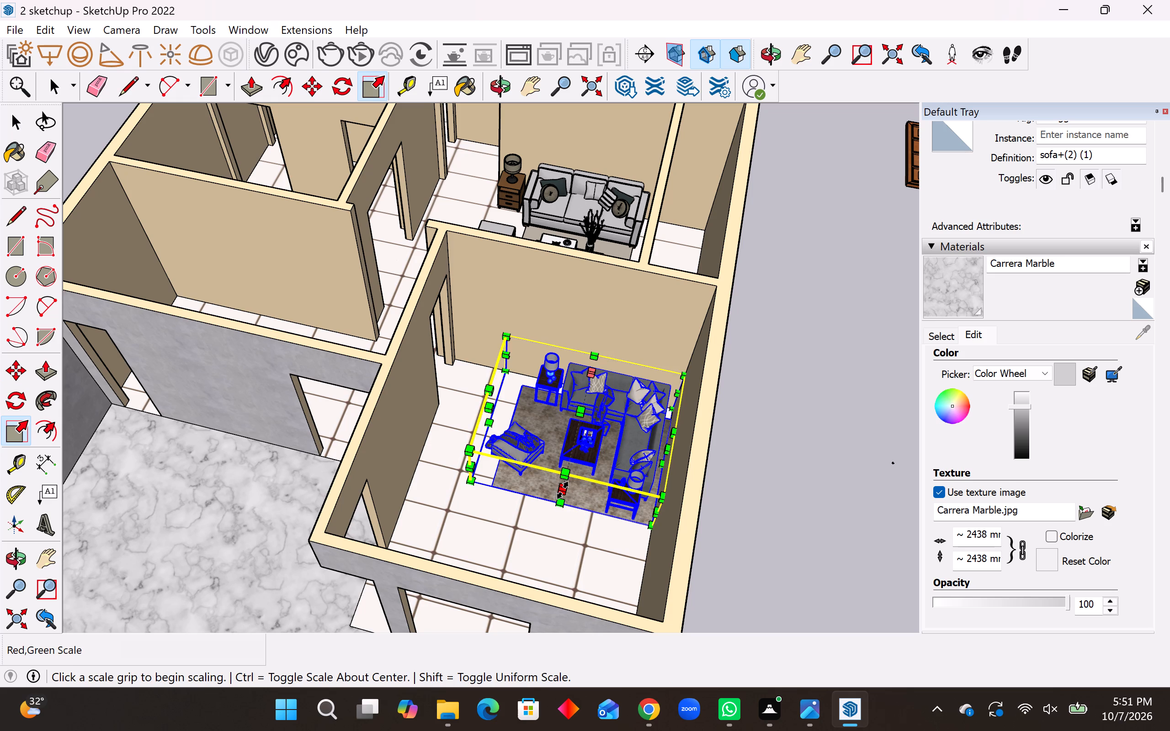
{"action": "left_click", "coordinate": [555, 534]}
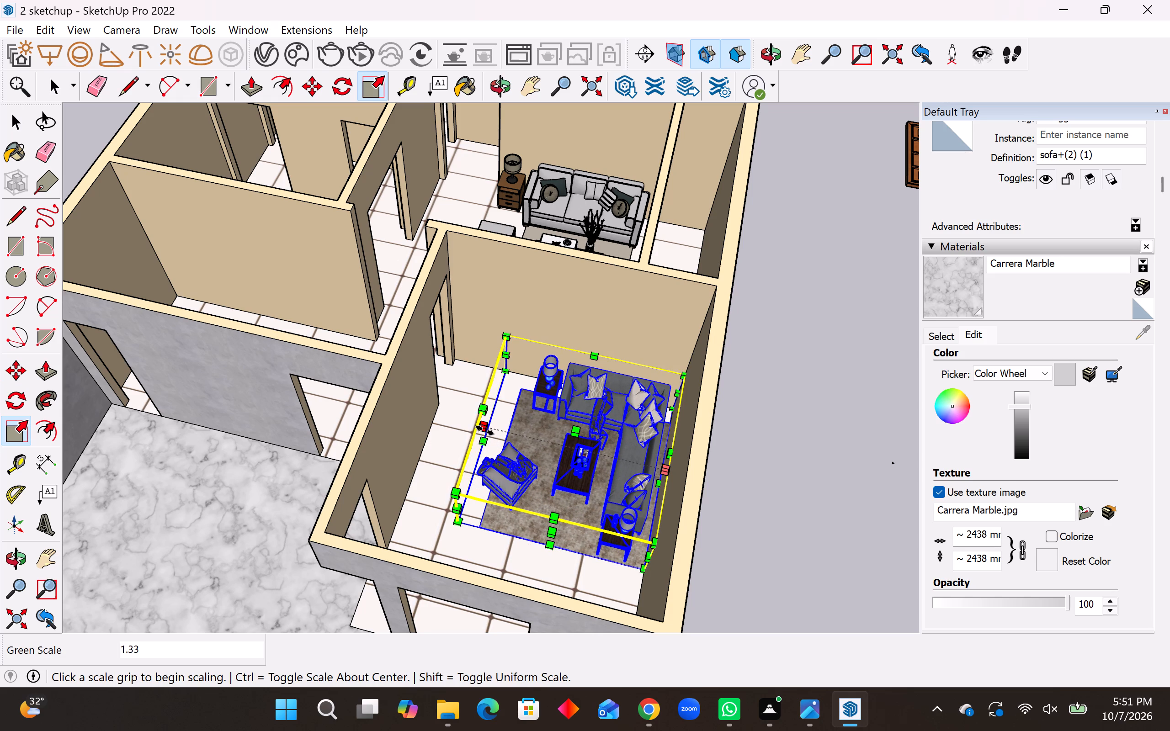
{"action": "double_click", "coordinate": [485, 430]}
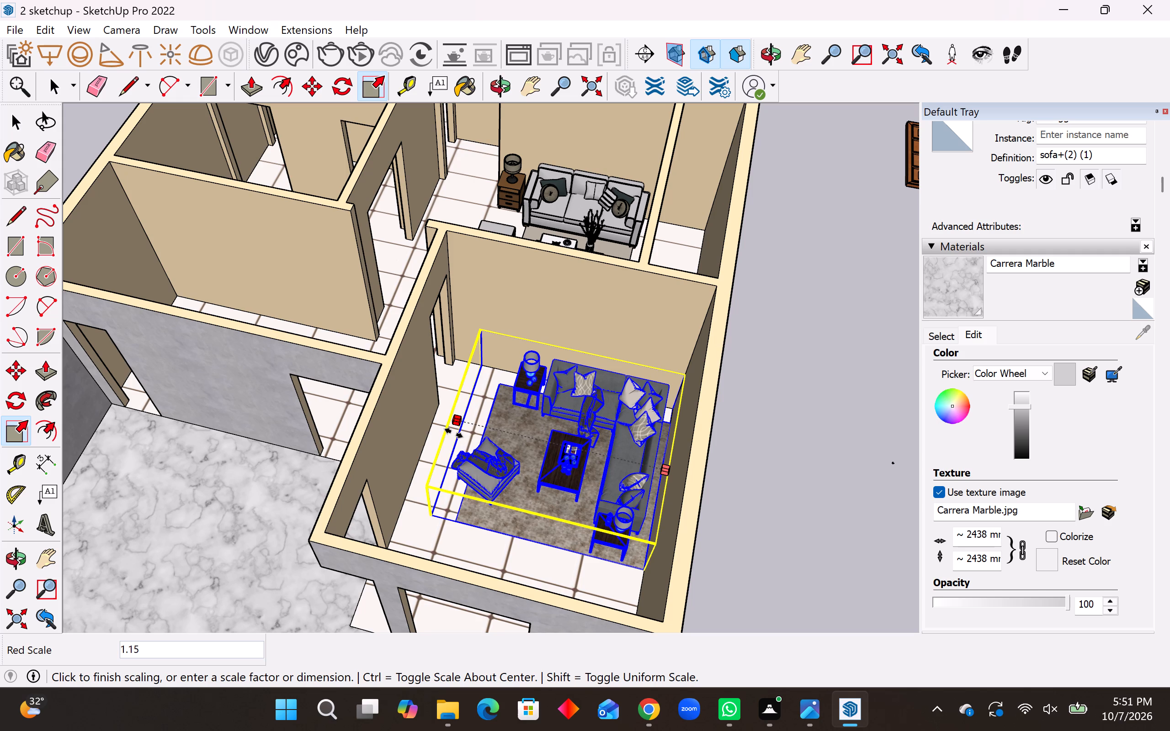
{"action": "left_click", "coordinate": [454, 433]}
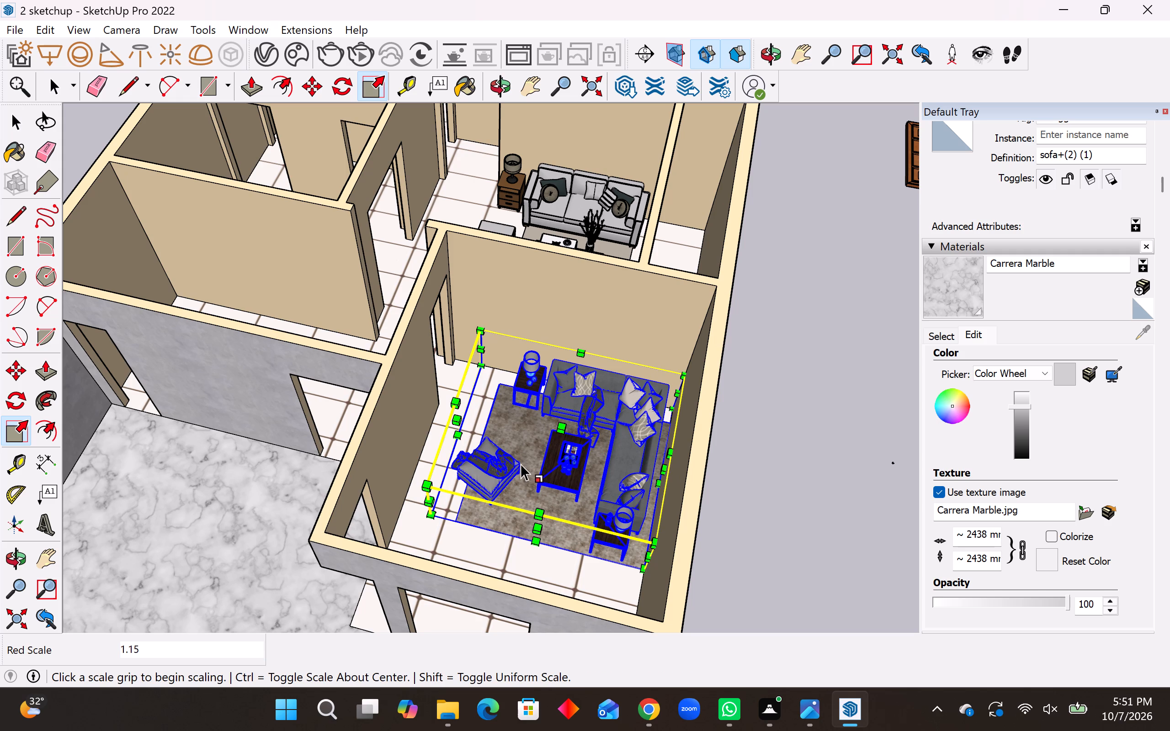
Explode the L-shaped sofa set component into its separate pieces and clear the selection.
{"action": "right_click", "coordinate": [596, 434]}
{"action": "left_click", "coordinate": [673, 327]}
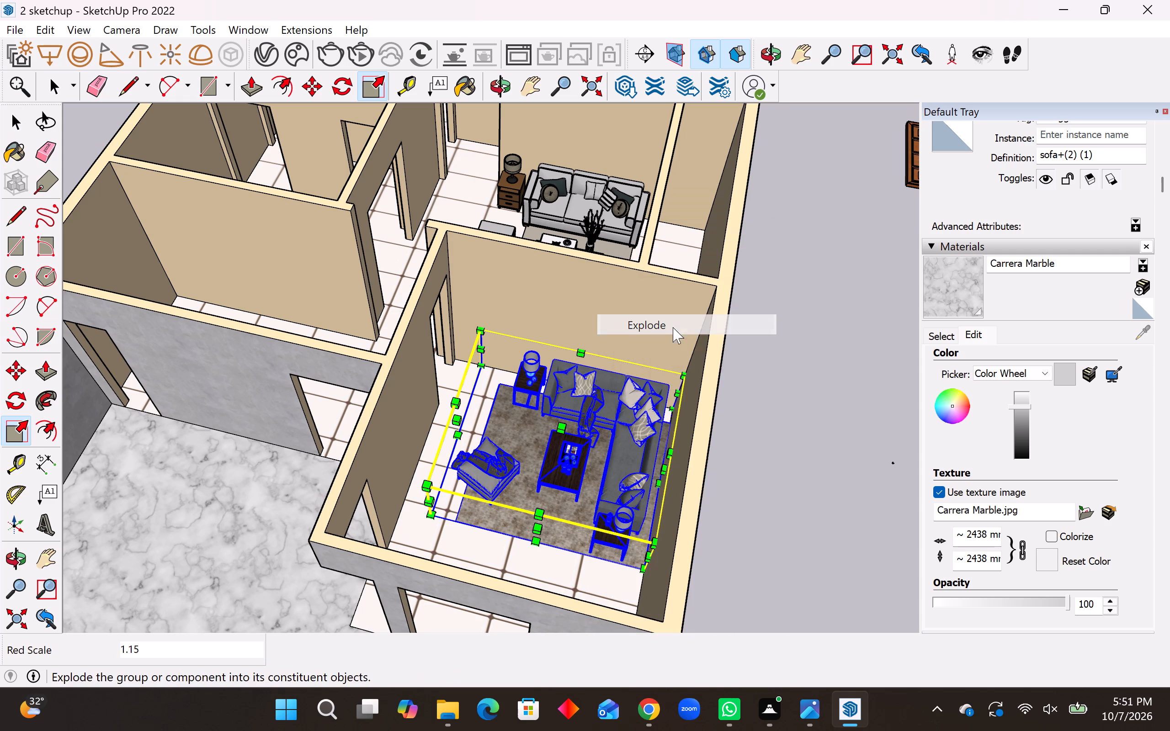
{"action": "left_click", "coordinate": [759, 371]}
{"action": "left_click", "coordinate": [759, 467]}
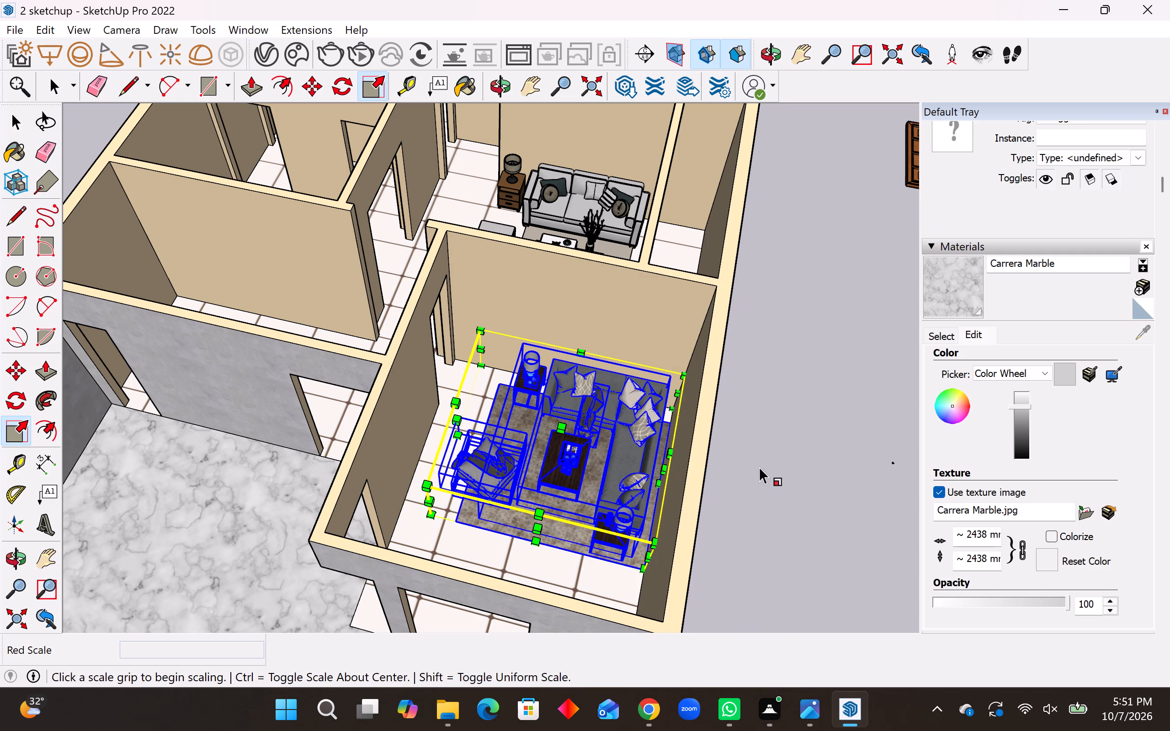
{"action": "left_click", "coordinate": [794, 458]}
{"action": "key", "text": "space"}
{"action": "left_click", "coordinate": [788, 458]}
Delete the throw blankets lying on the L-shaped sofa and on the ottoman.
{"action": "left_click", "coordinate": [590, 403]}
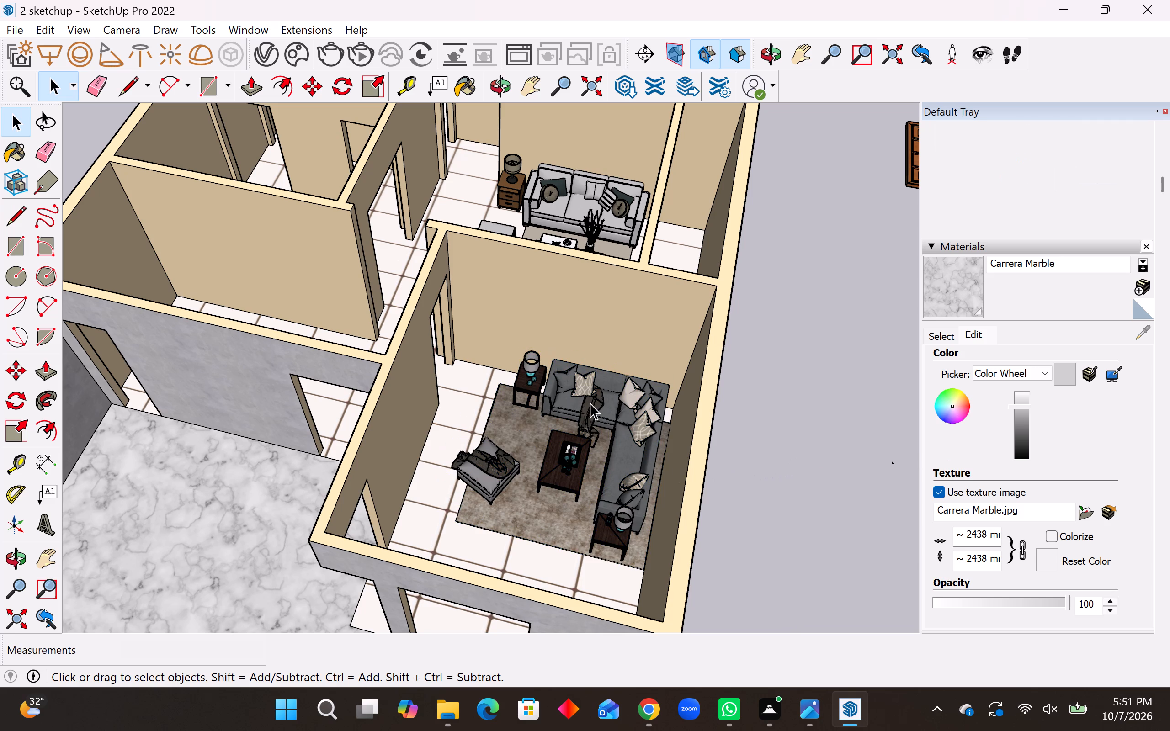
{"action": "key", "text": "Delete"}
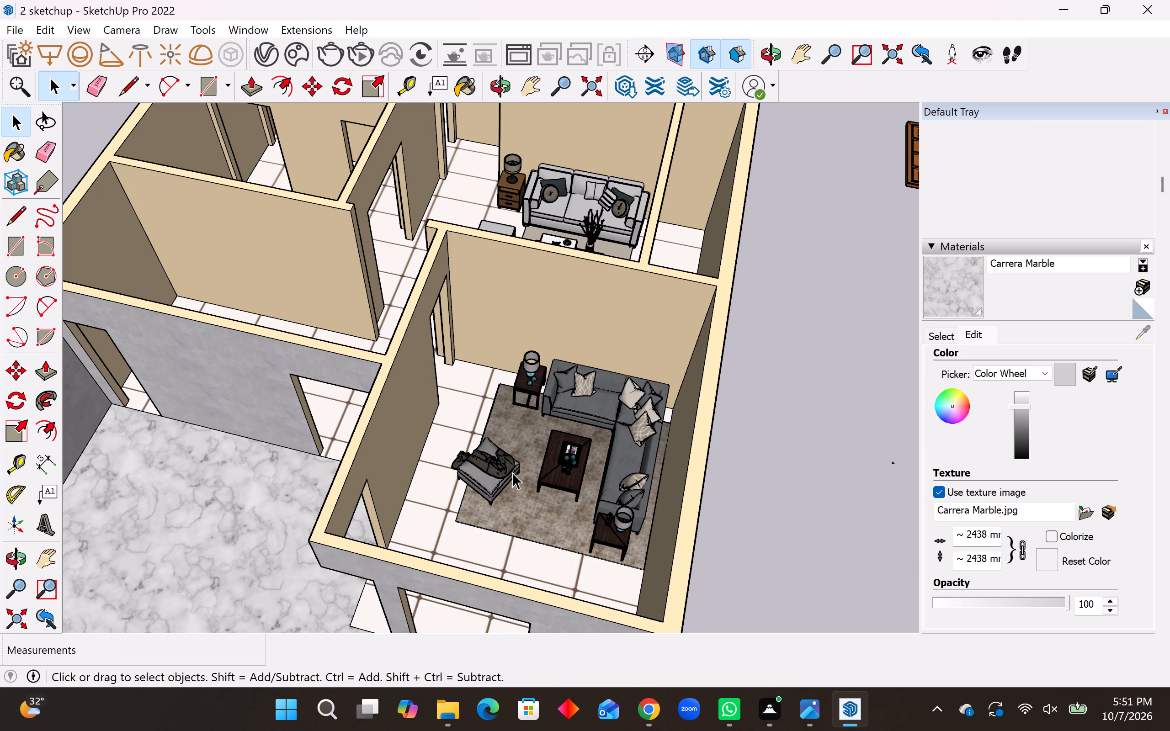
{"action": "left_click", "coordinate": [505, 469]}
{"action": "key", "text": "Delete"}
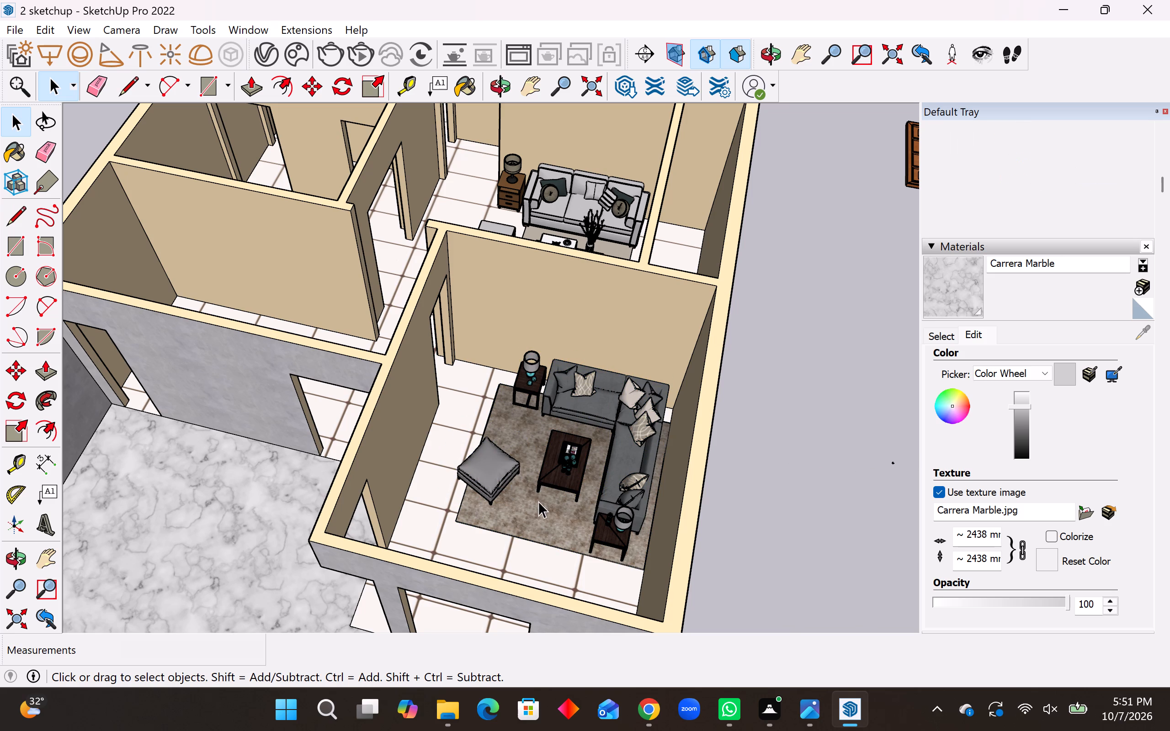
Delete the ottoman's cushion, base and remaining parts from the front room's rug, leaving nothing selected.
{"action": "left_click", "coordinate": [483, 470]}
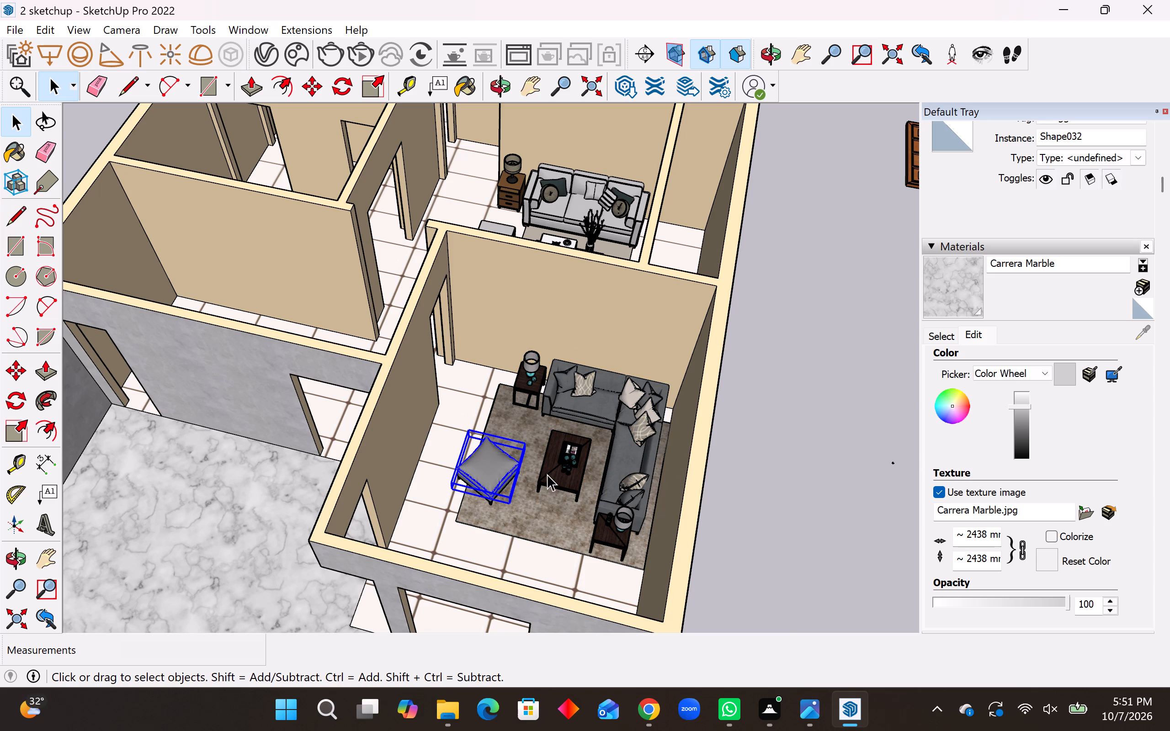
{"action": "key", "text": "Delete"}
{"action": "left_click", "coordinate": [497, 479]}
{"action": "key", "text": "Delete"}
{"action": "left_click", "coordinate": [492, 486]}
{"action": "key", "text": "Delete"}
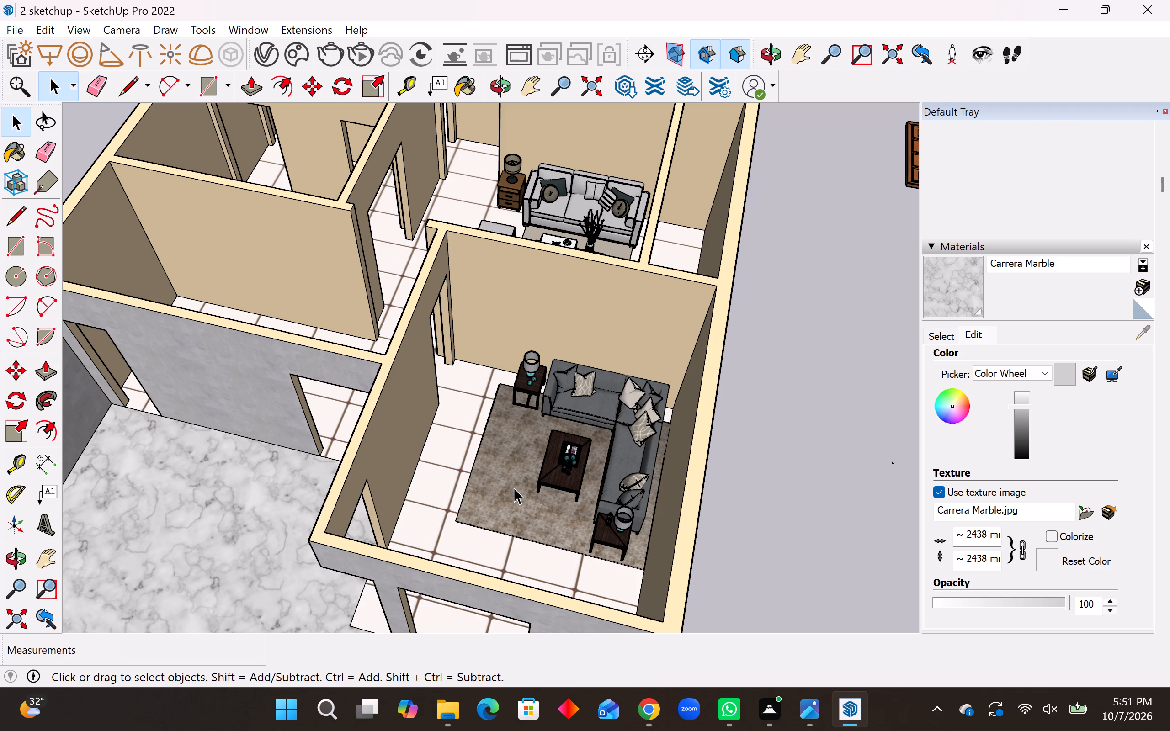
{"action": "key", "text": "space"}
{"action": "left_click", "coordinate": [754, 510]}
Examine the whole house layout, its empty rooms, and the unplaced kitchen unit, doors and windows outside the walls.
{"action": "scroll", "coordinate": [724, 516], "scroll_direction": "down", "scroll_amount": 11}
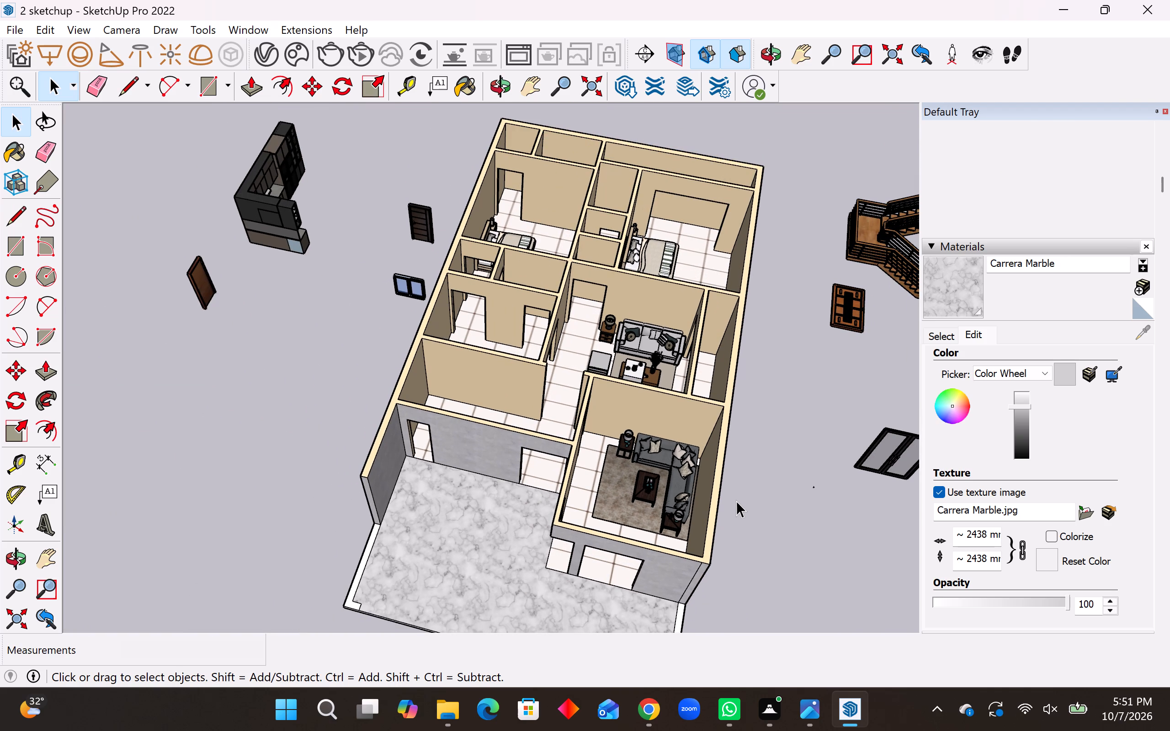
{"action": "scroll", "coordinate": [705, 511], "scroll_direction": "down", "scroll_amount": 4}
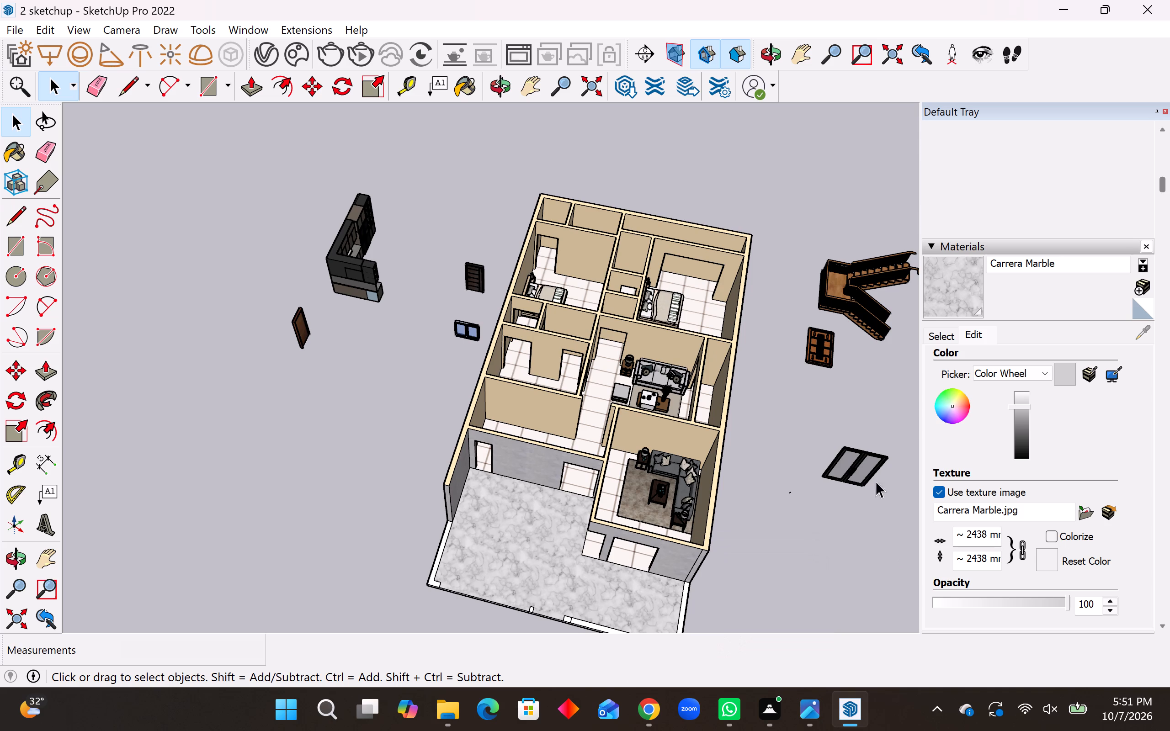
{"action": "scroll", "coordinate": [378, 399], "scroll_direction": "down", "scroll_amount": 6}
{"action": "scroll", "coordinate": [368, 352], "scroll_direction": "up", "scroll_amount": 5}
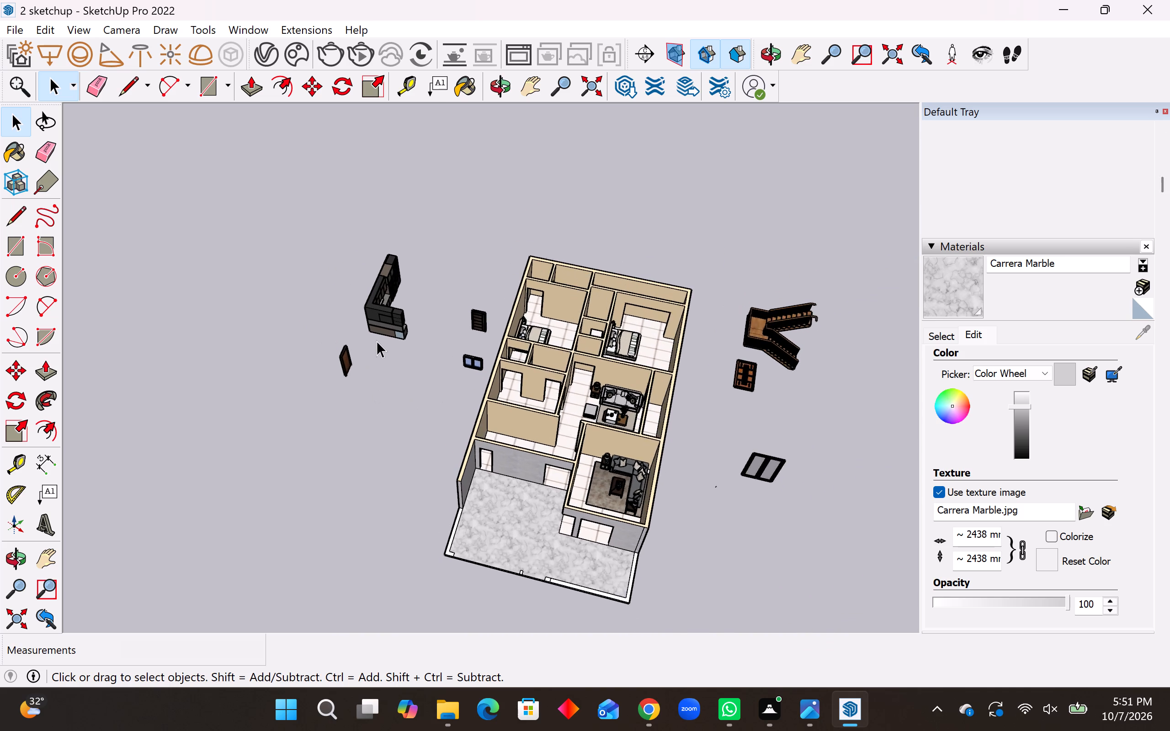
{"action": "scroll", "coordinate": [377, 341], "scroll_direction": "up", "scroll_amount": 10}
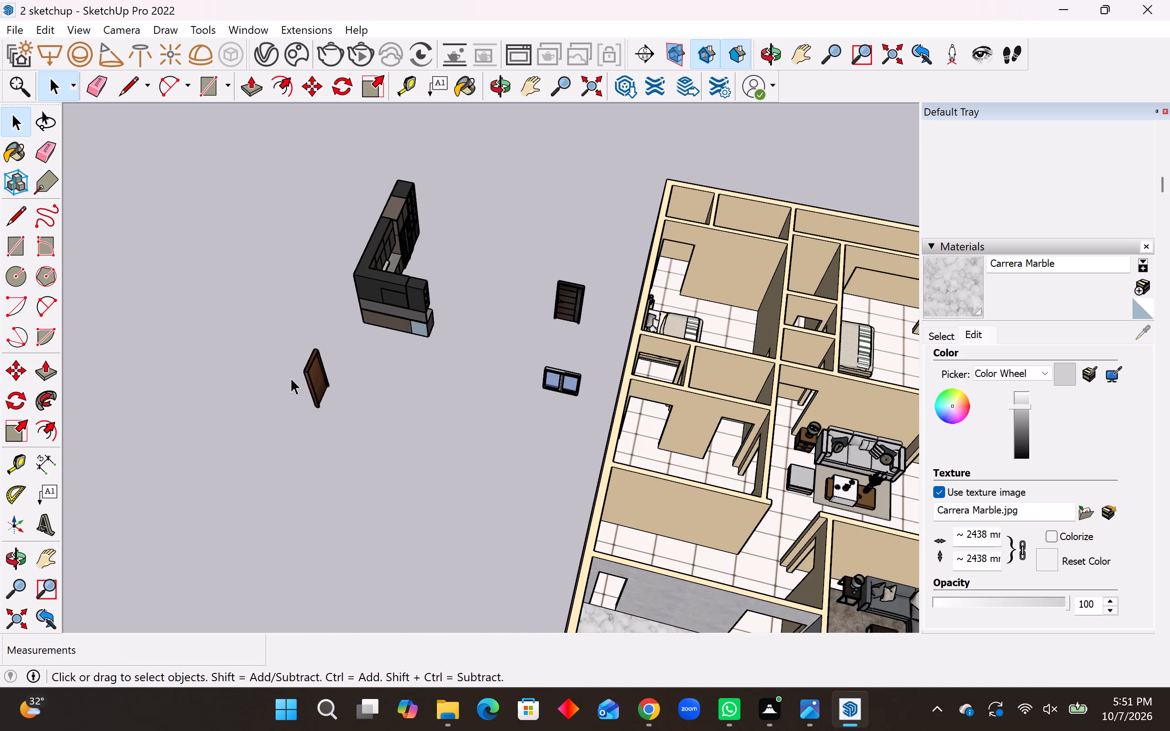
{"action": "scroll", "coordinate": [291, 378], "scroll_direction": "down", "scroll_amount": 3}
{"action": "middle_click_drag", "start_coordinate": [291, 378], "coordinate": [300, 533]}
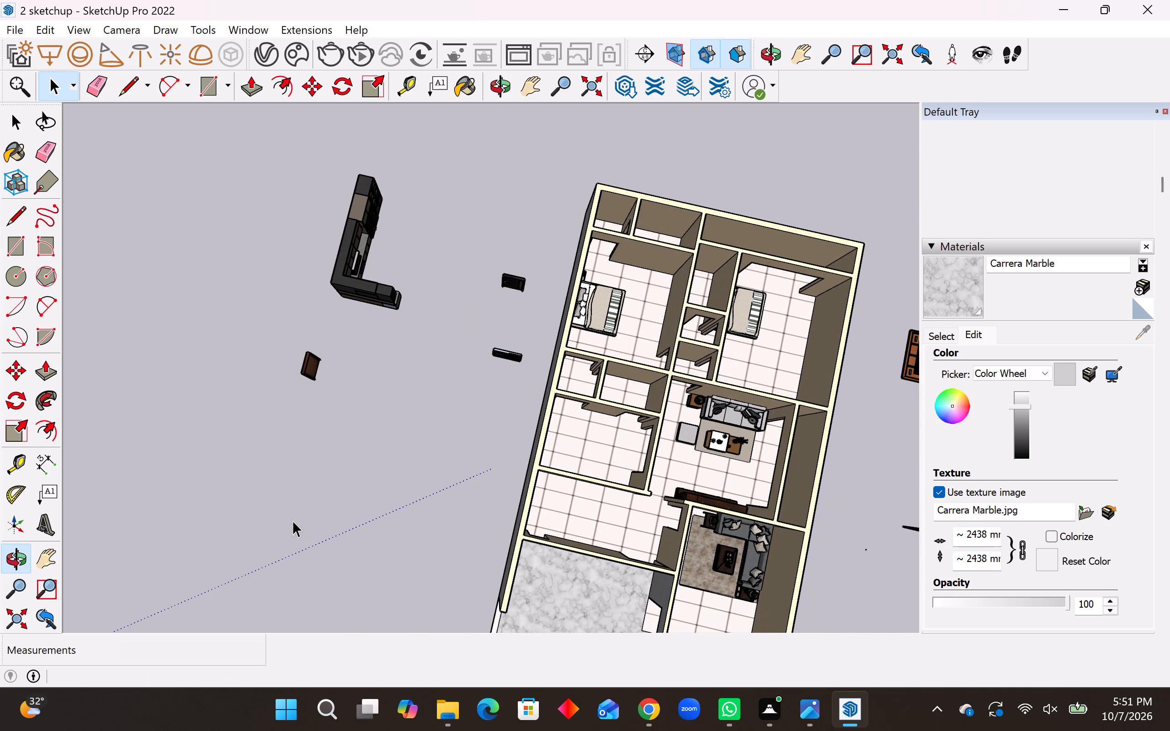
{"action": "scroll", "coordinate": [663, 464], "scroll_direction": "up", "scroll_amount": 2}
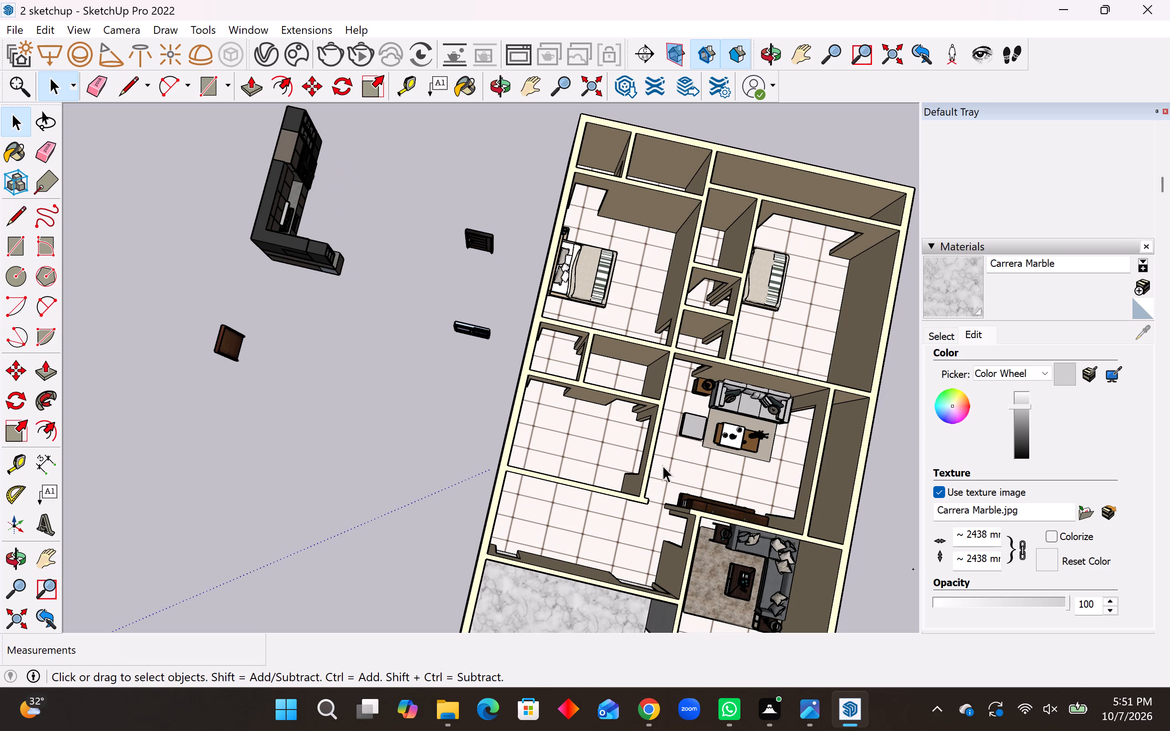
{"action": "middle_click_drag", "start_coordinate": [595, 474], "coordinate": [642, 297]}
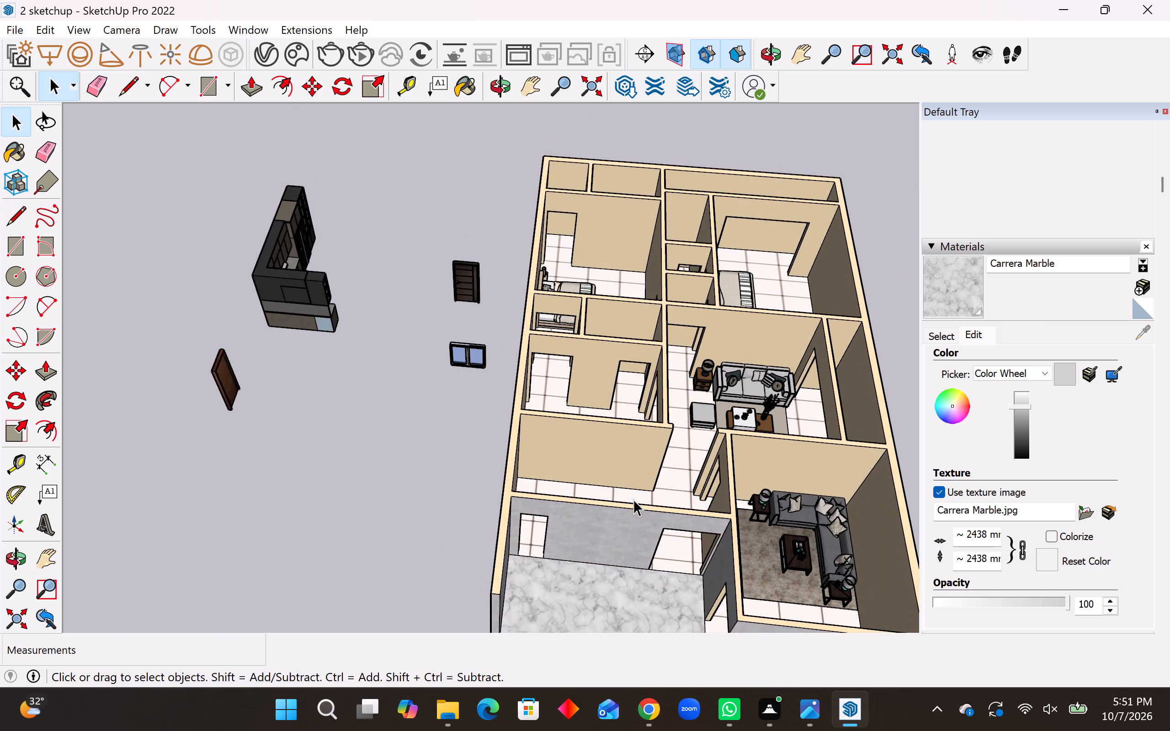
{"action": "scroll", "coordinate": [633, 499], "scroll_direction": "up", "scroll_amount": 3}
{"action": "middle_click_drag", "start_coordinate": [633, 499], "coordinate": [624, 576]}
{"action": "scroll", "coordinate": [609, 433], "scroll_direction": "down", "scroll_amount": 3}
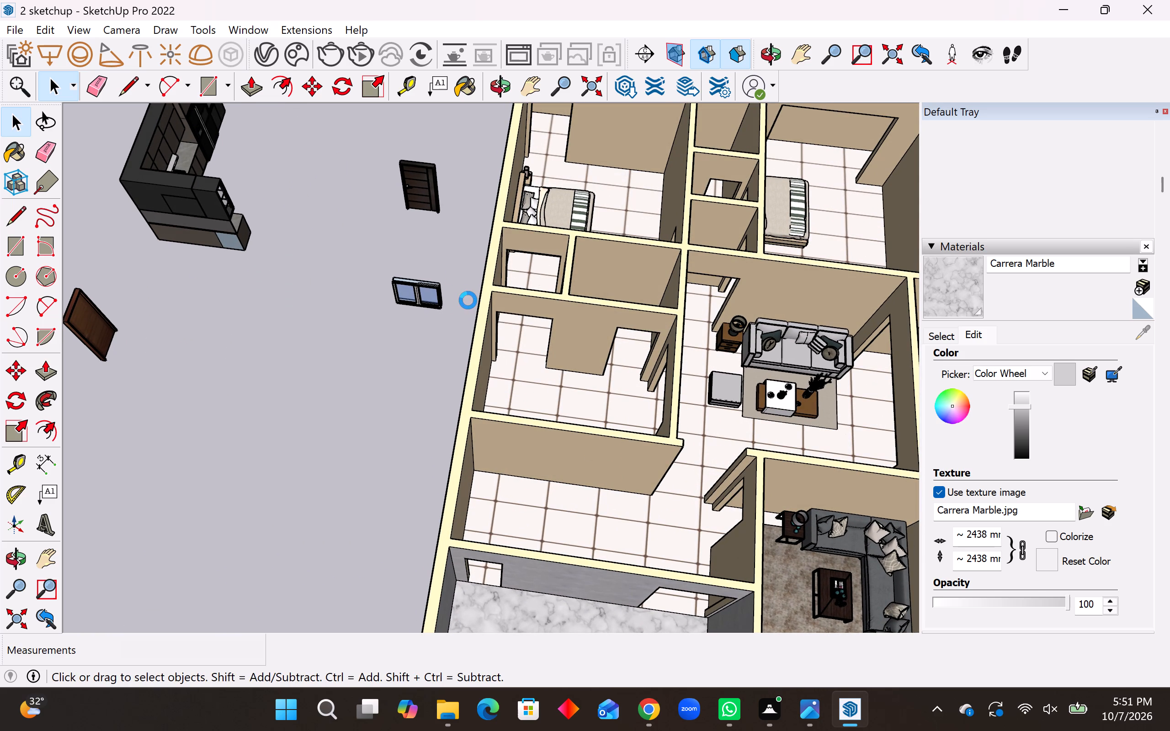
{"action": "middle_click_drag", "start_coordinate": [548, 344], "coordinate": [314, 300]}
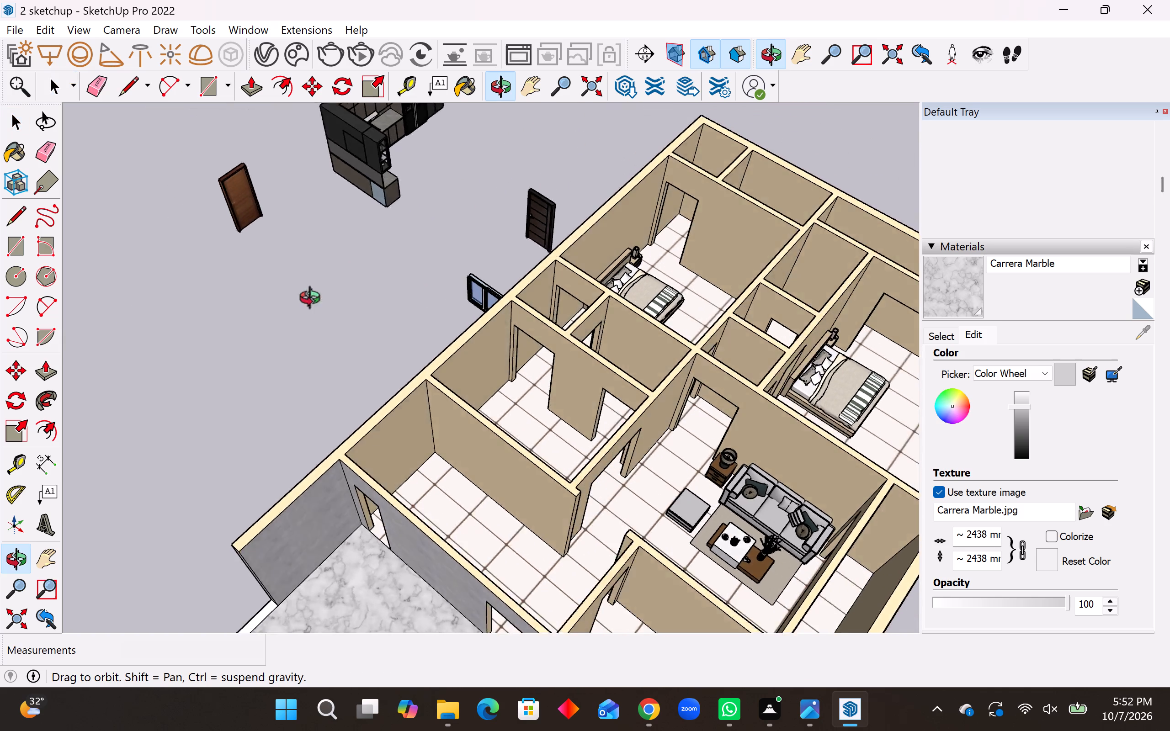
{"action": "middle_click_drag", "start_coordinate": [314, 300], "coordinate": [0, 333]}
{"action": "scroll", "coordinate": [439, 330], "scroll_direction": "down", "scroll_amount": 4}
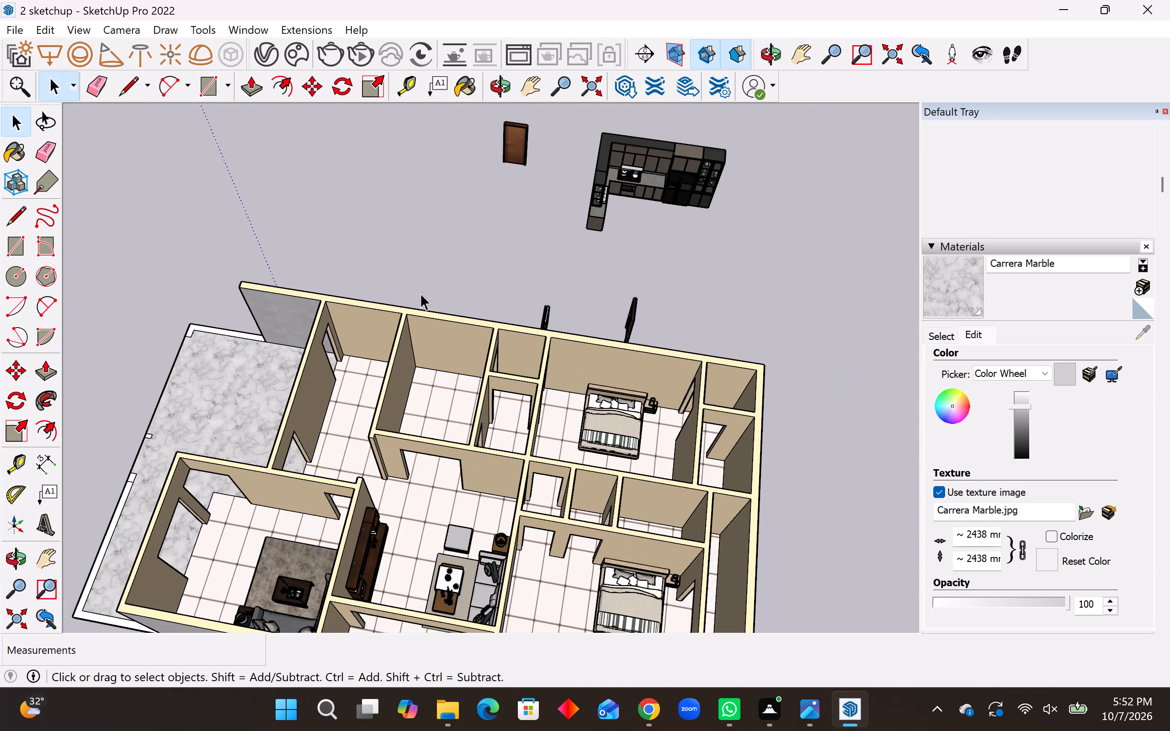
Explode the L-shaped kitchen component outside the house walls into its separate pieces.
{"action": "scroll", "coordinate": [403, 264], "scroll_direction": "down", "scroll_amount": 8}
{"action": "scroll", "coordinate": [610, 222], "scroll_direction": "up", "scroll_amount": 13}
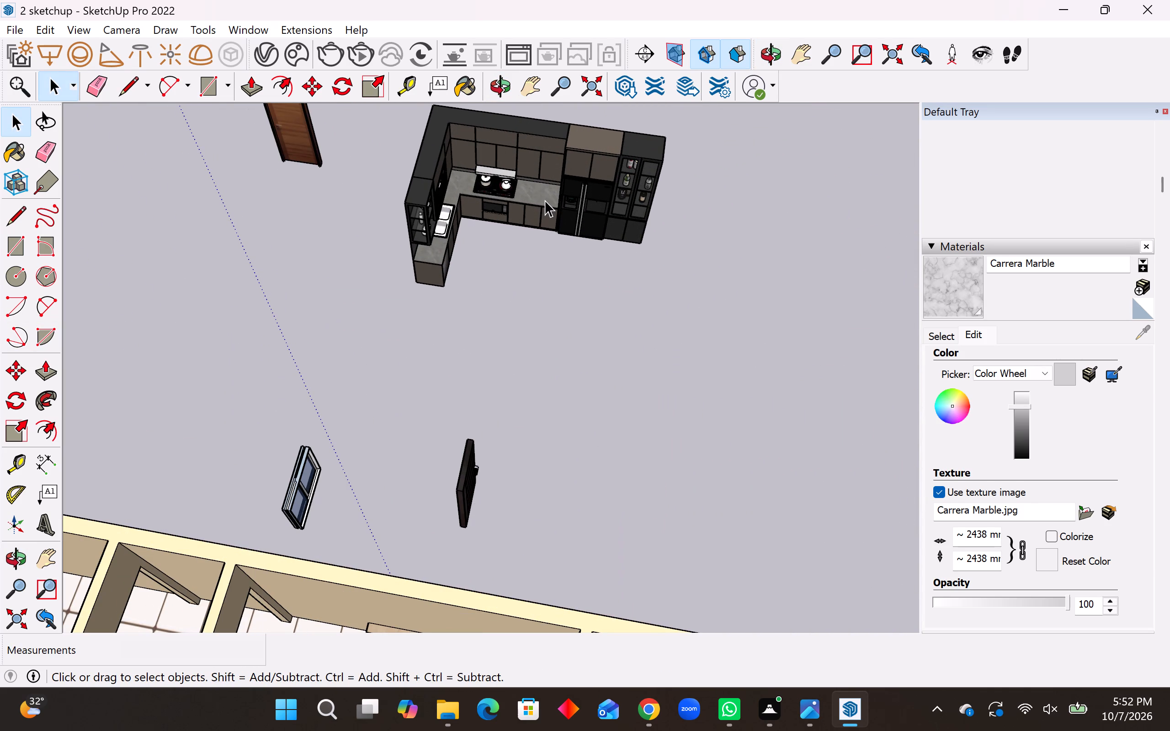
{"action": "left_click", "coordinate": [544, 201]}
{"action": "right_click", "coordinate": [619, 214]}
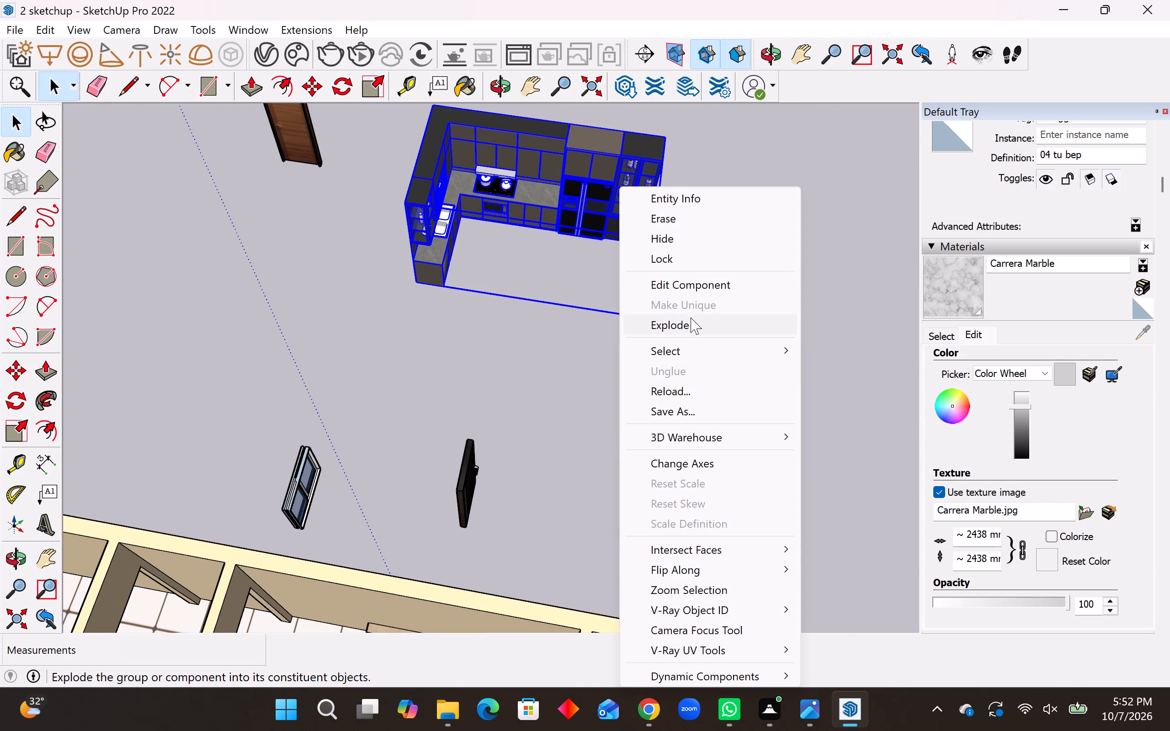
{"action": "left_click", "coordinate": [694, 313]}
{"action": "left_click", "coordinate": [686, 323]}
{"action": "middle_click_drag", "start_coordinate": [670, 307], "coordinate": [689, 202]}
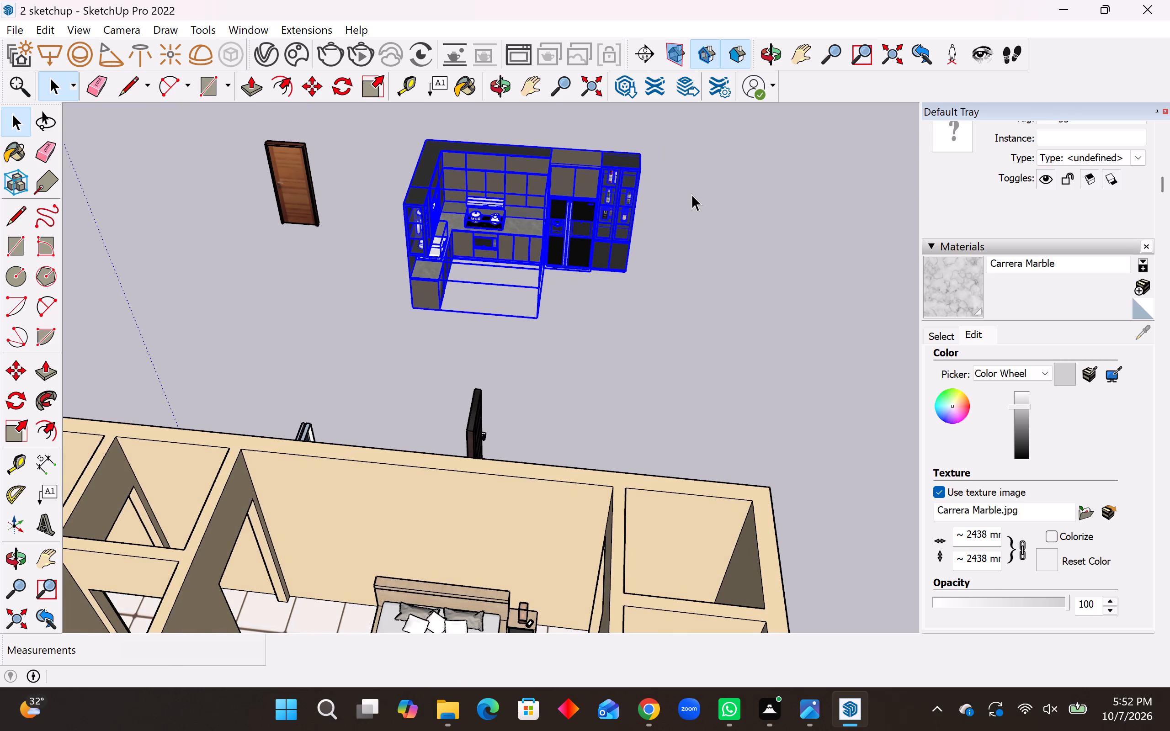
Delete the refrigerator and the tall cabinets at the end of the kitchen unit.
{"action": "key", "text": "space"}
{"action": "left_click_drag", "start_coordinate": [688, 135], "coordinate": [573, 294]}
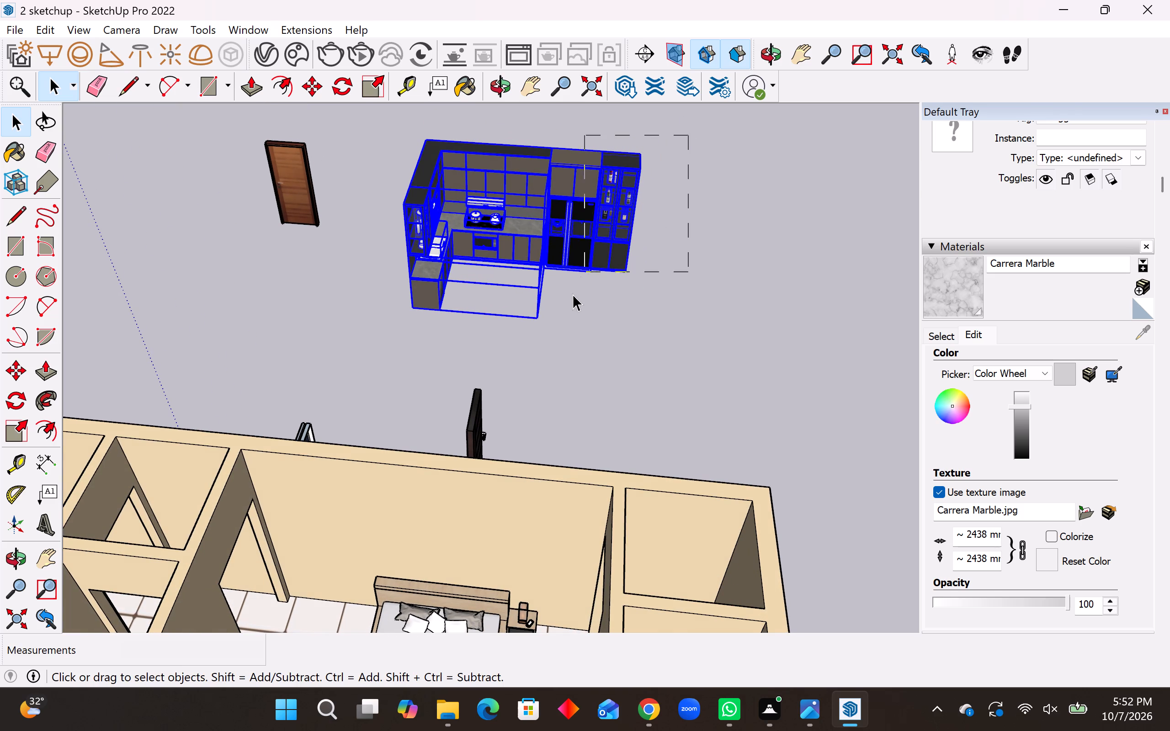
{"action": "left_click_drag", "start_coordinate": [573, 294], "coordinate": [568, 304]}
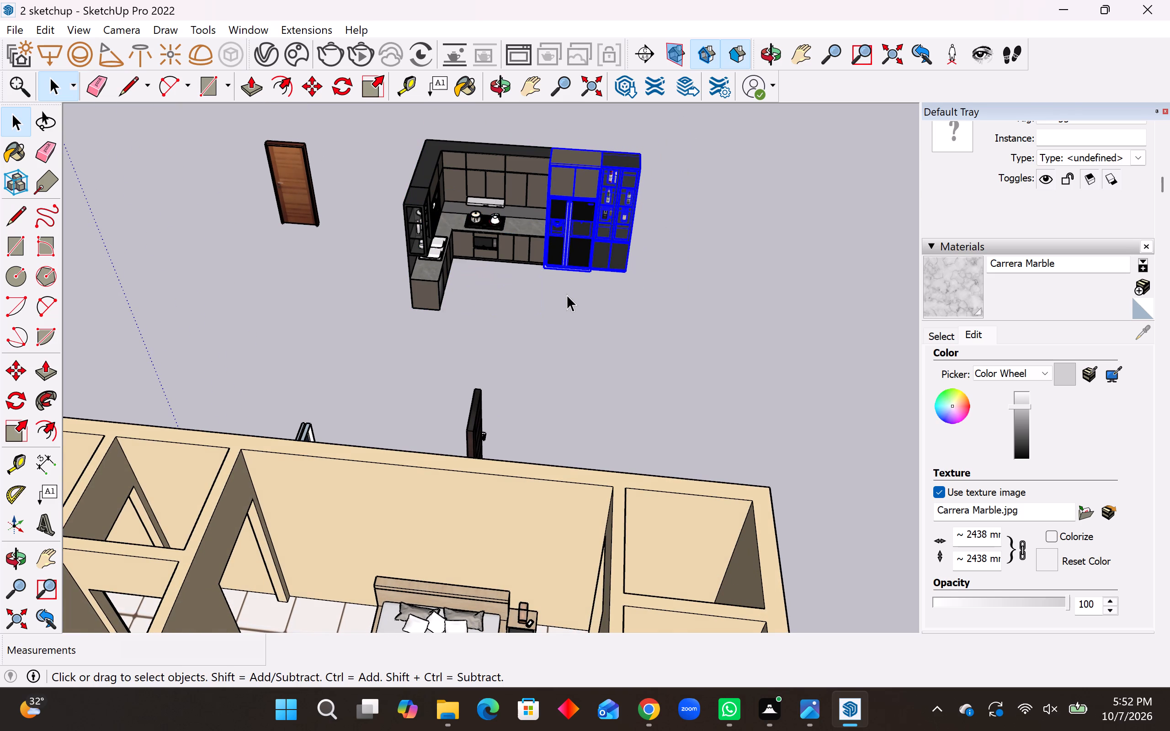
{"action": "key", "text": "Delete"}
Group all the remaining kitchen cabinets, counter, sink and stove pieces into one object.
{"action": "scroll", "coordinate": [608, 355], "scroll_direction": "down", "scroll_amount": 5}
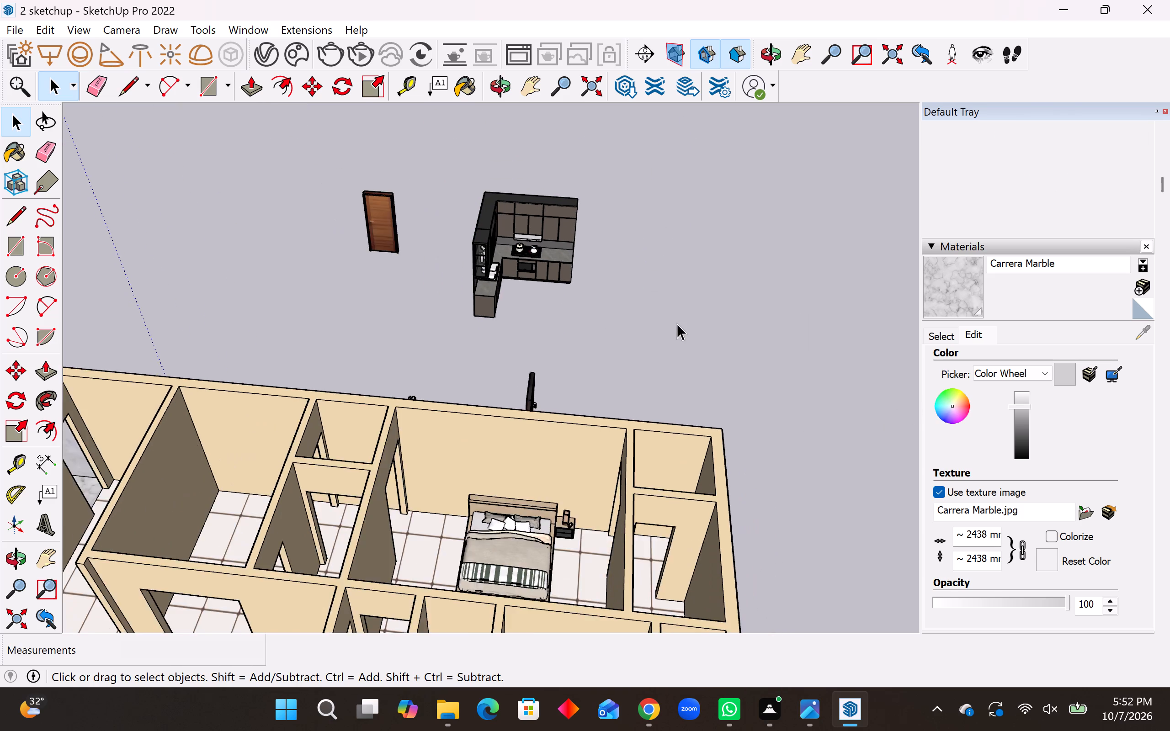
{"action": "scroll", "coordinate": [677, 323], "scroll_direction": "down", "scroll_amount": 4}
{"action": "middle_click_drag", "start_coordinate": [658, 327], "coordinate": [603, 440]}
{"action": "left_click", "coordinate": [612, 221]}
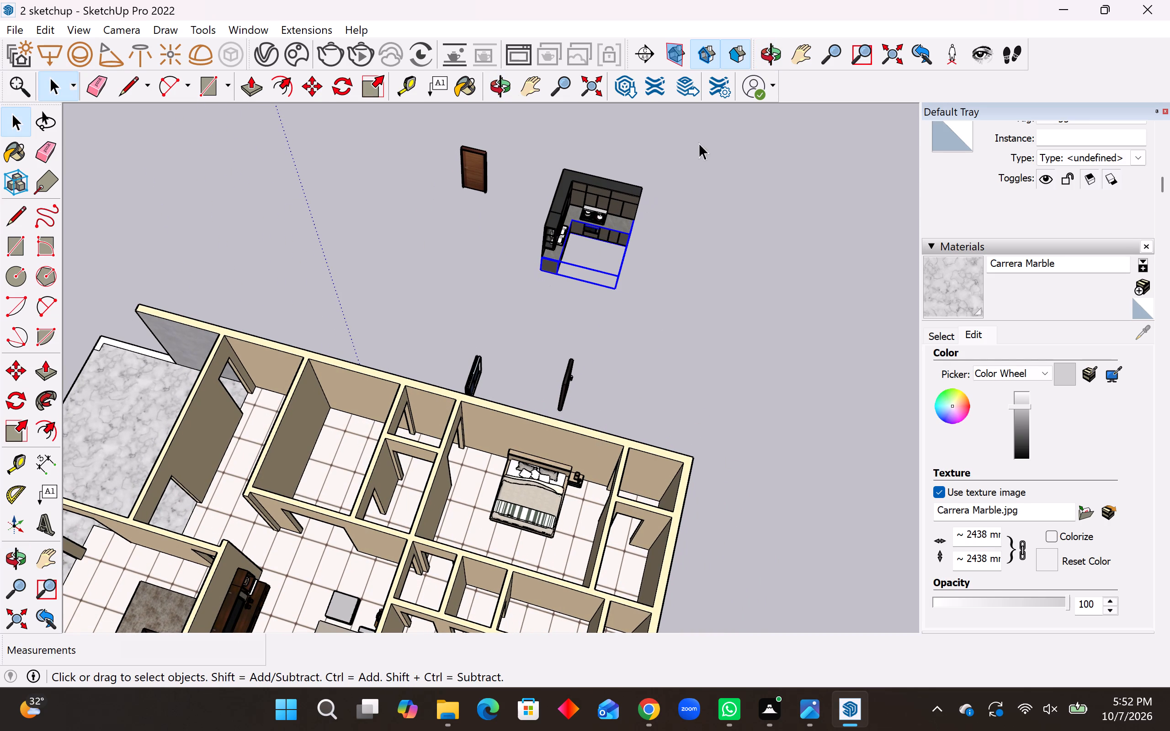
{"action": "left_click_drag", "start_coordinate": [701, 135], "coordinate": [537, 309]}
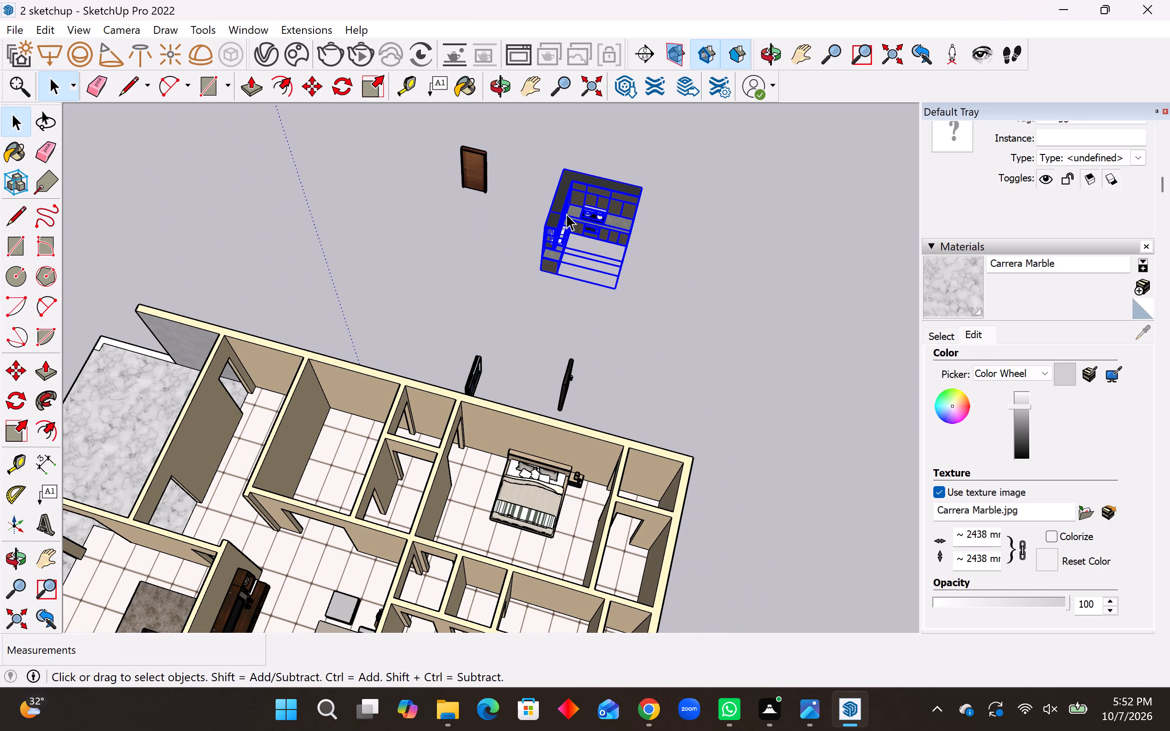
{"action": "right_click", "coordinate": [566, 214]}
{"action": "left_click", "coordinate": [640, 395]}
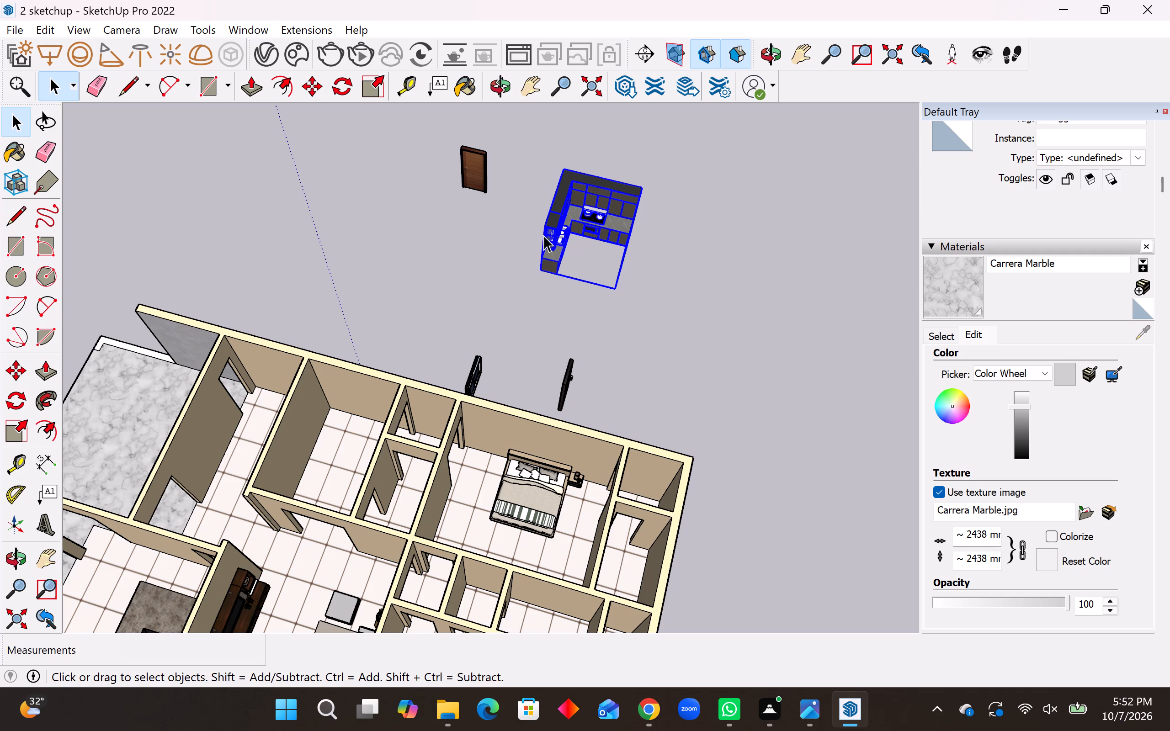
Move the kitchen group into the empty room behind the TV lounge, with its cabinet back against the room's side wall.
{"action": "key", "text": "m"}
{"action": "middle_click_drag", "start_coordinate": [548, 233], "coordinate": [823, 186]}
{"action": "scroll", "coordinate": [266, 240], "scroll_direction": "up", "scroll_amount": 3}
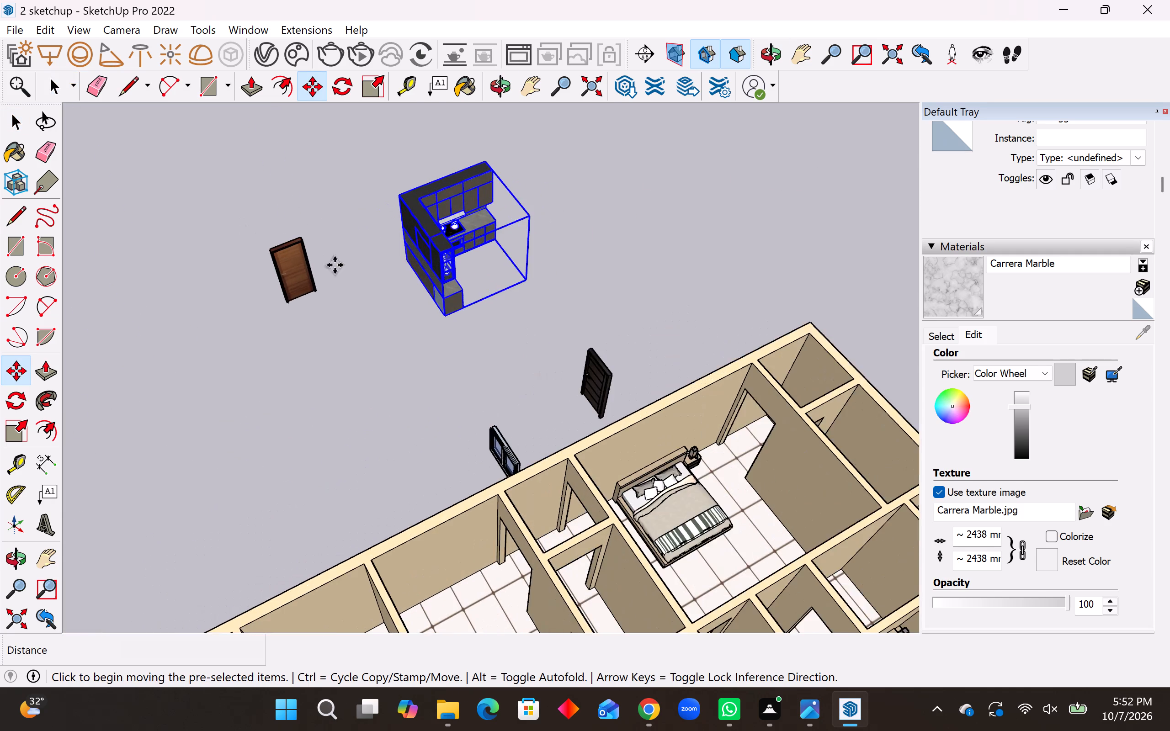
{"action": "scroll", "coordinate": [335, 265], "scroll_direction": "up", "scroll_amount": 7}
{"action": "left_click", "coordinate": [403, 250]}
{"action": "scroll", "coordinate": [461, 244], "scroll_direction": "down", "scroll_amount": 2}
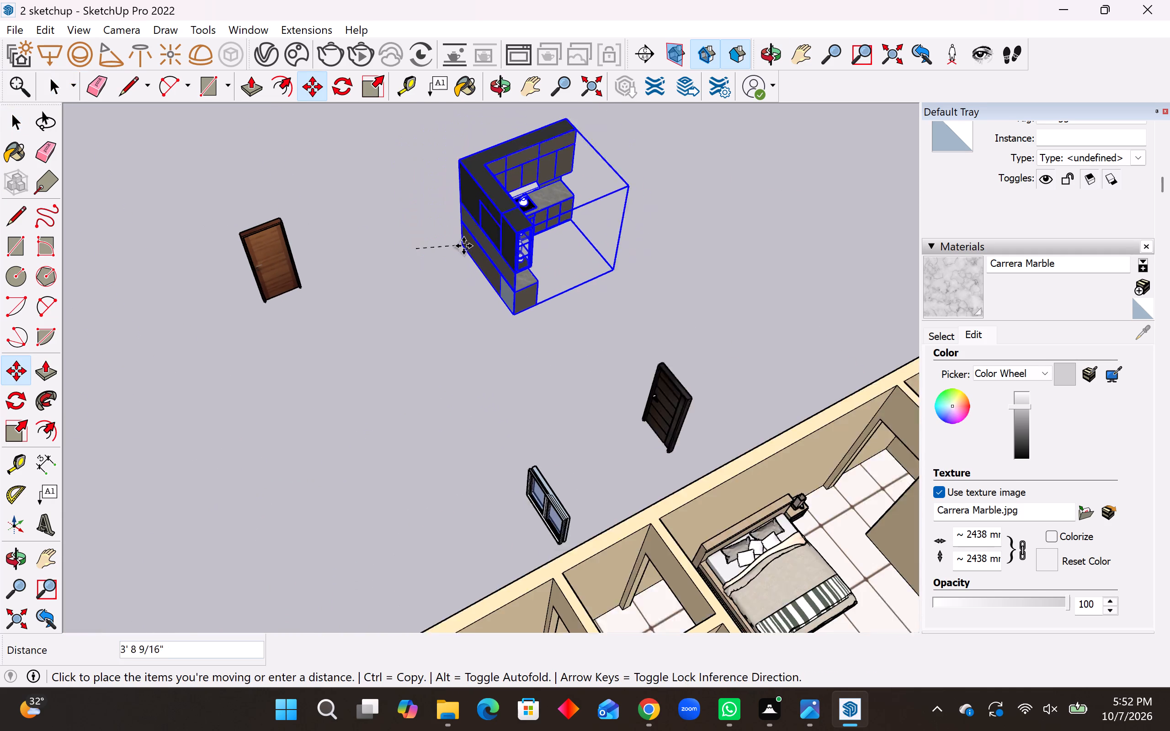
{"action": "scroll", "coordinate": [463, 246], "scroll_direction": "down", "scroll_amount": 10}
{"action": "middle_click_drag", "start_coordinate": [489, 414], "coordinate": [451, 446]}
{"action": "scroll", "coordinate": [473, 441], "scroll_direction": "up", "scroll_amount": 20}
{"action": "scroll", "coordinate": [473, 441], "scroll_direction": "up", "scroll_amount": 1}
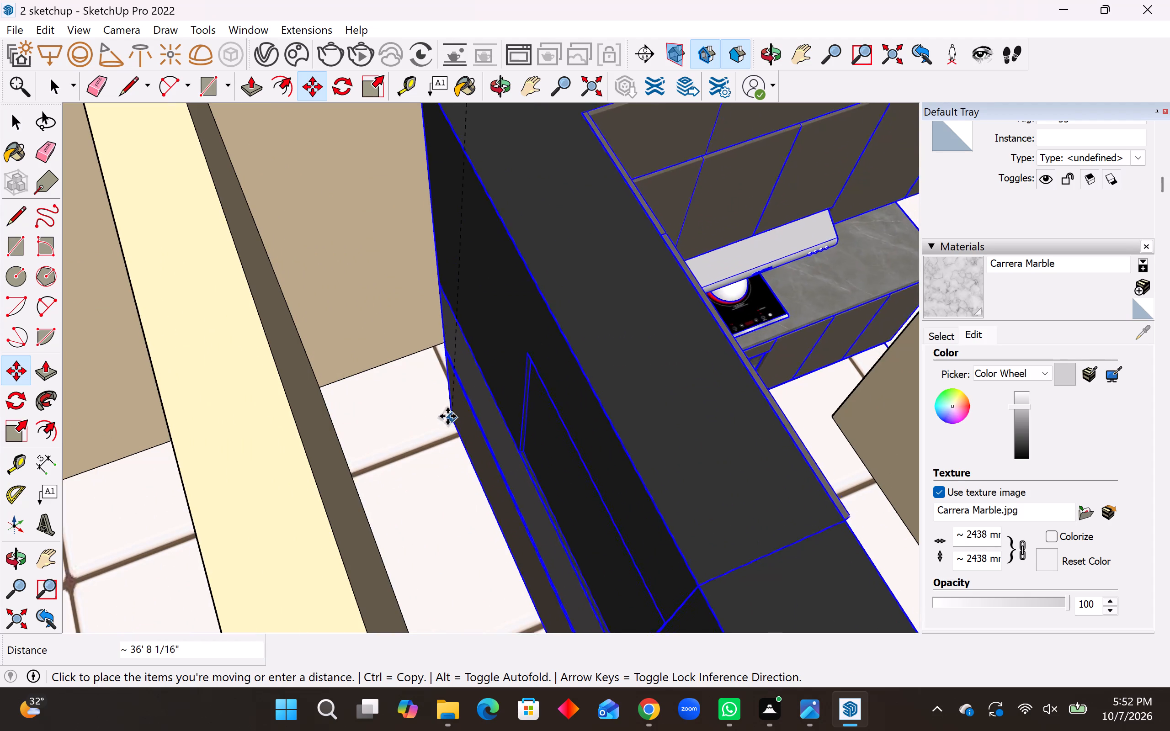
{"action": "left_click", "coordinate": [325, 392]}
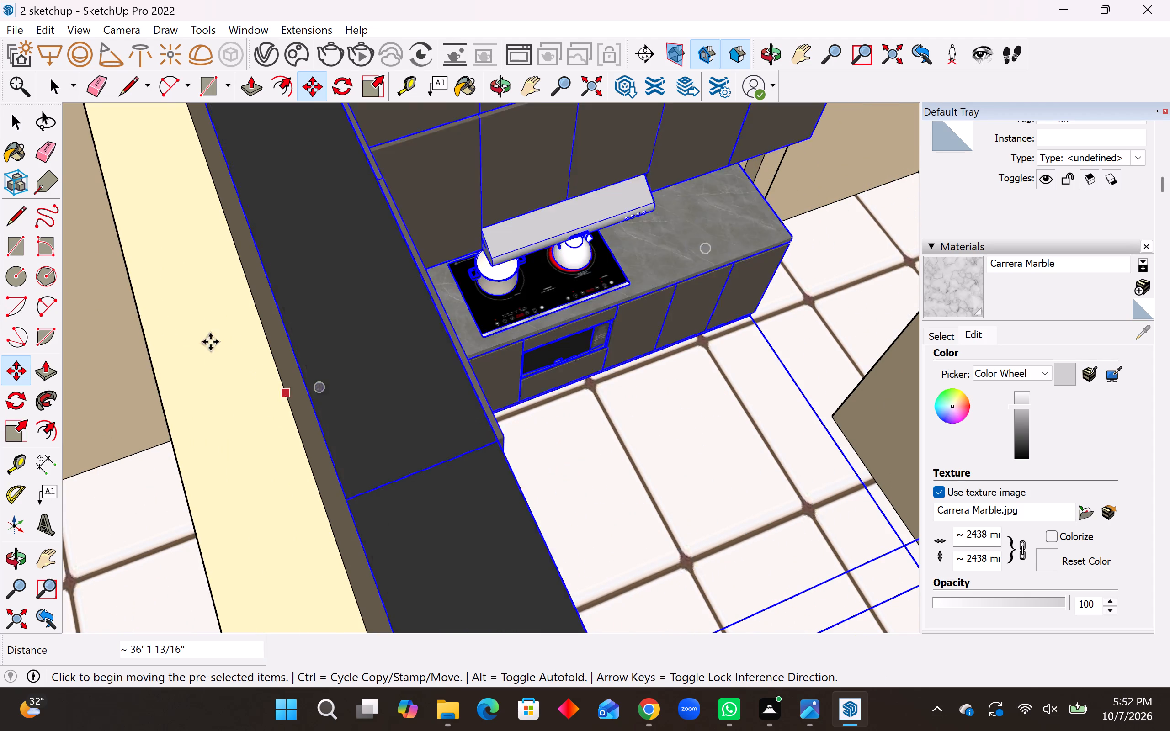
Scale the kitchen group to fit its room, about 1.17 along red and about 1.03 along green, and clear the selection.
{"action": "scroll", "coordinate": [204, 346], "scroll_direction": "down", "scroll_amount": 17}
{"action": "middle_click_drag", "start_coordinate": [267, 353], "coordinate": [220, 378]}
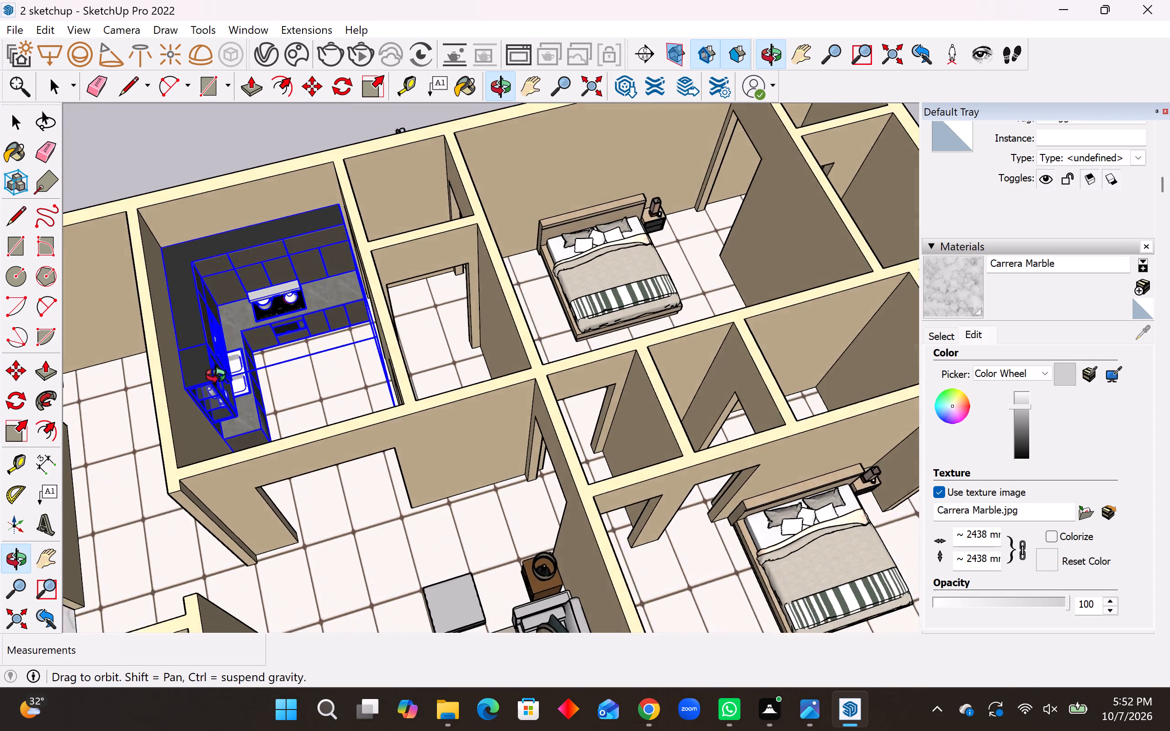
{"action": "middle_click_drag", "start_coordinate": [220, 378], "coordinate": [350, 406]}
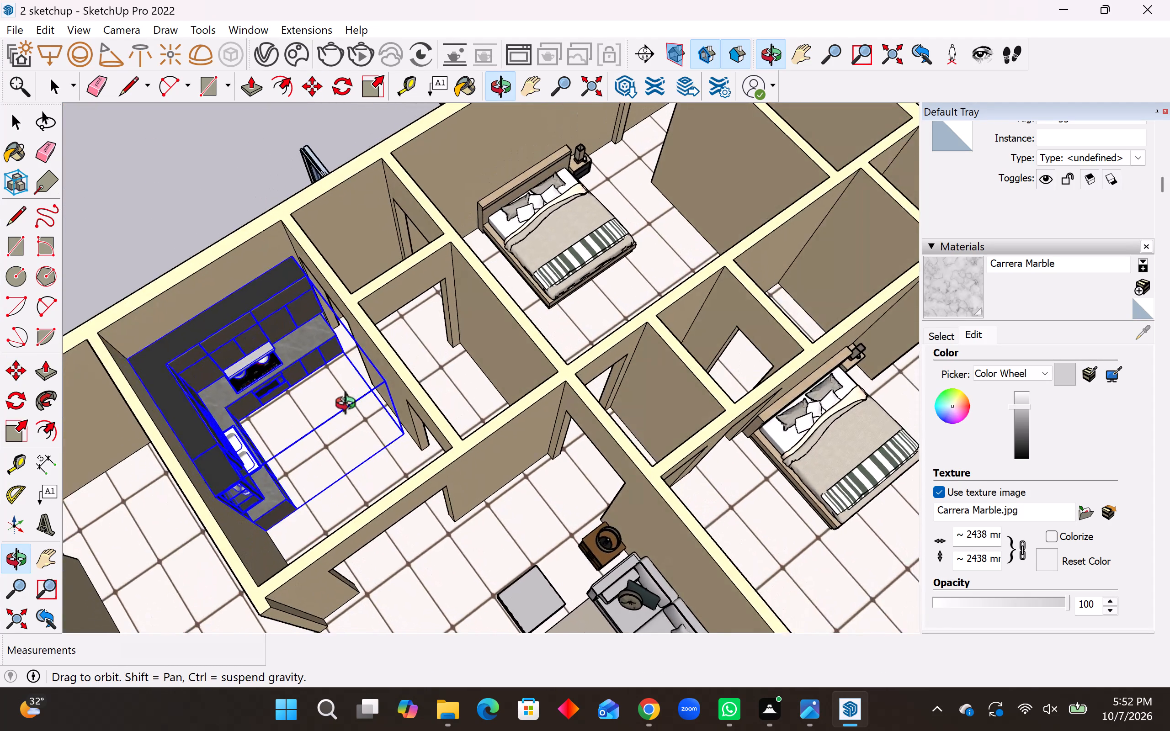
{"action": "middle_click_drag", "start_coordinate": [350, 406], "coordinate": [321, 414]}
{"action": "left_click", "coordinate": [15, 434]}
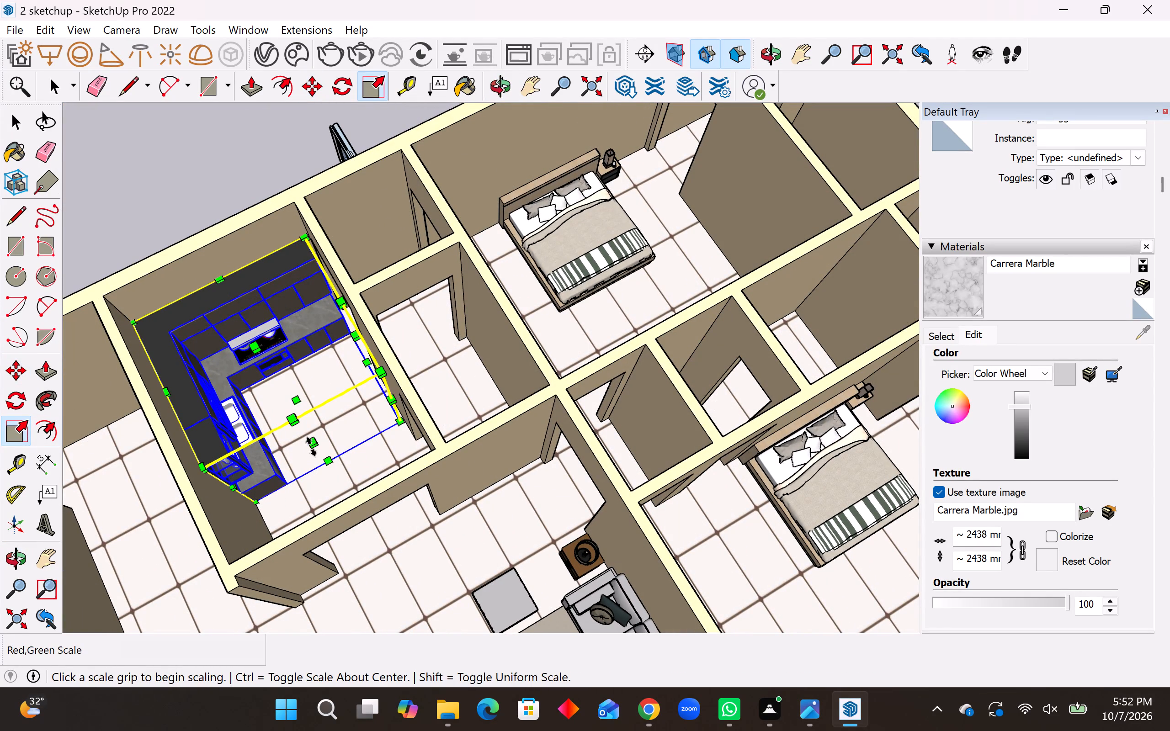
{"action": "left_click", "coordinate": [312, 445]}
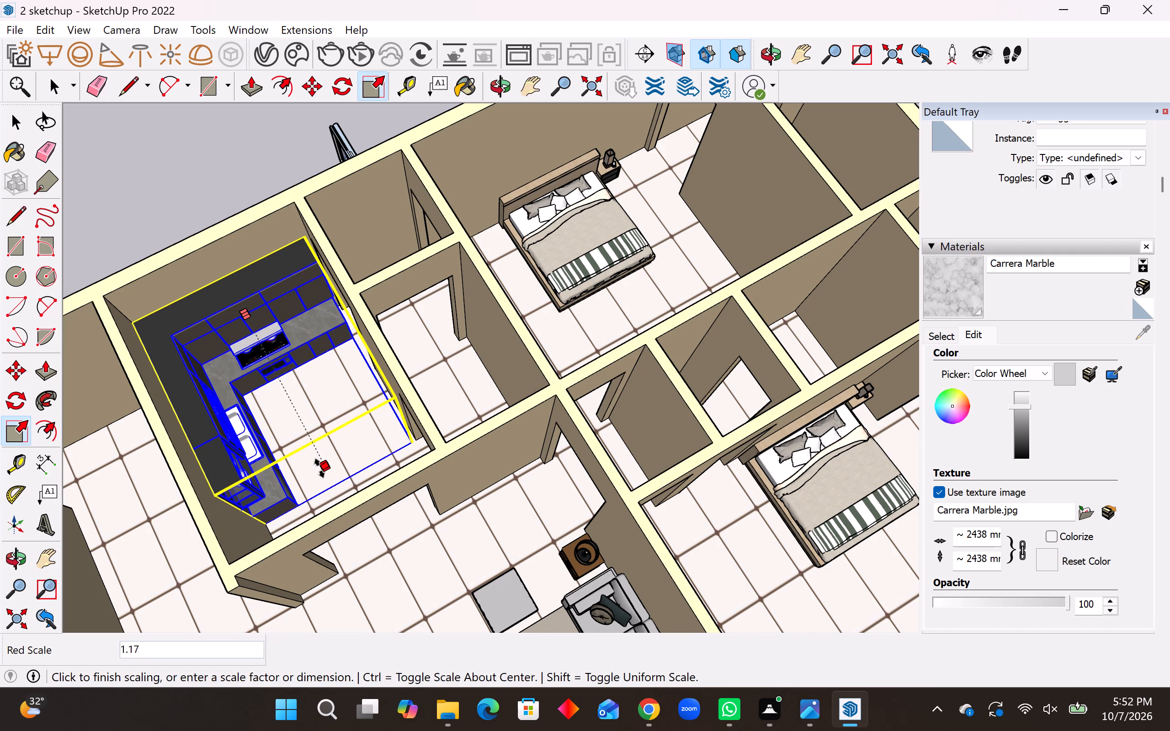
{"action": "left_click", "coordinate": [319, 468]}
{"action": "middle_click_drag", "start_coordinate": [340, 358], "coordinate": [421, 339]}
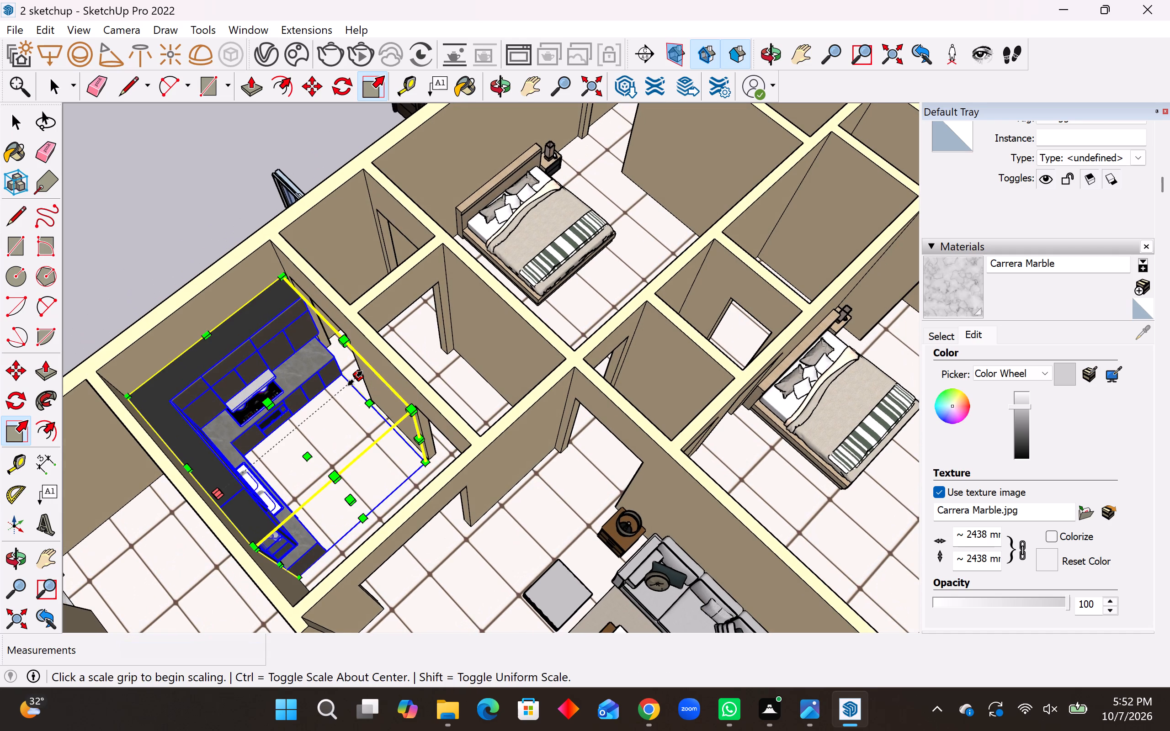
{"action": "left_click", "coordinate": [355, 378]}
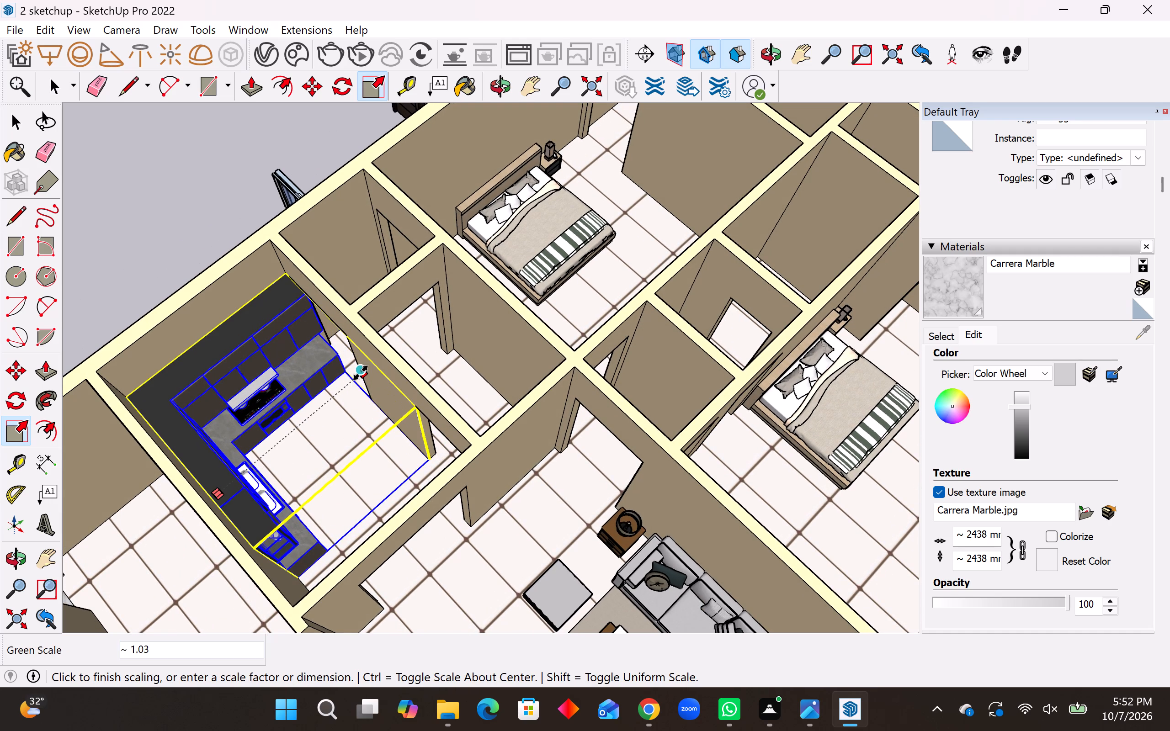
{"action": "left_click", "coordinate": [361, 373]}
{"action": "middle_click_drag", "start_coordinate": [347, 404], "coordinate": [69, 414]}
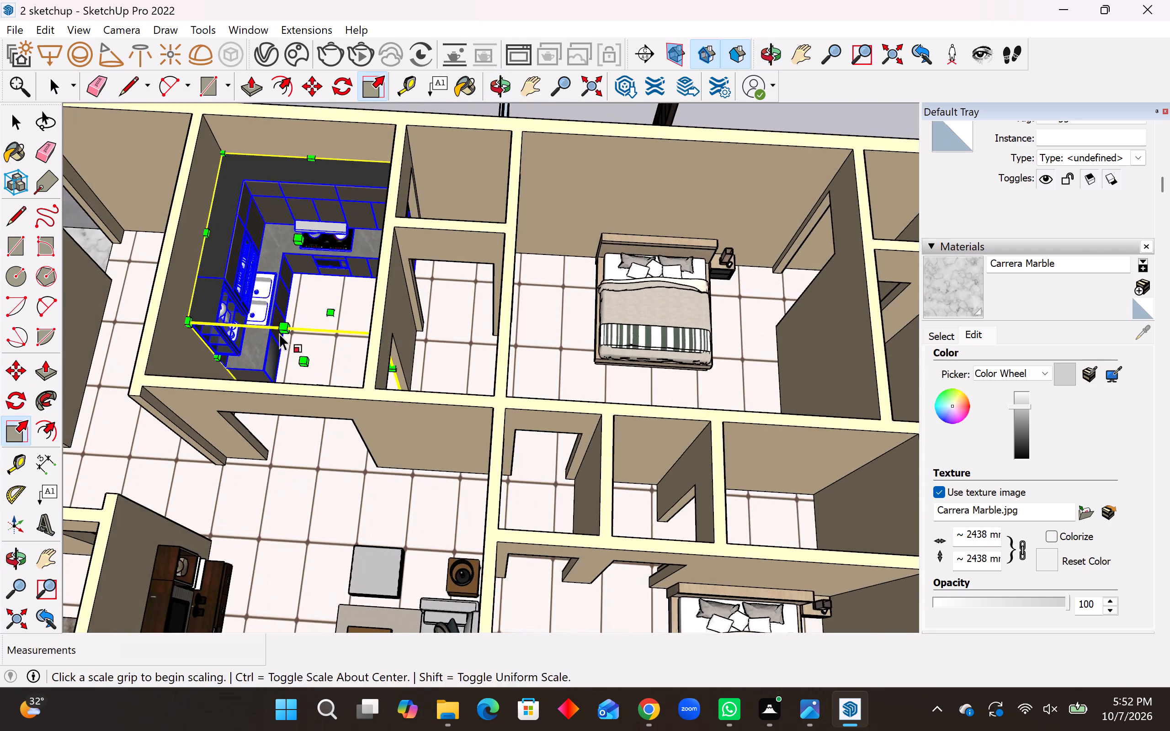
{"action": "middle_click_drag", "start_coordinate": [279, 333], "coordinate": [223, 347]}
{"action": "key", "text": "space"}
{"action": "scroll", "coordinate": [377, 288], "scroll_direction": "down", "scroll_amount": 2}
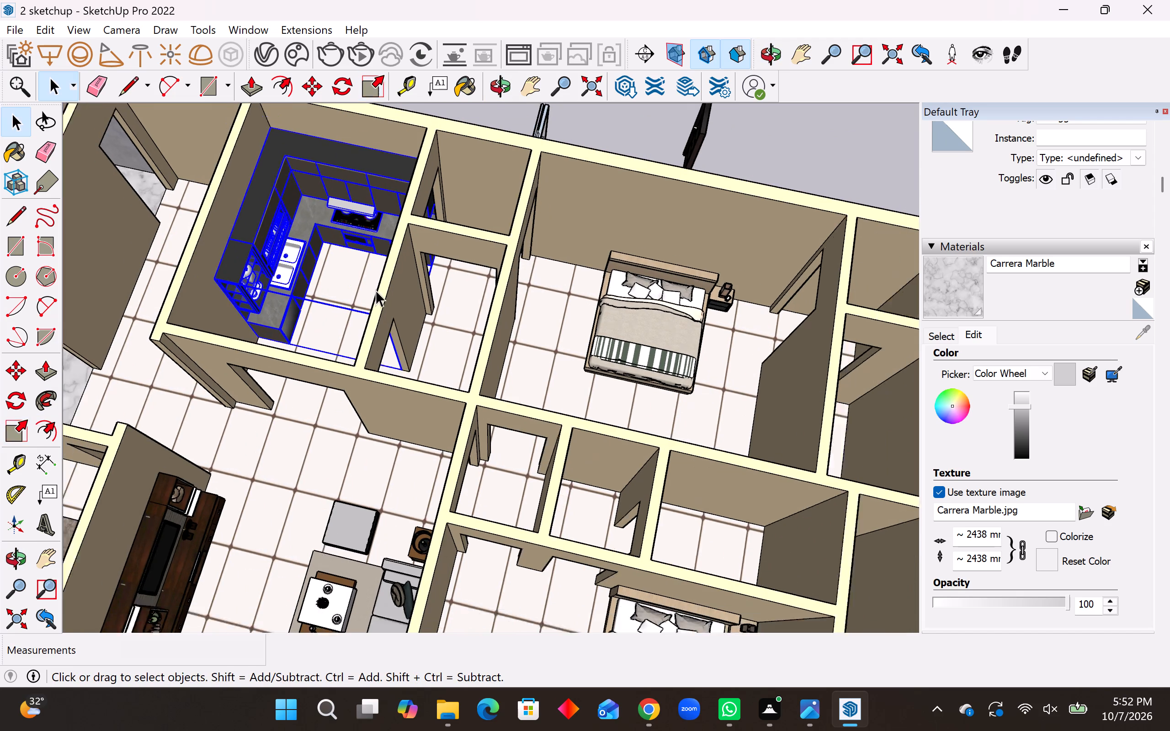
{"action": "scroll", "coordinate": [376, 290], "scroll_direction": "down", "scroll_amount": 5}
{"action": "left_click", "coordinate": [408, 131]}
Examine the whole furnished house and the stairs, rug, doors and windows still lying outside its walls.
{"action": "middle_click_drag", "start_coordinate": [392, 293], "coordinate": [625, 213]}
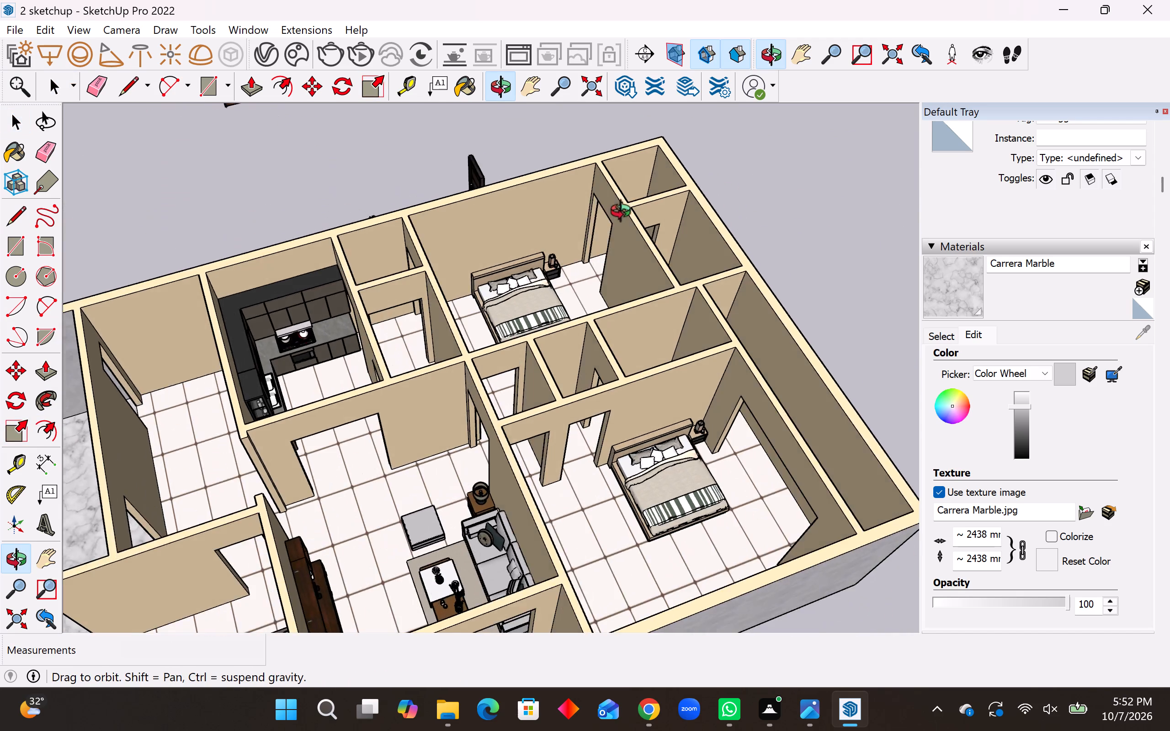
{"action": "middle_click_drag", "start_coordinate": [625, 213], "coordinate": [489, 212]}
{"action": "scroll", "coordinate": [519, 265], "scroll_direction": "down", "scroll_amount": 15}
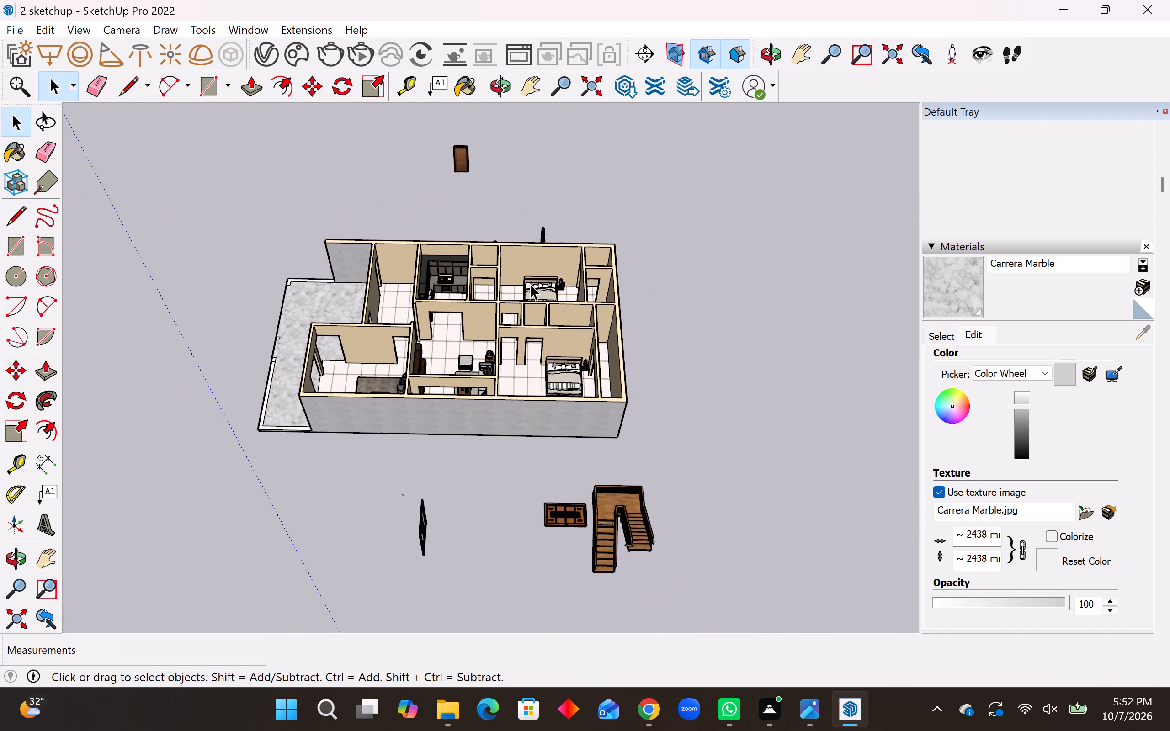
{"action": "scroll", "coordinate": [531, 287], "scroll_direction": "down", "scroll_amount": 4}
{"action": "middle_click_drag", "start_coordinate": [568, 452], "coordinate": [975, 391]}
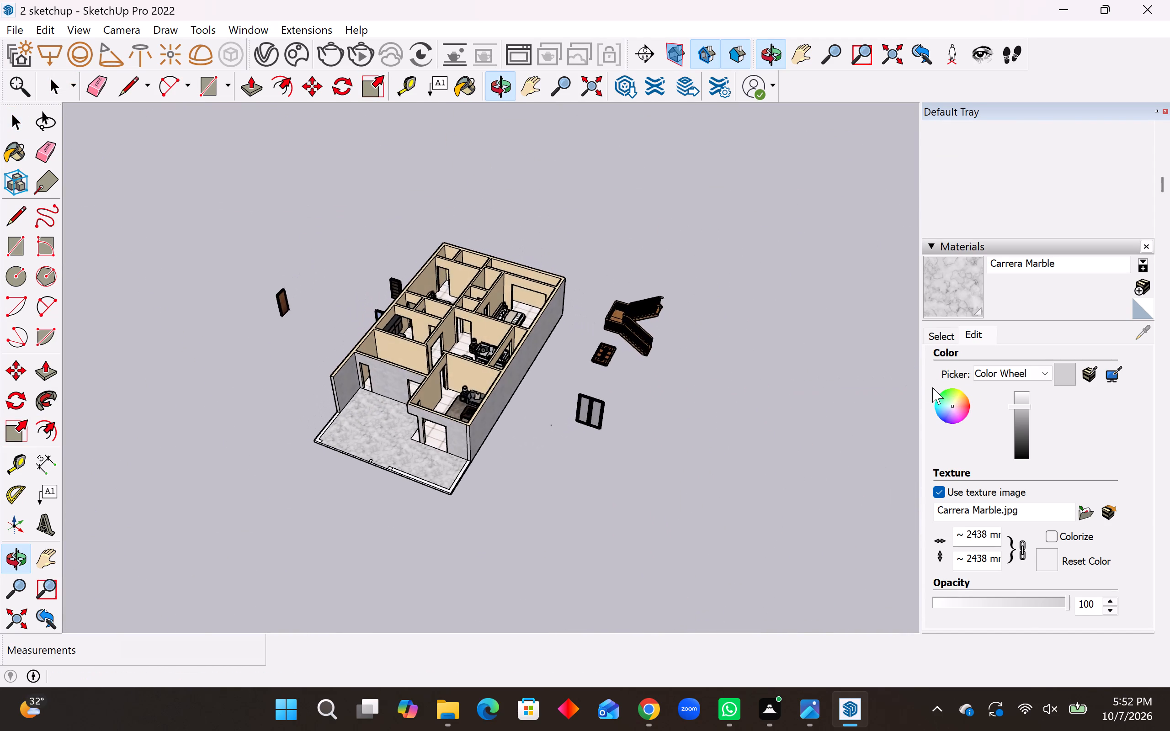
{"action": "scroll", "coordinate": [620, 361], "scroll_direction": "up", "scroll_amount": 10}
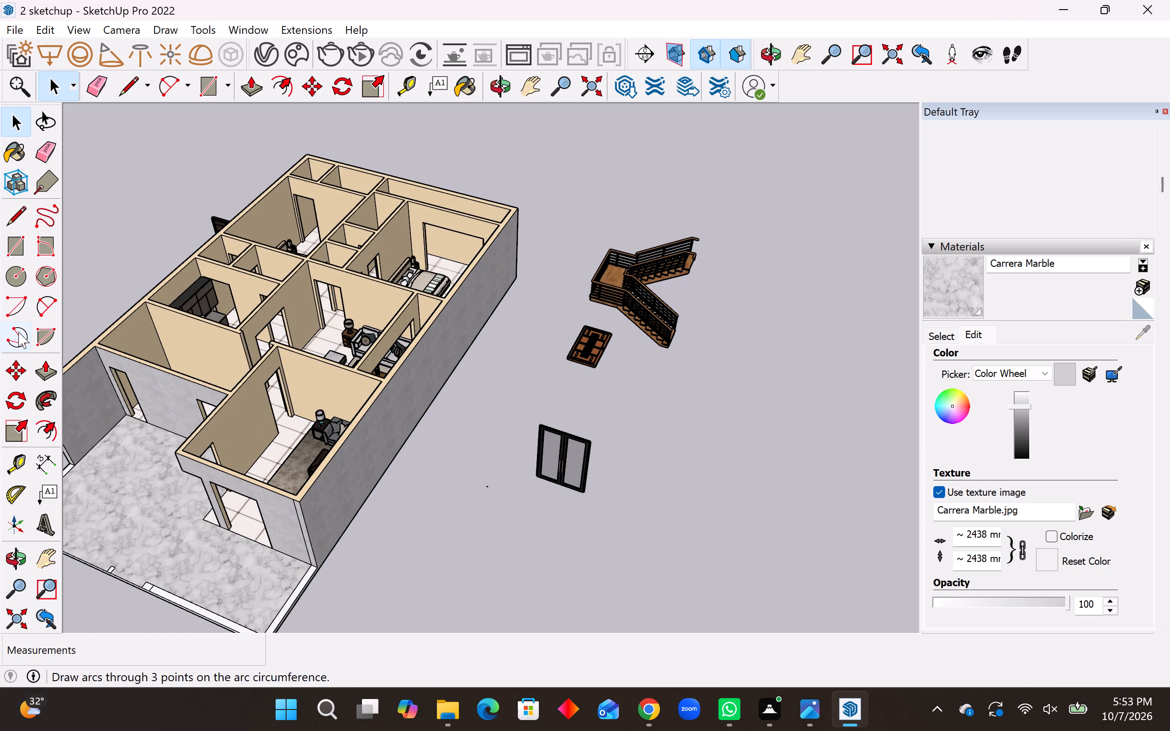
Import the moms+employer component from Downloads and place it outside the house, beyond the loose doors and window on the kitchen side.
{"action": "left_click", "coordinate": [11, 27]}
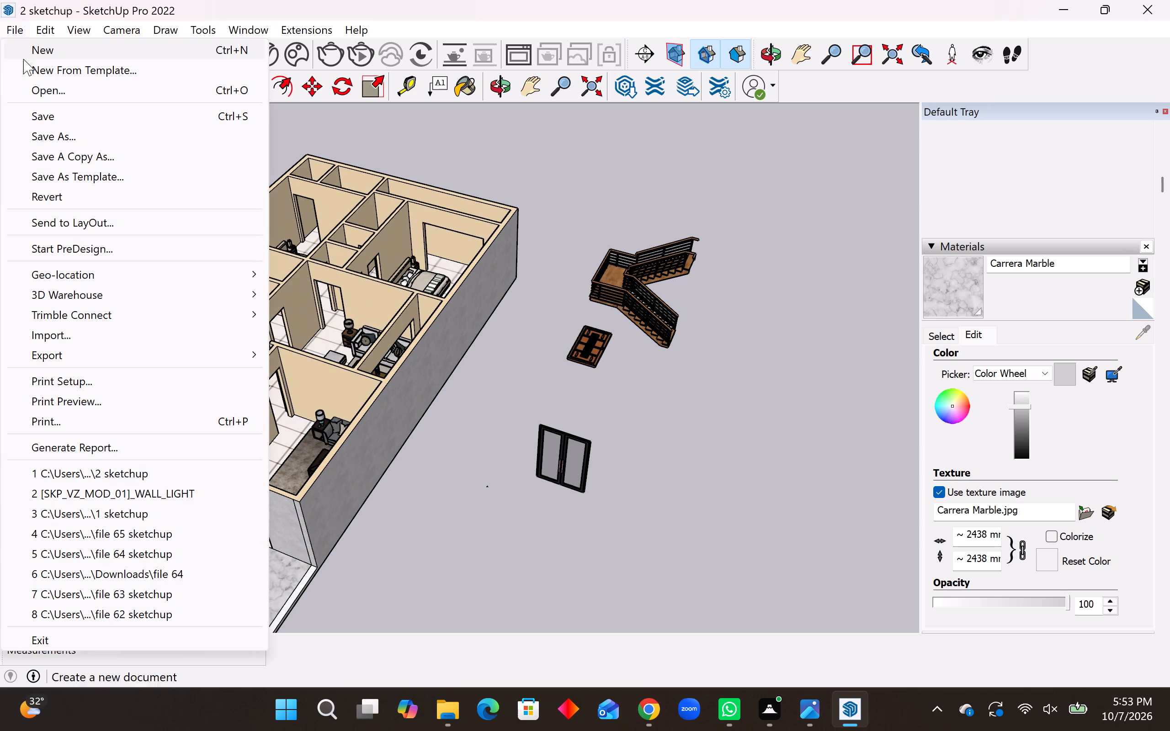
{"action": "left_click", "coordinate": [70, 328]}
{"action": "scroll", "coordinate": [584, 342], "scroll_direction": "down", "scroll_amount": 3}
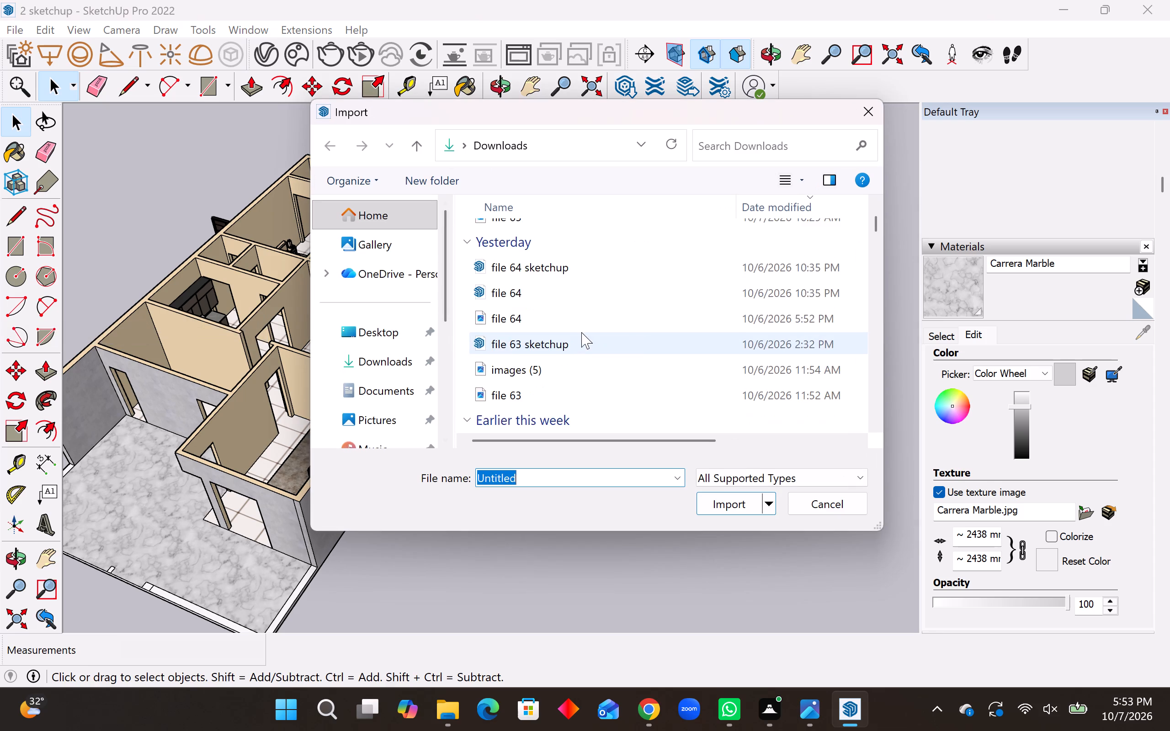
{"action": "scroll", "coordinate": [581, 332], "scroll_direction": "down", "scroll_amount": 20}
{"action": "scroll", "coordinate": [581, 332], "scroll_direction": "down", "scroll_amount": 7}
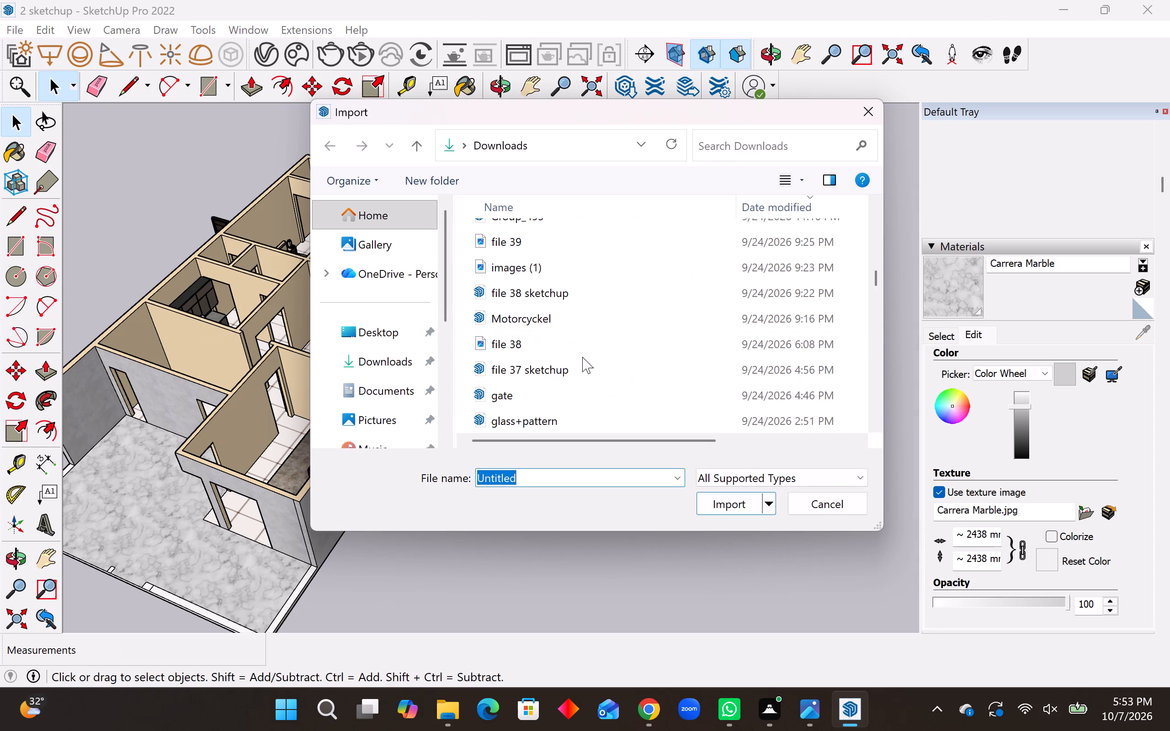
{"action": "scroll", "coordinate": [582, 357], "scroll_direction": "down", "scroll_amount": 11}
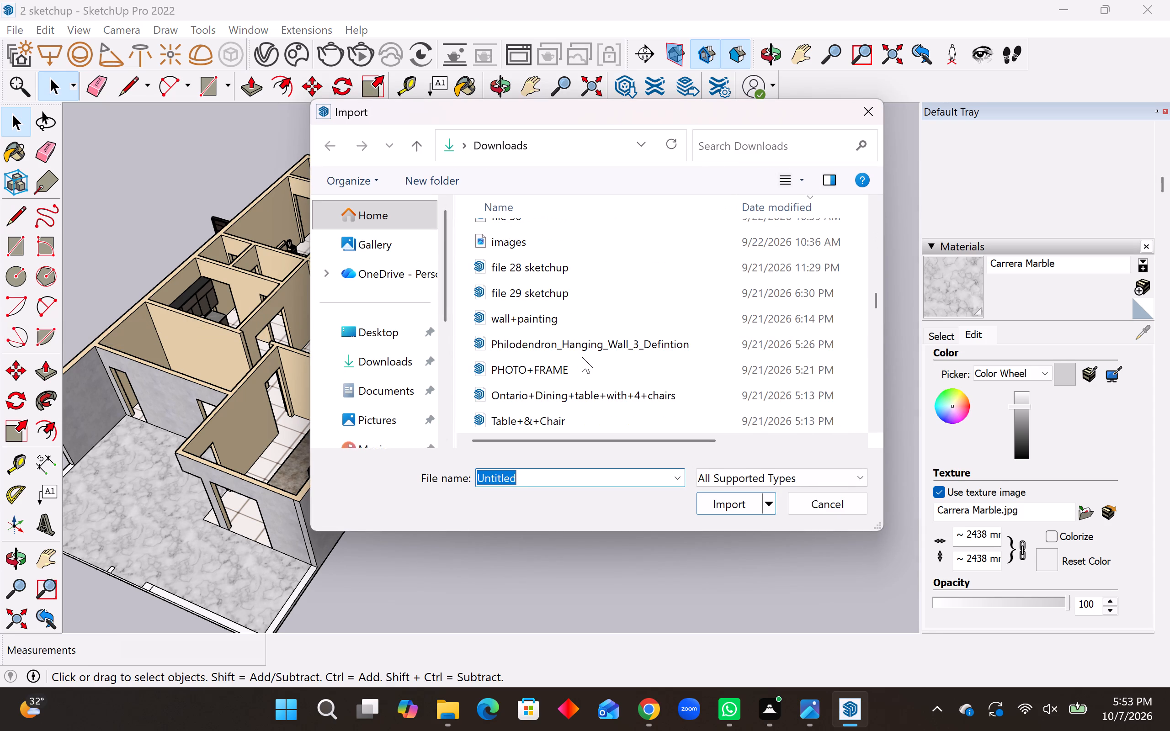
{"action": "scroll", "coordinate": [582, 357], "scroll_direction": "down", "scroll_amount": 7}
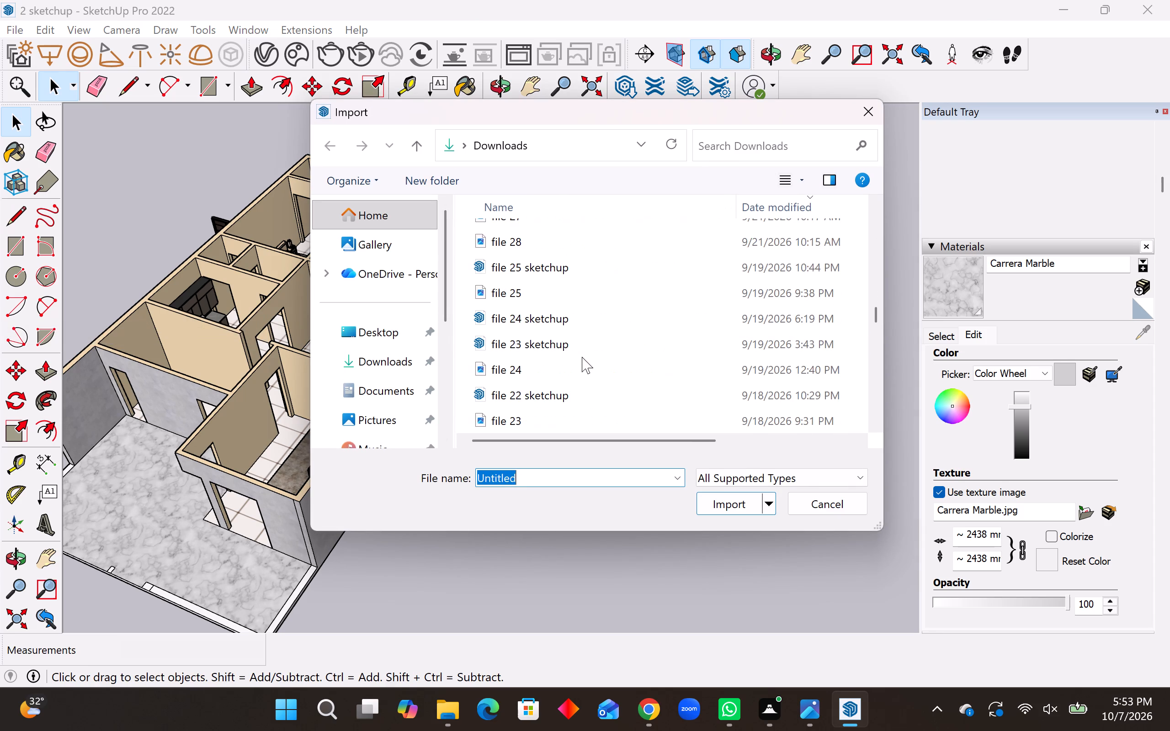
{"action": "scroll", "coordinate": [582, 357], "scroll_direction": "down", "scroll_amount": 6}
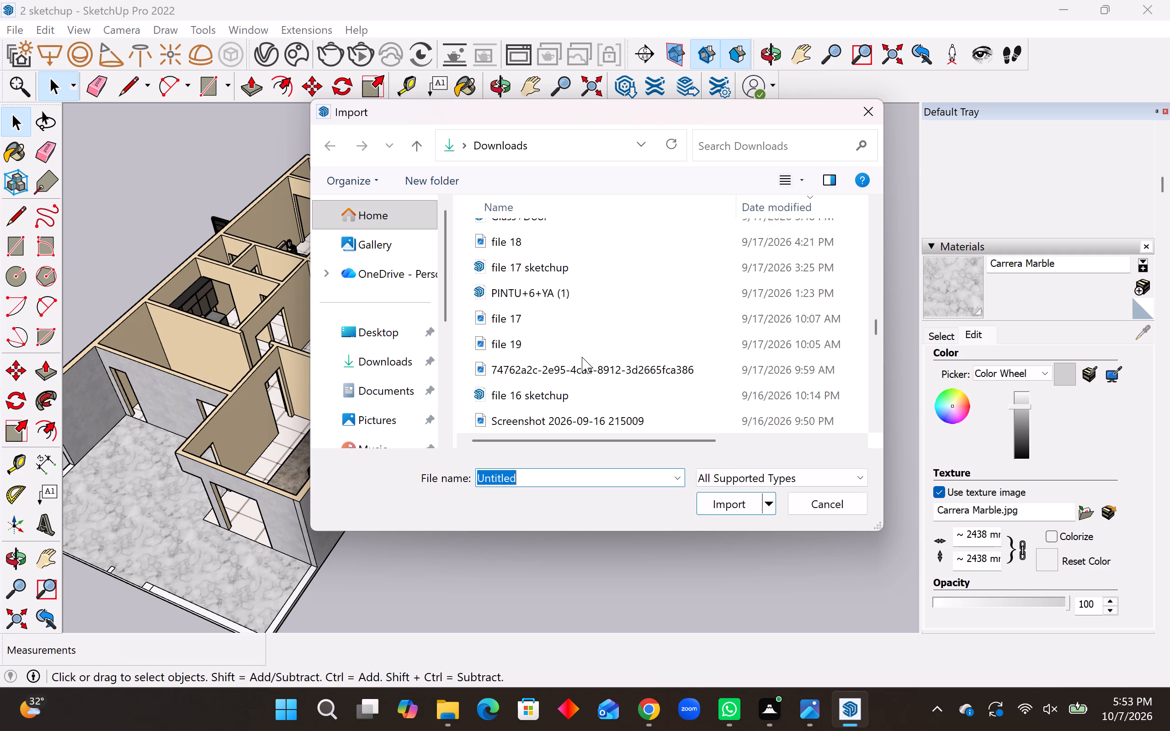
{"action": "scroll", "coordinate": [582, 357], "scroll_direction": "down", "scroll_amount": 4}
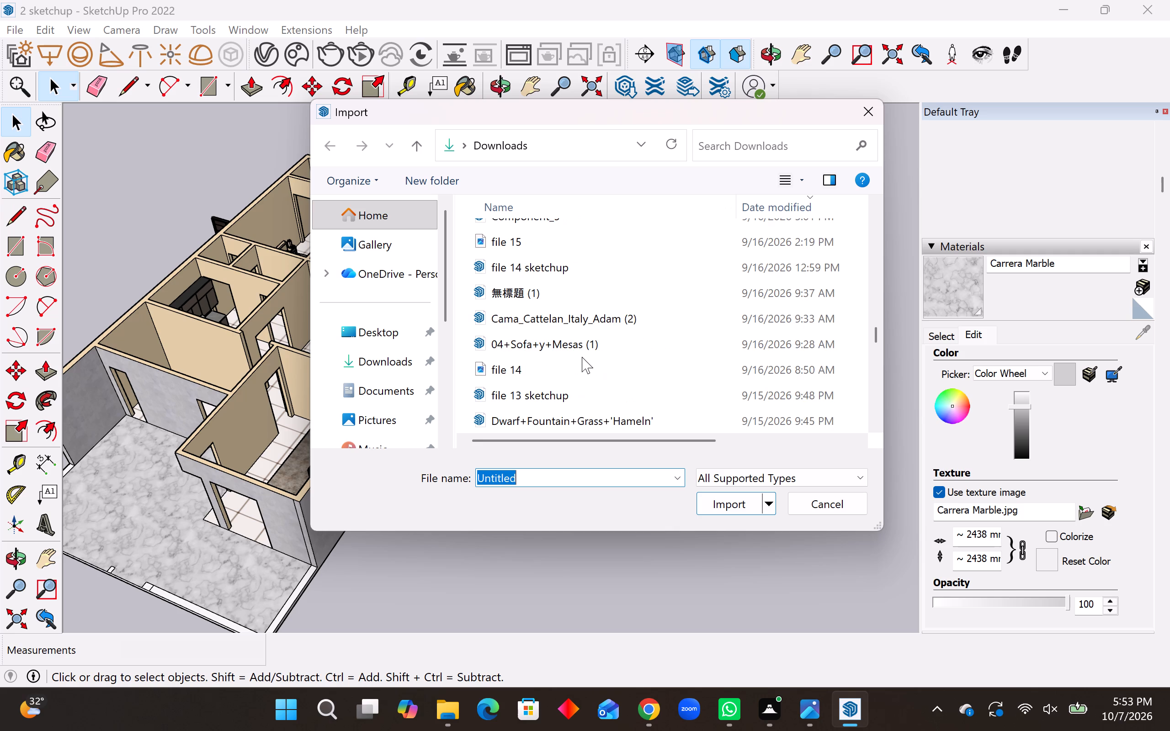
{"action": "scroll", "coordinate": [582, 355], "scroll_direction": "down", "scroll_amount": 4}
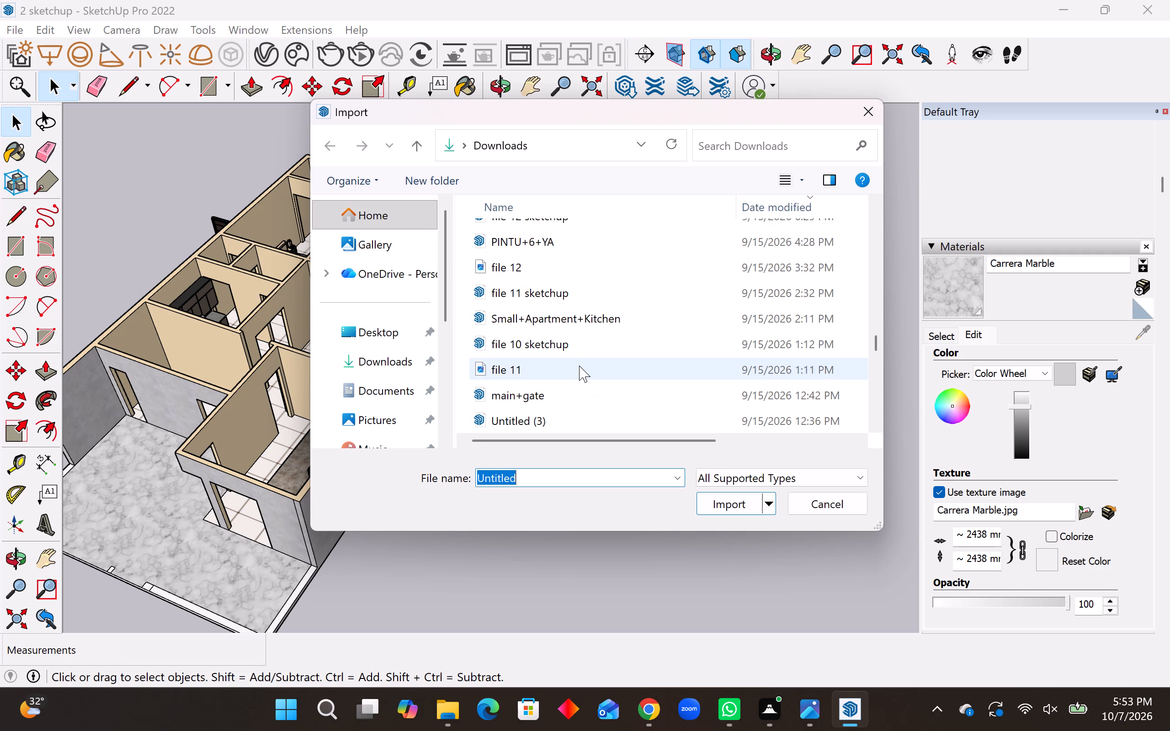
{"action": "scroll", "coordinate": [579, 365], "scroll_direction": "down", "scroll_amount": 5}
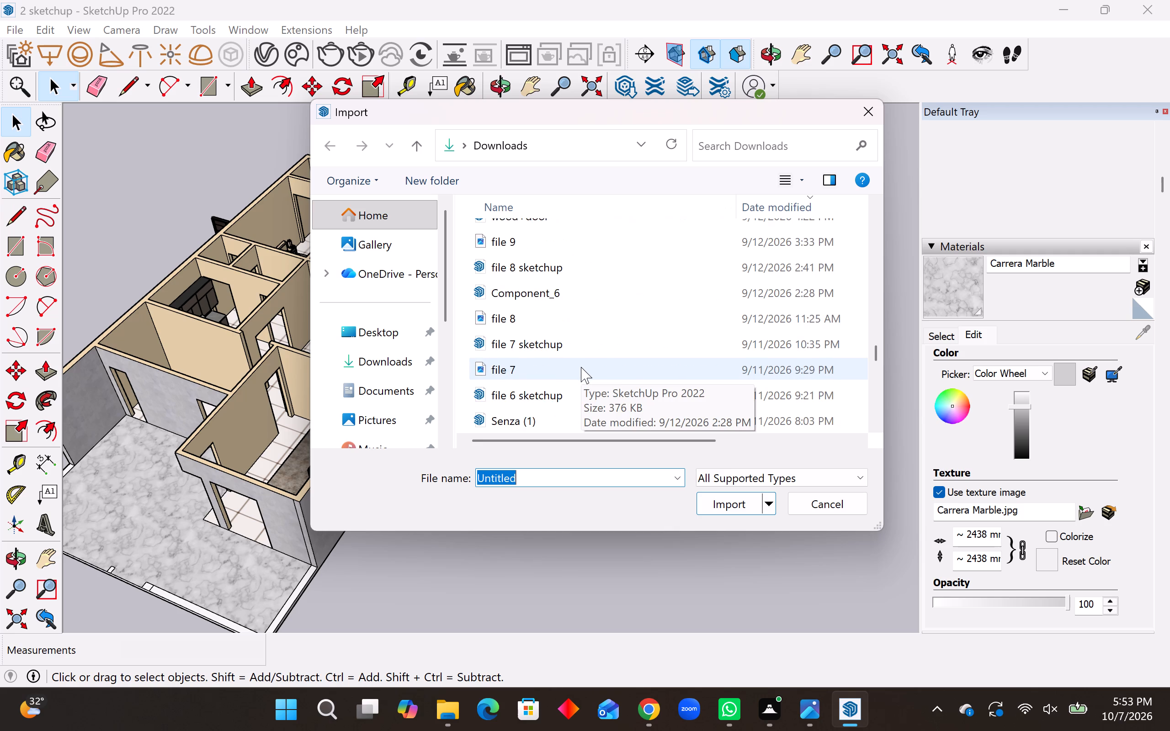
{"action": "scroll", "coordinate": [581, 367], "scroll_direction": "down", "scroll_amount": 8}
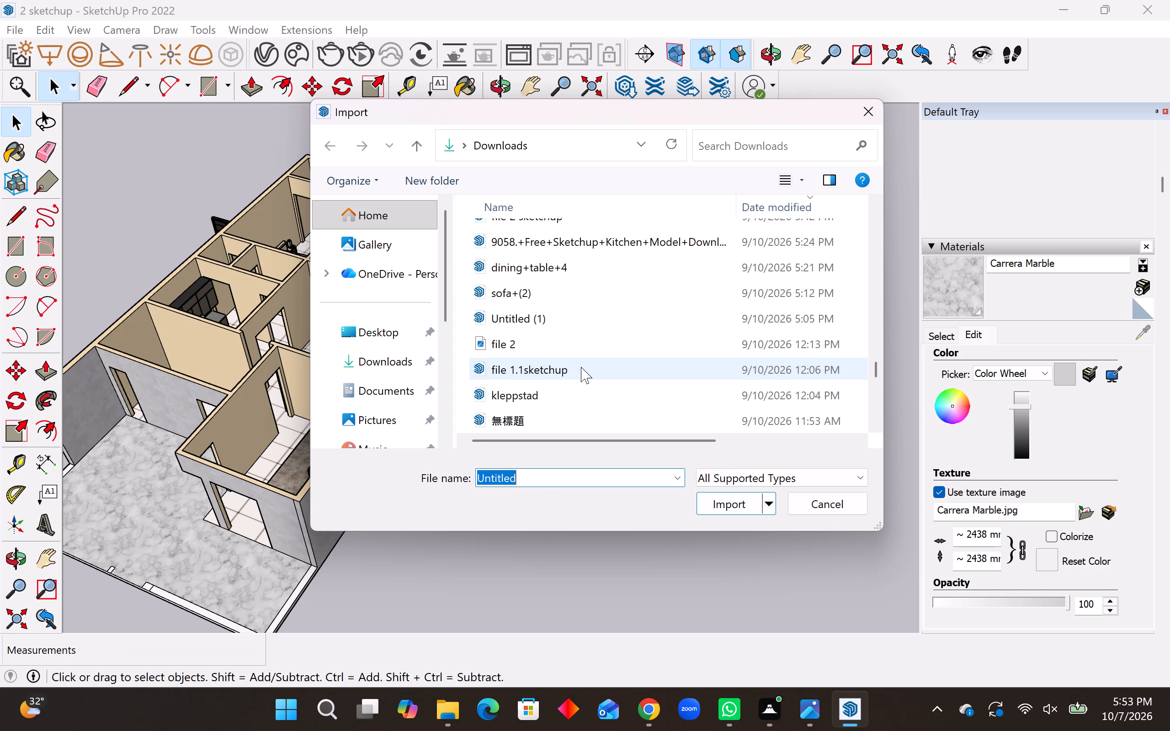
{"action": "scroll", "coordinate": [581, 367], "scroll_direction": "down", "scroll_amount": 1}
{"action": "left_click", "coordinate": [581, 367]}
{"action": "left_click", "coordinate": [735, 509]}
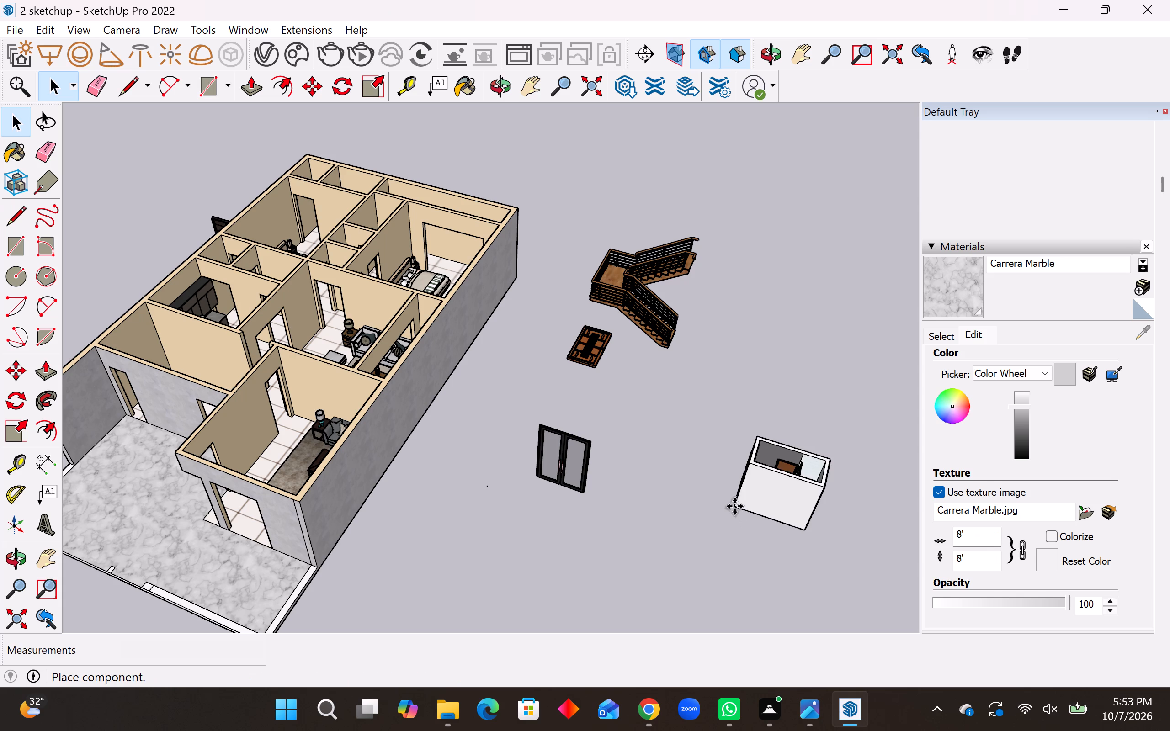
{"action": "scroll", "coordinate": [766, 456], "scroll_direction": "down", "scroll_amount": 4}
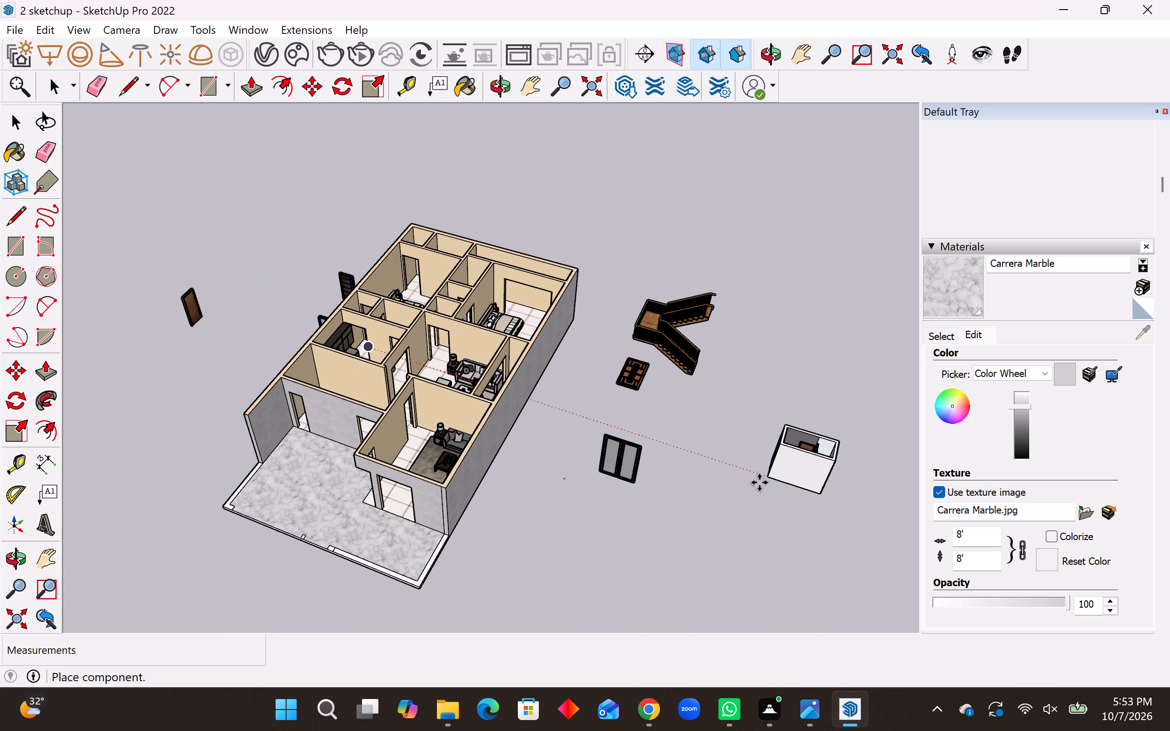
{"action": "scroll", "coordinate": [288, 307], "scroll_direction": "up", "scroll_amount": 3}
{"action": "scroll", "coordinate": [266, 271], "scroll_direction": "up", "scroll_amount": 3}
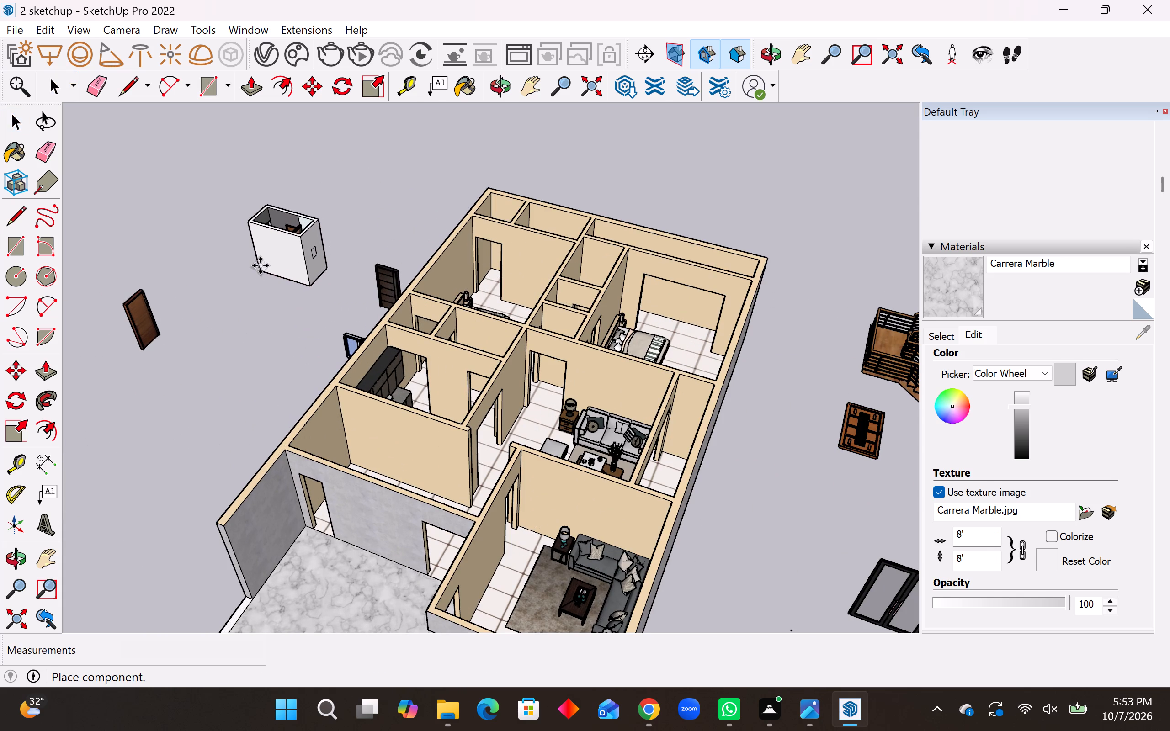
{"action": "left_click", "coordinate": [260, 259]}
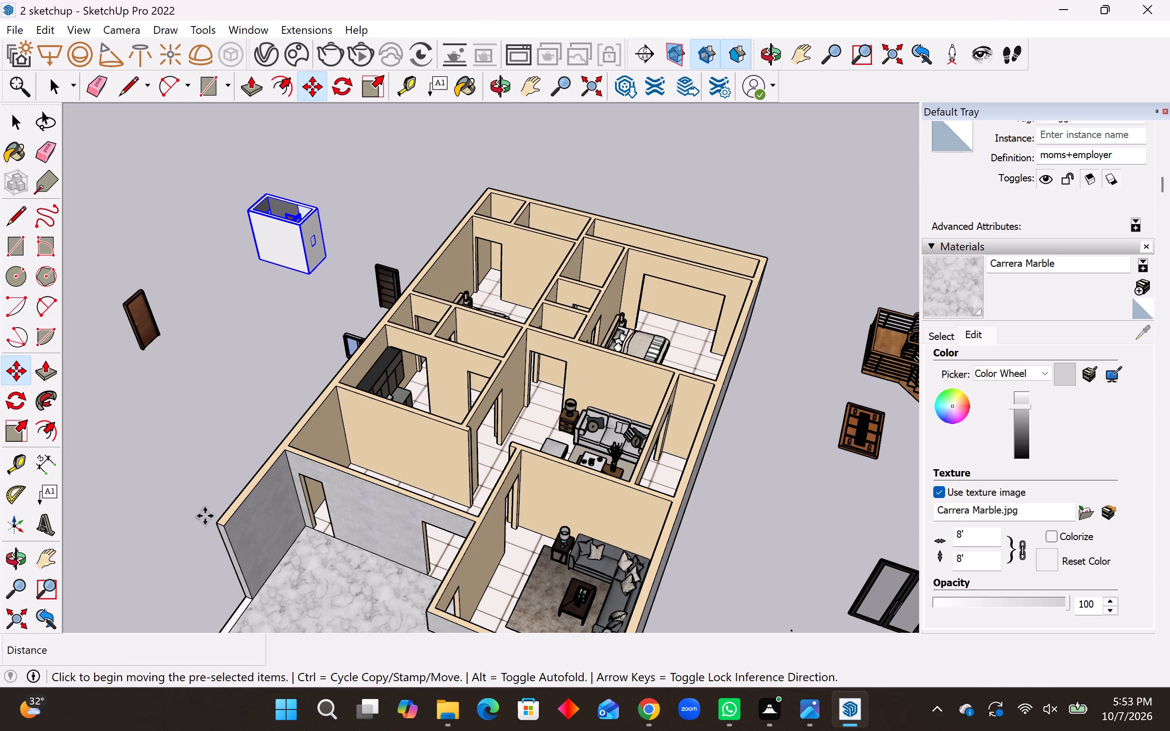
Rotate the flat-lying panelled wooden door beside the stairs 90 degrees so it stands upright.
{"action": "scroll", "coordinate": [285, 484], "scroll_direction": "down", "scroll_amount": 4}
{"action": "scroll", "coordinate": [449, 504], "scroll_direction": "down", "scroll_amount": 4}
{"action": "middle_click", "coordinate": [741, 501]}
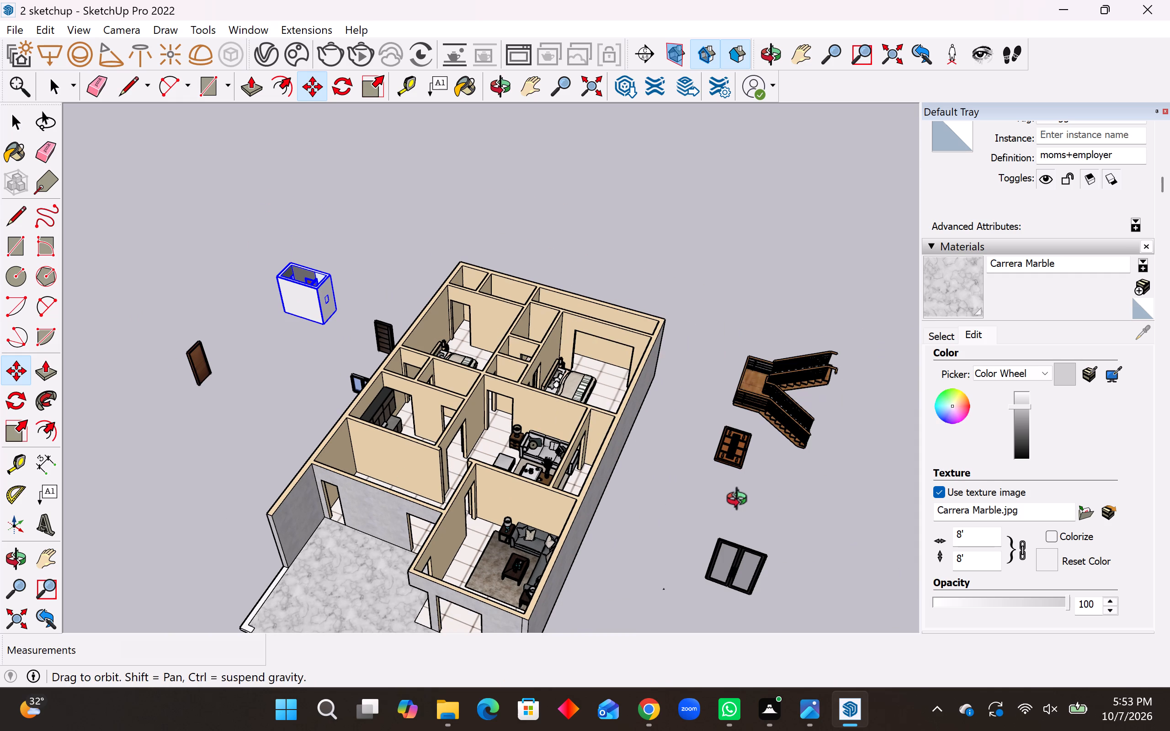
{"action": "key", "text": "space"}
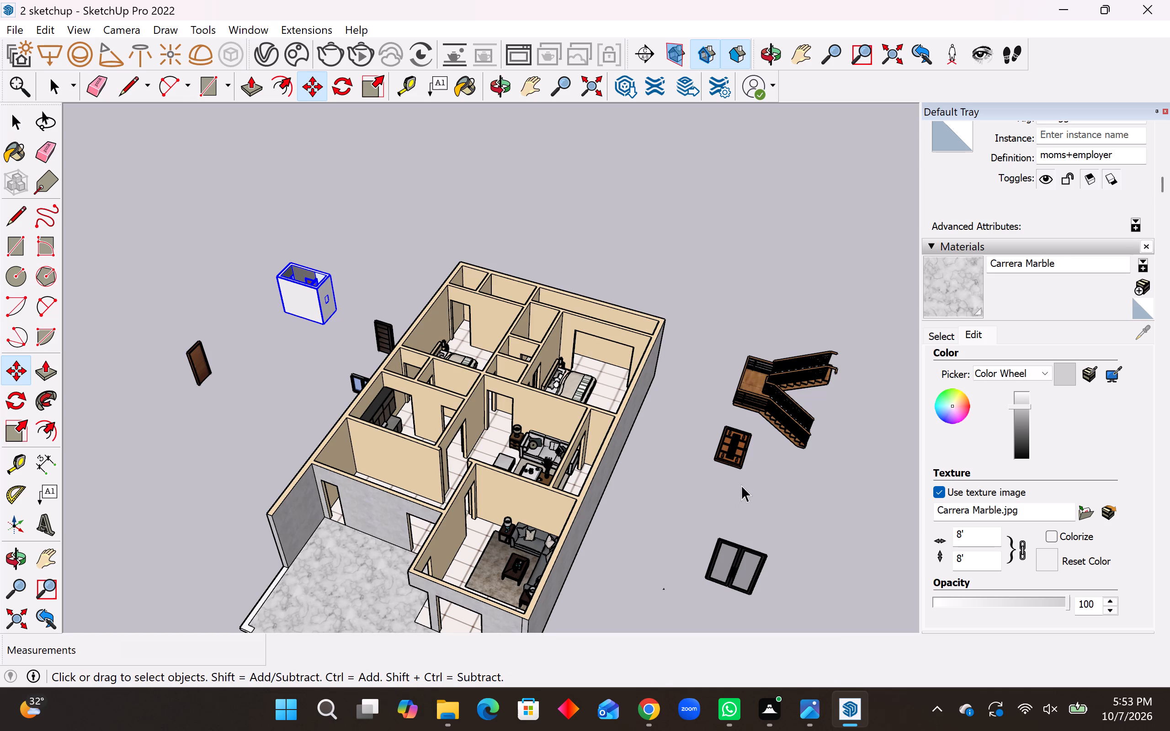
{"action": "left_click", "coordinate": [738, 455]}
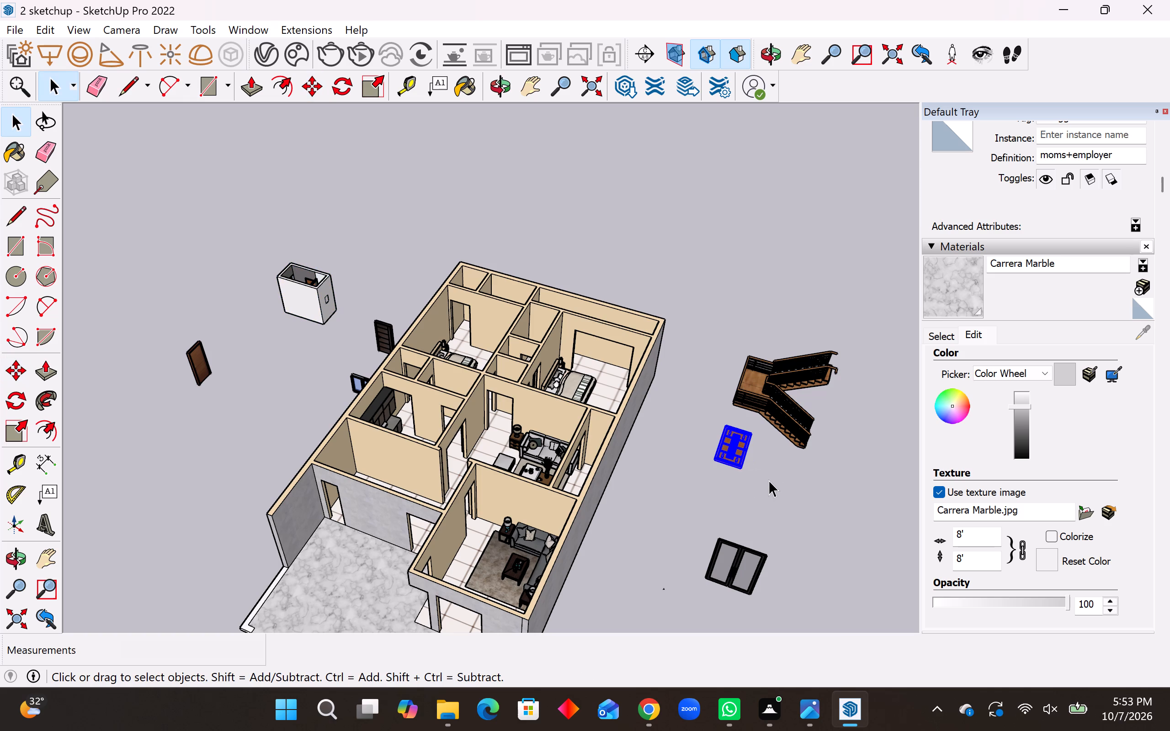
{"action": "middle_click_drag", "start_coordinate": [769, 480], "coordinate": [598, 403]}
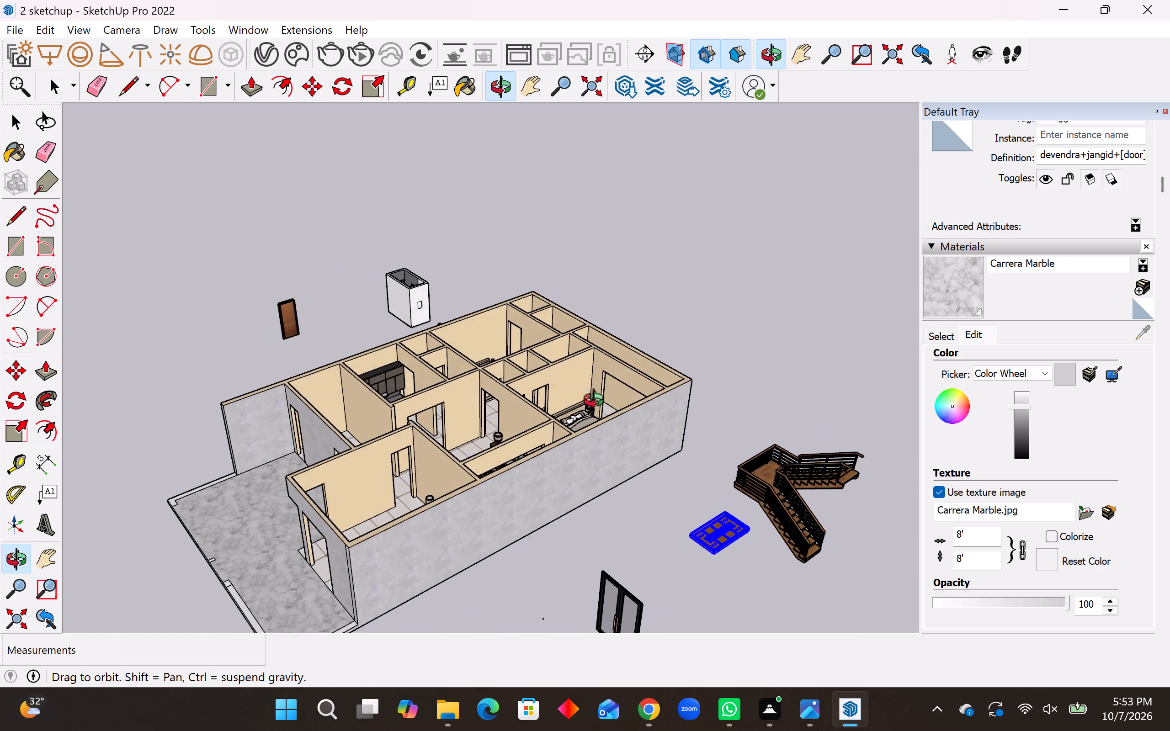
{"action": "middle_click_drag", "start_coordinate": [598, 403], "coordinate": [562, 394]}
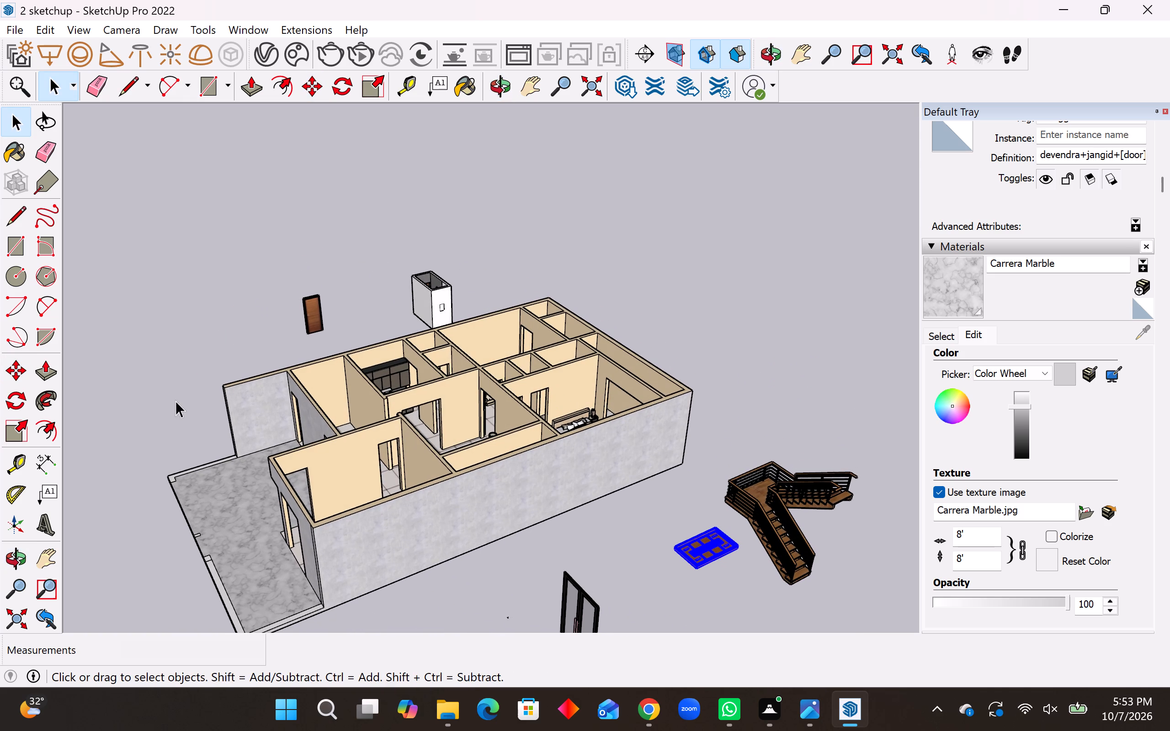
{"action": "left_click", "coordinate": [13, 403]}
{"action": "middle_click_drag", "start_coordinate": [541, 585], "coordinate": [522, 564]}
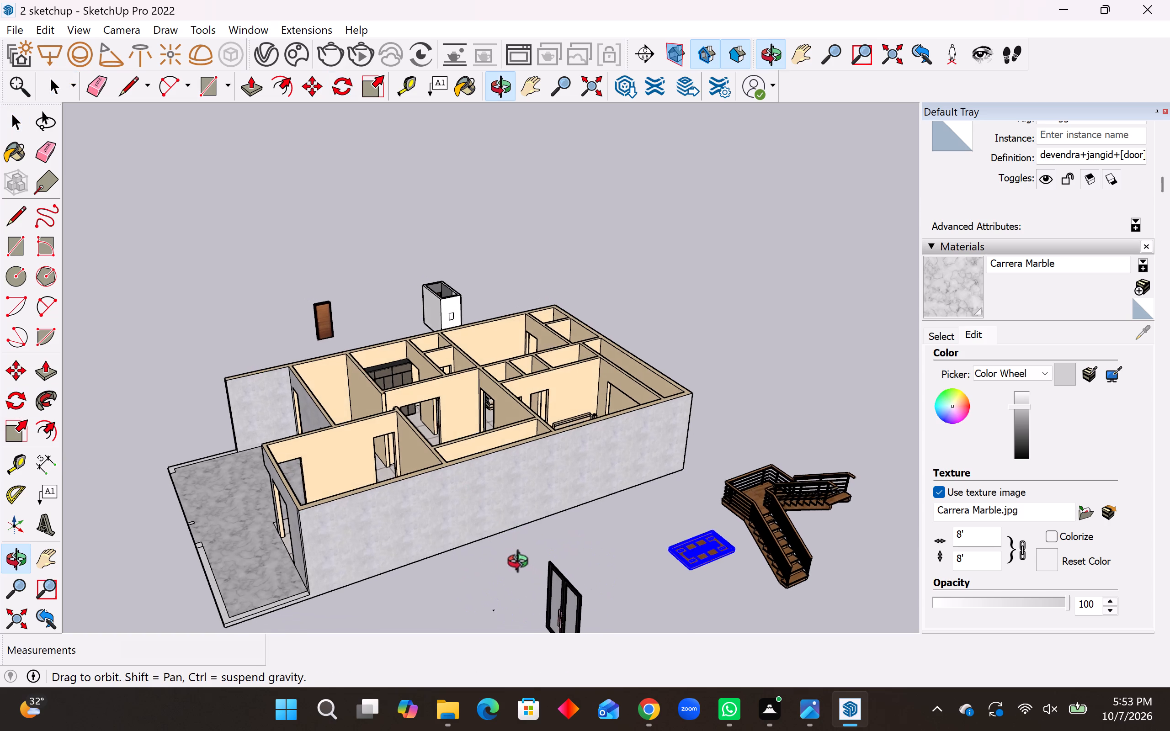
{"action": "middle_click_drag", "start_coordinate": [522, 564], "coordinate": [495, 514]}
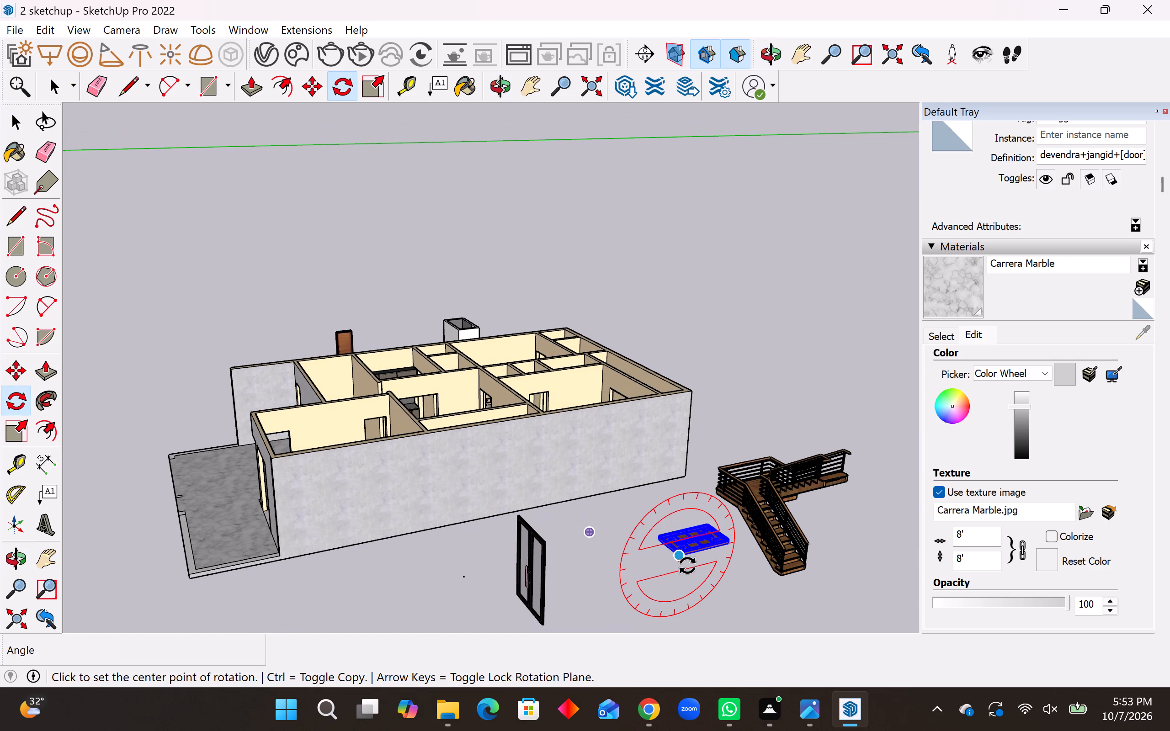
{"action": "left_click", "coordinate": [687, 566]}
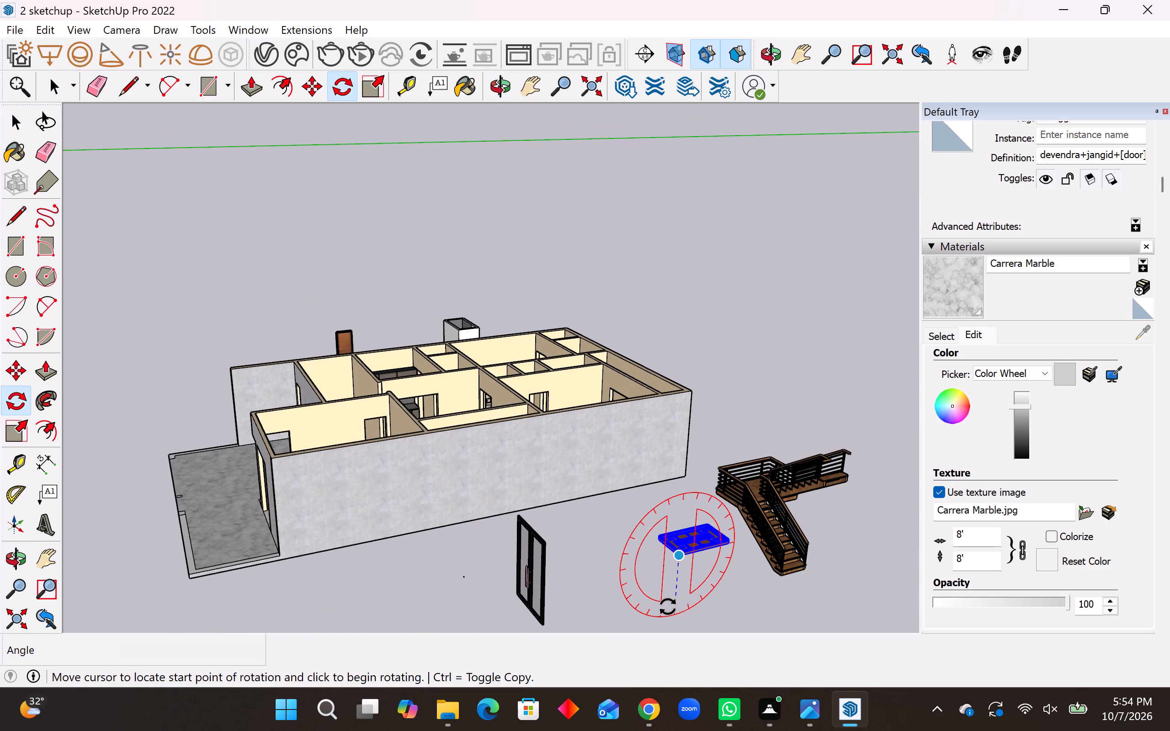
{"action": "left_click", "coordinate": [668, 609]}
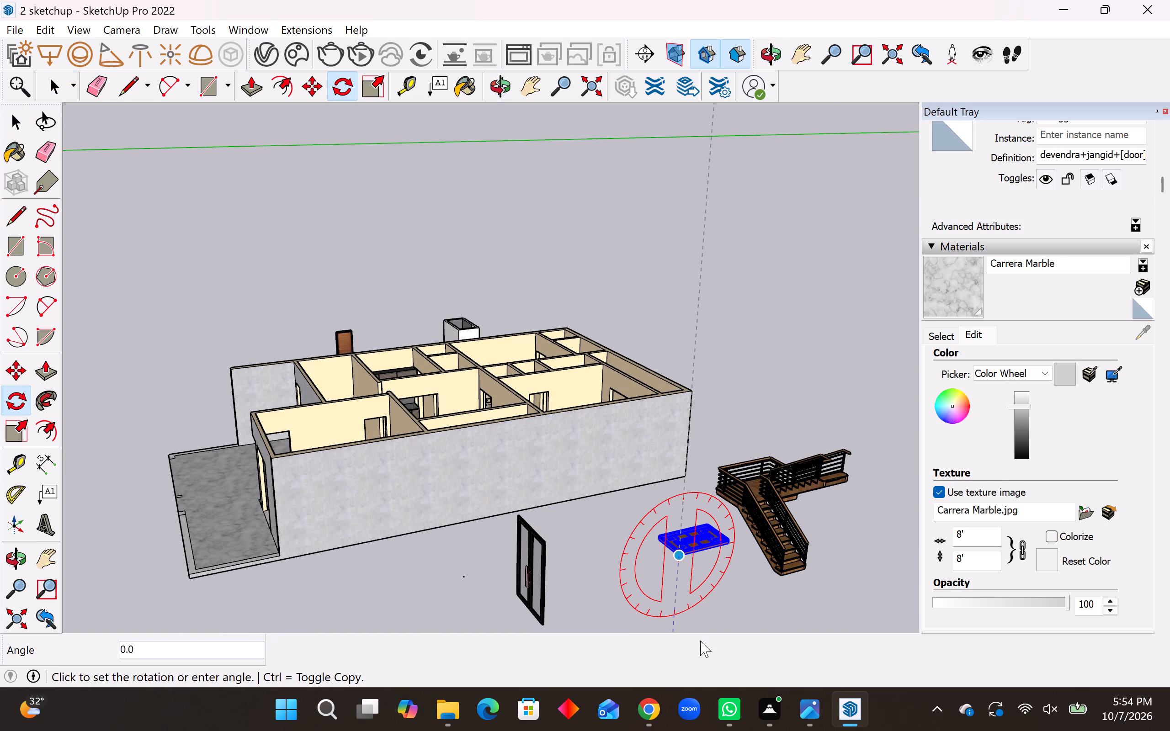
{"action": "left_click", "coordinate": [733, 544]}
Move the upright wooden door by its bottom corner into the bottom corner of the porch wall's doorway nearest the projecting front room.
{"action": "scroll", "coordinate": [746, 575], "scroll_direction": "up", "scroll_amount": 3}
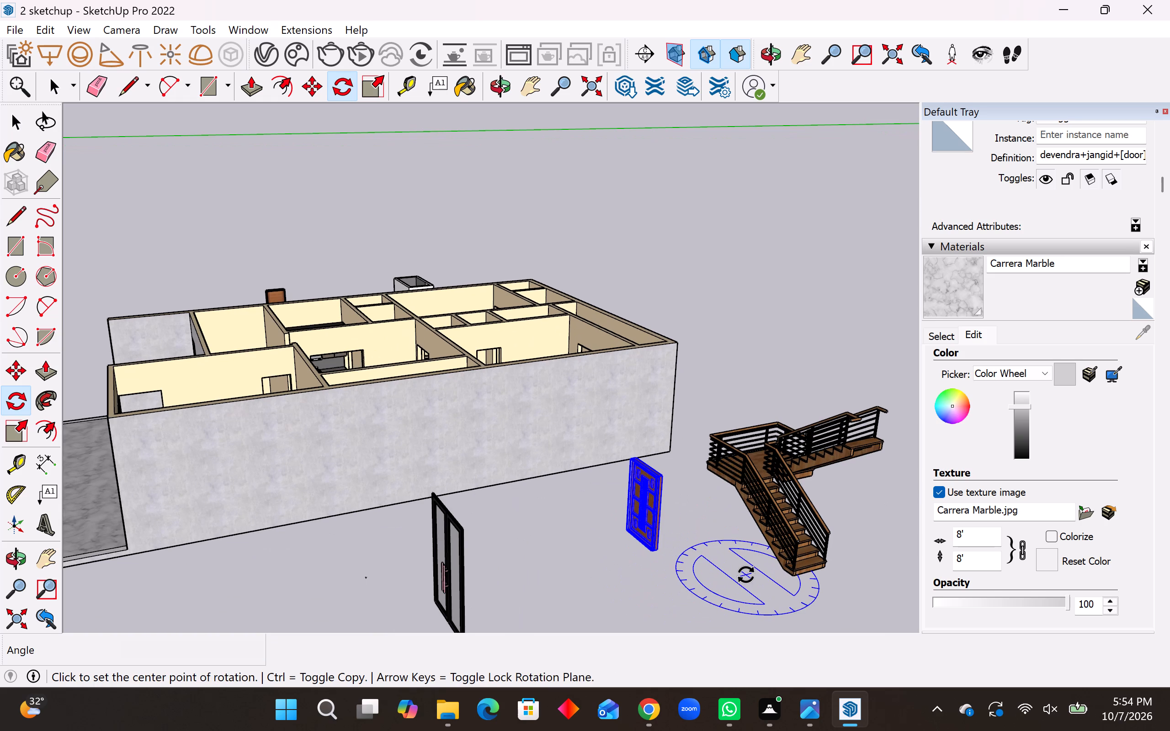
{"action": "key", "text": "m"}
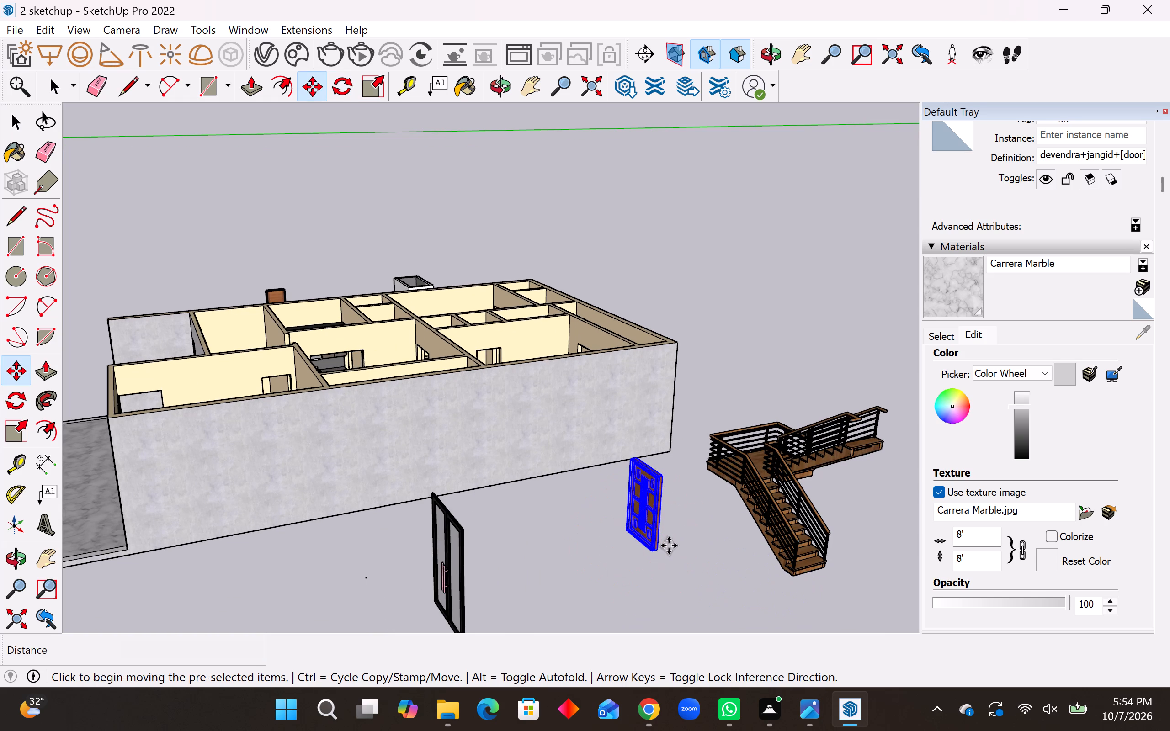
{"action": "scroll", "coordinate": [663, 556], "scroll_direction": "up", "scroll_amount": 7}
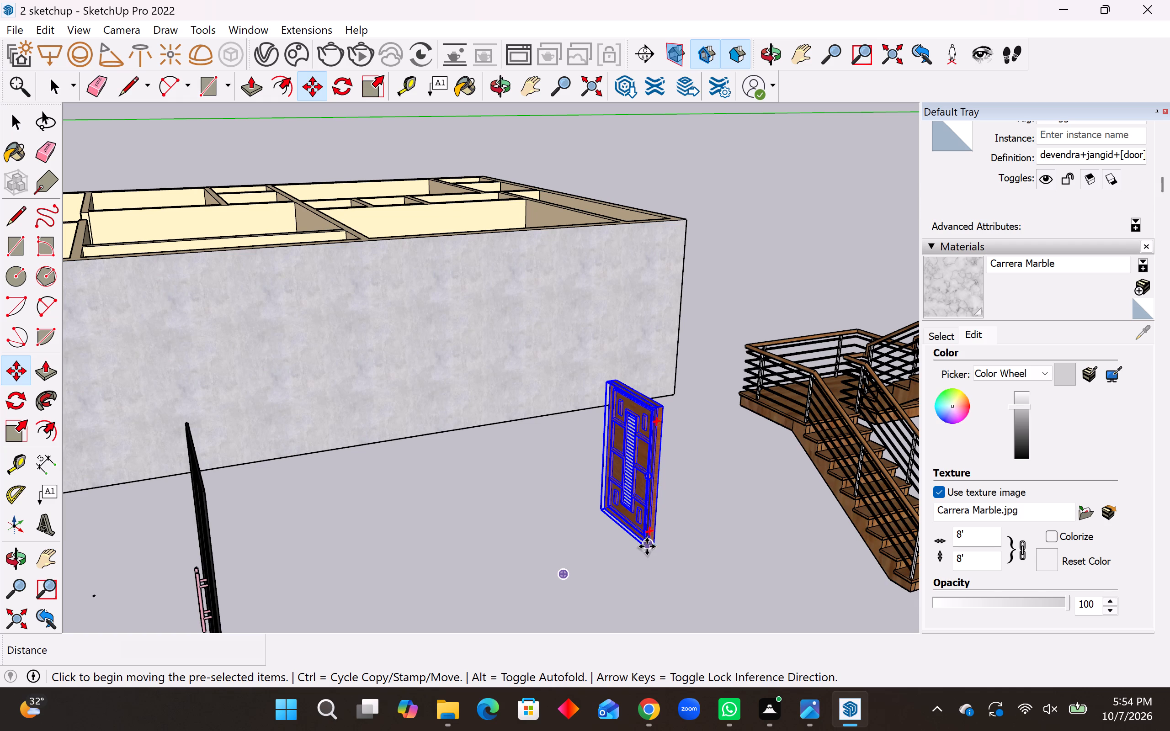
{"action": "middle_click_drag", "start_coordinate": [643, 551], "coordinate": [876, 599]}
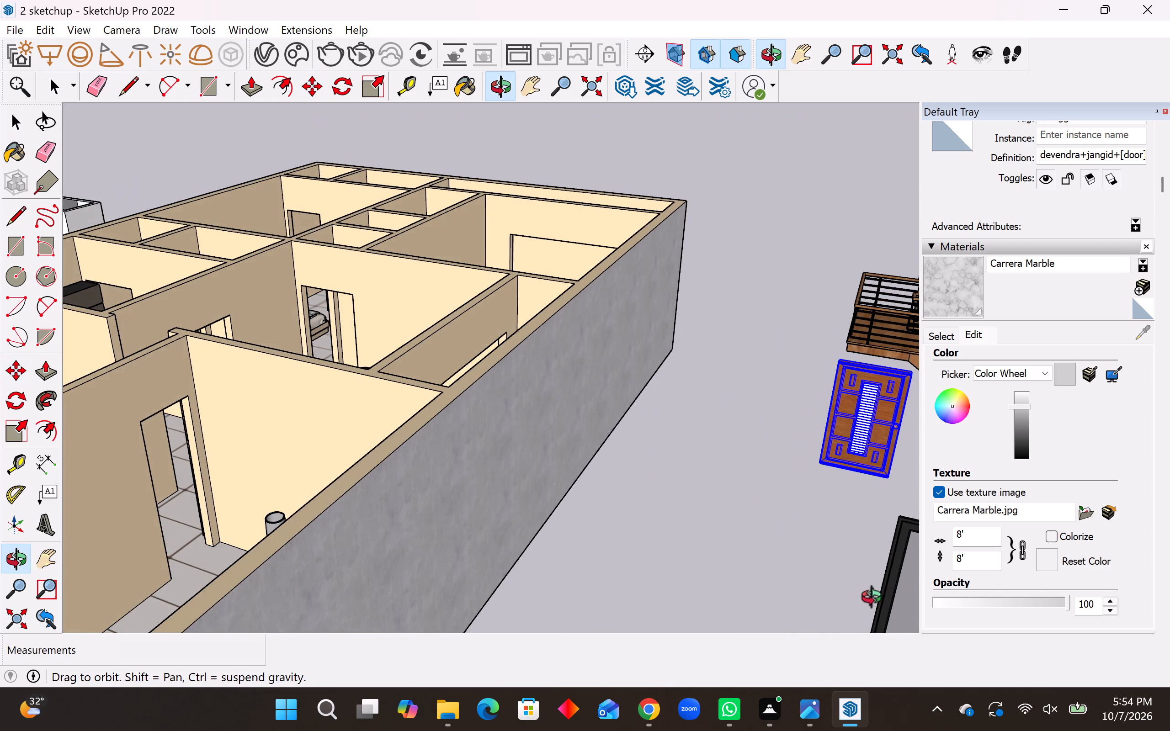
{"action": "middle_click_drag", "start_coordinate": [876, 599], "coordinate": [875, 600]}
{"action": "scroll", "coordinate": [873, 516], "scroll_direction": "up", "scroll_amount": 4}
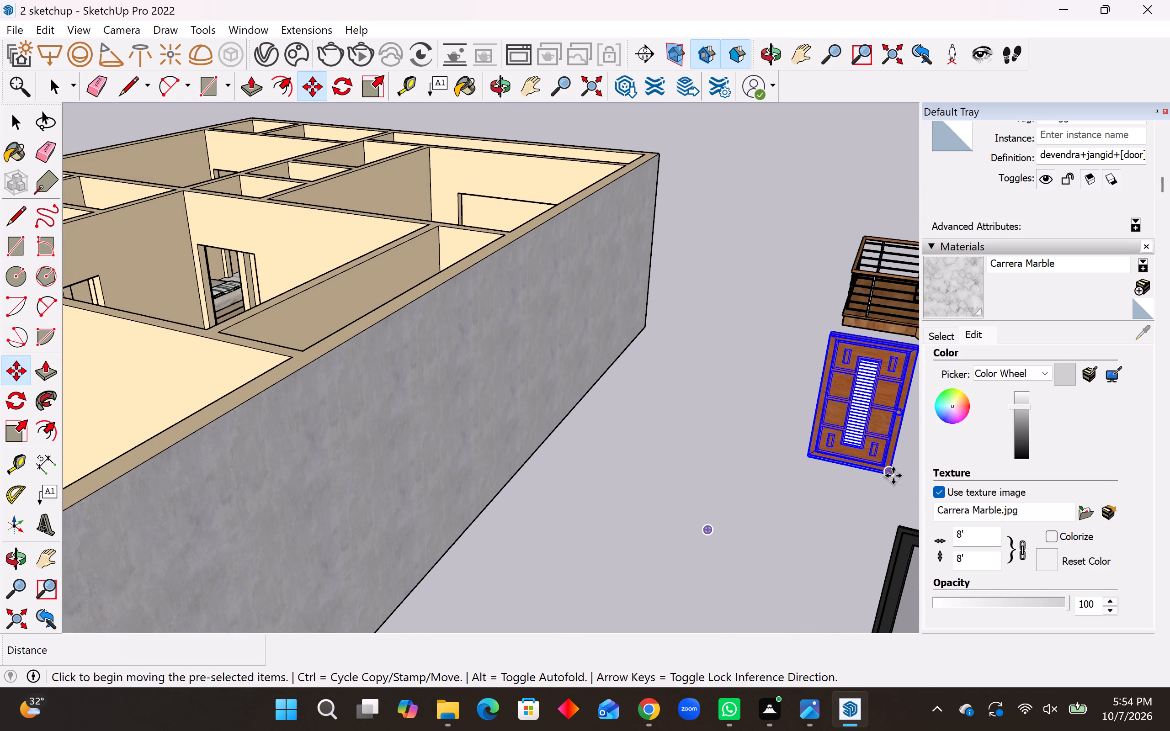
{"action": "scroll", "coordinate": [893, 476], "scroll_direction": "up", "scroll_amount": 11}
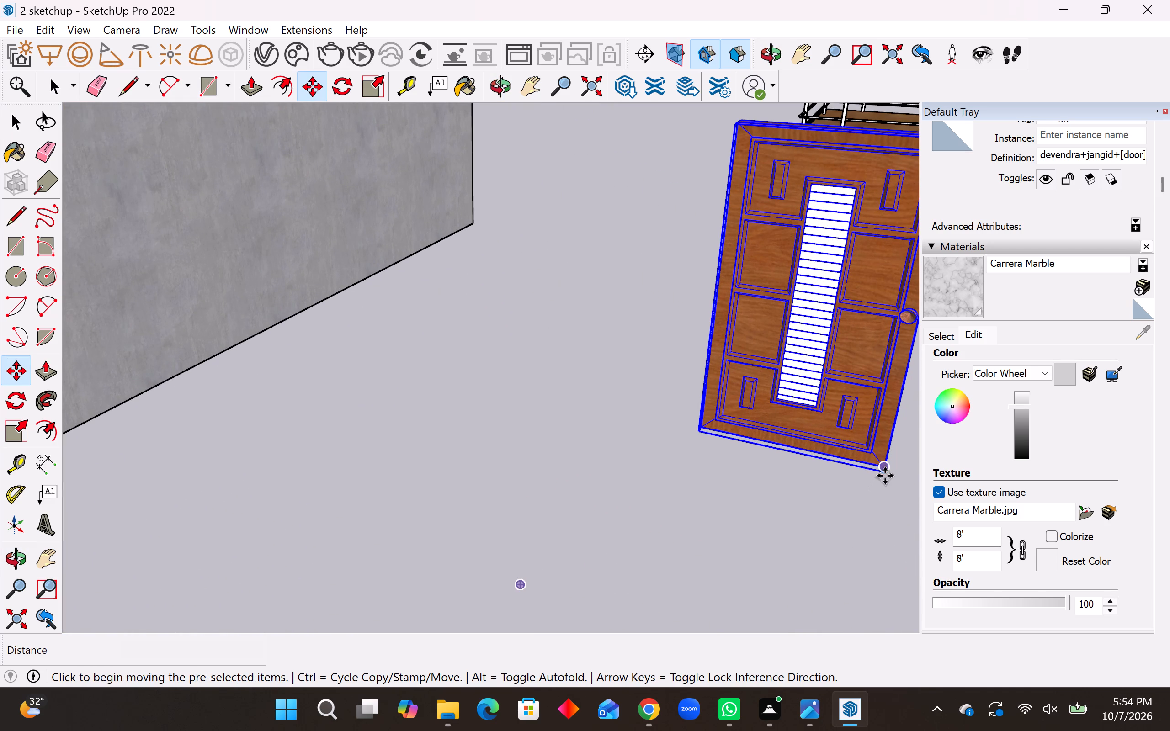
{"action": "left_click", "coordinate": [697, 434]}
{"action": "scroll", "coordinate": [738, 456], "scroll_direction": "down", "scroll_amount": 18}
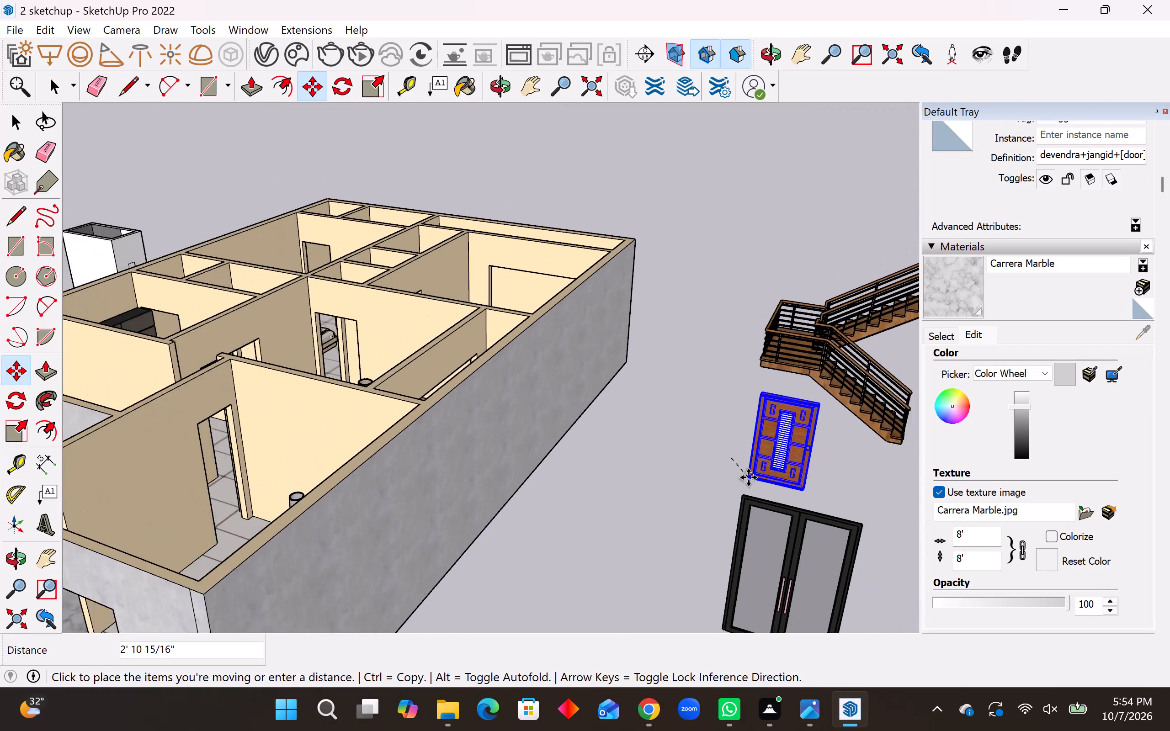
{"action": "scroll", "coordinate": [748, 477], "scroll_direction": "down", "scroll_amount": 11}
{"action": "middle_click_drag", "start_coordinate": [342, 525], "coordinate": [532, 555]}
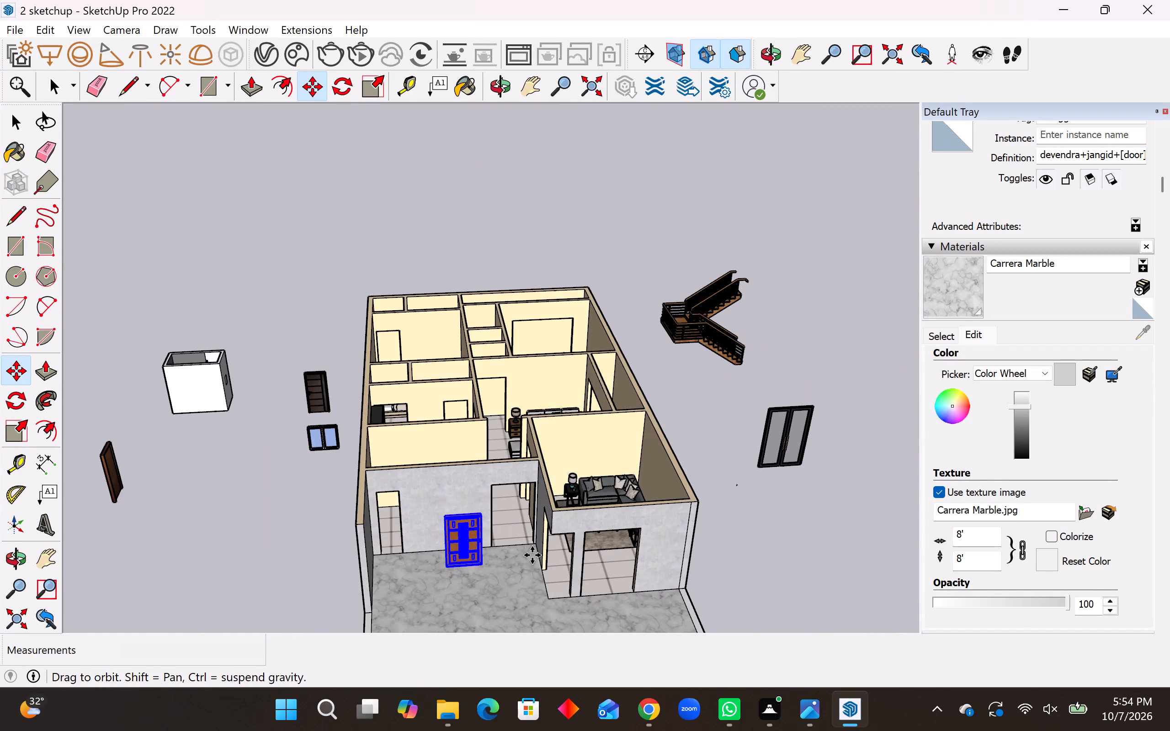
{"action": "scroll", "coordinate": [518, 533], "scroll_direction": "up", "scroll_amount": 15}
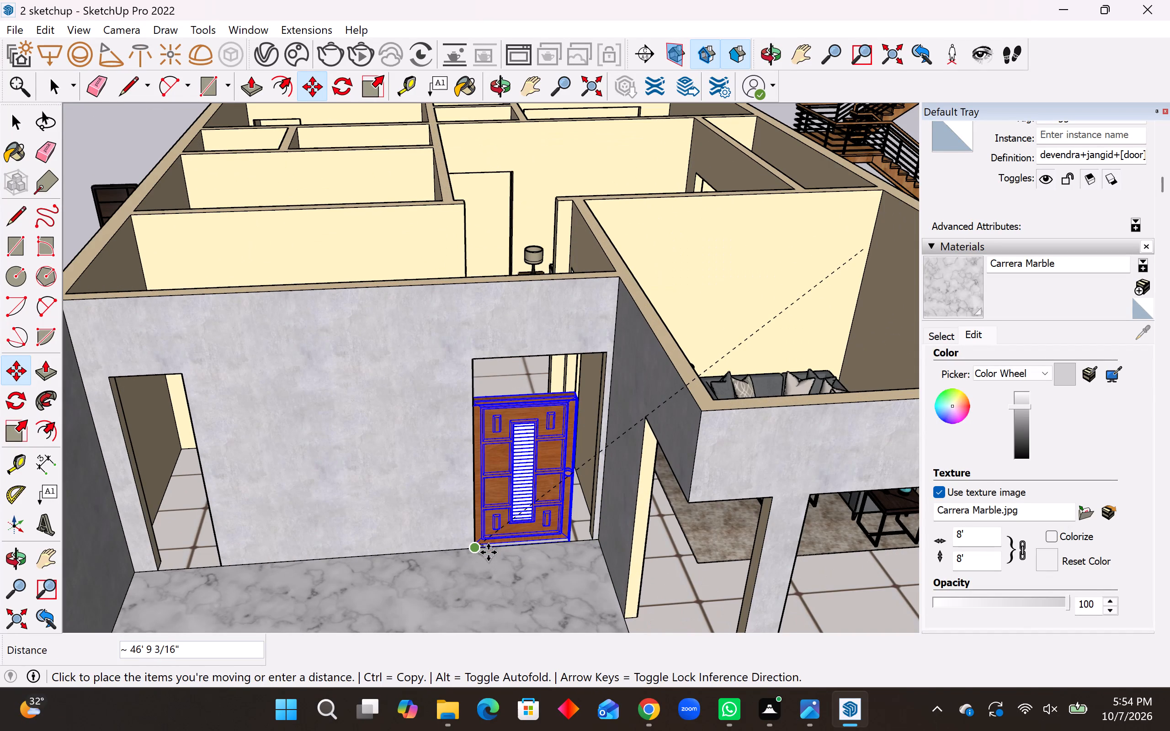
{"action": "left_click", "coordinate": [488, 552]}
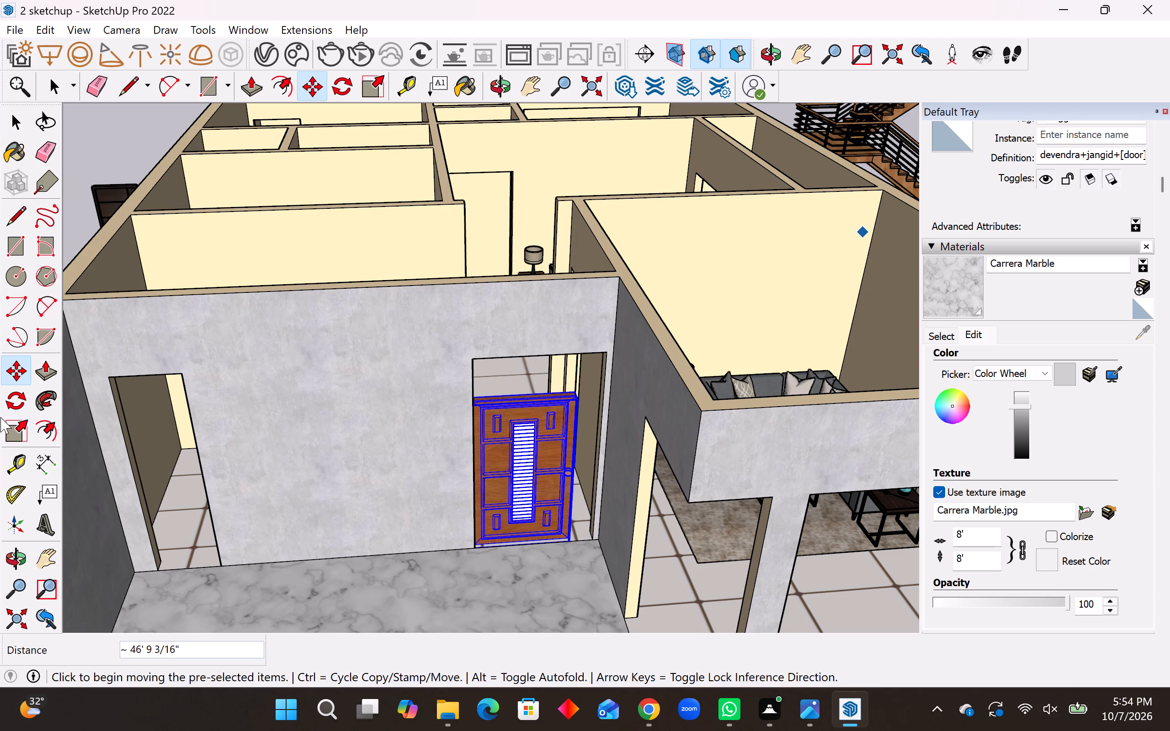
Scale the wooden door to about 1.29 in height and 1.25 in width so it fills the porch doorway.
{"action": "left_click", "coordinate": [13, 429]}
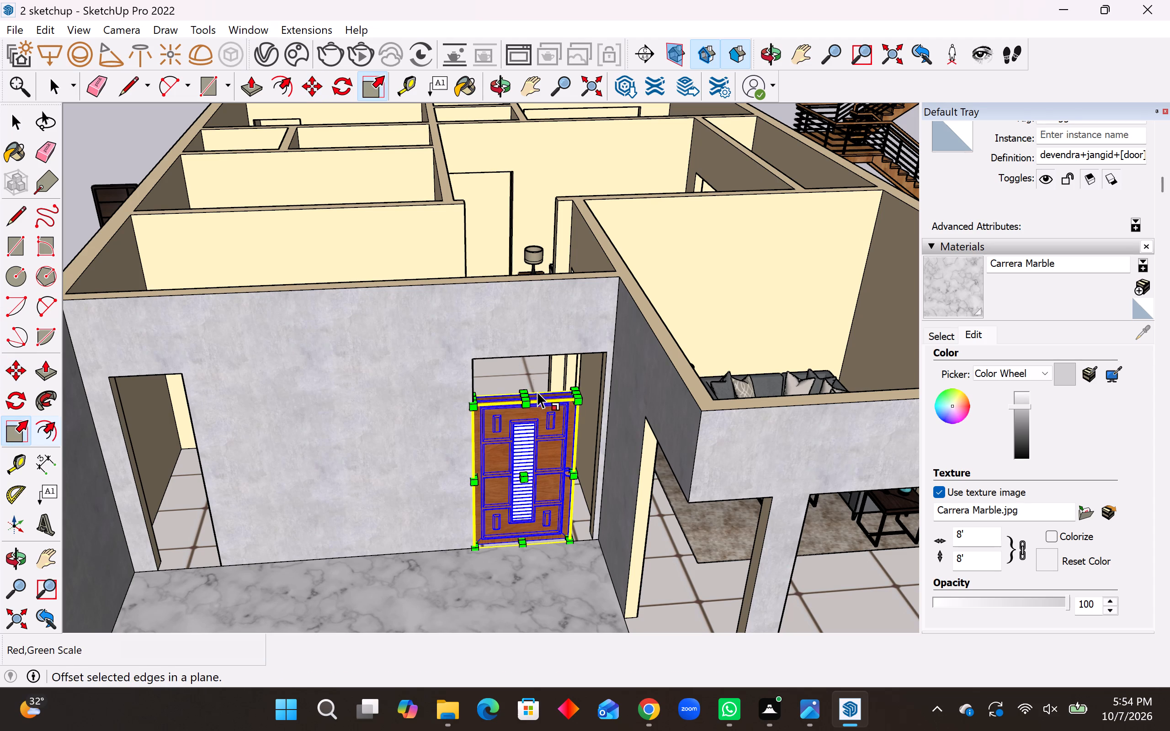
{"action": "left_click", "coordinate": [527, 395]}
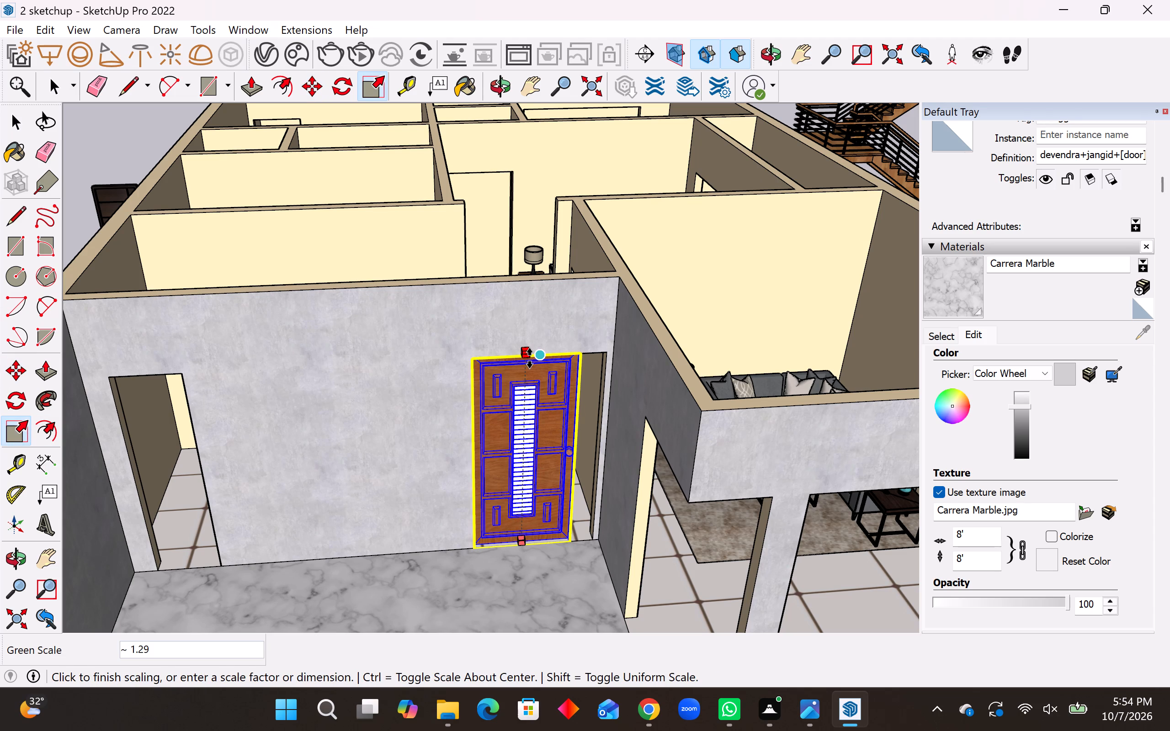
{"action": "left_click", "coordinate": [530, 358]}
{"action": "scroll", "coordinate": [585, 427], "scroll_direction": "up", "scroll_amount": 7}
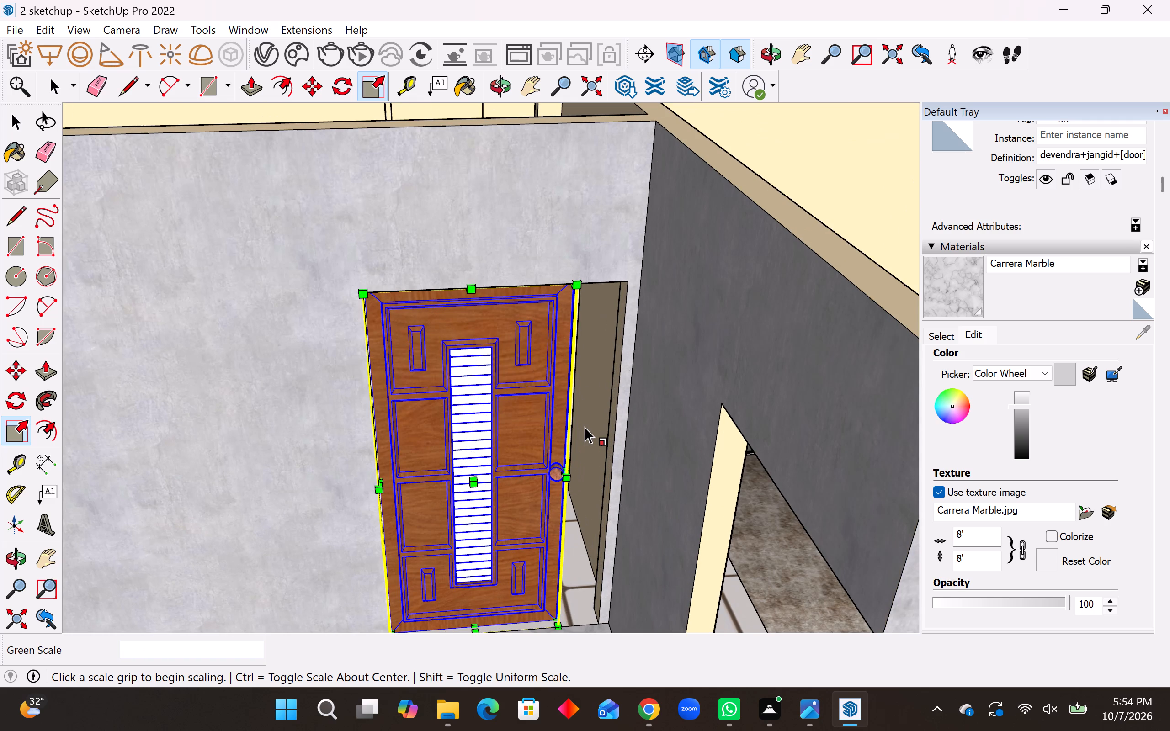
{"action": "middle_click_drag", "start_coordinate": [580, 450], "coordinate": [587, 474]}
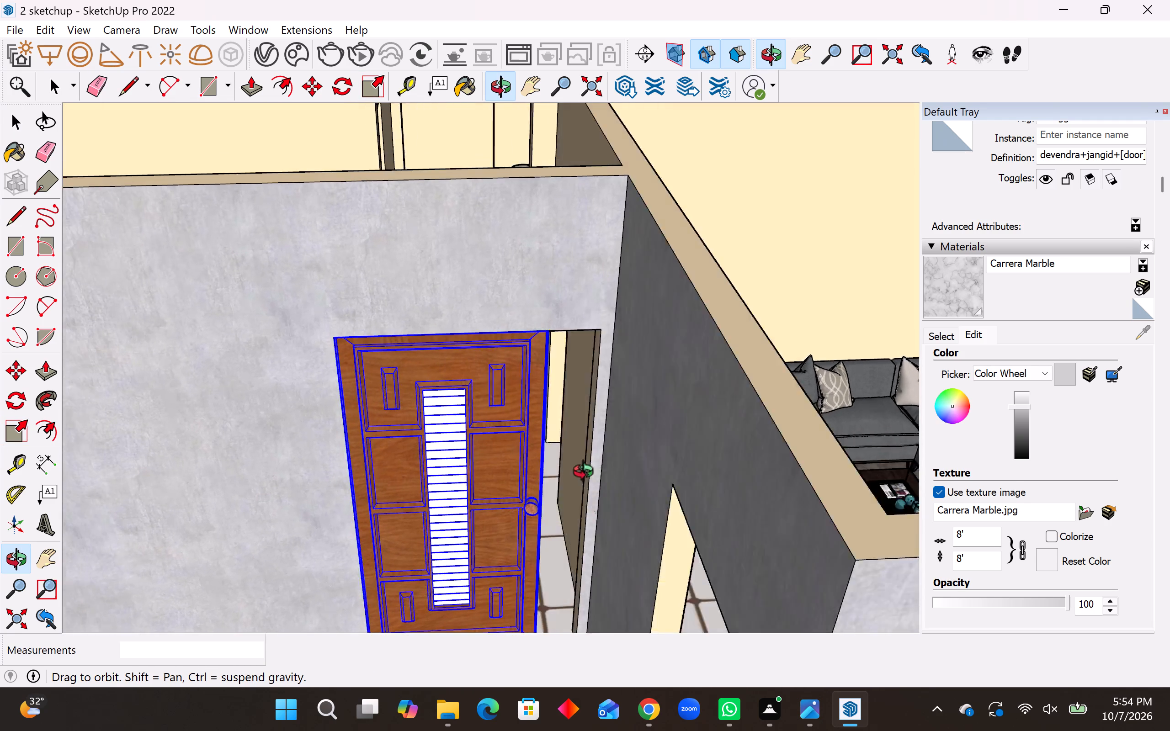
{"action": "middle_click_drag", "start_coordinate": [587, 474], "coordinate": [567, 487]}
{"action": "scroll", "coordinate": [549, 520], "scroll_direction": "up", "scroll_amount": 4}
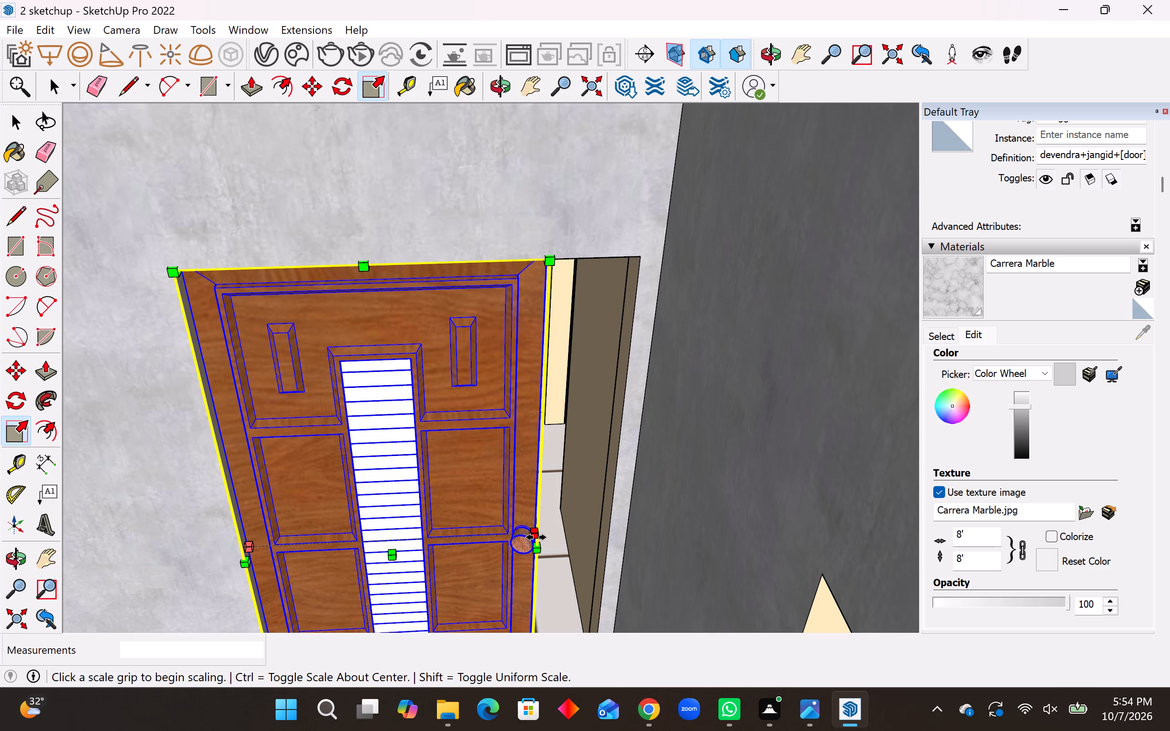
{"action": "left_click", "coordinate": [536, 537]}
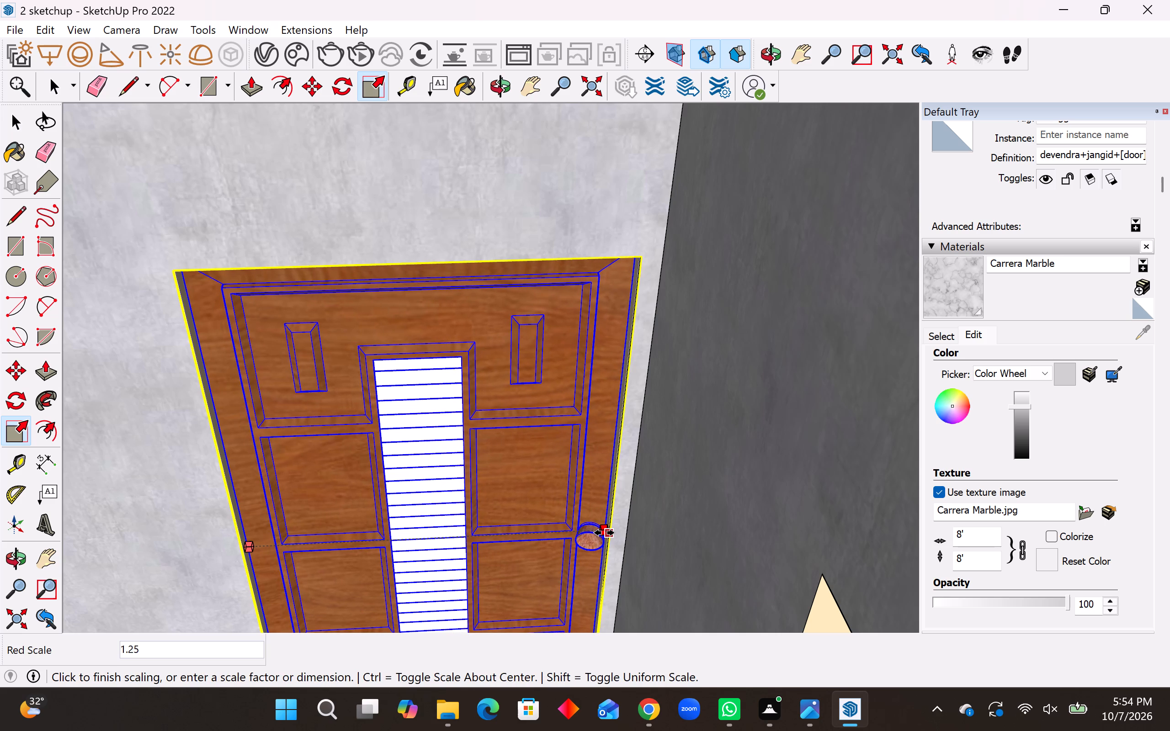
{"action": "left_click", "coordinate": [604, 533]}
{"action": "scroll", "coordinate": [544, 472], "scroll_direction": "down", "scroll_amount": 8}
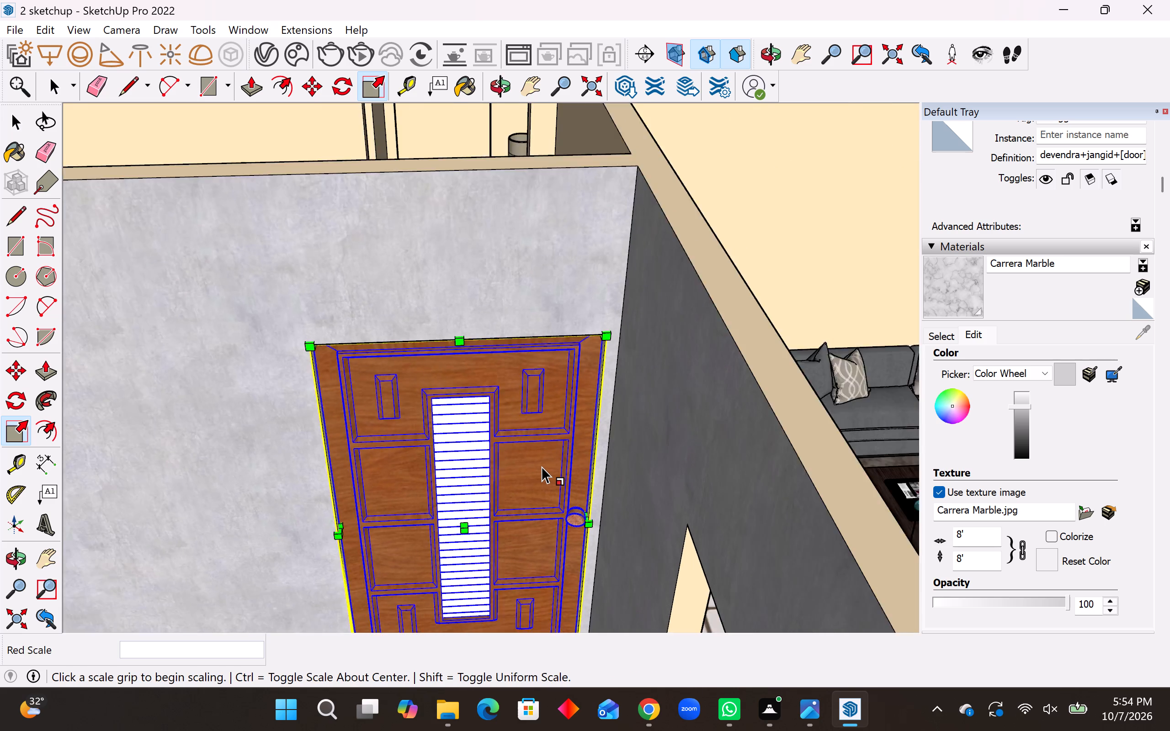
{"action": "scroll", "coordinate": [542, 466], "scroll_direction": "down", "scroll_amount": 20}
{"action": "scroll", "coordinate": [542, 466], "scroll_direction": "down", "scroll_amount": 7}
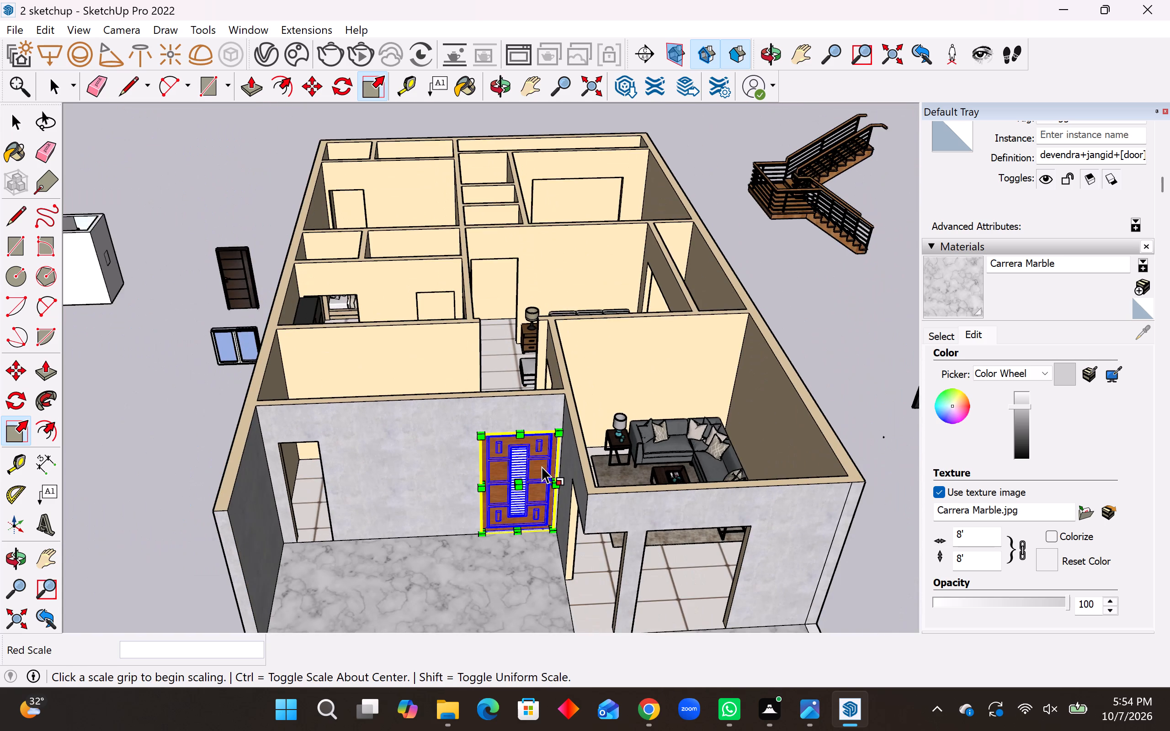
{"action": "scroll", "coordinate": [542, 466], "scroll_direction": "down", "scroll_amount": 1}
{"action": "key", "text": "space"}
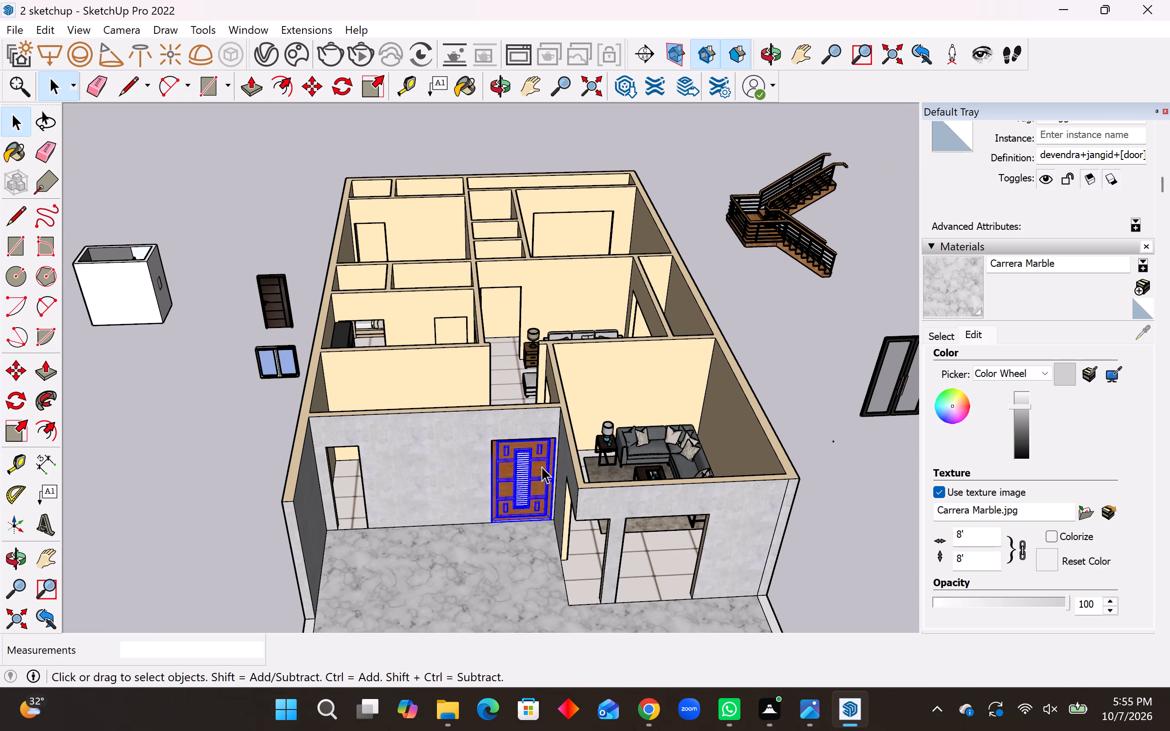
Trace the outer floor edge of the front room's corner opening, 4' 6" to the corner and on to the pillar.
{"action": "scroll", "coordinate": [543, 583], "scroll_direction": "down", "scroll_amount": 3}
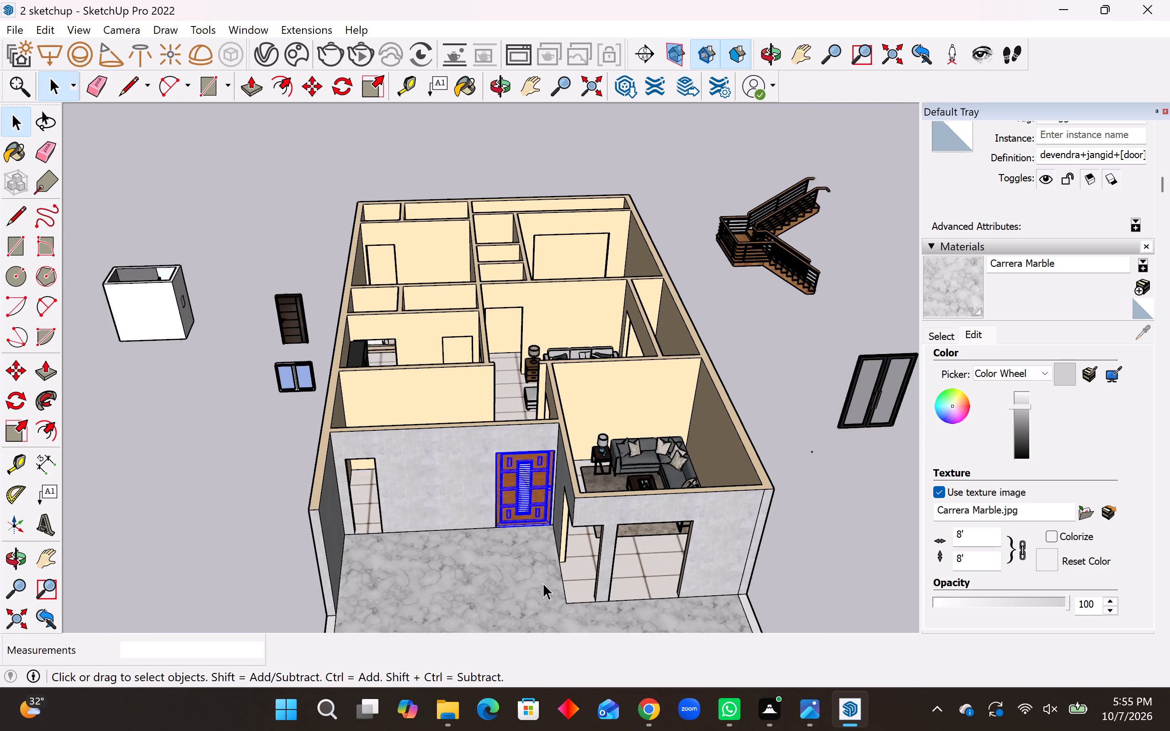
{"action": "middle_click_drag", "start_coordinate": [559, 572], "coordinate": [595, 595]}
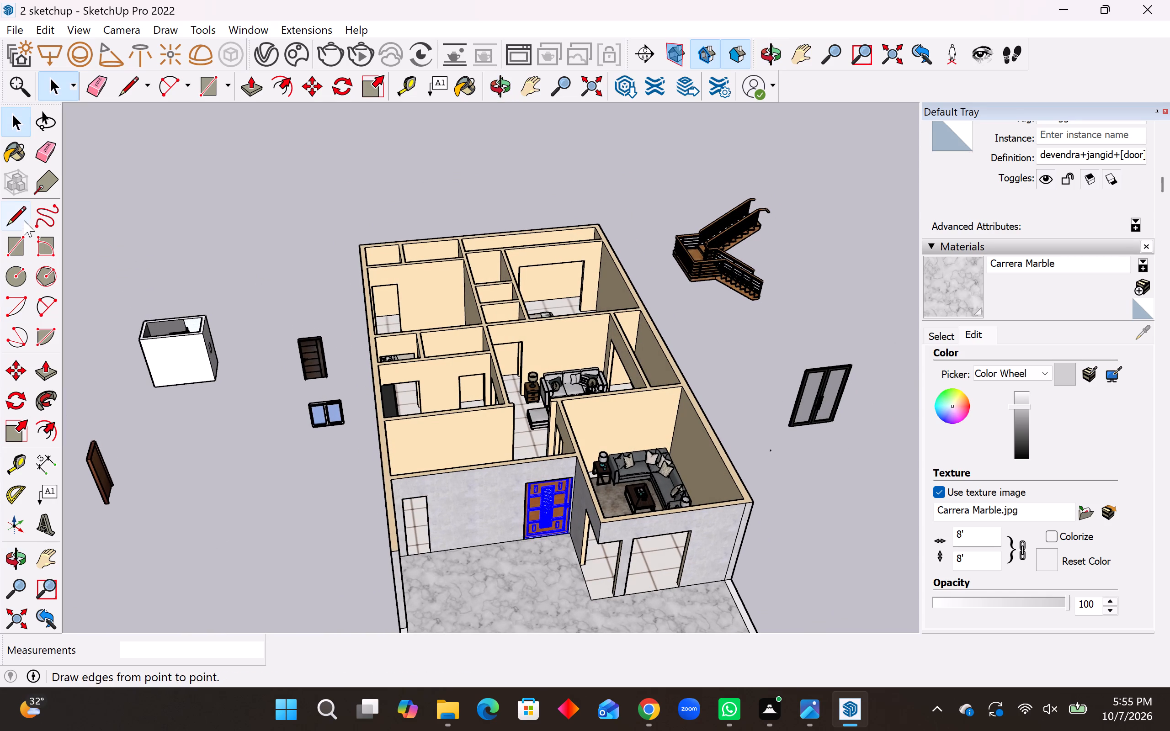
{"action": "left_click", "coordinate": [23, 212]}
{"action": "scroll", "coordinate": [548, 571], "scroll_direction": "up", "scroll_amount": 14}
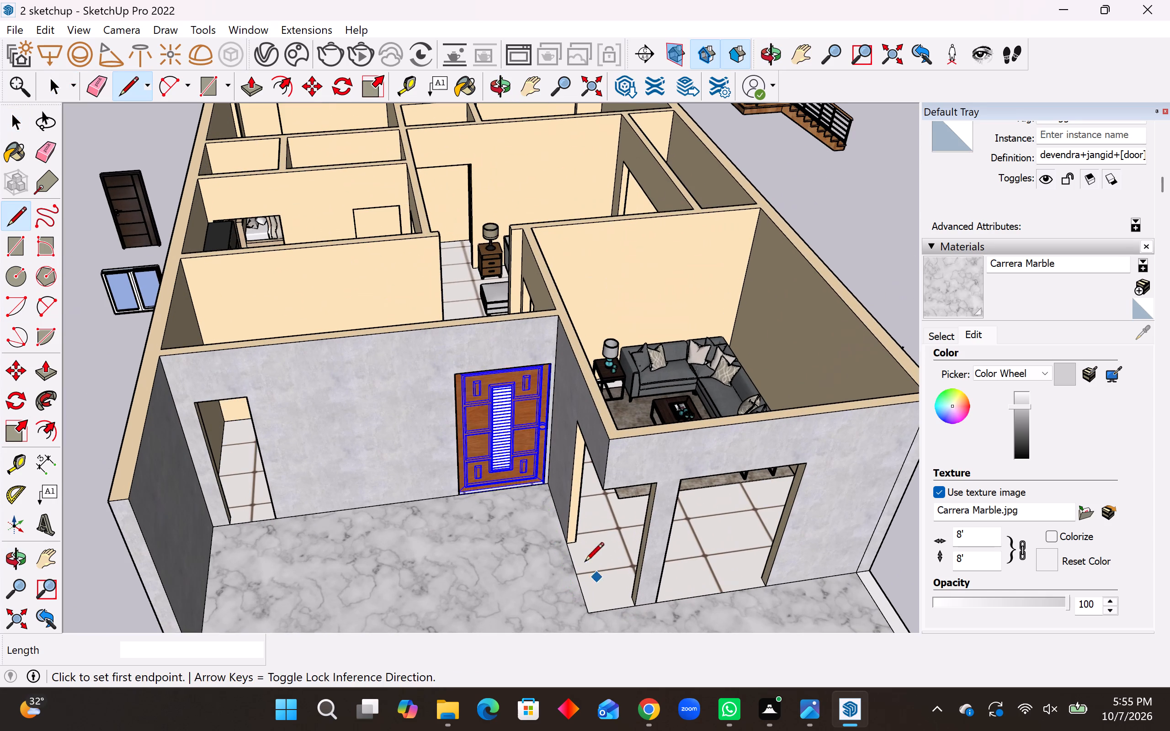
{"action": "left_click", "coordinate": [571, 545]}
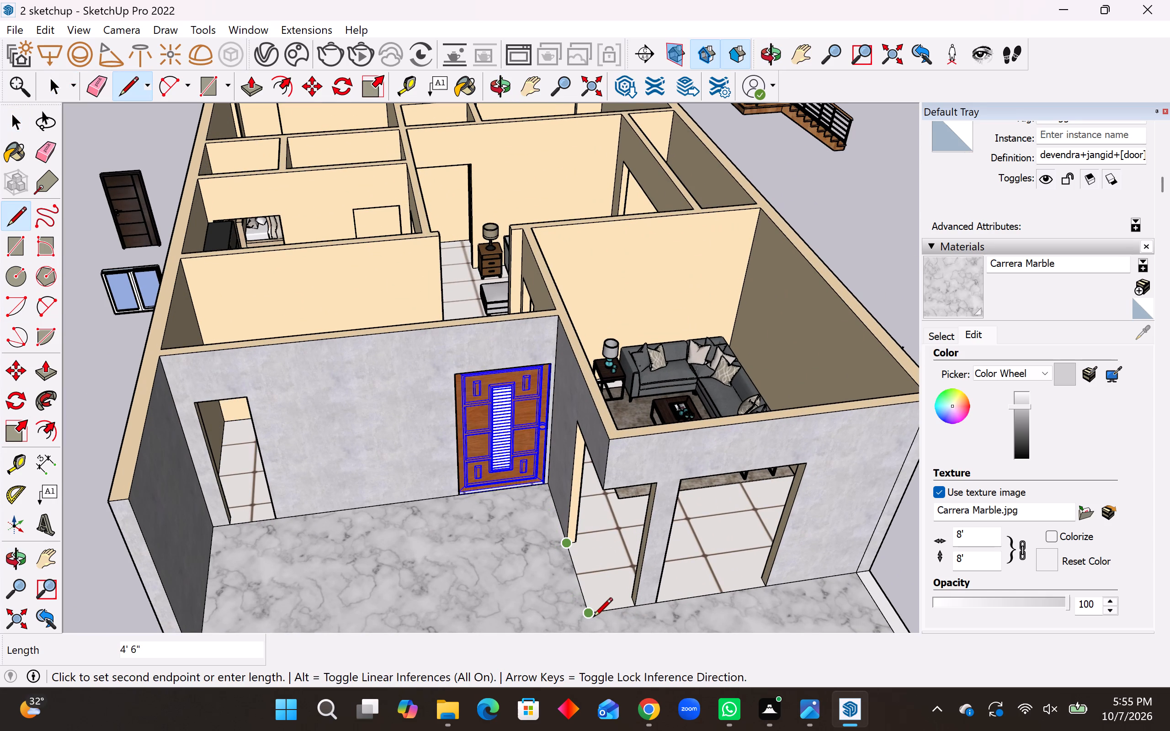
{"action": "left_click", "coordinate": [593, 617]}
{"action": "left_click", "coordinate": [634, 609]}
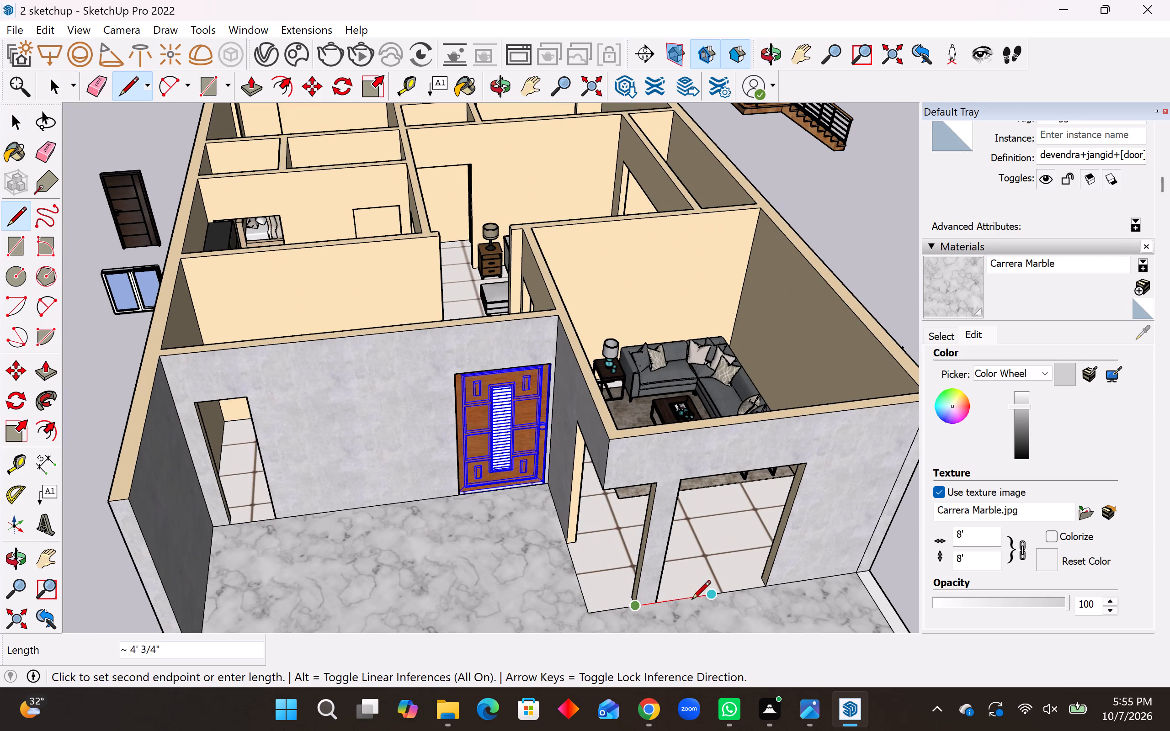
{"action": "scroll", "coordinate": [573, 569], "scroll_direction": "down", "scroll_amount": 4}
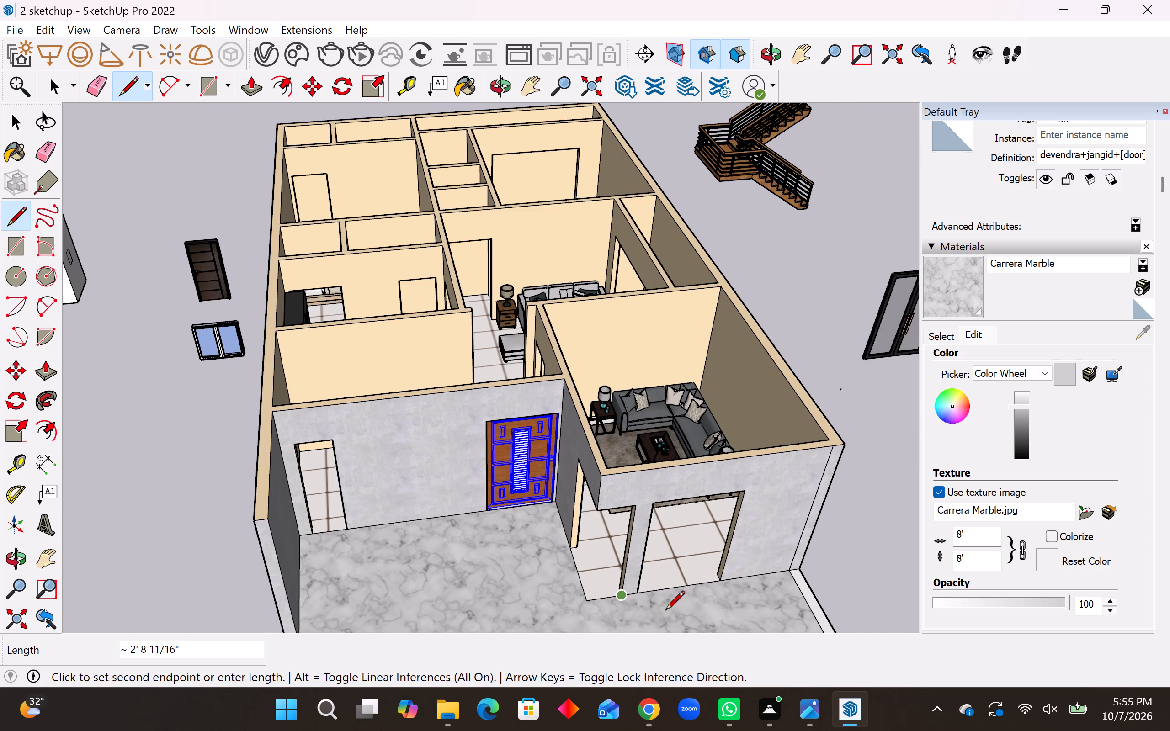
{"action": "key", "text": "Escape"}
Draw the corner opening's inner threshold lines, 4' from the jamb's inner corner and about 1' 11" to the pillar.
{"action": "scroll", "coordinate": [629, 627], "scroll_direction": "up", "scroll_amount": 4}
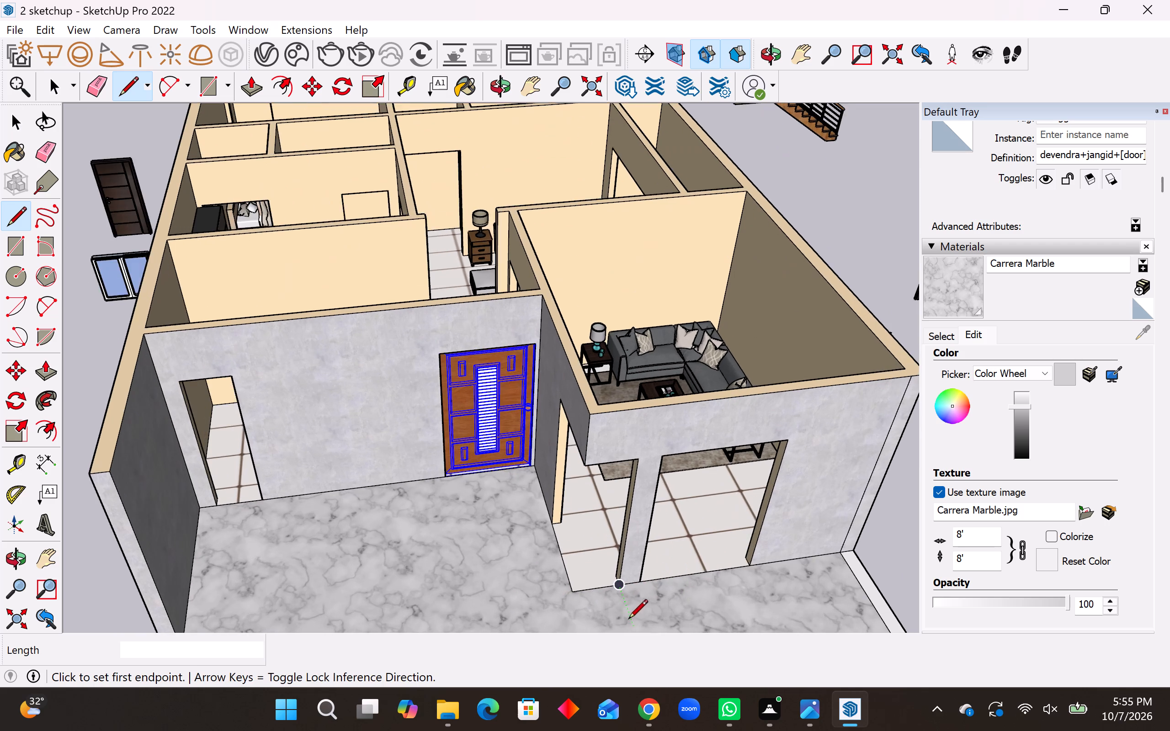
{"action": "scroll", "coordinate": [628, 620], "scroll_direction": "up", "scroll_amount": 5}
{"action": "left_click", "coordinate": [542, 507]}
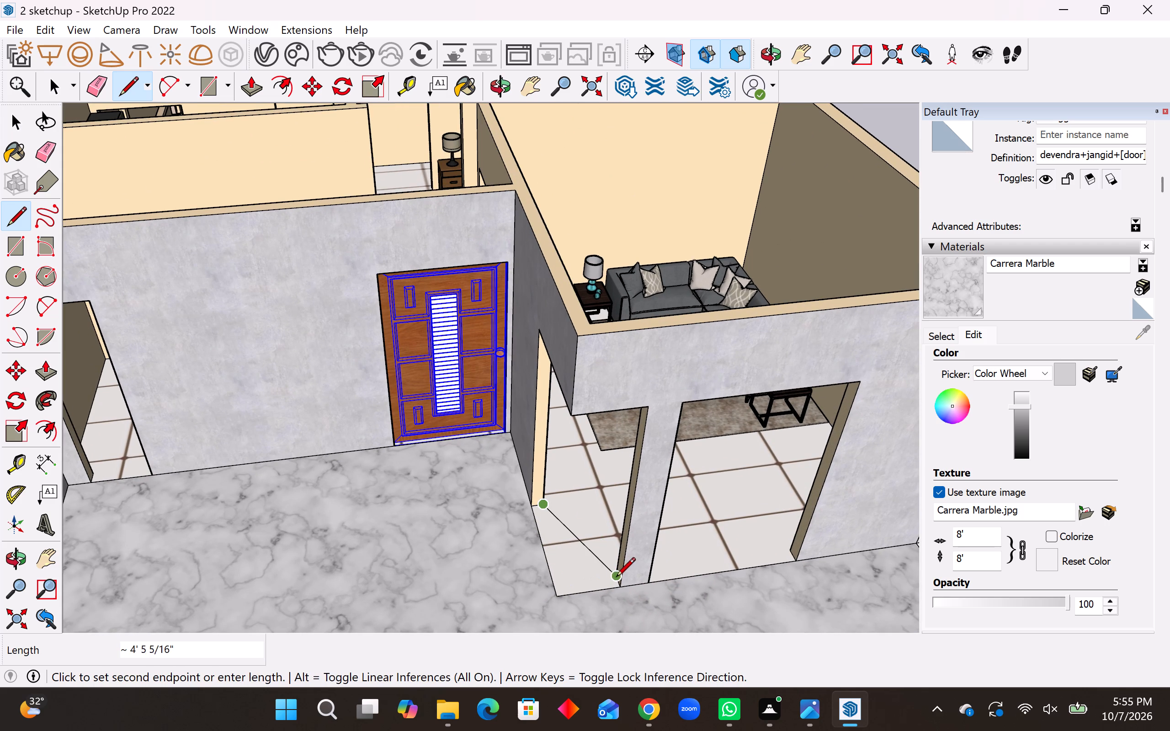
{"action": "scroll", "coordinate": [620, 578], "scroll_direction": "up", "scroll_amount": 7}
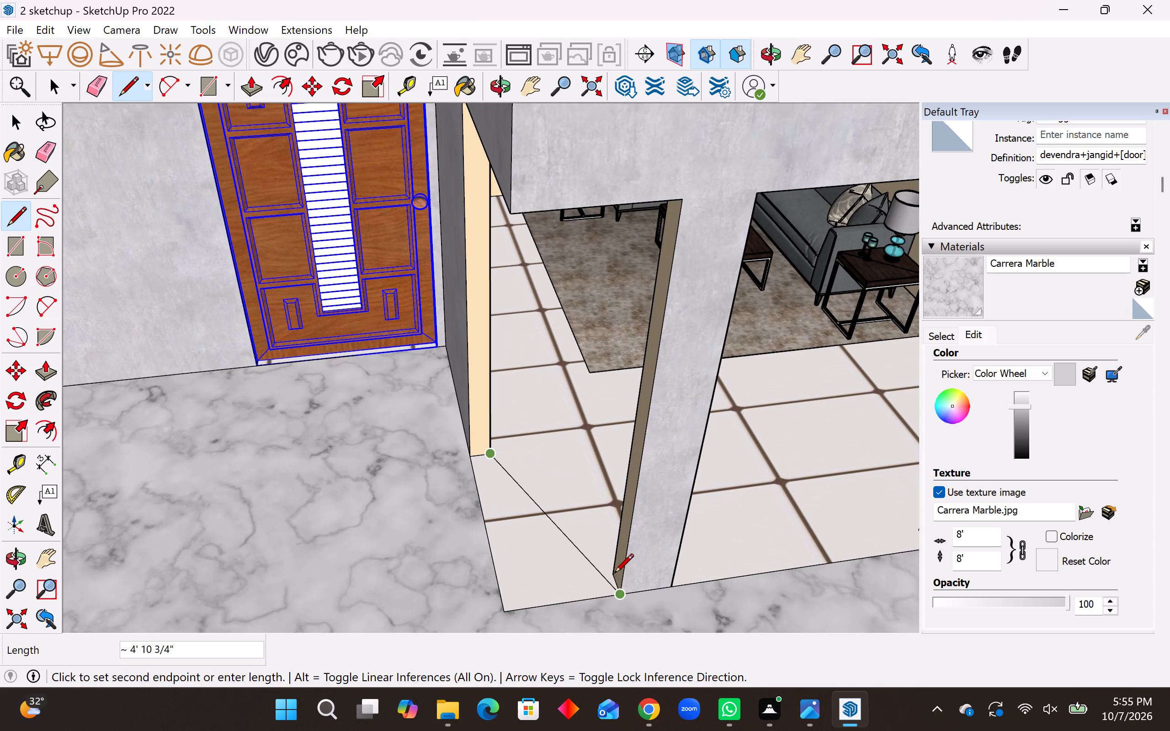
{"action": "middle_click_drag", "start_coordinate": [610, 582], "coordinate": [721, 589]}
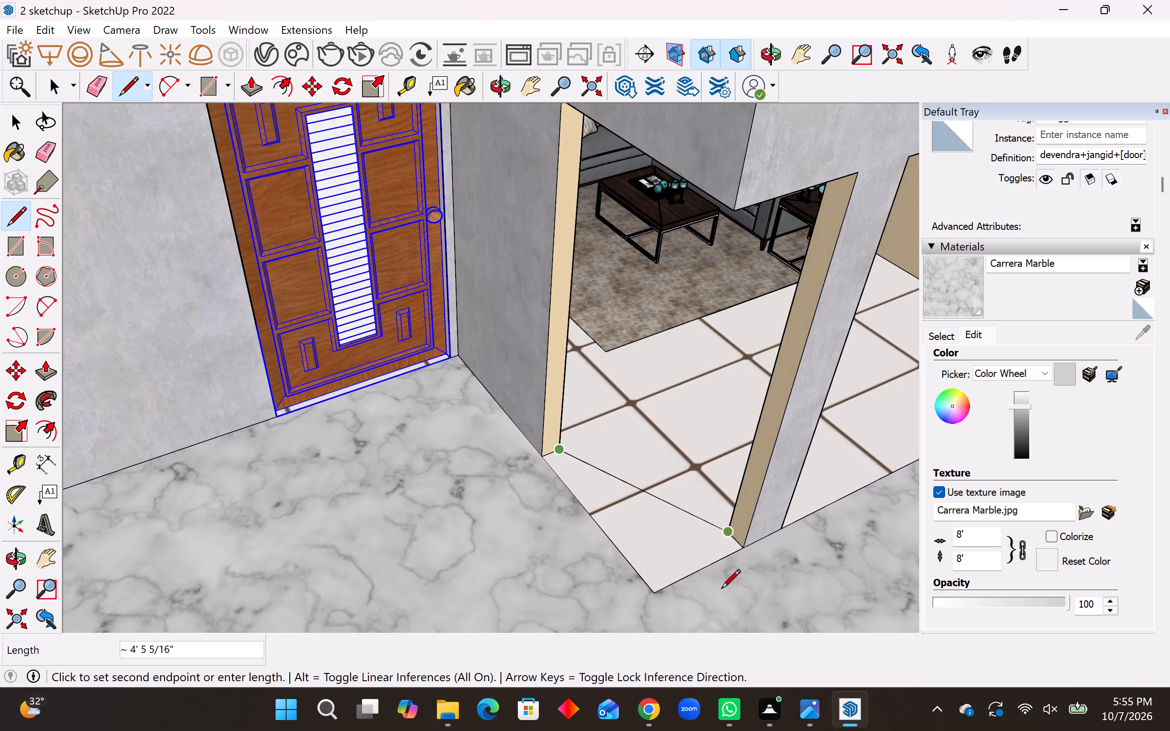
{"action": "scroll", "coordinate": [722, 544], "scroll_direction": "up", "scroll_amount": 7}
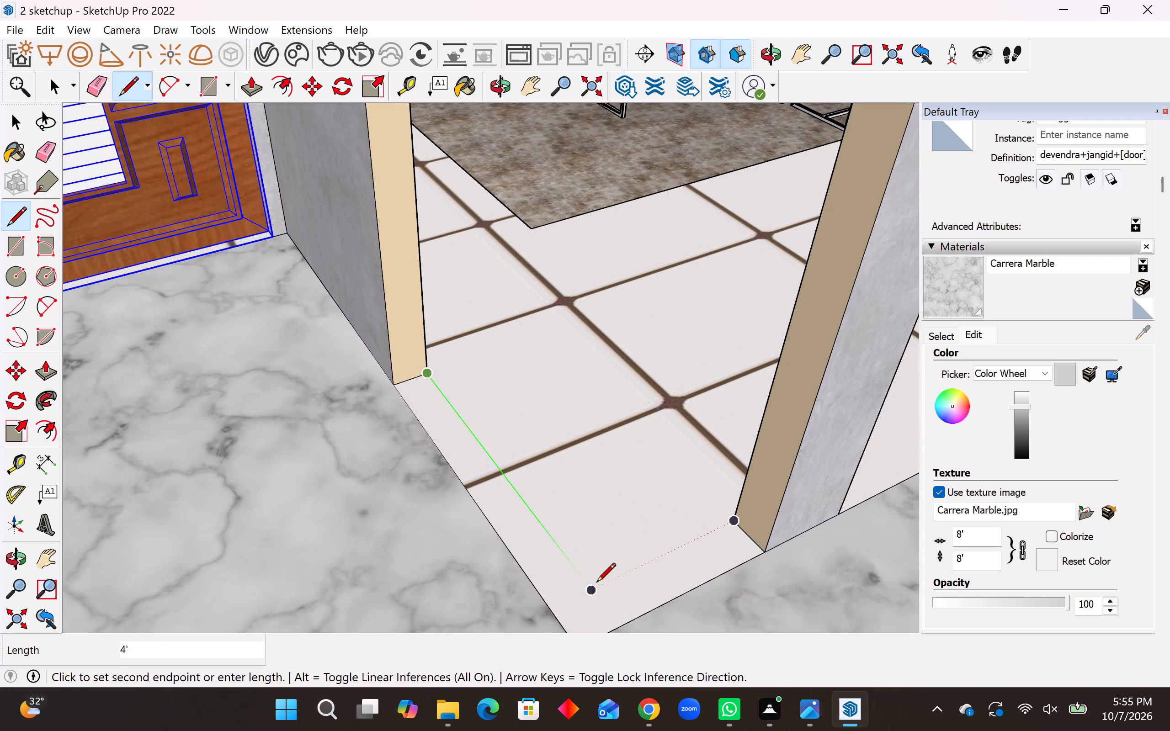
{"action": "left_click", "coordinate": [596, 583]}
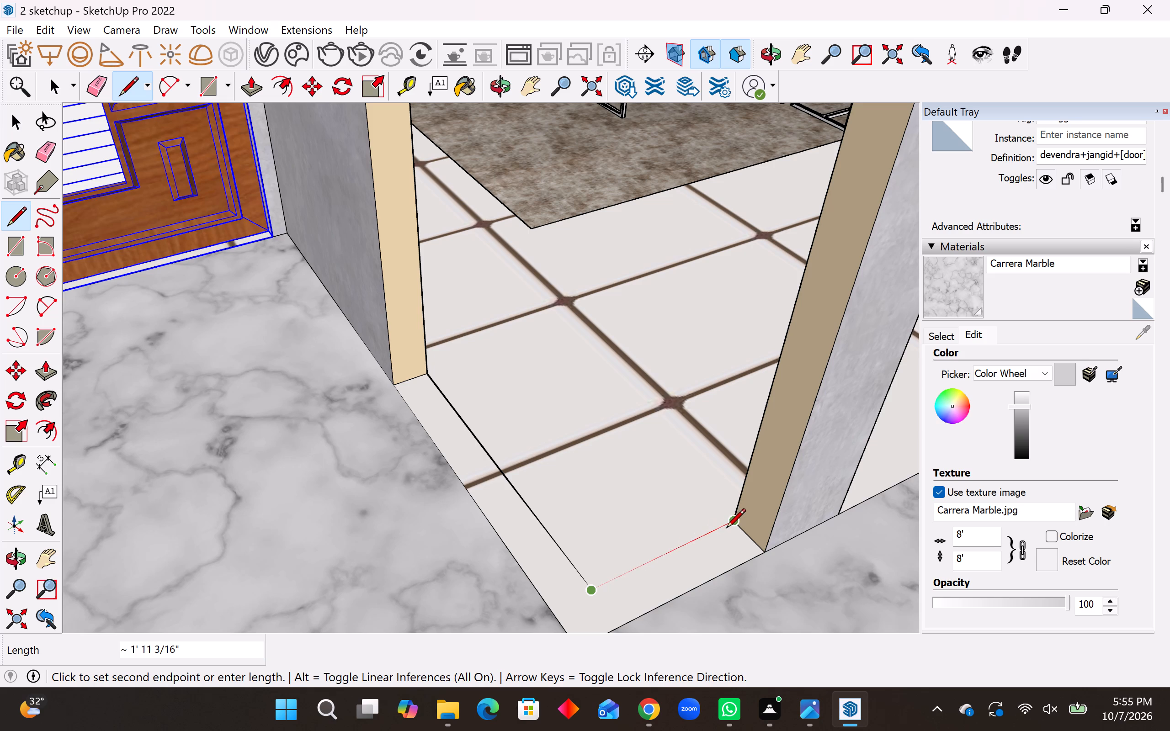
{"action": "left_click", "coordinate": [726, 529]}
Draw a floor line about 5' 11" long between the inner bottom corners of the front room's wide opening.
{"action": "scroll", "coordinate": [540, 641], "scroll_direction": "down", "scroll_amount": 8}
{"action": "scroll", "coordinate": [456, 572], "scroll_direction": "down", "scroll_amount": 7}
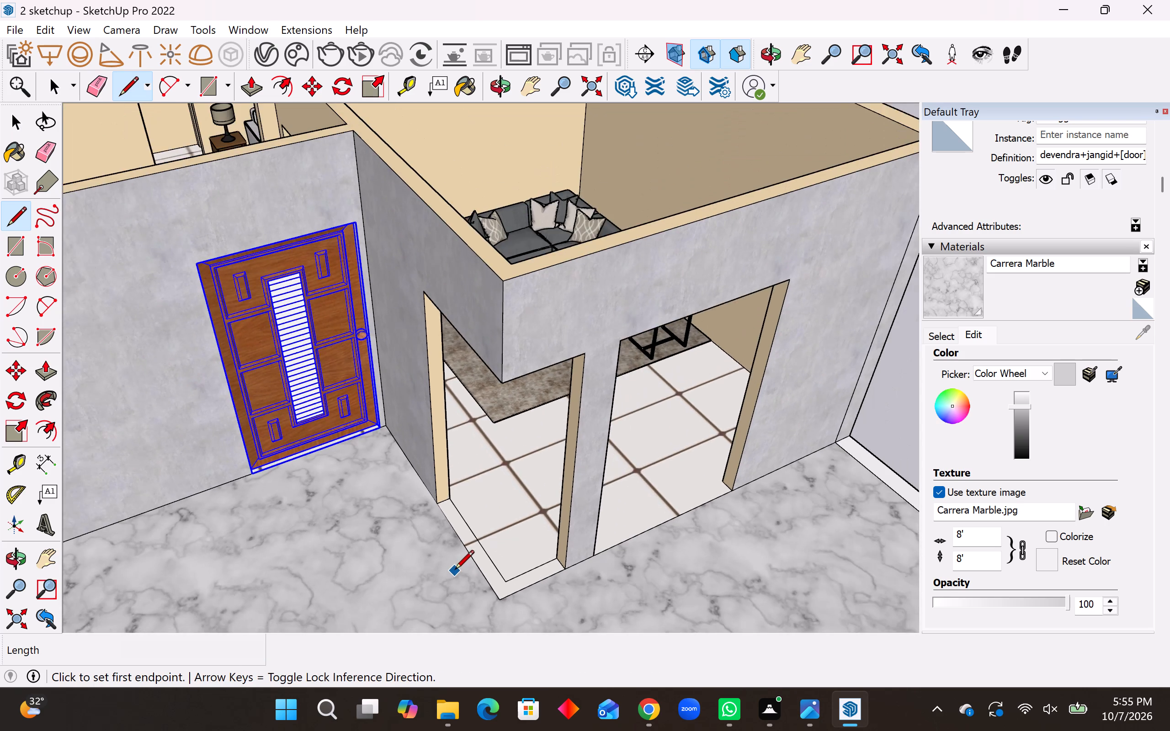
{"action": "scroll", "coordinate": [455, 571], "scroll_direction": "down", "scroll_amount": 3}
{"action": "middle_click_drag", "start_coordinate": [735, 554], "coordinate": [639, 576]}
{"action": "scroll", "coordinate": [523, 553], "scroll_direction": "up", "scroll_amount": 3}
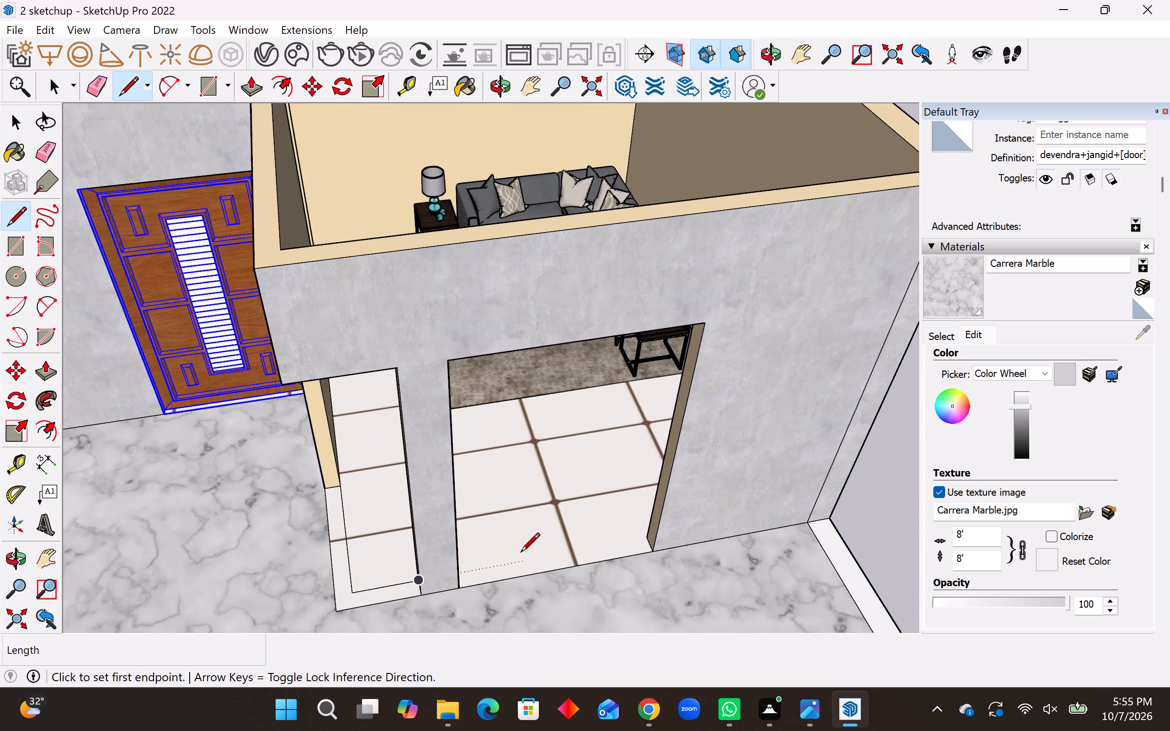
{"action": "scroll", "coordinate": [521, 553], "scroll_direction": "up", "scroll_amount": 3}
{"action": "middle_click_drag", "start_coordinate": [527, 558], "coordinate": [464, 560]}
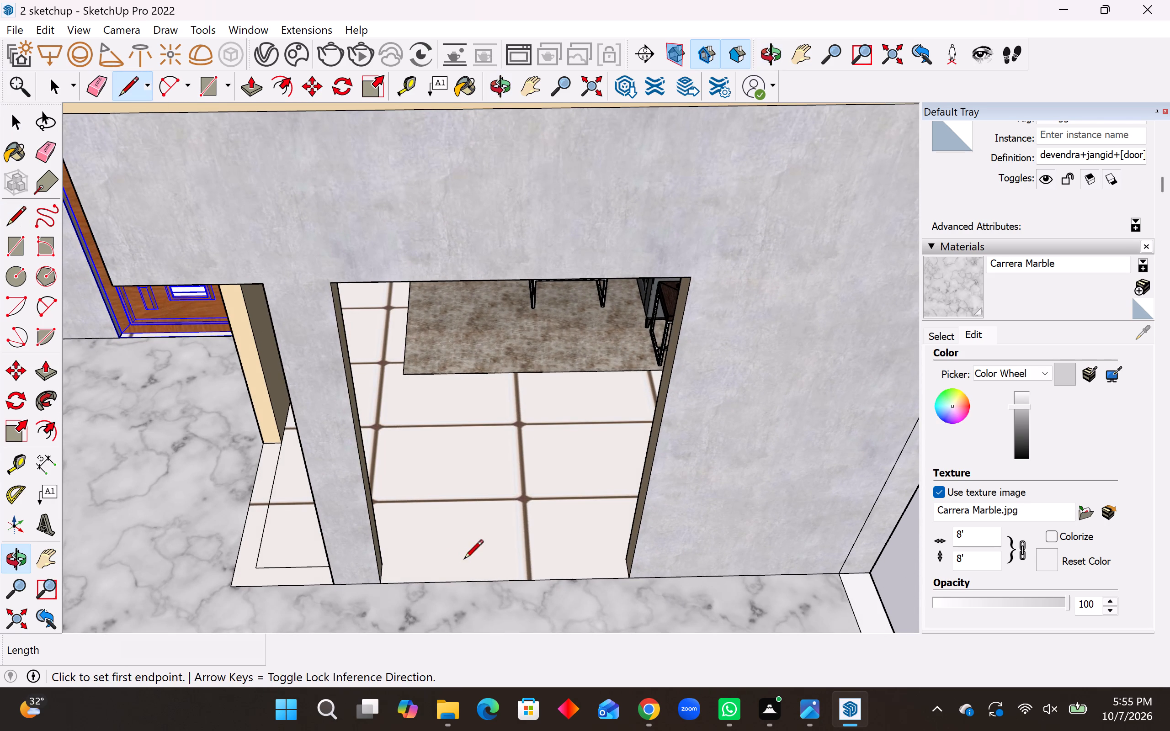
{"action": "left_click", "coordinate": [385, 562]}
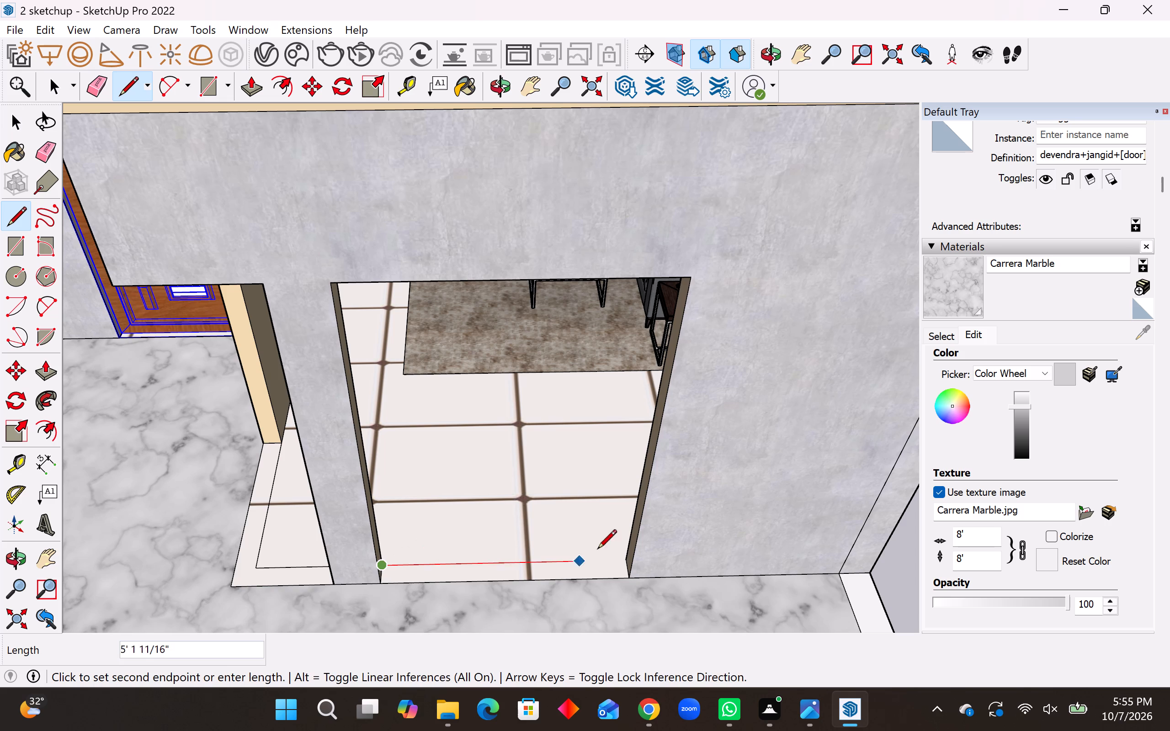
{"action": "left_click", "coordinate": [624, 556]}
{"action": "key", "text": "space"}
Draw a rectangle of 9' by about 5' 11" over the outer face of the front room's wide opening.
{"action": "middle_click_drag", "start_coordinate": [580, 522], "coordinate": [693, 428]}
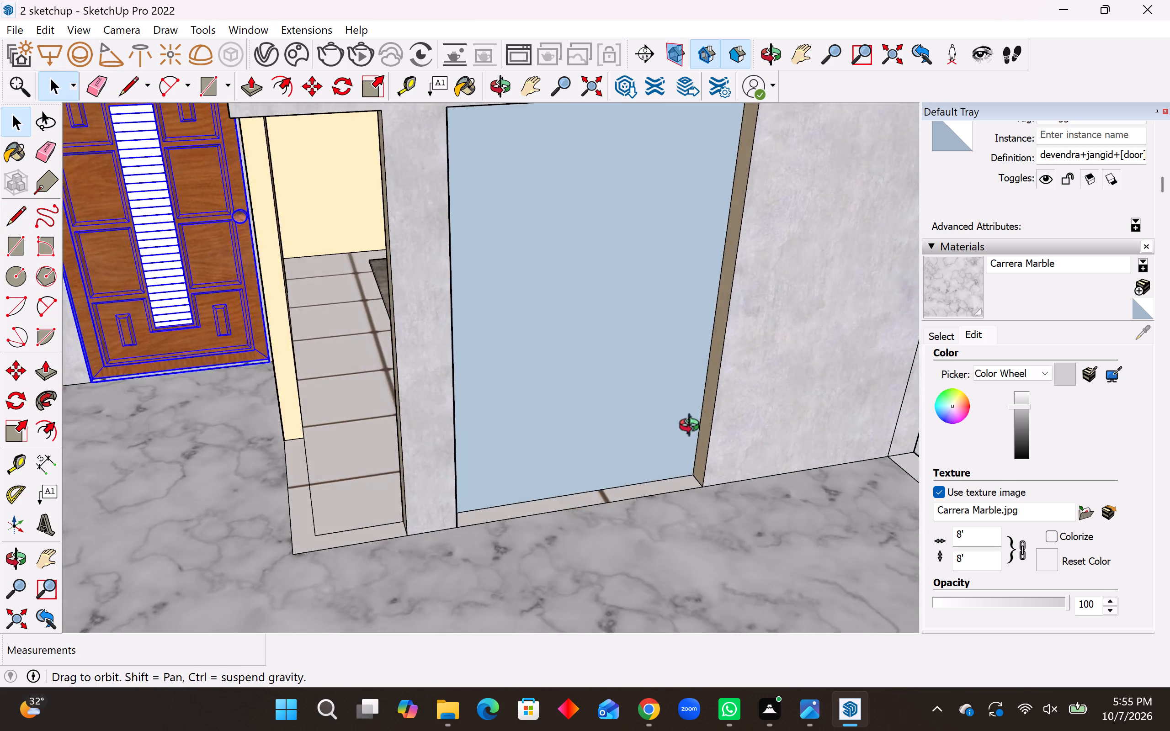
{"action": "middle_click_drag", "start_coordinate": [693, 428], "coordinate": [826, 475]}
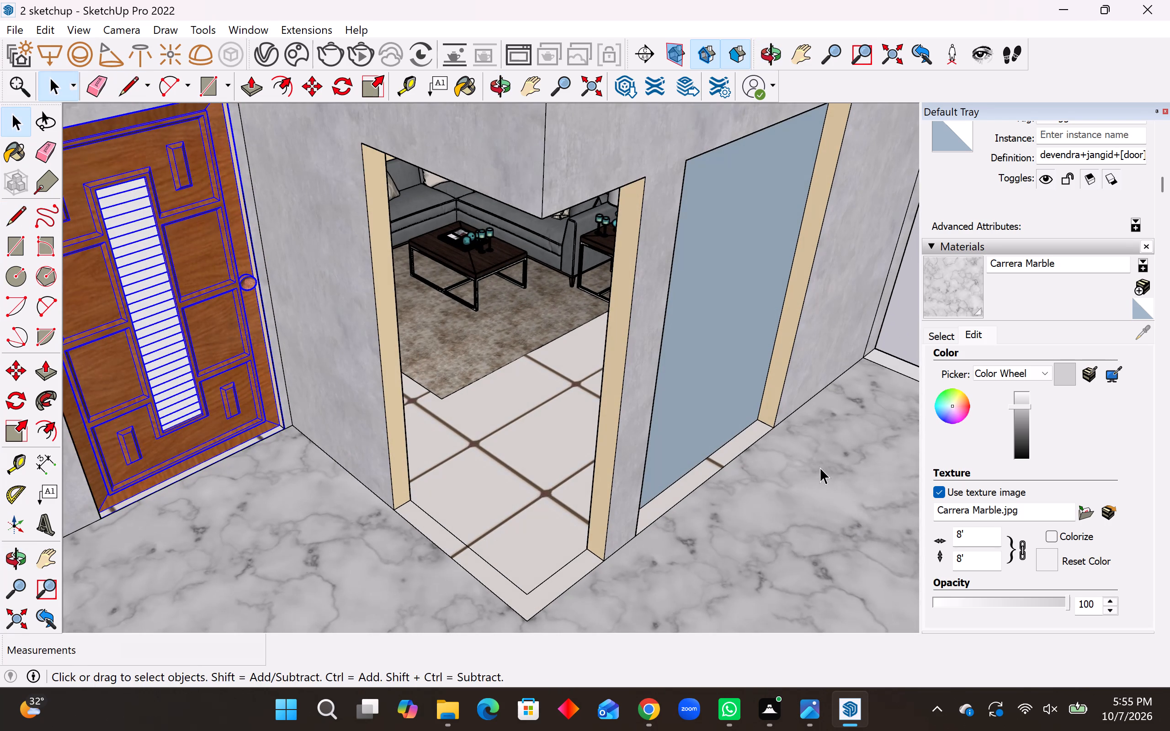
{"action": "middle_click_drag", "start_coordinate": [797, 484], "coordinate": [681, 476]}
{"action": "scroll", "coordinate": [651, 523], "scroll_direction": "down", "scroll_amount": 5}
{"action": "middle_click_drag", "start_coordinate": [660, 491], "coordinate": [628, 474]}
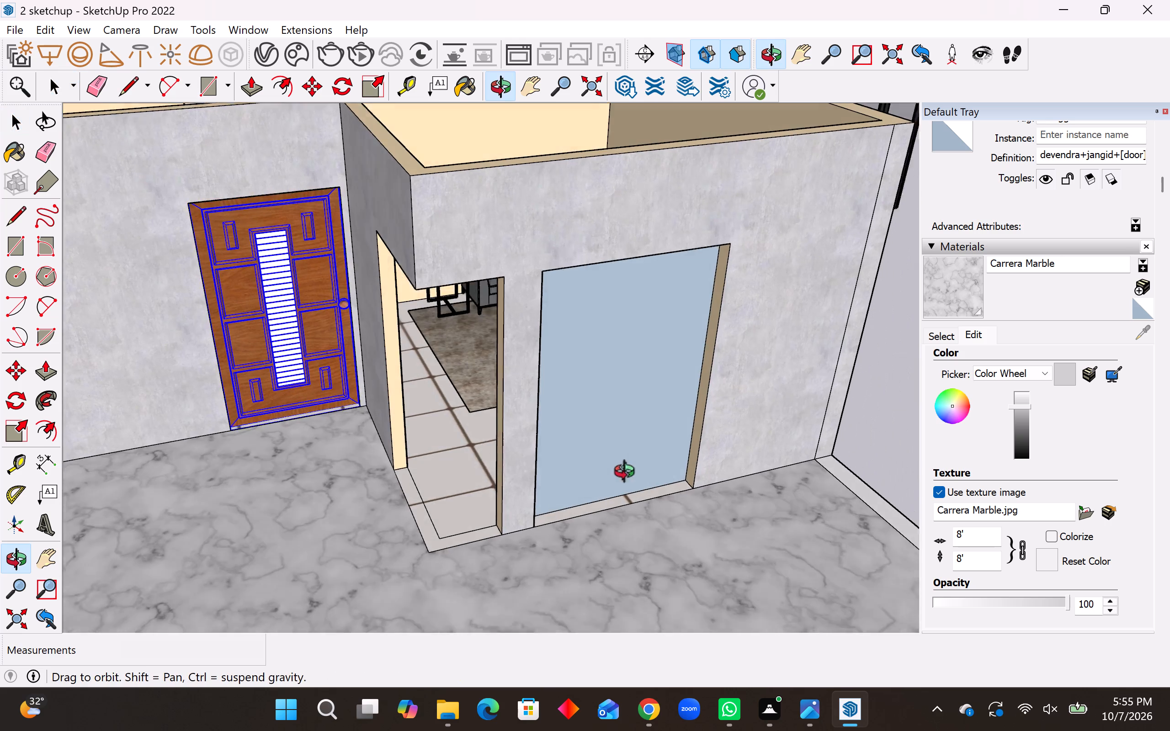
{"action": "middle_click_drag", "start_coordinate": [628, 474], "coordinate": [590, 470]}
{"action": "left_click", "coordinate": [9, 248]}
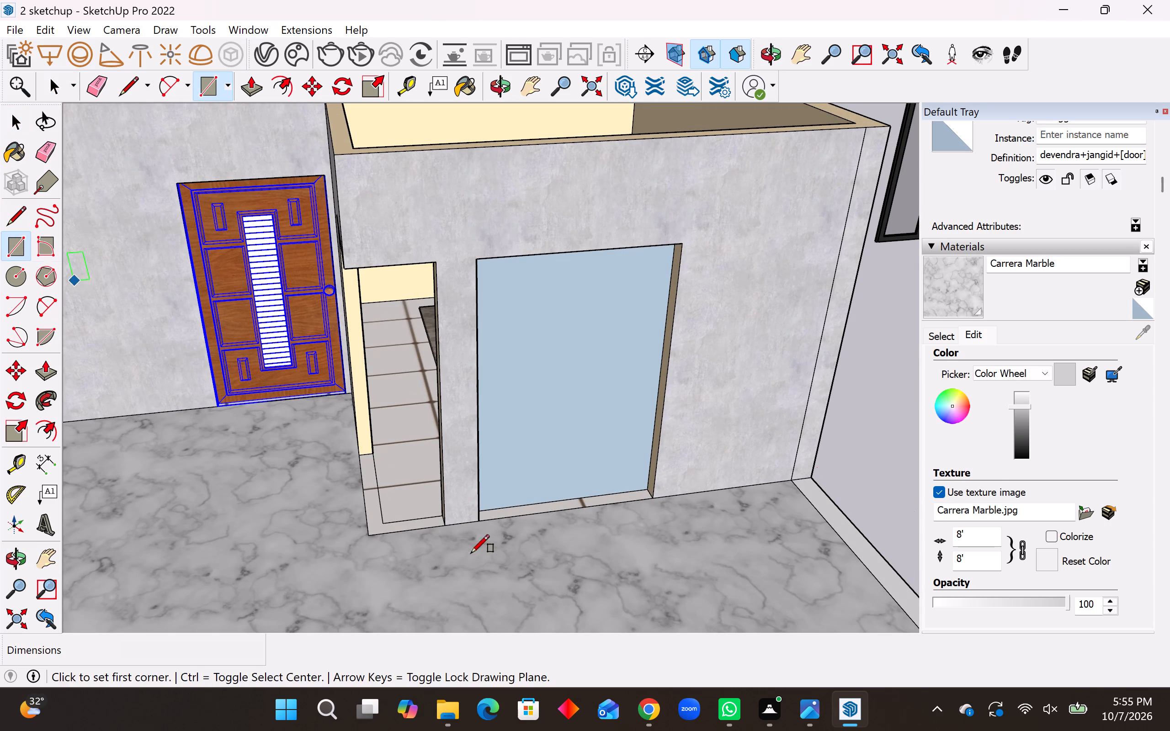
{"action": "left_click", "coordinate": [485, 521]}
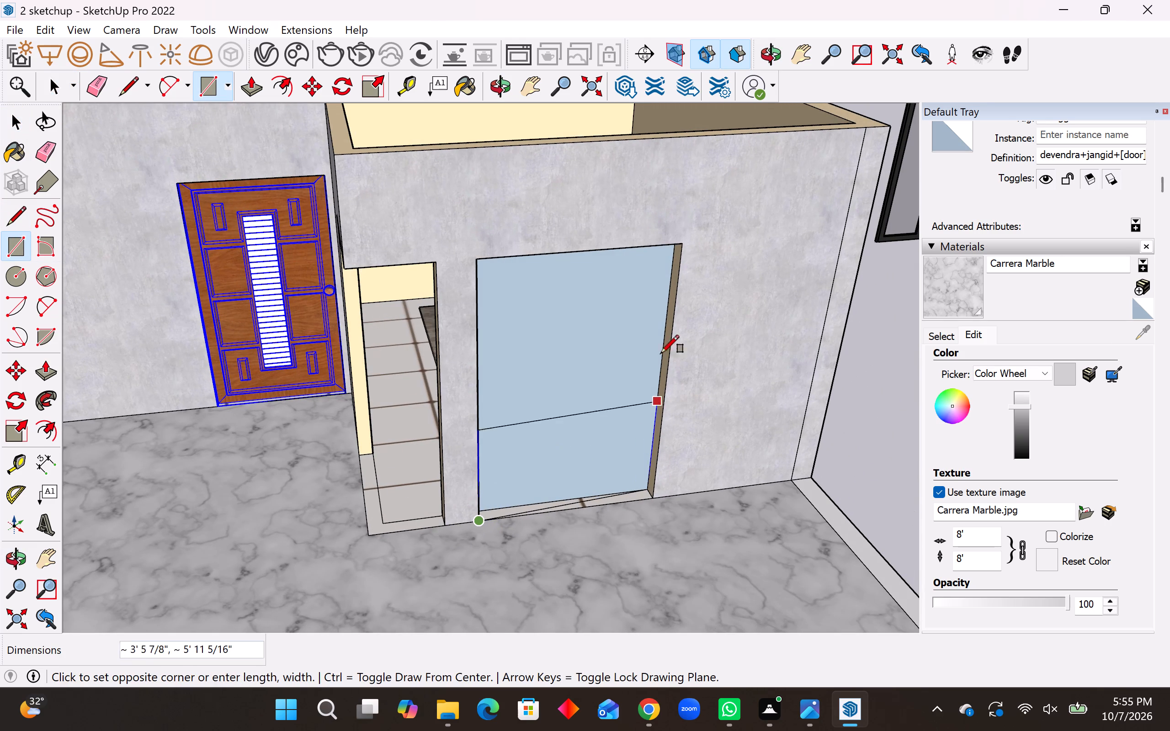
{"action": "left_click", "coordinate": [682, 246]}
Draw a 9' by 4' rectangle over the inner face of the front room's corner opening, from lintel corner to threshold.
{"action": "middle_click_drag", "start_coordinate": [504, 418], "coordinate": [505, 418]}
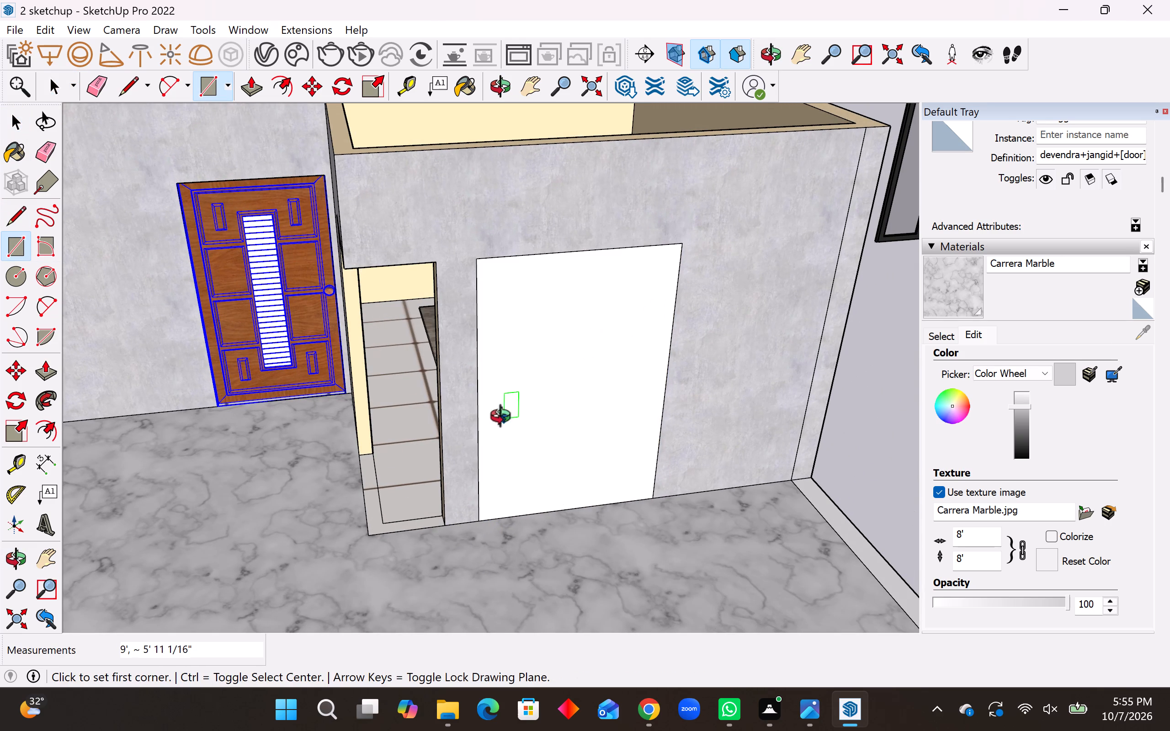
{"action": "middle_click_drag", "start_coordinate": [505, 418], "coordinate": [903, 440]}
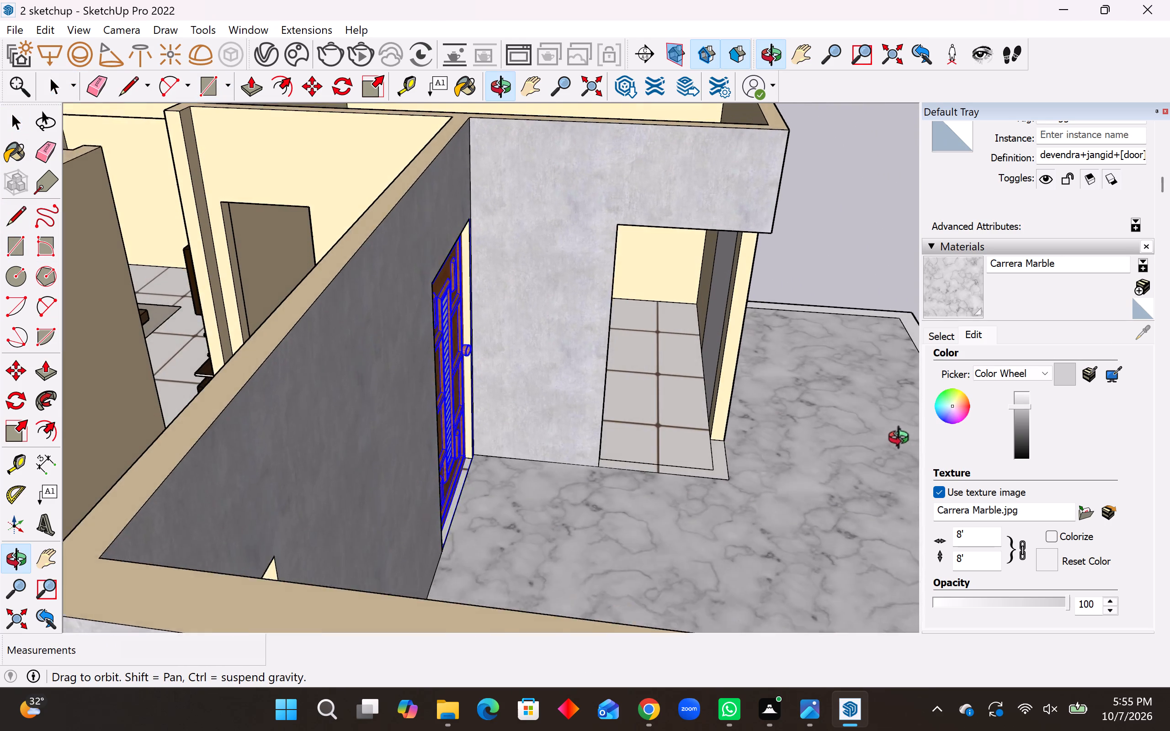
{"action": "middle_click_drag", "start_coordinate": [903, 440], "coordinate": [800, 490]}
{"action": "middle_click", "coordinate": [772, 439]}
{"action": "middle_click_drag", "start_coordinate": [667, 363], "coordinate": [674, 317]}
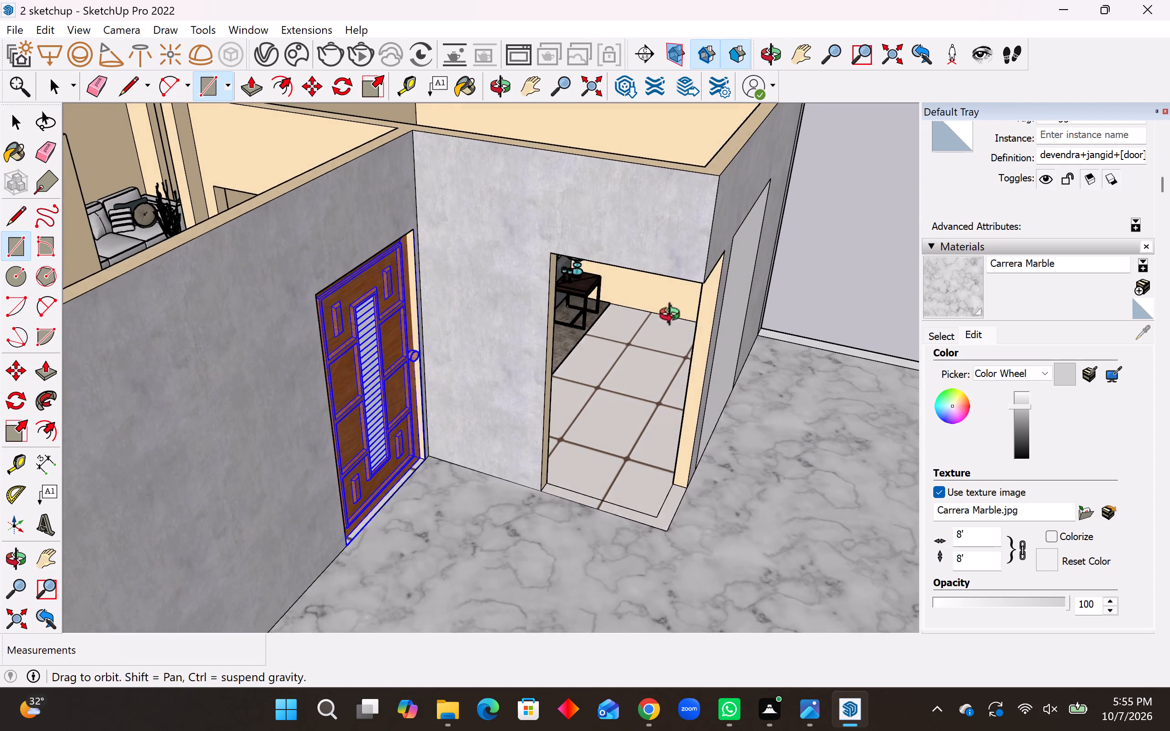
{"action": "middle_click_drag", "start_coordinate": [674, 317], "coordinate": [718, 290]}
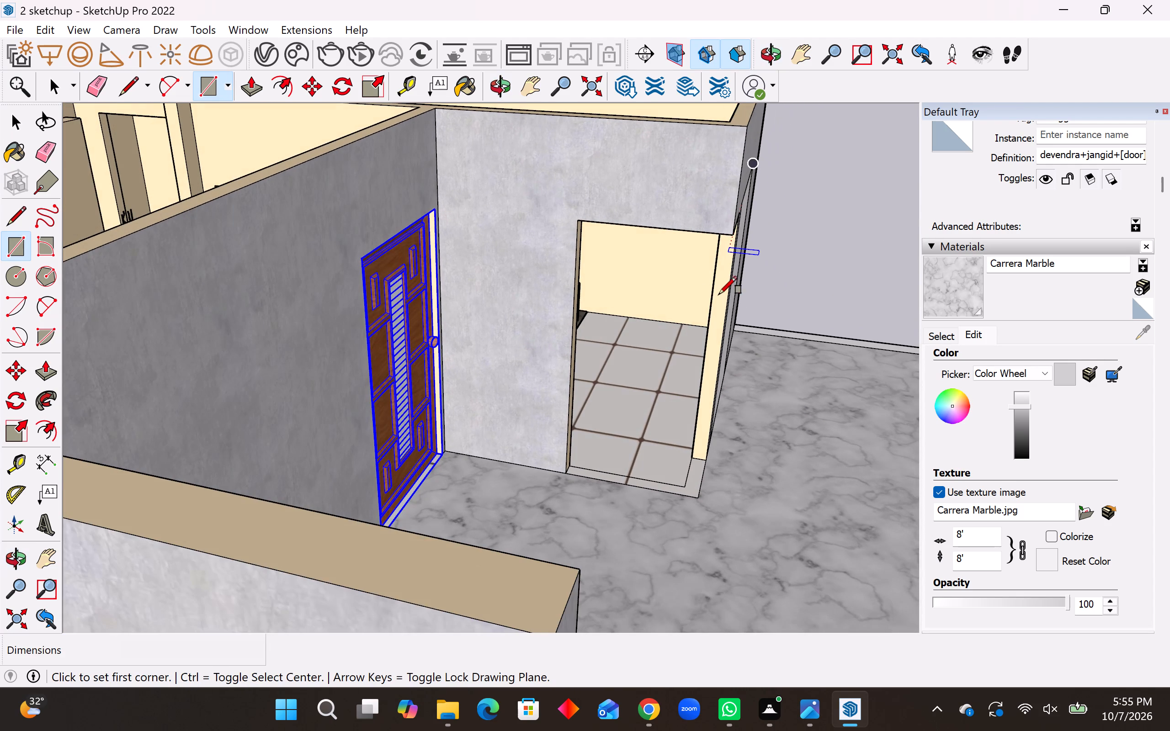
{"action": "scroll", "coordinate": [723, 308], "scroll_direction": "up", "scroll_amount": 8}
{"action": "scroll", "coordinate": [686, 541], "scroll_direction": "down", "scroll_amount": 4}
{"action": "middle_click_drag", "start_coordinate": [675, 421], "coordinate": [675, 418]}
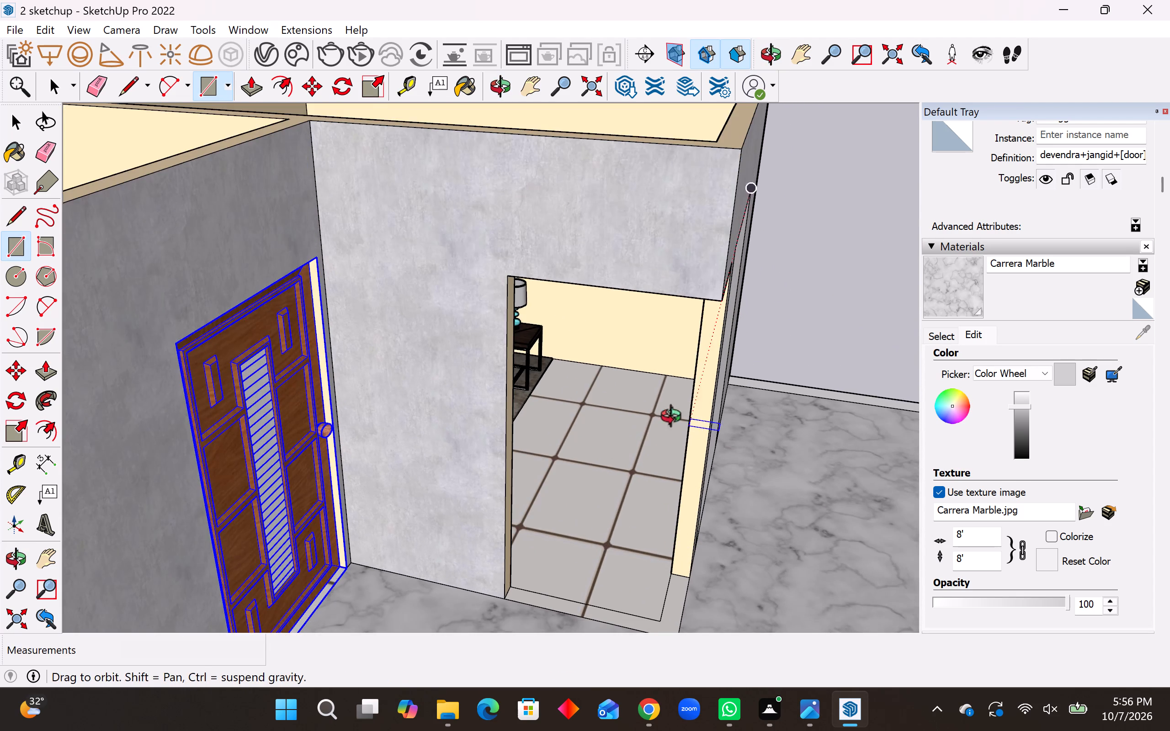
{"action": "middle_click_drag", "start_coordinate": [675, 418], "coordinate": [676, 366]}
{"action": "scroll", "coordinate": [682, 487], "scroll_direction": "down", "scroll_amount": 8}
{"action": "middle_click_drag", "start_coordinate": [704, 329], "coordinate": [701, 306]}
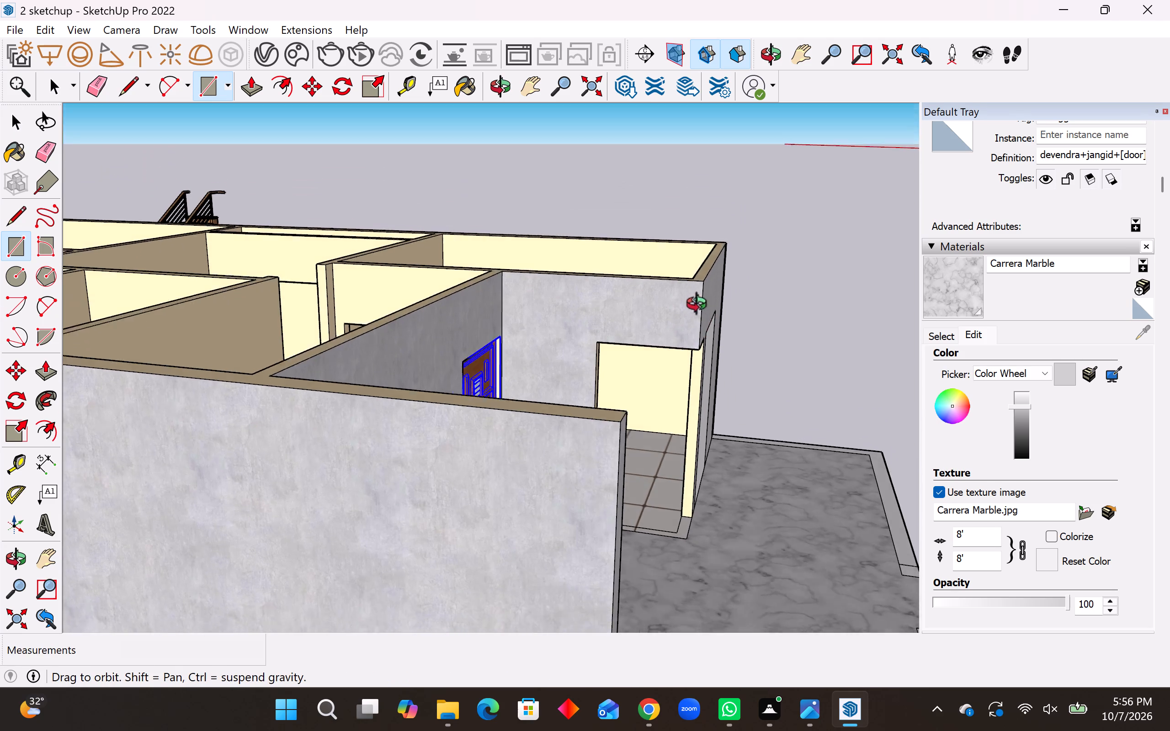
{"action": "middle_click_drag", "start_coordinate": [701, 306], "coordinate": [690, 294]}
{"action": "scroll", "coordinate": [710, 333], "scroll_direction": "up", "scroll_amount": 15}
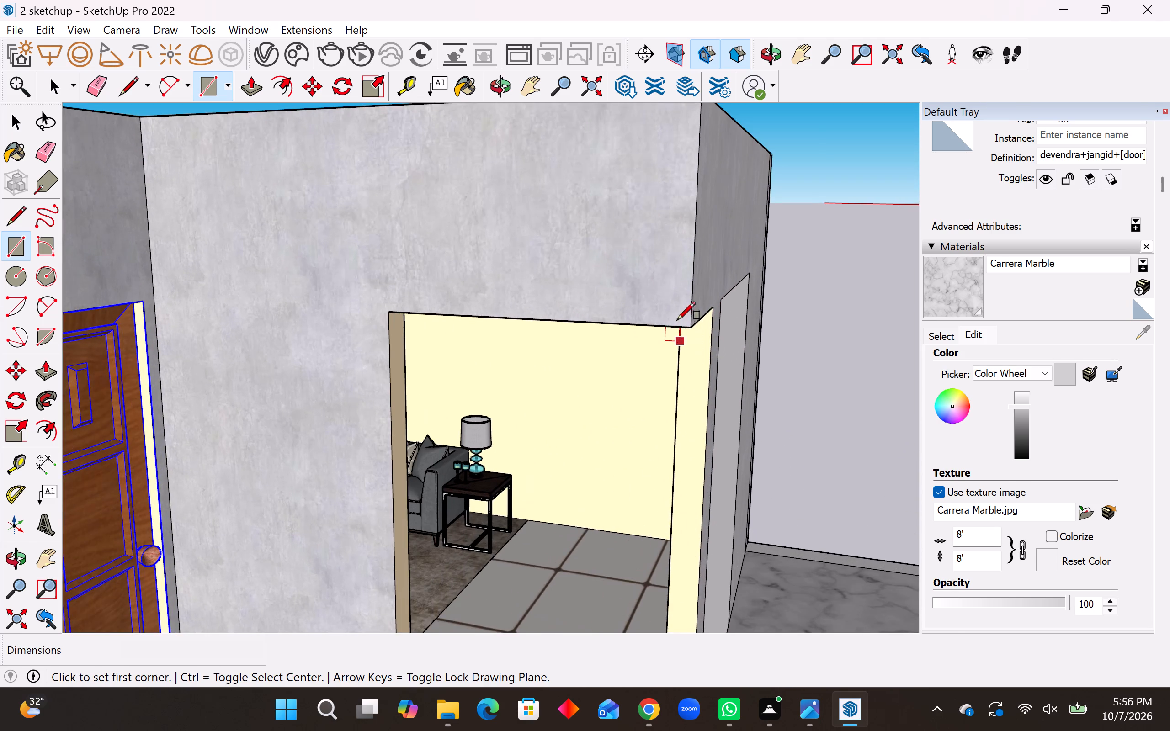
{"action": "scroll", "coordinate": [677, 320], "scroll_direction": "up", "scroll_amount": 1}
{"action": "middle_click_drag", "start_coordinate": [676, 315], "coordinate": [681, 295]}
{"action": "middle_click_drag", "start_coordinate": [692, 241], "coordinate": [710, 117]}
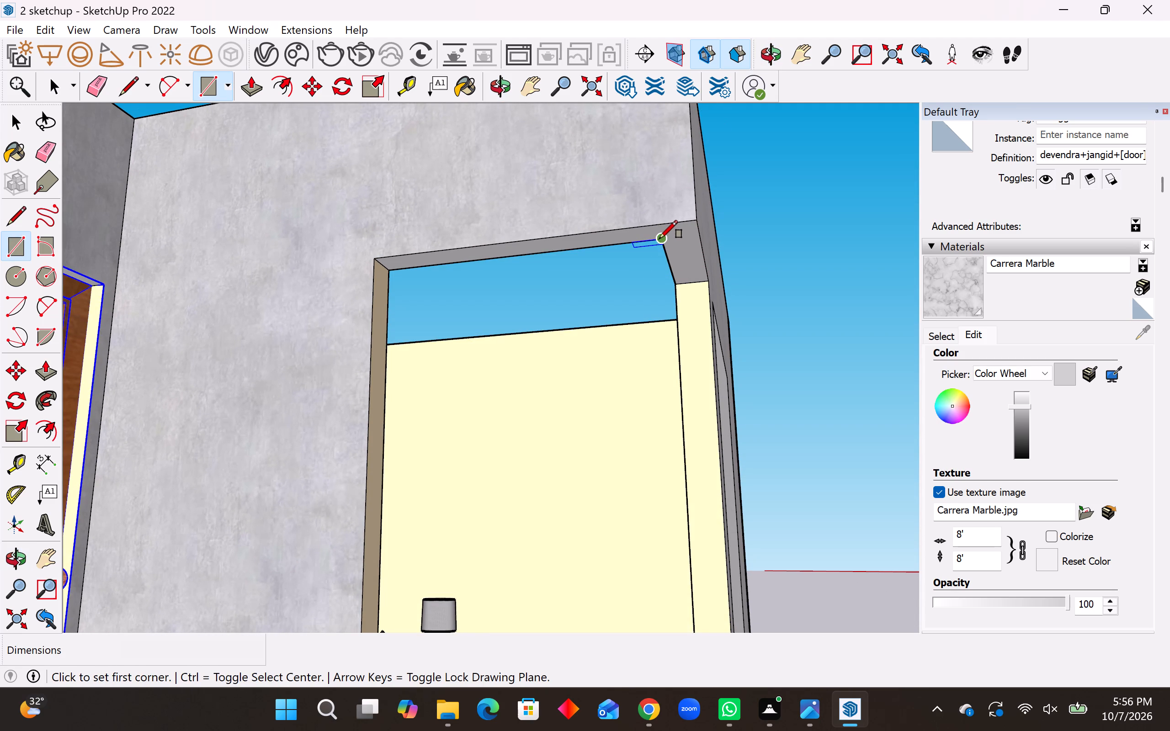
{"action": "left_click", "coordinate": [659, 238]}
{"action": "left_click", "coordinate": [657, 223]}
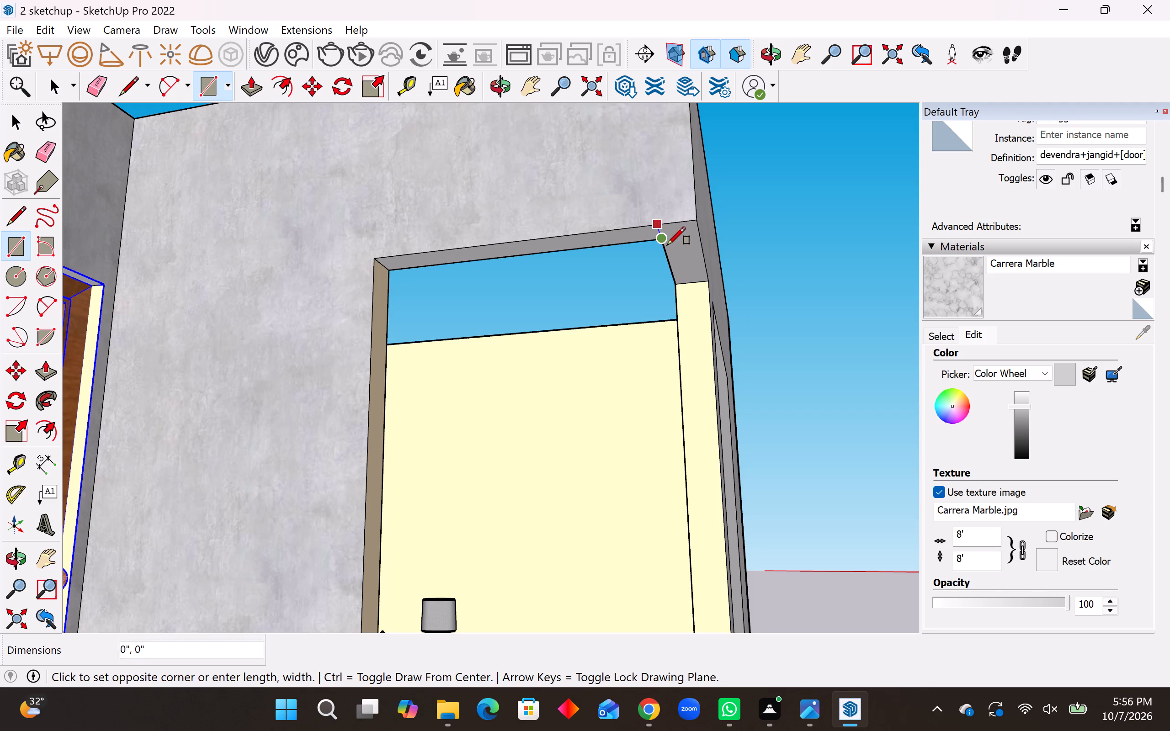
{"action": "middle_click_drag", "start_coordinate": [665, 258], "coordinate": [768, 267]}
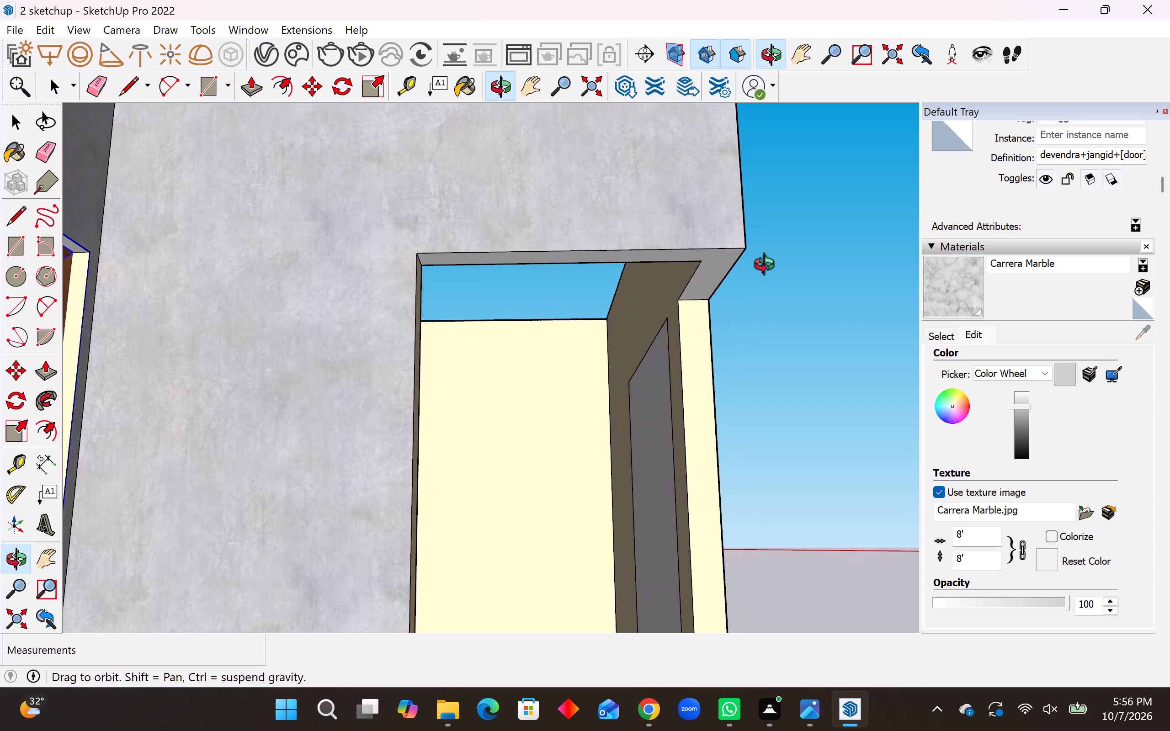
{"action": "middle_click_drag", "start_coordinate": [768, 267], "coordinate": [771, 267]}
{"action": "scroll", "coordinate": [721, 267], "scroll_direction": "up", "scroll_amount": 2}
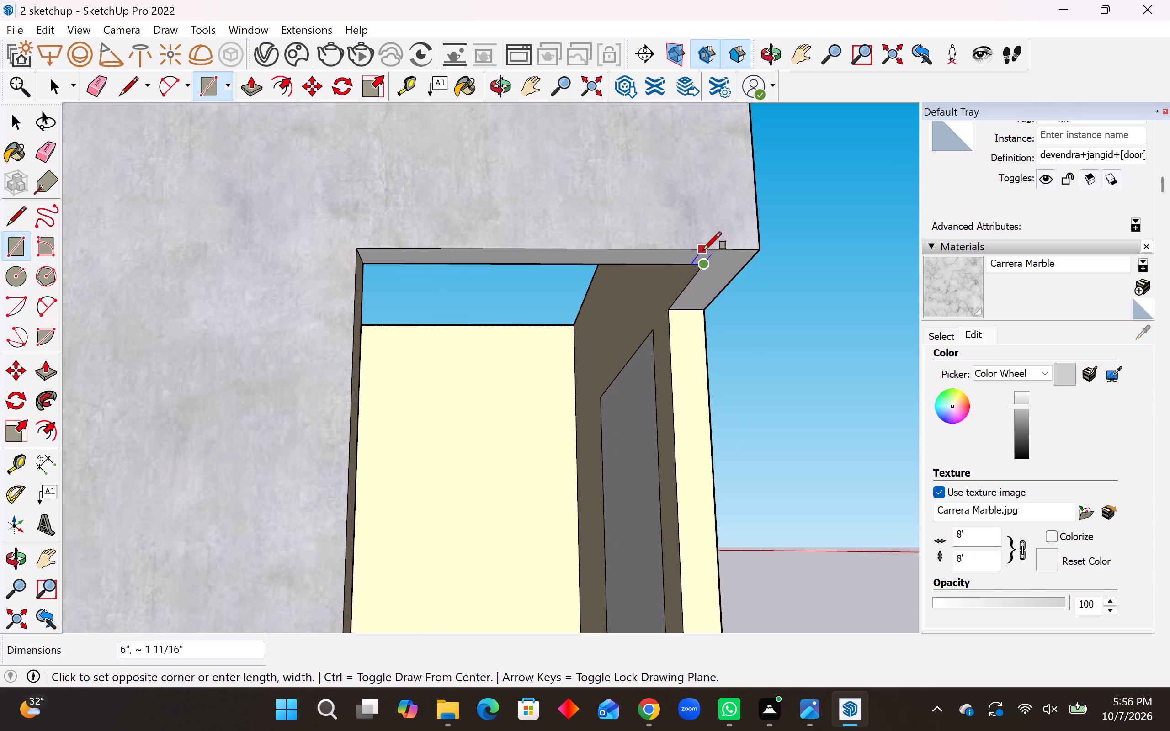
{"action": "scroll", "coordinate": [712, 246], "scroll_direction": "up", "scroll_amount": 6}
{"action": "left_click", "coordinate": [715, 249]}
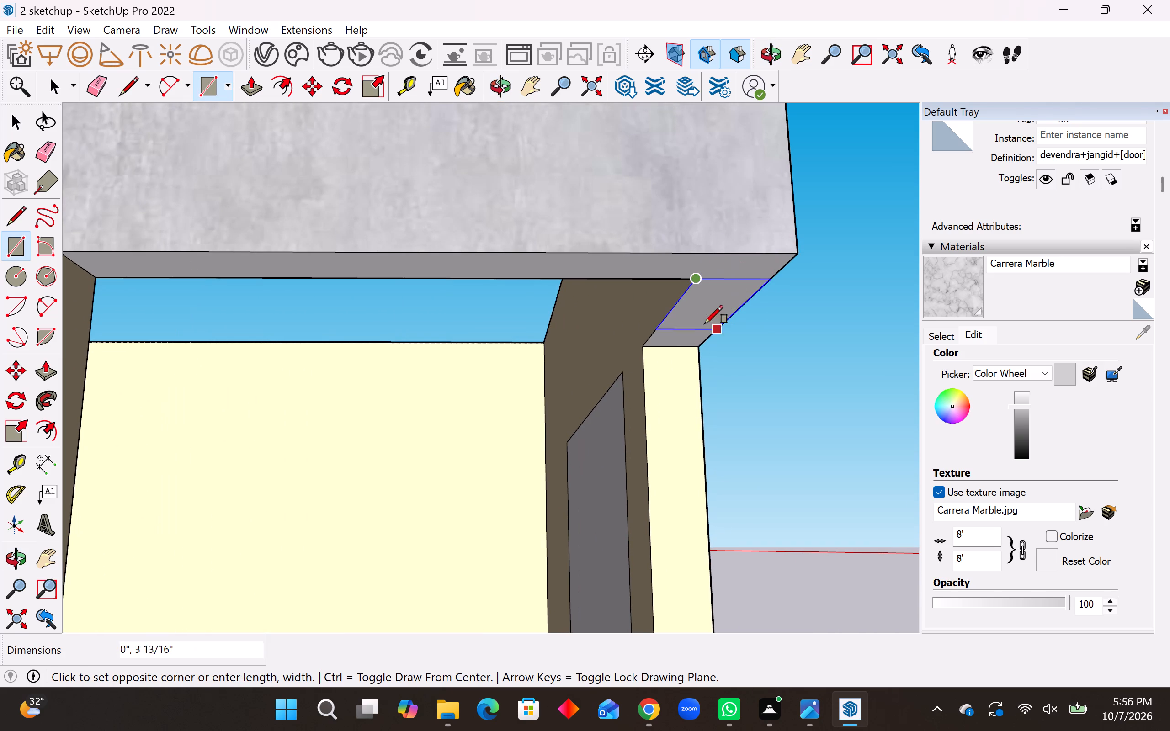
{"action": "scroll", "coordinate": [709, 277], "scroll_direction": "down", "scroll_amount": 4}
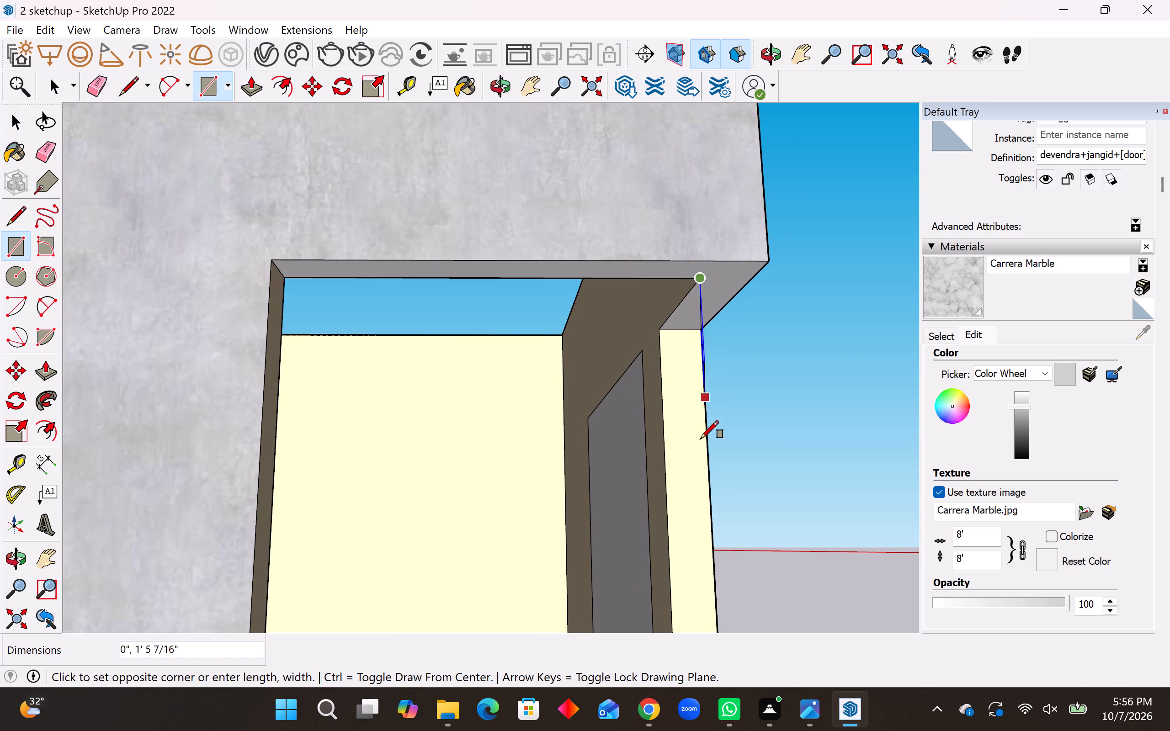
{"action": "scroll", "coordinate": [682, 491], "scroll_direction": "down", "scroll_amount": 10}
{"action": "middle_click_drag", "start_coordinate": [672, 498], "coordinate": [676, 502]}
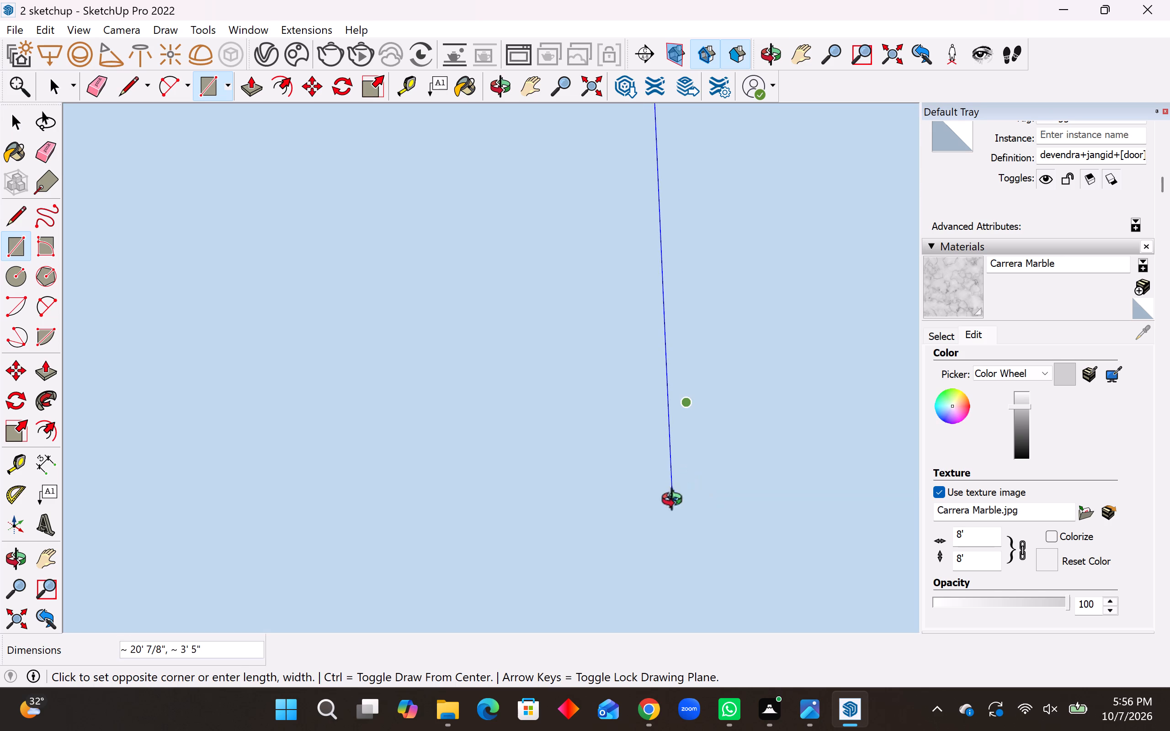
{"action": "middle_click_drag", "start_coordinate": [676, 502], "coordinate": [667, 715]}
{"action": "middle_click_drag", "start_coordinate": [787, 377], "coordinate": [731, 590]}
{"action": "middle_click_drag", "start_coordinate": [707, 449], "coordinate": [683, 532]}
{"action": "scroll", "coordinate": [686, 506], "scroll_direction": "down", "scroll_amount": 20}
{"action": "scroll", "coordinate": [686, 506], "scroll_direction": "down", "scroll_amount": 12}
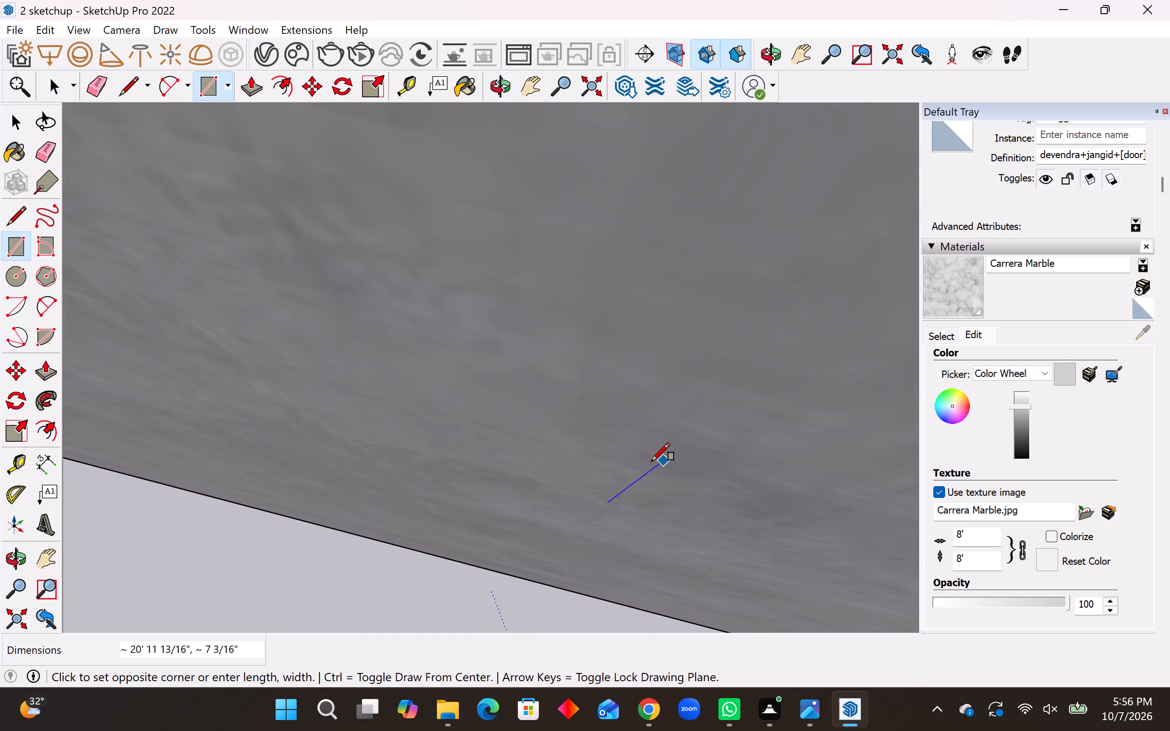
{"action": "scroll", "coordinate": [652, 461], "scroll_direction": "down", "scroll_amount": 20}
{"action": "scroll", "coordinate": [652, 461], "scroll_direction": "down", "scroll_amount": 20}
{"action": "scroll", "coordinate": [652, 461], "scroll_direction": "down", "scroll_amount": 5}
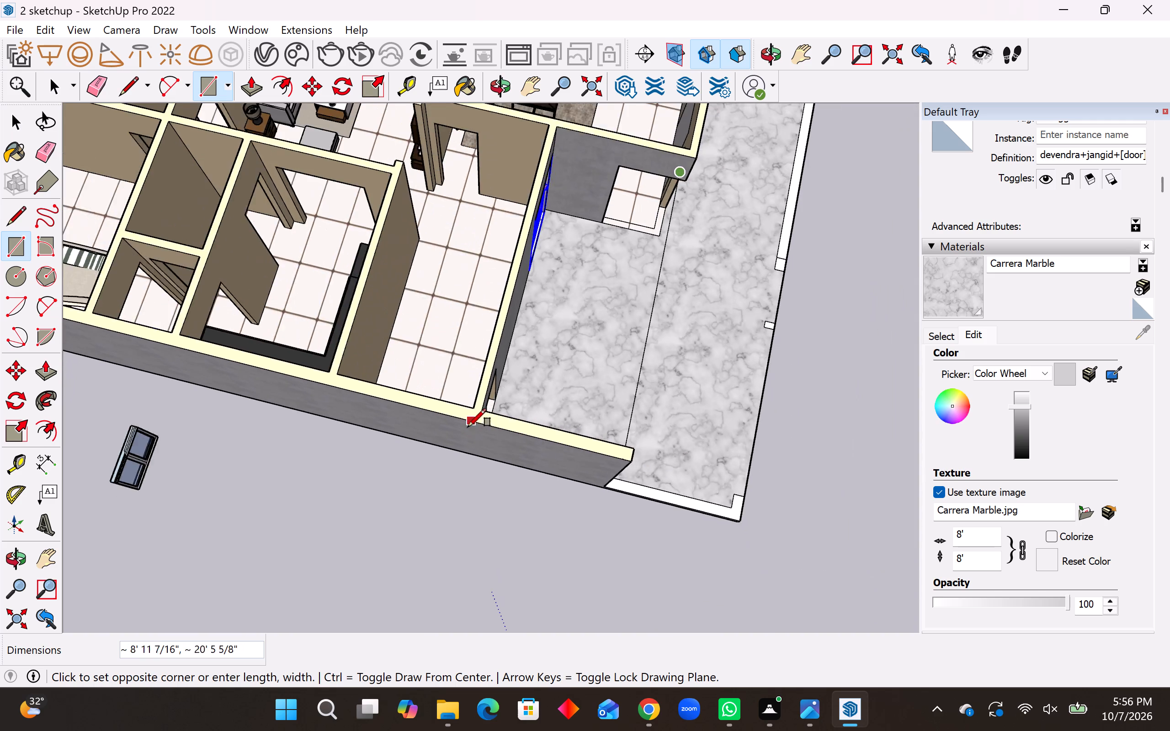
{"action": "scroll", "coordinate": [468, 427], "scroll_direction": "down", "scroll_amount": 3}
{"action": "scroll", "coordinate": [633, 310], "scroll_direction": "up", "scroll_amount": 20}
{"action": "scroll", "coordinate": [633, 310], "scroll_direction": "up", "scroll_amount": 3}
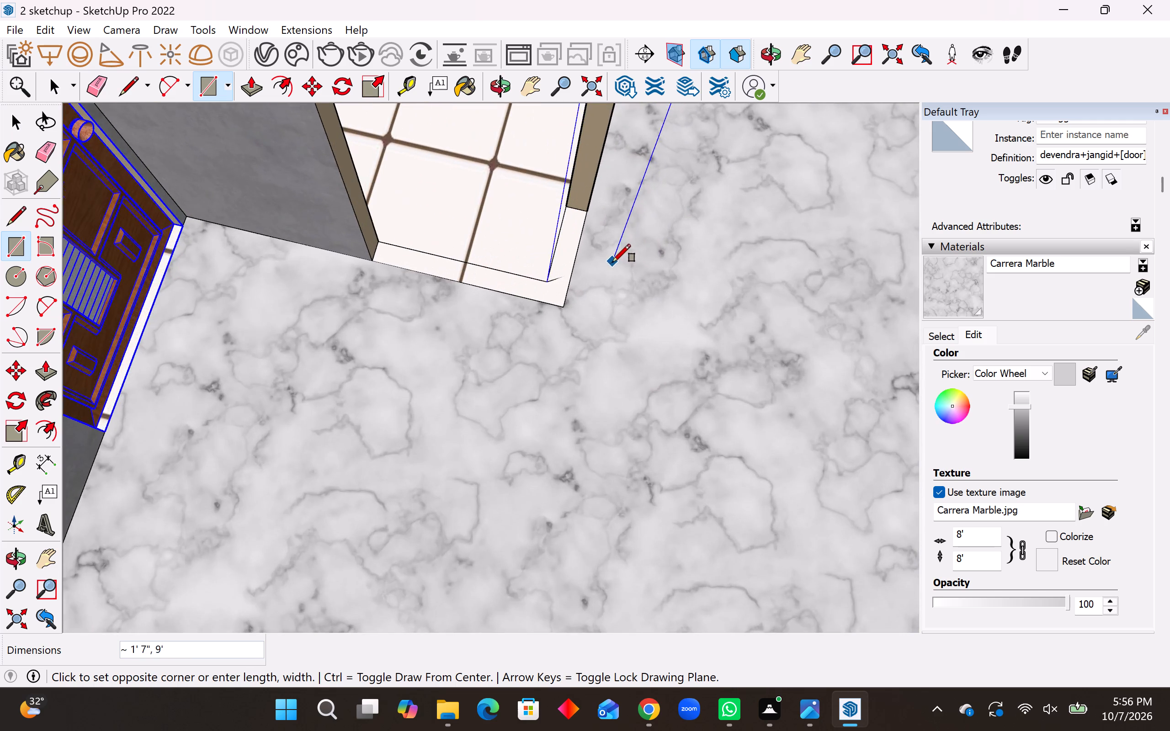
{"action": "scroll", "coordinate": [612, 262], "scroll_direction": "up", "scroll_amount": 2}
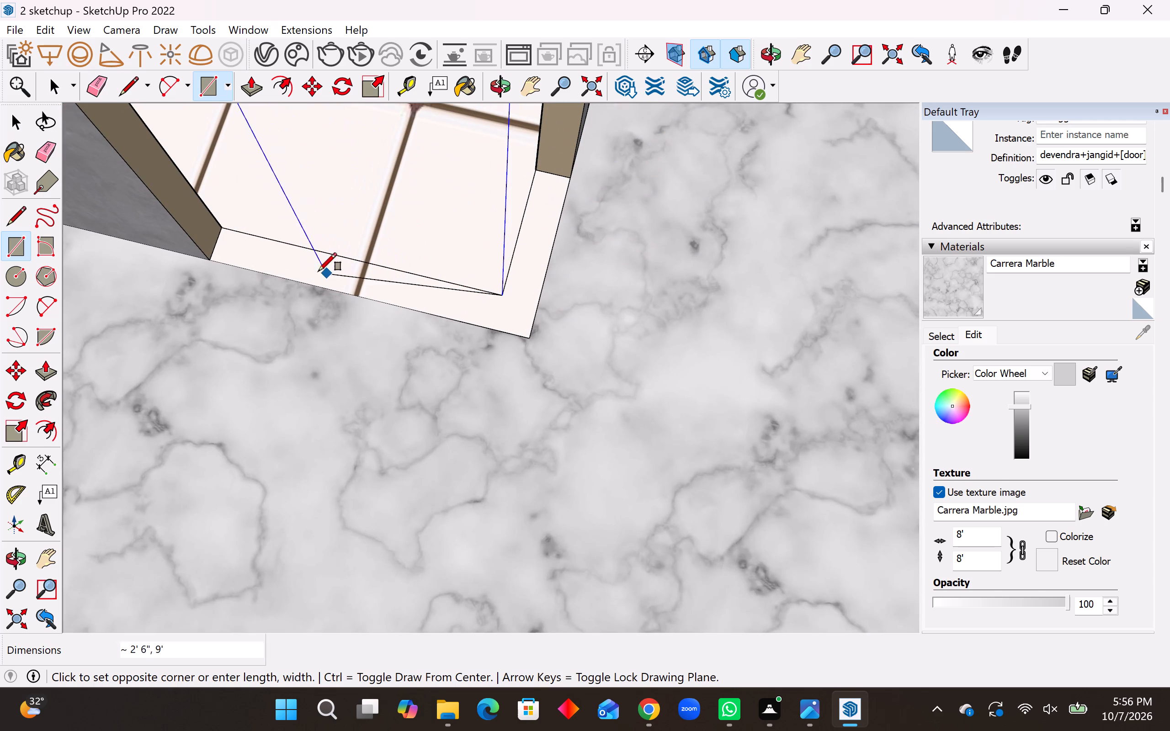
{"action": "double_click", "coordinate": [222, 224]}
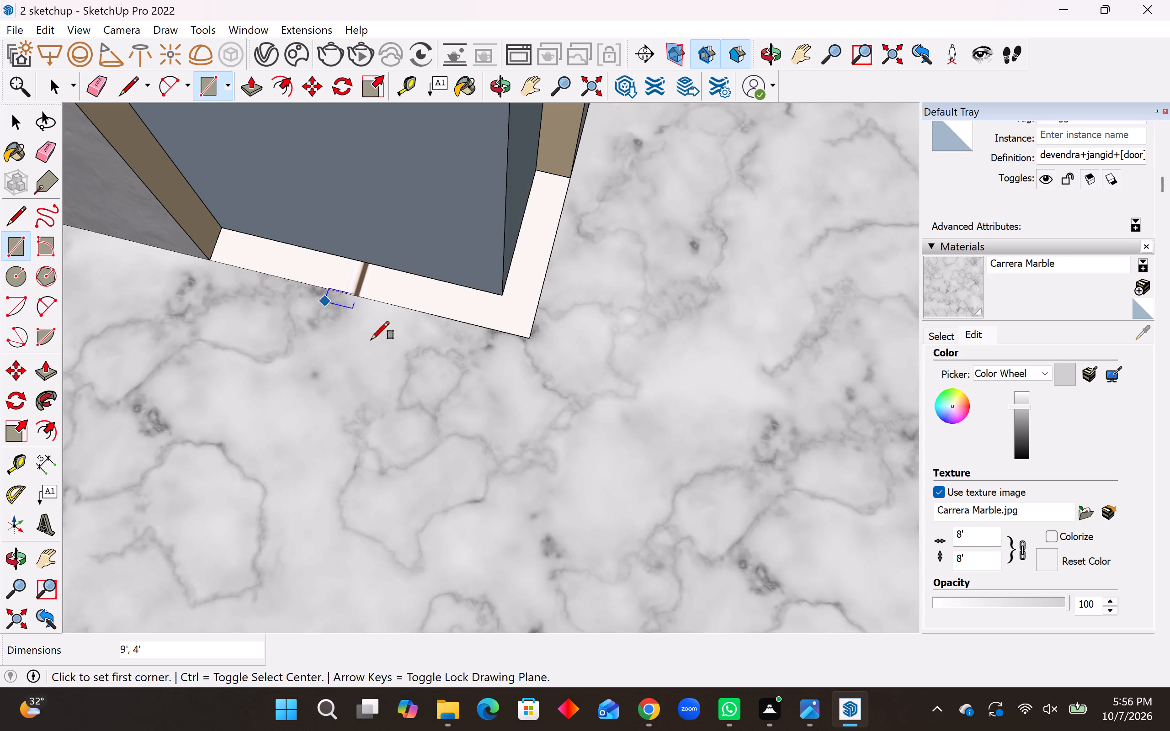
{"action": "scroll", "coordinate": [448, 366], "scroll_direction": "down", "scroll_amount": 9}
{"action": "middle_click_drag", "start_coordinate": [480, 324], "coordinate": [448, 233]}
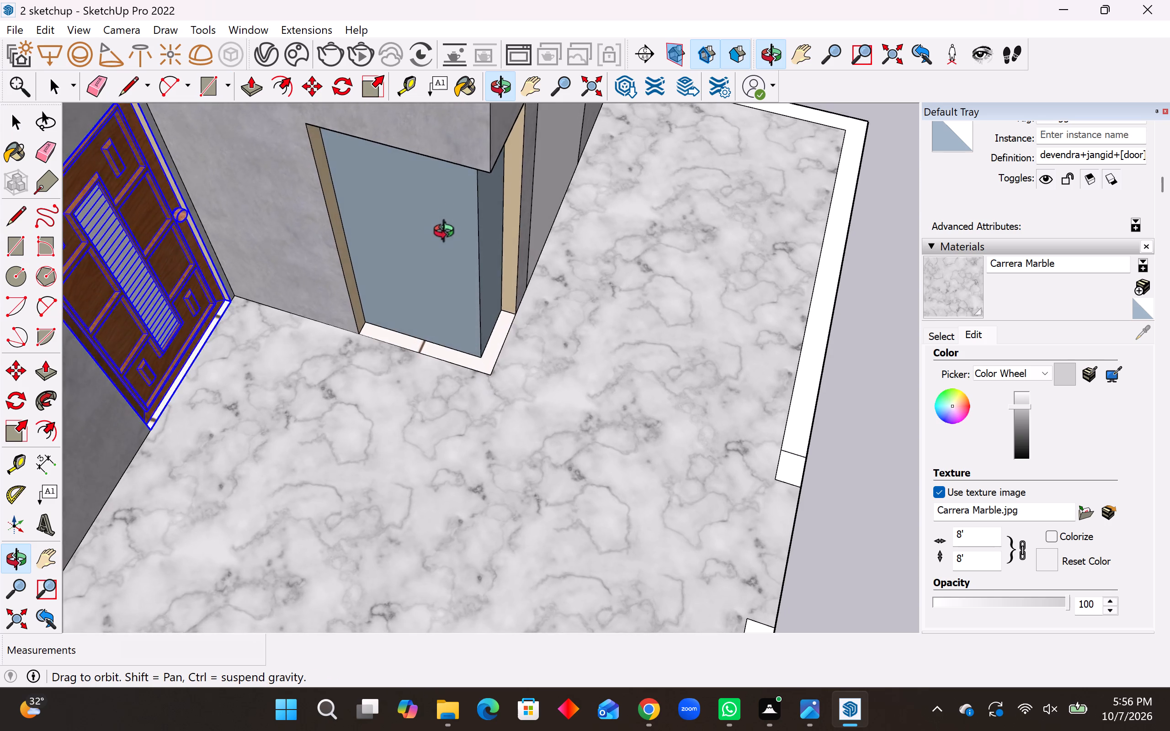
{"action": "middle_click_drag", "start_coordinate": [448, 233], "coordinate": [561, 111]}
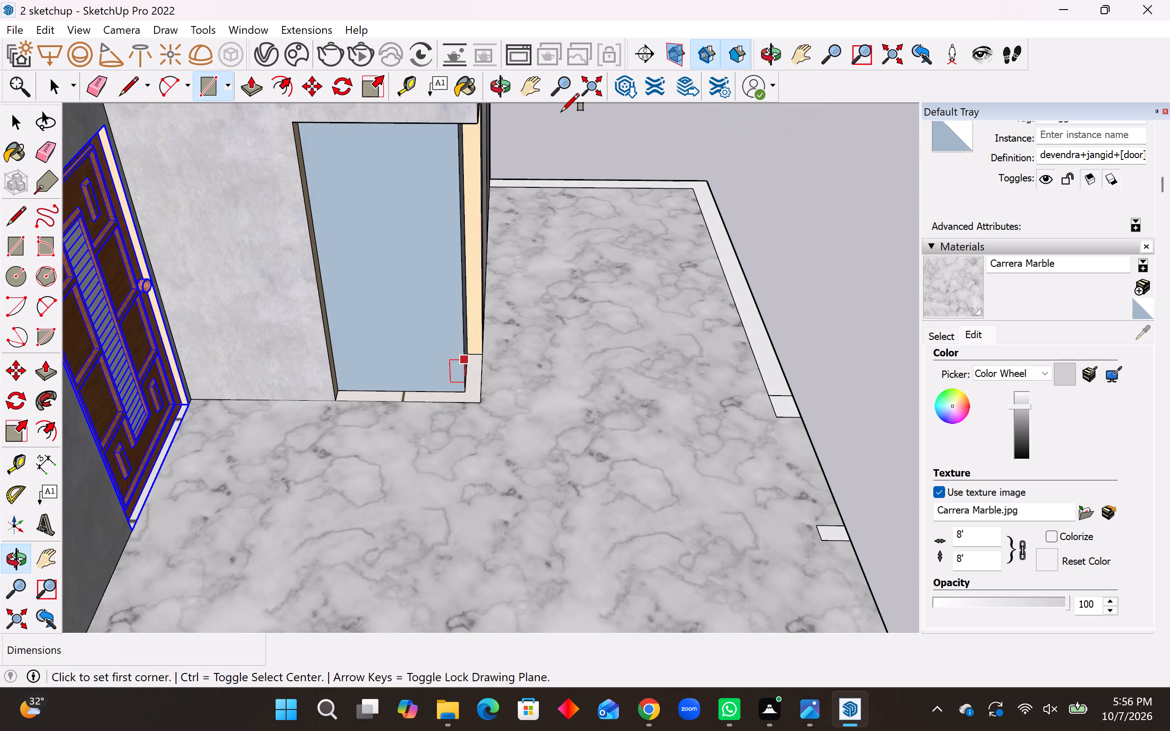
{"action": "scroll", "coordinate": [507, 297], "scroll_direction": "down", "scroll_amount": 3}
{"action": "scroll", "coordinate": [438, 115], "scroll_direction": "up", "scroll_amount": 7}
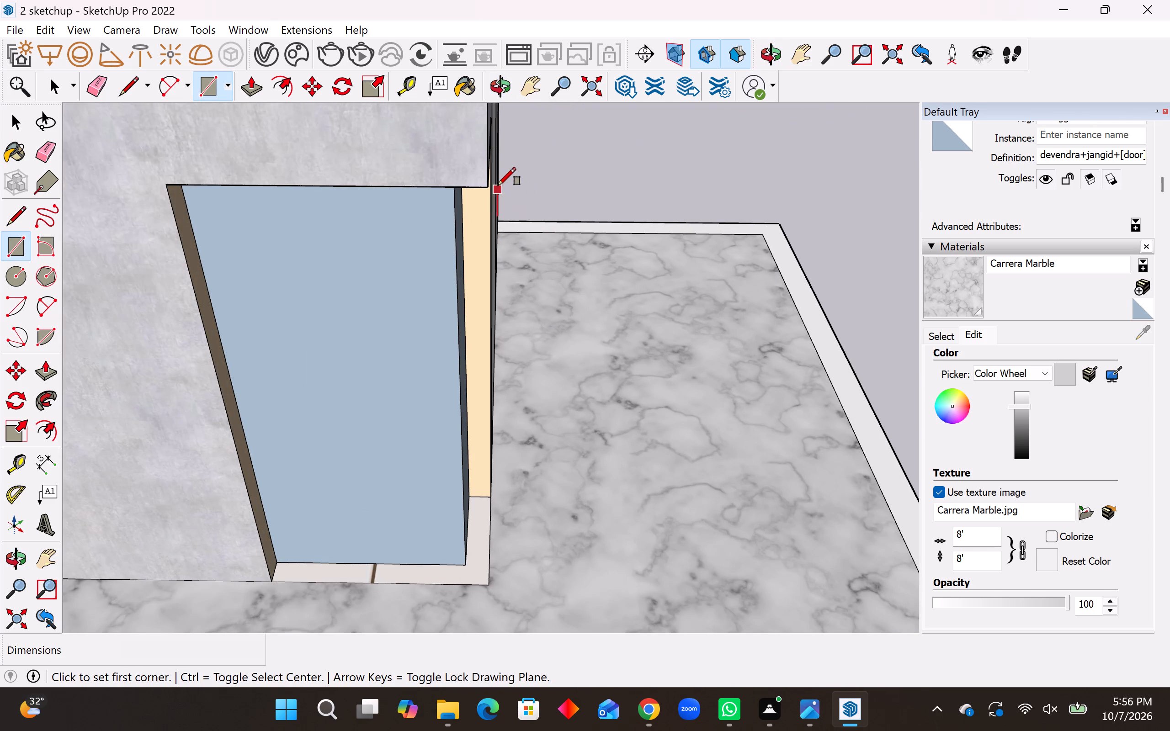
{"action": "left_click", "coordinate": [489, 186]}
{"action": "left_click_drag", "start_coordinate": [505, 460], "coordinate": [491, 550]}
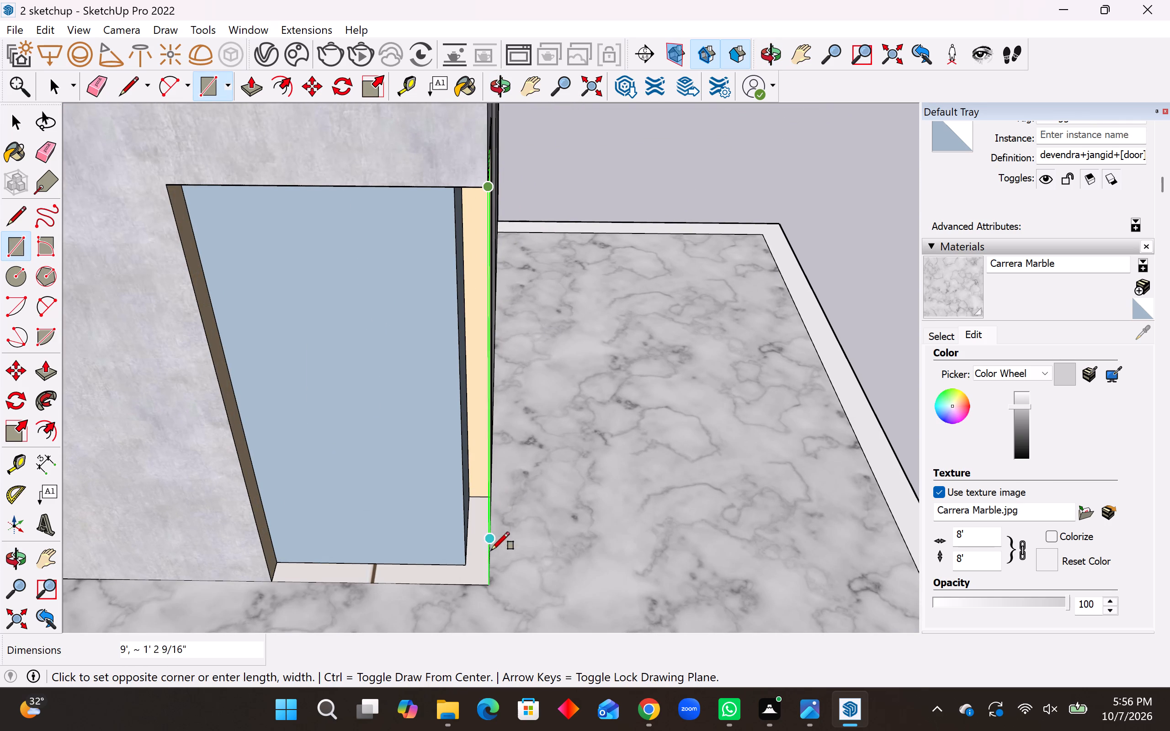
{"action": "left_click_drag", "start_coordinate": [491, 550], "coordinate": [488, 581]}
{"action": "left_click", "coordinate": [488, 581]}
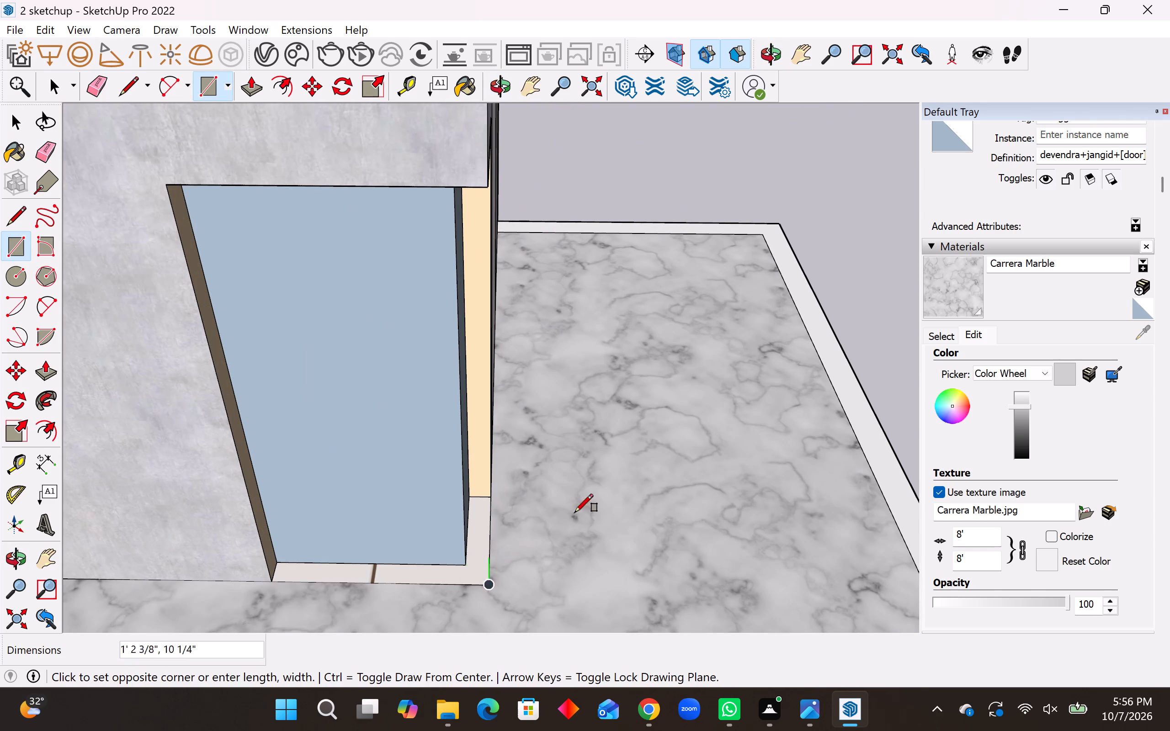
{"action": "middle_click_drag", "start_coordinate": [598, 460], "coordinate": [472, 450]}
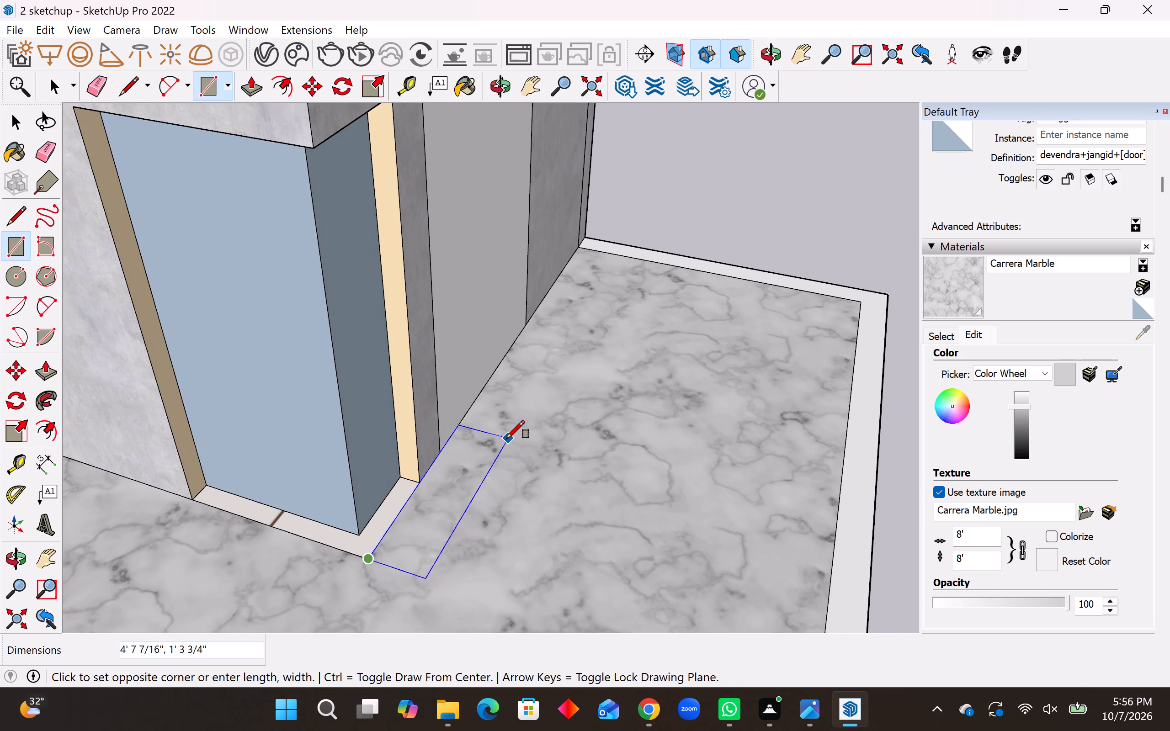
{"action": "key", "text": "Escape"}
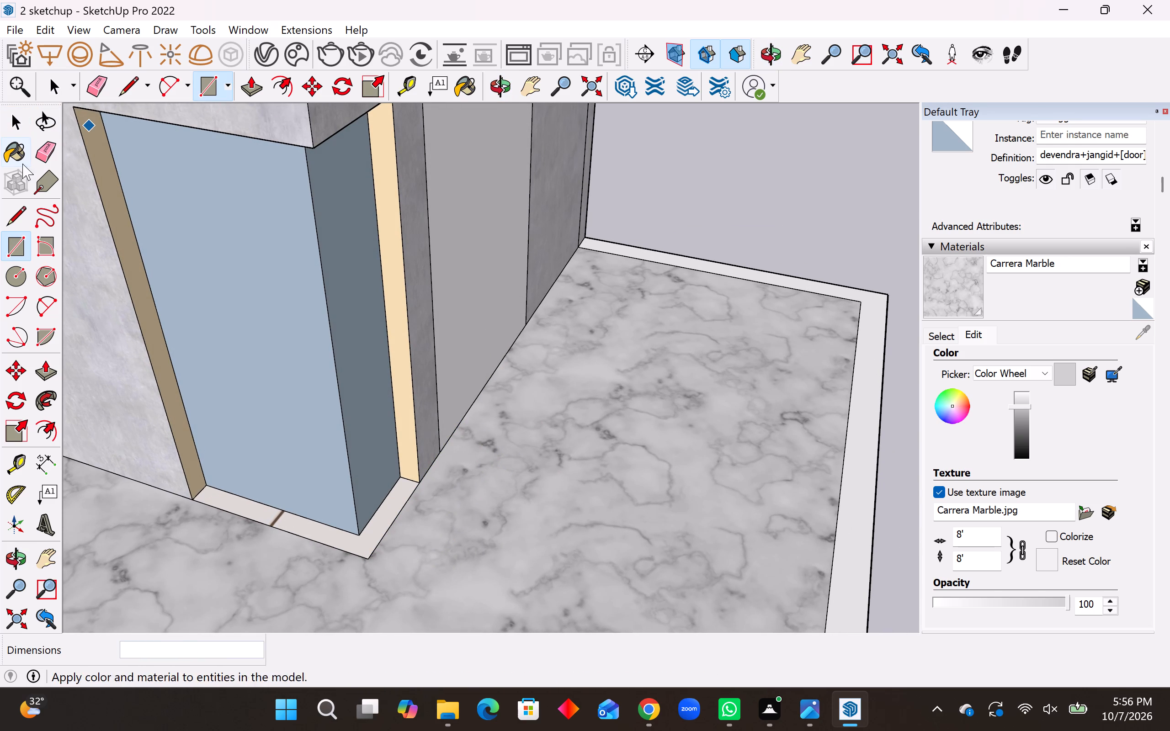
Close the corner opening's outer faces with a 9' vertical line from the lintel's outer corner to the floor corner.
{"action": "left_click", "coordinate": [17, 218]}
{"action": "left_click", "coordinate": [312, 154]}
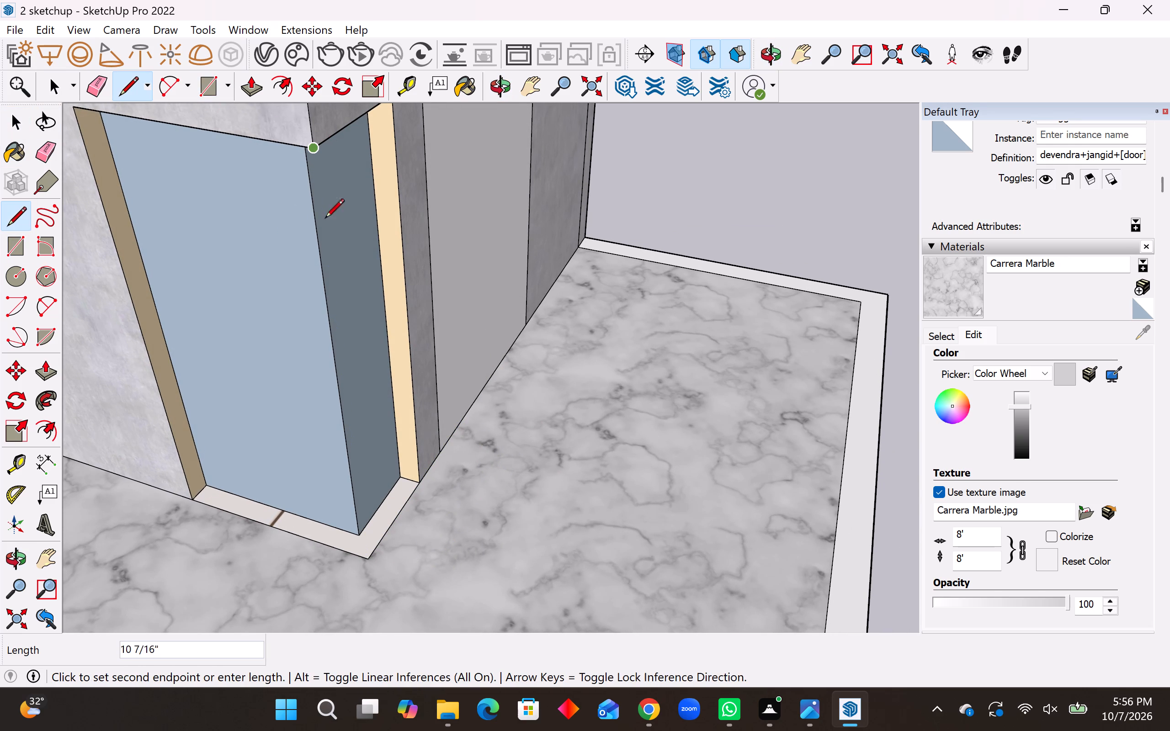
{"action": "left_click", "coordinate": [369, 562]}
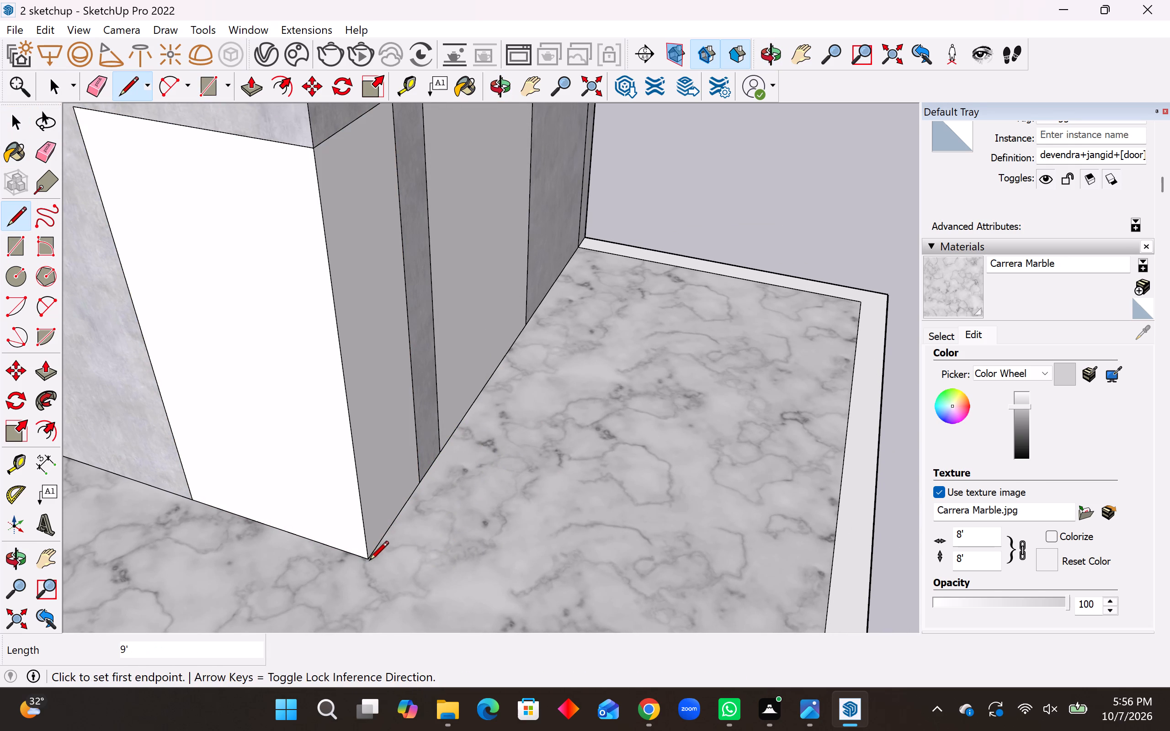
Erase the leftover outline edges of the front room's corner opening and wide opening from the outer walls.
{"action": "scroll", "coordinate": [460, 476], "scroll_direction": "down", "scroll_amount": 5}
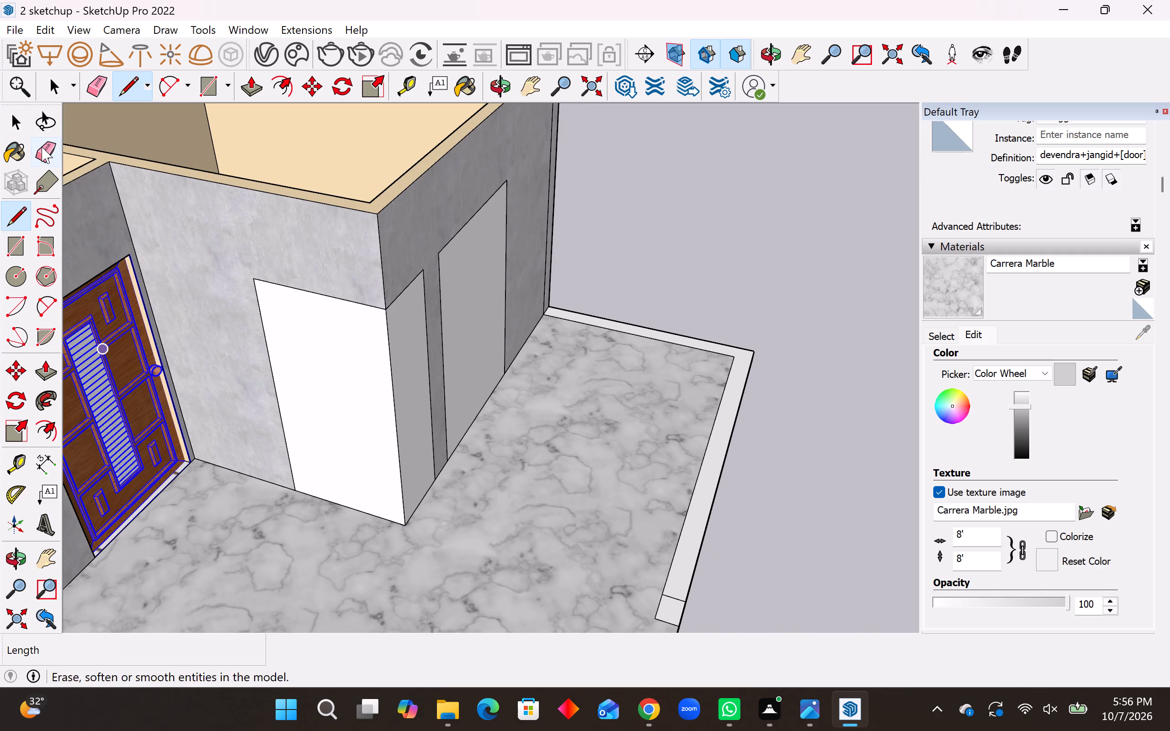
{"action": "left_click", "coordinate": [42, 146]}
{"action": "left_click_drag", "start_coordinate": [262, 328], "coordinate": [266, 328]}
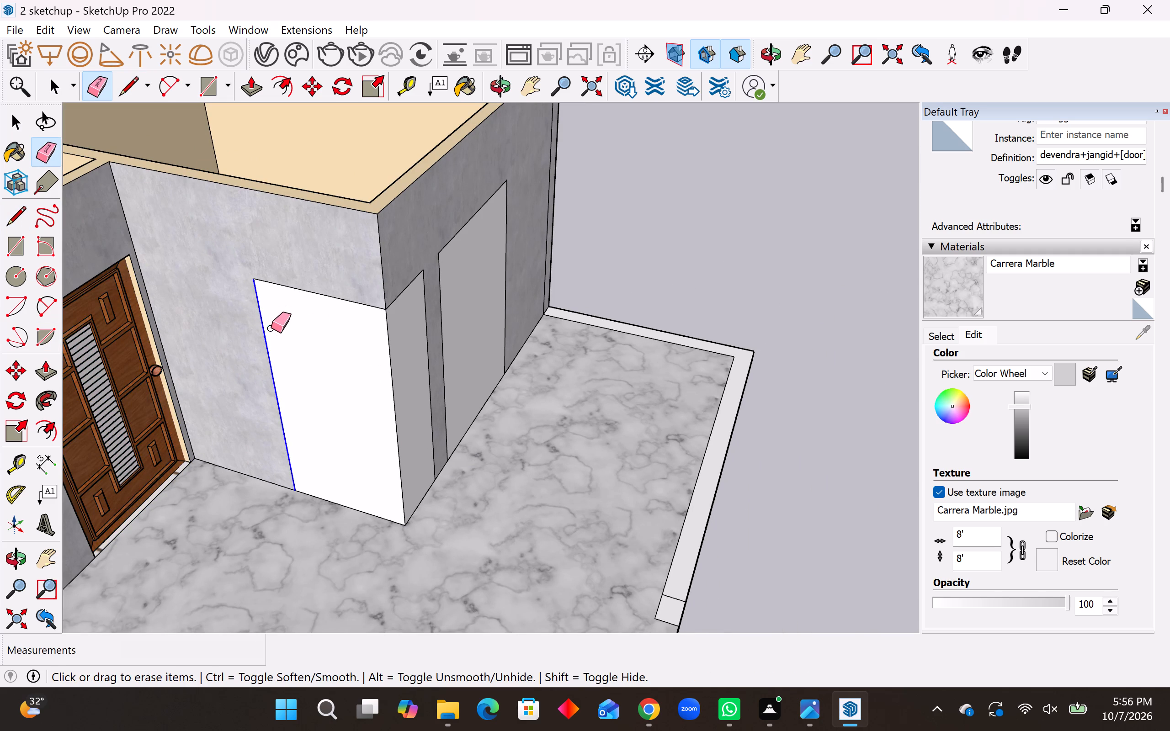
{"action": "left_click", "coordinate": [427, 318]}
{"action": "left_click_drag", "start_coordinate": [433, 313], "coordinate": [492, 251]}
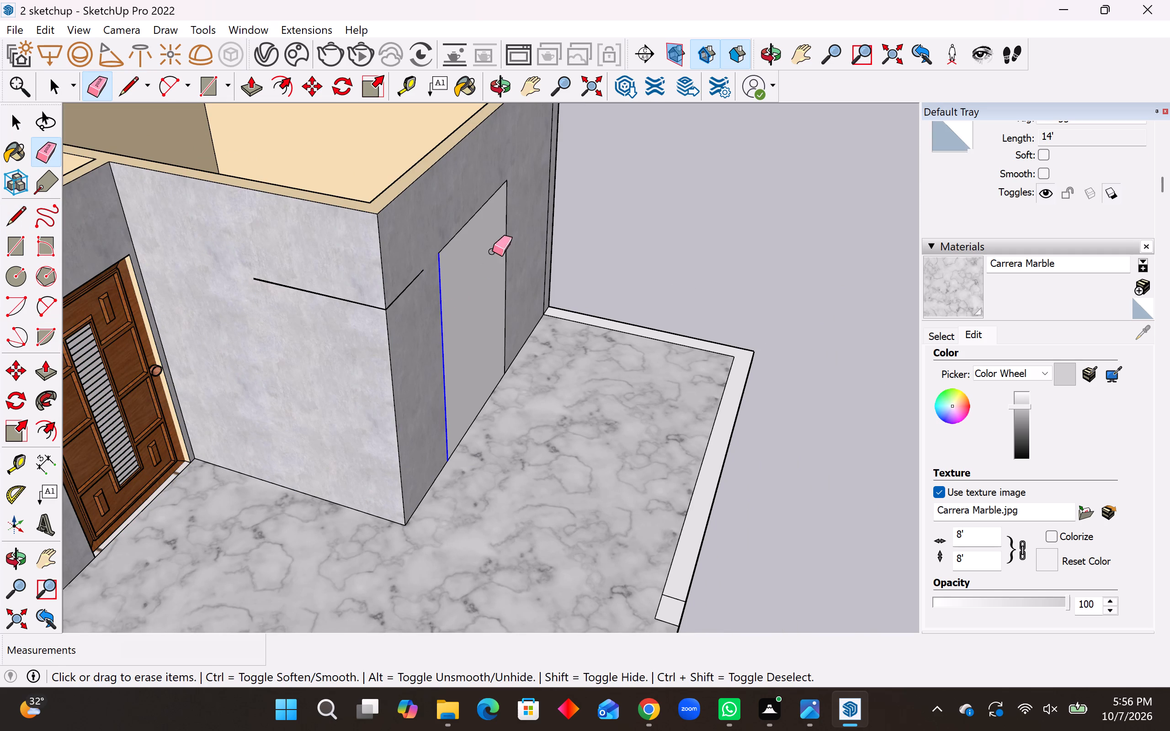
{"action": "left_click_drag", "start_coordinate": [492, 251], "coordinate": [471, 217]}
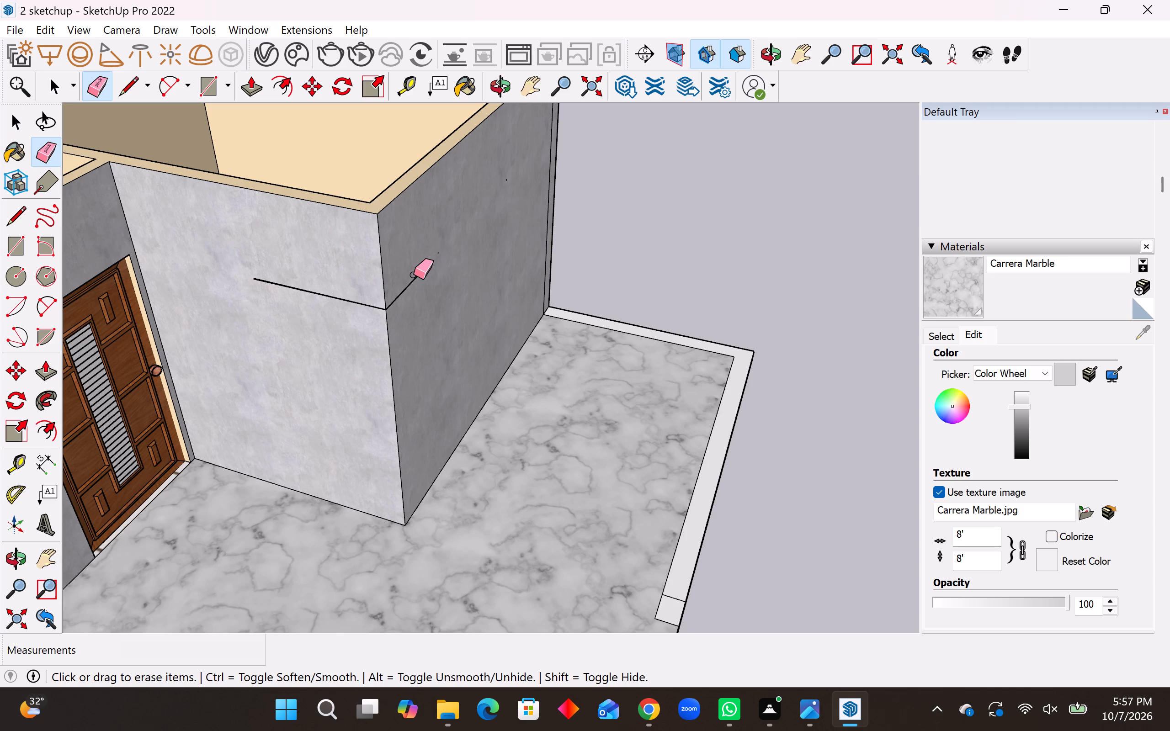
{"action": "left_click_drag", "start_coordinate": [414, 280], "coordinate": [416, 290]}
{"action": "left_click_drag", "start_coordinate": [315, 296], "coordinate": [321, 294]}
{"action": "scroll", "coordinate": [461, 261], "scroll_direction": "up", "scroll_amount": 4}
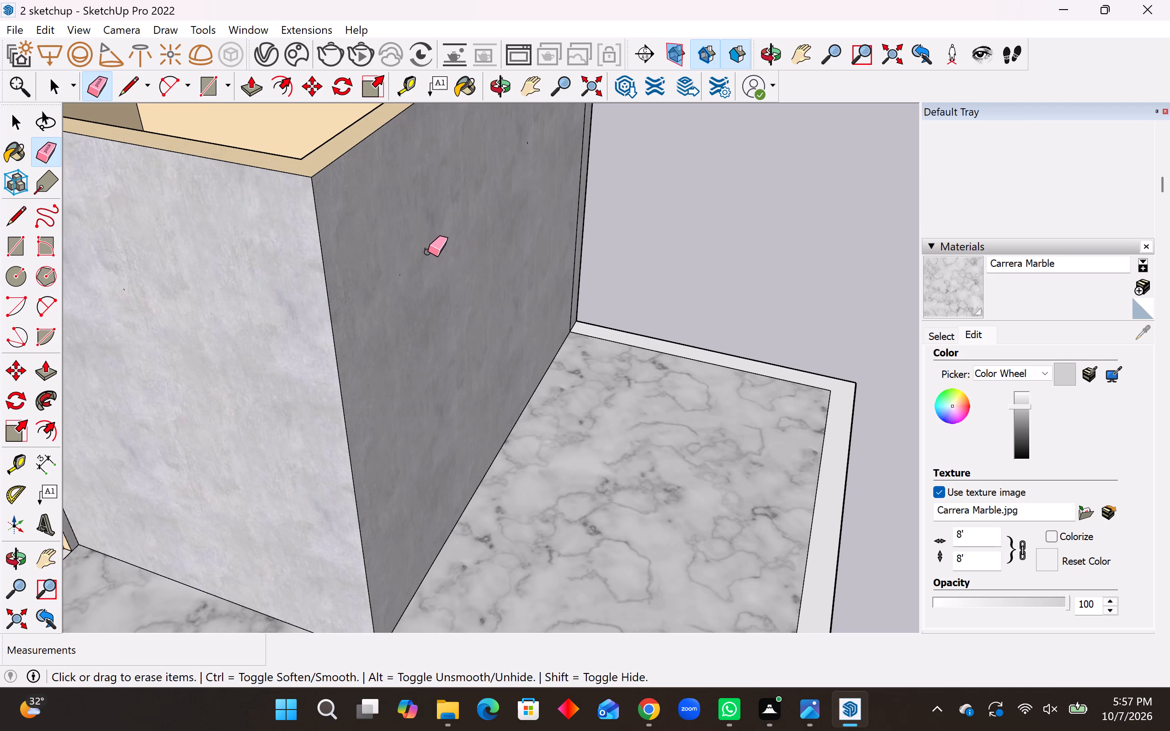
{"action": "left_click_drag", "start_coordinate": [425, 241], "coordinate": [435, 258]}
{"action": "left_click_drag", "start_coordinate": [426, 247], "coordinate": [412, 263]}
{"action": "left_click_drag", "start_coordinate": [411, 265], "coordinate": [409, 255]}
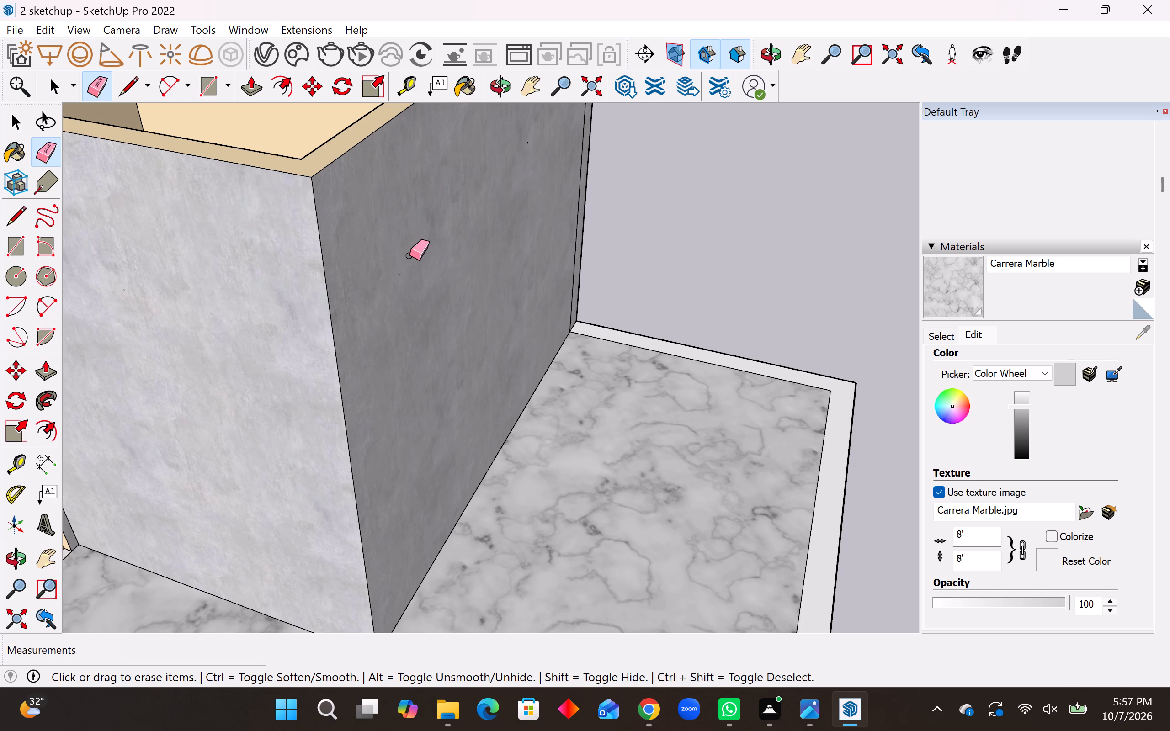
{"action": "left_click_drag", "start_coordinate": [409, 255], "coordinate": [415, 249]}
{"action": "middle_click_drag", "start_coordinate": [335, 282], "coordinate": [110, 221]}
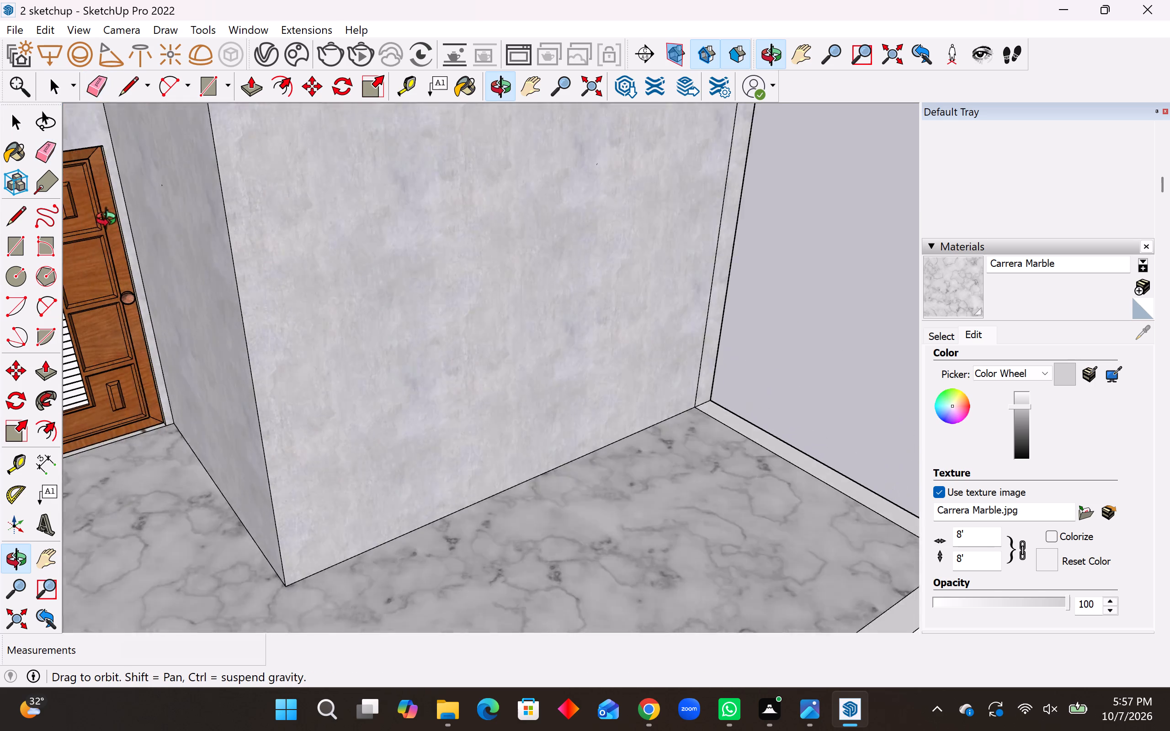
Erase the leftover outline edges of the closed wide opening and corner opening from the front room's walls.
{"action": "middle_click_drag", "start_coordinate": [110, 221], "coordinate": [109, 221]}
{"action": "scroll", "coordinate": [658, 184], "scroll_direction": "up", "scroll_amount": 3}
{"action": "left_click_drag", "start_coordinate": [591, 164], "coordinate": [513, 198]}
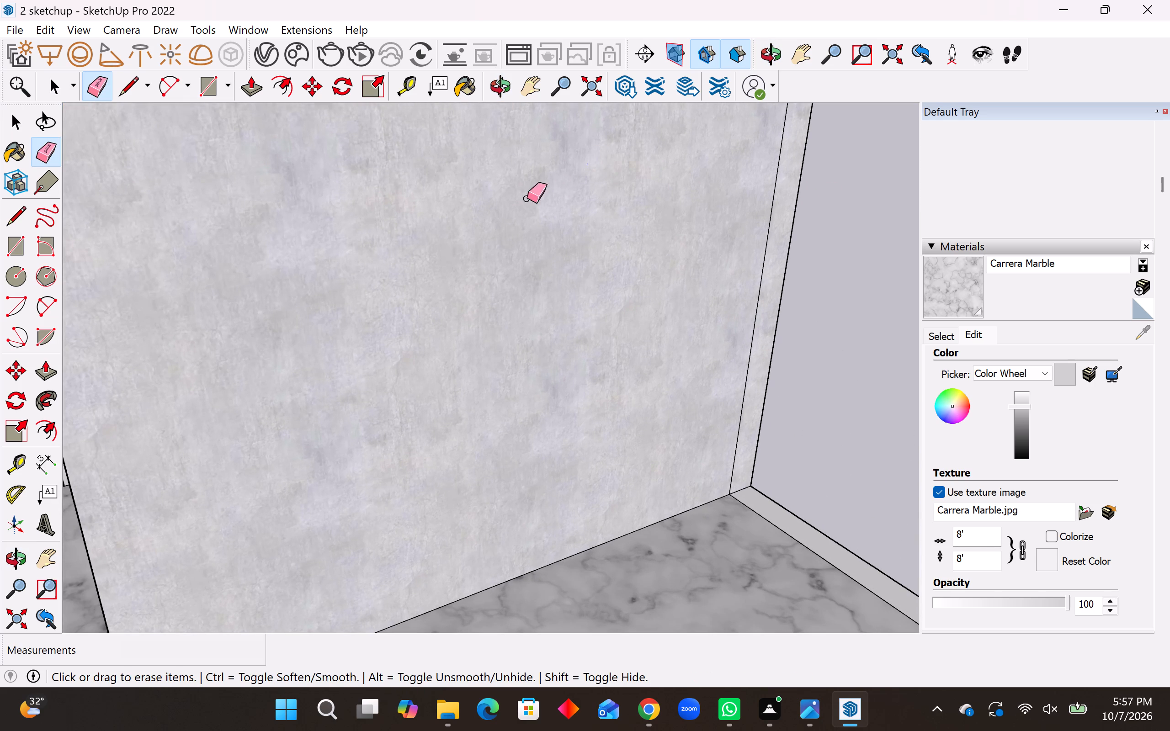
{"action": "scroll", "coordinate": [612, 253], "scroll_direction": "down", "scroll_amount": 13}
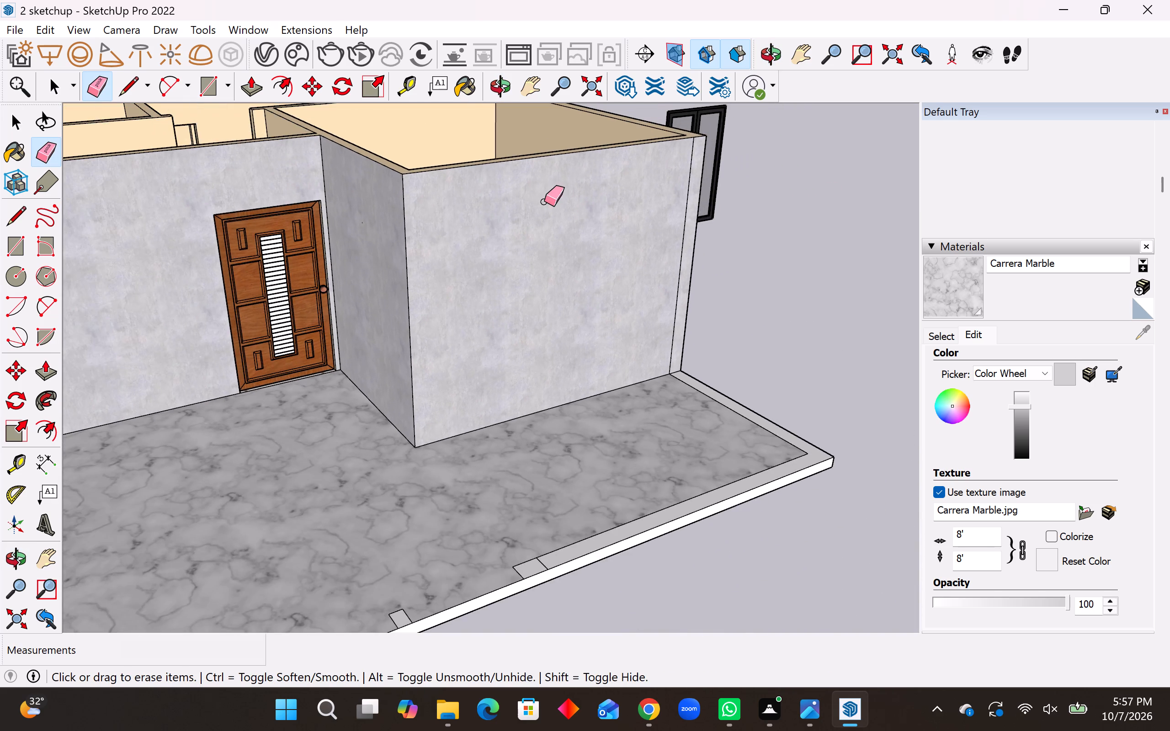
{"action": "middle_click_drag", "start_coordinate": [531, 188], "coordinate": [1034, 392]}
{"action": "middle_click_drag", "start_coordinate": [696, 249], "coordinate": [862, 277]}
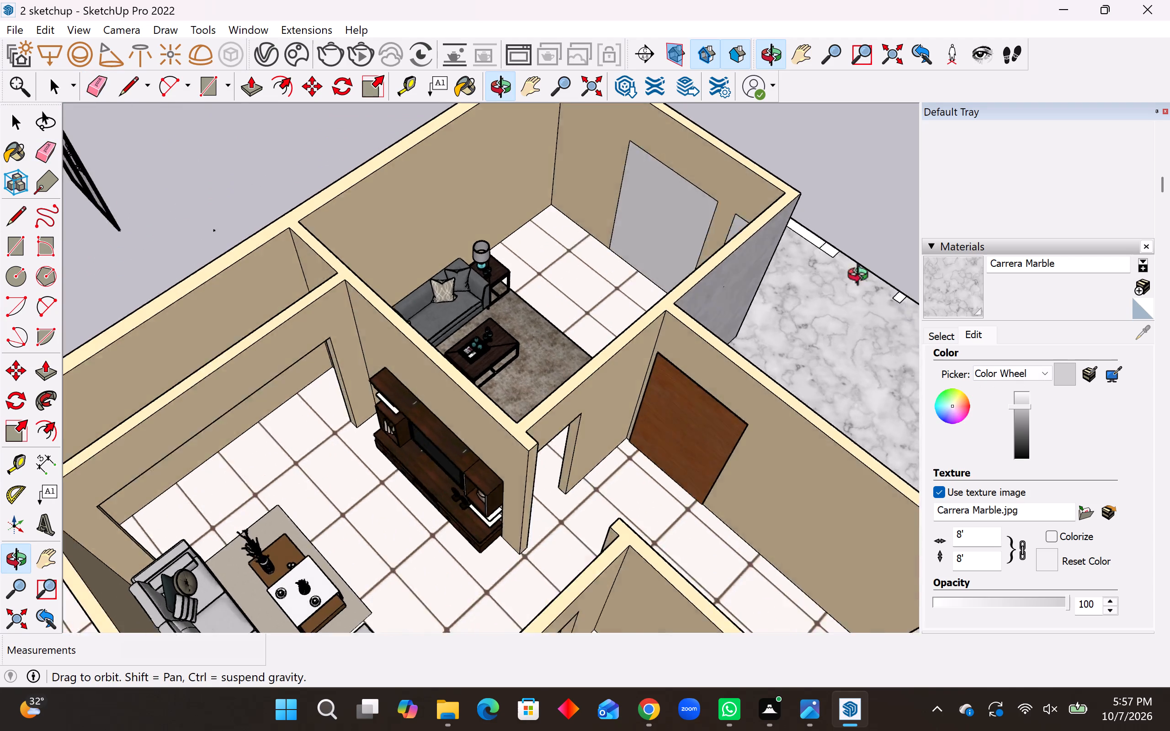
{"action": "middle_click_drag", "start_coordinate": [862, 277], "coordinate": [1016, 300]}
{"action": "scroll", "coordinate": [585, 225], "scroll_direction": "down", "scroll_amount": 5}
{"action": "scroll", "coordinate": [518, 131], "scroll_direction": "up", "scroll_amount": 7}
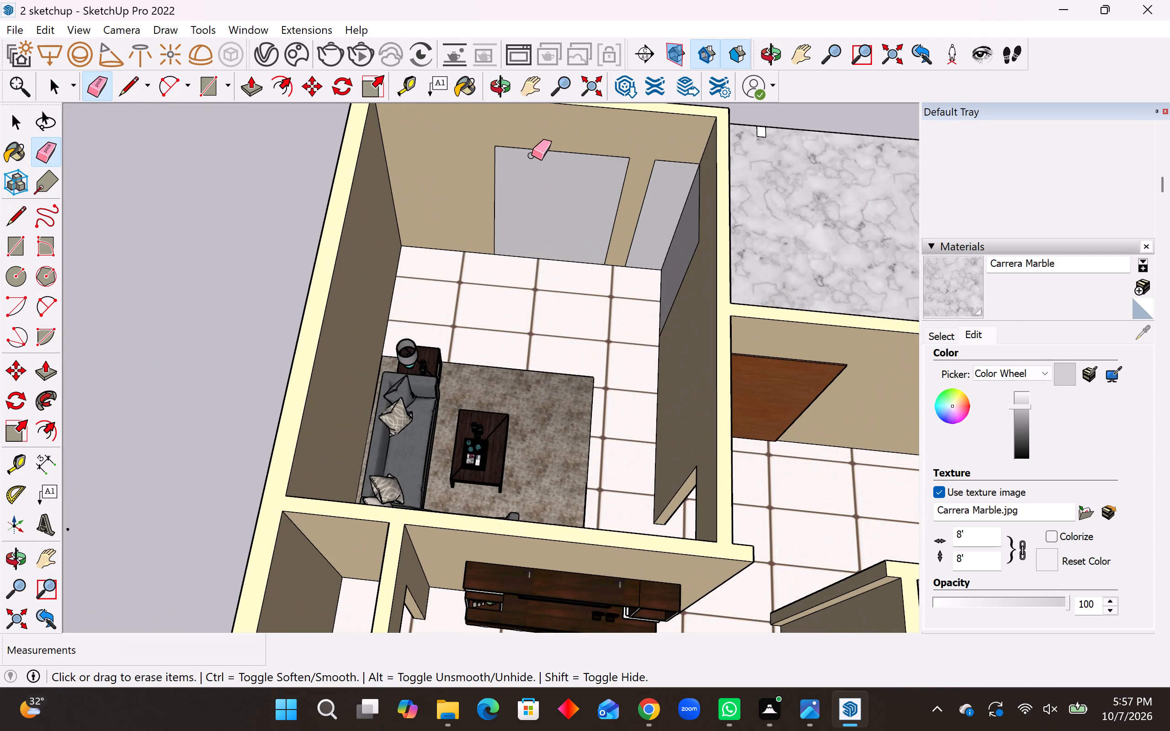
{"action": "left_click_drag", "start_coordinate": [492, 170], "coordinate": [656, 178]}
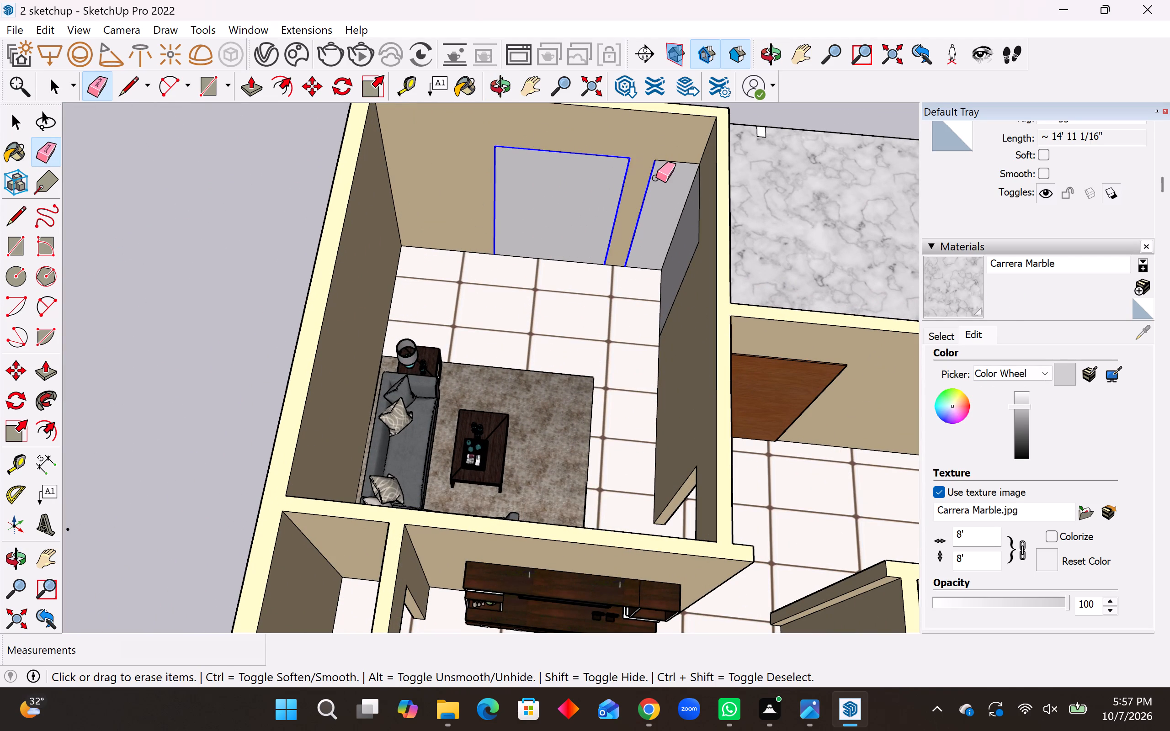
{"action": "left_click_drag", "start_coordinate": [656, 178], "coordinate": [671, 156]}
{"action": "middle_click_drag", "start_coordinate": [667, 227], "coordinate": [860, 217]}
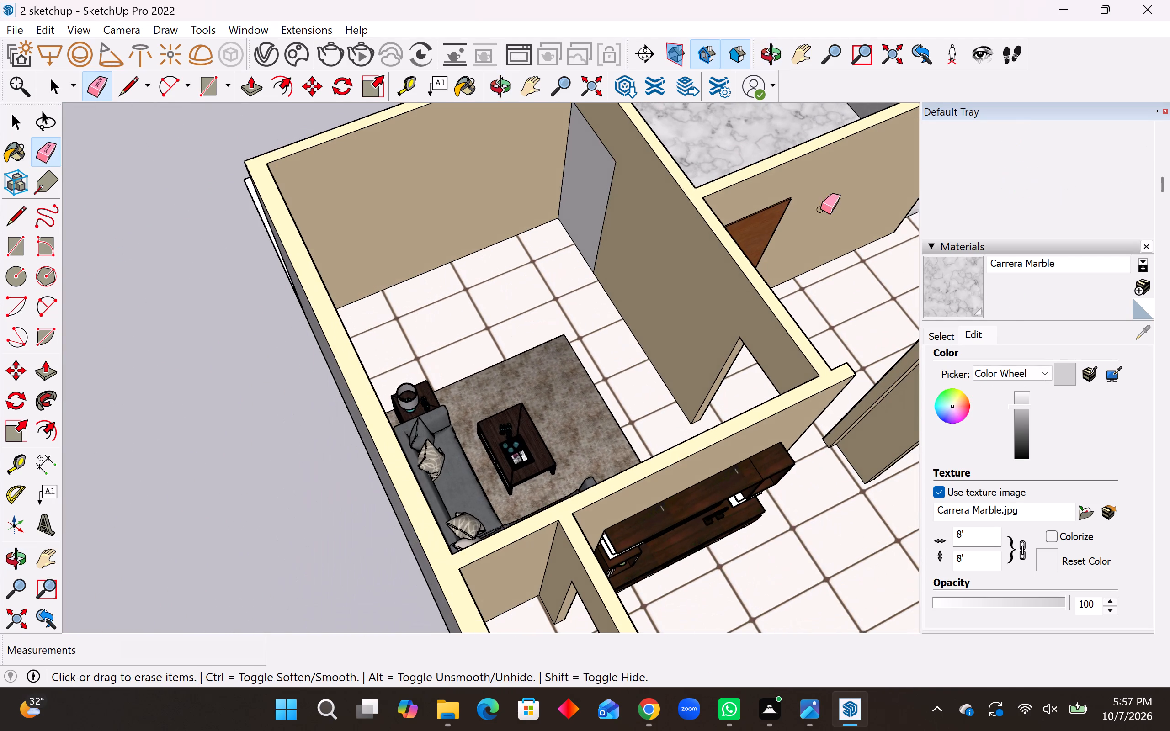
{"action": "left_click_drag", "start_coordinate": [612, 152], "coordinate": [619, 185]}
Examine the whole house layout and the unplaced components around it from several angles.
{"action": "scroll", "coordinate": [506, 243], "scroll_direction": "down", "scroll_amount": 5}
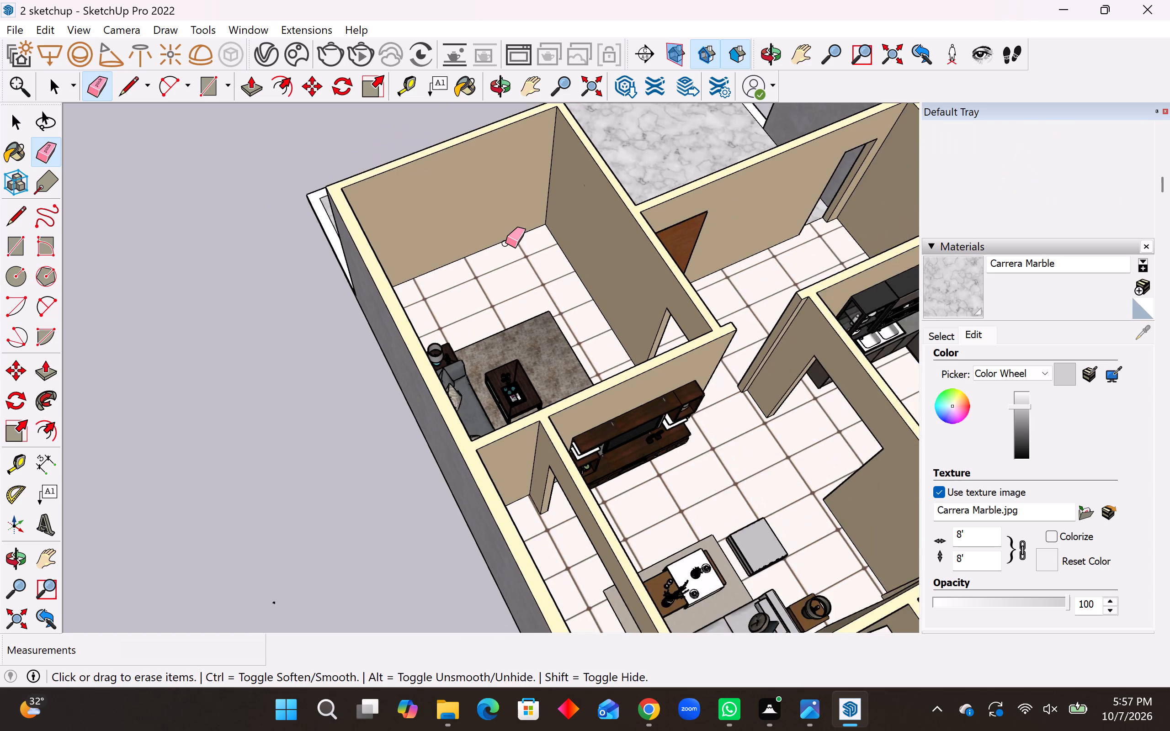
{"action": "scroll", "coordinate": [505, 243], "scroll_direction": "down", "scroll_amount": 5}
{"action": "middle_click_drag", "start_coordinate": [616, 228], "coordinate": [196, 131]}
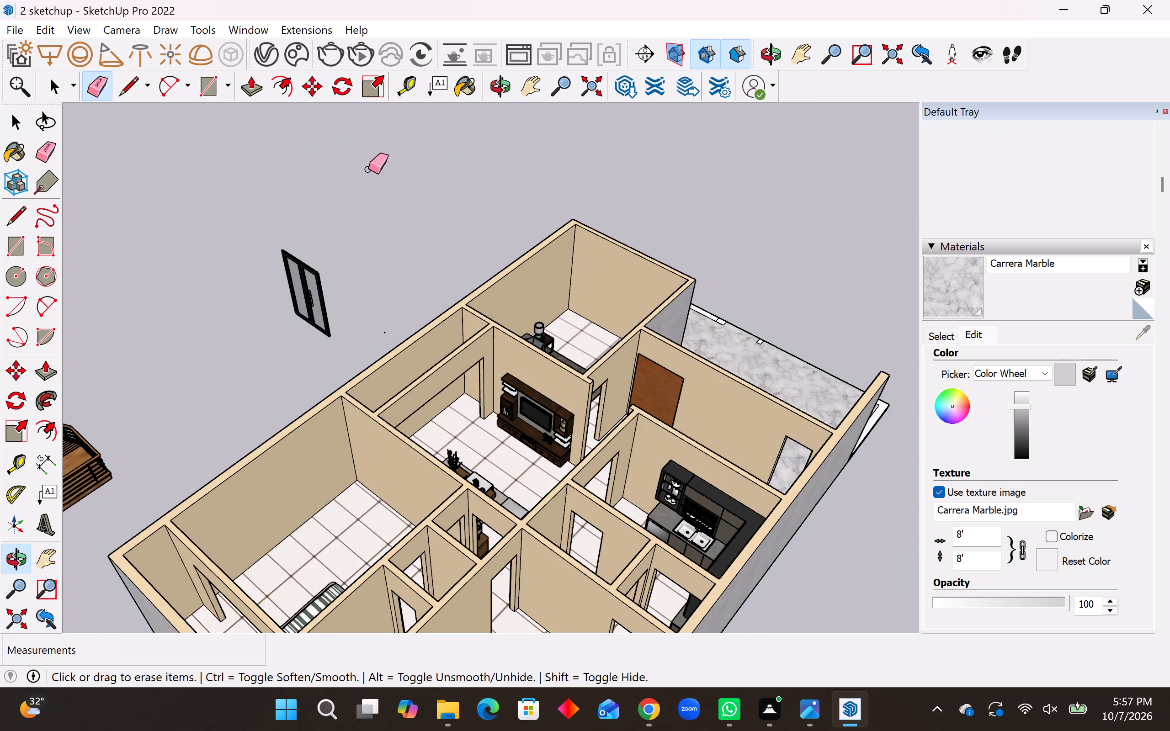
{"action": "key", "text": "space"}
{"action": "middle_click_drag", "start_coordinate": [713, 262], "coordinate": [298, 144]}
{"action": "scroll", "coordinate": [596, 292], "scroll_direction": "down", "scroll_amount": 10}
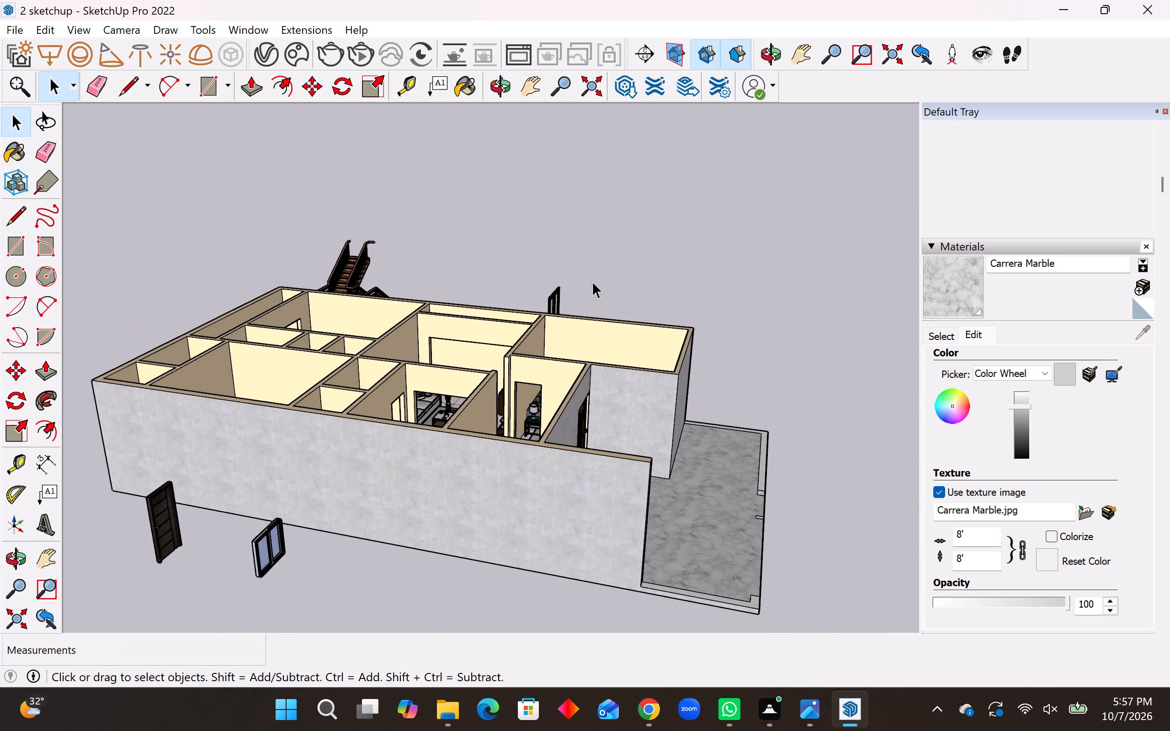
{"action": "middle_click_drag", "start_coordinate": [674, 332], "coordinate": [448, 403]}
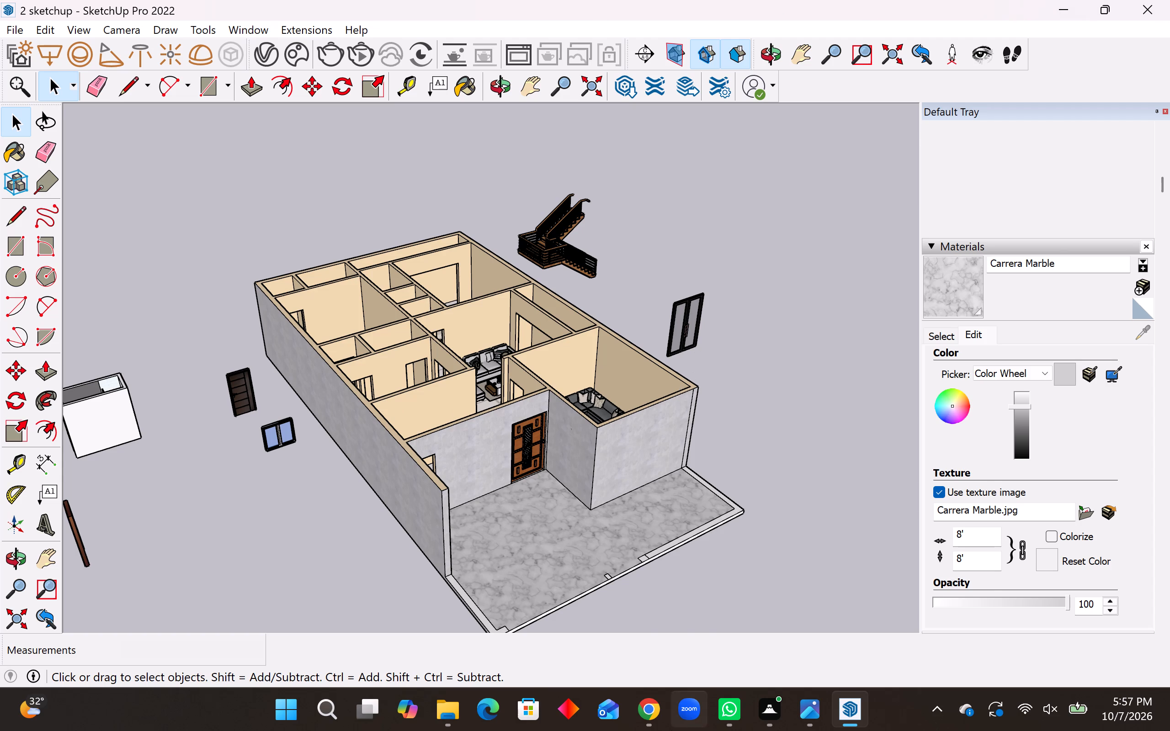
{"action": "scroll", "coordinate": [669, 471], "scroll_direction": "down", "scroll_amount": 4}
{"action": "middle_click_drag", "start_coordinate": [689, 490], "coordinate": [542, 544]}
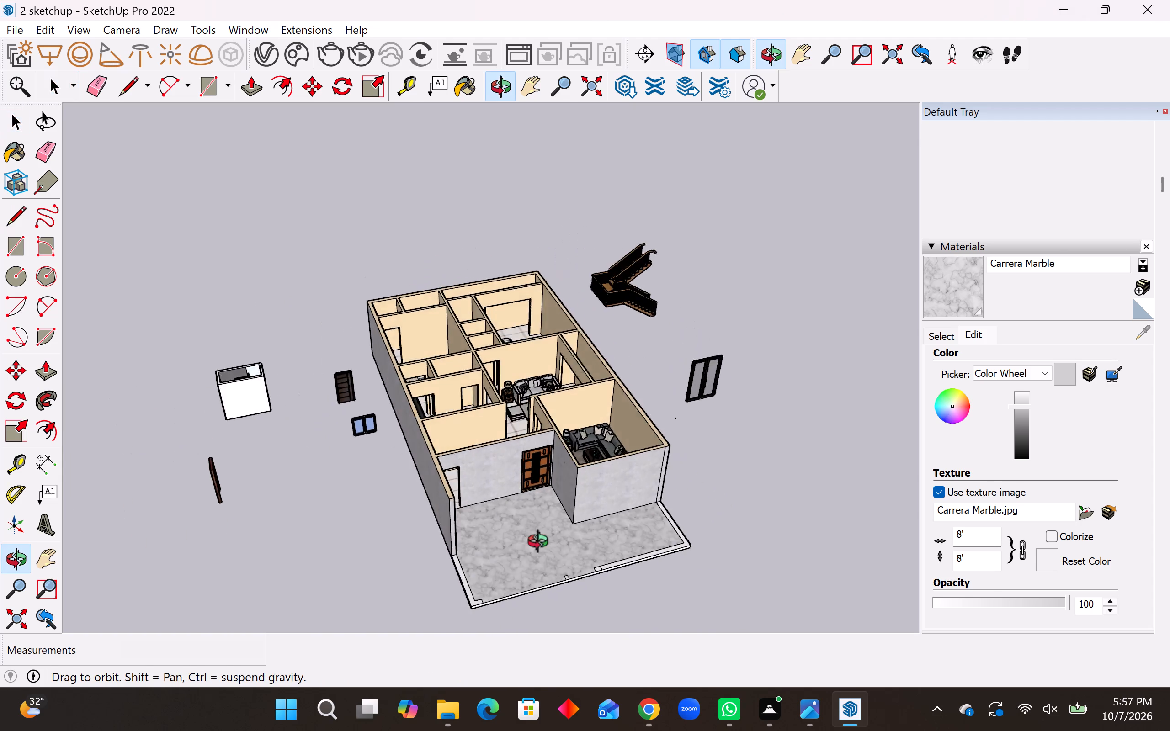
{"action": "middle_click_drag", "start_coordinate": [542, 544], "coordinate": [464, 566]}
{"action": "scroll", "coordinate": [392, 529], "scroll_direction": "up", "scroll_amount": 9}
{"action": "scroll", "coordinate": [473, 581], "scroll_direction": "down", "scroll_amount": 2}
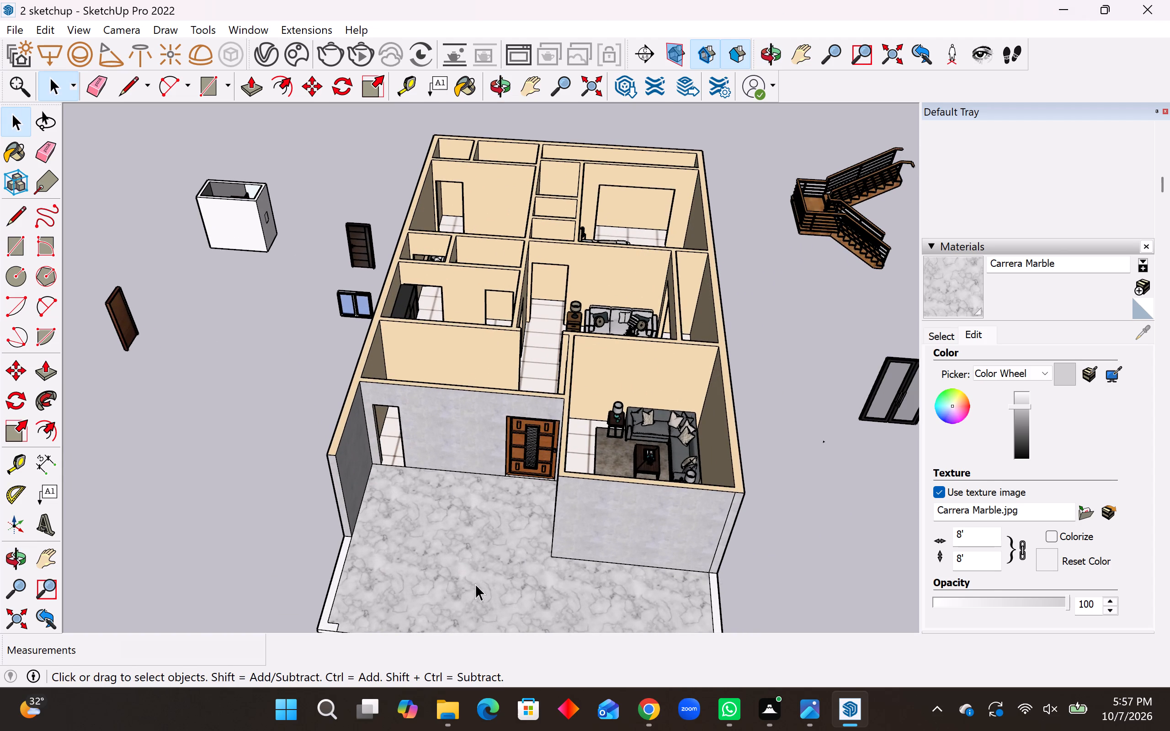
{"action": "scroll", "coordinate": [475, 584], "scroll_direction": "down", "scroll_amount": 6}
{"action": "scroll", "coordinate": [376, 458], "scroll_direction": "up", "scroll_amount": 8}
{"action": "scroll", "coordinate": [409, 510], "scroll_direction": "up", "scroll_amount": 5}
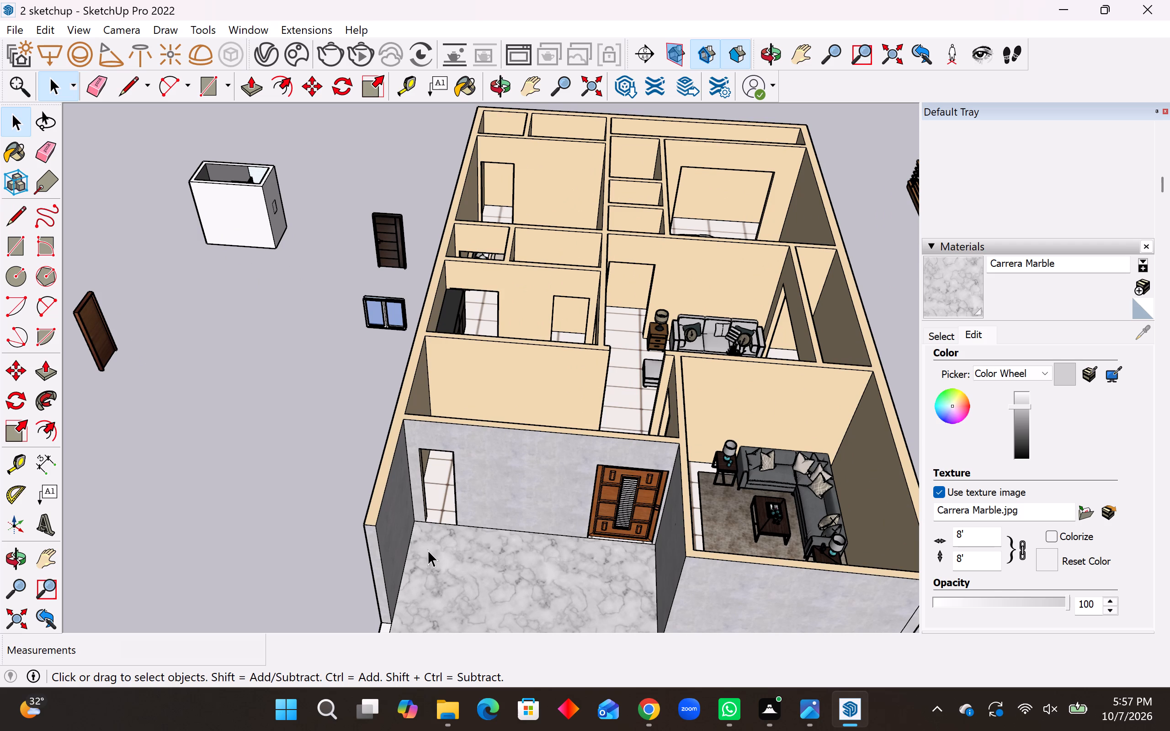
{"action": "scroll", "coordinate": [428, 551], "scroll_direction": "down", "scroll_amount": 3}
{"action": "middle_click_drag", "start_coordinate": [481, 471], "coordinate": [493, 621]}
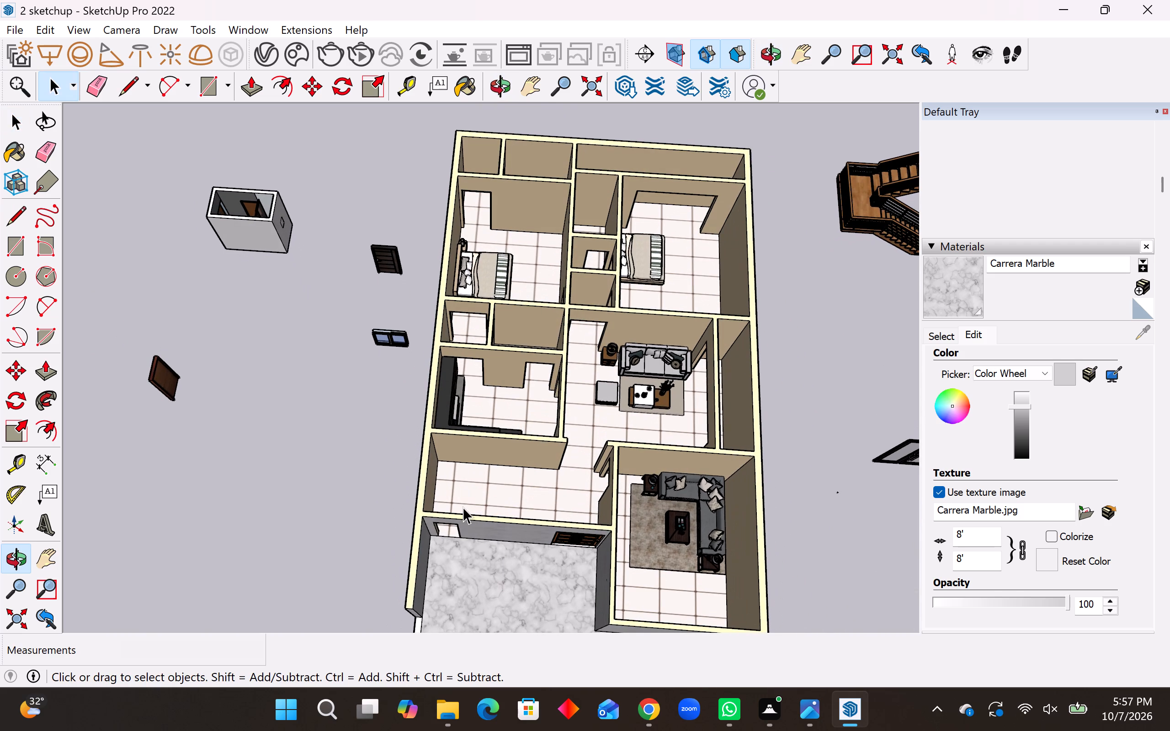
Place two parallel floor guides in the entrance hall, 4' from the outer side wall and 6" beyond the first.
{"action": "scroll", "coordinate": [463, 507], "scroll_direction": "up", "scroll_amount": 5}
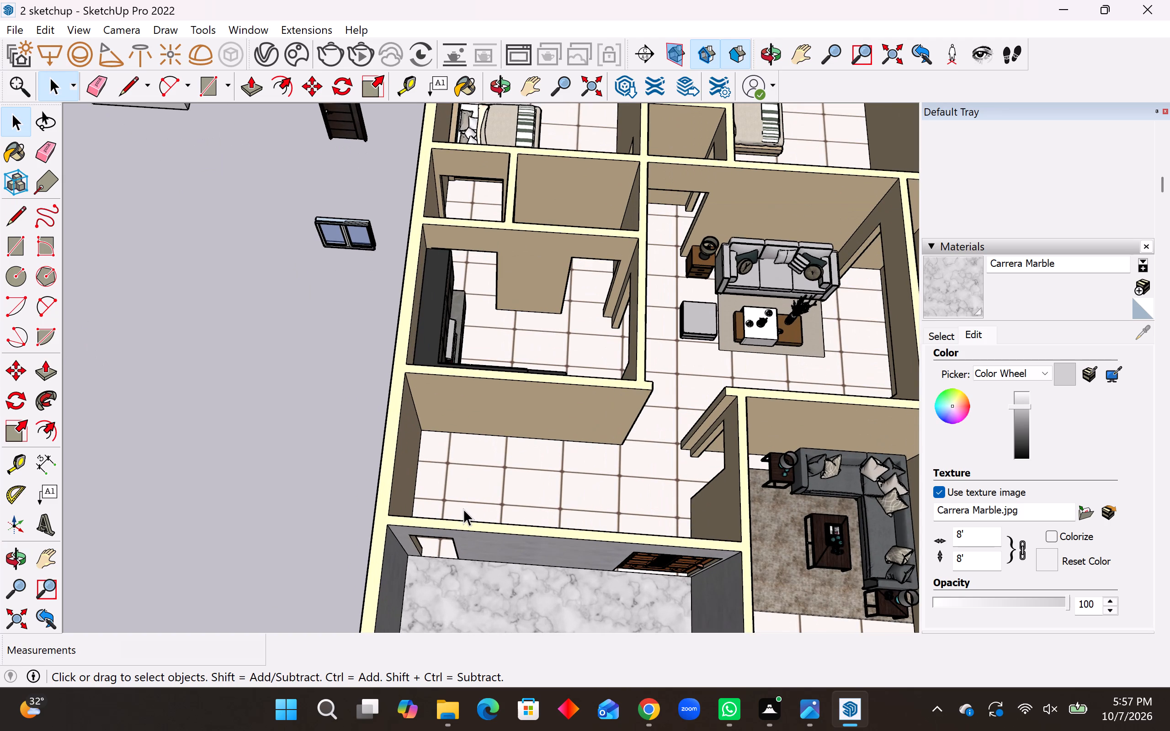
{"action": "middle_click_drag", "start_coordinate": [463, 510], "coordinate": [468, 563]}
{"action": "scroll", "coordinate": [471, 538], "scroll_direction": "up", "scroll_amount": 4}
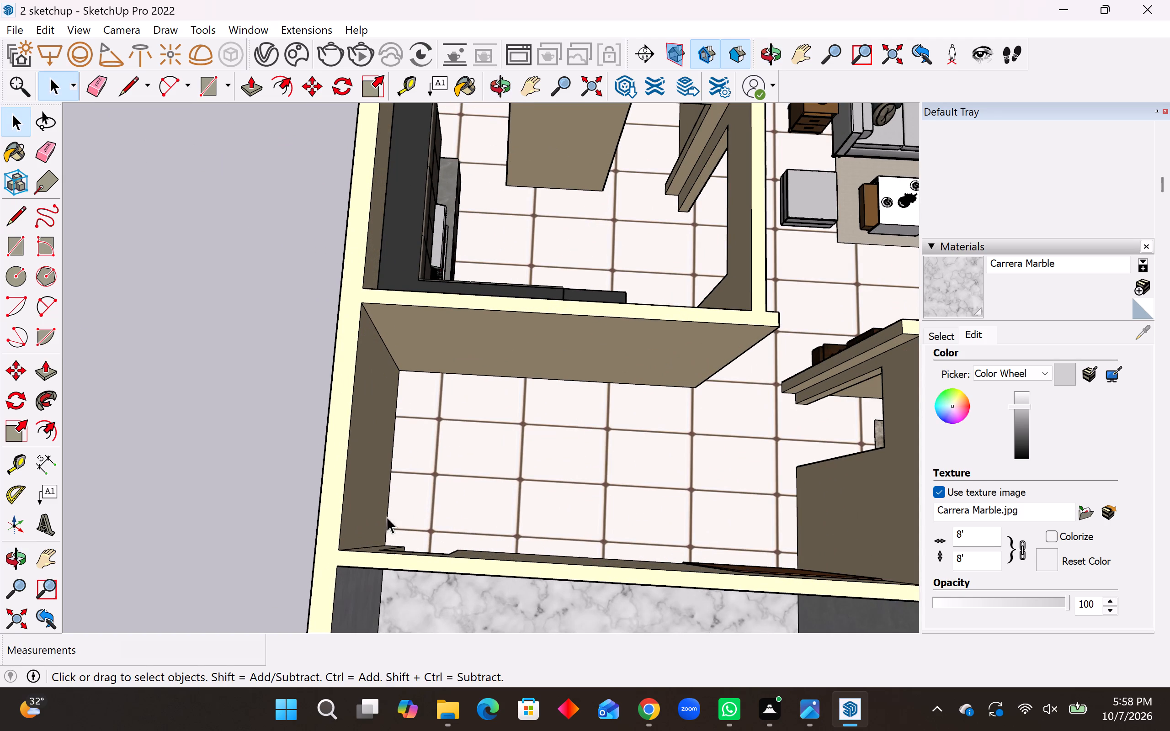
{"action": "left_click", "coordinate": [18, 461]}
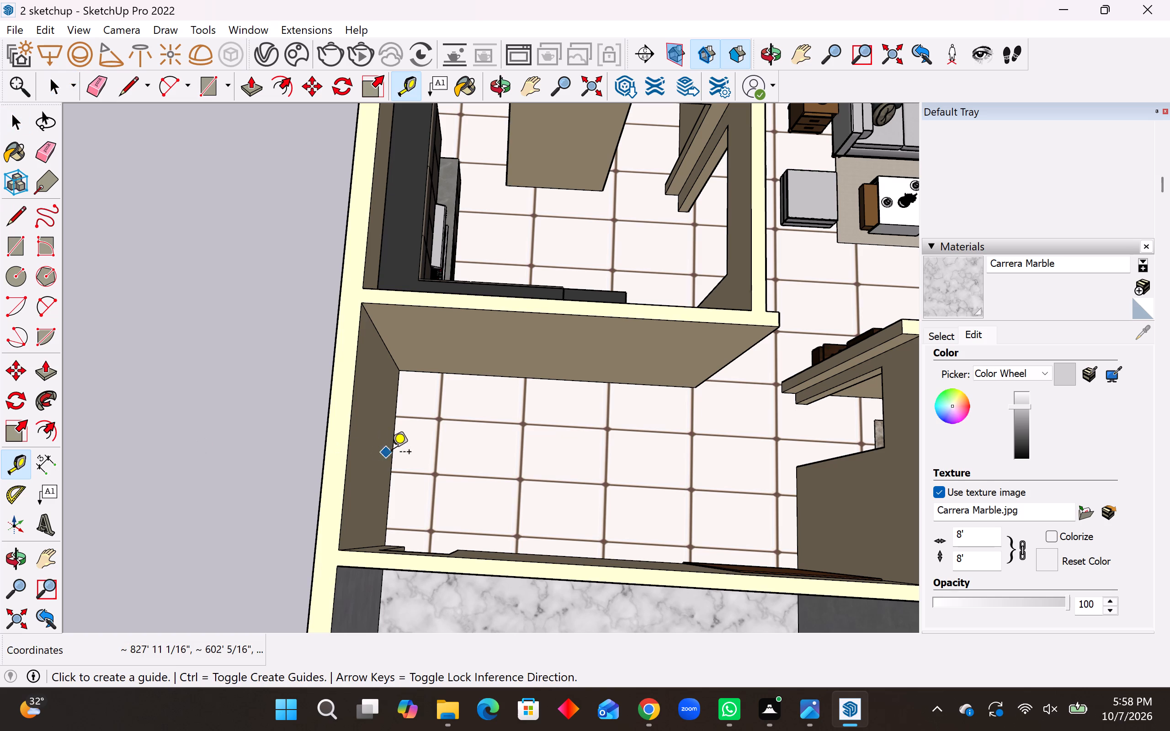
{"action": "left_click", "coordinate": [393, 453]}
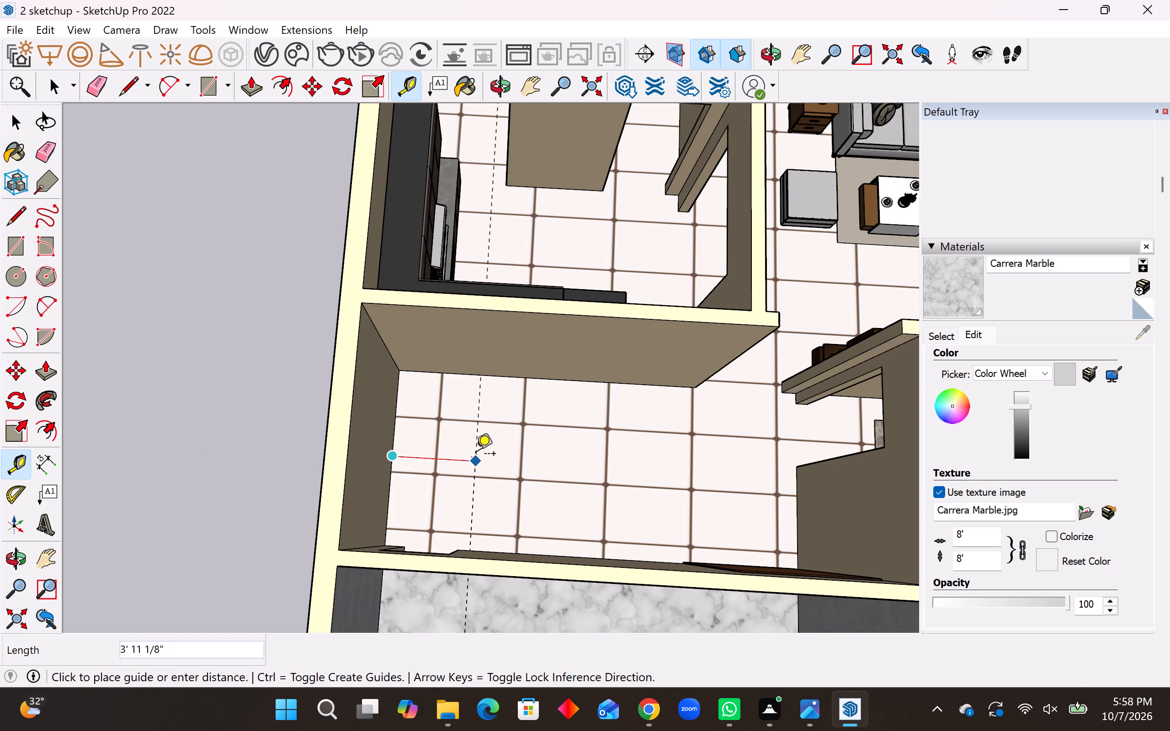
{"action": "key", "text": "4"}
{"action": "key", "text": "apostrophe"}
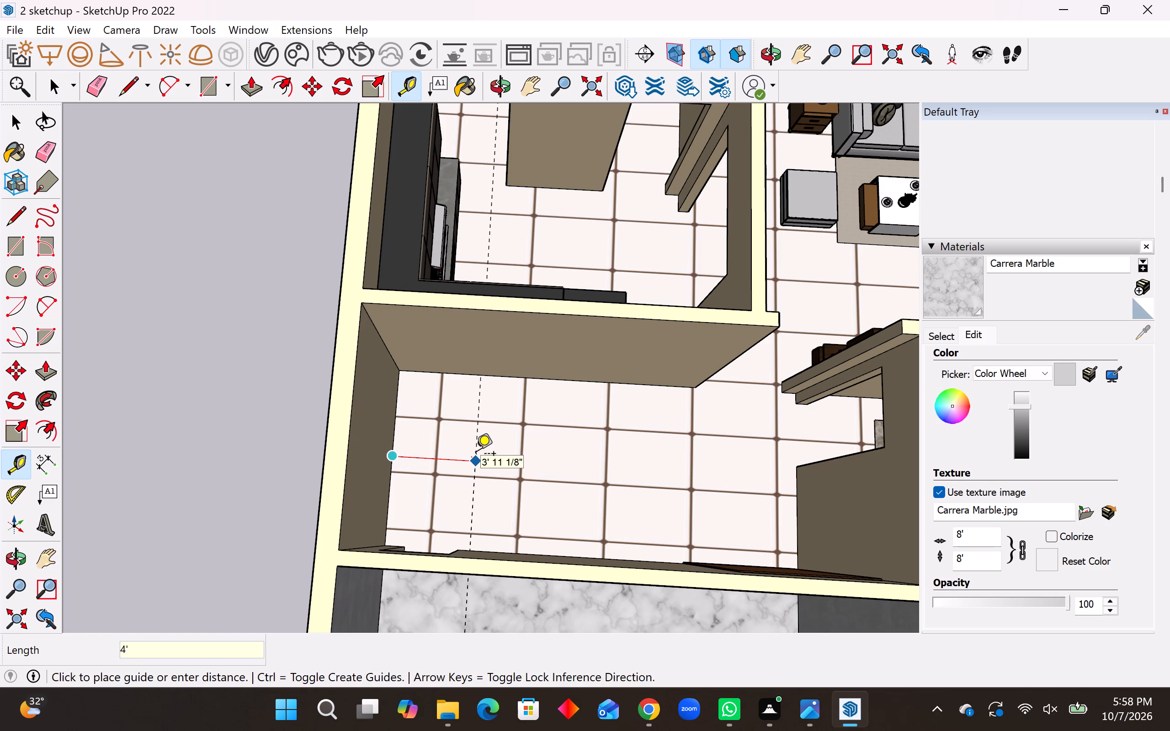
{"action": "key", "text": "Return"}
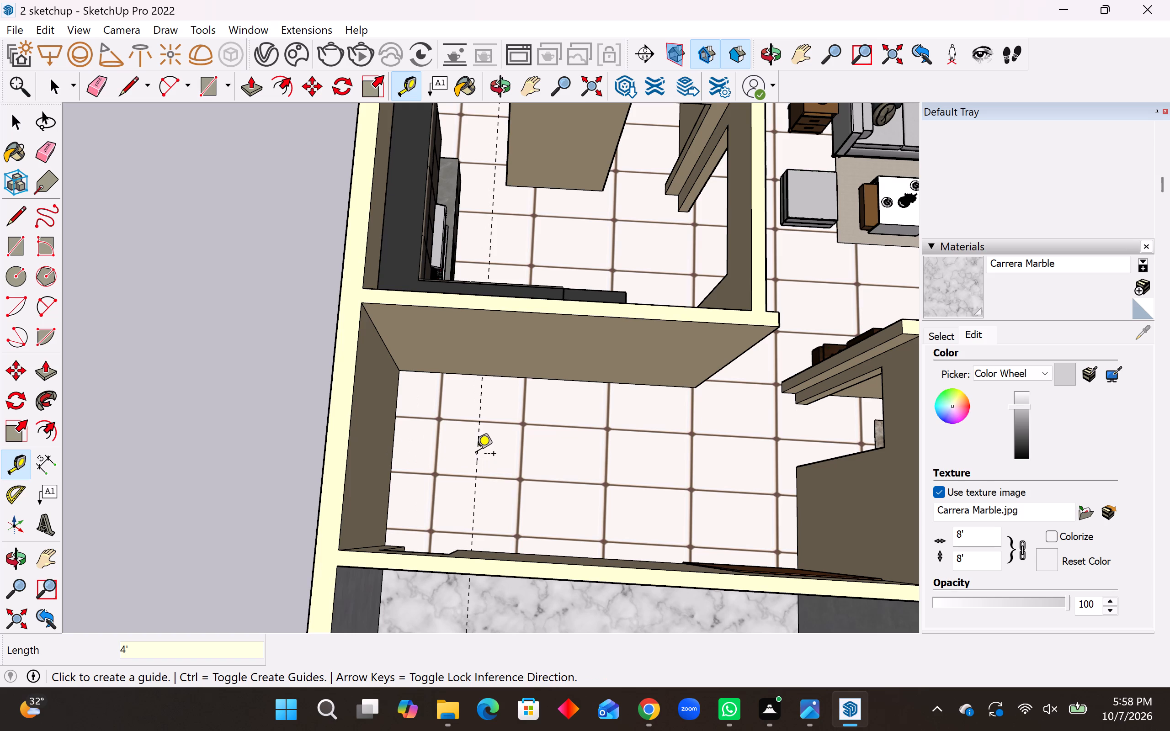
{"action": "left_click", "coordinate": [475, 490]}
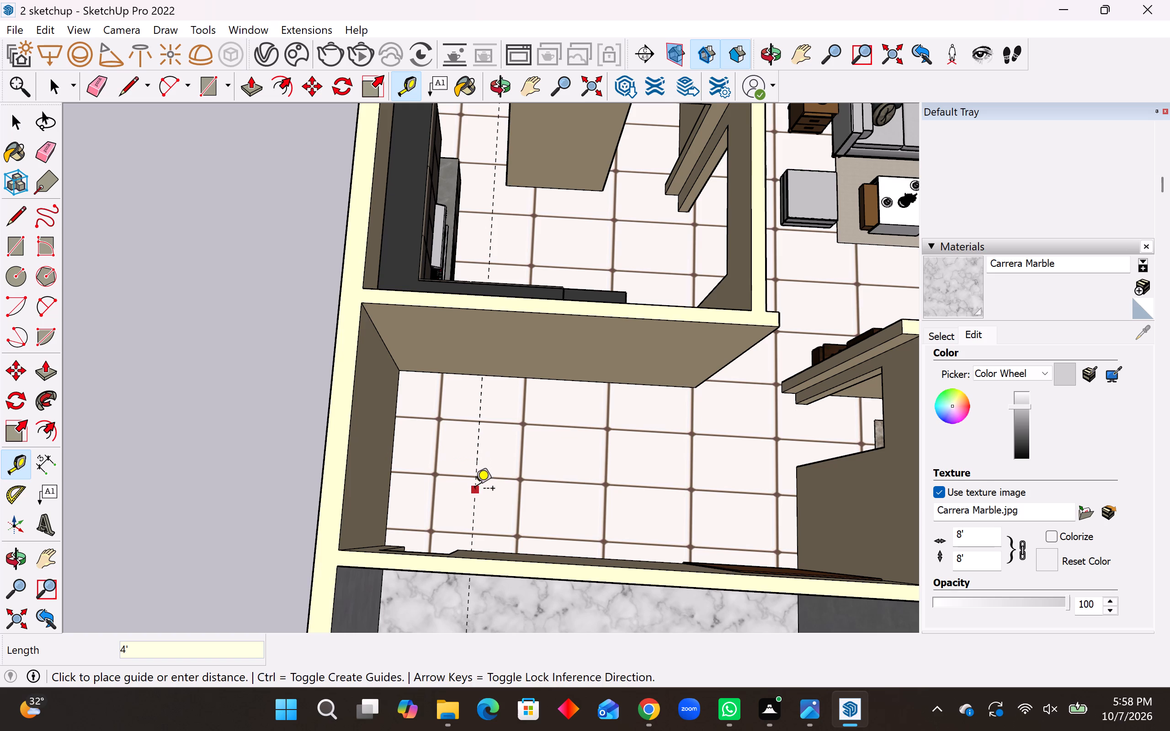
{"action": "key", "text": "6"}
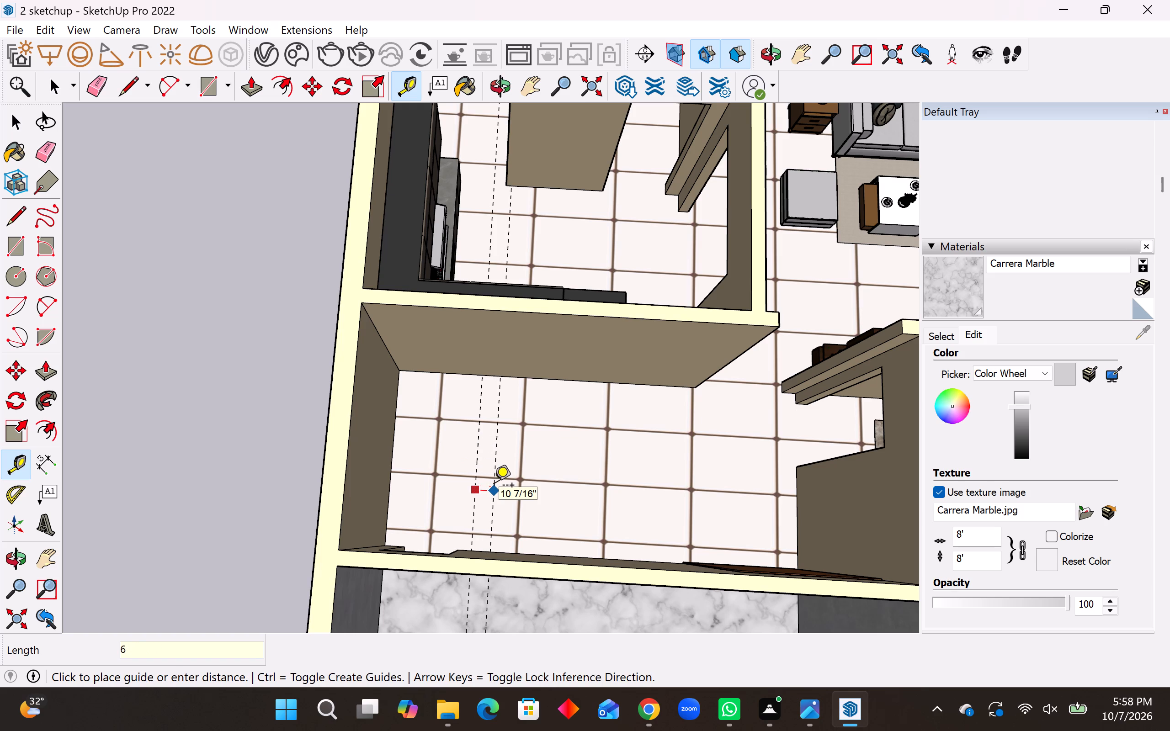
{"action": "key", "text": "shift+quotedbl"}
{"action": "key", "text": "Return"}
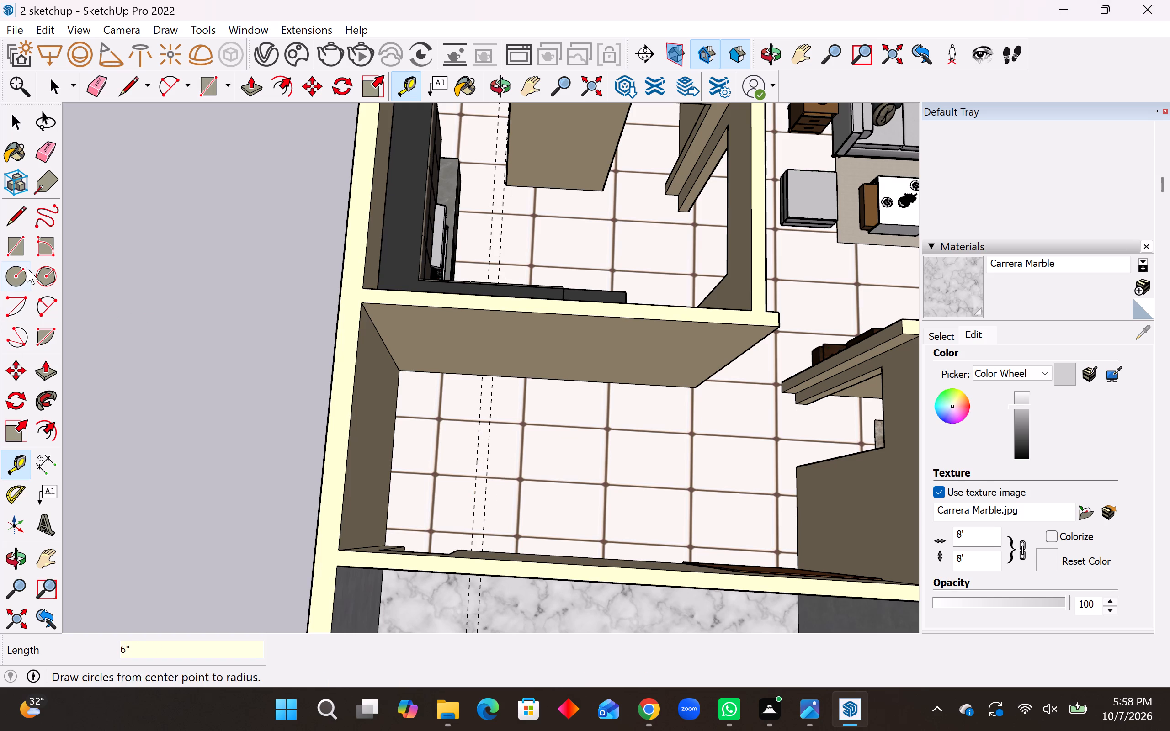
Draw a 6" wide rectangle between the guides on the hall floor, from the kitchen partition to the front wall.
{"action": "left_click", "coordinate": [12, 242]}
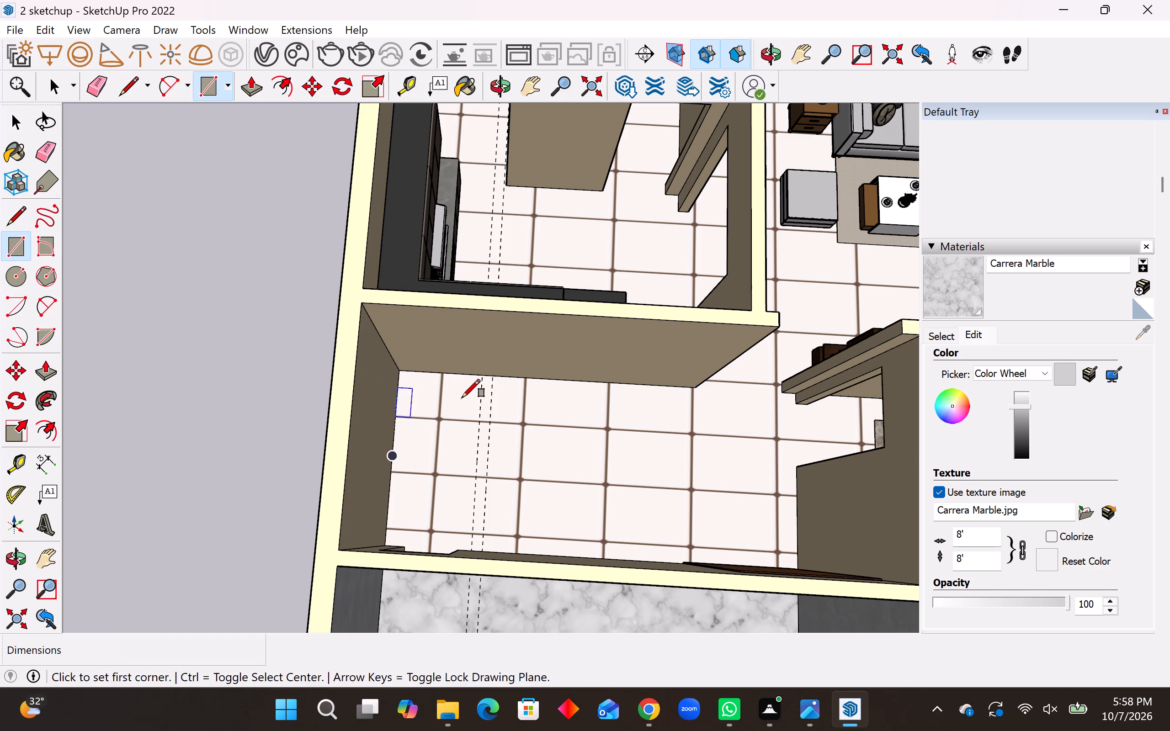
{"action": "scroll", "coordinate": [463, 397], "scroll_direction": "up", "scroll_amount": 2}
{"action": "left_click", "coordinate": [489, 367]}
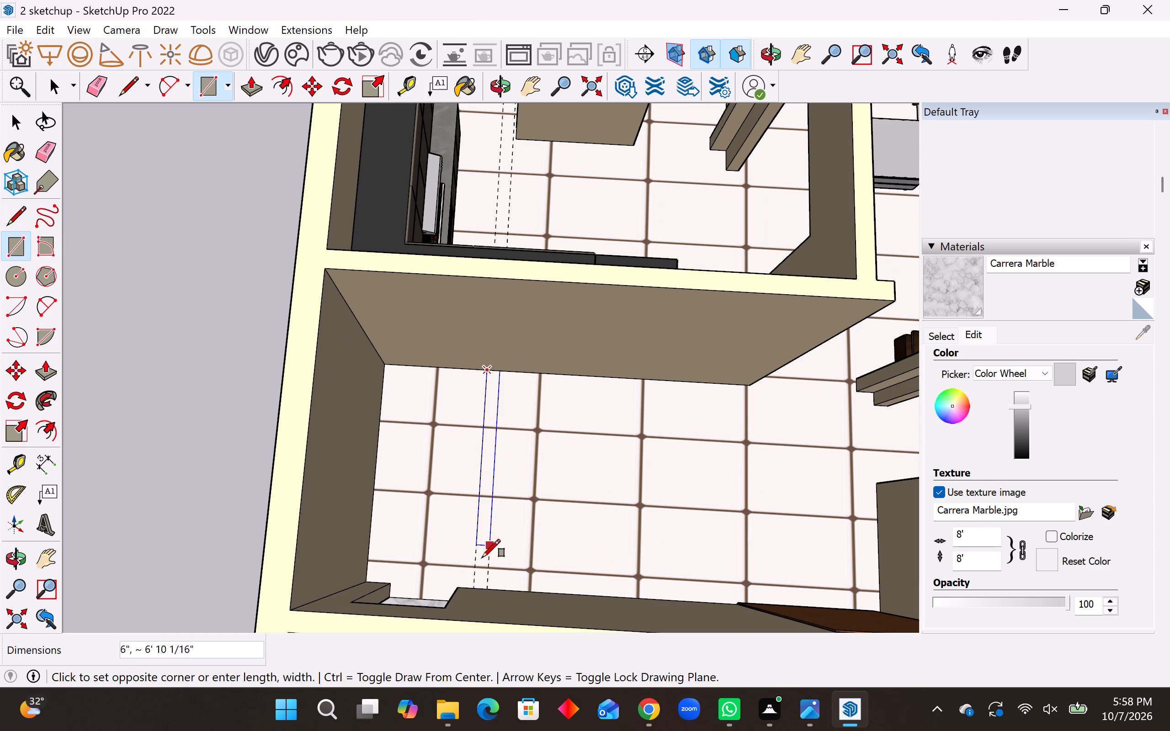
{"action": "left_click", "coordinate": [486, 590]}
Erase both construction guides running through the entrance hall, kitchen and terrace.
{"action": "scroll", "coordinate": [301, 567], "scroll_direction": "down", "scroll_amount": 4}
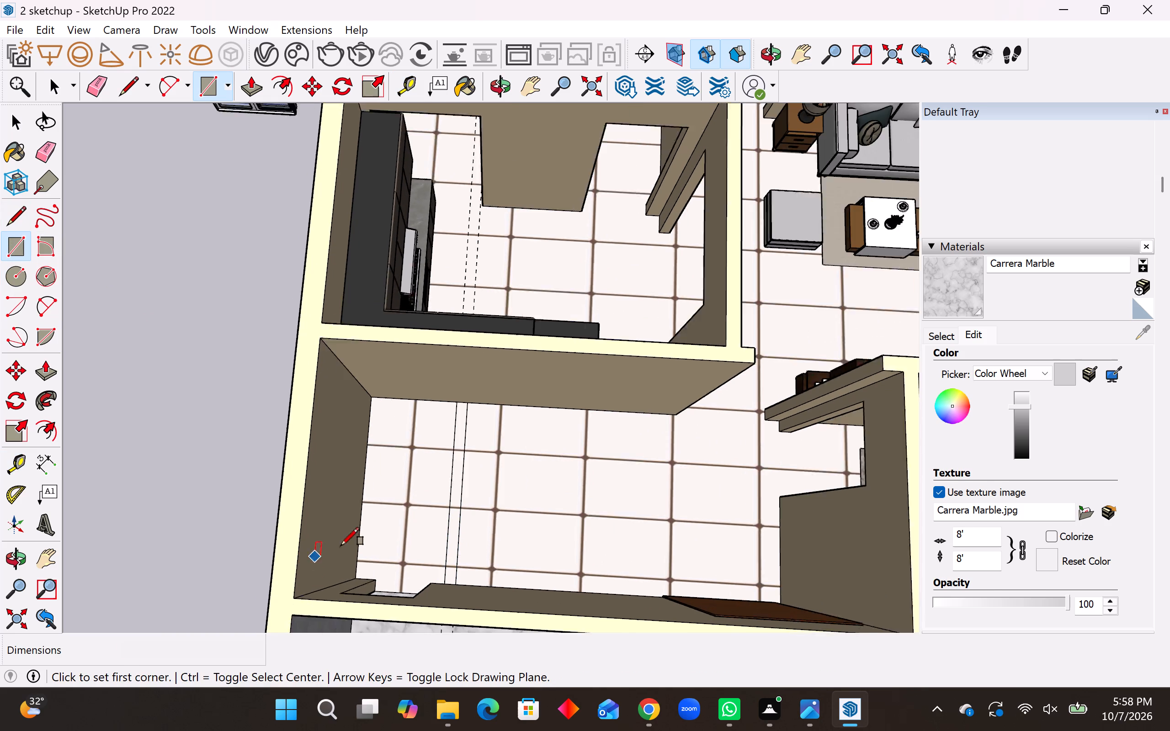
{"action": "scroll", "coordinate": [383, 536], "scroll_direction": "down", "scroll_amount": 4}
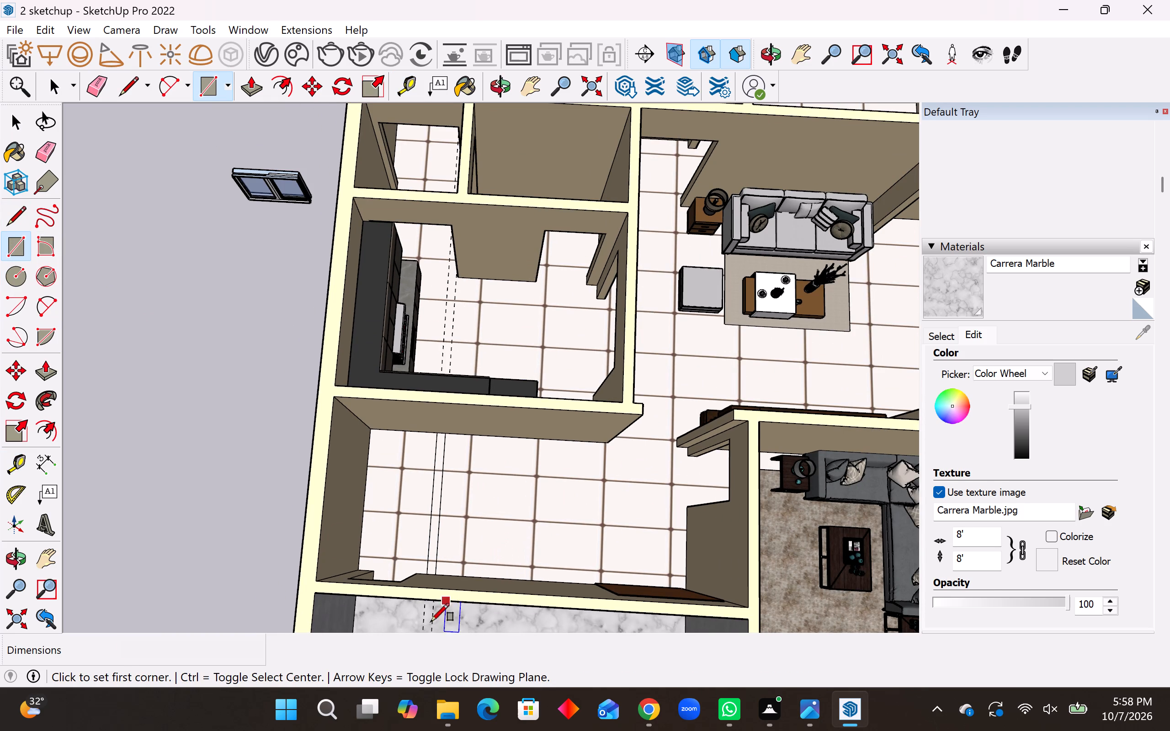
{"action": "middle_click_drag", "start_coordinate": [426, 618], "coordinate": [467, 489]}
{"action": "key", "text": "space"}
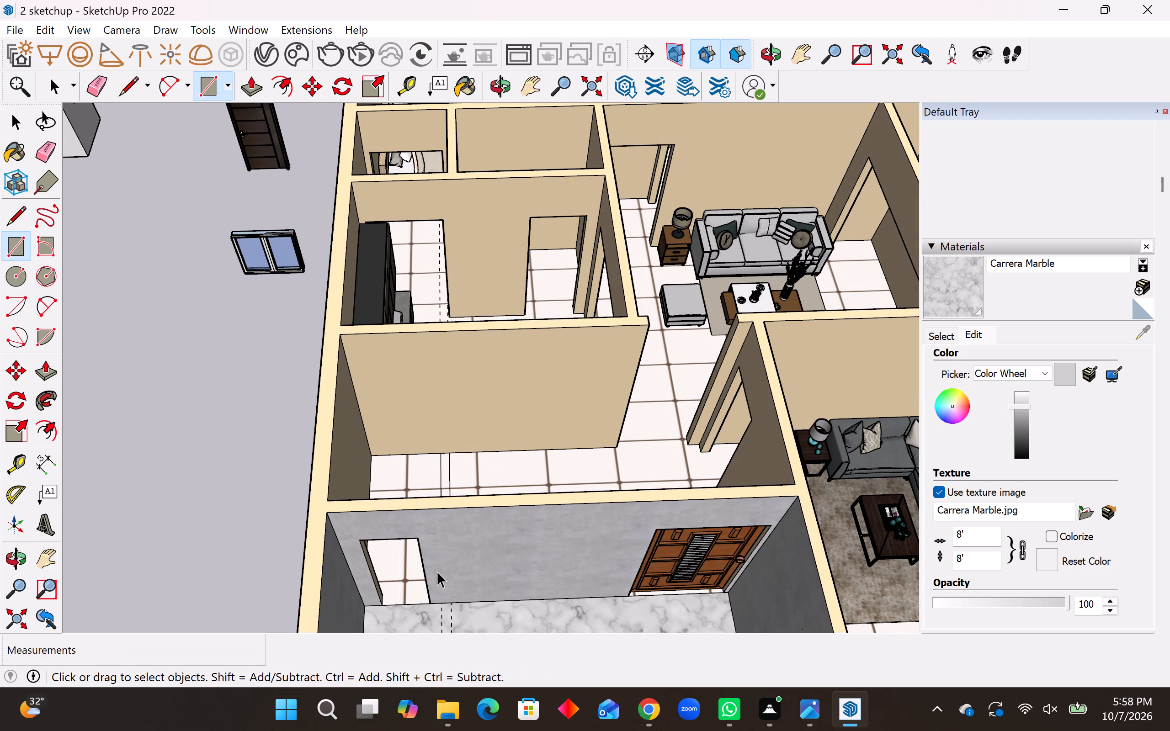
{"action": "left_click", "coordinate": [43, 152]}
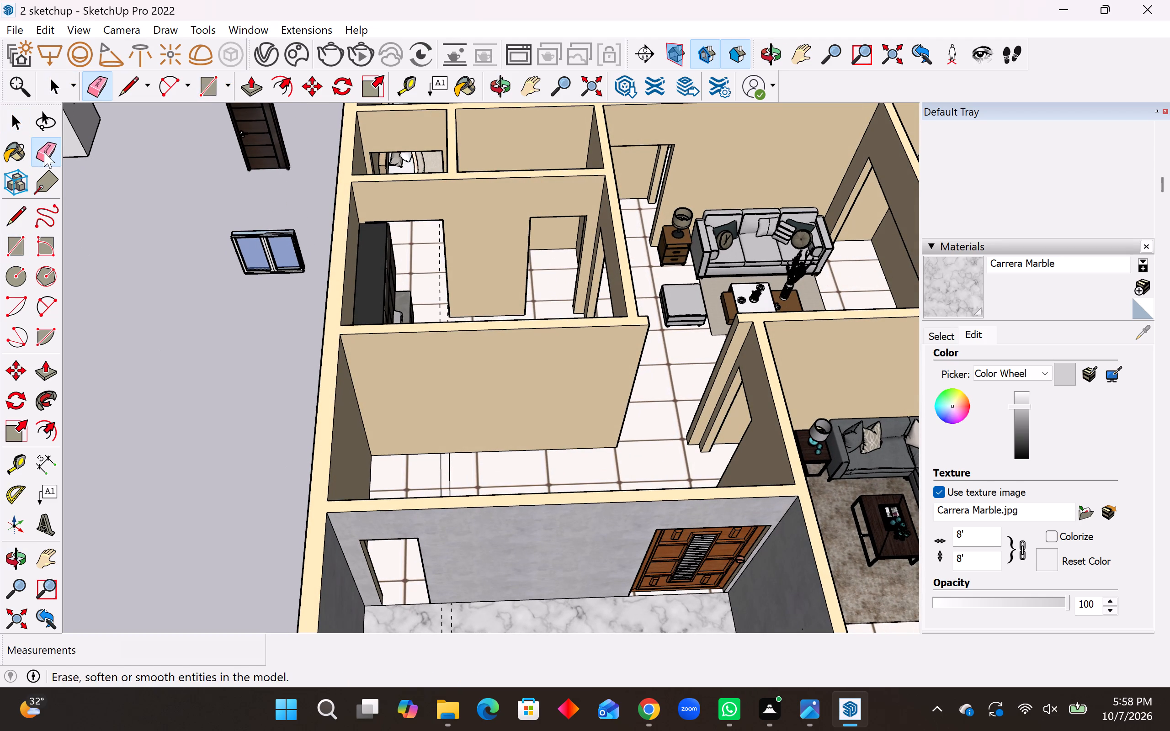
{"action": "left_click_drag", "start_coordinate": [459, 621], "coordinate": [438, 622]}
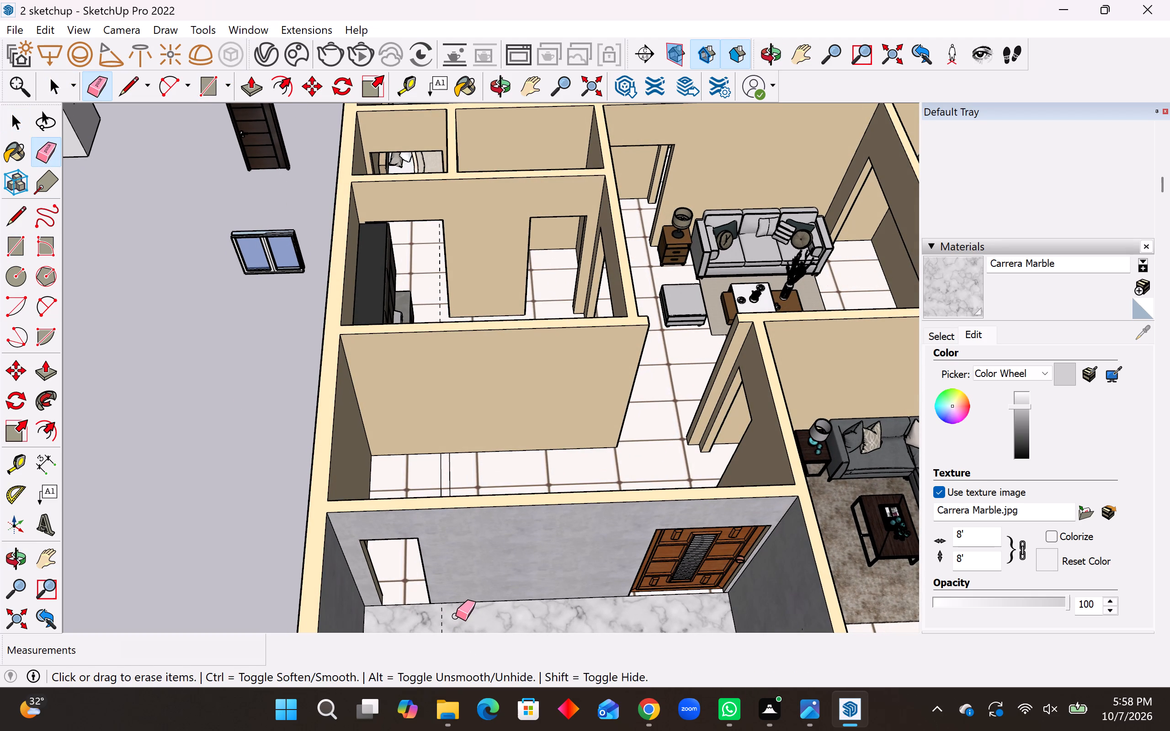
{"action": "left_click_drag", "start_coordinate": [453, 618], "coordinate": [431, 620]}
Draw two 12' vertical lines on the kitchen partition, from the floor strip's two corners up to the wall's top edge.
{"action": "middle_click_drag", "start_coordinate": [460, 538], "coordinate": [146, 602]}
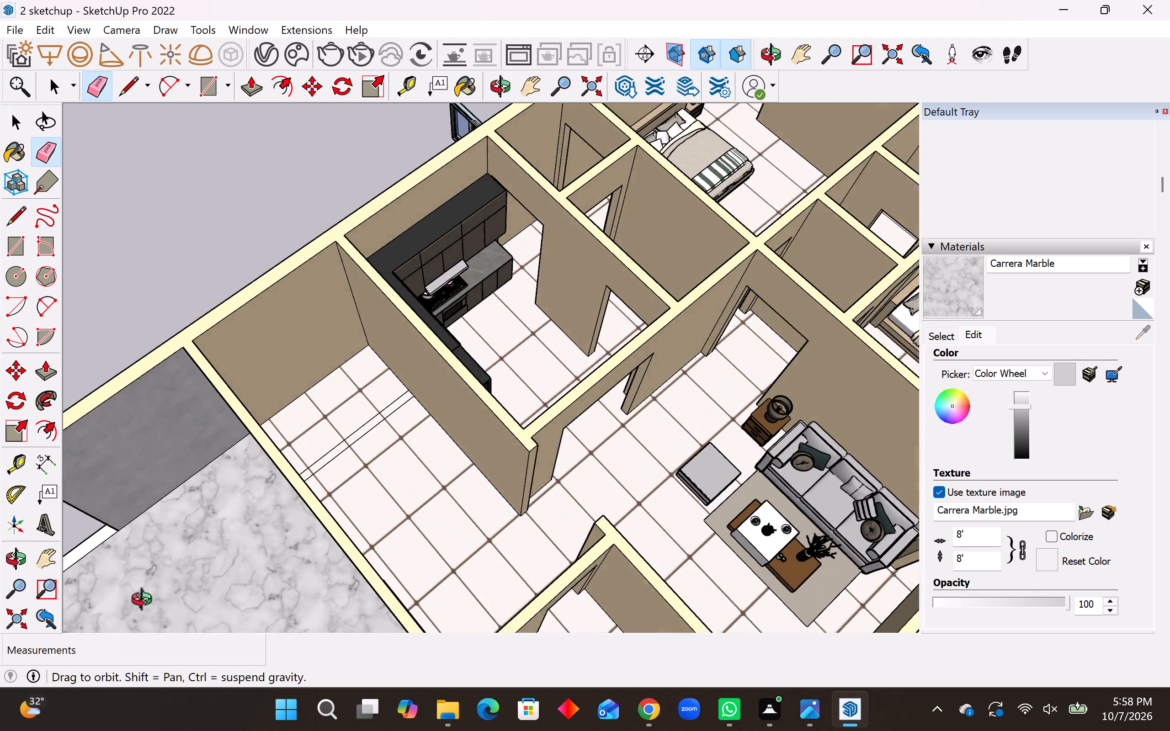
{"action": "middle_click_drag", "start_coordinate": [146, 602], "coordinate": [32, 552]}
{"action": "scroll", "coordinate": [420, 368], "scroll_direction": "up", "scroll_amount": 4}
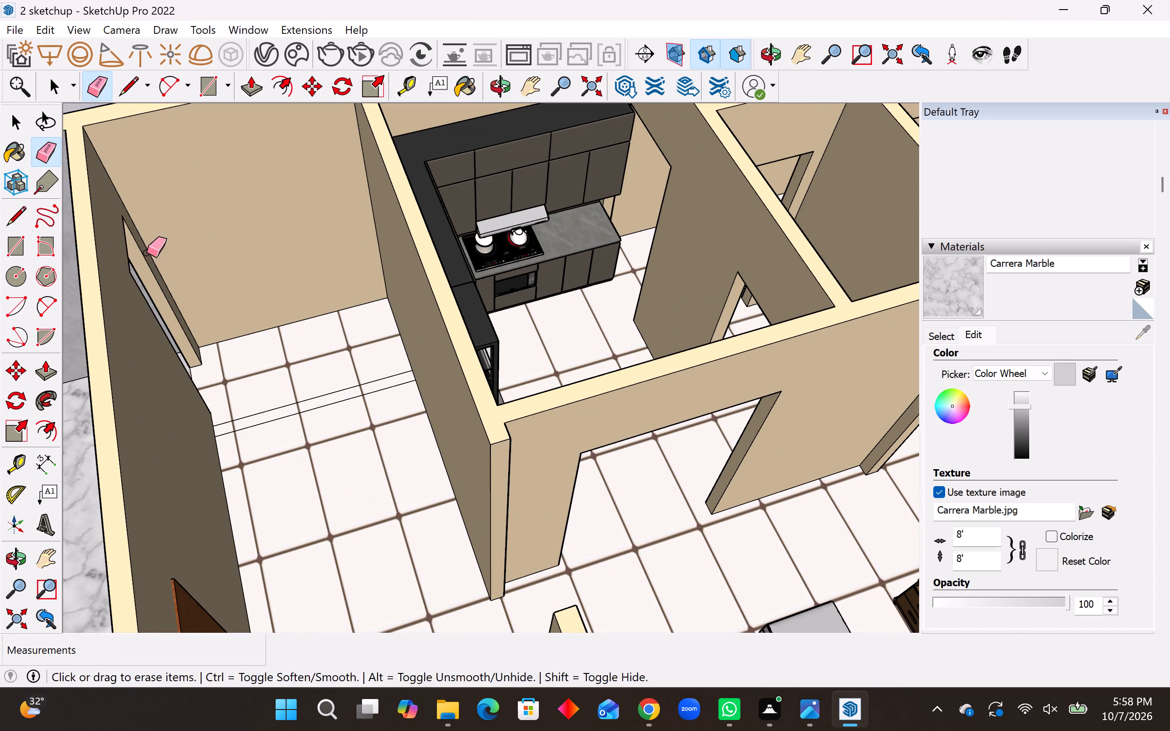
{"action": "left_click", "coordinate": [20, 225]}
{"action": "scroll", "coordinate": [452, 530], "scroll_direction": "down", "scroll_amount": 3}
{"action": "scroll", "coordinate": [387, 421], "scroll_direction": "up", "scroll_amount": 3}
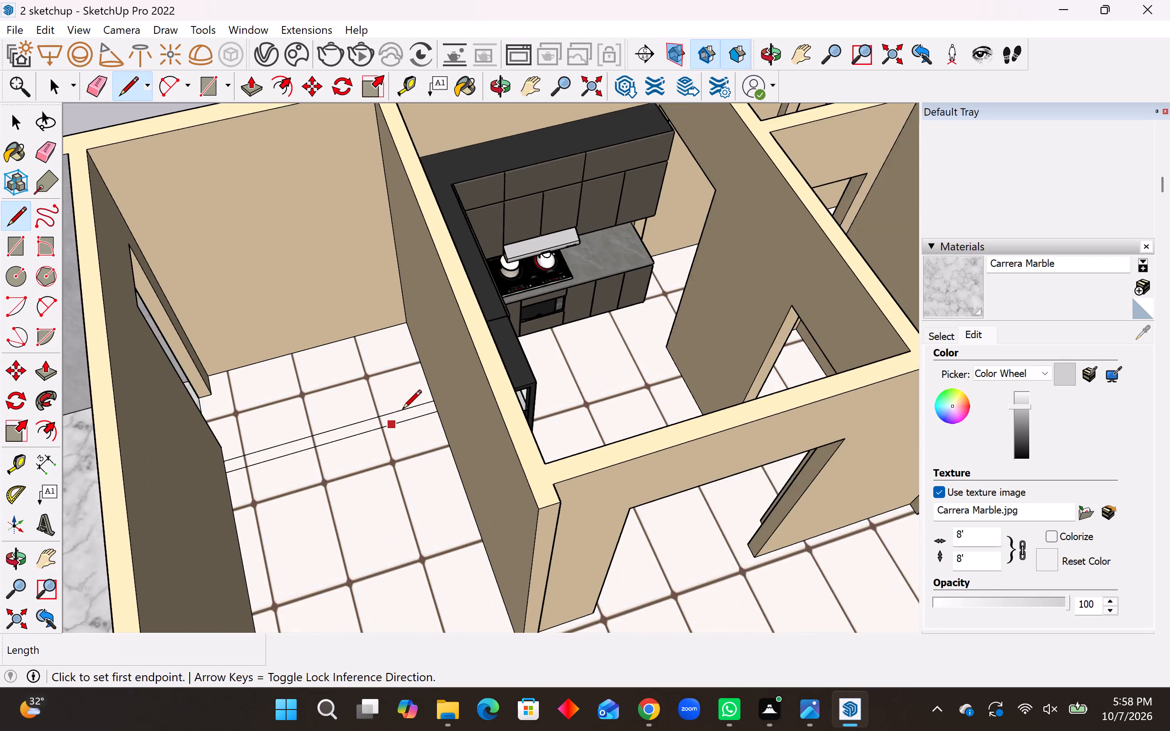
{"action": "scroll", "coordinate": [402, 410], "scroll_direction": "up", "scroll_amount": 2}
{"action": "left_click", "coordinate": [437, 392]}
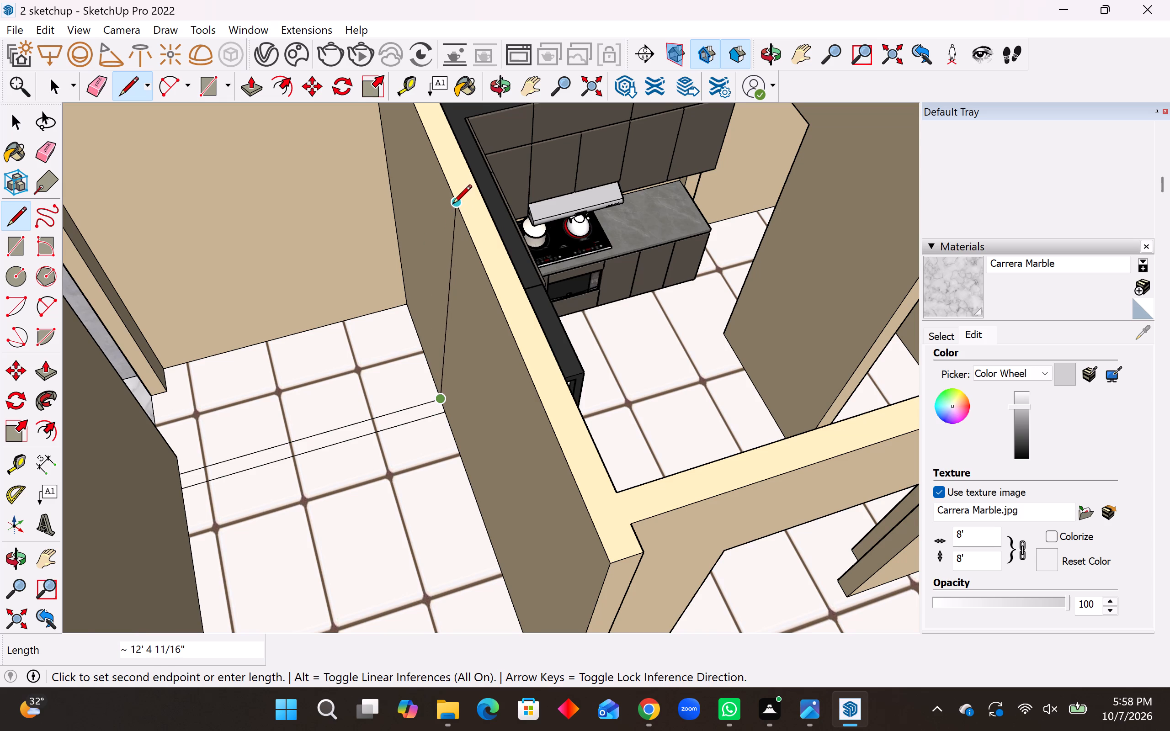
{"action": "scroll", "coordinate": [452, 205], "scroll_direction": "down", "scroll_amount": 3}
{"action": "middle_click_drag", "start_coordinate": [455, 212], "coordinate": [546, 195]}
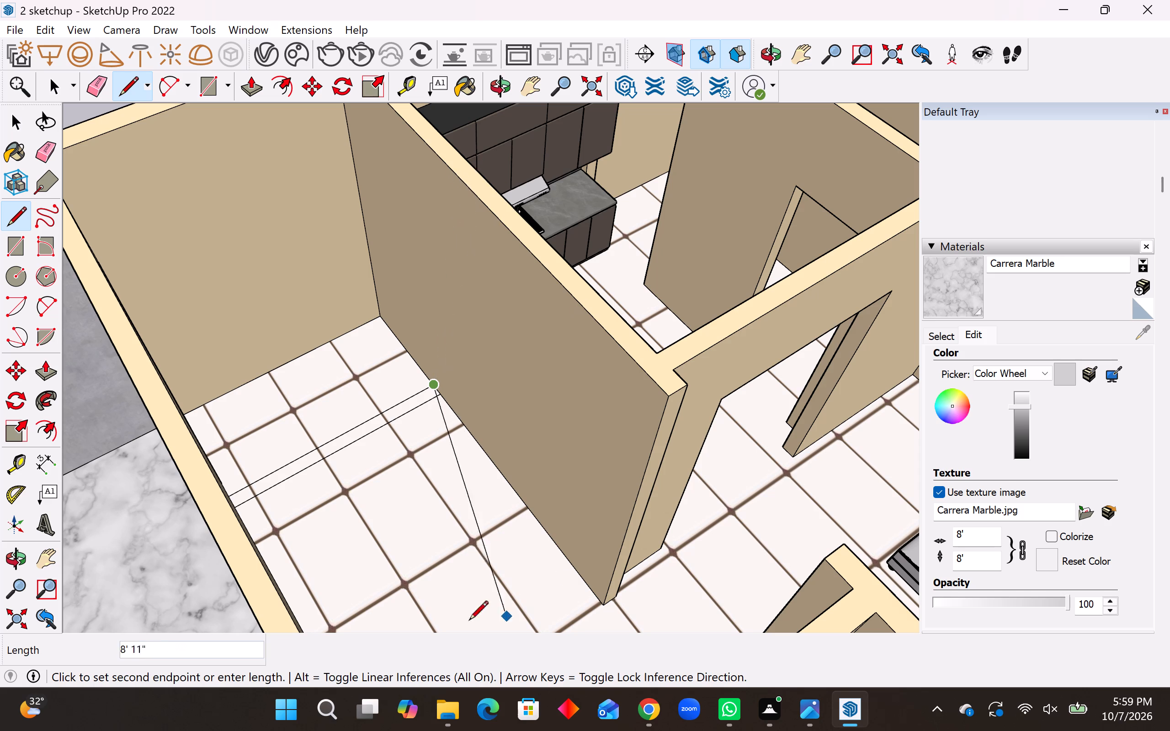
{"action": "scroll", "coordinate": [392, 454], "scroll_direction": "down", "scroll_amount": 4}
{"action": "middle_click_drag", "start_coordinate": [397, 374], "coordinate": [311, 431]}
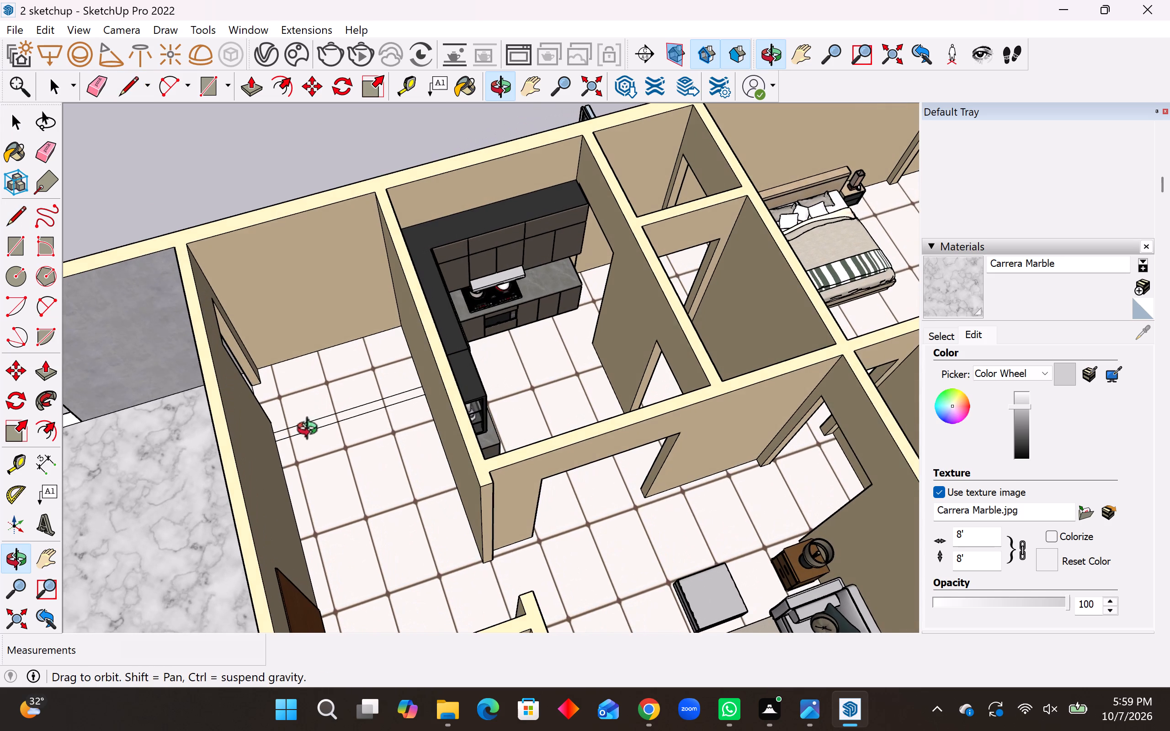
{"action": "middle_click_drag", "start_coordinate": [311, 431], "coordinate": [307, 434]}
{"action": "scroll", "coordinate": [326, 376], "scroll_direction": "up", "scroll_amount": 11}
{"action": "scroll", "coordinate": [485, 561], "scroll_direction": "down", "scroll_amount": 4}
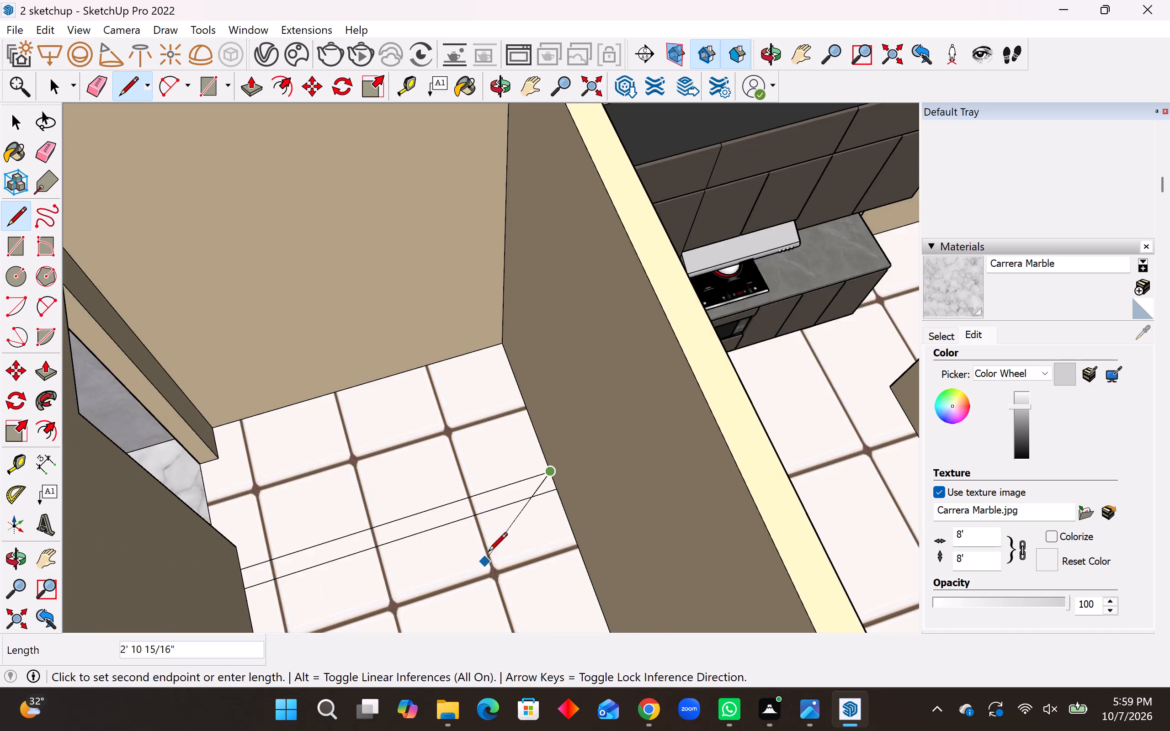
{"action": "scroll", "coordinate": [488, 553], "scroll_direction": "down", "scroll_amount": 5}
{"action": "middle_click_drag", "start_coordinate": [529, 459], "coordinate": [593, 349]}
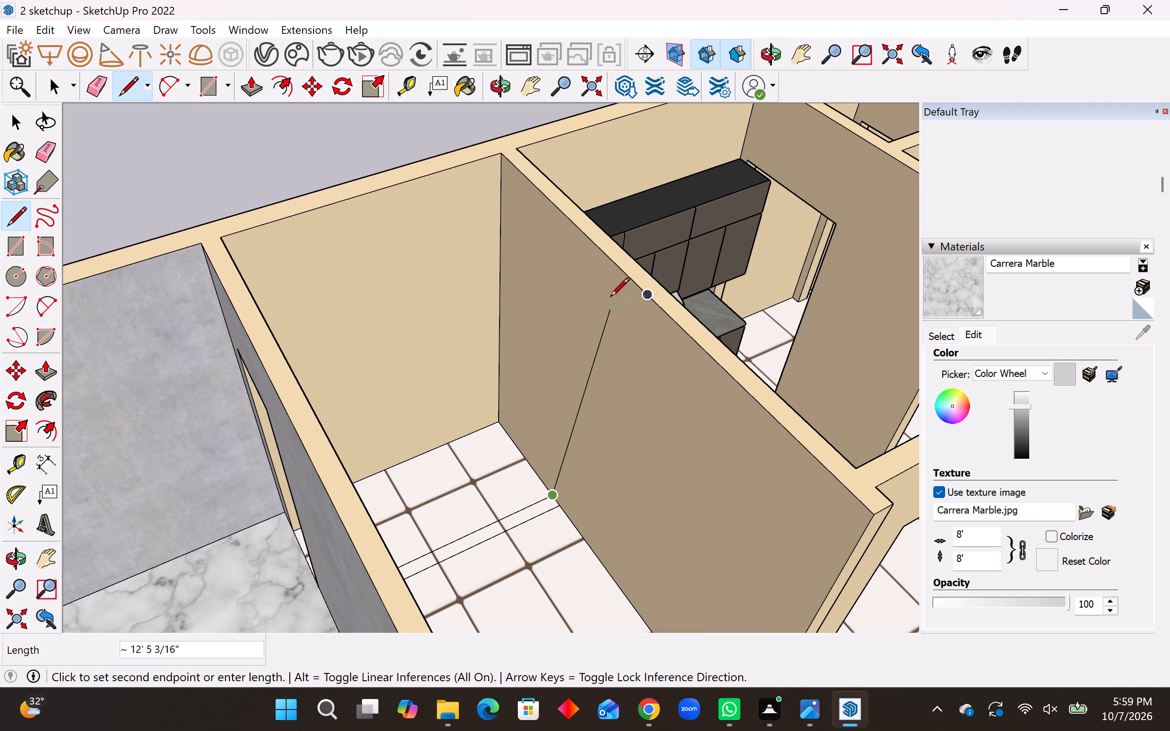
{"action": "scroll", "coordinate": [607, 267], "scroll_direction": "up", "scroll_amount": 6}
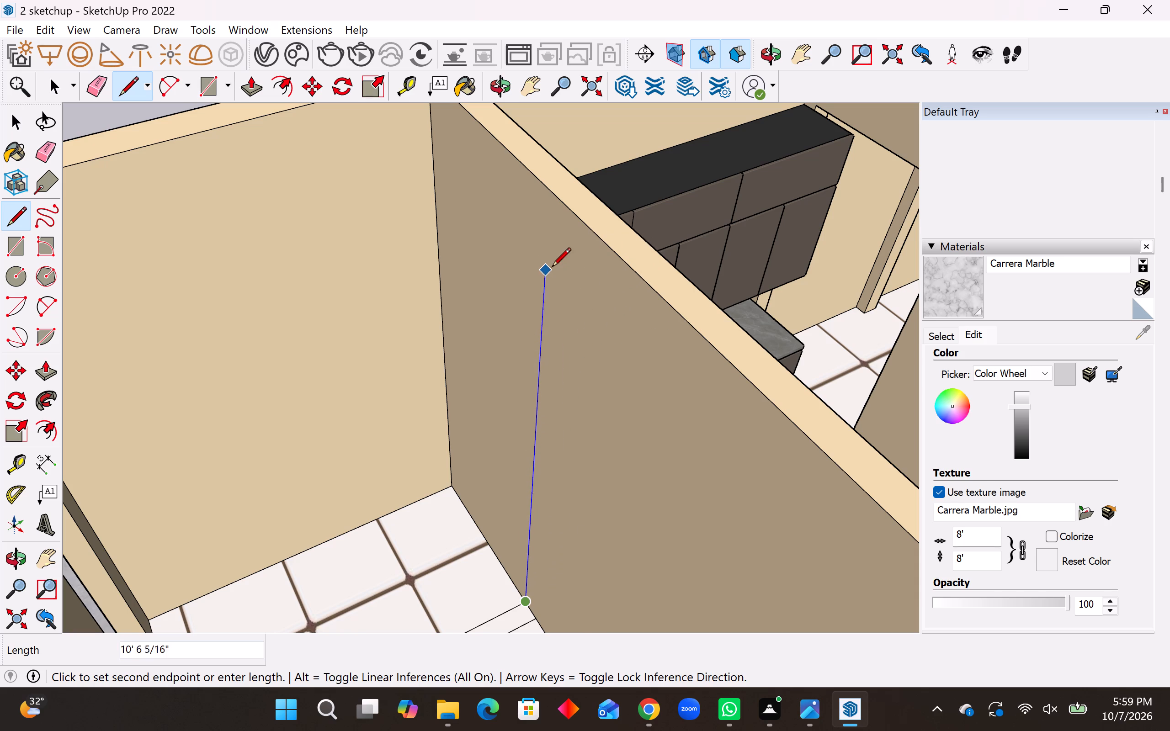
{"action": "left_click", "coordinate": [548, 197]}
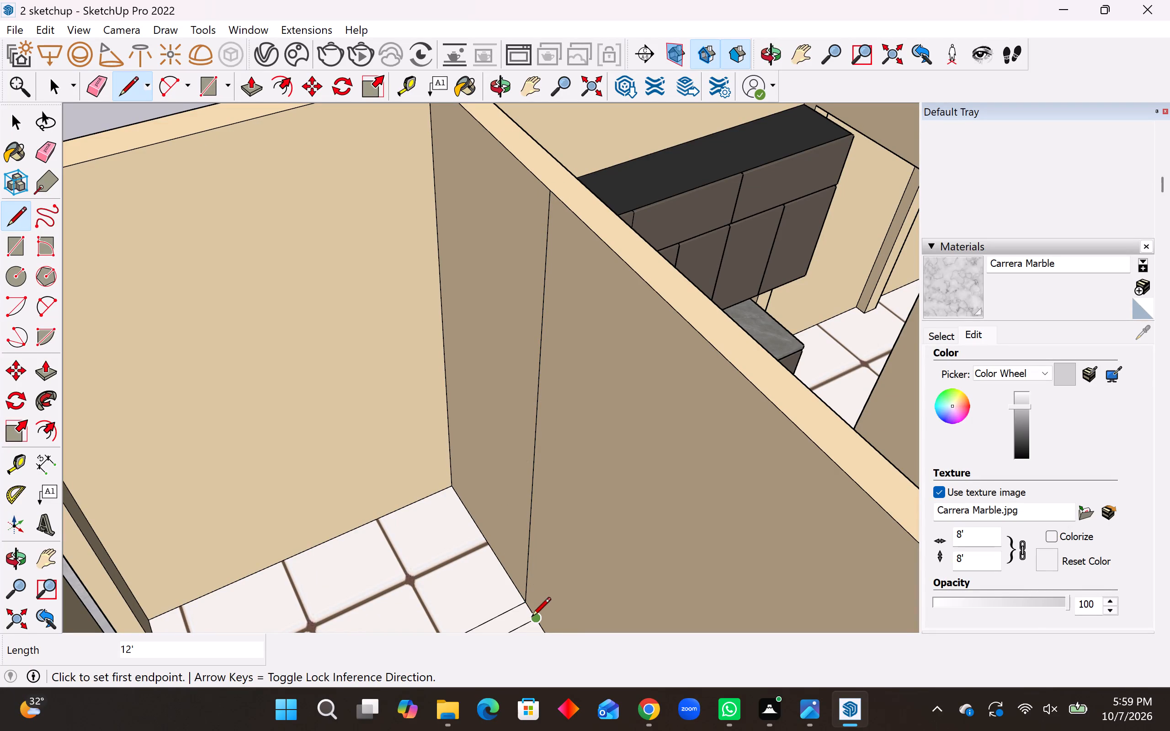
{"action": "left_click", "coordinate": [532, 618]}
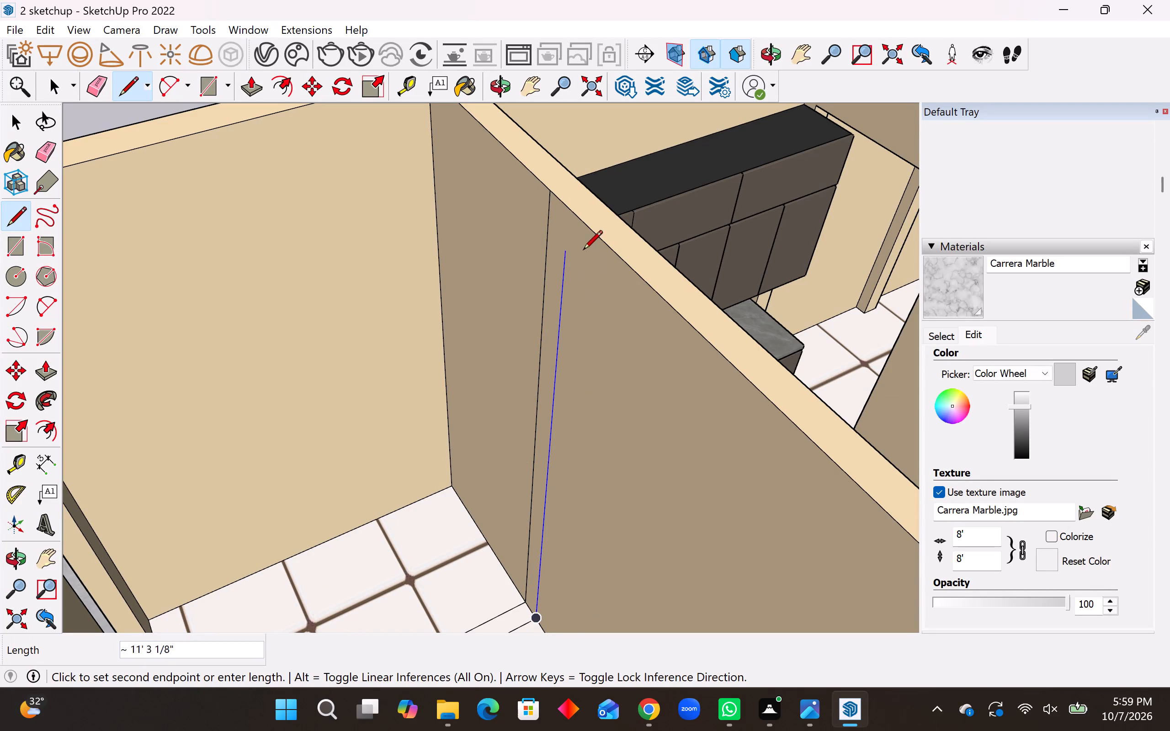
{"action": "left_click", "coordinate": [575, 212]}
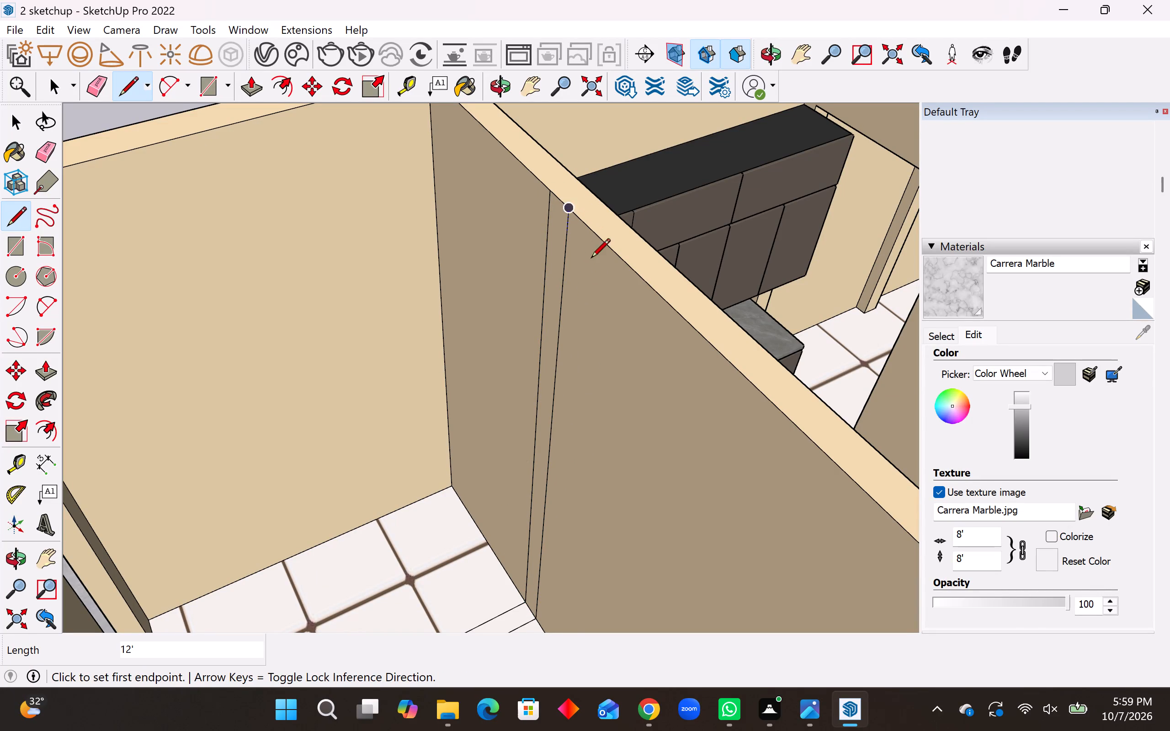
Draw two matching 12' vertical lines on the front wall, from the floor strip's opposite corners to the wall's top edge.
{"action": "scroll", "coordinate": [746, 436], "scroll_direction": "down", "scroll_amount": 5}
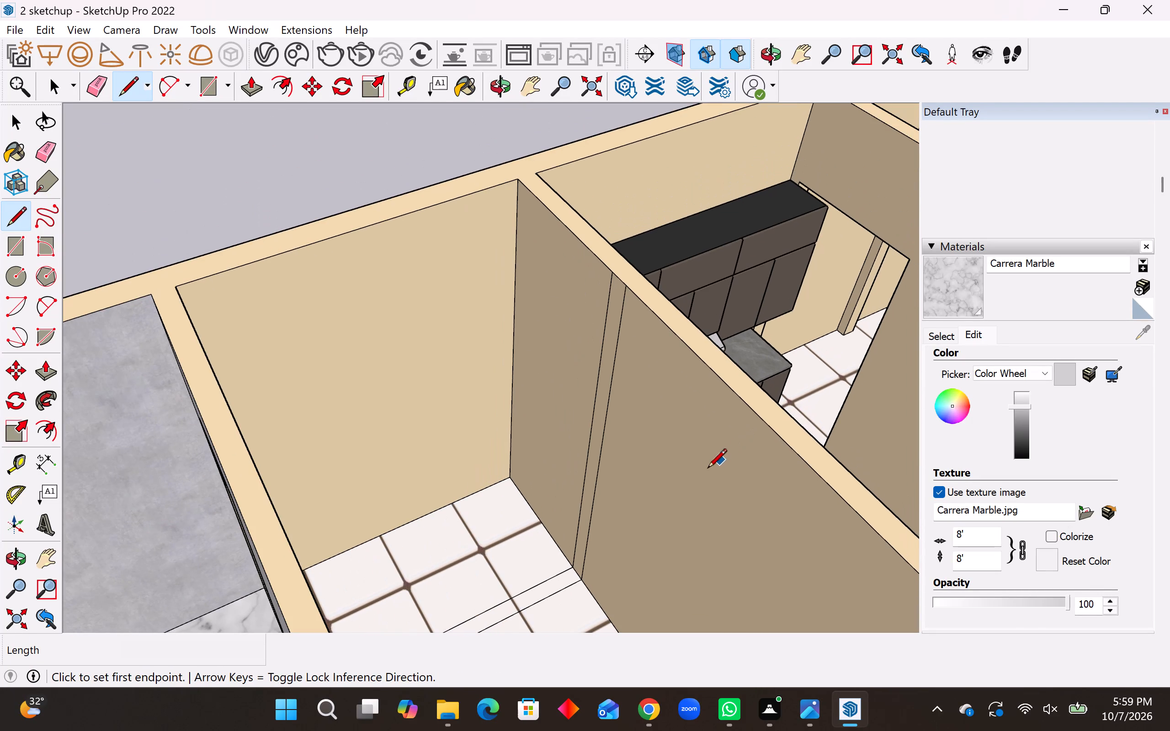
{"action": "scroll", "coordinate": [745, 406], "scroll_direction": "down", "scroll_amount": 7}
{"action": "middle_click_drag", "start_coordinate": [707, 500], "coordinate": [456, 535]}
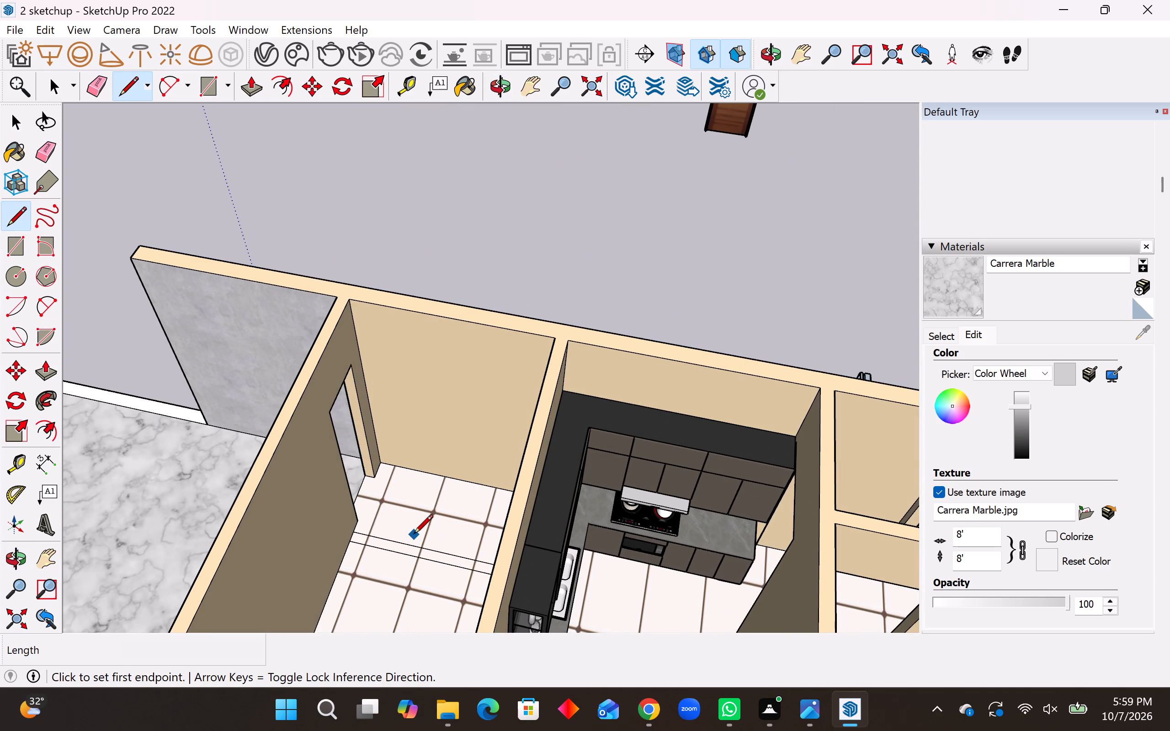
{"action": "scroll", "coordinate": [191, 515], "scroll_direction": "up", "scroll_amount": 3}
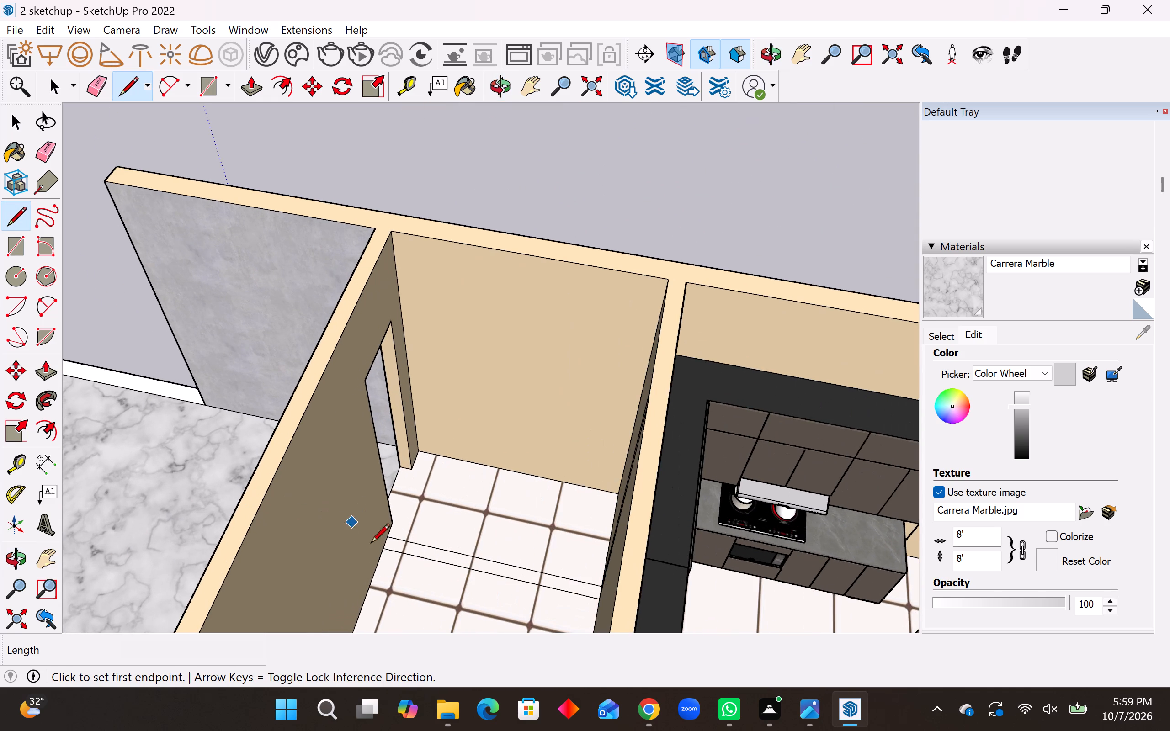
{"action": "left_click", "coordinate": [390, 537]}
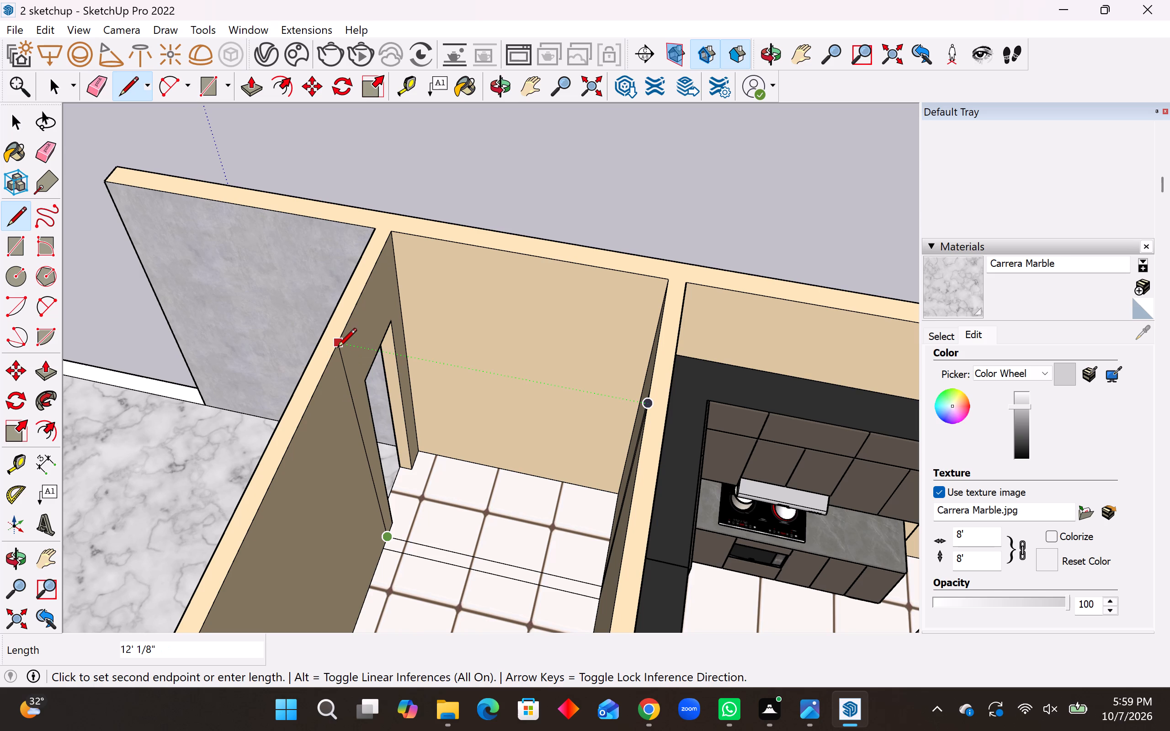
{"action": "scroll", "coordinate": [341, 348], "scroll_direction": "up", "scroll_amount": 5}
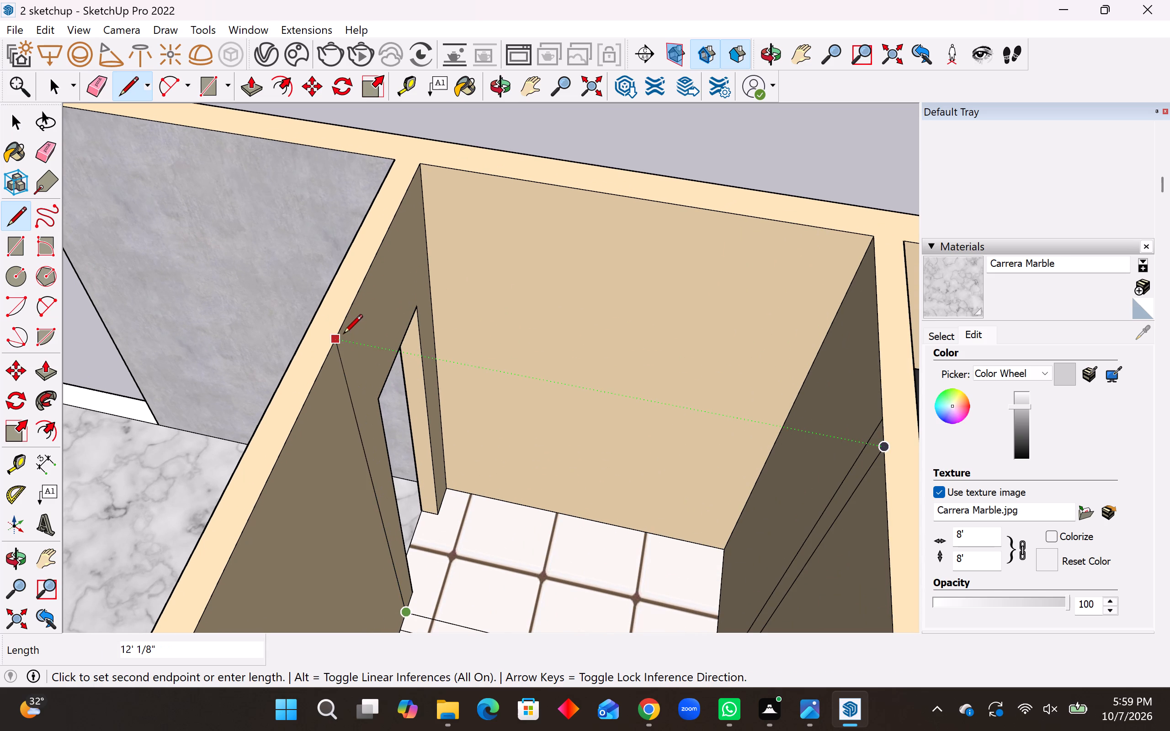
{"action": "left_click", "coordinate": [347, 324]}
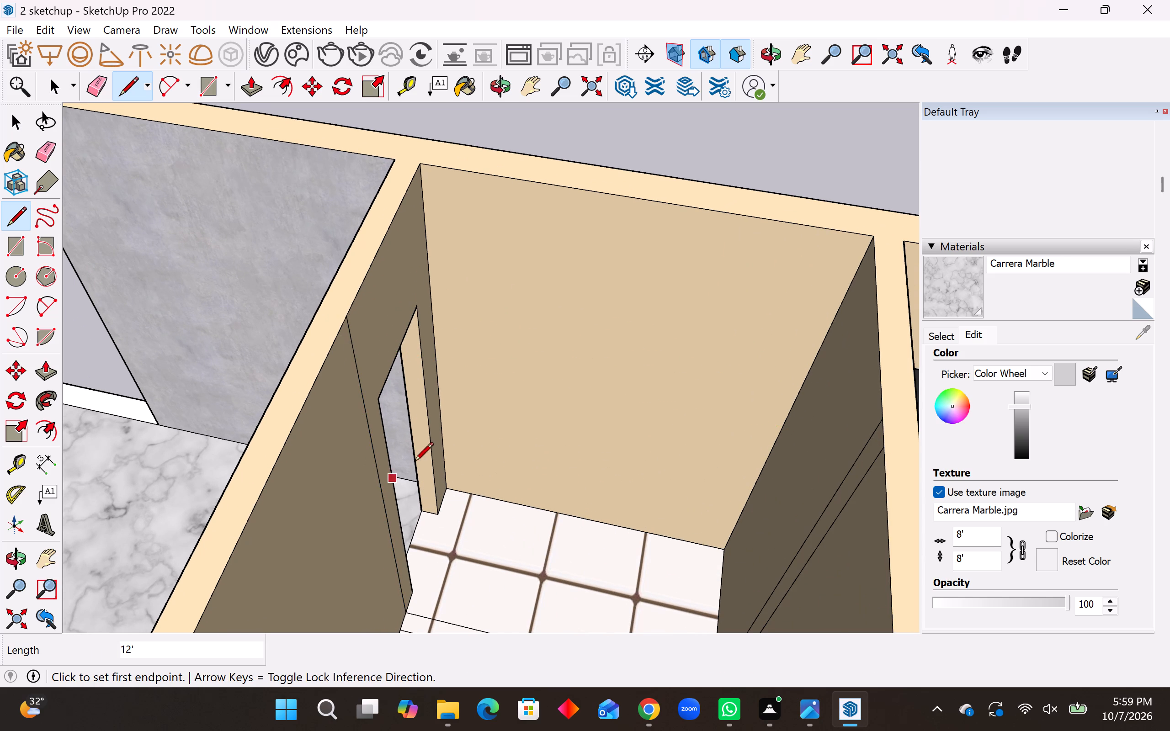
{"action": "scroll", "coordinate": [414, 463], "scroll_direction": "down", "scroll_amount": 2}
{"action": "scroll", "coordinate": [423, 612], "scroll_direction": "up", "scroll_amount": 2}
{"action": "left_click", "coordinate": [396, 599]}
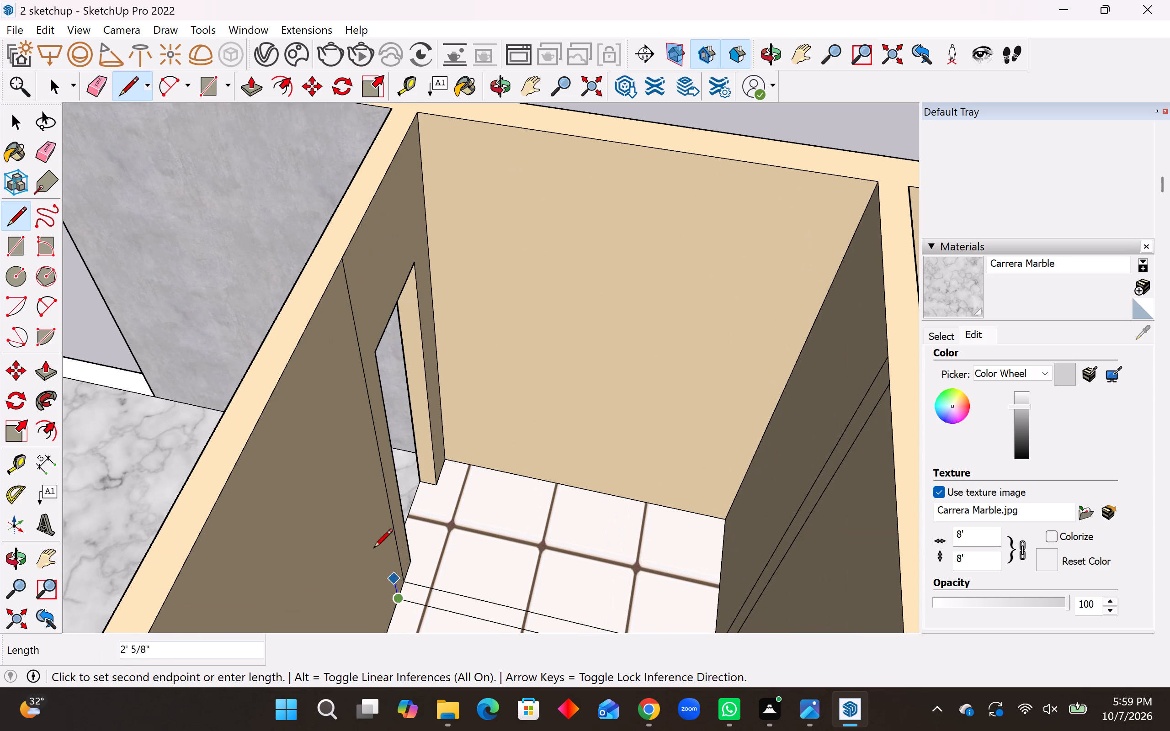
{"action": "left_click", "coordinate": [325, 284]}
Place two guides across the hall's floor strip, 6" from the front wall and 2'6" beyond the first.
{"action": "middle_click_drag", "start_coordinate": [357, 444], "coordinate": [415, 471]}
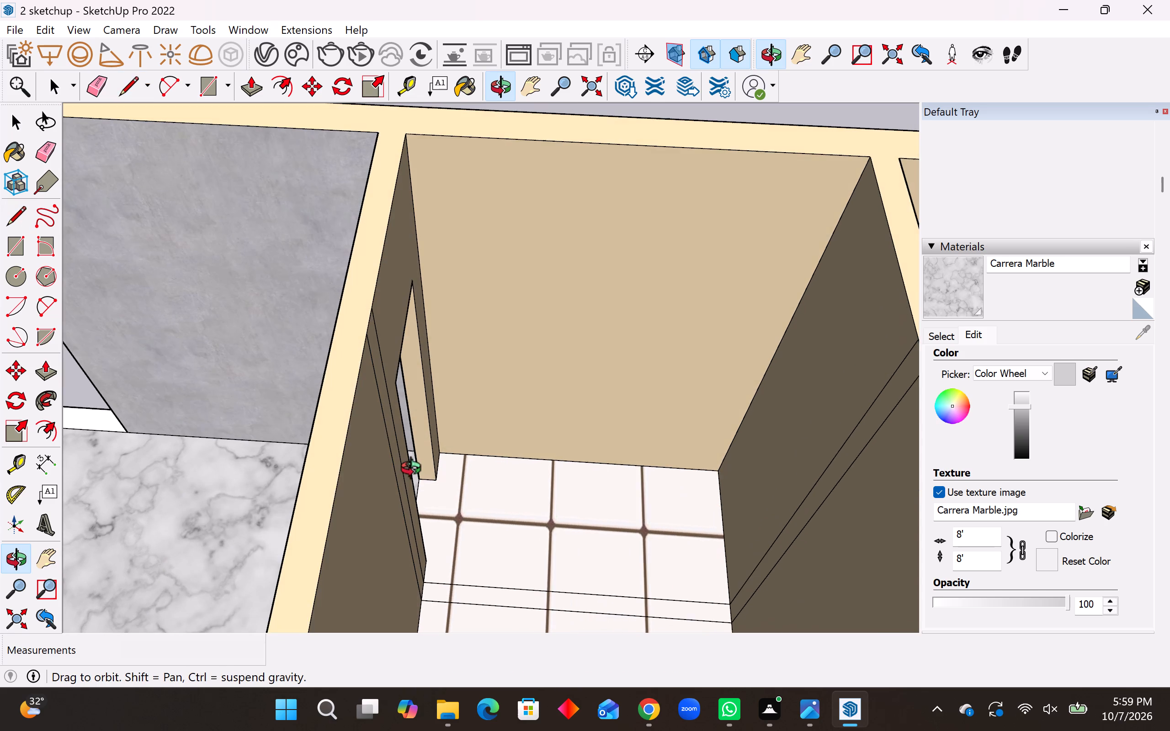
{"action": "middle_click_drag", "start_coordinate": [415, 471], "coordinate": [411, 497]}
{"action": "scroll", "coordinate": [412, 502], "scroll_direction": "down", "scroll_amount": 1}
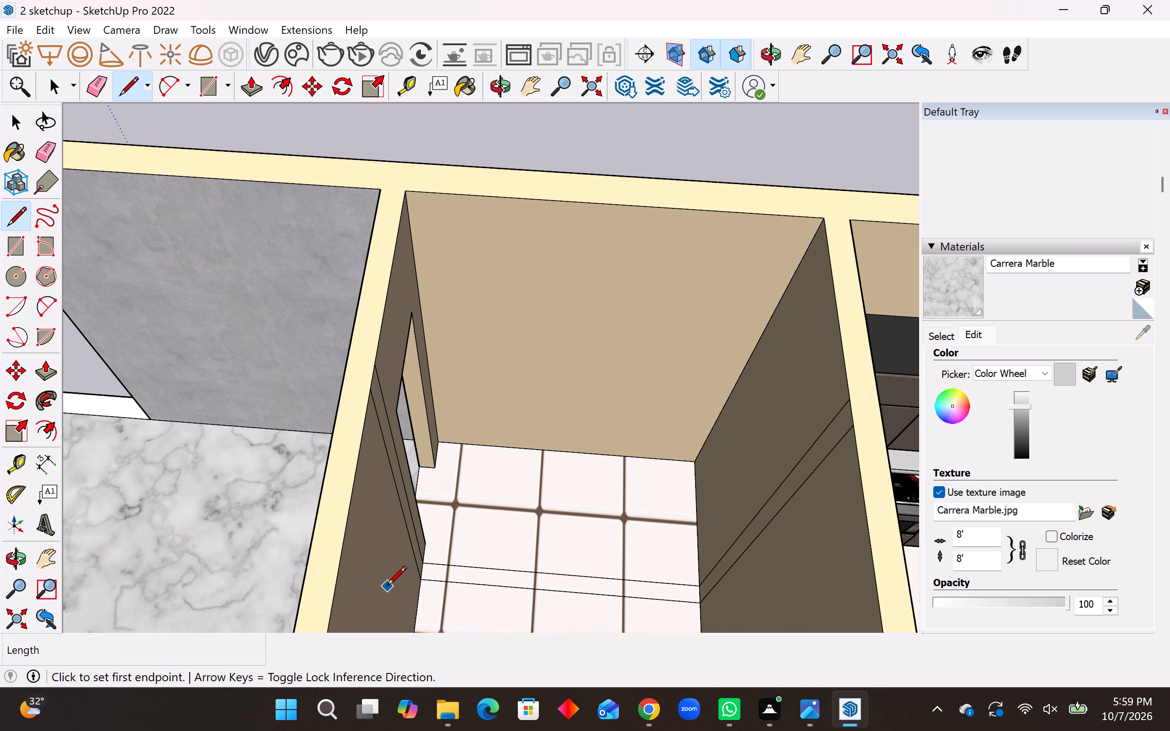
{"action": "scroll", "coordinate": [387, 587], "scroll_direction": "down", "scroll_amount": 3}
{"action": "scroll", "coordinate": [459, 636], "scroll_direction": "up", "scroll_amount": 3}
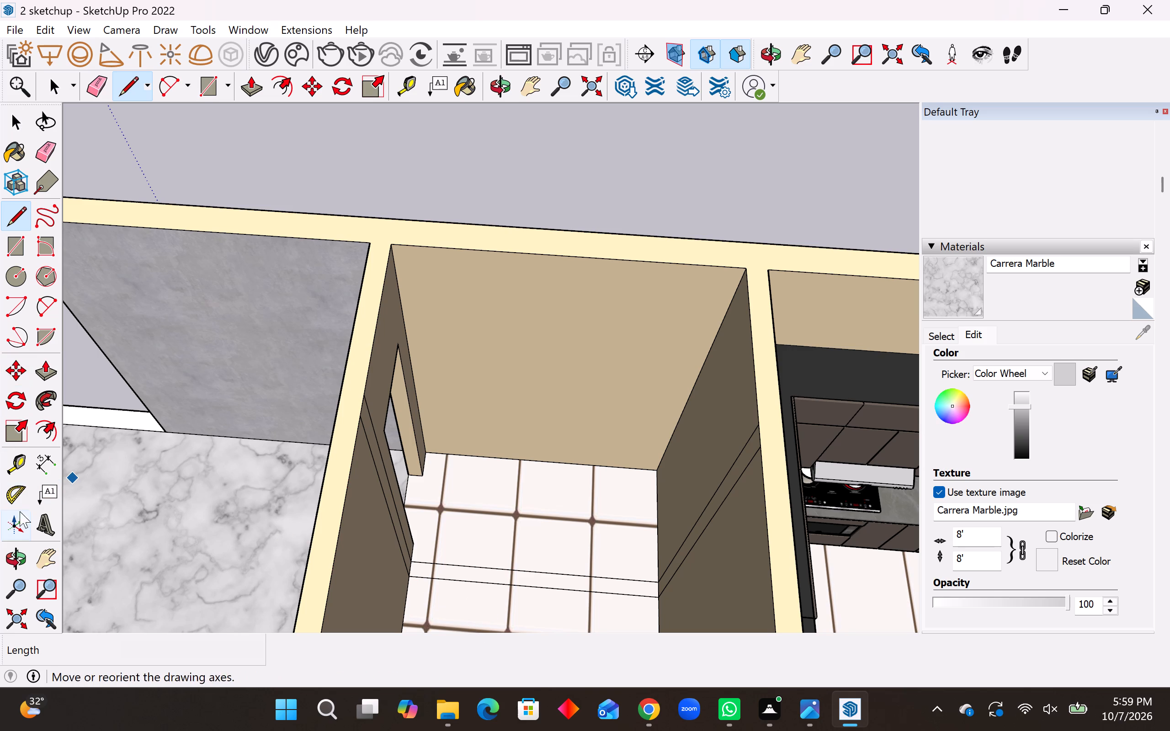
{"action": "left_click", "coordinate": [14, 461]}
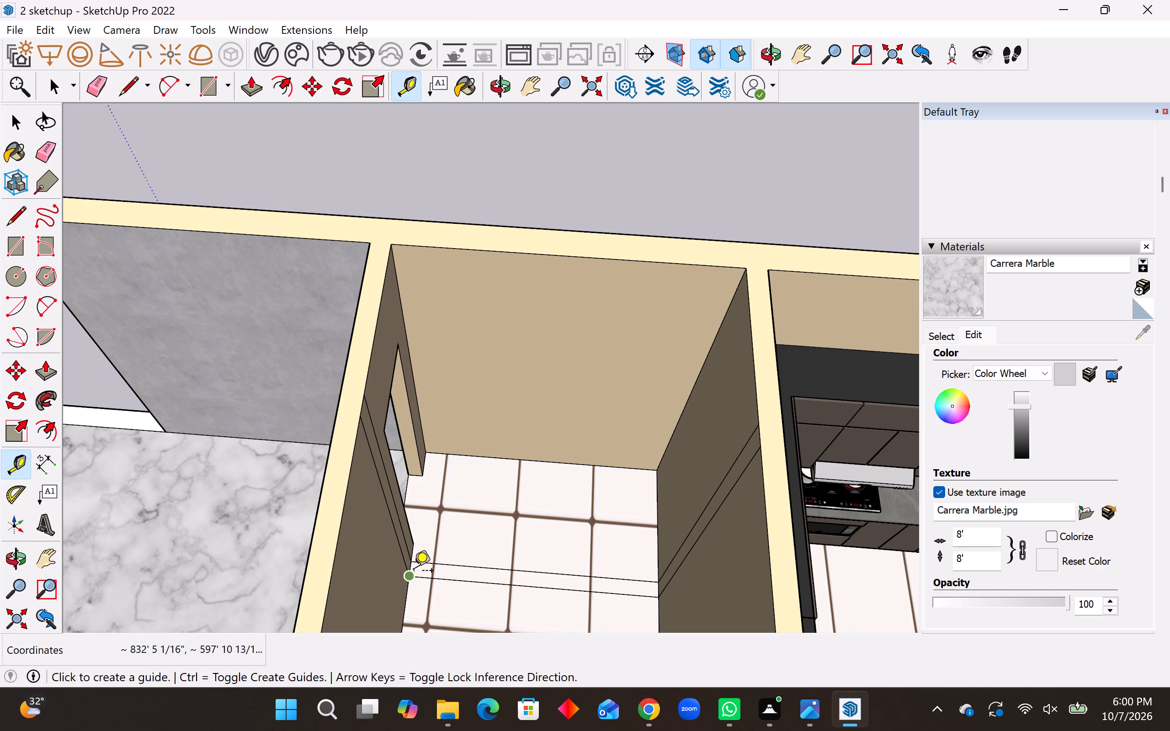
{"action": "scroll", "coordinate": [421, 577], "scroll_direction": "up", "scroll_amount": 7}
{"action": "left_click", "coordinate": [405, 560]}
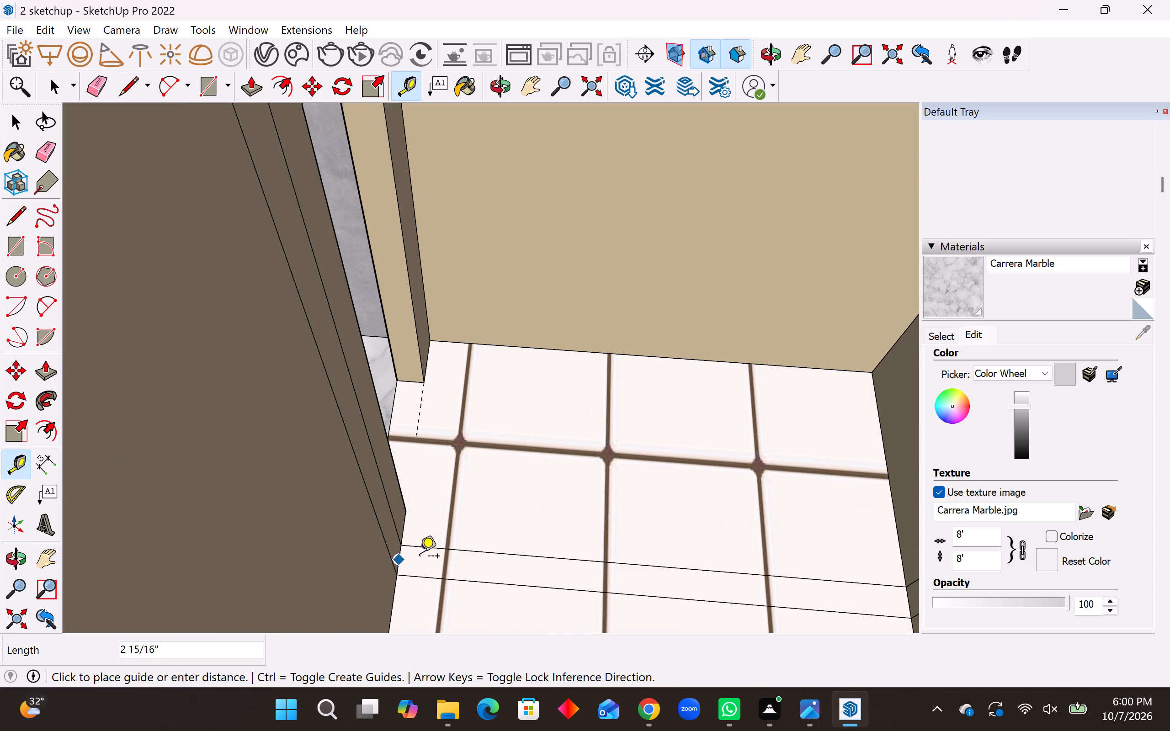
{"action": "key", "text": "6"}
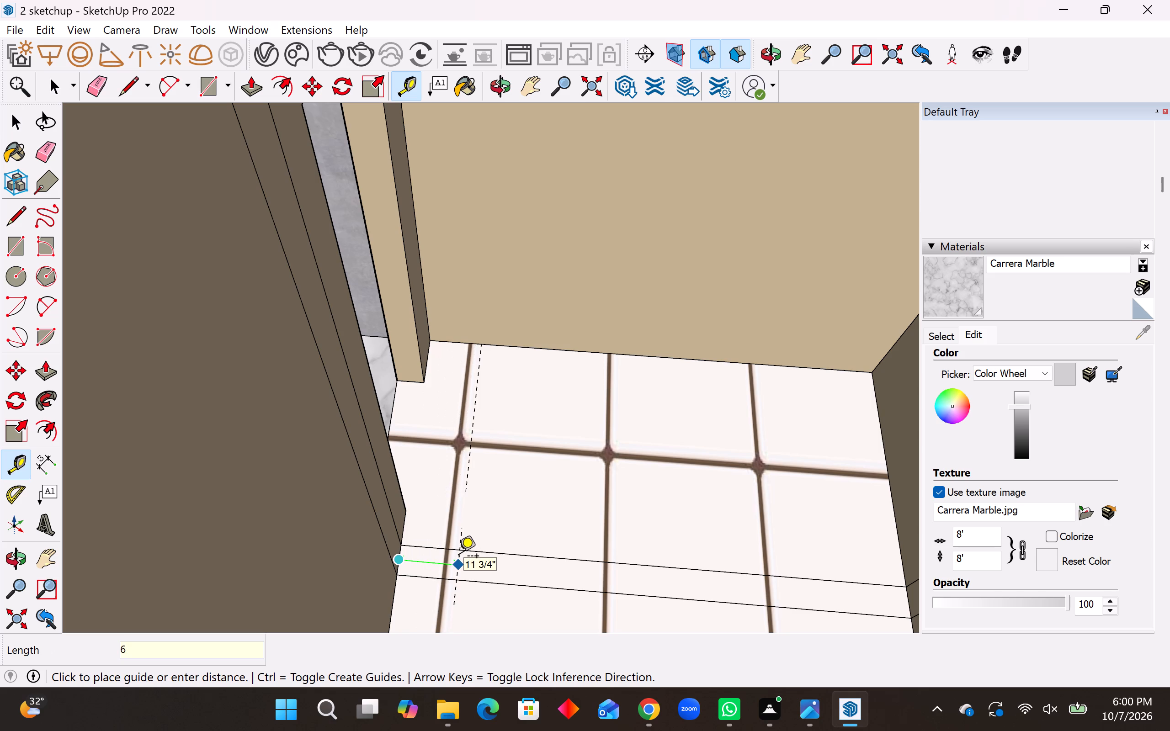
{"action": "key", "text": "shift+quotedbl"}
{"action": "key", "text": "Return"}
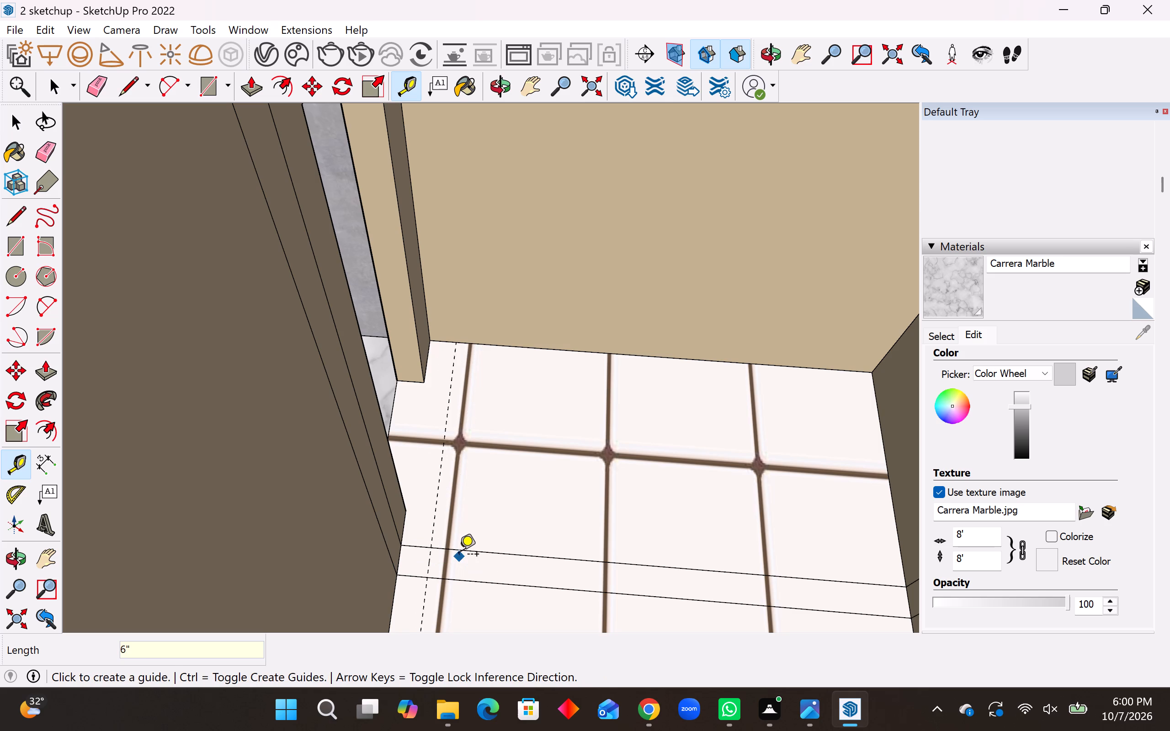
{"action": "left_click", "coordinate": [442, 489]}
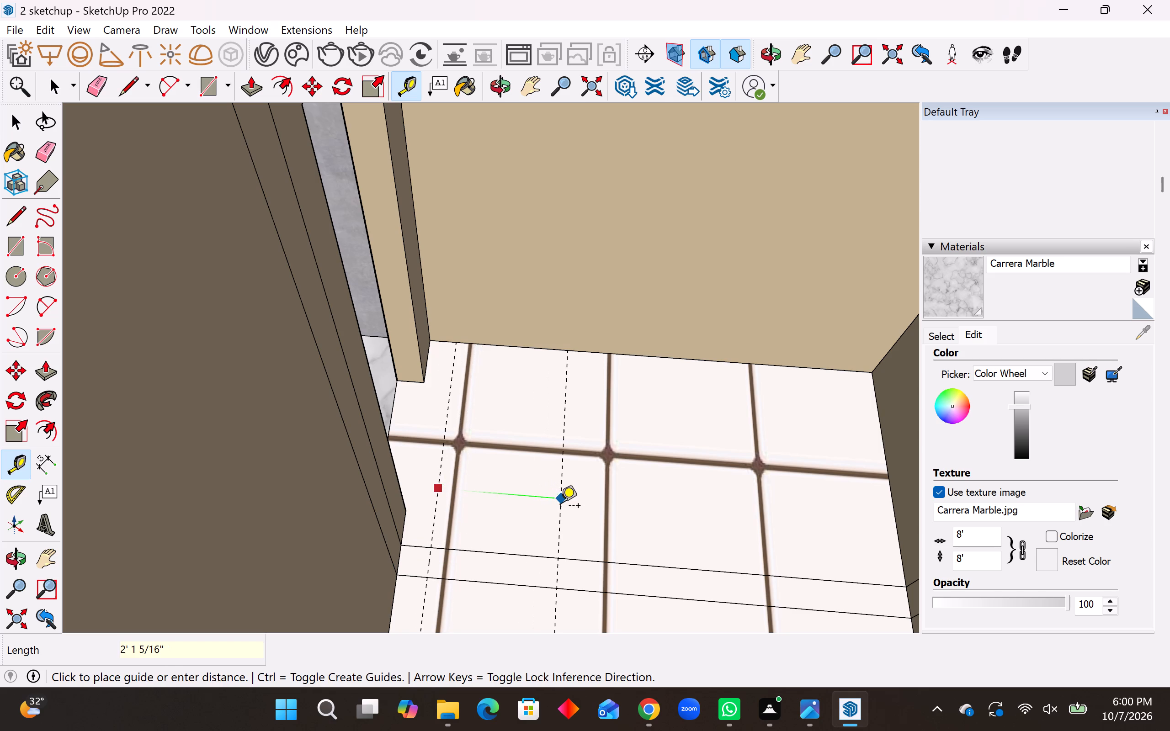
{"action": "type", "text": "2'6\""}
{"action": "key", "text": "Return"}
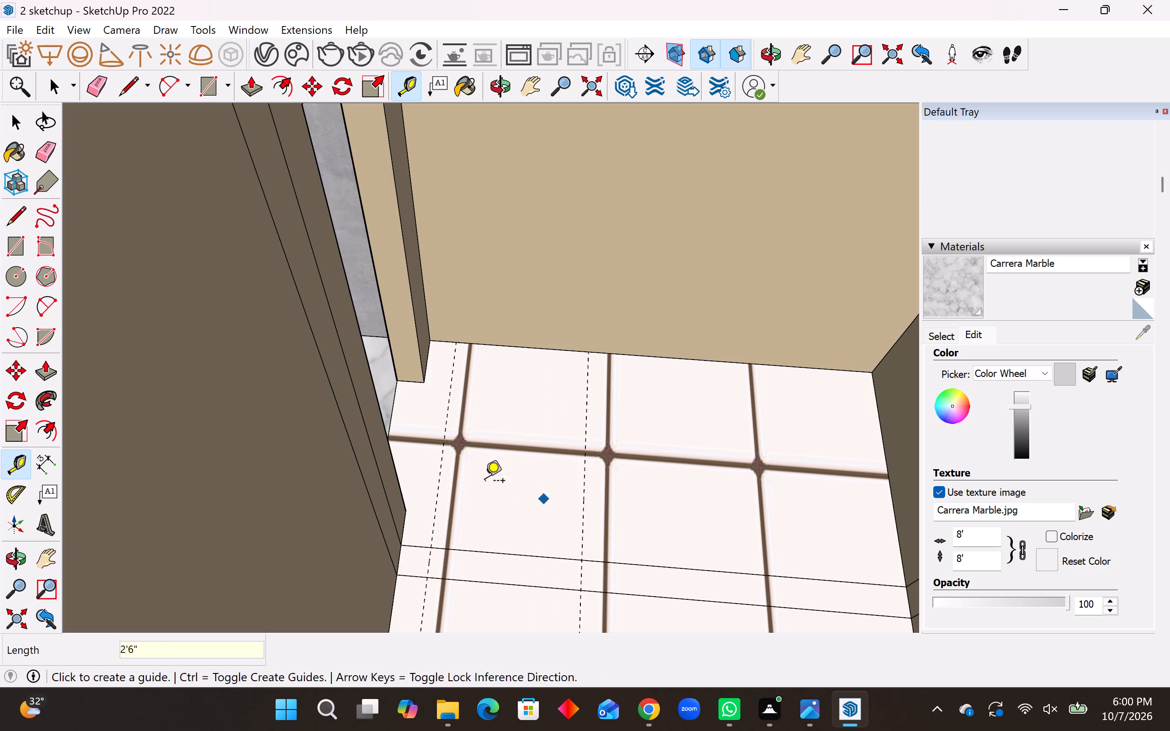
Draw a 2'6" by 6" rectangle on the floor strip between the two guides.
{"action": "left_click", "coordinate": [10, 253]}
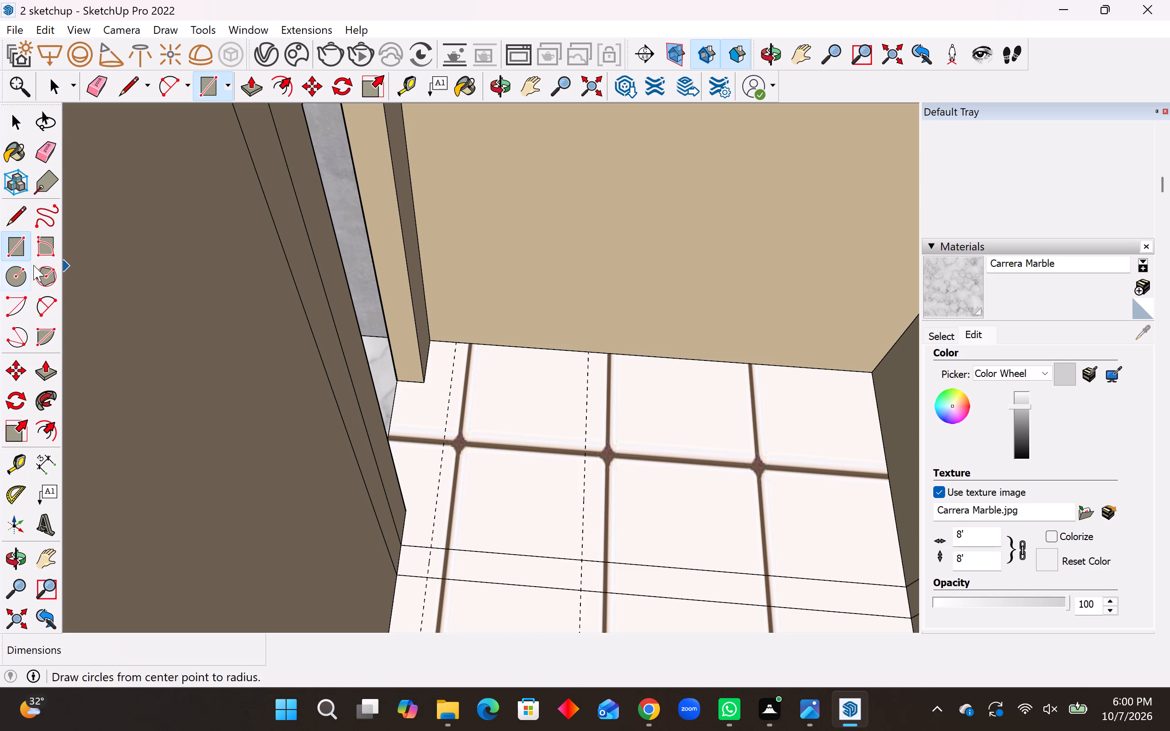
{"action": "scroll", "coordinate": [629, 660], "scroll_direction": "up", "scroll_amount": 6}
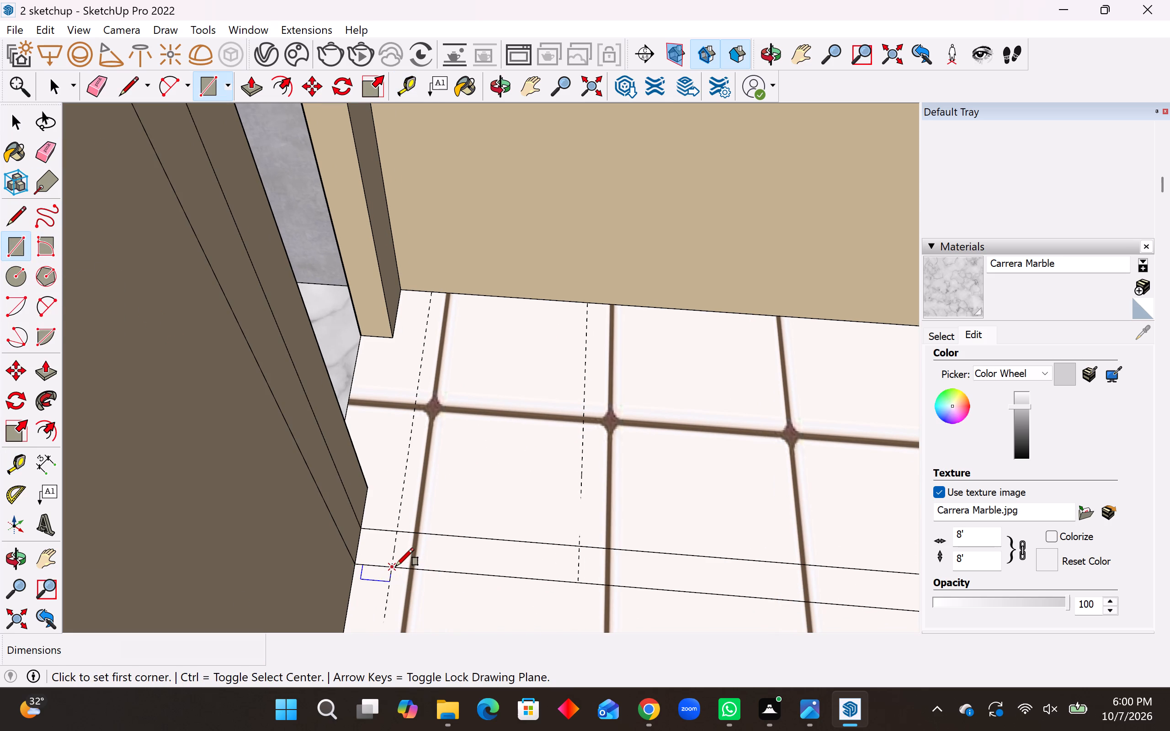
{"action": "left_click", "coordinate": [394, 566]}
{"action": "left_click", "coordinate": [580, 546]}
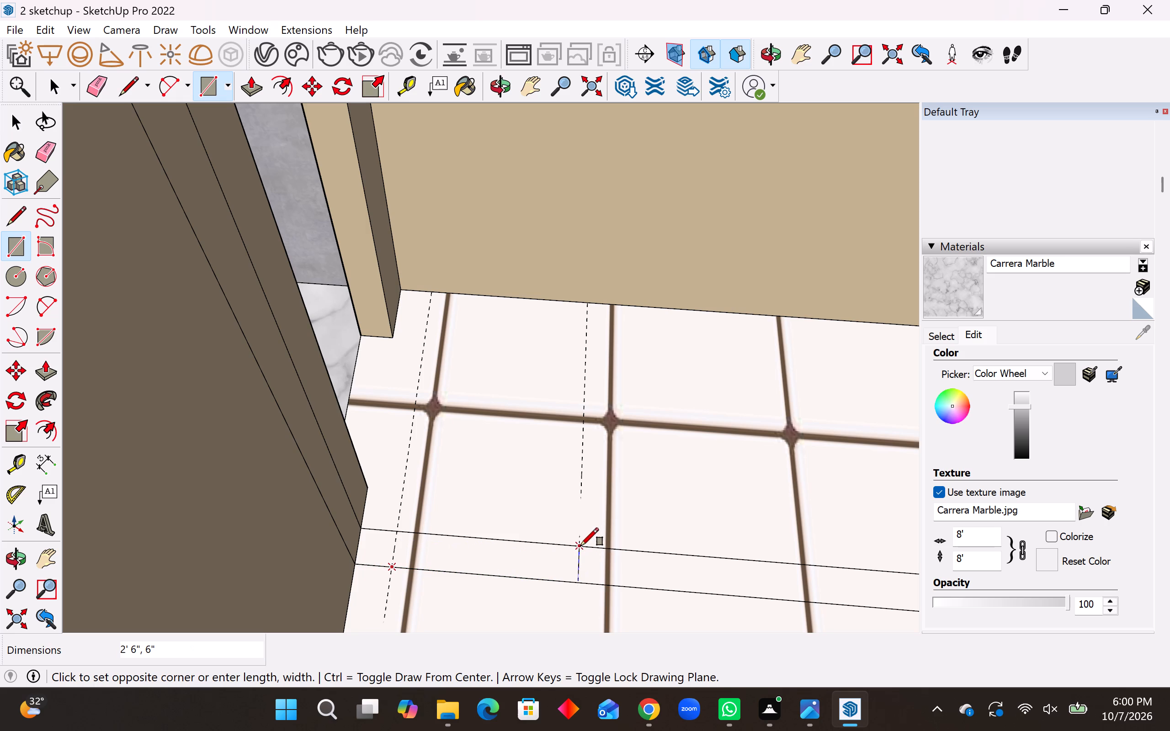
{"action": "key", "text": "space"}
Outline the partition panel's far face with a line about 12' up from the opening's kitchen-side corner and across to the kitchen partition.
{"action": "scroll", "coordinate": [467, 570], "scroll_direction": "down", "scroll_amount": 7}
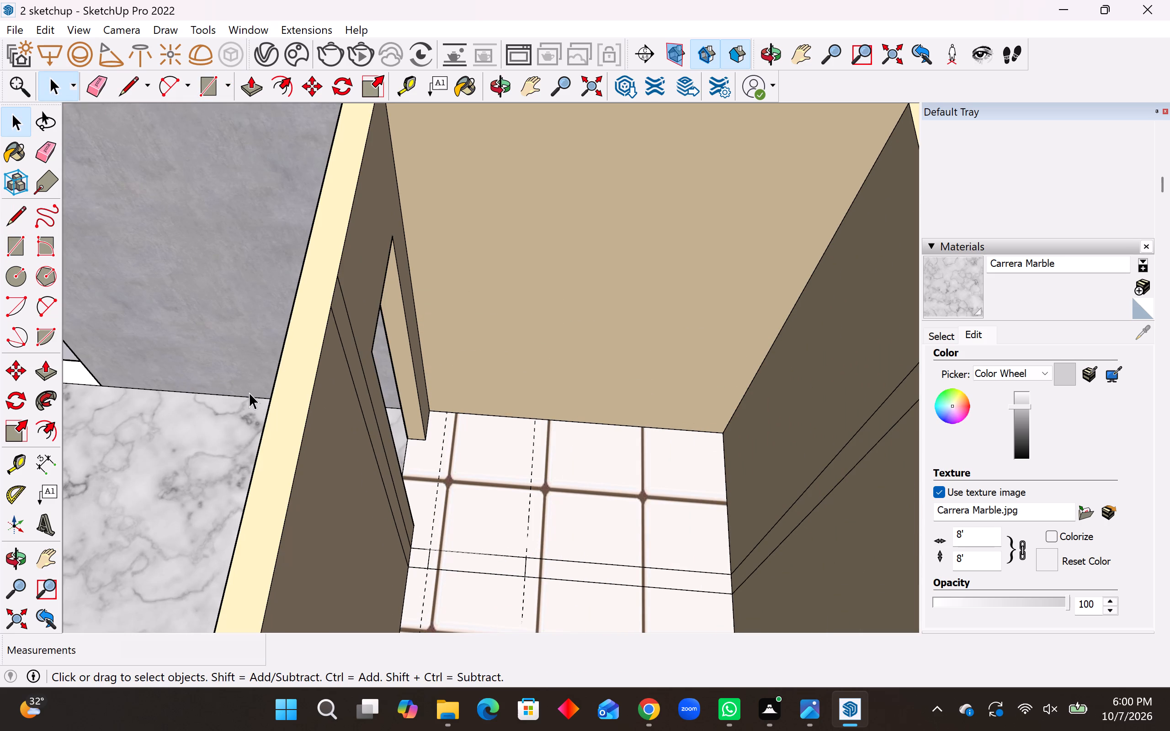
{"action": "middle_click_drag", "start_coordinate": [546, 576], "coordinate": [543, 533]}
{"action": "scroll", "coordinate": [485, 560], "scroll_direction": "down", "scroll_amount": 4}
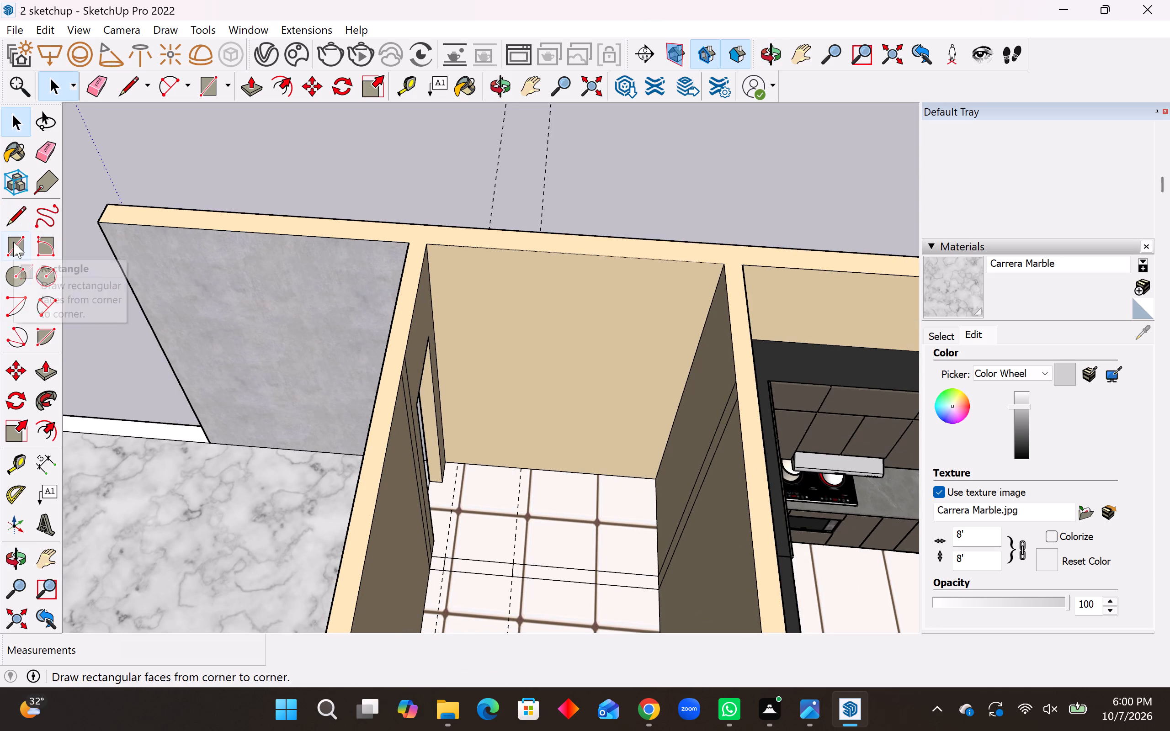
{"action": "left_click", "coordinate": [15, 224]}
{"action": "scroll", "coordinate": [526, 552], "scroll_direction": "up", "scroll_amount": 5}
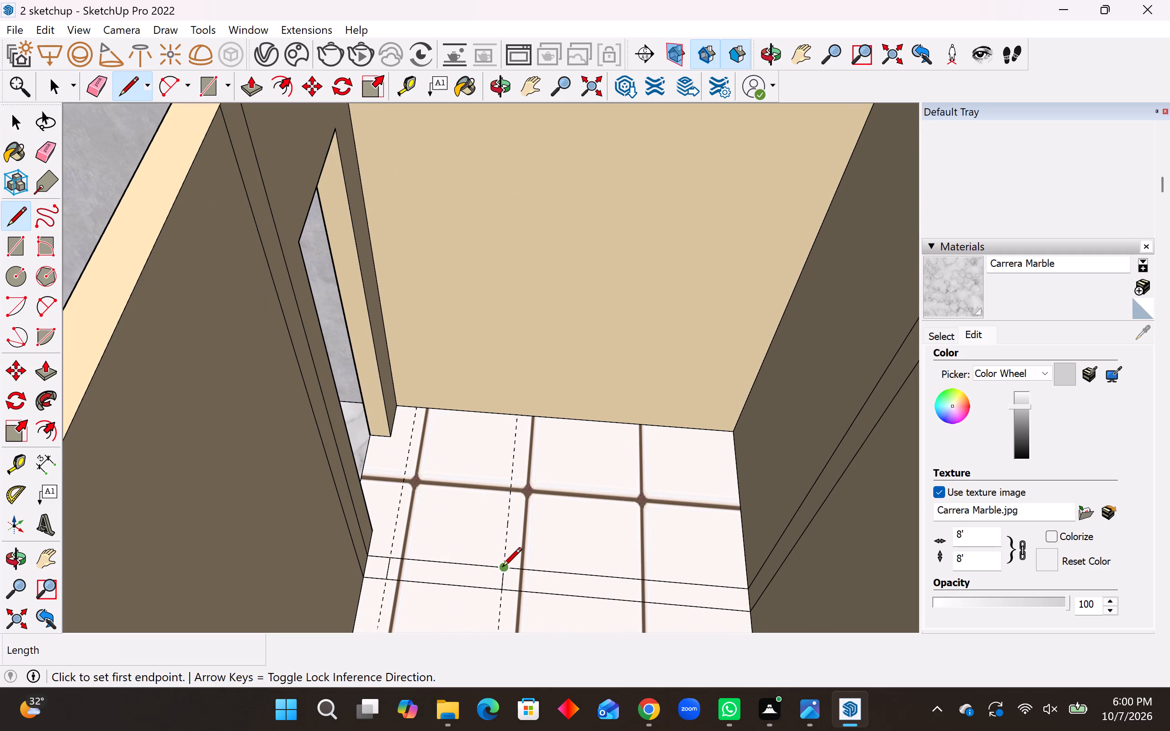
{"action": "left_click", "coordinate": [502, 568]}
{"action": "middle_click_drag", "start_coordinate": [510, 564], "coordinate": [521, 476]}
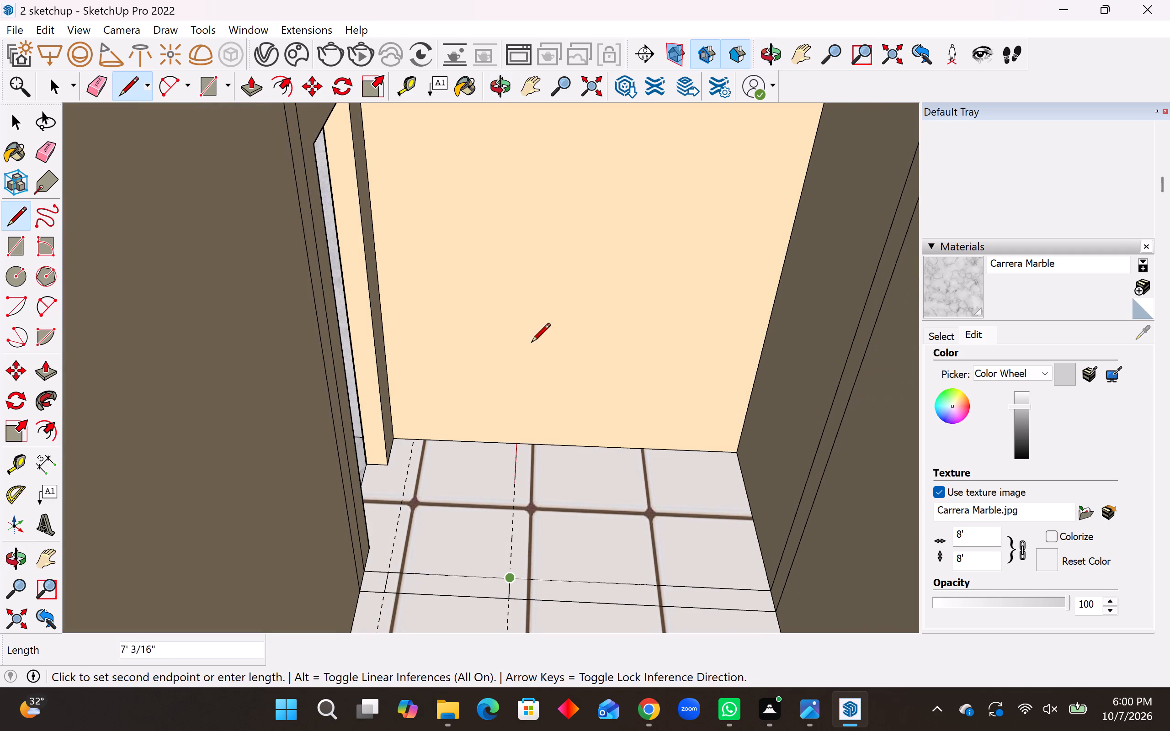
{"action": "middle_click_drag", "start_coordinate": [510, 540], "coordinate": [510, 562]}
{"action": "scroll", "coordinate": [532, 624], "scroll_direction": "down", "scroll_amount": 8}
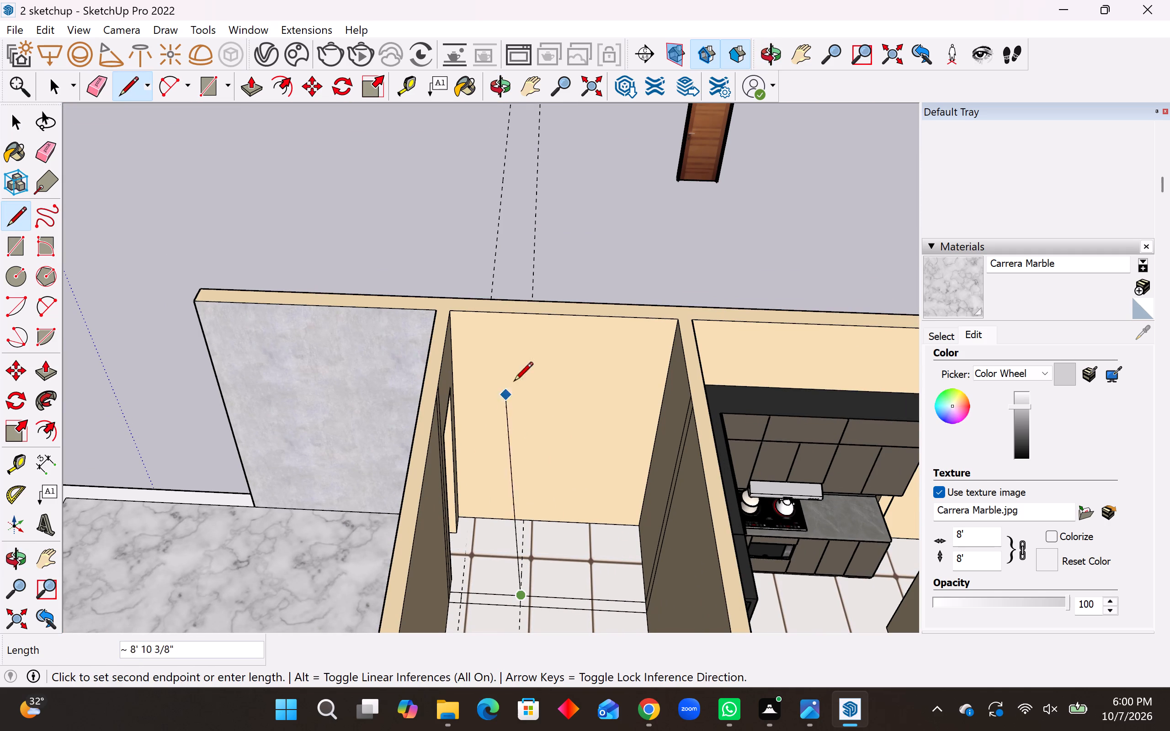
{"action": "middle_click_drag", "start_coordinate": [533, 475], "coordinate": [575, 307]}
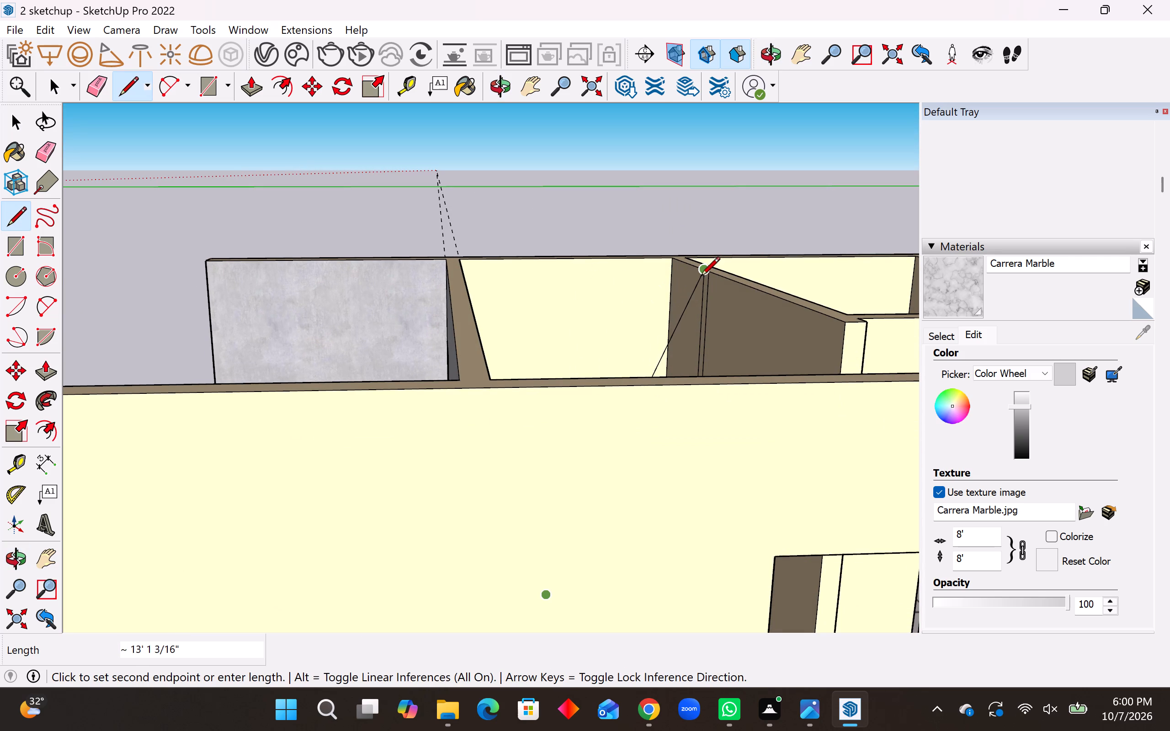
{"action": "scroll", "coordinate": [700, 272], "scroll_direction": "up", "scroll_amount": 7}
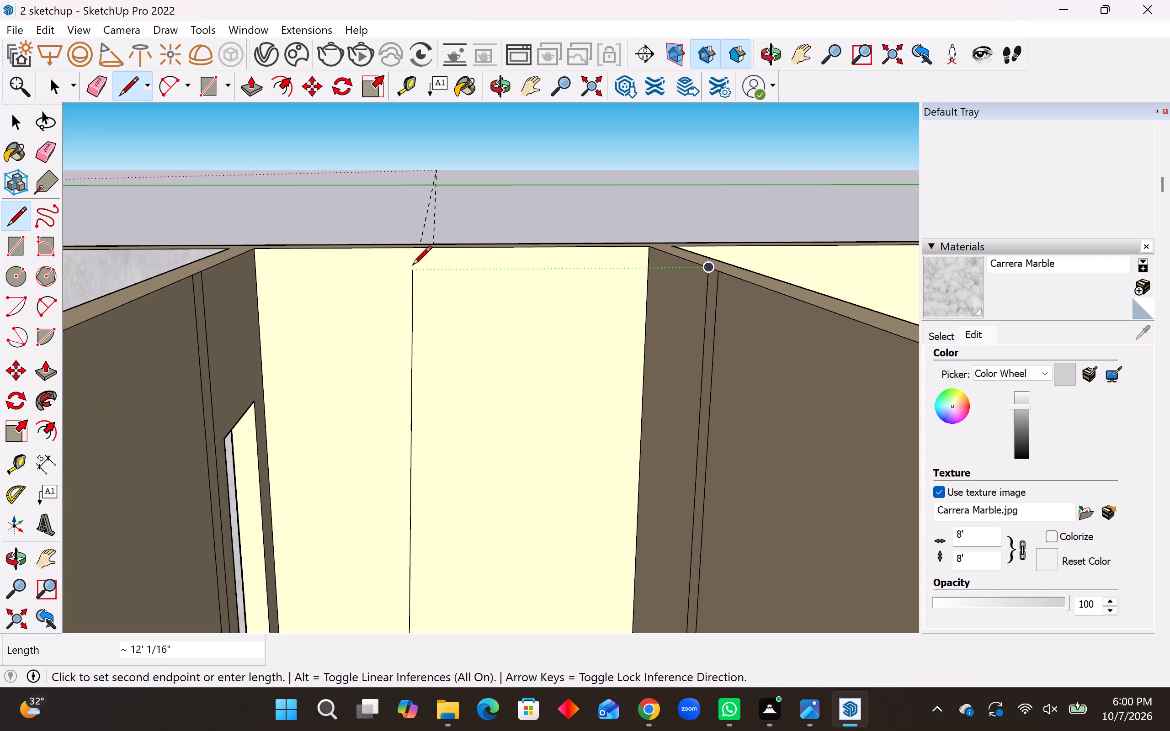
{"action": "left_click", "coordinate": [397, 266]}
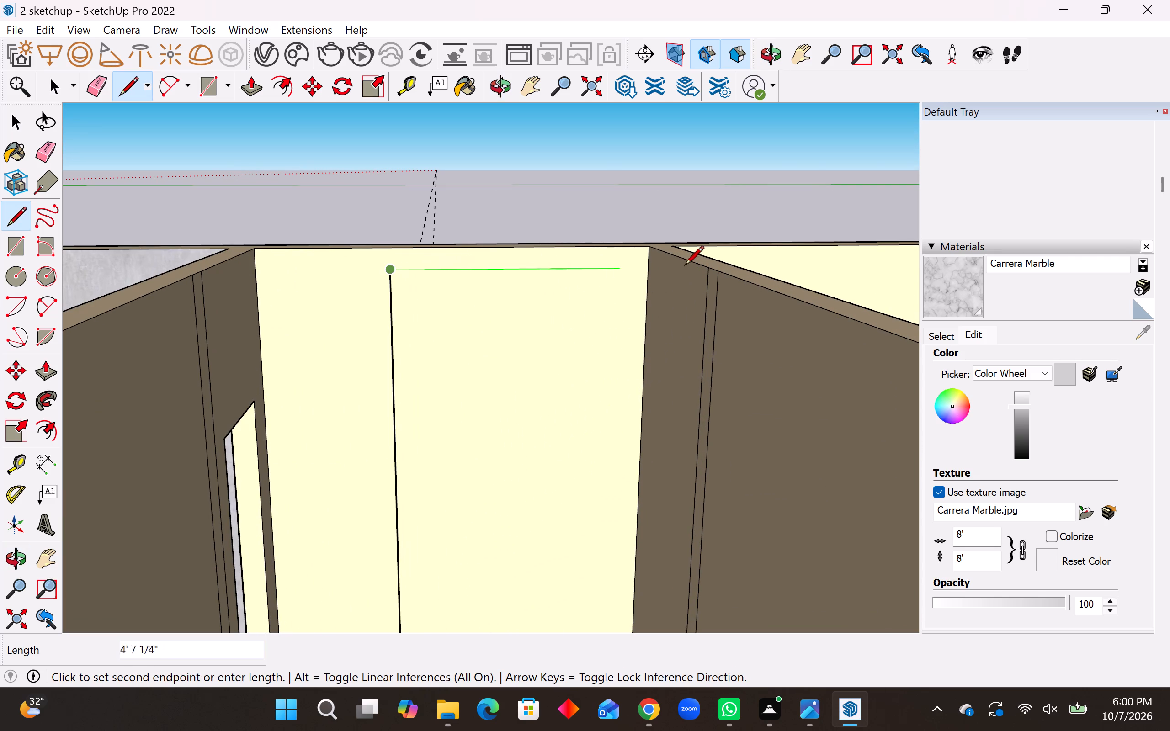
{"action": "left_click", "coordinate": [704, 270]}
Outline the panel's near face with a 12' vertical line from the opening's near corner and a 5'3" line to the kitchen partition.
{"action": "scroll", "coordinate": [643, 337], "scroll_direction": "down", "scroll_amount": 3}
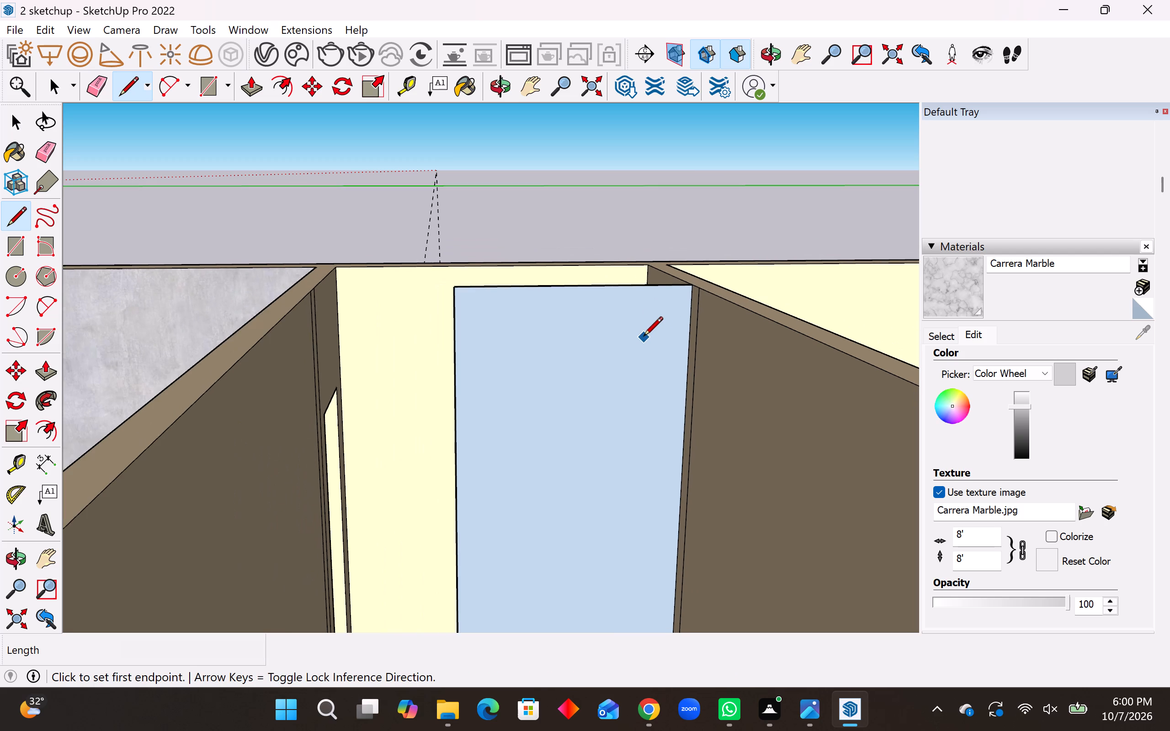
{"action": "middle_click_drag", "start_coordinate": [643, 337], "coordinate": [641, 365]}
{"action": "scroll", "coordinate": [637, 339], "scroll_direction": "down", "scroll_amount": 5}
{"action": "middle_click_drag", "start_coordinate": [637, 342], "coordinate": [636, 442]}
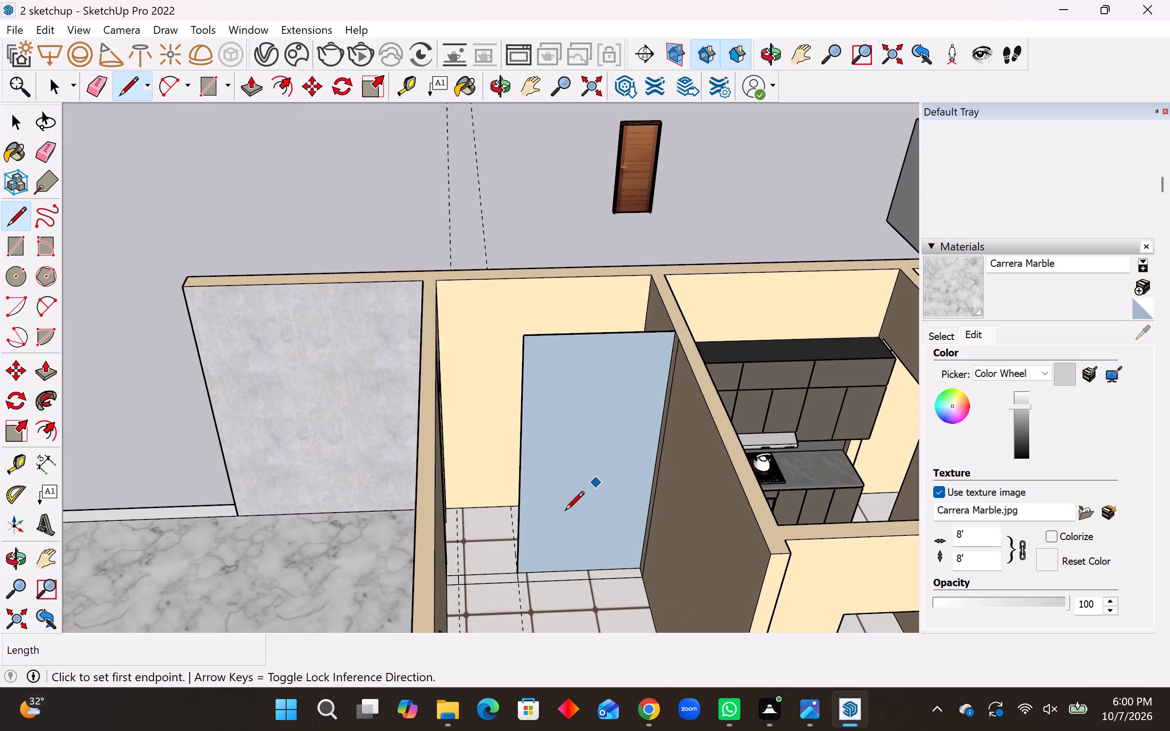
{"action": "left_click", "coordinate": [517, 580]}
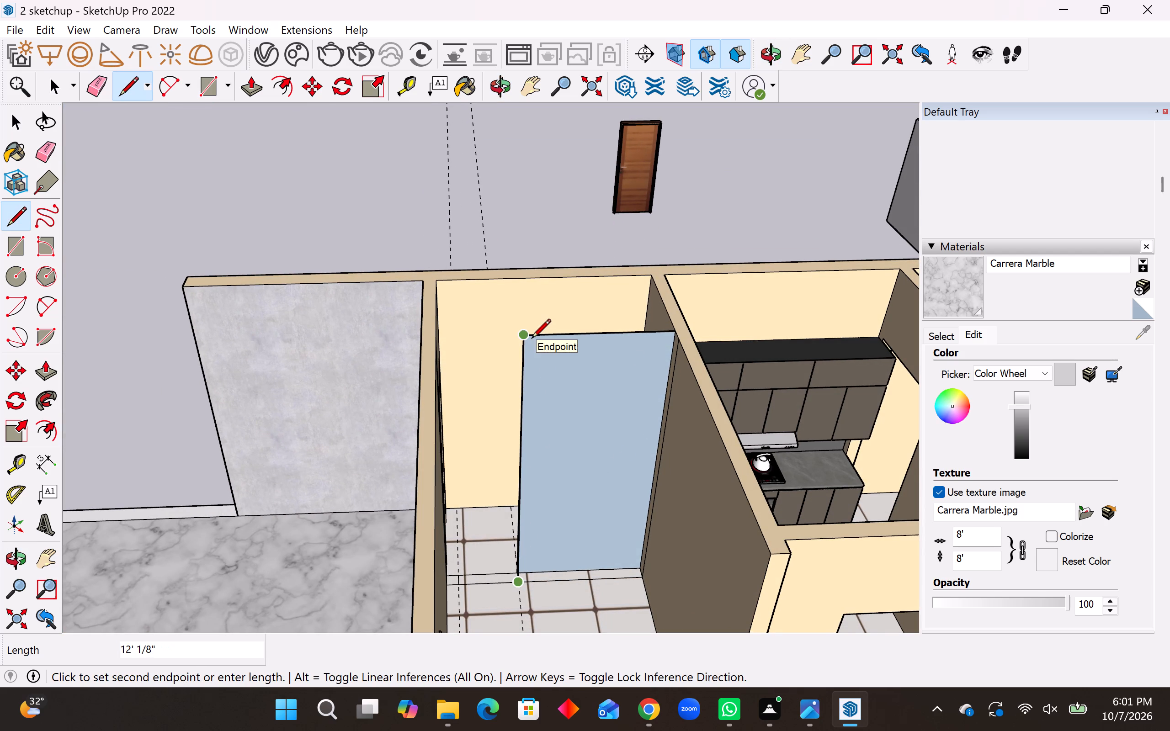
{"action": "middle_click_drag", "start_coordinate": [532, 340], "coordinate": [624, 333]}
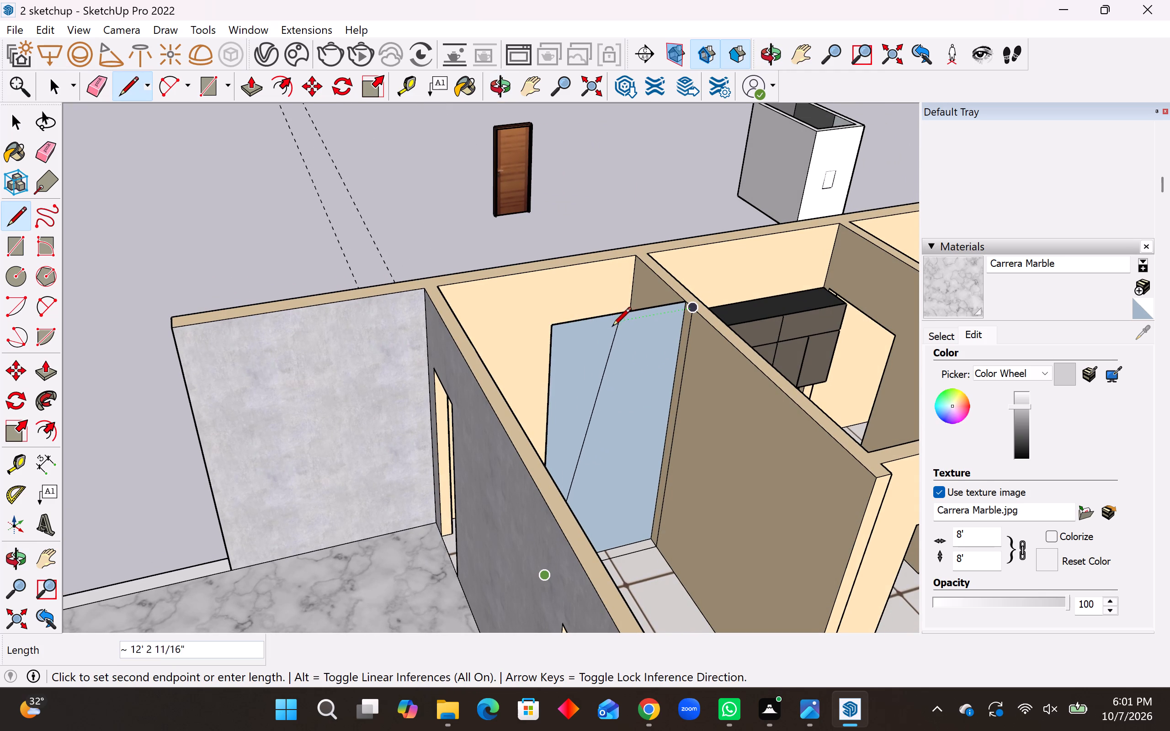
{"action": "left_click", "coordinate": [565, 334]}
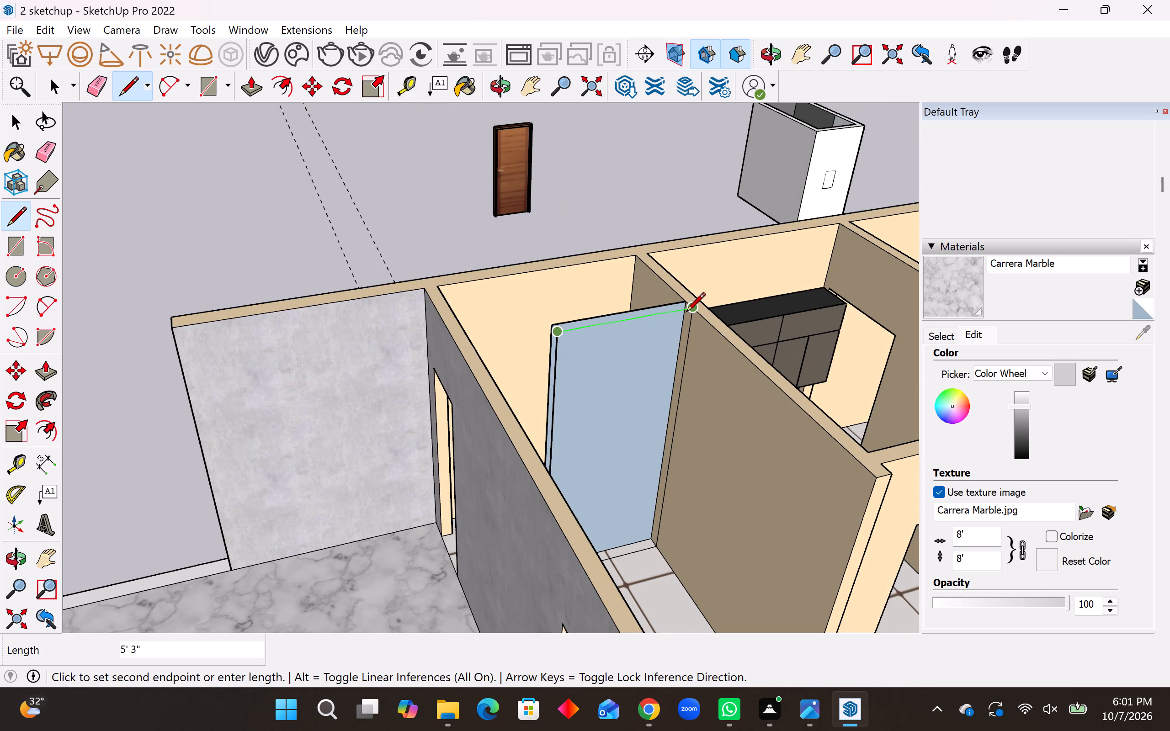
{"action": "left_click", "coordinate": [686, 312]}
Join the two panel faces at their free top corners with a 6" line.
{"action": "middle_click_drag", "start_coordinate": [601, 358], "coordinate": [598, 431]}
{"action": "scroll", "coordinate": [542, 375], "scroll_direction": "up", "scroll_amount": 5}
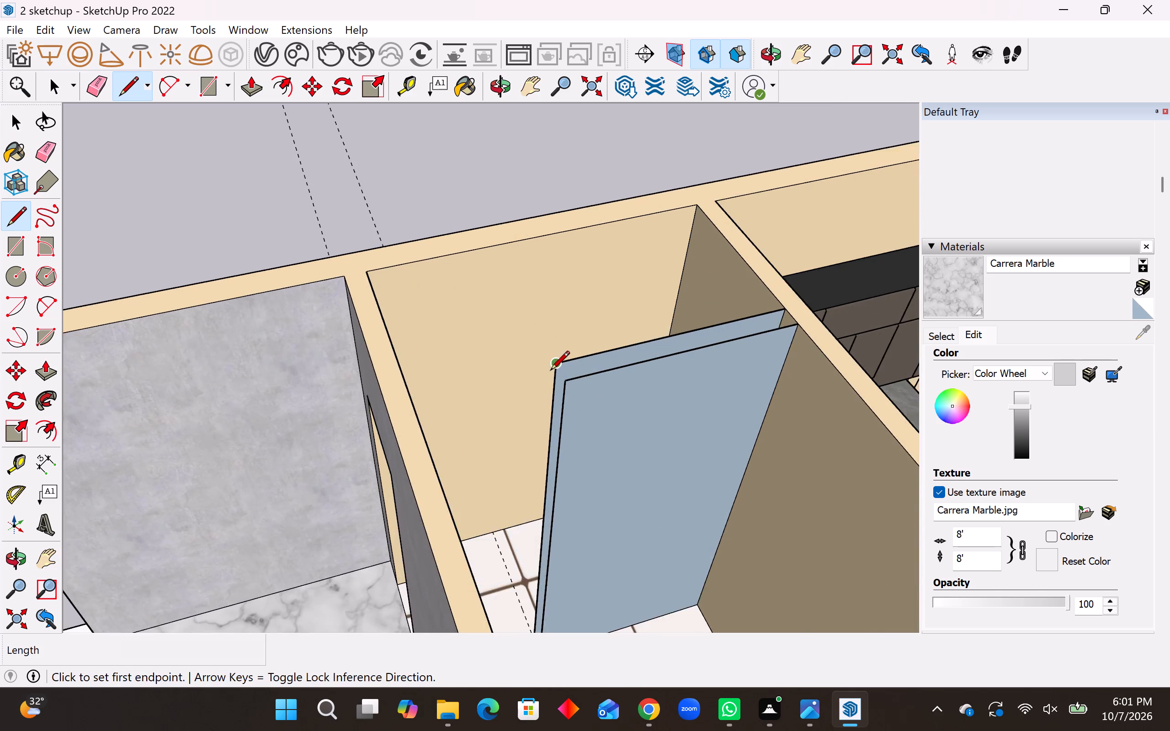
{"action": "scroll", "coordinate": [550, 371], "scroll_direction": "up", "scroll_amount": 3}
{"action": "left_click", "coordinate": [564, 355]}
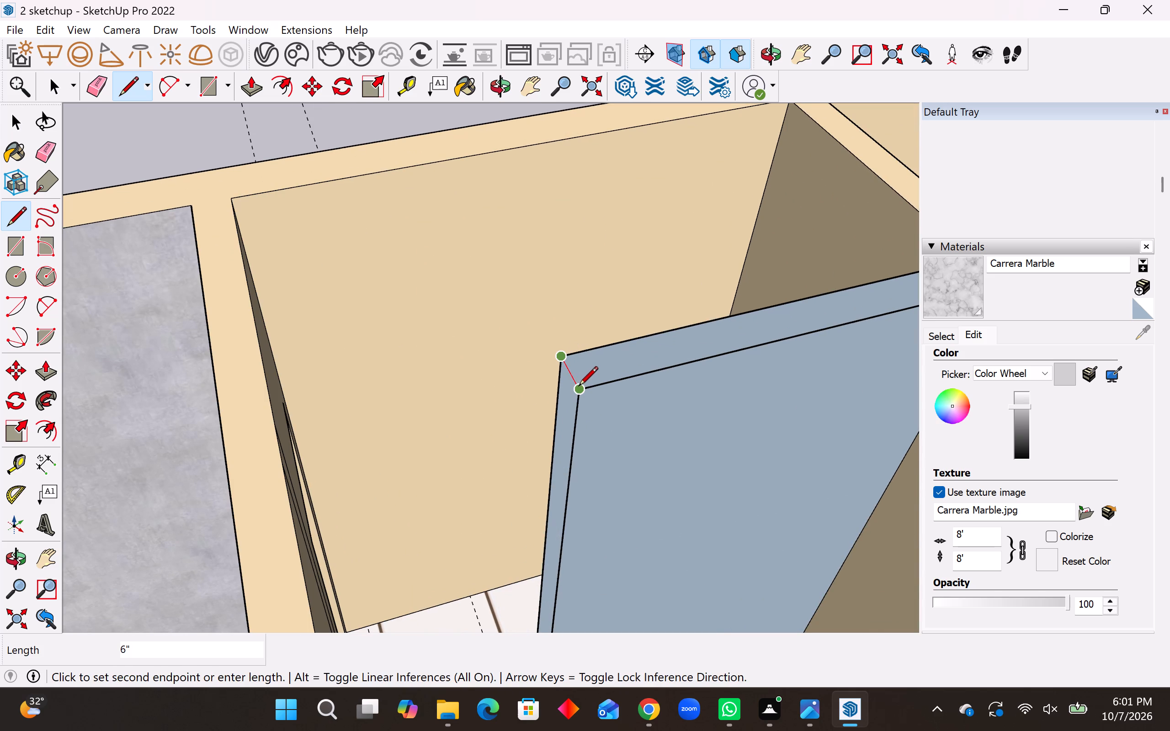
{"action": "left_click", "coordinate": [579, 387]}
Delete the horizontal face covering the hall around the new panel's top.
{"action": "scroll", "coordinate": [613, 419], "scroll_direction": "down", "scroll_amount": 8}
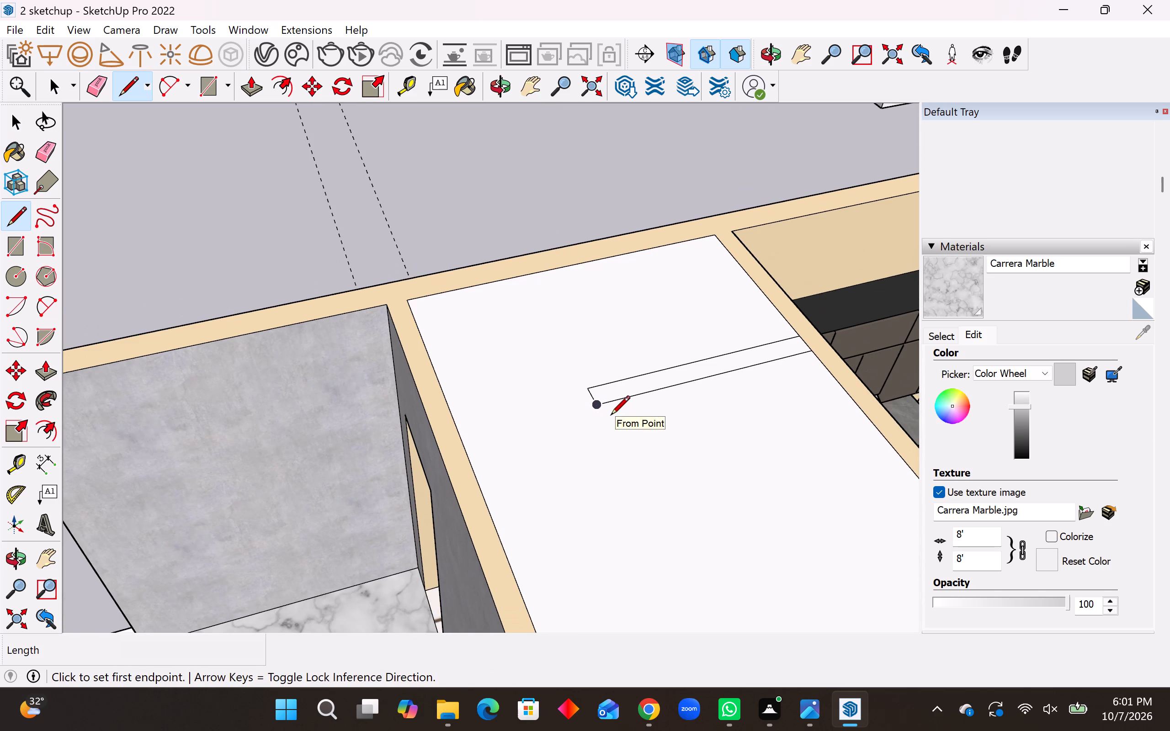
{"action": "key", "text": "space"}
{"action": "left_click", "coordinate": [601, 447]}
{"action": "key", "text": "Delete"}
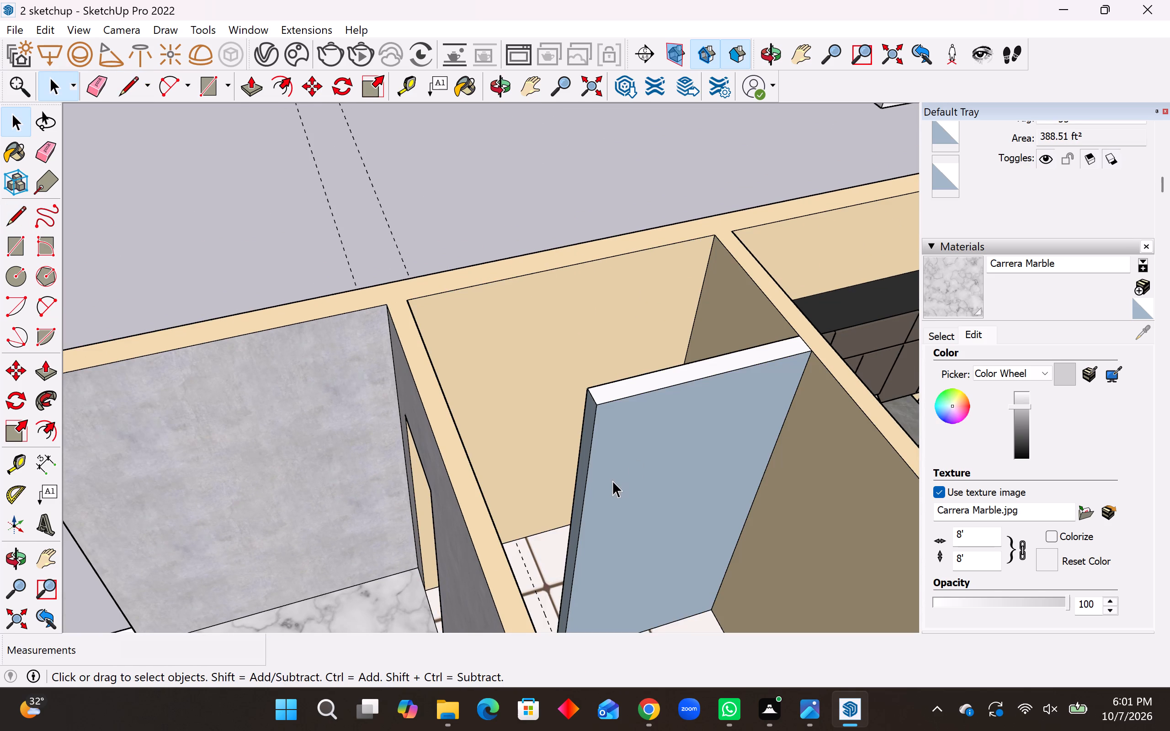
Outline the front-wall stub's near face with a 12' vertical line from the opening's near corner and a line across to the wall.
{"action": "middle_click_drag", "start_coordinate": [612, 480], "coordinate": [459, 430]}
{"action": "scroll", "coordinate": [450, 474], "scroll_direction": "down", "scroll_amount": 4}
{"action": "scroll", "coordinate": [468, 521], "scroll_direction": "down", "scroll_amount": 3}
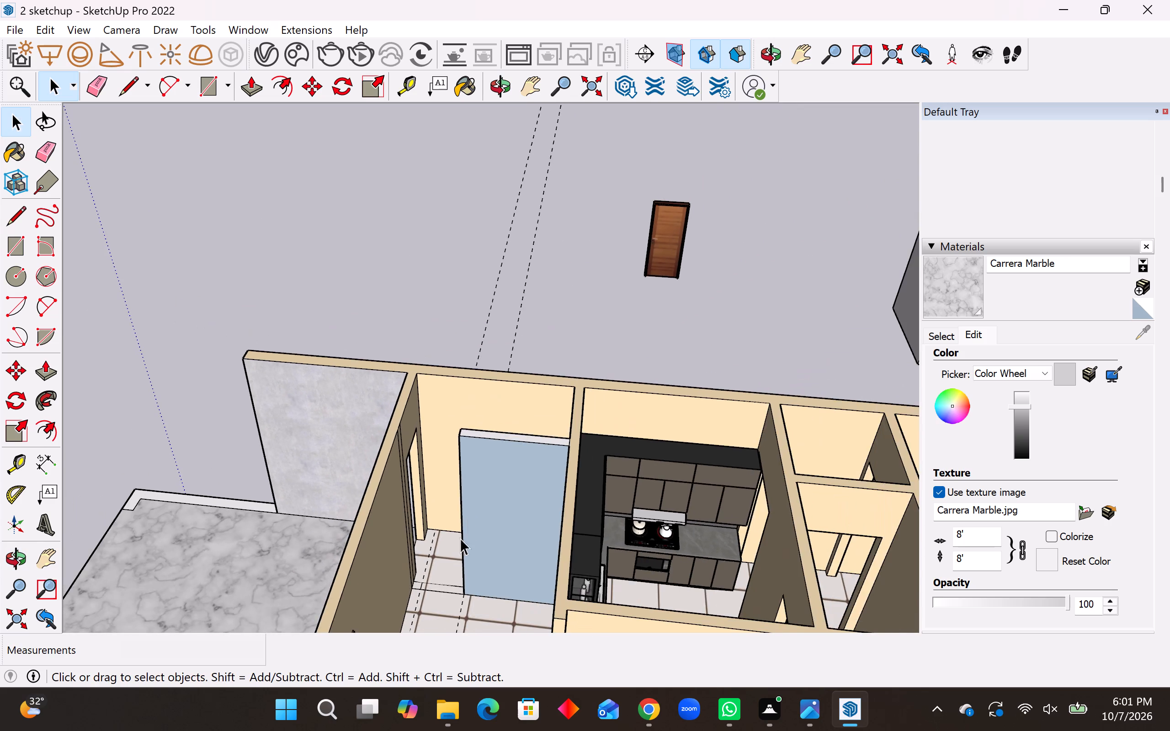
{"action": "scroll", "coordinate": [426, 593], "scroll_direction": "up", "scroll_amount": 10}
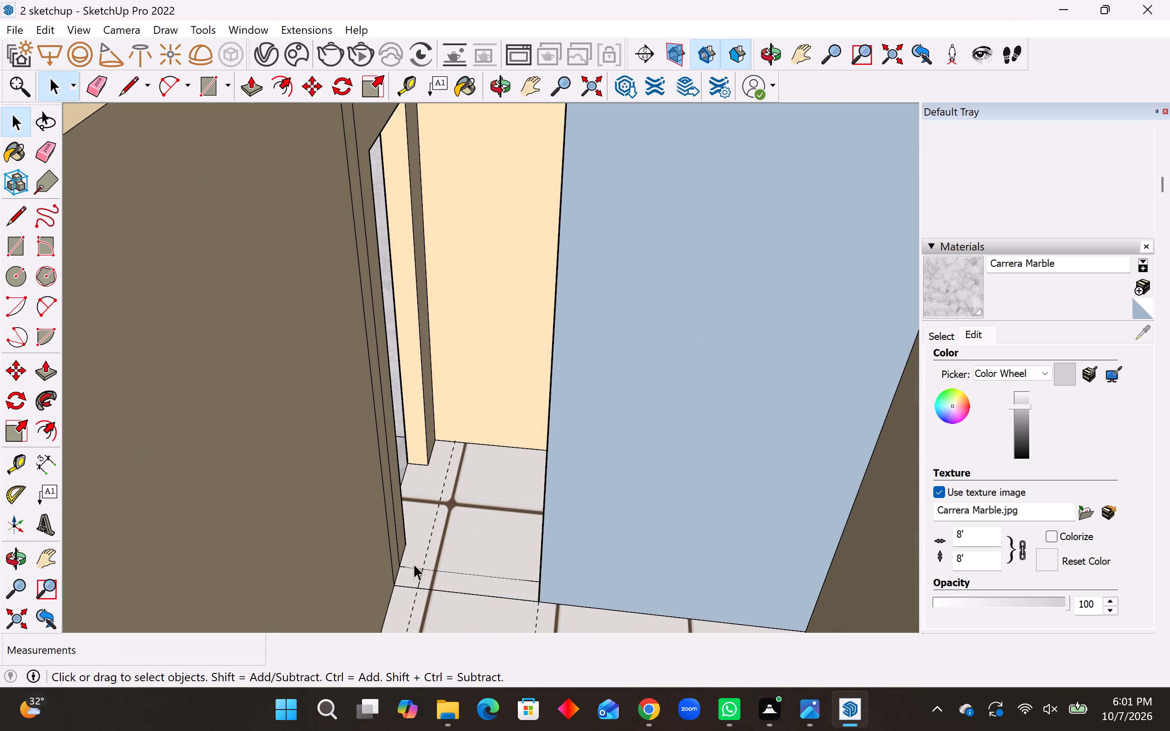
{"action": "scroll", "coordinate": [420, 487], "scroll_direction": "down", "scroll_amount": 4}
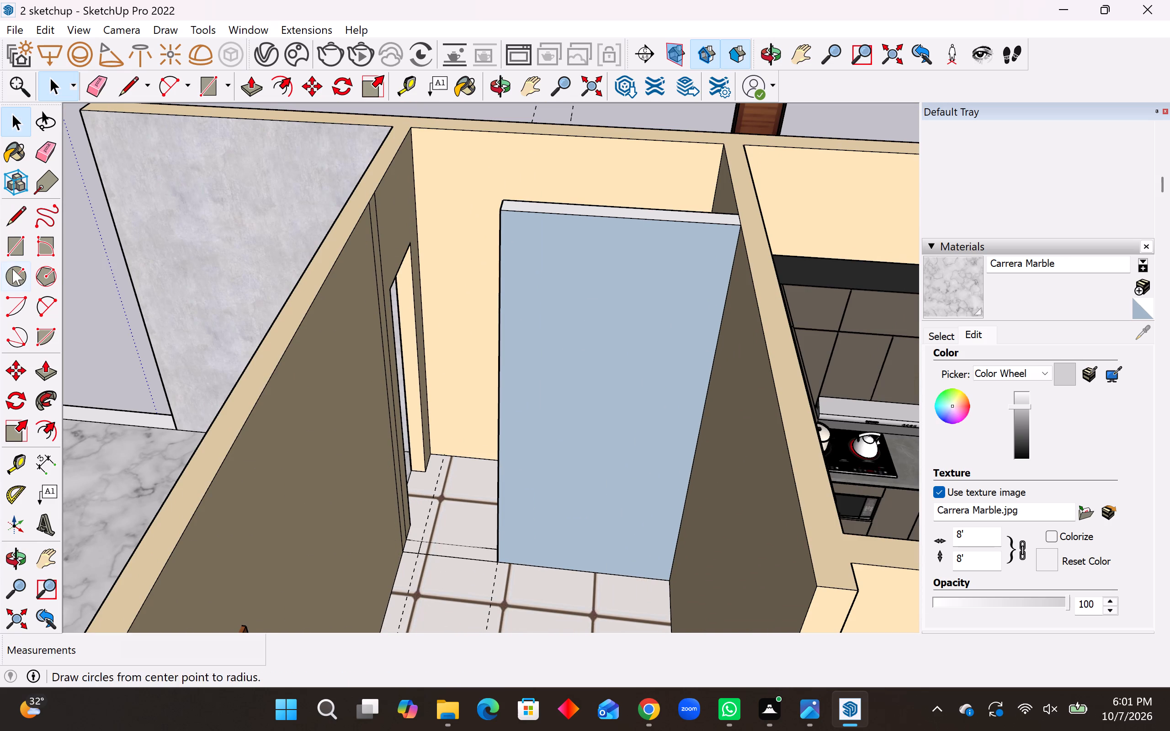
{"action": "left_click", "coordinate": [12, 220]}
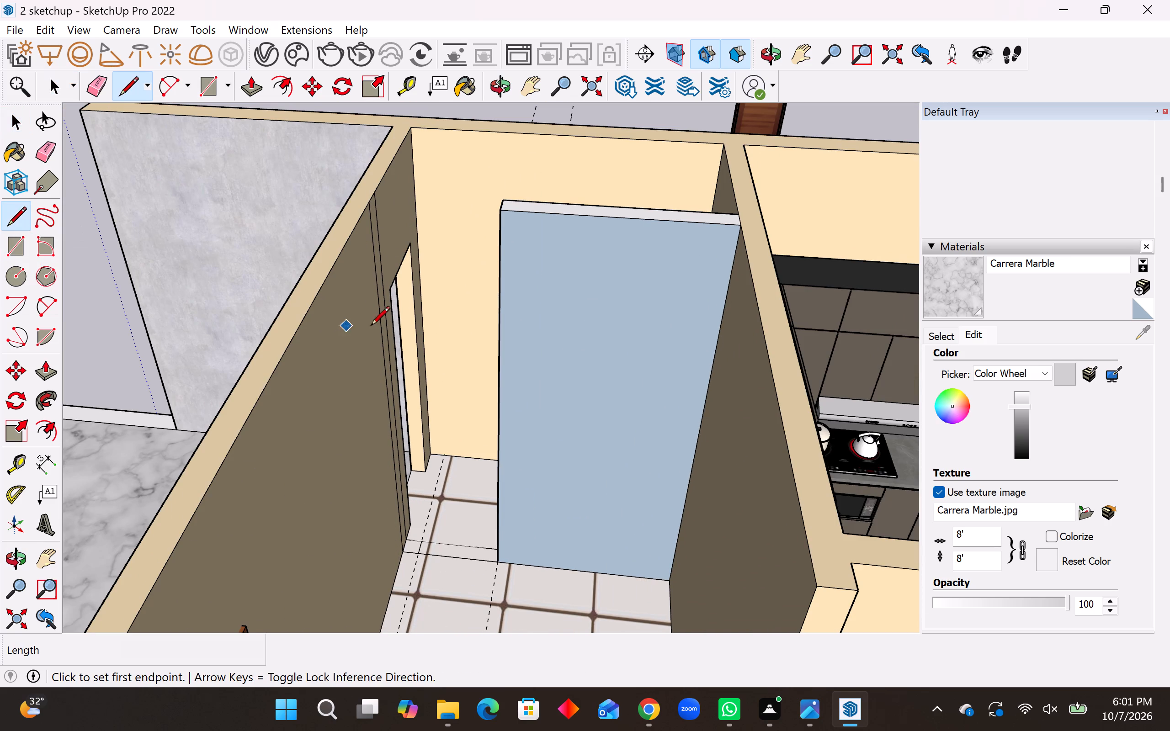
{"action": "left_click", "coordinate": [417, 557]}
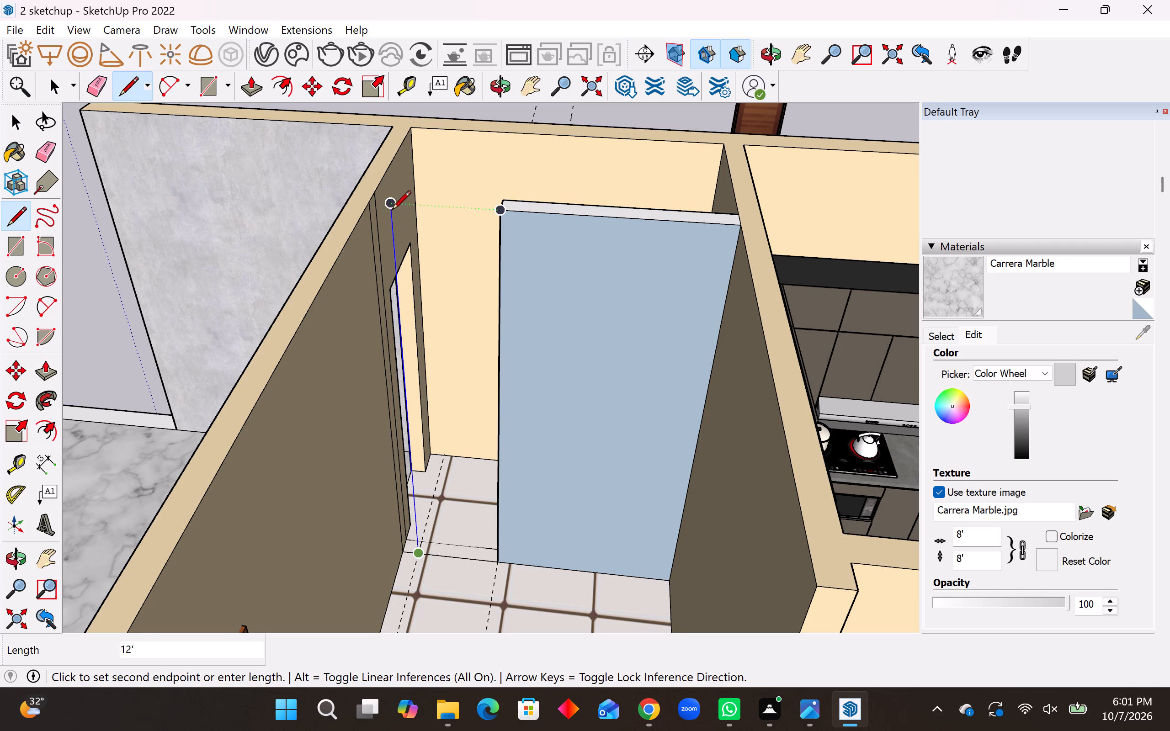
{"action": "left_click", "coordinate": [387, 202]}
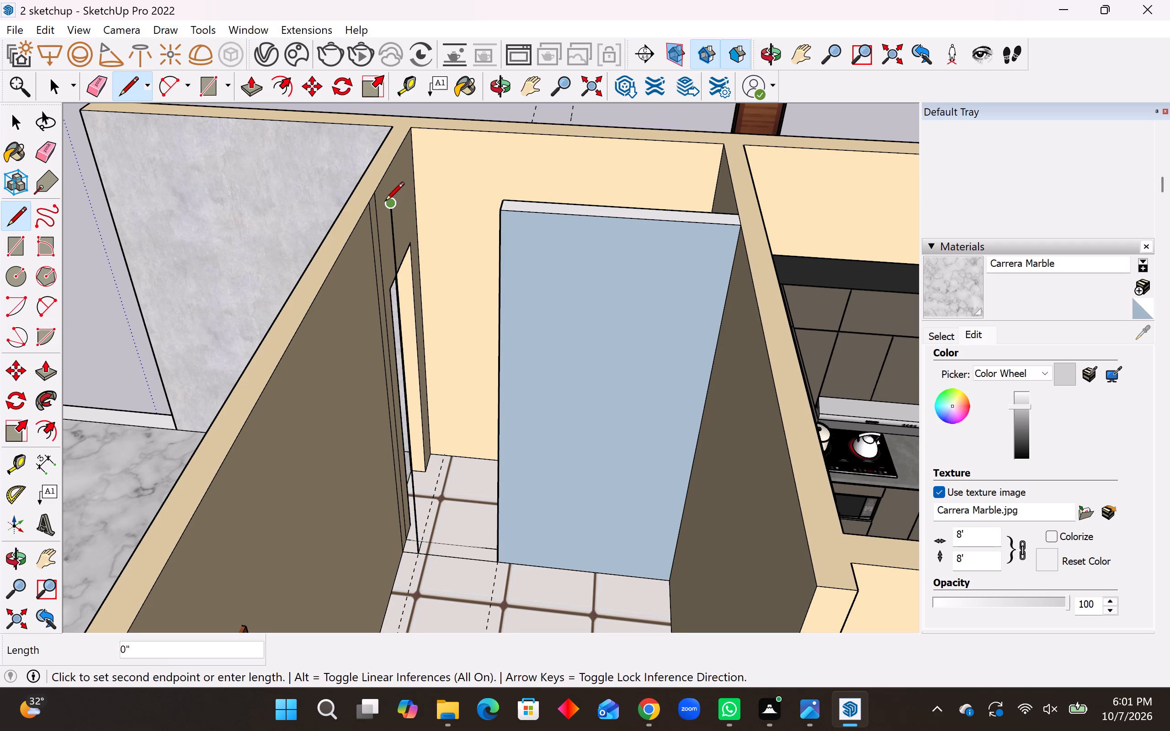
{"action": "left_click", "coordinate": [373, 203]}
Outline the front-wall stub's far face up to the wall top, and join it to the near face with a 6" line.
{"action": "middle_click_drag", "start_coordinate": [425, 233], "coordinate": [409, 377]}
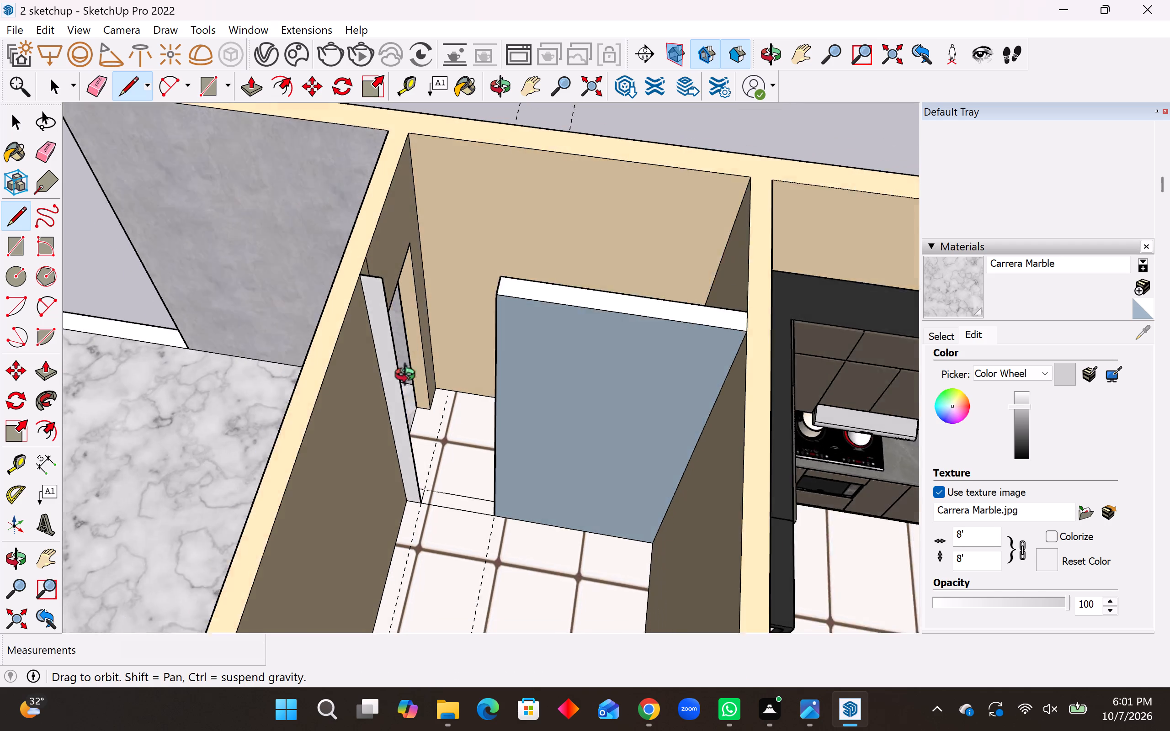
{"action": "middle_click_drag", "start_coordinate": [409, 377], "coordinate": [409, 440]}
{"action": "scroll", "coordinate": [430, 441], "scroll_direction": "up", "scroll_amount": 3}
{"action": "left_click", "coordinate": [425, 449]}
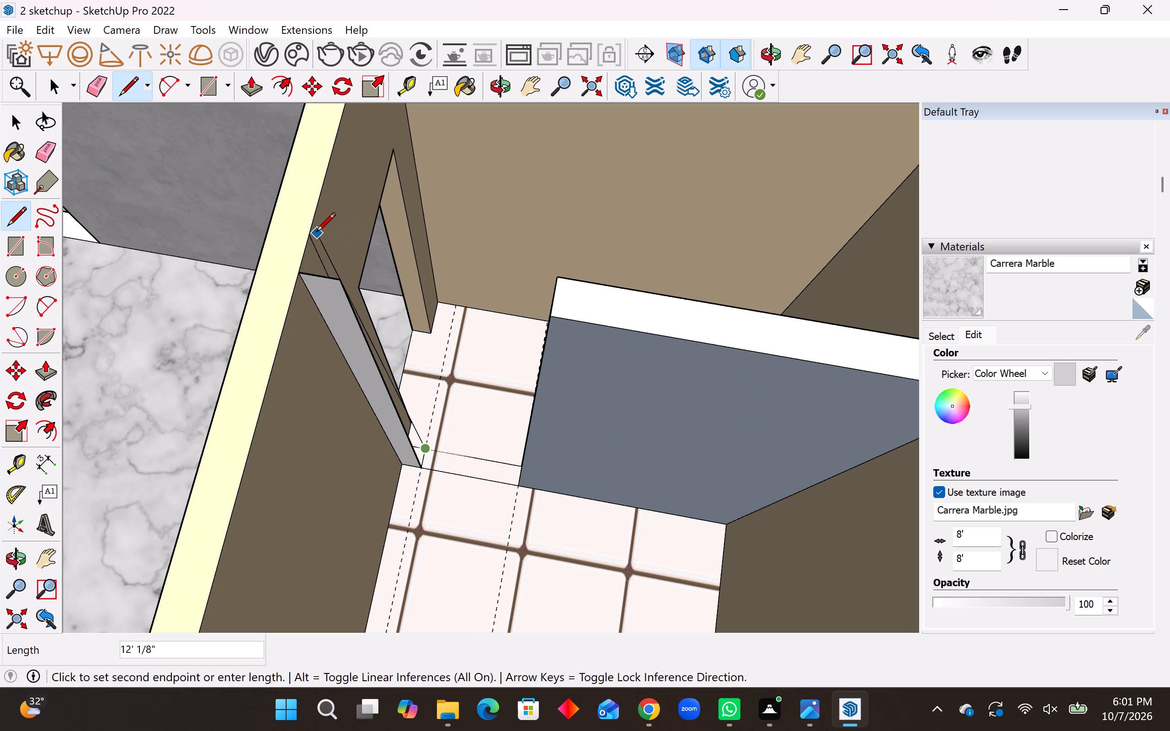
{"action": "left_click", "coordinate": [349, 239]}
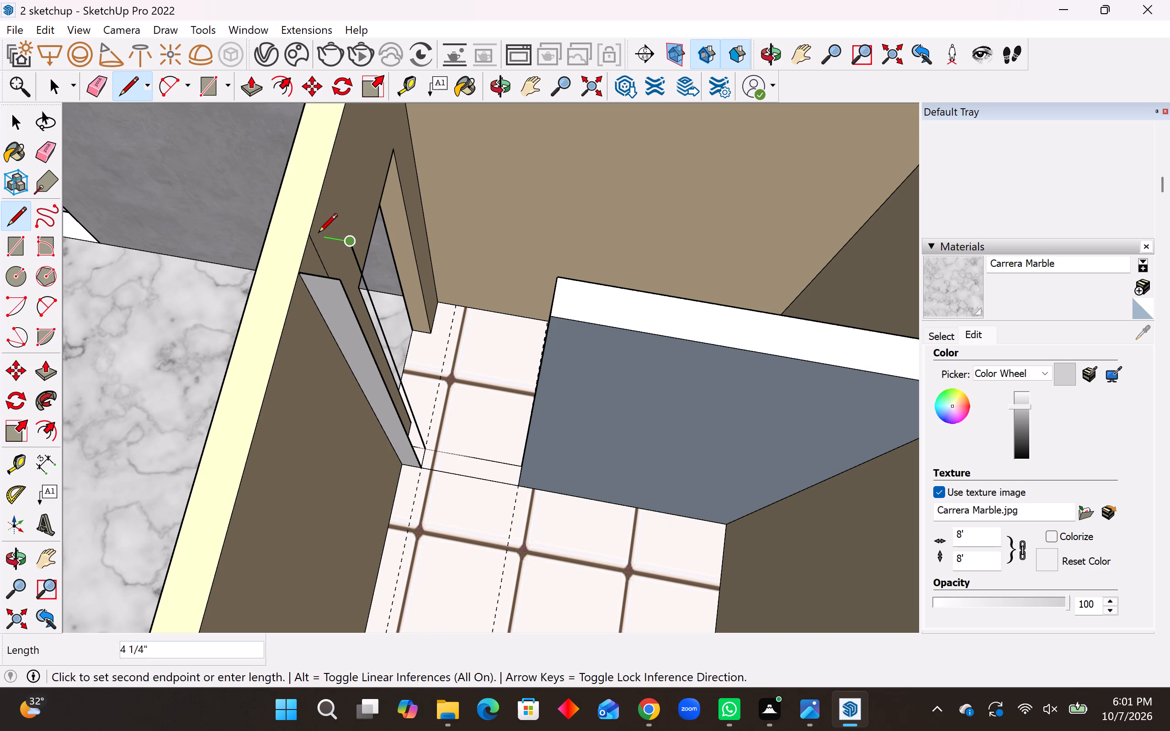
{"action": "left_click", "coordinate": [315, 234]}
{"action": "left_click", "coordinate": [347, 246]}
{"action": "left_click", "coordinate": [337, 281]}
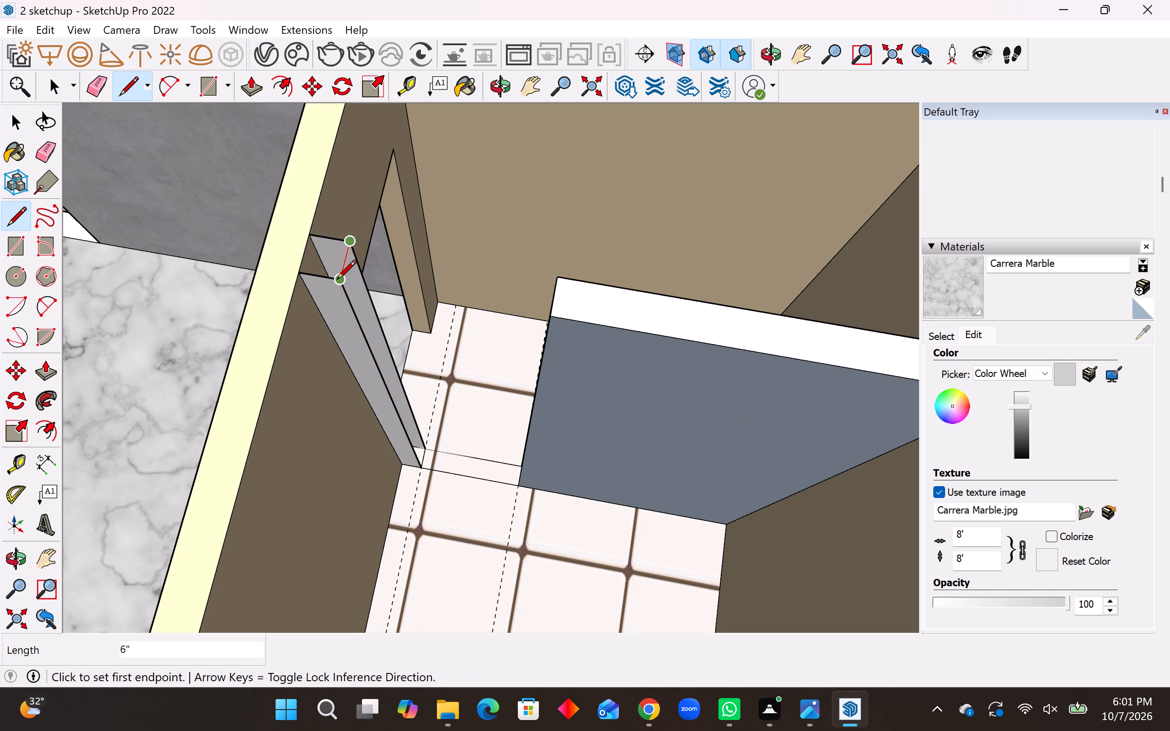
Delete the horizontal face covering the hall around the front-wall stub's top.
{"action": "key", "text": "space"}
{"action": "left_click_drag", "start_coordinate": [444, 391], "coordinate": [439, 370]}
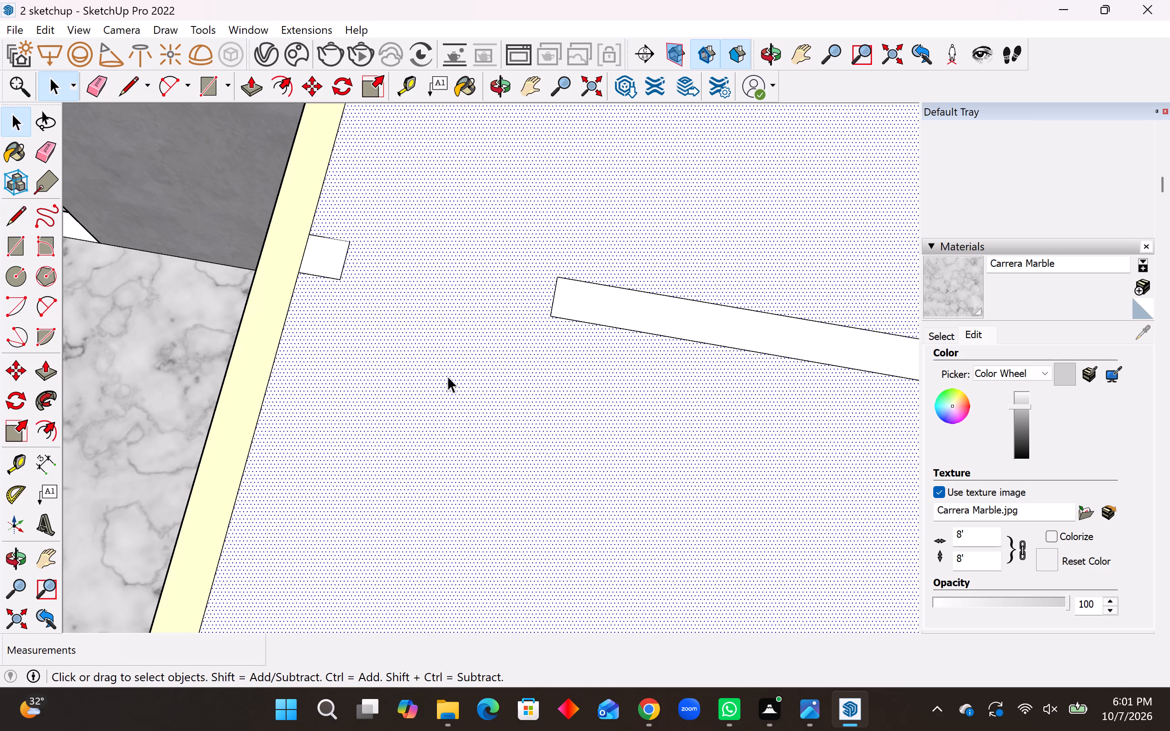
{"action": "key", "text": "Delete"}
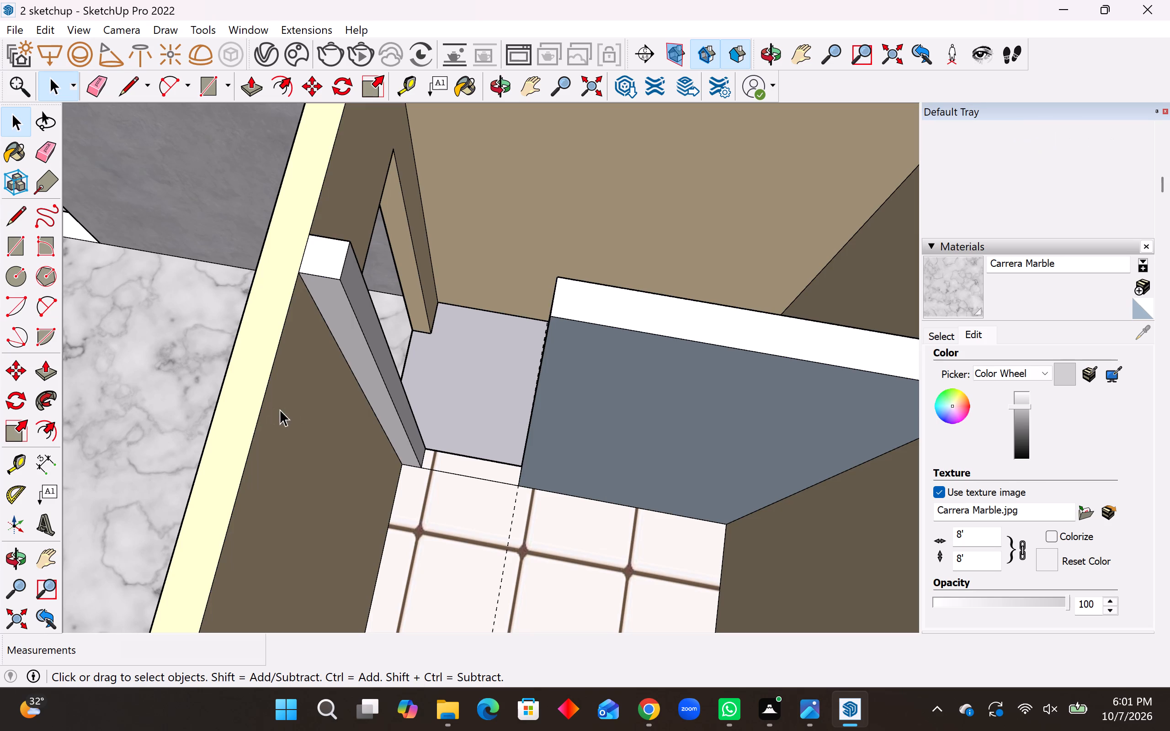
Draw a 2'6" by 6" rectangle bridging the tops of the front-wall stub and the partition panel.
{"action": "middle_click_drag", "start_coordinate": [450, 377], "coordinate": [404, 298]}
{"action": "middle_click_drag", "start_coordinate": [473, 367], "coordinate": [650, 344]}
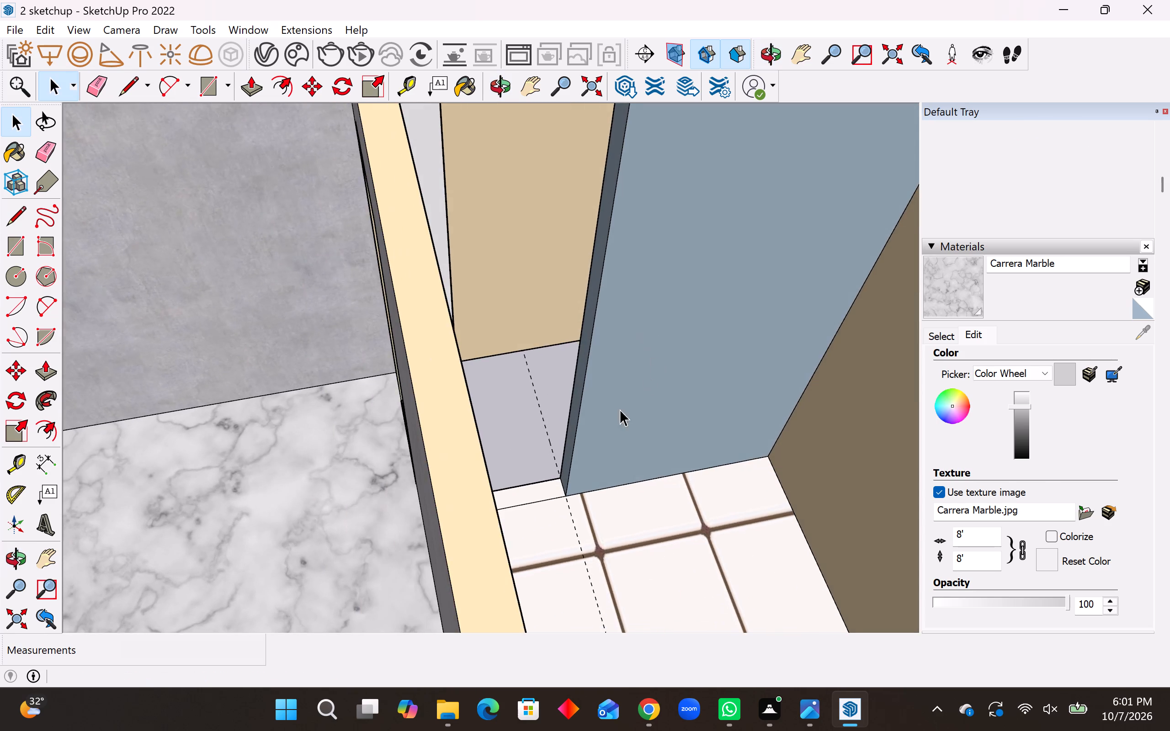
{"action": "scroll", "coordinate": [606, 429], "scroll_direction": "down", "scroll_amount": 9}
{"action": "middle_click_drag", "start_coordinate": [581, 391], "coordinate": [510, 369]}
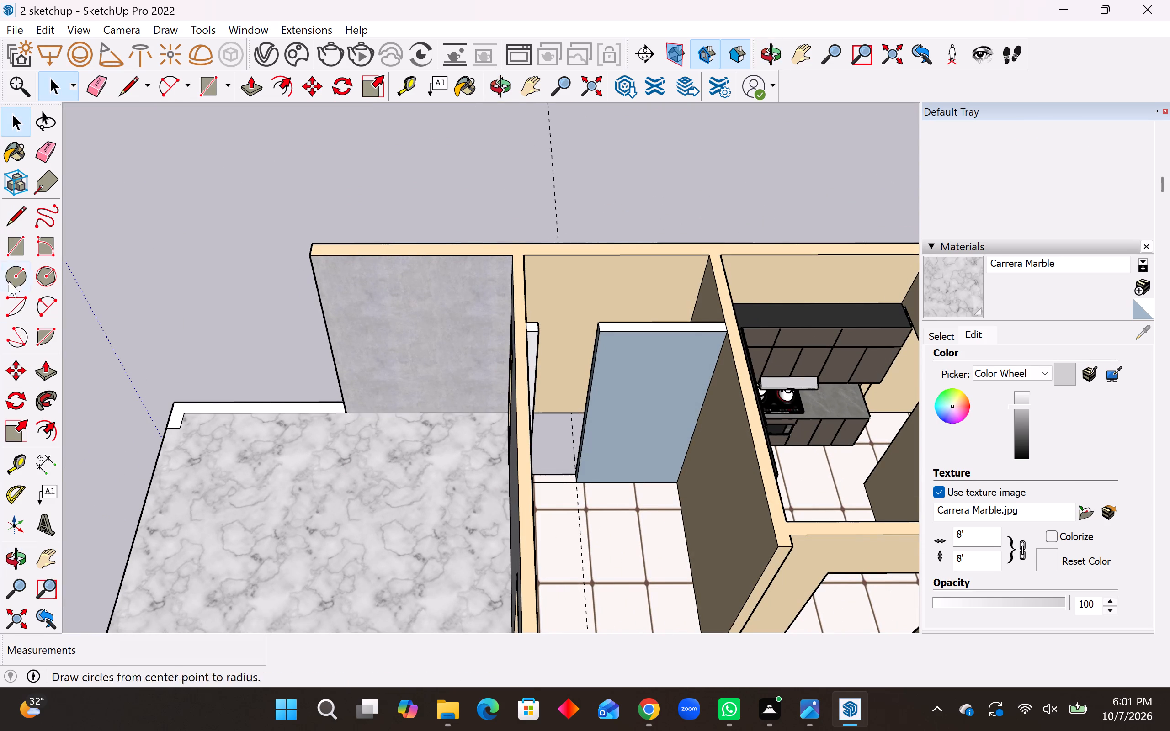
{"action": "left_click", "coordinate": [7, 241]}
{"action": "scroll", "coordinate": [553, 337], "scroll_direction": "up", "scroll_amount": 4}
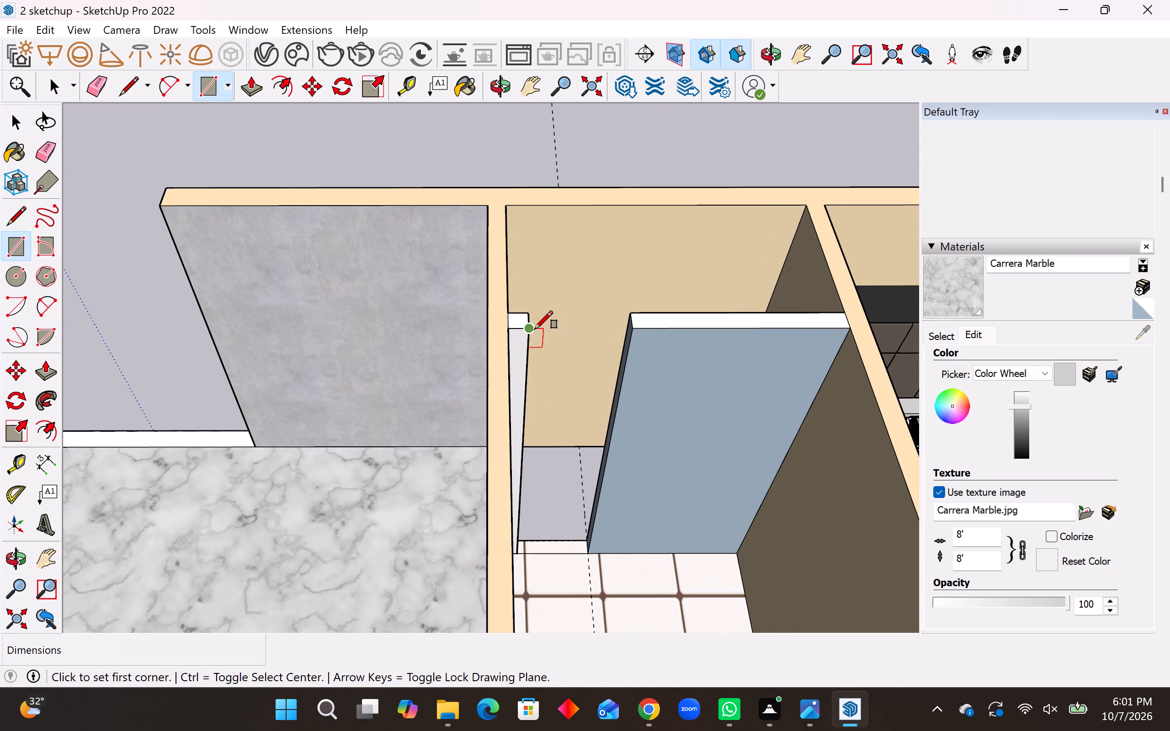
{"action": "left_click", "coordinate": [532, 329]}
{"action": "left_click", "coordinate": [633, 315]}
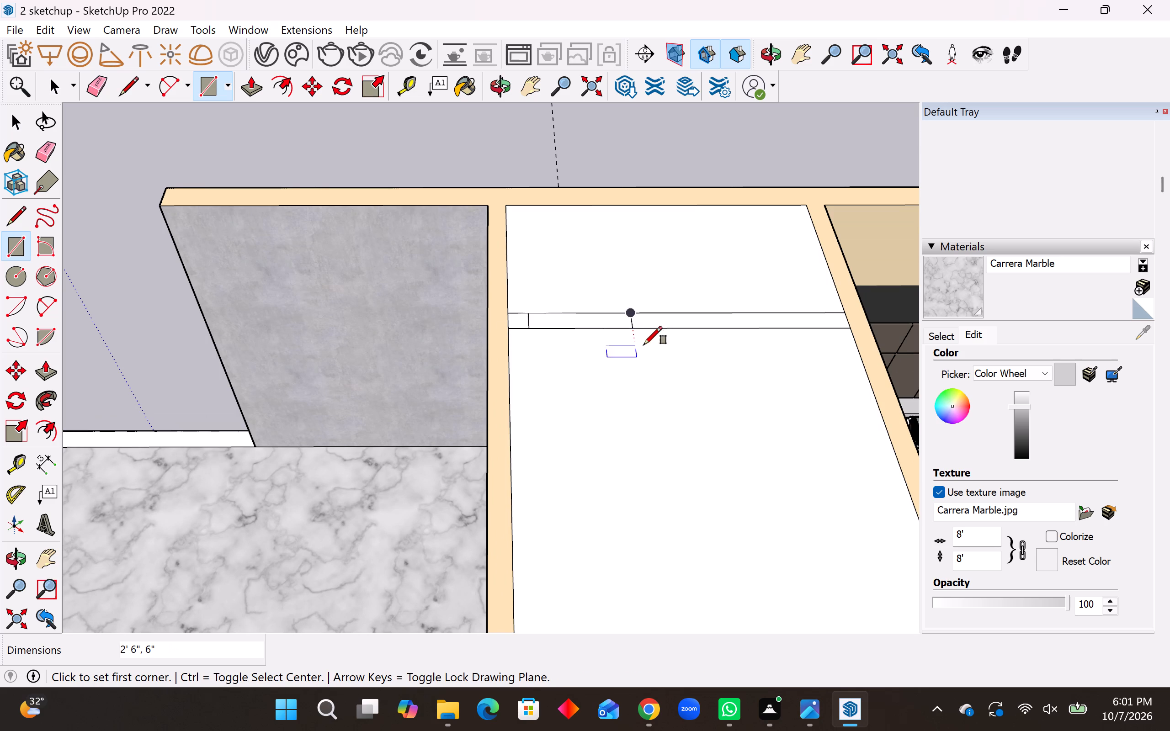
Delete the two horizontal faces covering the hall on either side of the partition's top.
{"action": "key", "text": "space"}
{"action": "left_click", "coordinate": [642, 425]}
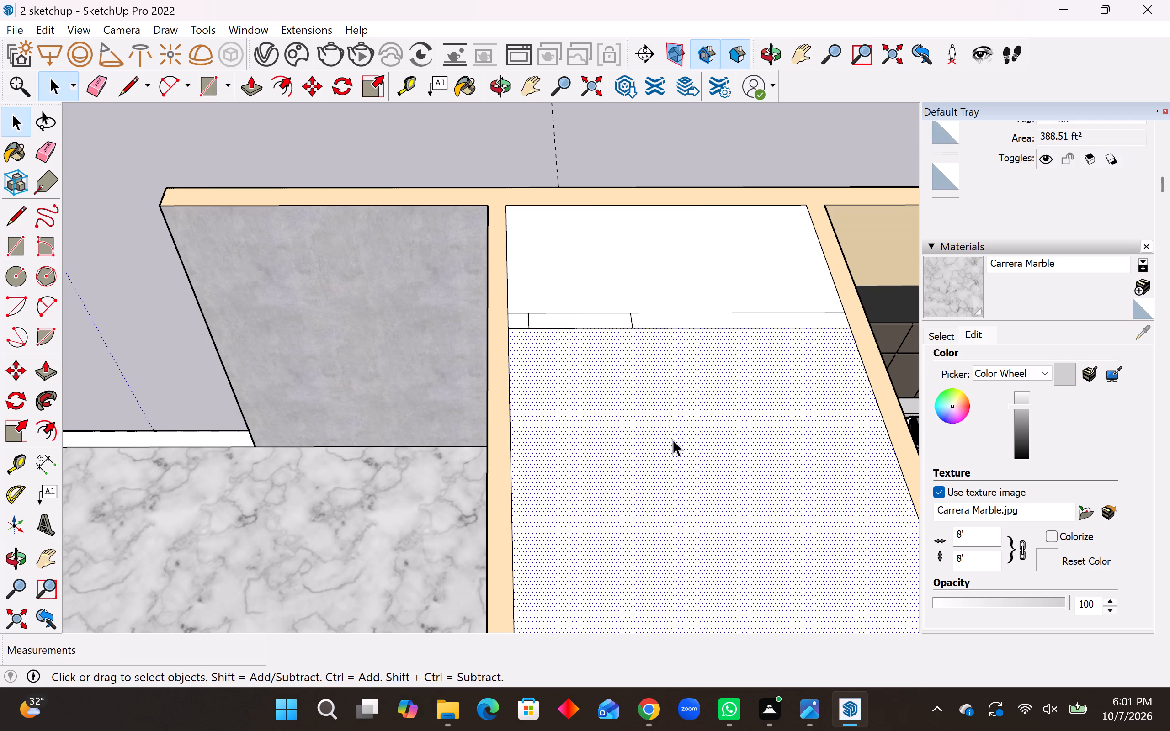
{"action": "key", "text": "Delete"}
{"action": "left_click", "coordinate": [653, 252]}
{"action": "key", "text": "Delete"}
Delete the near and far vertical faces filling the 2'6" opening between the front-wall stub and the partition panel.
{"action": "left_click", "coordinate": [589, 399]}
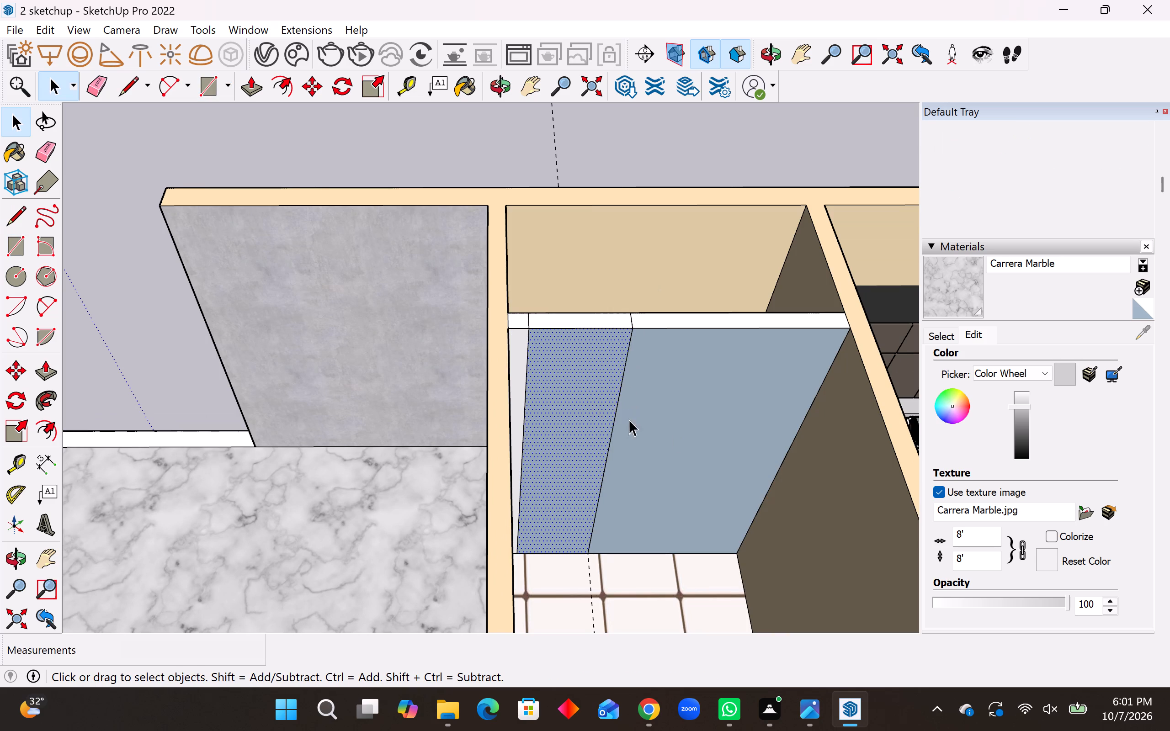
{"action": "key", "text": "Delete"}
{"action": "middle_click_drag", "start_coordinate": [601, 400], "coordinate": [605, 323]}
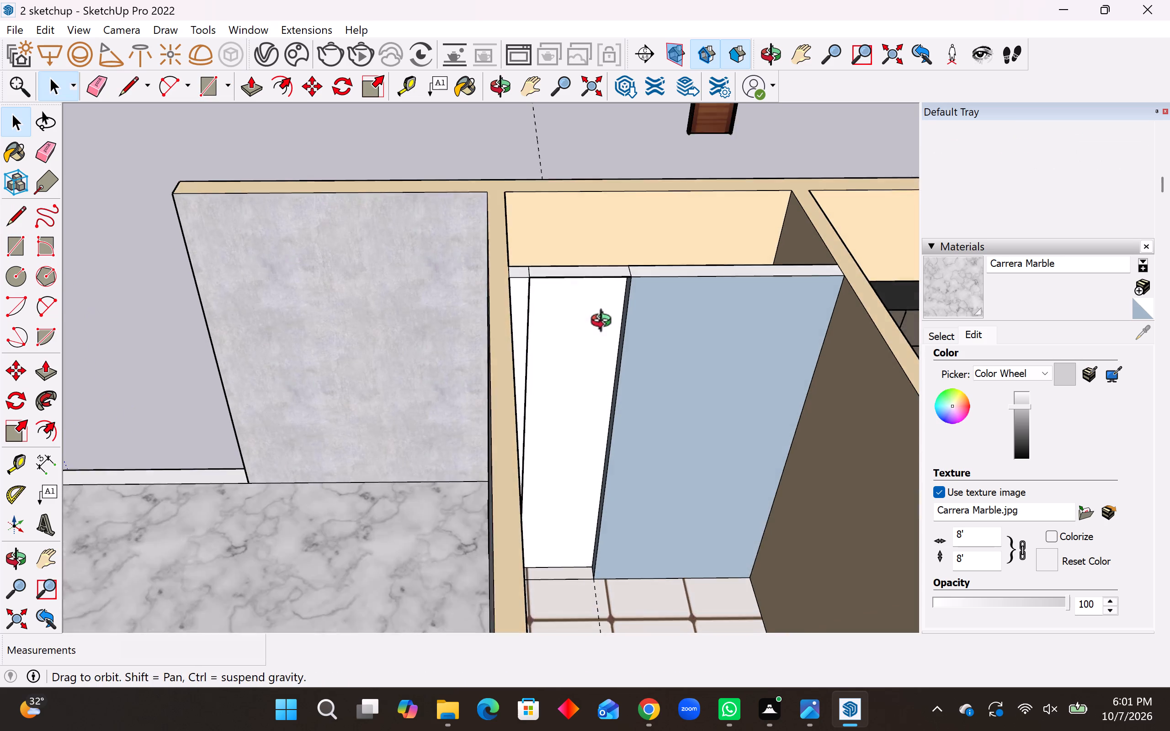
{"action": "middle_click_drag", "start_coordinate": [605, 323], "coordinate": [606, 298]}
{"action": "middle_click_drag", "start_coordinate": [573, 330], "coordinate": [514, 282]}
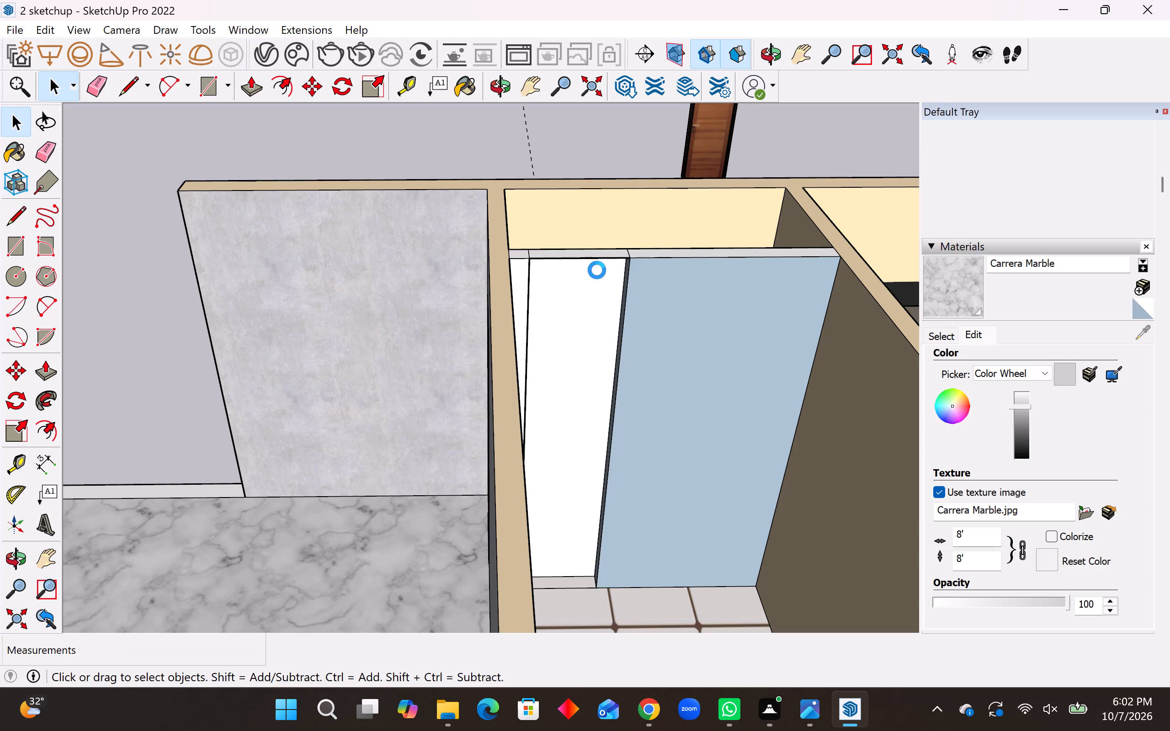
{"action": "left_click", "coordinate": [562, 297]}
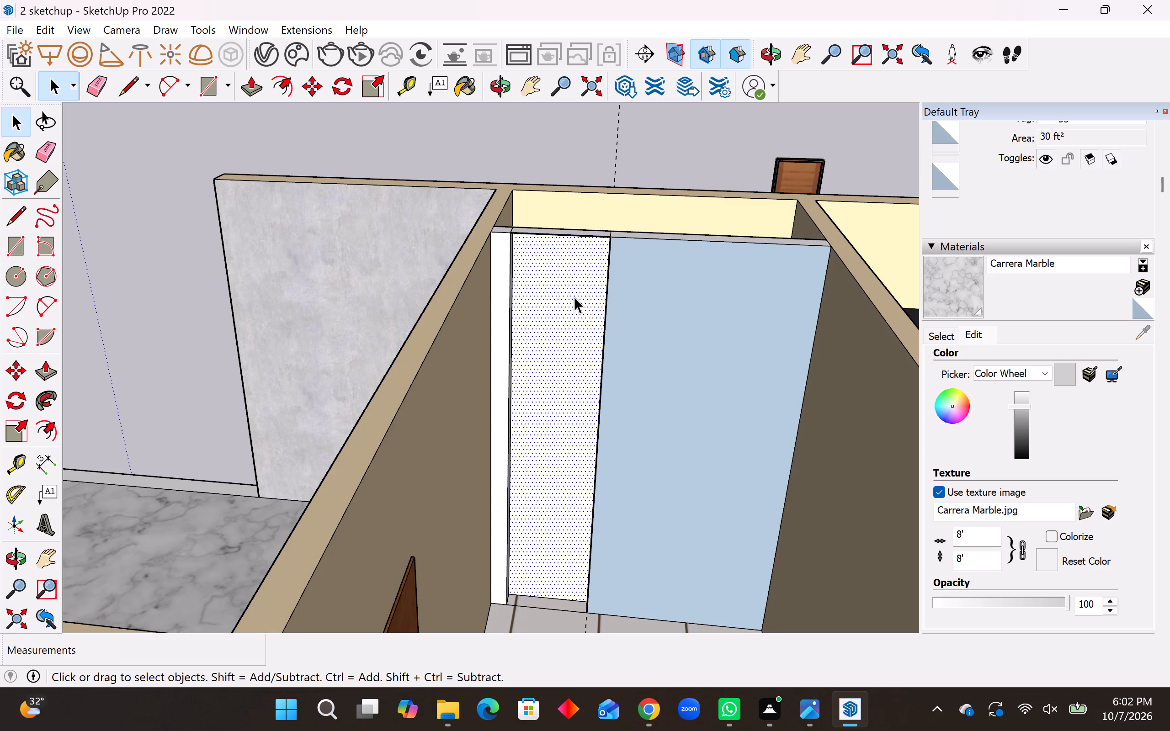
{"action": "key", "text": "Delete"}
Erase the far edge of the floor strip inside the partition's opening and the dashed guide line crossing it.
{"action": "middle_click_drag", "start_coordinate": [580, 322], "coordinate": [636, 290]}
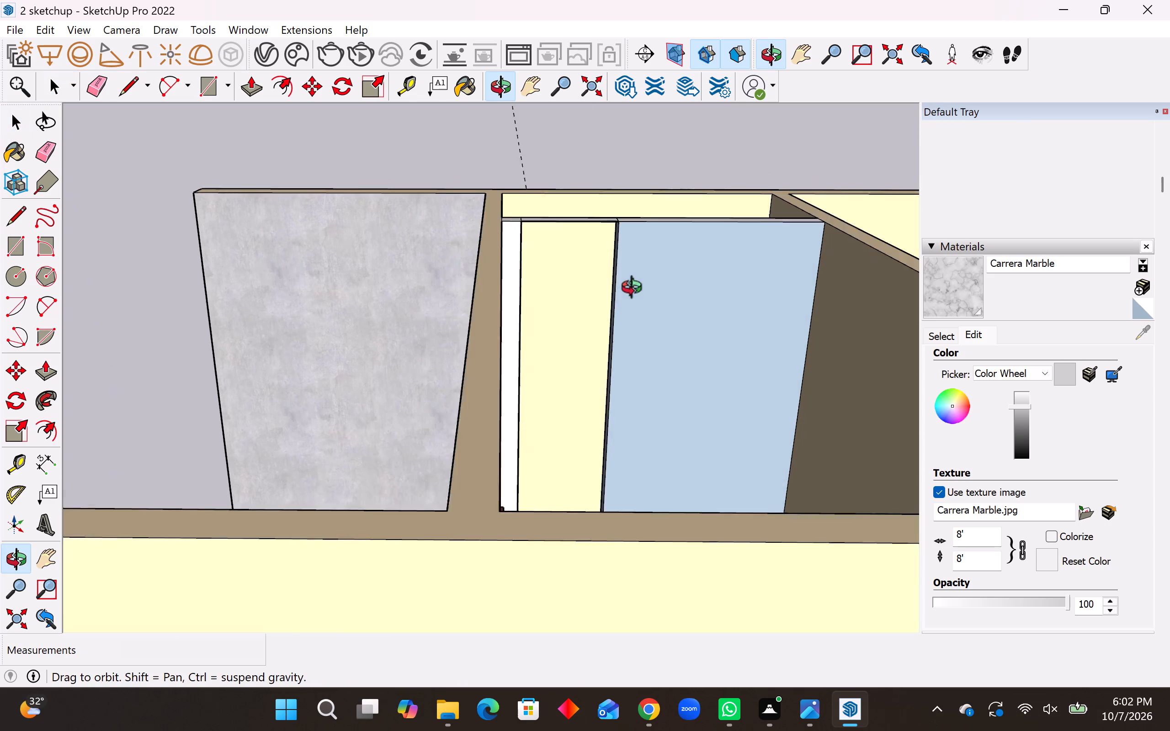
{"action": "middle_click_drag", "start_coordinate": [636, 290], "coordinate": [643, 363]}
{"action": "scroll", "coordinate": [598, 450], "scroll_direction": "up", "scroll_amount": 8}
{"action": "middle_click_drag", "start_coordinate": [600, 383], "coordinate": [664, 549]}
{"action": "scroll", "coordinate": [669, 489], "scroll_direction": "down", "scroll_amount": 15}
{"action": "middle_click_drag", "start_coordinate": [667, 476], "coordinate": [660, 586]}
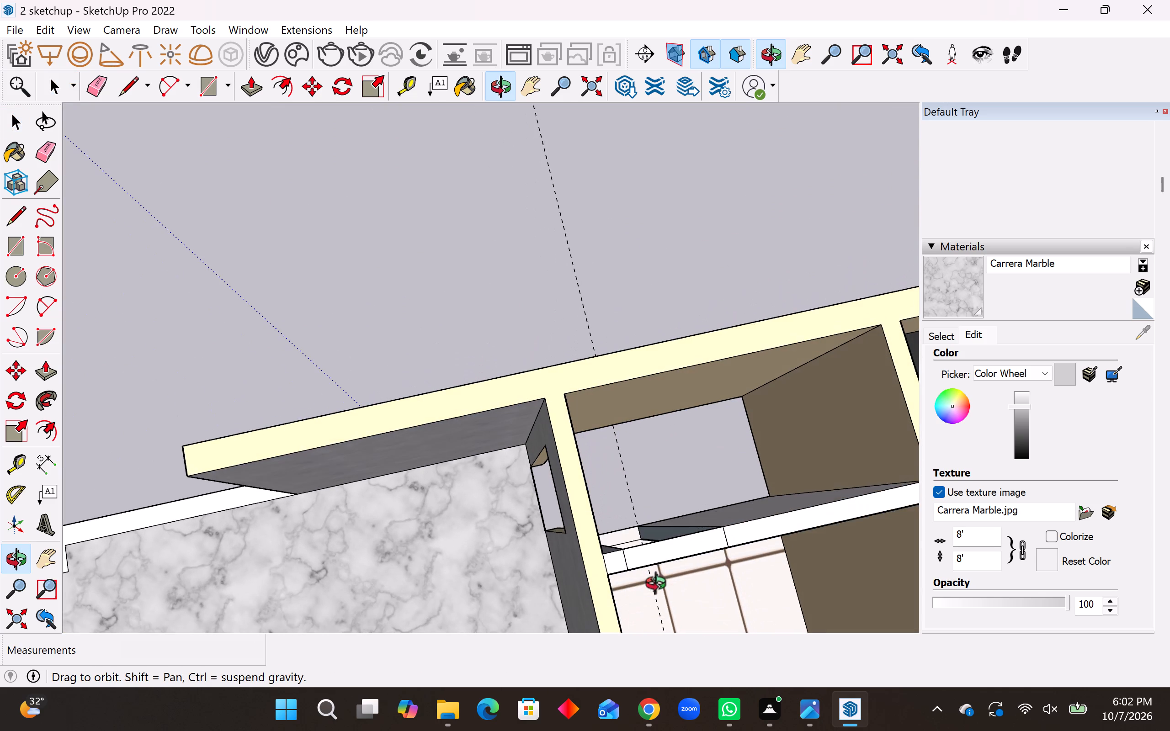
{"action": "middle_click_drag", "start_coordinate": [660, 586], "coordinate": [627, 577]}
{"action": "left_click", "coordinate": [43, 143]}
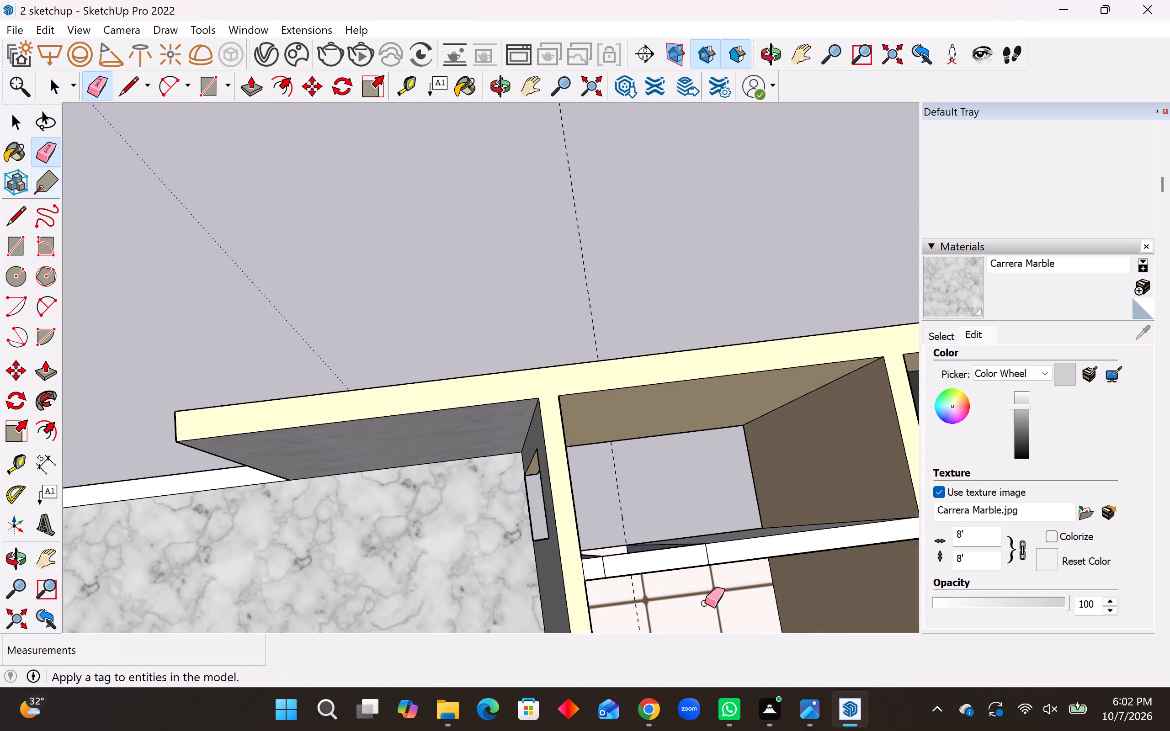
{"action": "scroll", "coordinate": [622, 577], "scroll_direction": "up", "scroll_amount": 7}
{"action": "middle_click_drag", "start_coordinate": [592, 534], "coordinate": [594, 561]}
{"action": "scroll", "coordinate": [622, 524], "scroll_direction": "up", "scroll_amount": 3}
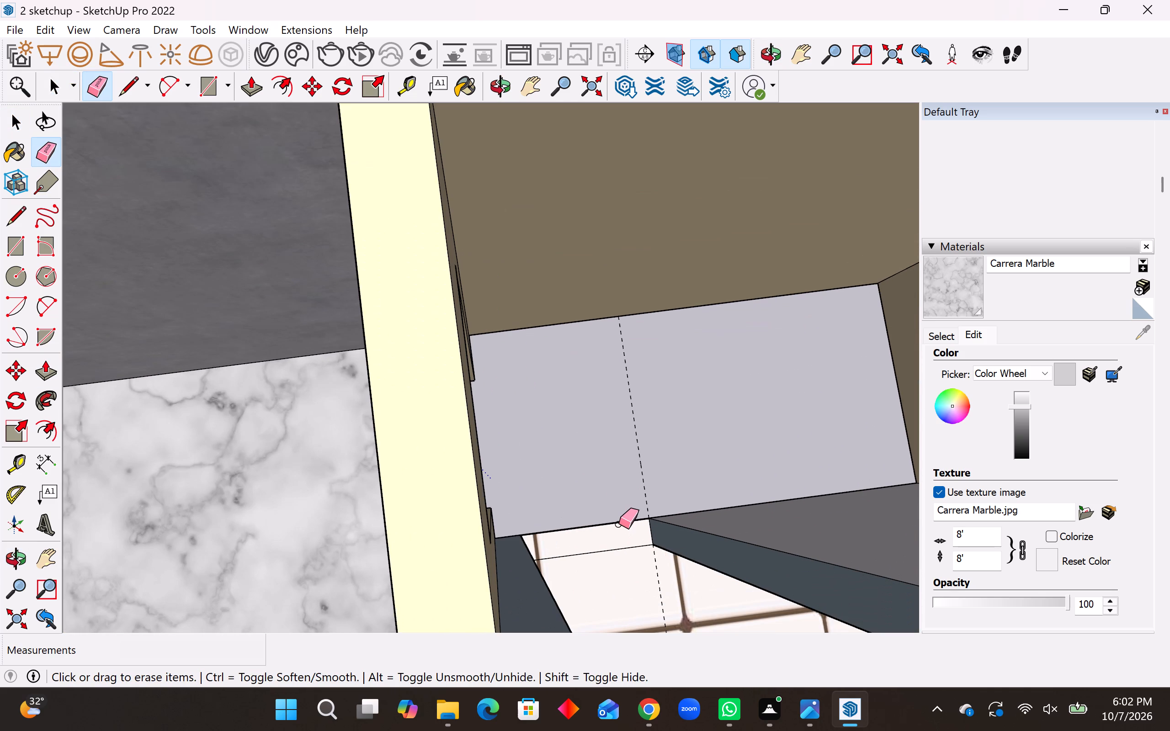
{"action": "left_click", "coordinate": [619, 524]}
{"action": "left_click", "coordinate": [619, 522]}
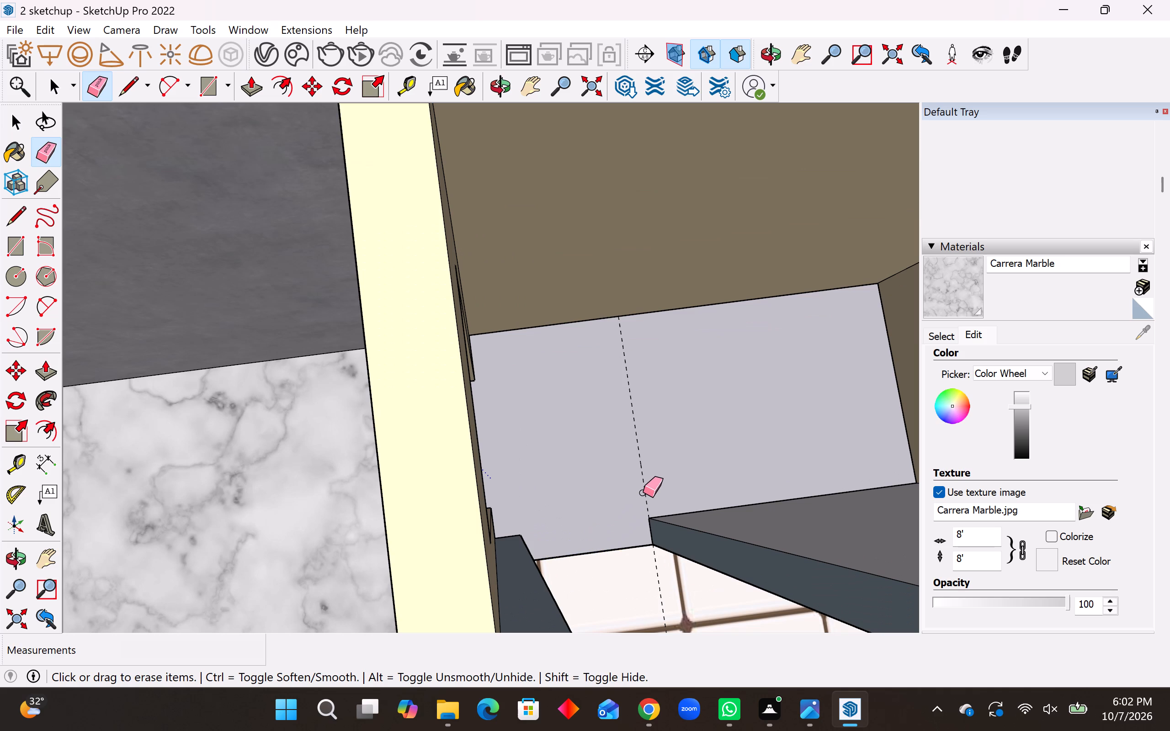
{"action": "left_click", "coordinate": [646, 492]}
{"action": "left_click", "coordinate": [643, 492]}
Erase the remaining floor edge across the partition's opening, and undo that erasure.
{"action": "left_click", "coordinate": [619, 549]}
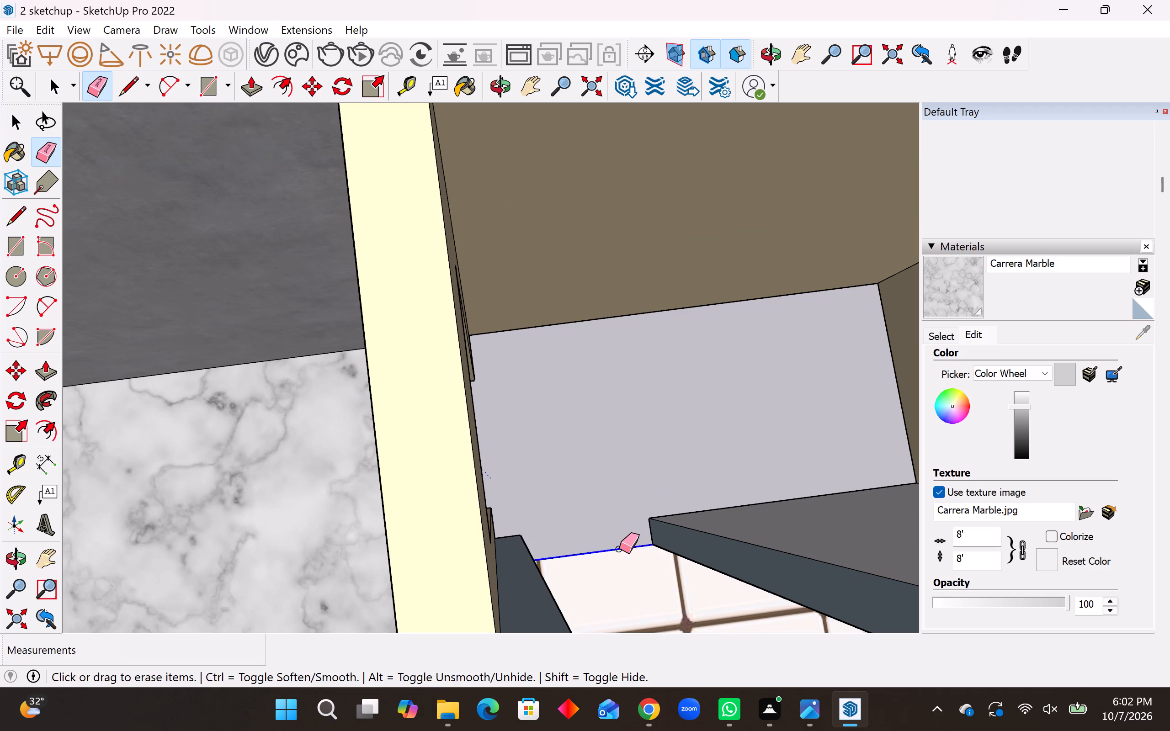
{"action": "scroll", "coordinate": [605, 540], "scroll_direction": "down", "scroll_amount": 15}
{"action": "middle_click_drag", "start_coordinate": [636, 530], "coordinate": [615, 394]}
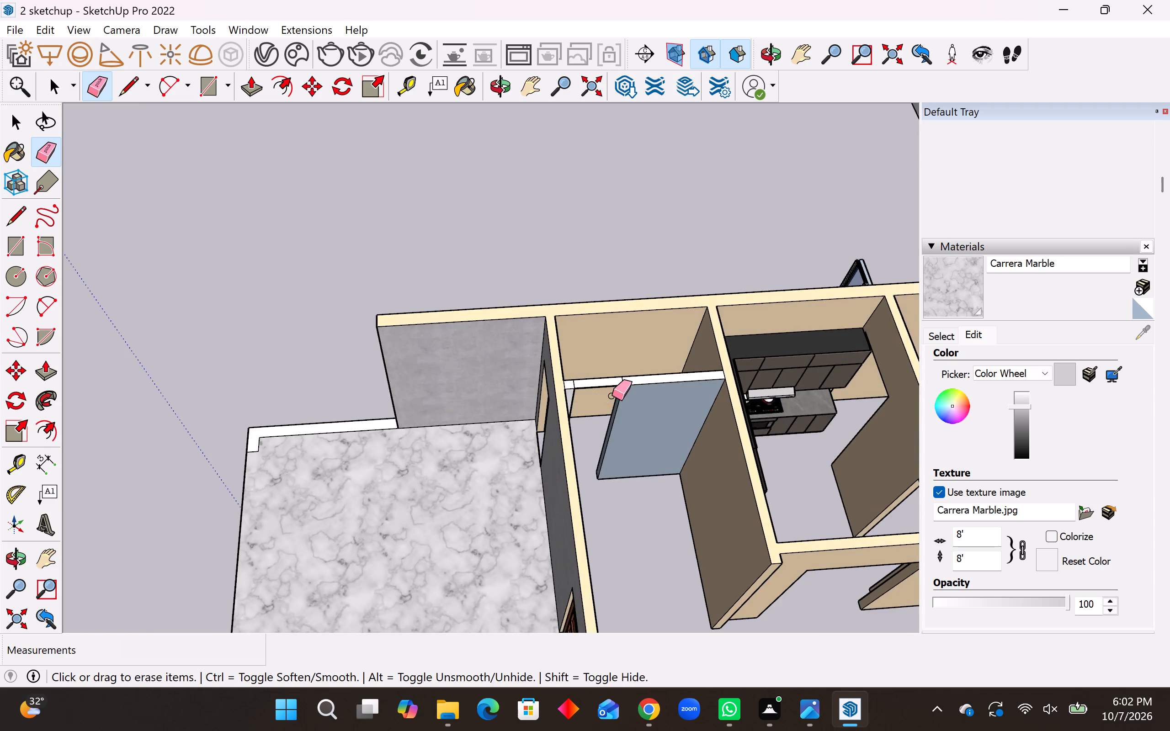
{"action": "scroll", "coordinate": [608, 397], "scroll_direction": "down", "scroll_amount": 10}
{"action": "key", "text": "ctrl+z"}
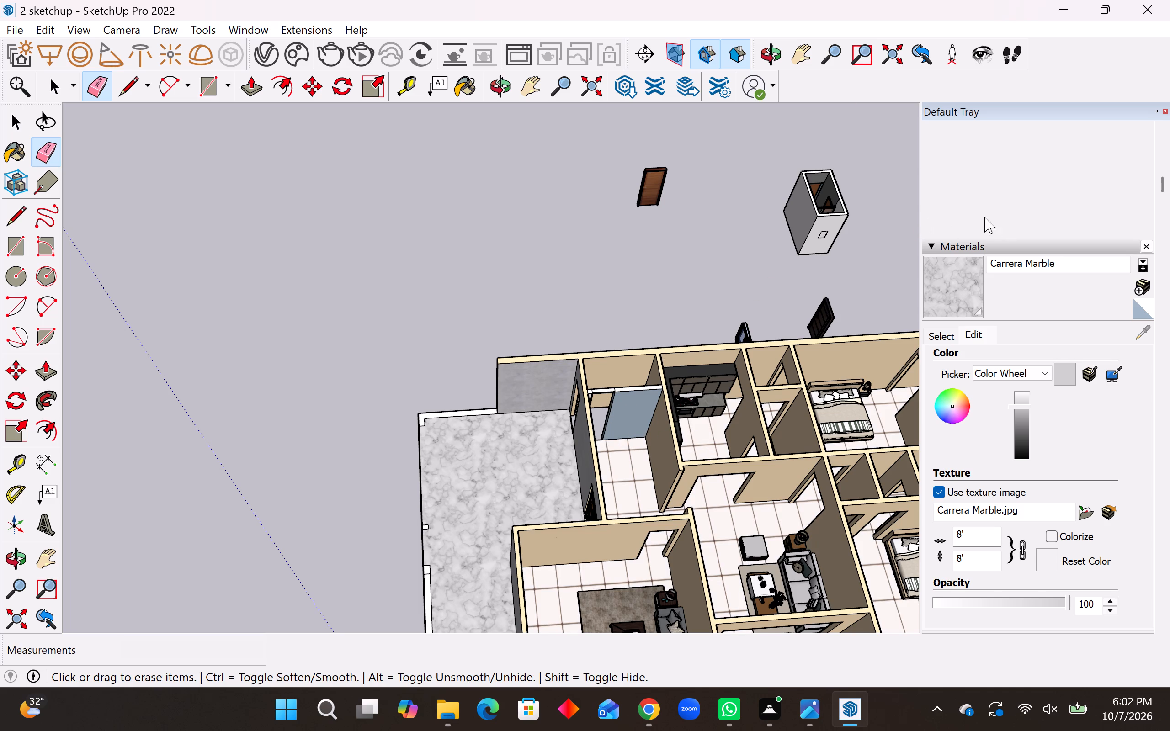
Push/Pull the underside of the strip bridging the top of the partition's opening down 3' to form the header.
{"action": "scroll", "coordinate": [627, 473], "scroll_direction": "up", "scroll_amount": 15}
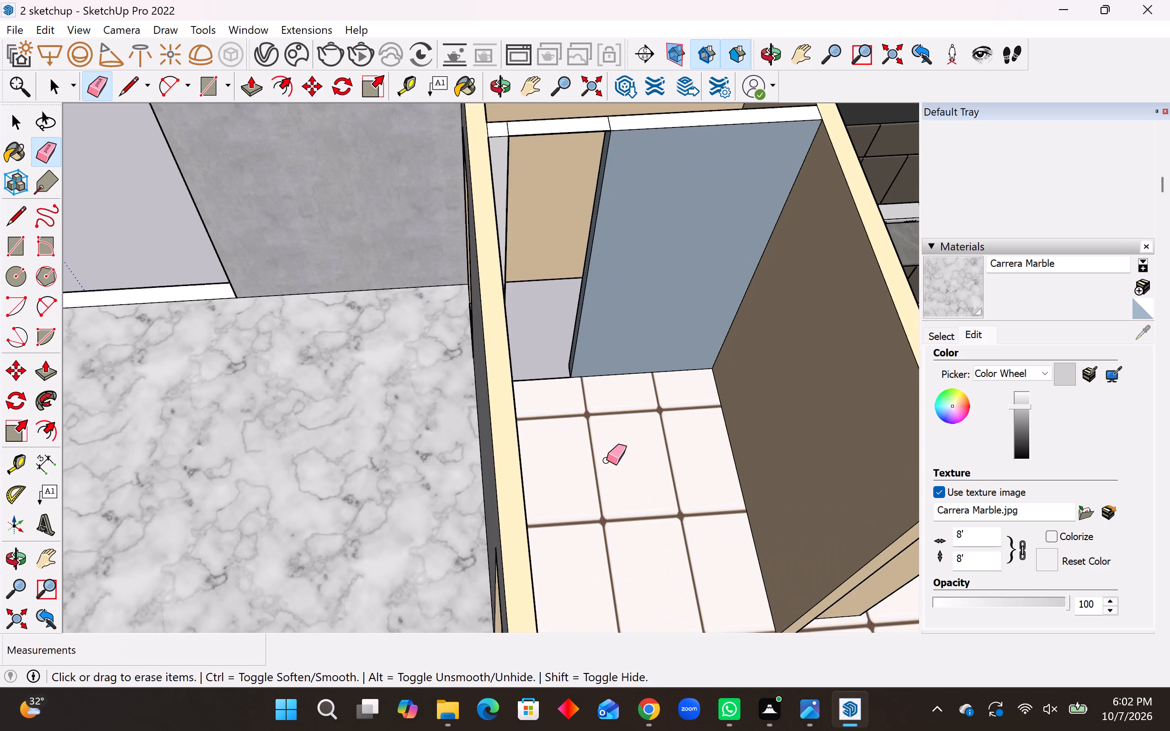
{"action": "middle_click_drag", "start_coordinate": [602, 501], "coordinate": [547, 472]}
{"action": "scroll", "coordinate": [568, 318], "scroll_direction": "down", "scroll_amount": 6}
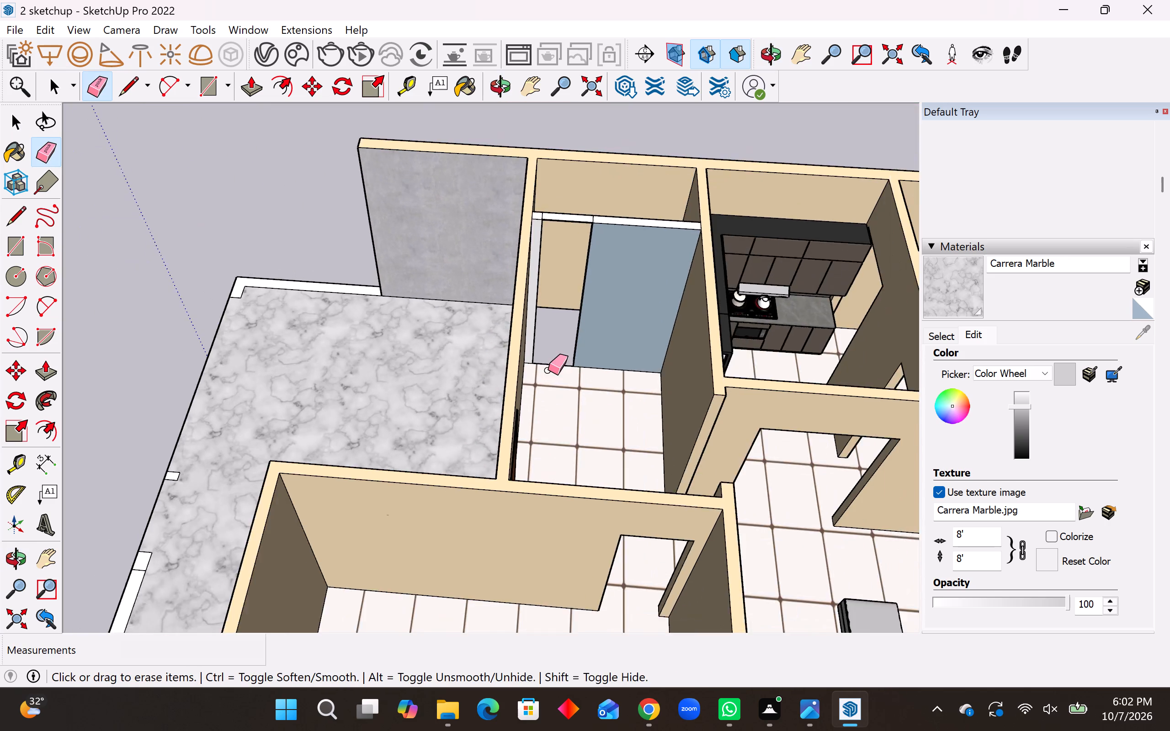
{"action": "scroll", "coordinate": [548, 370], "scroll_direction": "down", "scroll_amount": 4}
{"action": "middle_click_drag", "start_coordinate": [558, 275], "coordinate": [569, 216]}
{"action": "scroll", "coordinate": [578, 240], "scroll_direction": "up", "scroll_amount": 10}
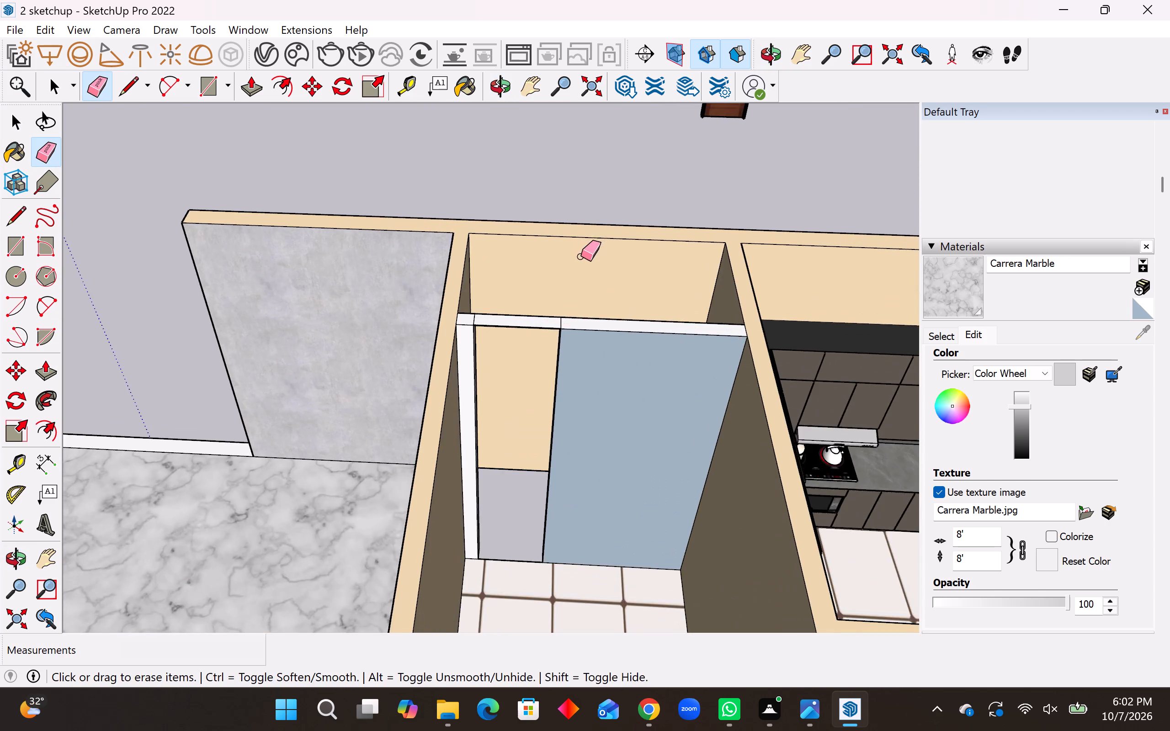
{"action": "scroll", "coordinate": [581, 256], "scroll_direction": "up", "scroll_amount": 5}
{"action": "middle_click_drag", "start_coordinate": [451, 392], "coordinate": [466, 185]}
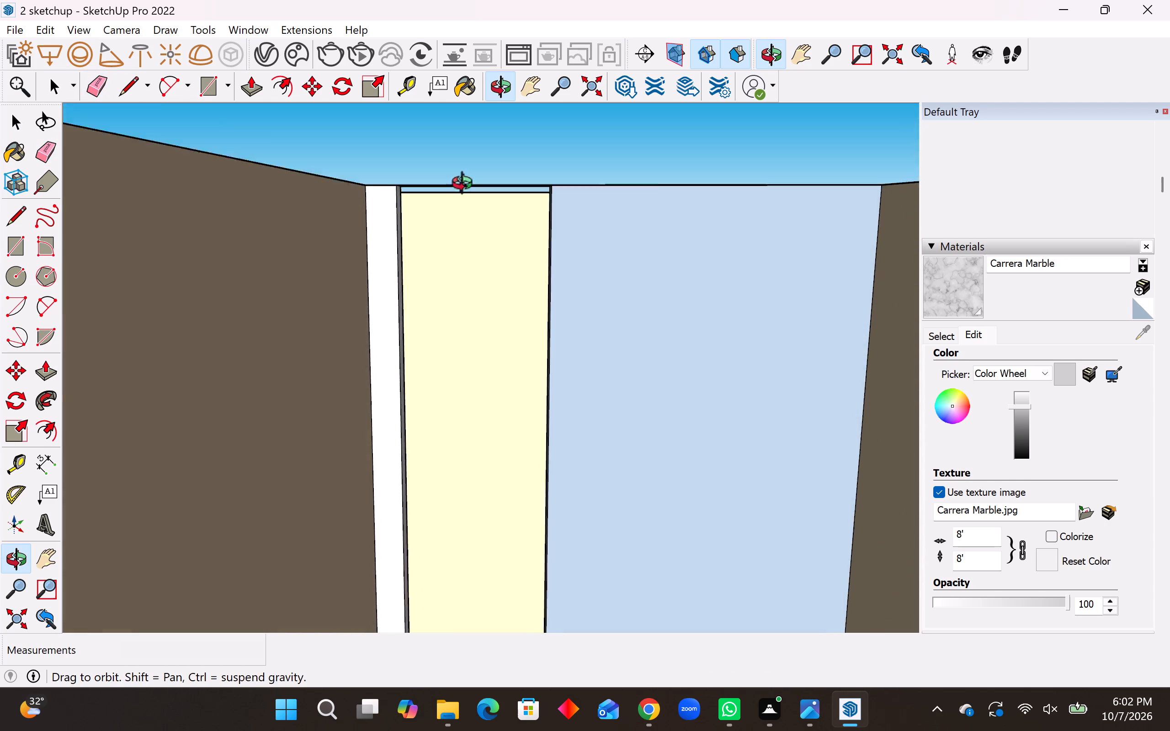
{"action": "middle_click_drag", "start_coordinate": [466, 185], "coordinate": [477, 145]}
{"action": "scroll", "coordinate": [489, 158], "scroll_direction": "up", "scroll_amount": 2}
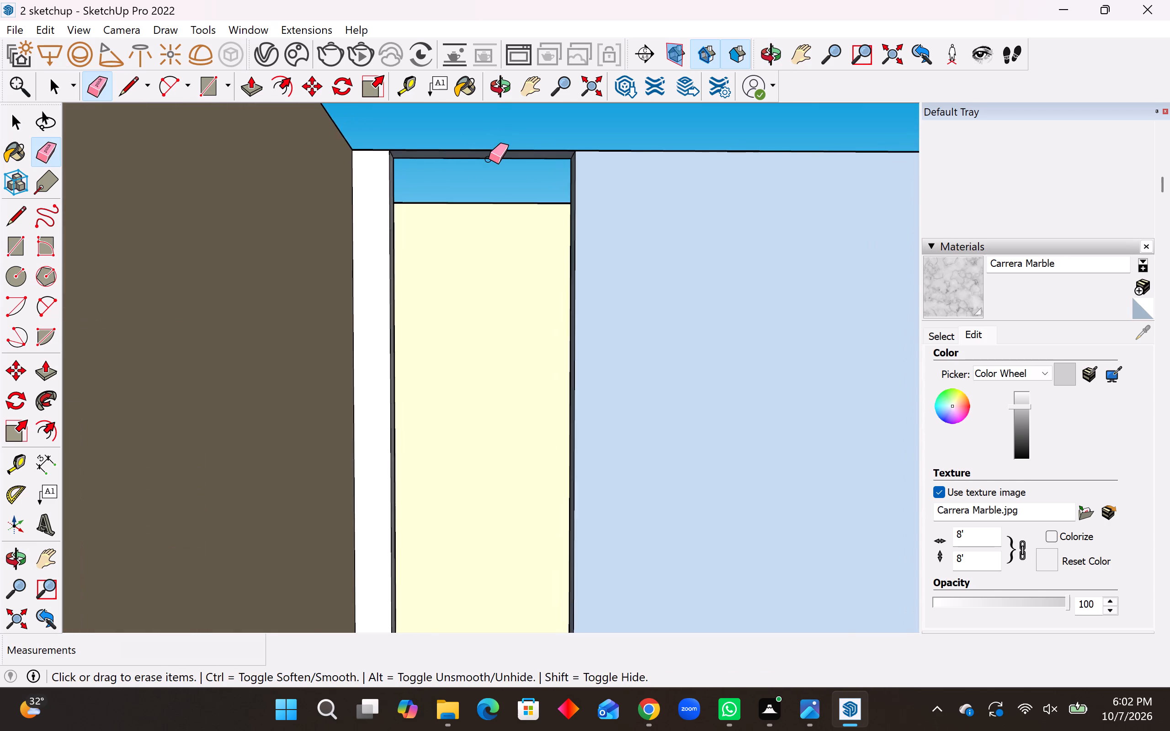
{"action": "scroll", "coordinate": [489, 159], "scroll_direction": "up", "scroll_amount": 3}
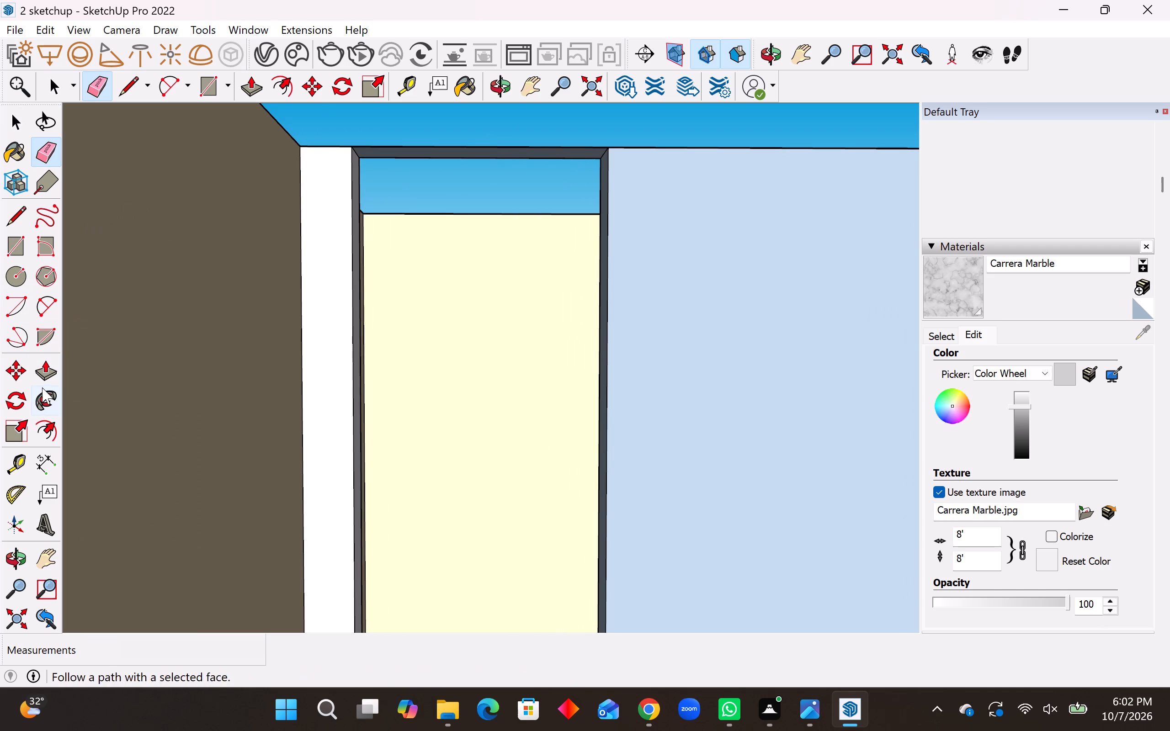
{"action": "left_click", "coordinate": [43, 381]}
{"action": "left_click", "coordinate": [408, 154]}
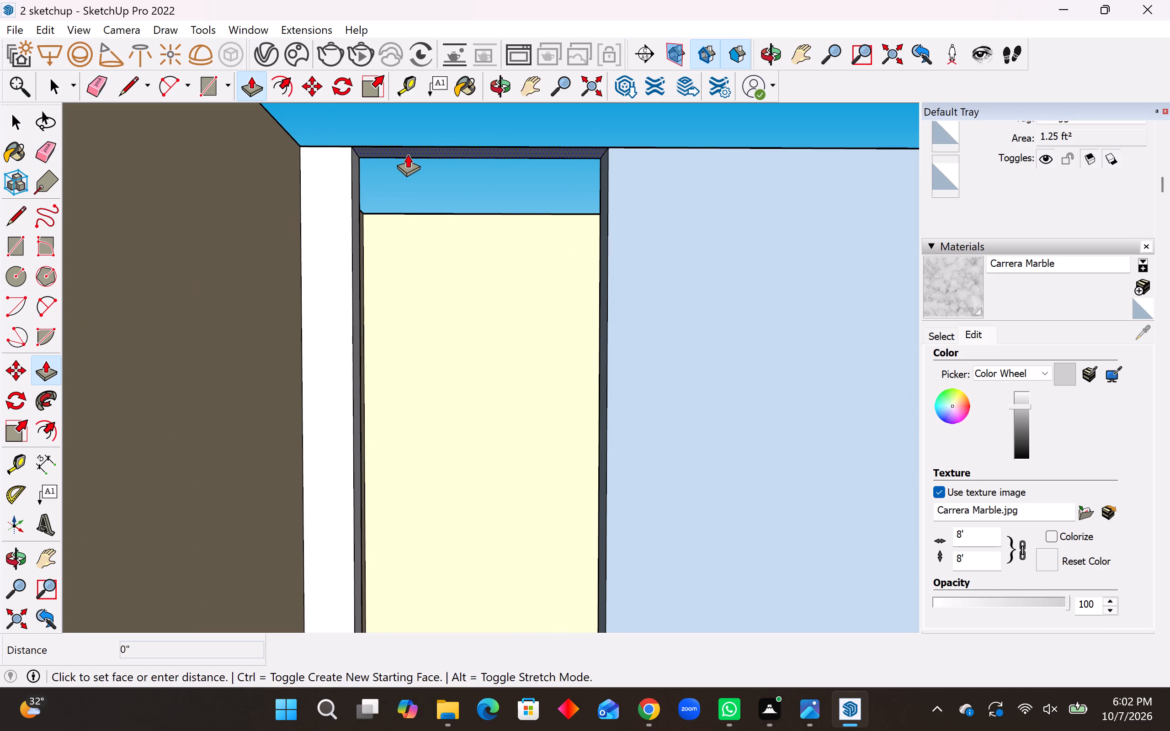
{"action": "type", "text": "3'"}
{"action": "key", "text": "Return"}
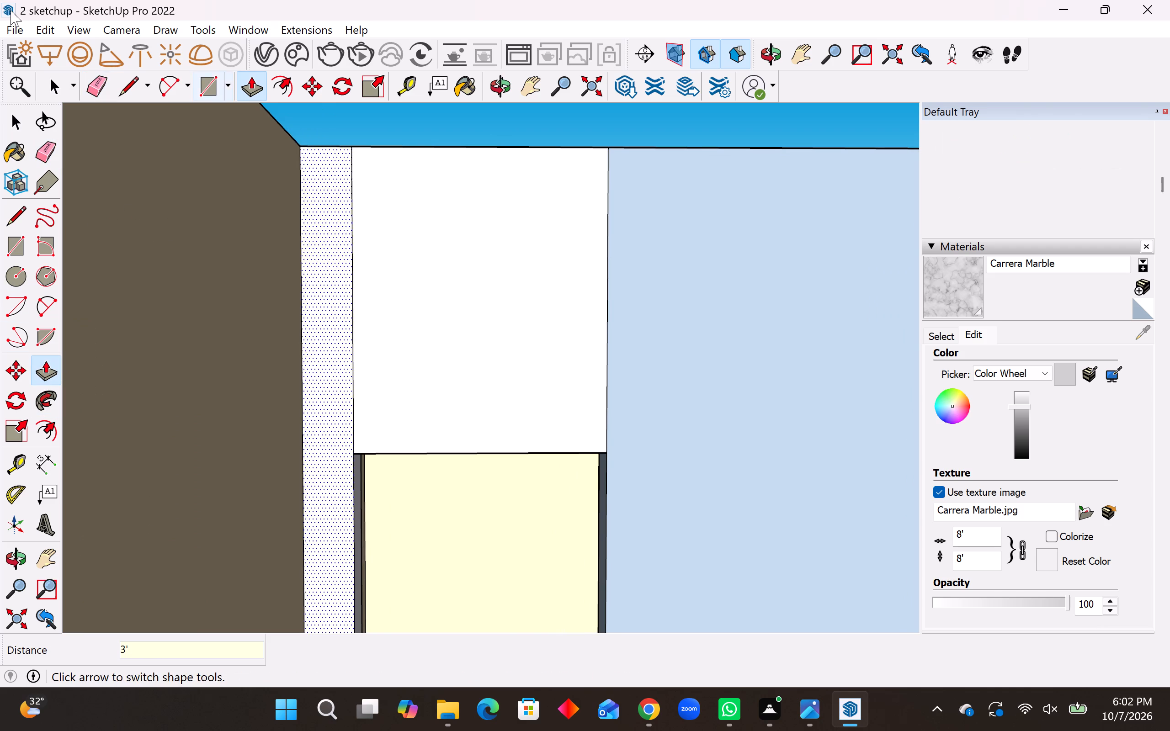
Erase the two vertical seam lines on either side of the header on the partition's hall-side face.
{"action": "left_click", "coordinate": [43, 154]}
{"action": "left_click_drag", "start_coordinate": [356, 261], "coordinate": [342, 263]}
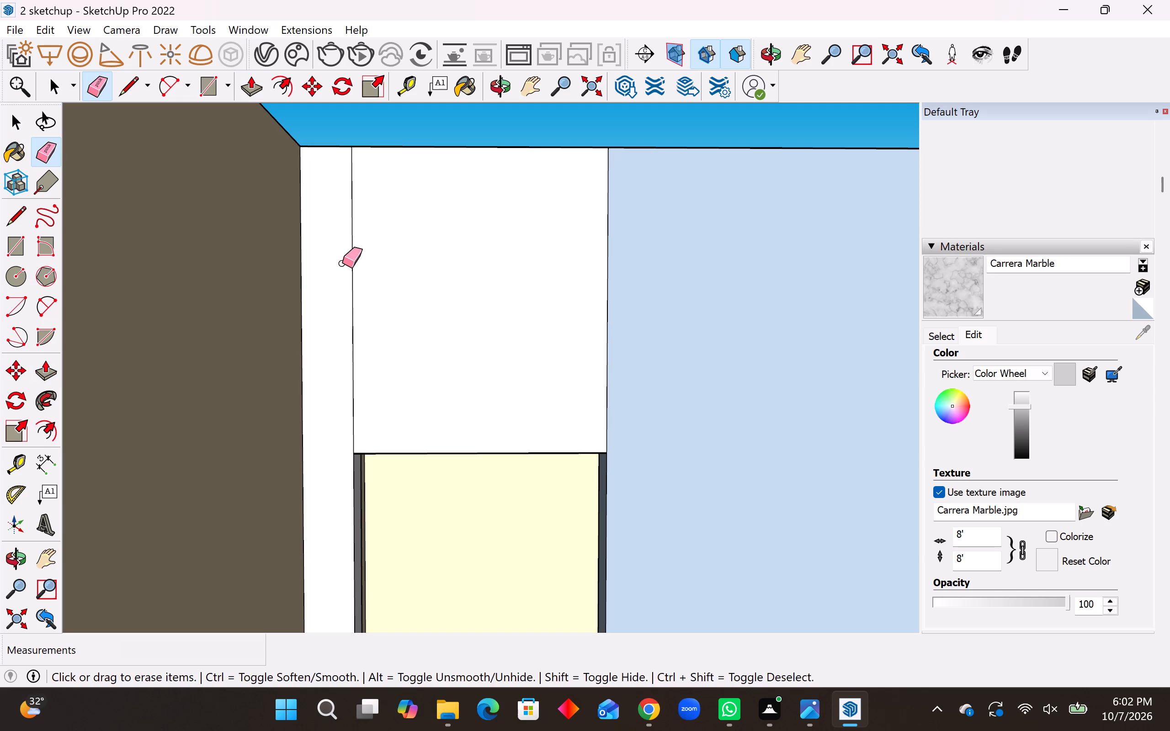
{"action": "left_click_drag", "start_coordinate": [342, 263], "coordinate": [340, 264]}
{"action": "left_click", "coordinate": [604, 293]}
{"action": "left_click_drag", "start_coordinate": [604, 293], "coordinate": [613, 292]}
{"action": "left_click_drag", "start_coordinate": [617, 296], "coordinate": [596, 296]}
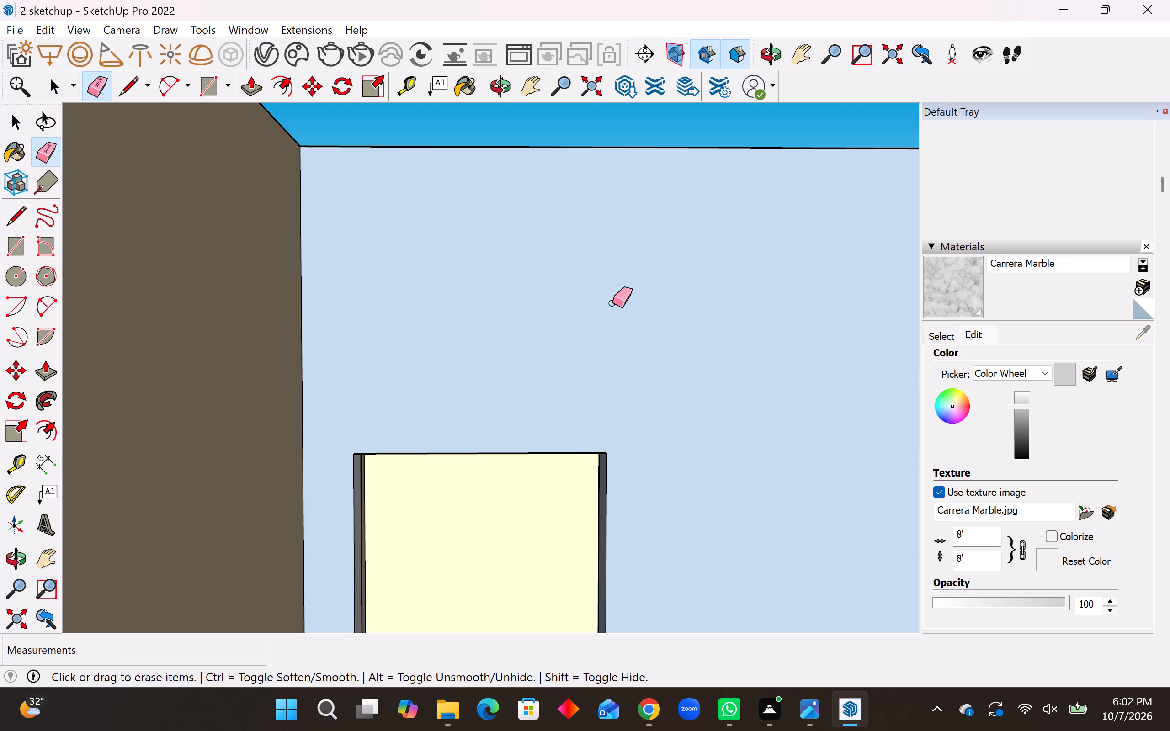
Erase the two vertical seam lines on either side of the header on the partition's opposite face.
{"action": "middle_click_drag", "start_coordinate": [612, 316], "coordinate": [597, 492]}
{"action": "scroll", "coordinate": [581, 370], "scroll_direction": "down", "scroll_amount": 6}
{"action": "middle_click_drag", "start_coordinate": [580, 336], "coordinate": [388, 501]}
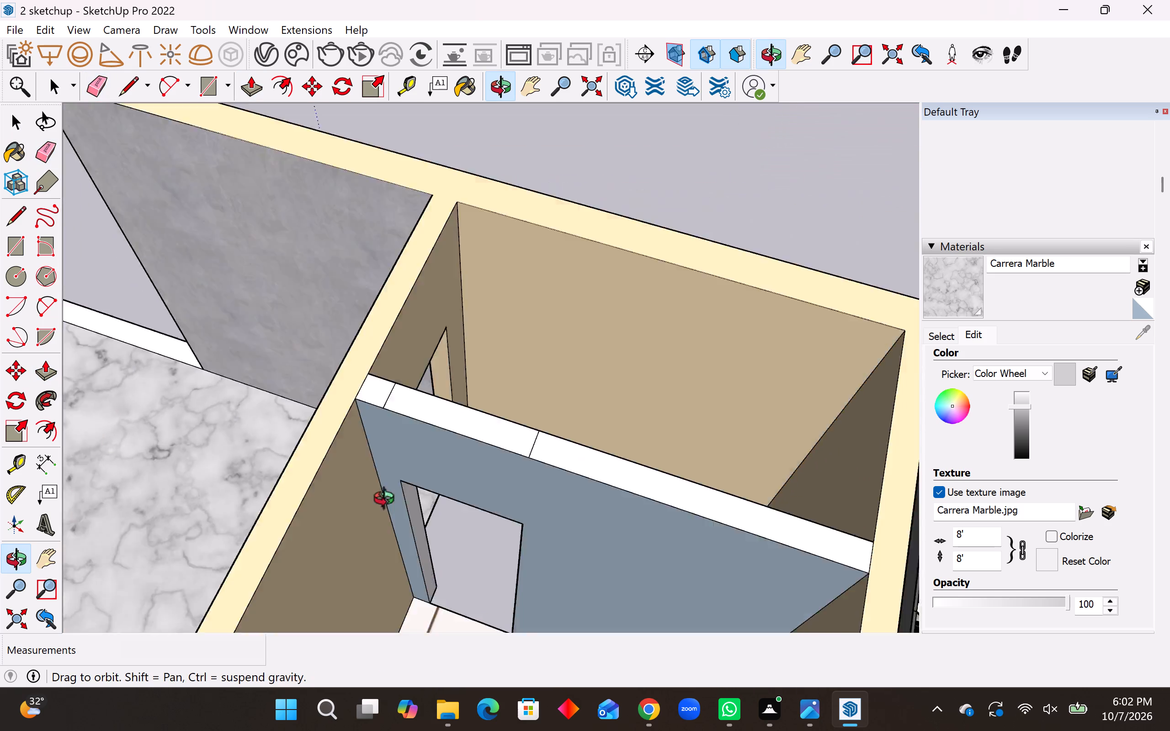
{"action": "middle_click_drag", "start_coordinate": [388, 501], "coordinate": [121, 478]}
{"action": "scroll", "coordinate": [154, 440], "scroll_direction": "down", "scroll_amount": 1}
{"action": "middle_click_drag", "start_coordinate": [472, 332], "coordinate": [267, 354]}
{"action": "scroll", "coordinate": [233, 313], "scroll_direction": "up", "scroll_amount": 4}
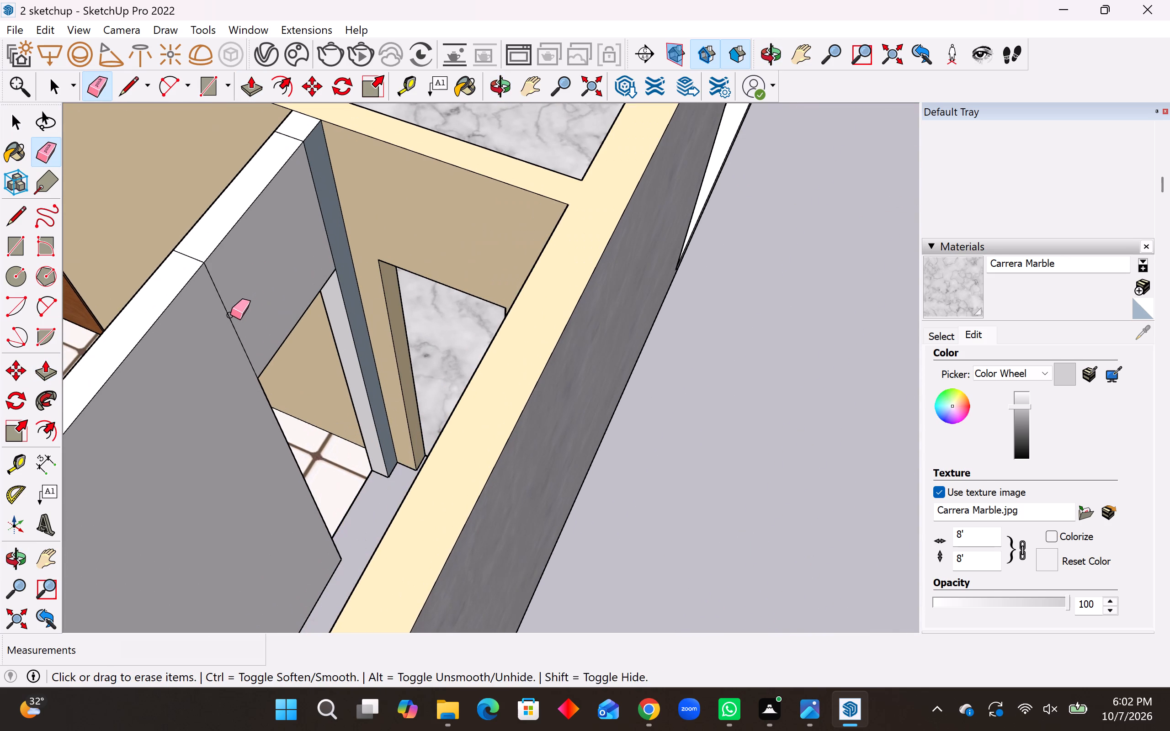
{"action": "left_click_drag", "start_coordinate": [233, 321], "coordinate": [323, 219]}
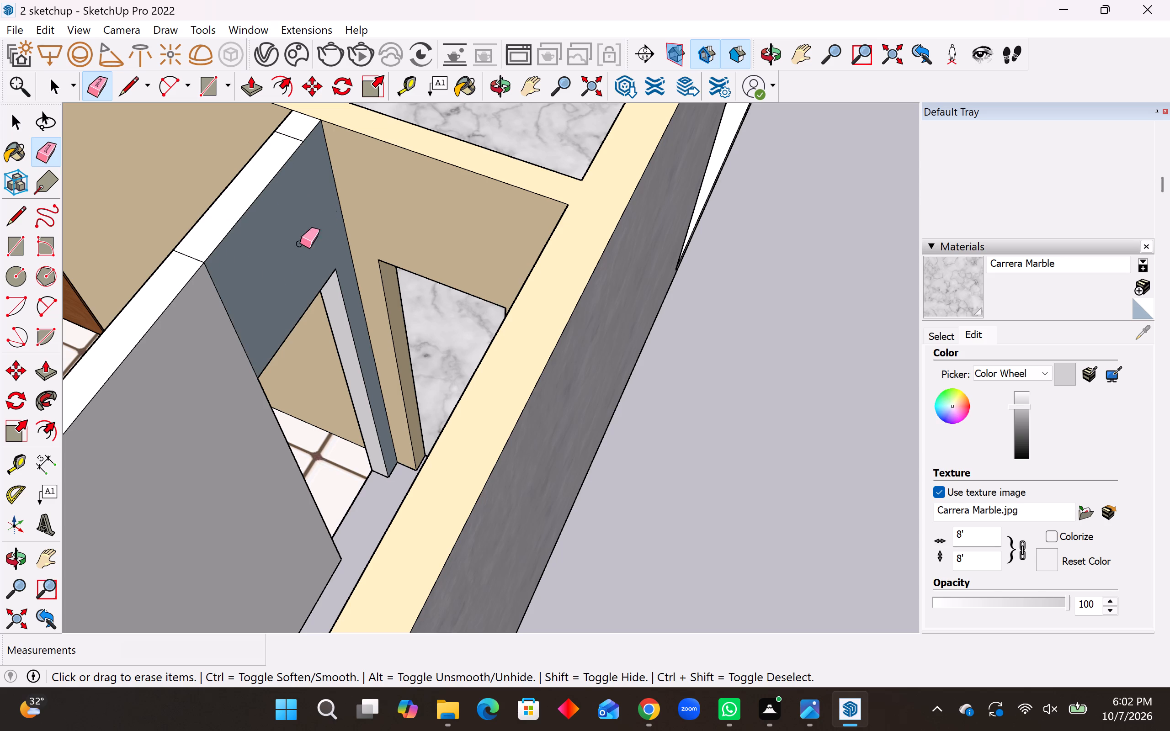
{"action": "left_click_drag", "start_coordinate": [216, 332], "coordinate": [233, 300]}
Erase the two short seam lines crossing the top of the partition at the ends of the header.
{"action": "scroll", "coordinate": [358, 253], "scroll_direction": "down", "scroll_amount": 4}
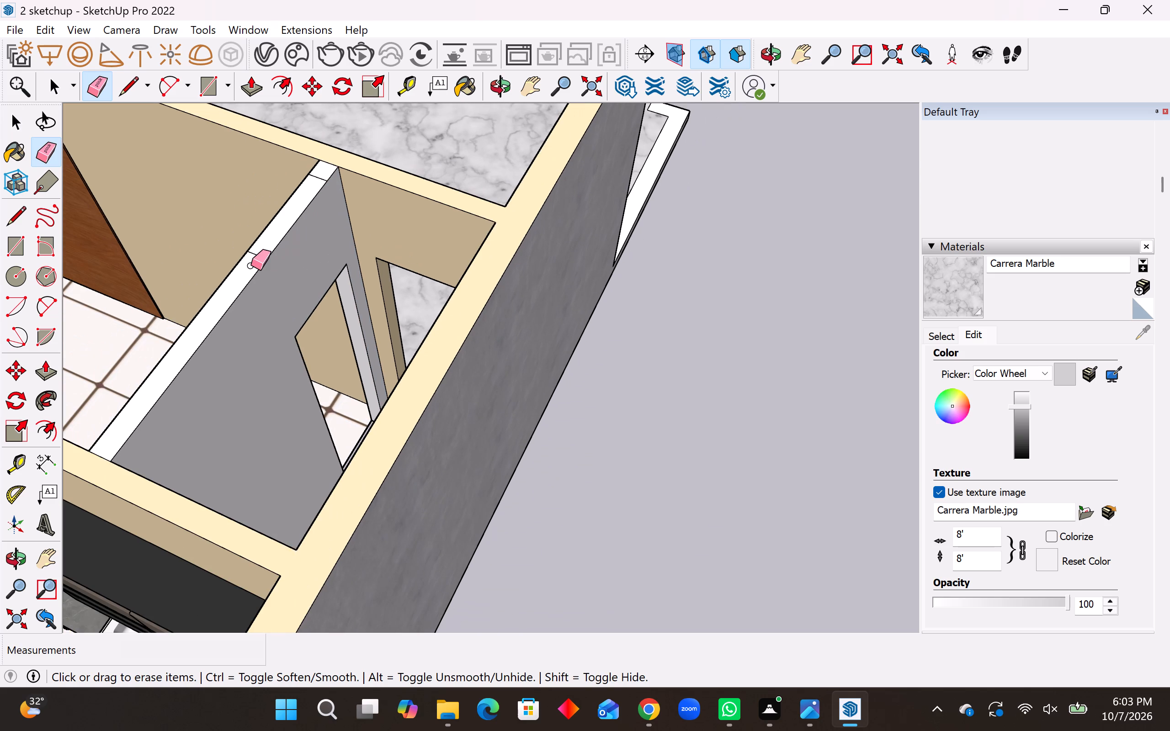
{"action": "left_click_drag", "start_coordinate": [256, 259], "coordinate": [268, 243]}
{"action": "left_click", "coordinate": [317, 181]}
{"action": "left_click_drag", "start_coordinate": [318, 179], "coordinate": [321, 175]}
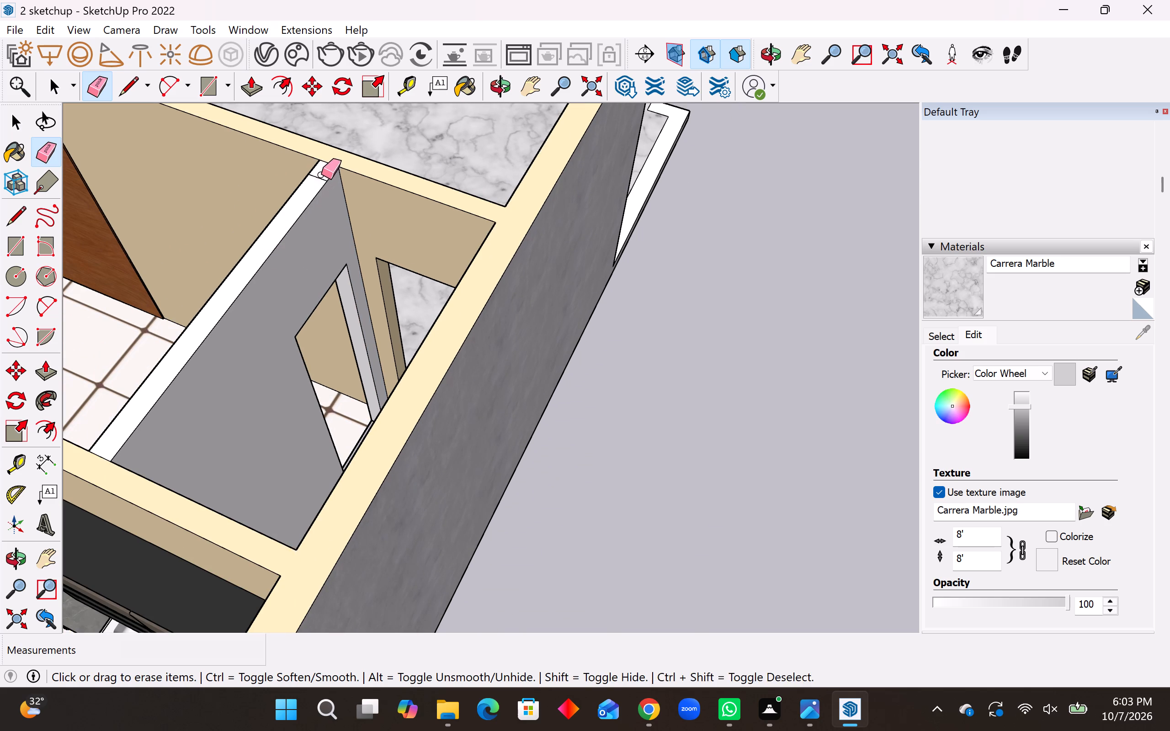
{"action": "left_click_drag", "start_coordinate": [321, 175], "coordinate": [324, 170]}
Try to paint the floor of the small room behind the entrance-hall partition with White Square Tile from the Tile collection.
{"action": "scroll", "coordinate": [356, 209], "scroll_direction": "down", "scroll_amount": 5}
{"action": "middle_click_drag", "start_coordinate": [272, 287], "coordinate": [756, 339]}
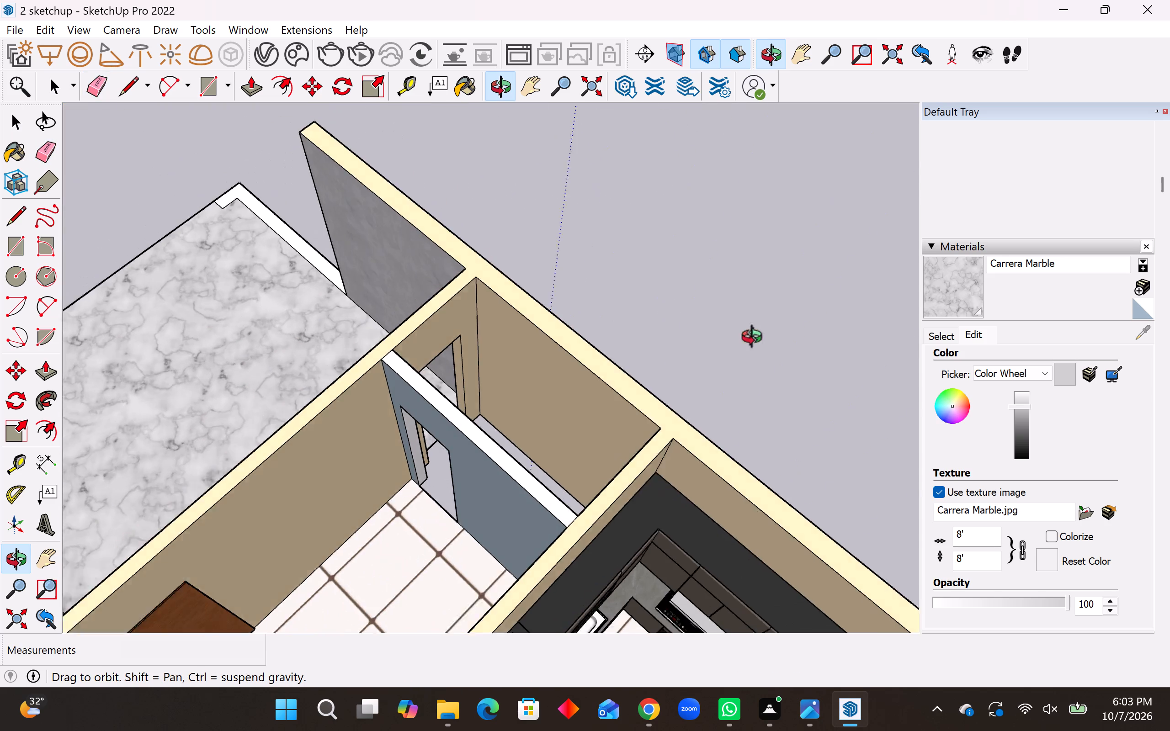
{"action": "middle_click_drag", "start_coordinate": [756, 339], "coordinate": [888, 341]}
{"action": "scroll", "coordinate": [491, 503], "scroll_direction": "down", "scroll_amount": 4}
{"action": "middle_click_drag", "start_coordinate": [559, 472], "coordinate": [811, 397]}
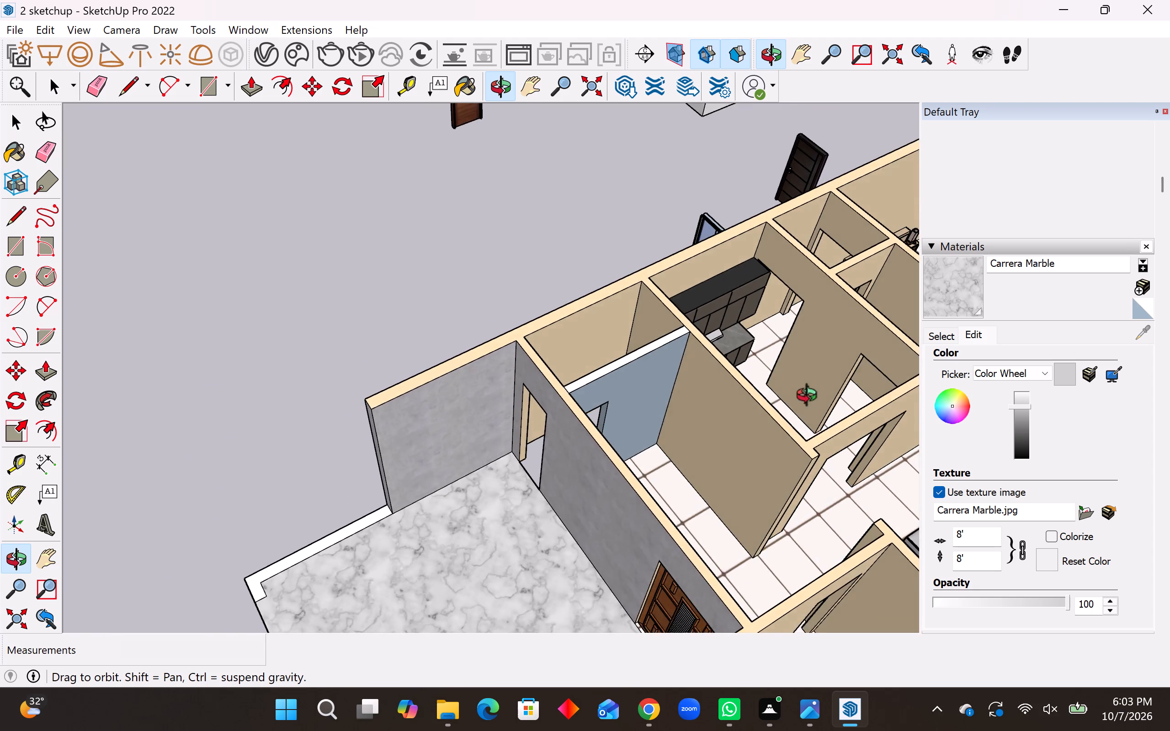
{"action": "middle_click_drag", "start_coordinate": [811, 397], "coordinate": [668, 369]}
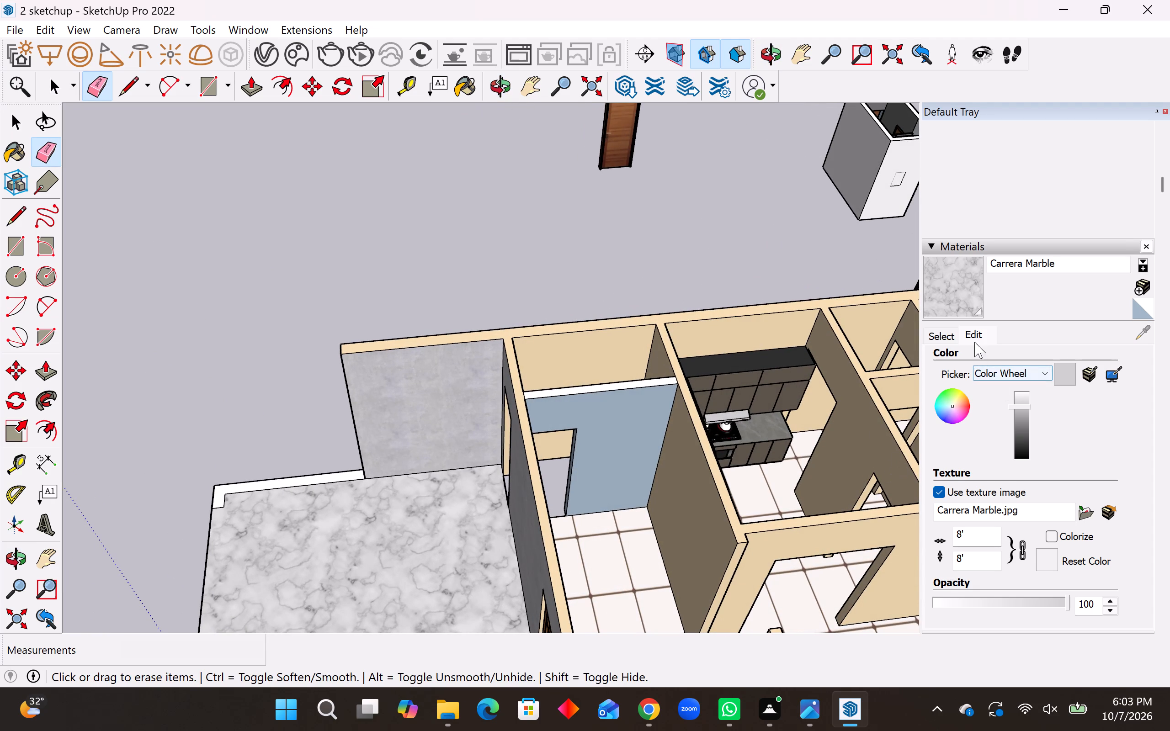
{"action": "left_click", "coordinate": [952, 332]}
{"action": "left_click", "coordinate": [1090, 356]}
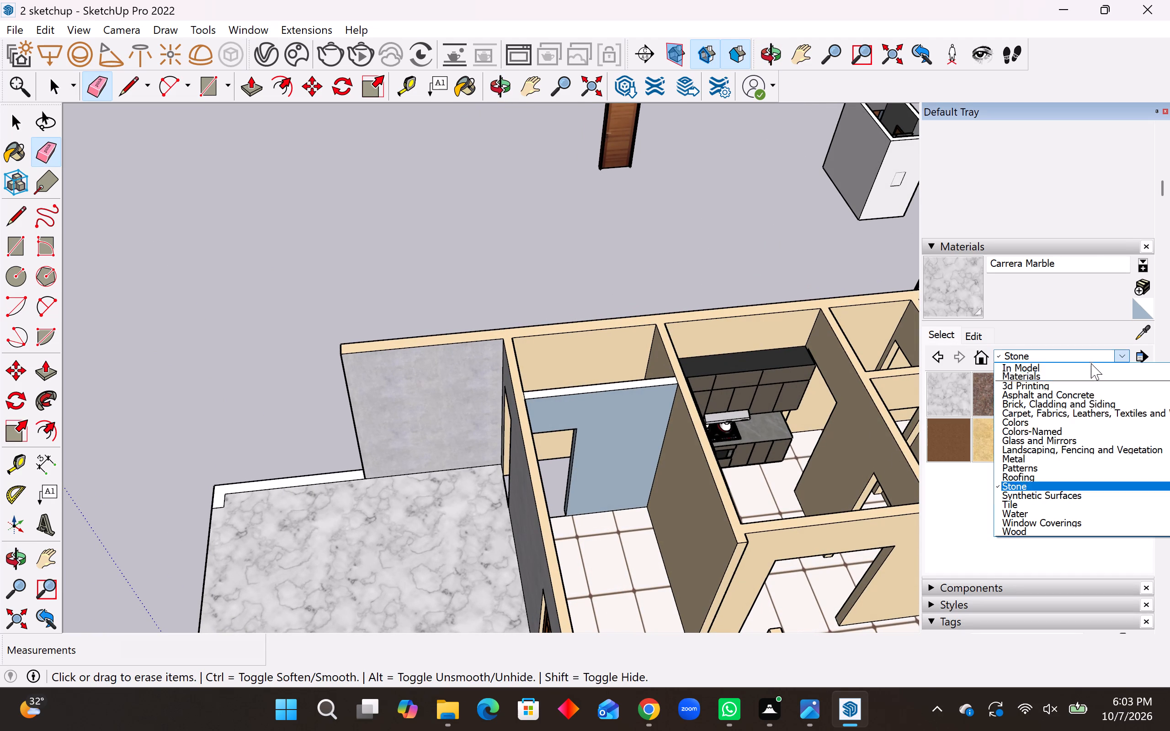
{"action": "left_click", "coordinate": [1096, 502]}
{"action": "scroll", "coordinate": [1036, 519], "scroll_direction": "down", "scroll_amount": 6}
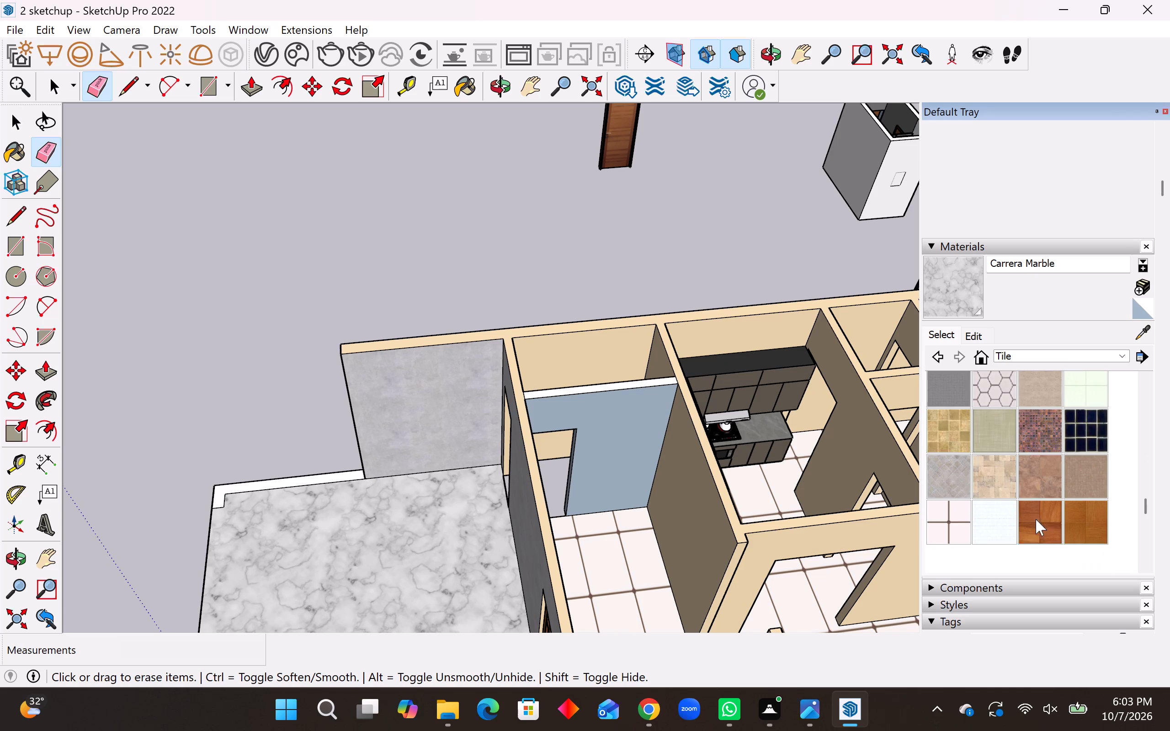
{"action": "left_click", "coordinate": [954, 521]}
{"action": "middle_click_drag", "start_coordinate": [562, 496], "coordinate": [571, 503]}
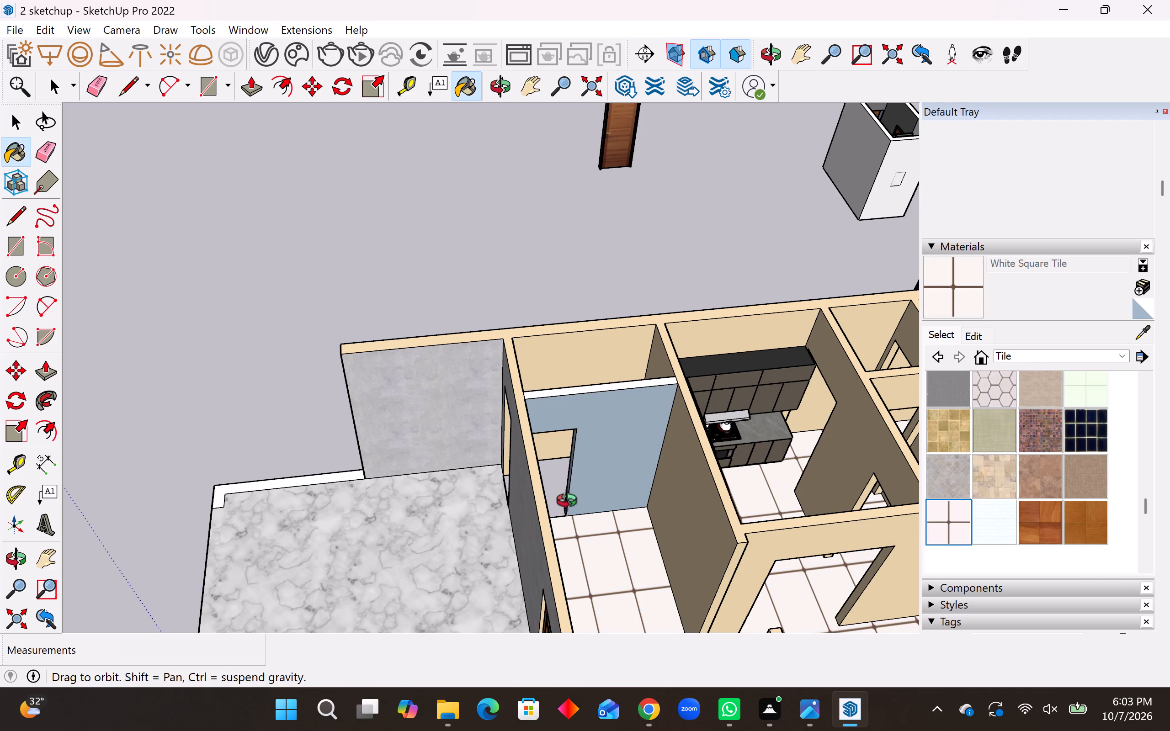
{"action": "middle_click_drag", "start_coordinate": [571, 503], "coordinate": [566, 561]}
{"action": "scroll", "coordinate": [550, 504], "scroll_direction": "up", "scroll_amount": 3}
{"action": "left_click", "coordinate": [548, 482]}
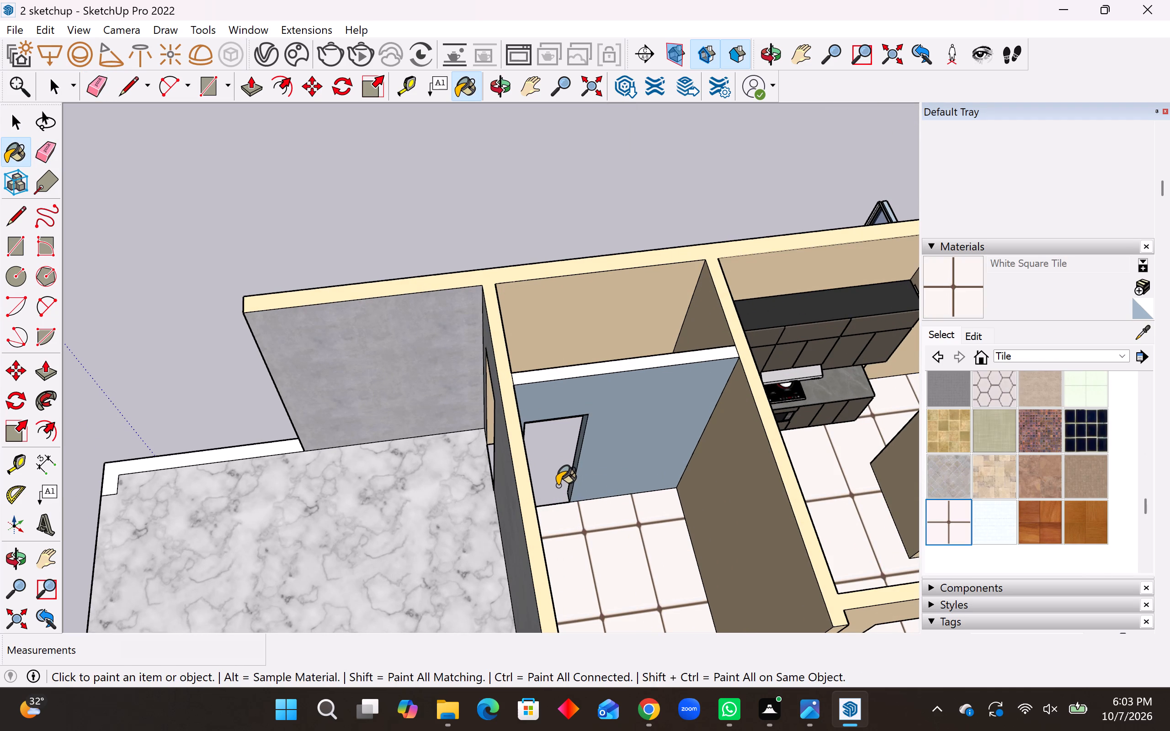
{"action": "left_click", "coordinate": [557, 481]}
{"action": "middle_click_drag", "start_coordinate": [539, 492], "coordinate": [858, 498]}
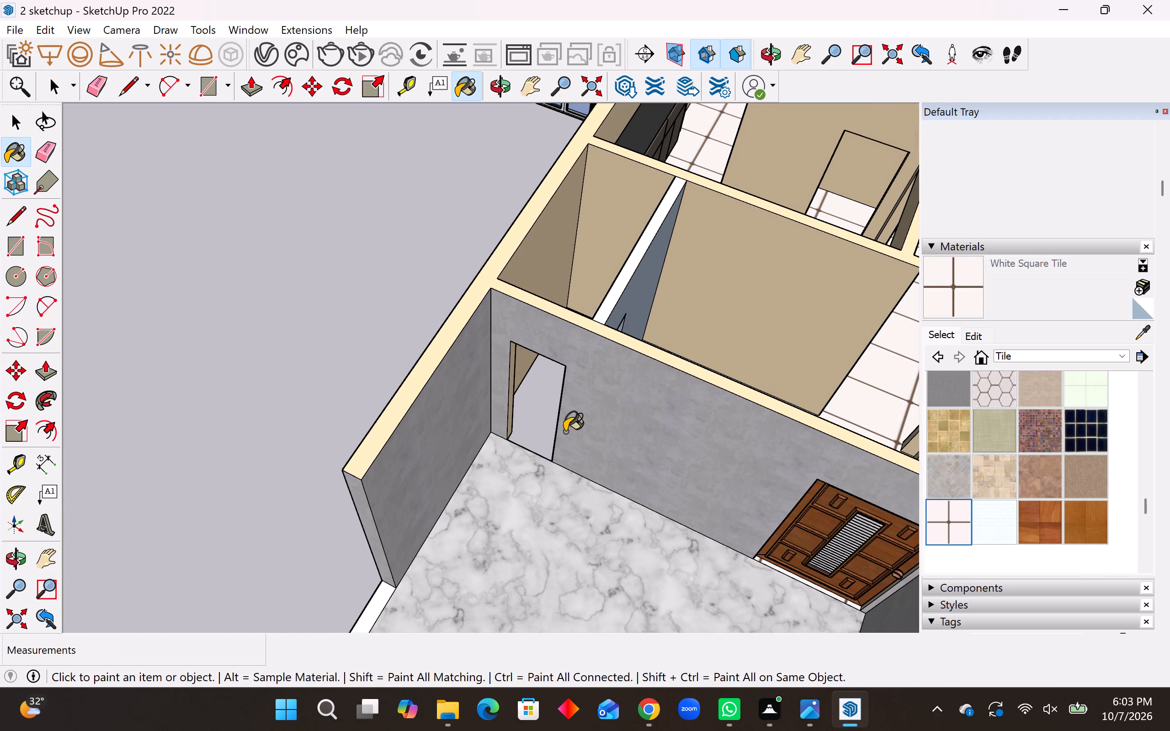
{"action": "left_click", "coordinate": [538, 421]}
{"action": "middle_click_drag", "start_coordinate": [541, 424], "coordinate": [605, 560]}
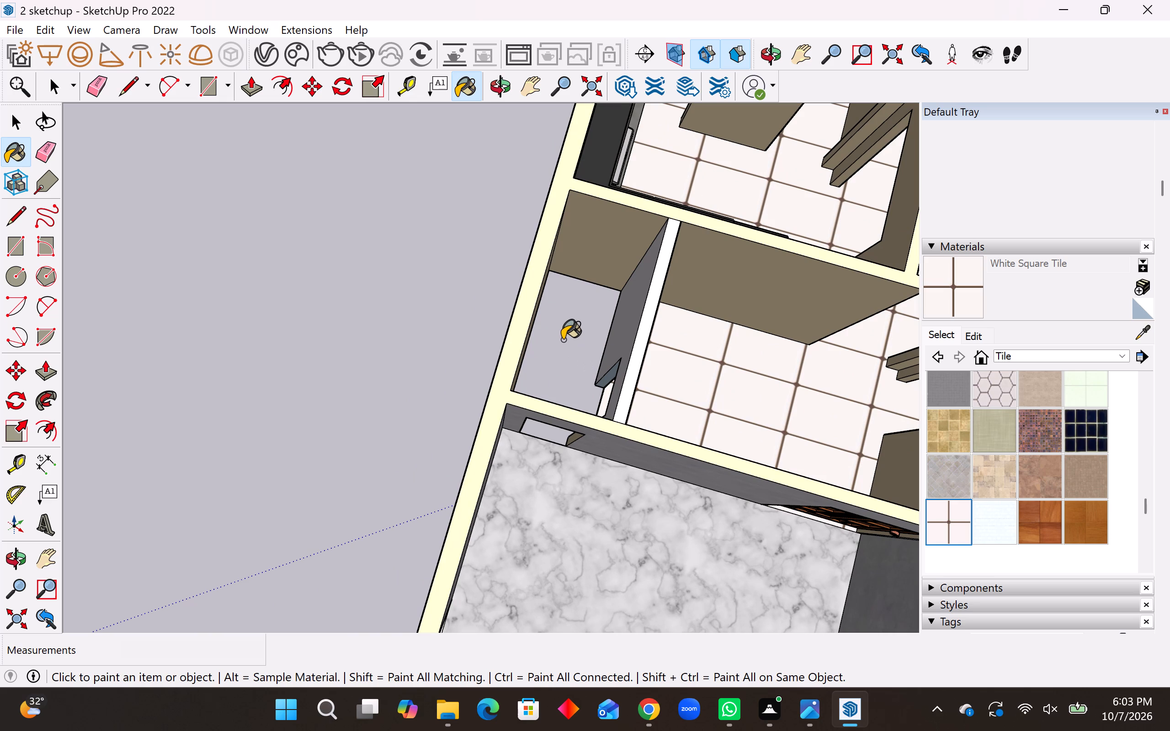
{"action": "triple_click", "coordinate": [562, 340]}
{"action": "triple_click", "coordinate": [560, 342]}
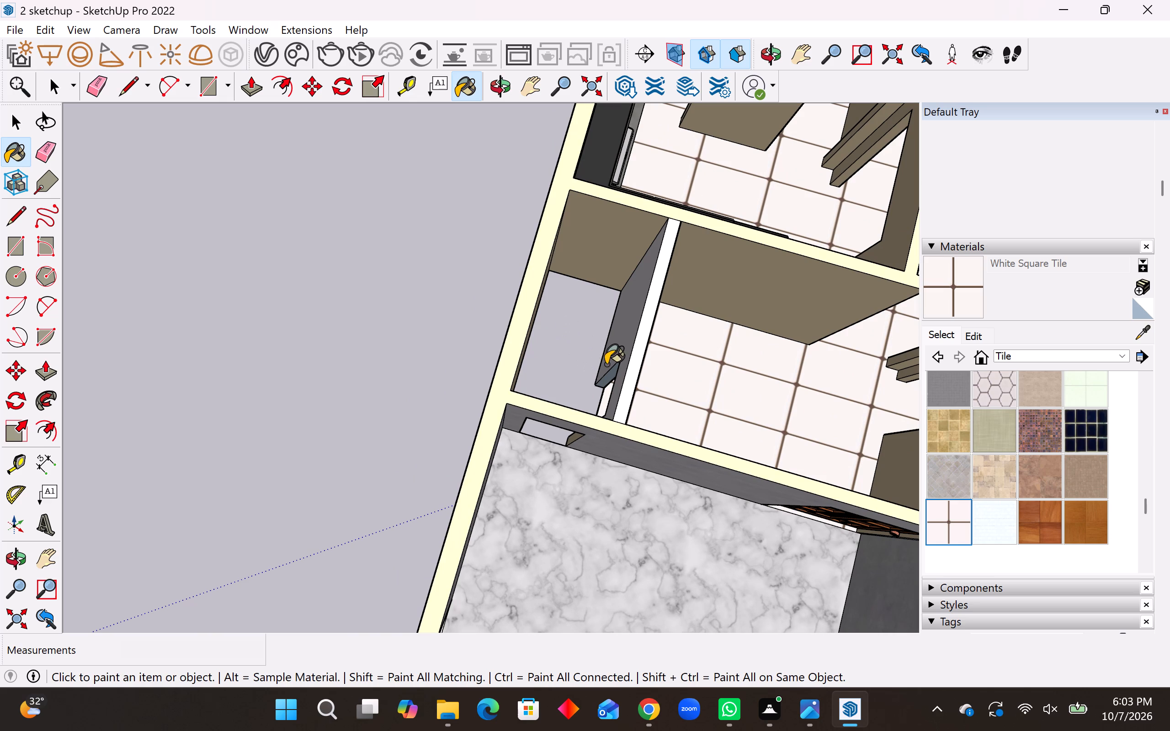
Examine the base of the partition's opening and the adjoining floor edge up close from the tiled hall side.
{"action": "key", "text": "space"}
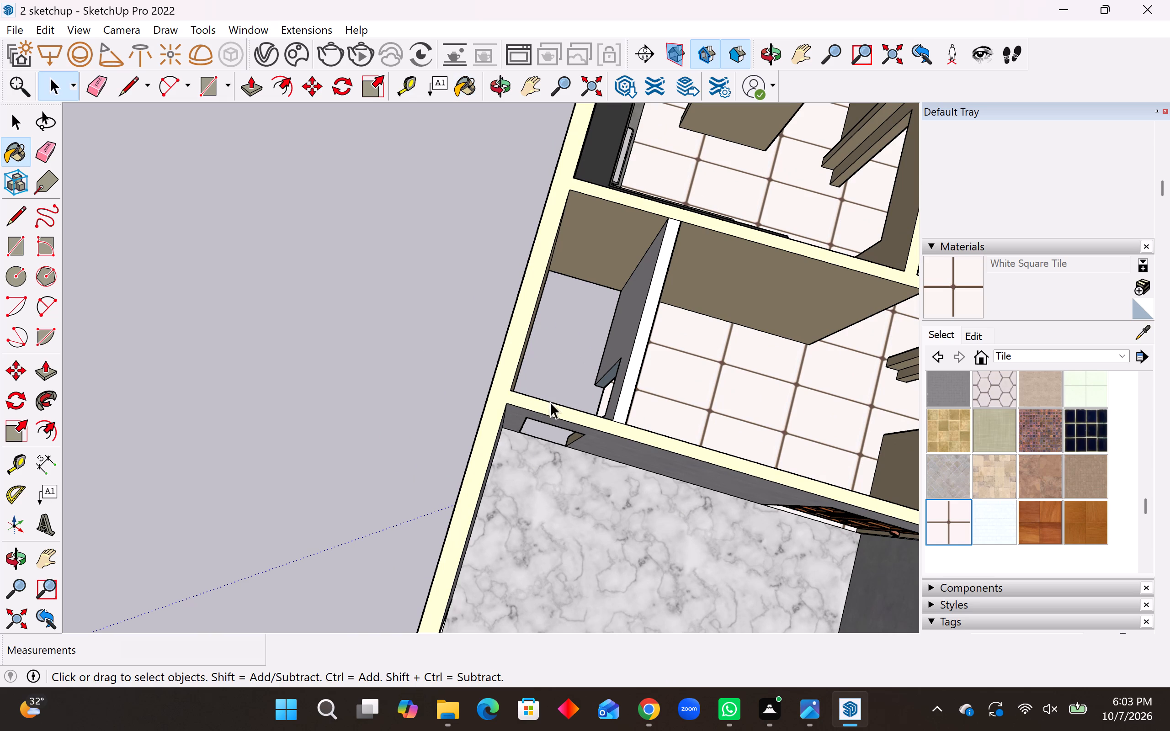
{"action": "middle_click_drag", "start_coordinate": [608, 385], "coordinate": [261, 293]}
{"action": "scroll", "coordinate": [442, 397], "scroll_direction": "up", "scroll_amount": 4}
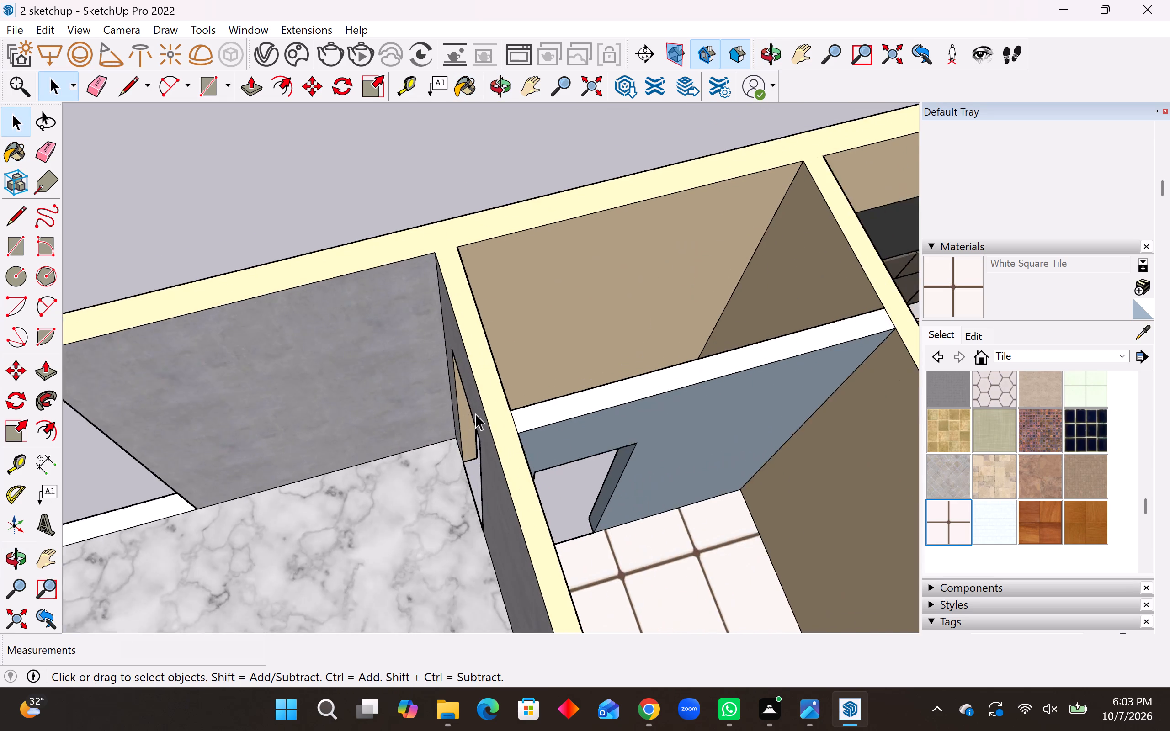
{"action": "scroll", "coordinate": [475, 413], "scroll_direction": "up", "scroll_amount": 5}
{"action": "scroll", "coordinate": [688, 470], "scroll_direction": "up", "scroll_amount": 4}
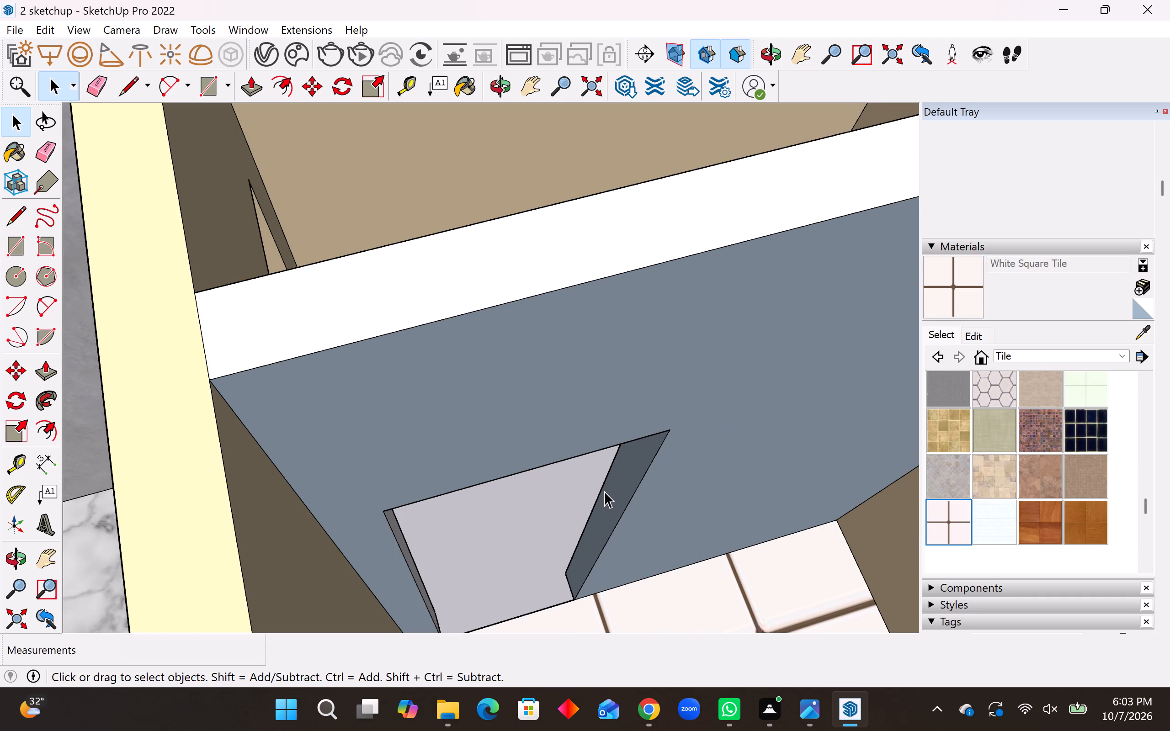
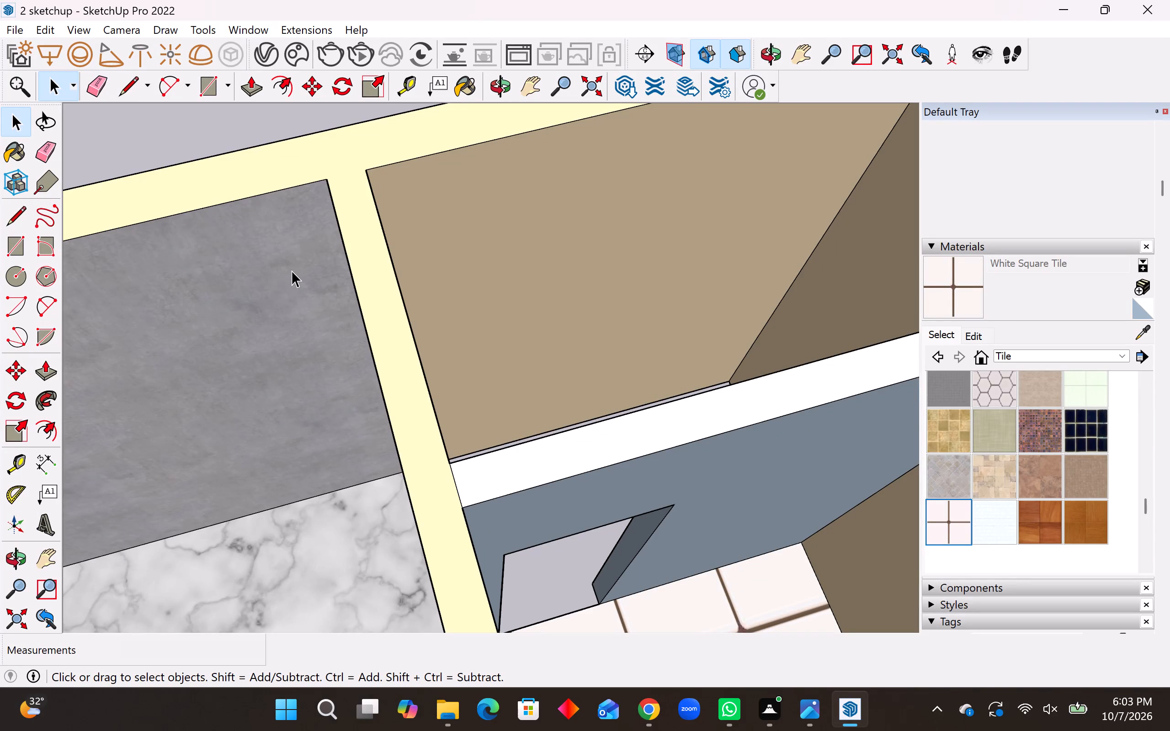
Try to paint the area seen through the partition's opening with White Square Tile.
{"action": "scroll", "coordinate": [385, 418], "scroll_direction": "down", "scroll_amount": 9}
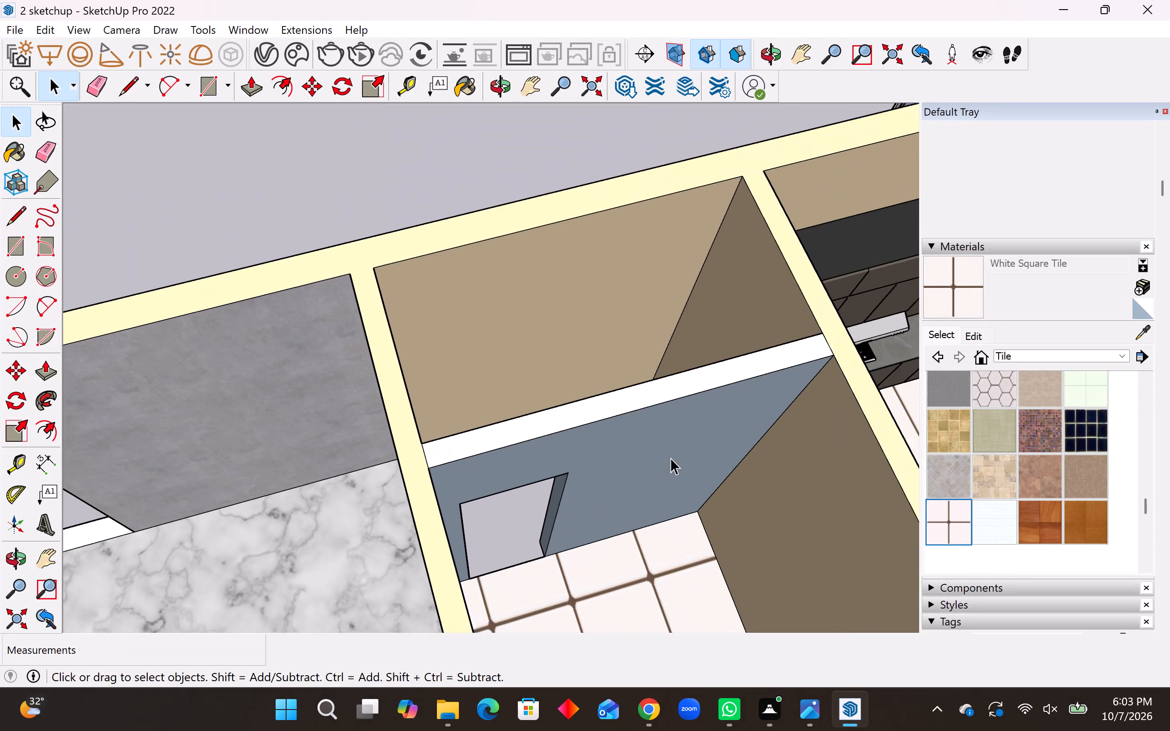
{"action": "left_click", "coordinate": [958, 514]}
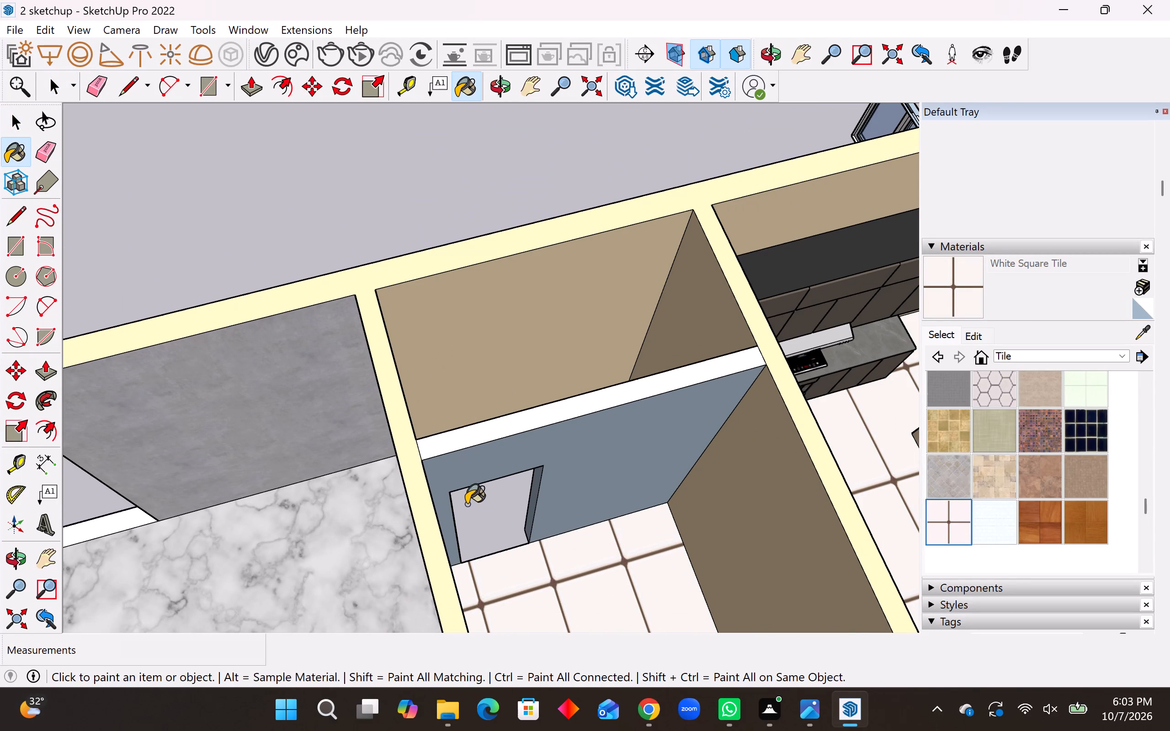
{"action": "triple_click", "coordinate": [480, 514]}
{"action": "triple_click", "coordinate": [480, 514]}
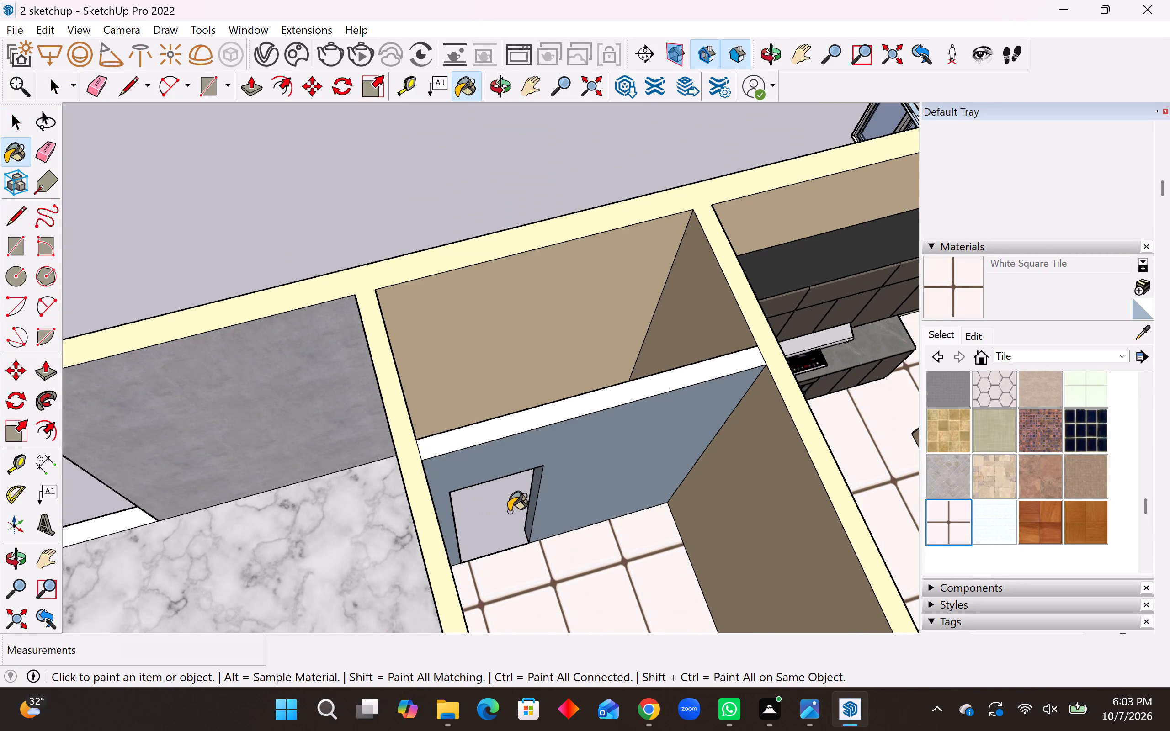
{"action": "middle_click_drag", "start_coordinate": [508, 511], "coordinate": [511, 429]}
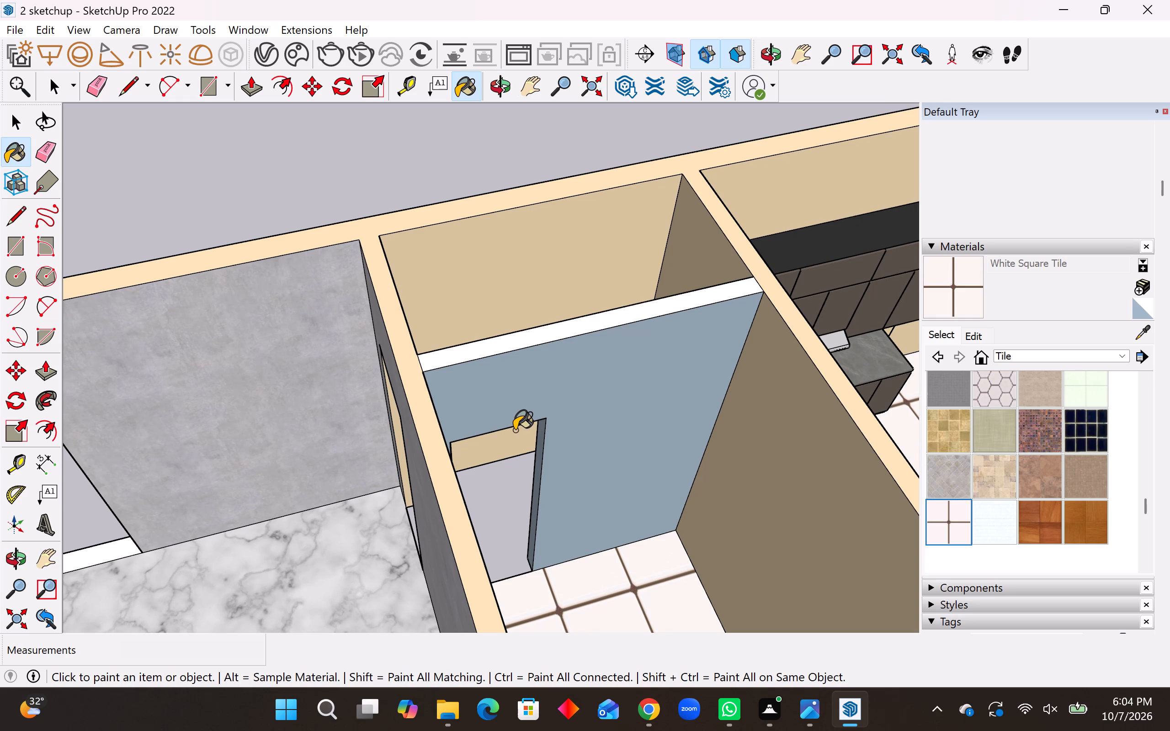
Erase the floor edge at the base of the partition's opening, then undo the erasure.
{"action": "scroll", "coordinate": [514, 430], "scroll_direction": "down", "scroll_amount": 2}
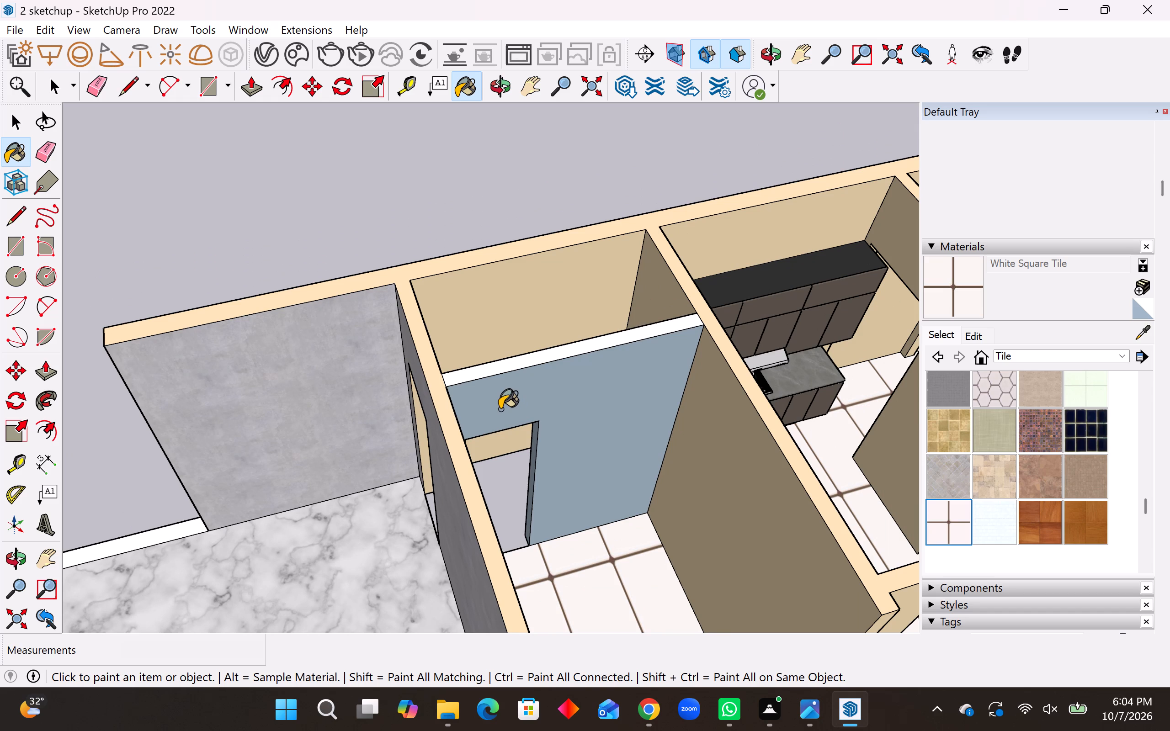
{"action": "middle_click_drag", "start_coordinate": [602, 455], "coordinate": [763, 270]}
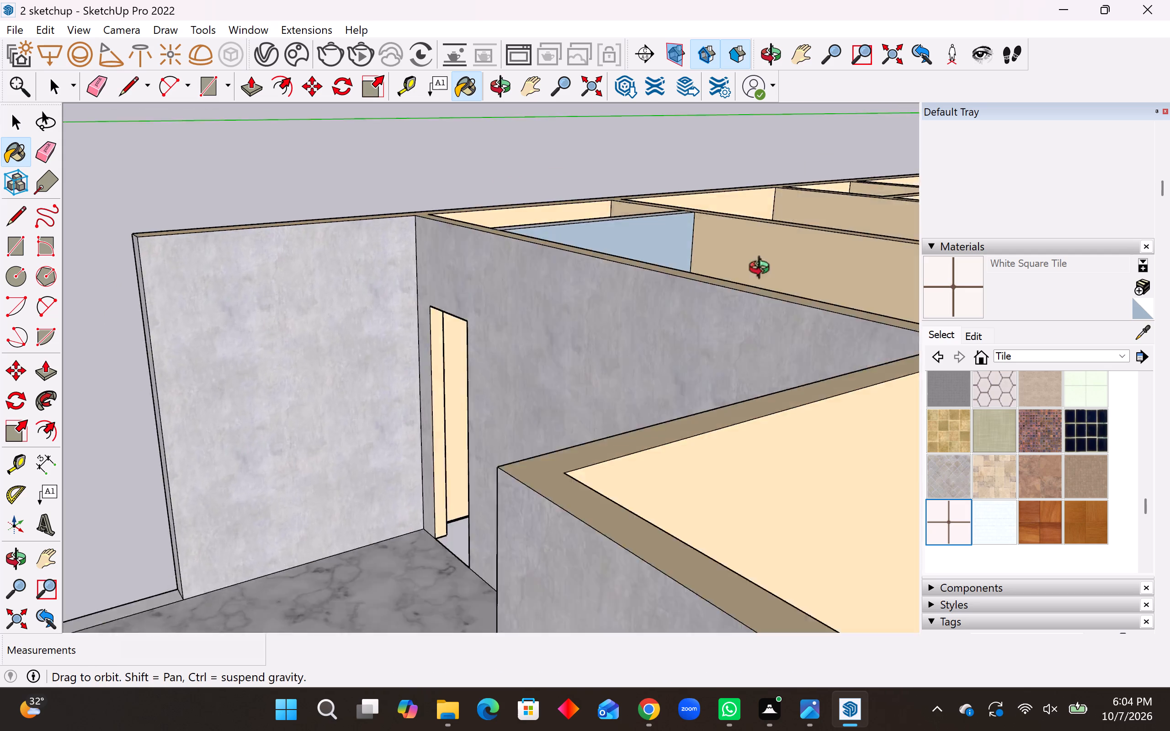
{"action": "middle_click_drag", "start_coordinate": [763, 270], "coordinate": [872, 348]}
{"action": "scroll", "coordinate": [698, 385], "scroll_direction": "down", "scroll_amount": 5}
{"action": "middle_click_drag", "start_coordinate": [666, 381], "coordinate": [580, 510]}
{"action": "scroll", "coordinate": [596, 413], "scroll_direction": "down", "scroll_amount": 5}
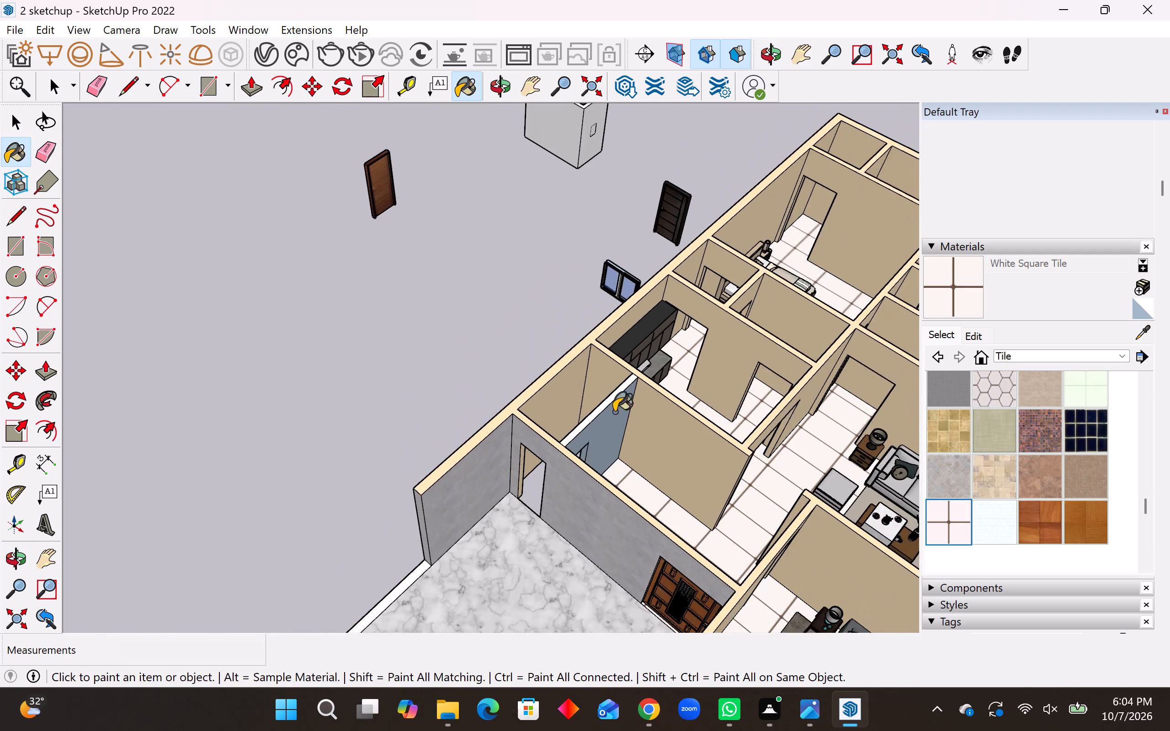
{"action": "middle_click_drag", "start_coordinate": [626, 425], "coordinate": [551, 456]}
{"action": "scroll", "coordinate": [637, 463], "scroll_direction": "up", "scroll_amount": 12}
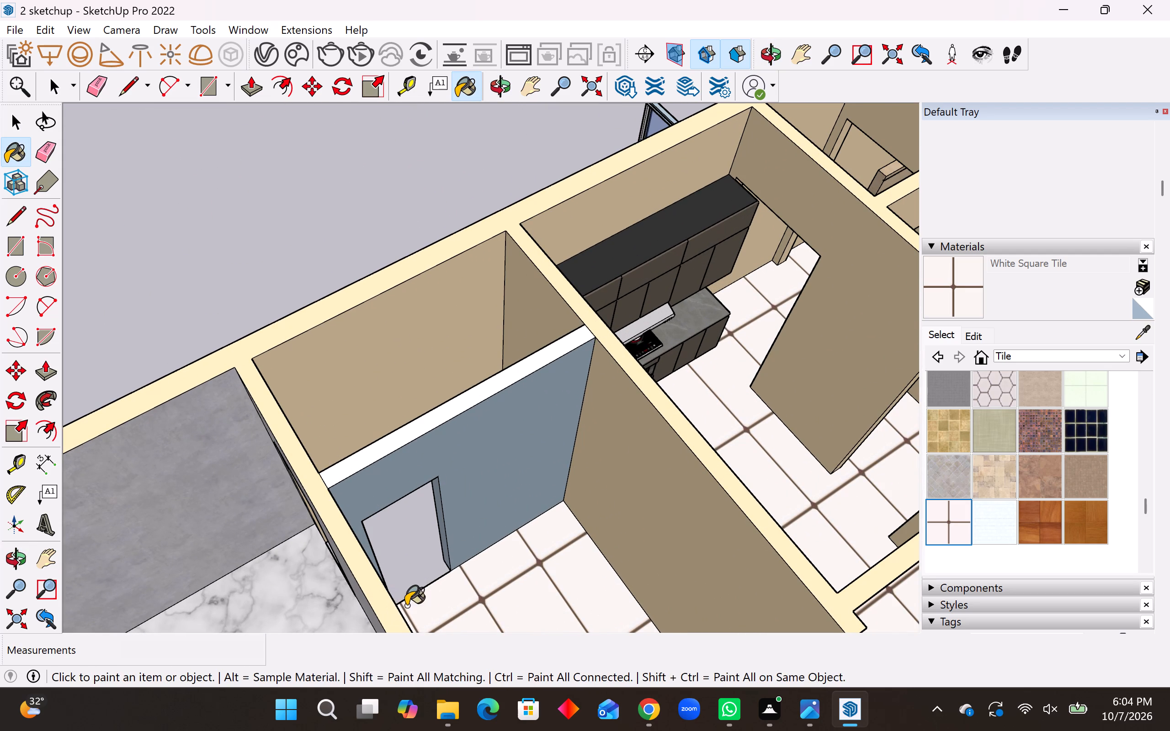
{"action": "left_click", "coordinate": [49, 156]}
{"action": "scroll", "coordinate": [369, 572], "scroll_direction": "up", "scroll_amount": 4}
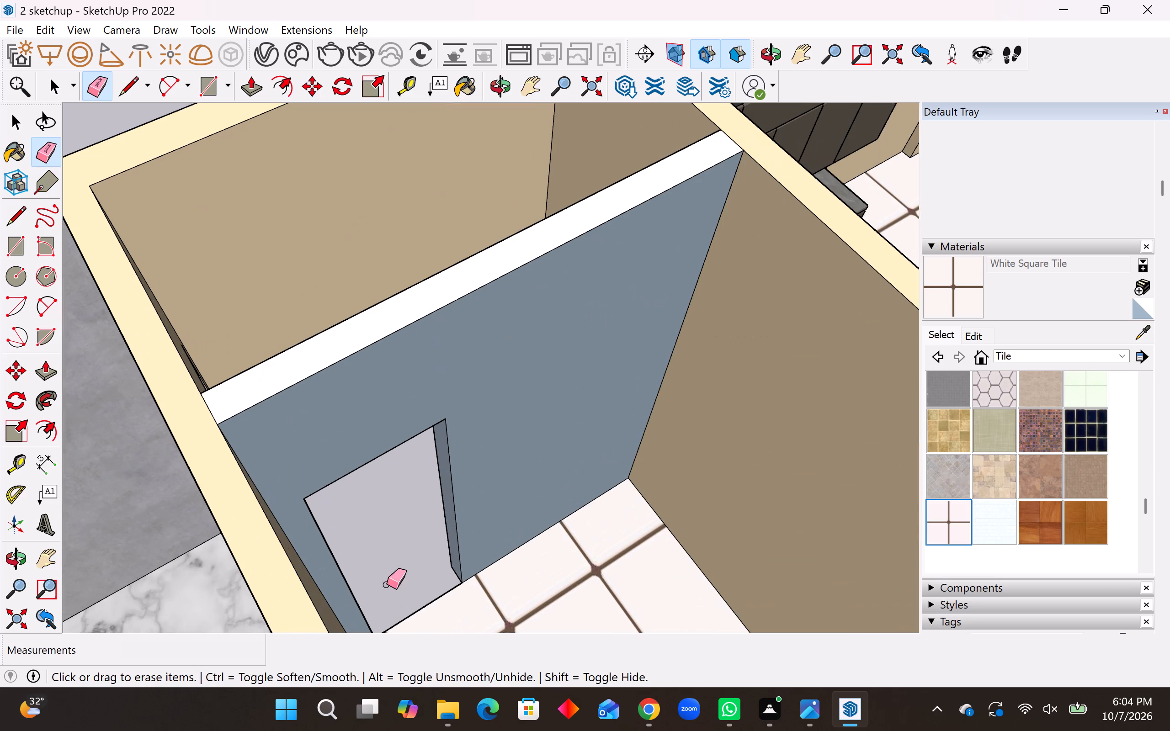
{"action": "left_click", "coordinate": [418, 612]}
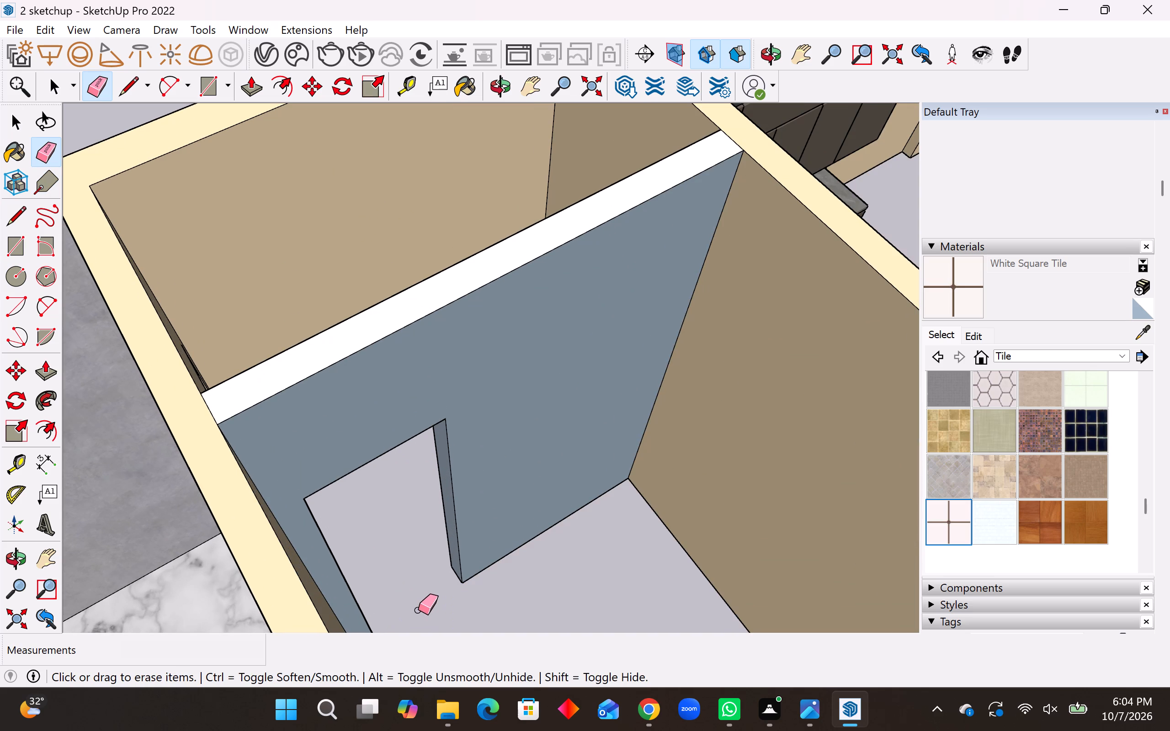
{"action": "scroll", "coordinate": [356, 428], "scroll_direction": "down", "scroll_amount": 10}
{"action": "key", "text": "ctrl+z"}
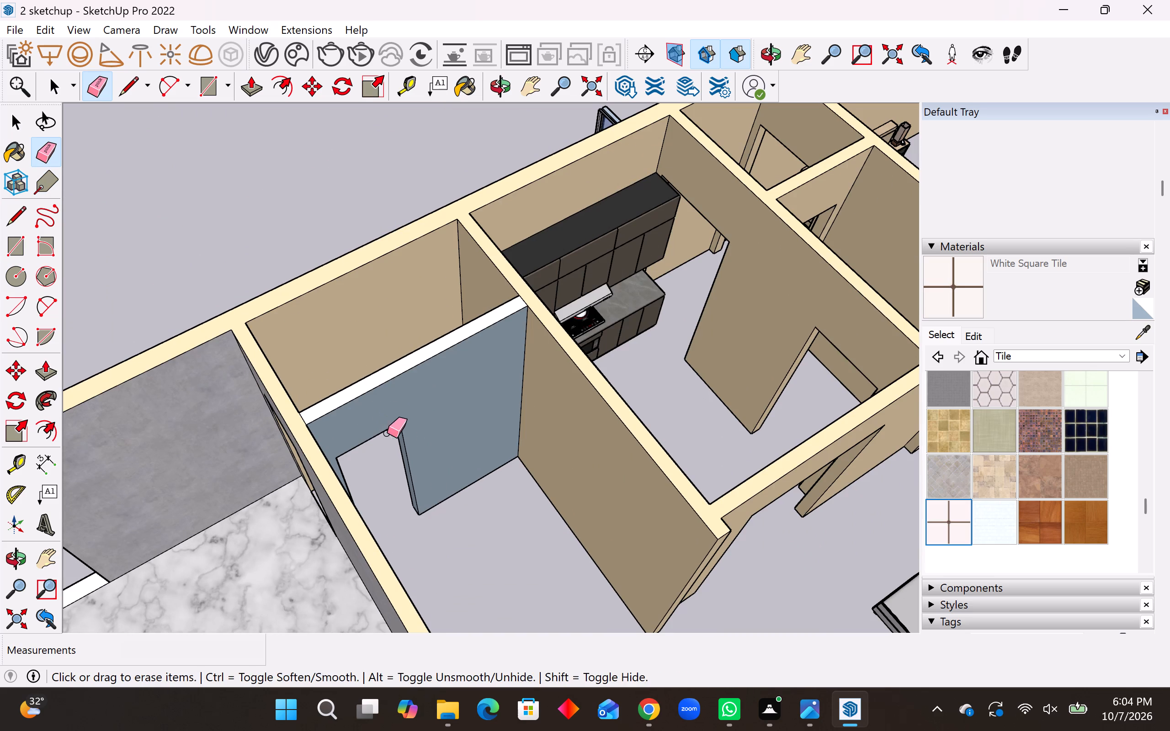
Draw a 2' 6" line across the base of the partition's opening, along its edge facing the small room.
{"action": "middle_click_drag", "start_coordinate": [398, 448], "coordinate": [820, 334]}
{"action": "middle_click_drag", "start_coordinate": [593, 513], "coordinate": [576, 577]}
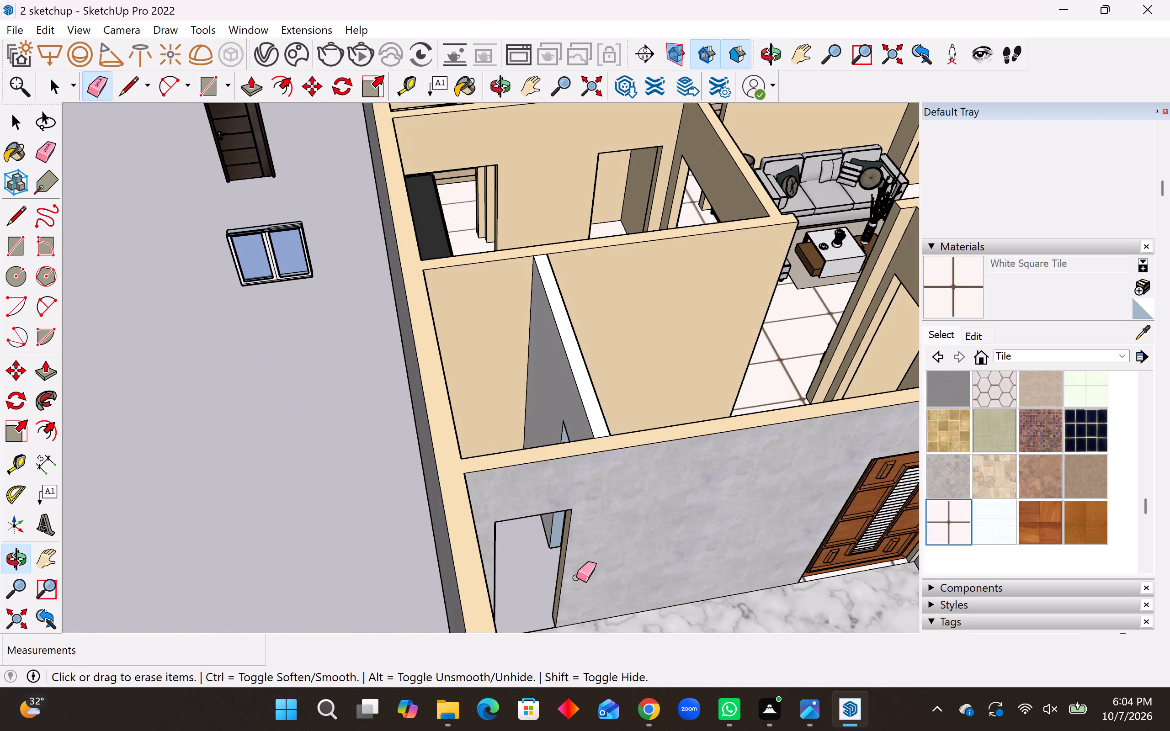
{"action": "middle_click_drag", "start_coordinate": [576, 577], "coordinate": [576, 577]}
{"action": "scroll", "coordinate": [534, 445], "scroll_direction": "down", "scroll_amount": 3}
{"action": "middle_click", "coordinate": [534, 445]}
{"action": "middle_click_drag", "start_coordinate": [540, 443], "coordinate": [0, 501]}
{"action": "scroll", "coordinate": [159, 449], "scroll_direction": "up", "scroll_amount": 5}
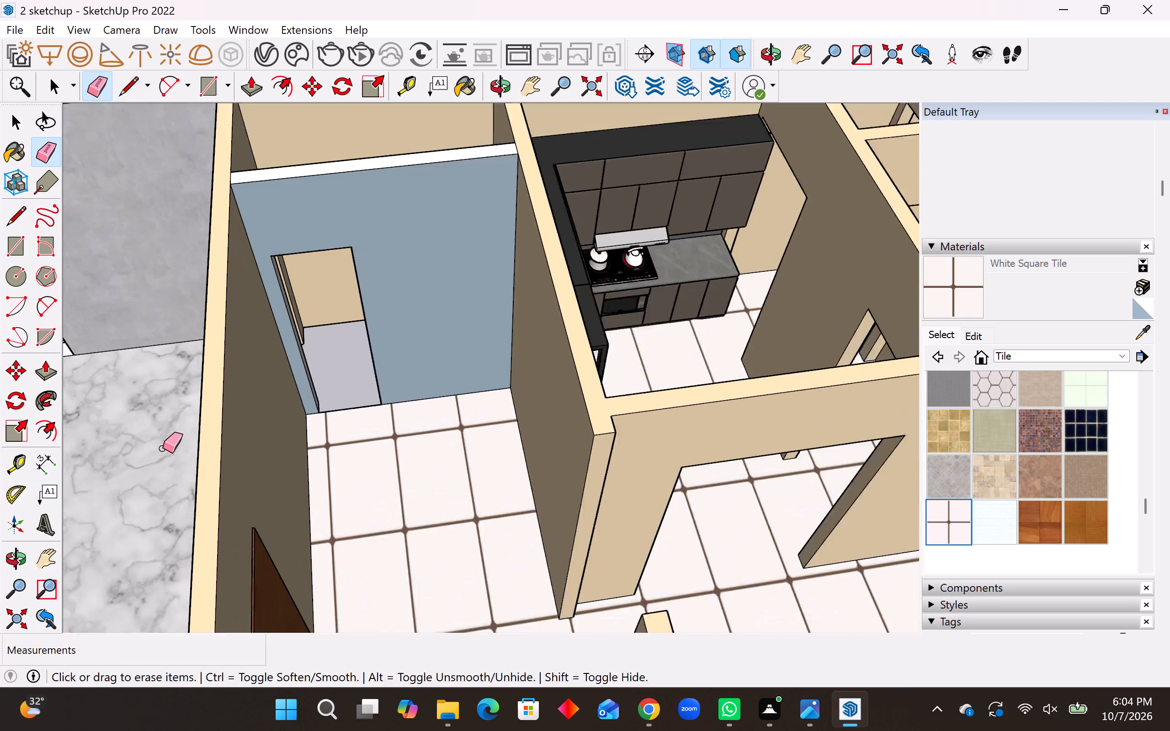
{"action": "left_click", "coordinate": [18, 211]}
{"action": "scroll", "coordinate": [334, 354], "scroll_direction": "up", "scroll_amount": 3}
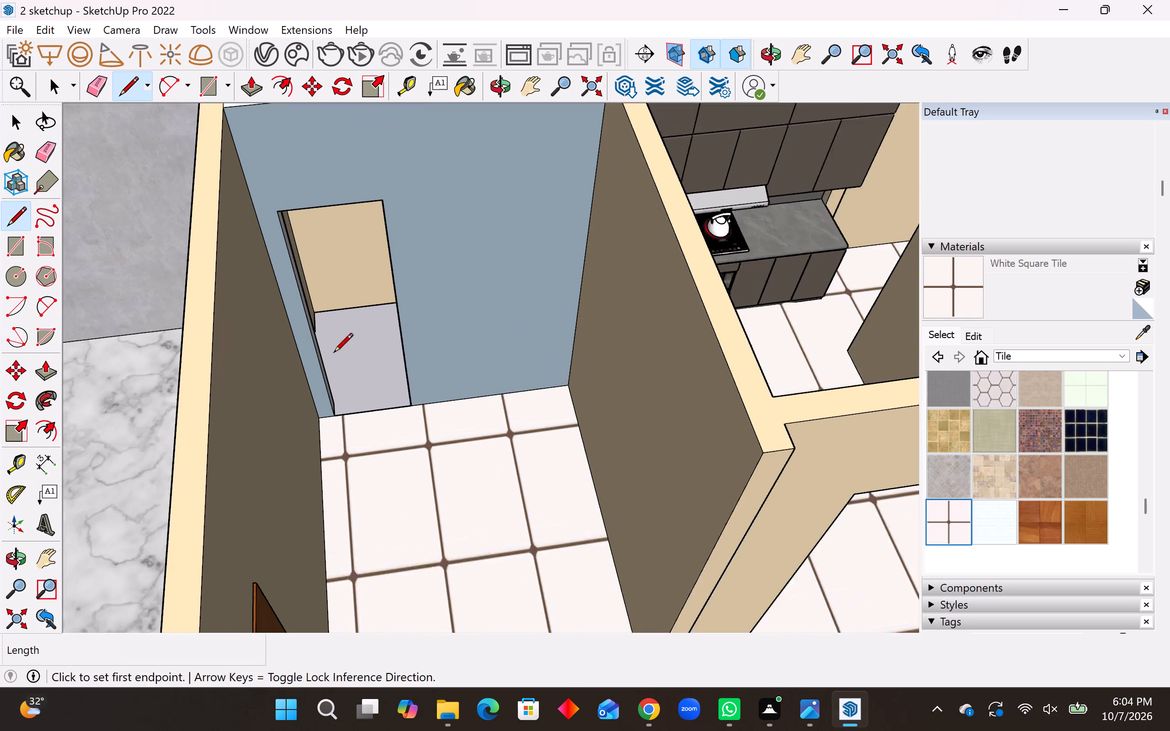
{"action": "left_click", "coordinate": [337, 412]}
{"action": "middle_click_drag", "start_coordinate": [437, 405], "coordinate": [486, 436]}
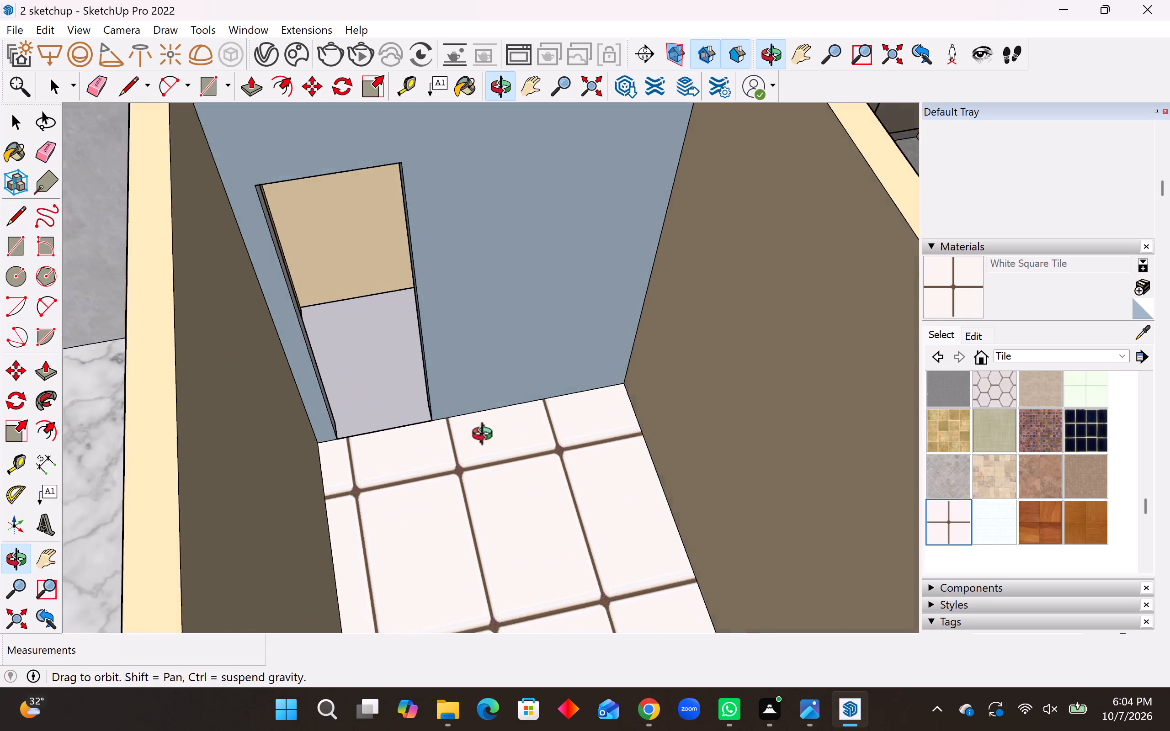
{"action": "middle_click_drag", "start_coordinate": [486, 436], "coordinate": [510, 458]}
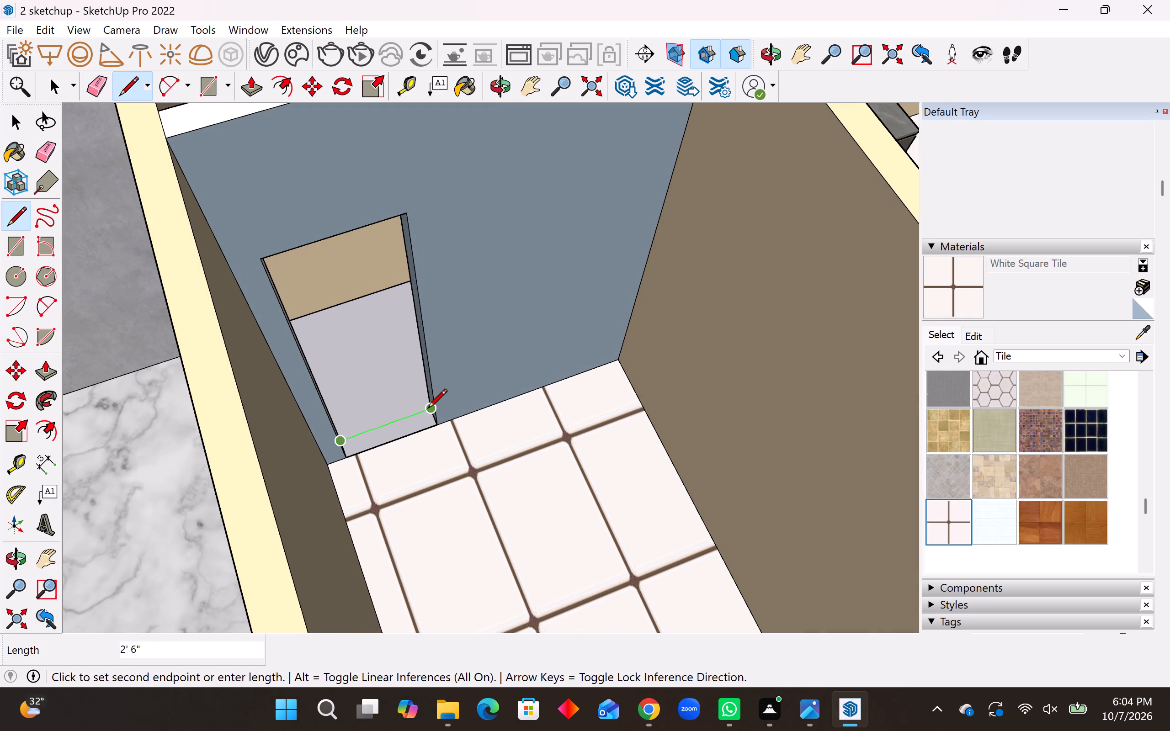
{"action": "scroll", "coordinate": [430, 411], "scroll_direction": "up", "scroll_amount": 7}
{"action": "left_click", "coordinate": [431, 410]}
{"action": "scroll", "coordinate": [404, 504], "scroll_direction": "down", "scroll_amount": 2}
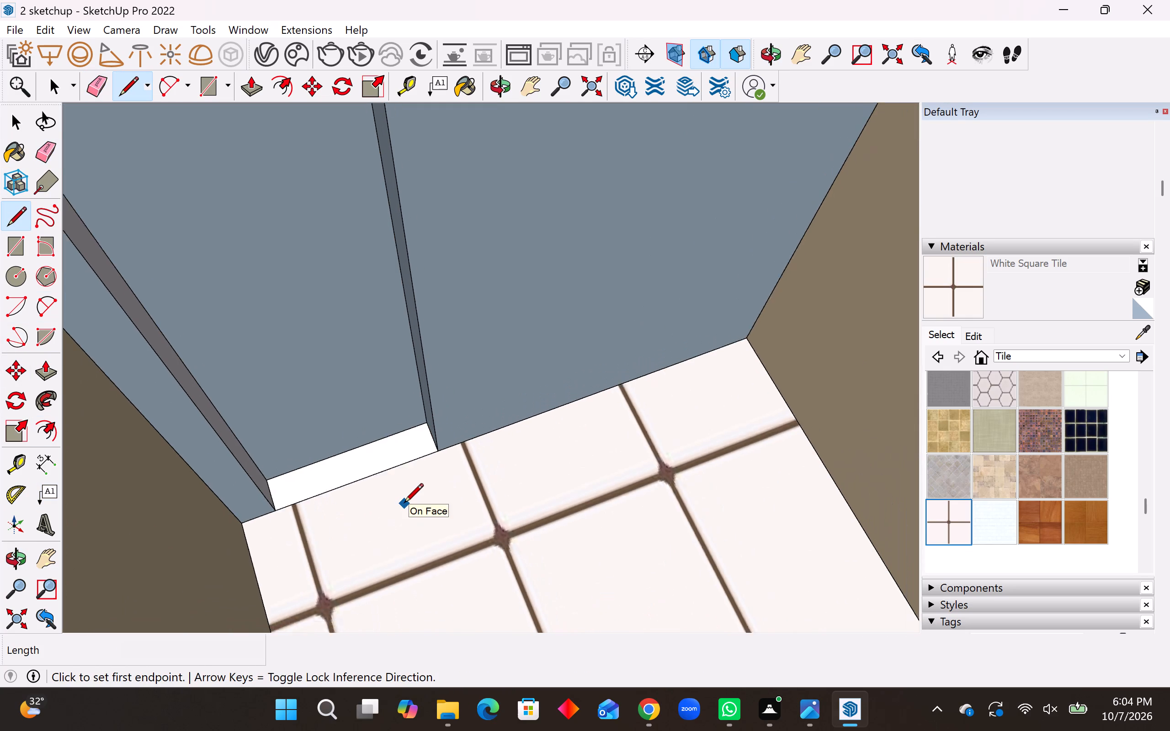
Paint the small room's floor with White Square Tile and set the texture width to 4'.
{"action": "scroll", "coordinate": [404, 504], "scroll_direction": "down", "scroll_amount": 10}
{"action": "middle_click_drag", "start_coordinate": [382, 435], "coordinate": [393, 548]}
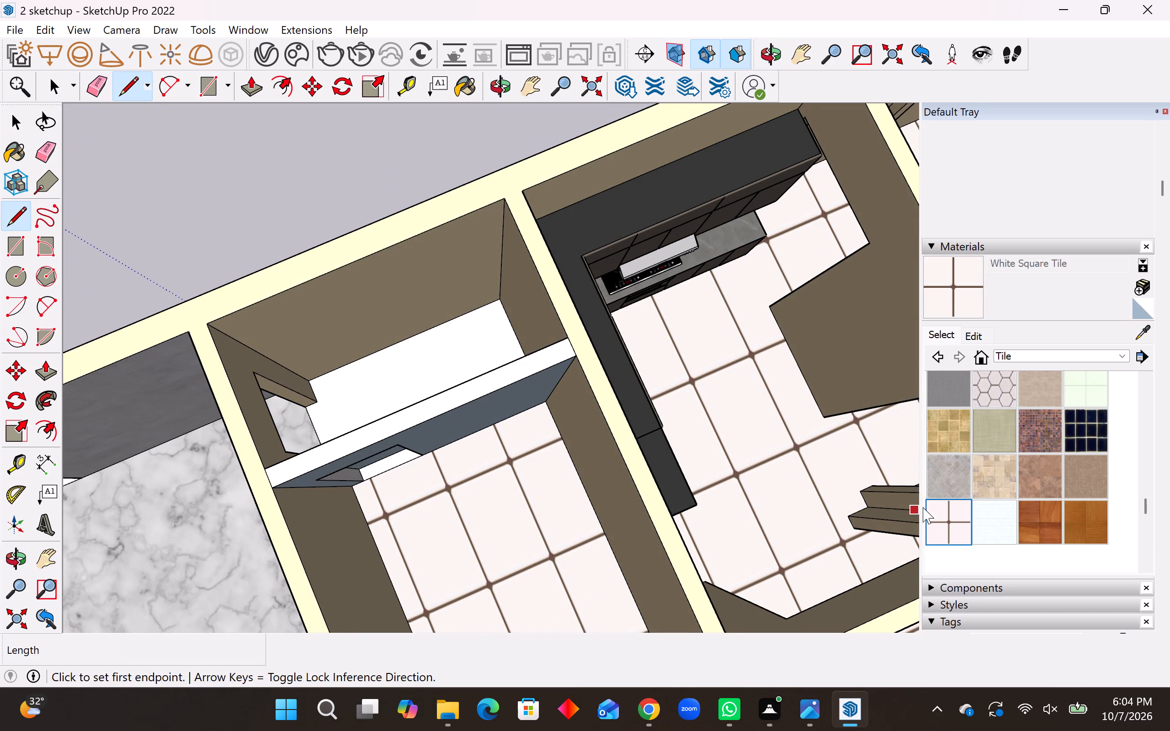
{"action": "left_click", "coordinate": [964, 518]}
{"action": "left_click", "coordinate": [369, 400]}
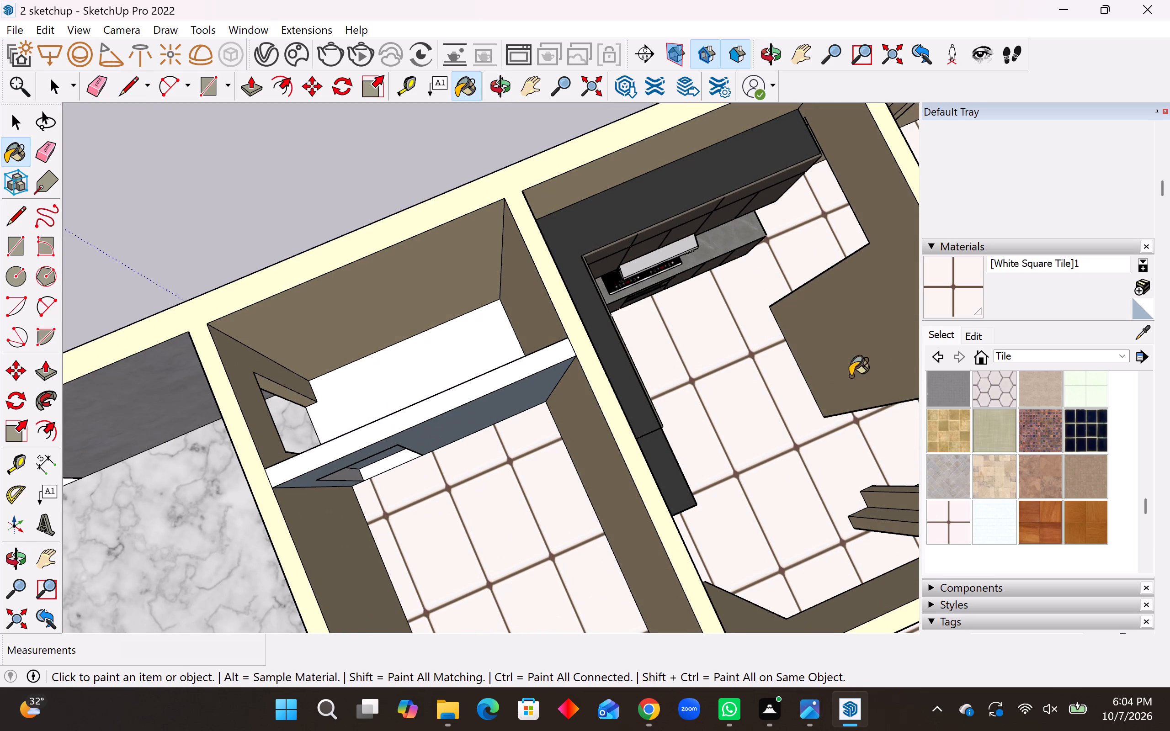
{"action": "left_click", "coordinate": [977, 337]}
{"action": "left_click_drag", "start_coordinate": [972, 537], "coordinate": [932, 543]}
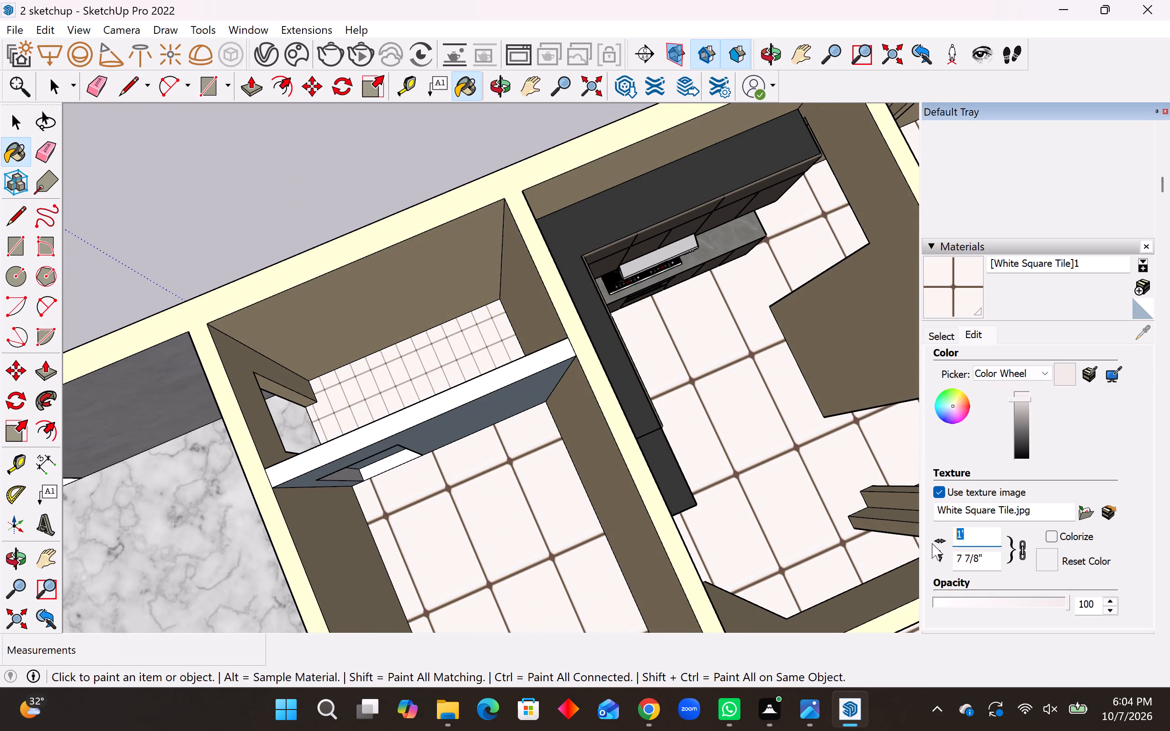
{"action": "type", "text": "4'"}
{"action": "key", "text": "Return"}
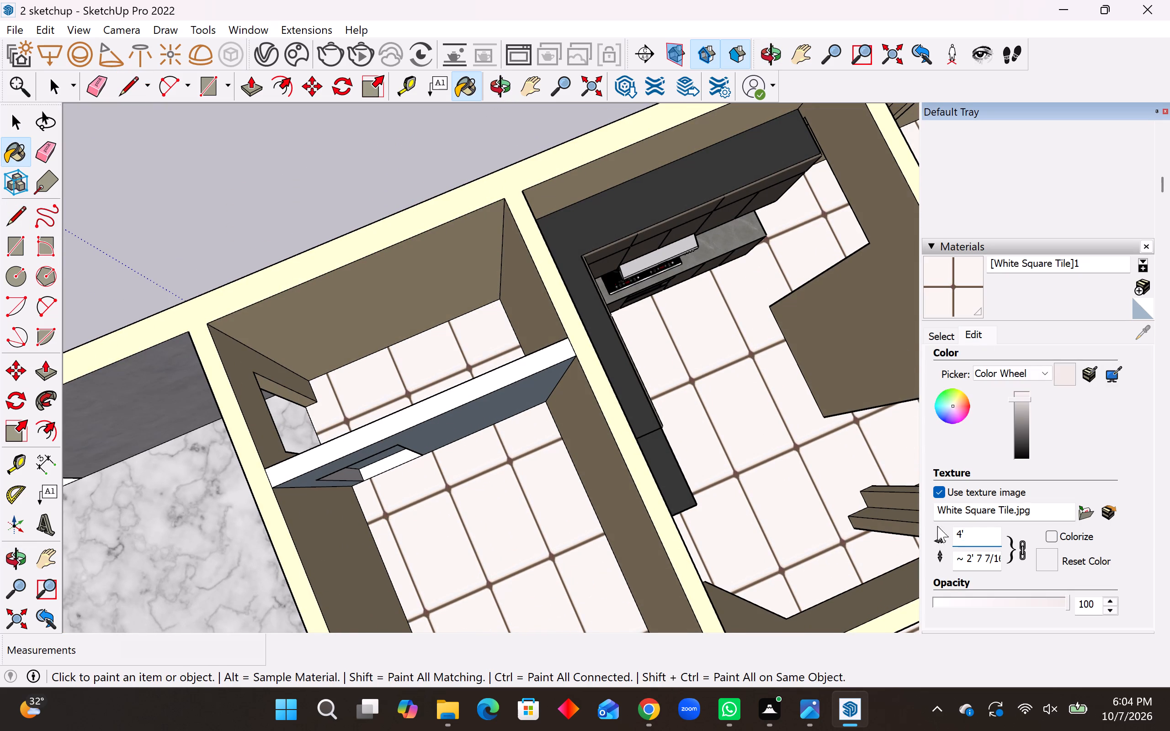
Delete the face that closes off the partition's opening.
{"action": "middle_click_drag", "start_coordinate": [582, 364], "coordinate": [534, 283]}
{"action": "key", "text": "space"}
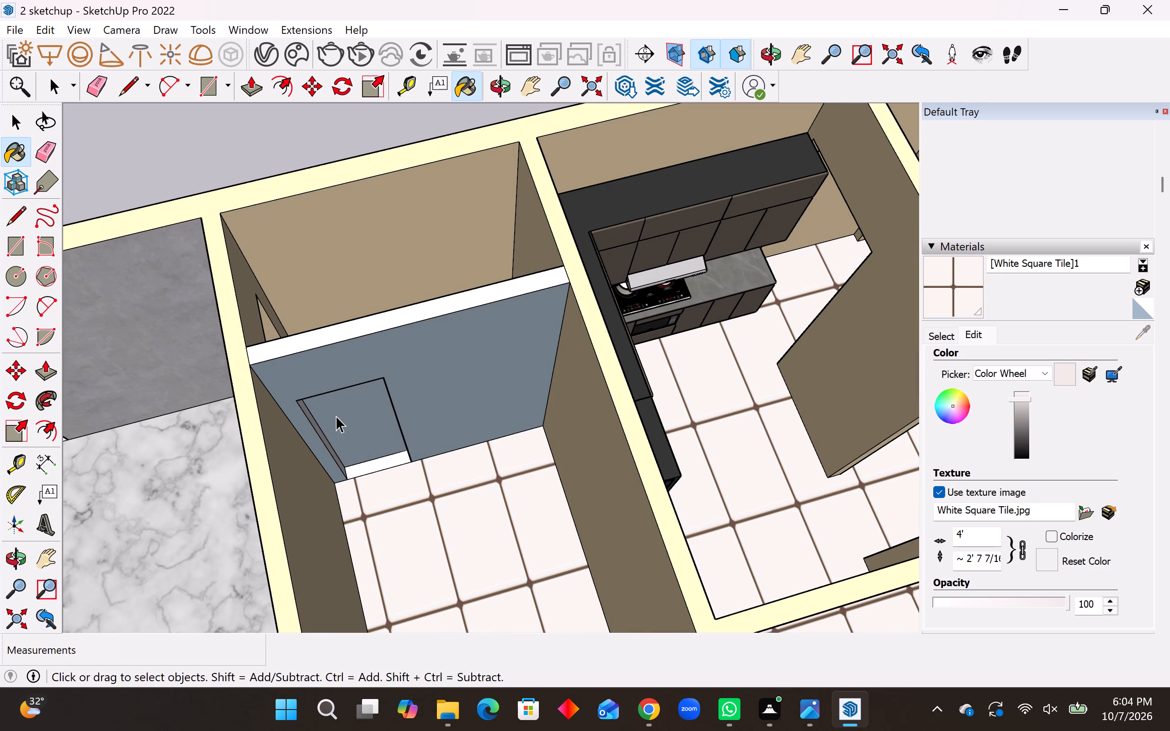
{"action": "left_click", "coordinate": [346, 414]}
{"action": "key", "text": "Delete"}
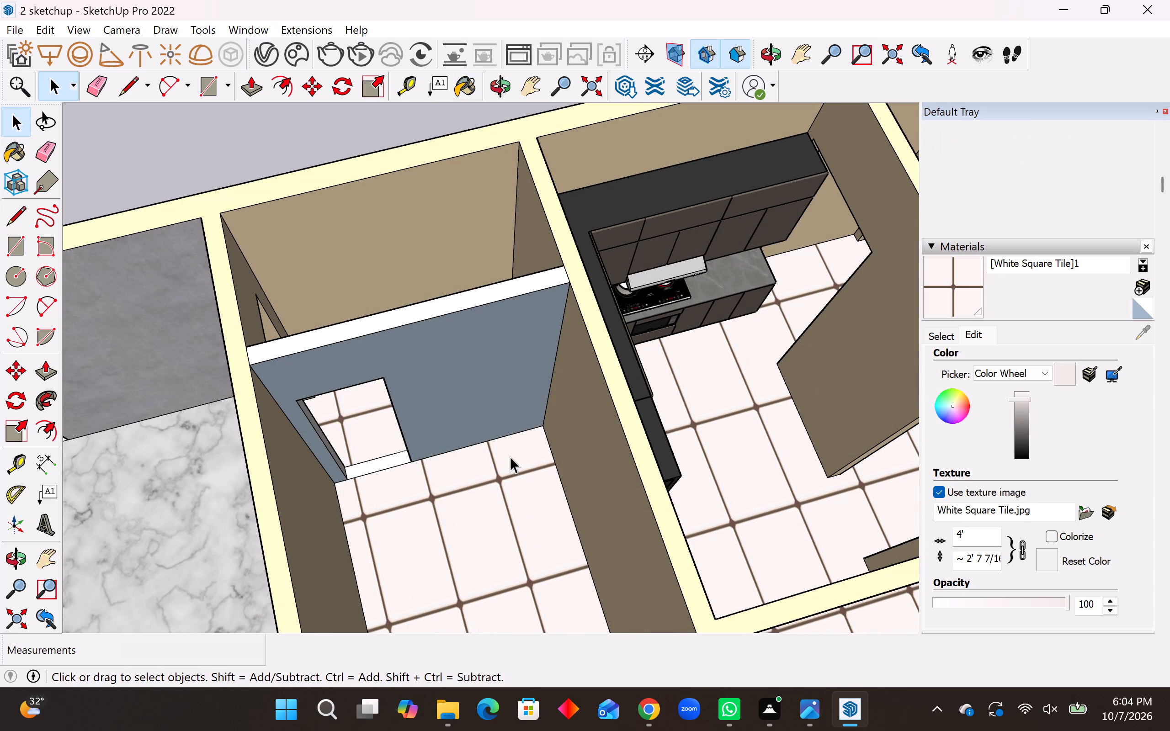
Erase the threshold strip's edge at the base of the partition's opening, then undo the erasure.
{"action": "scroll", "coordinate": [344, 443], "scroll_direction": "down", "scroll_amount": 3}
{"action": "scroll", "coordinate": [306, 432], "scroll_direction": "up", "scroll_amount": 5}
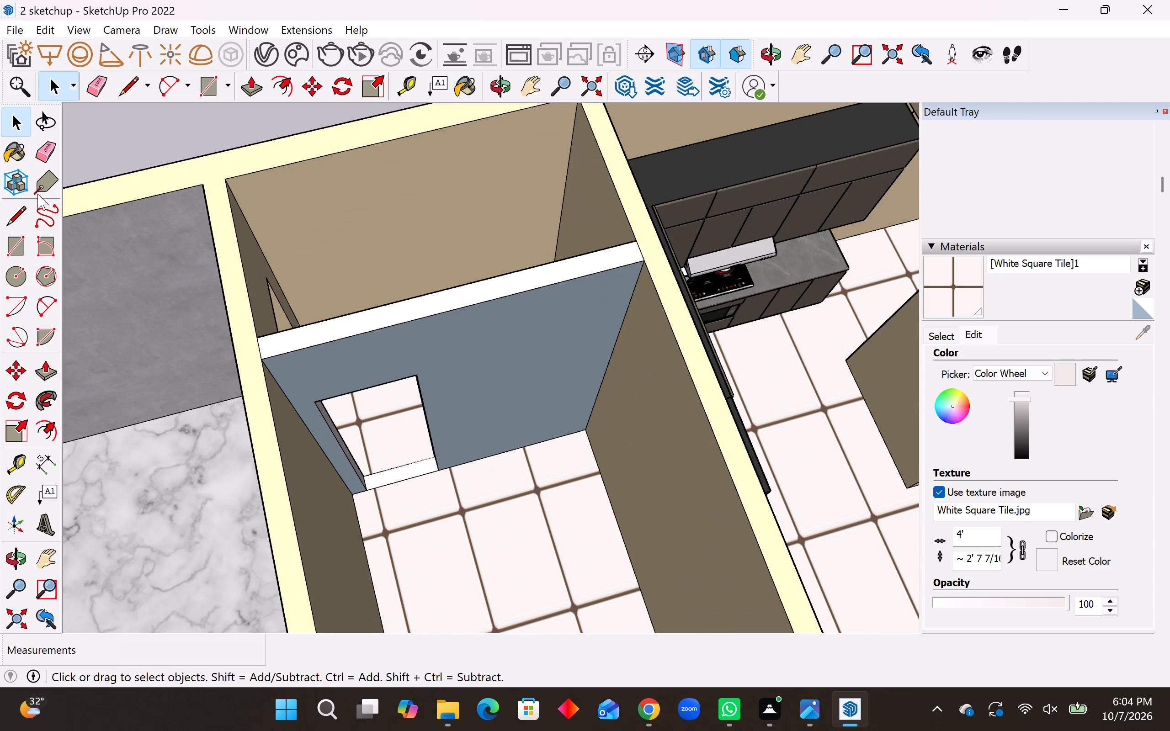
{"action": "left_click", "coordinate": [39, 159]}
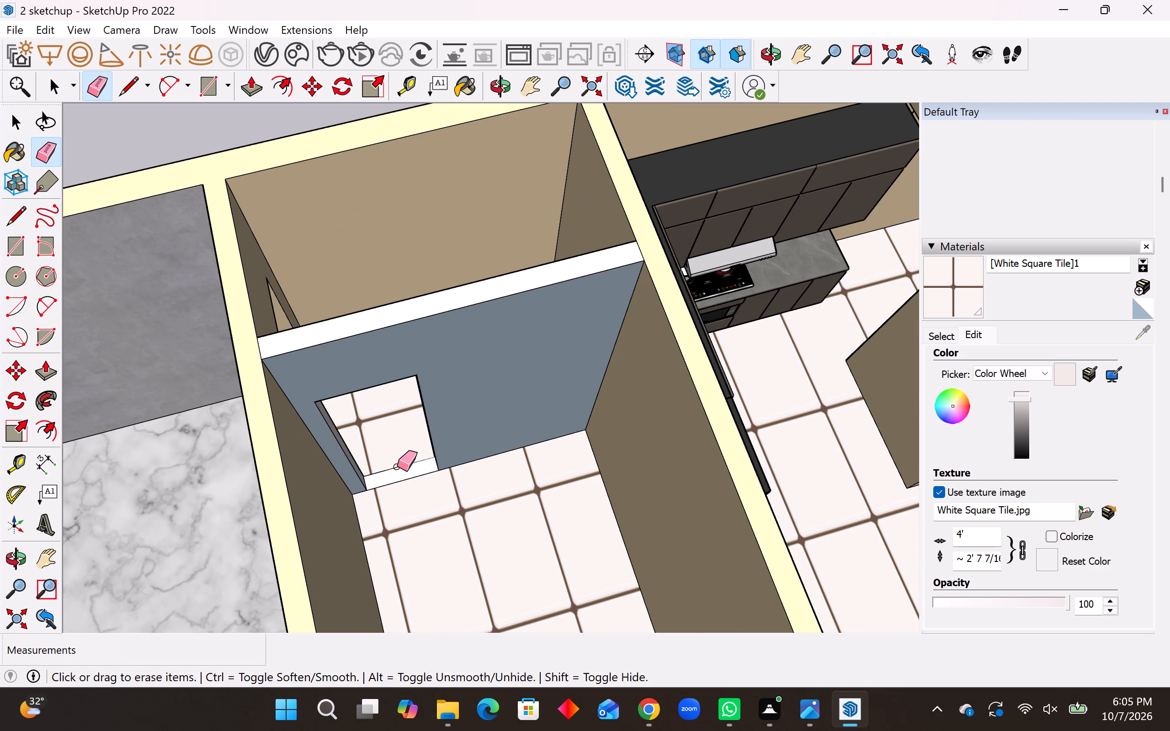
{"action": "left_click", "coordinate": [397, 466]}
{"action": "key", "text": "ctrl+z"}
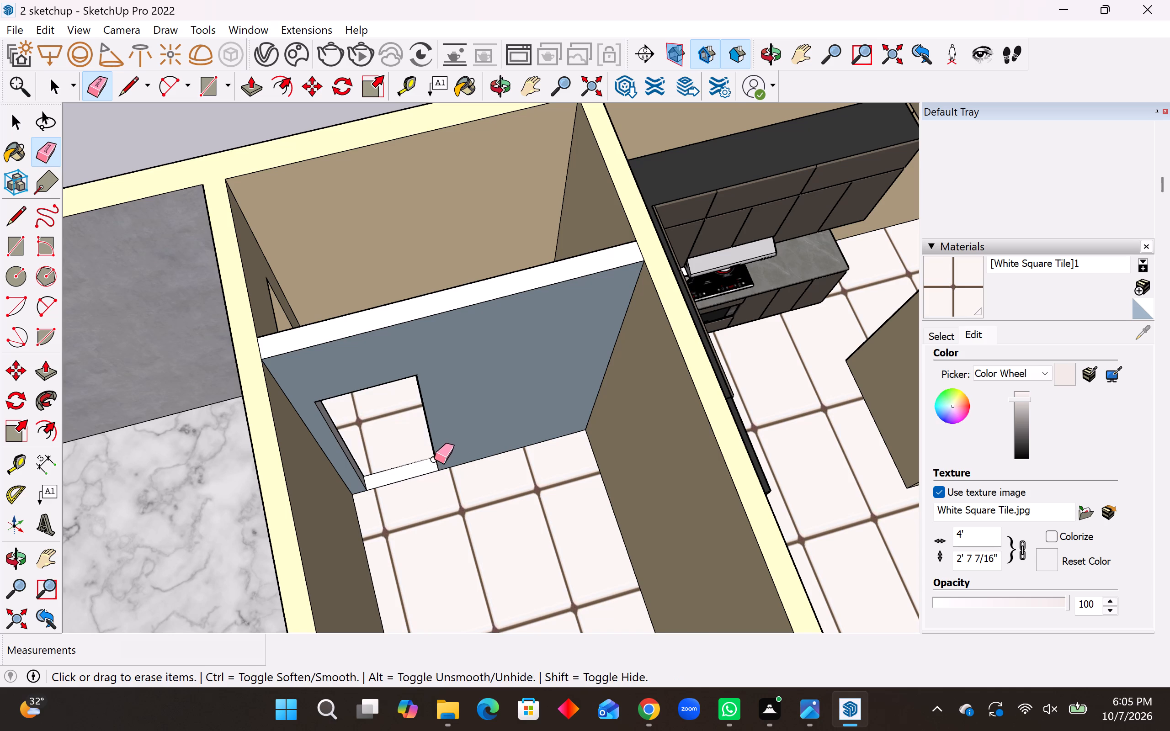
Paint the partition's tiled-hall face with 0034_Wheat from the Colors-Named collection.
{"action": "scroll", "coordinate": [475, 480], "scroll_direction": "down", "scroll_amount": 9}
{"action": "middle_click_drag", "start_coordinate": [476, 471], "coordinate": [485, 239]}
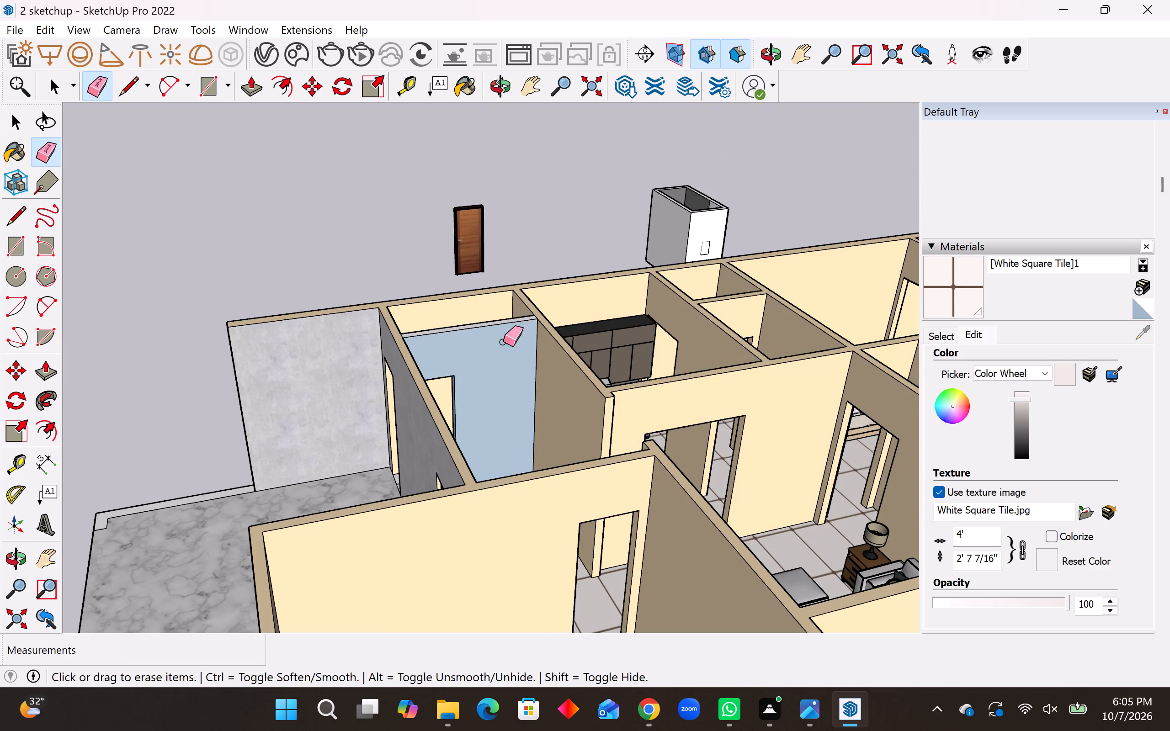
{"action": "left_click", "coordinate": [947, 330]}
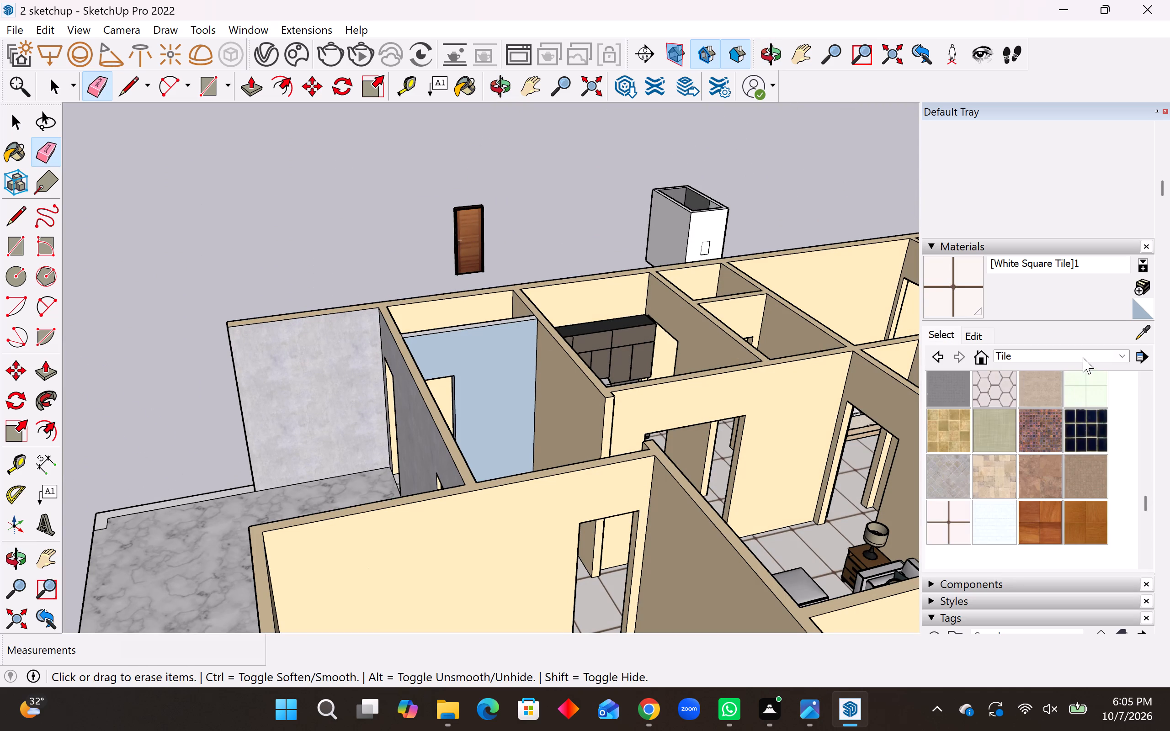
{"action": "left_click", "coordinate": [1083, 357]}
{"action": "left_click", "coordinate": [1069, 433]}
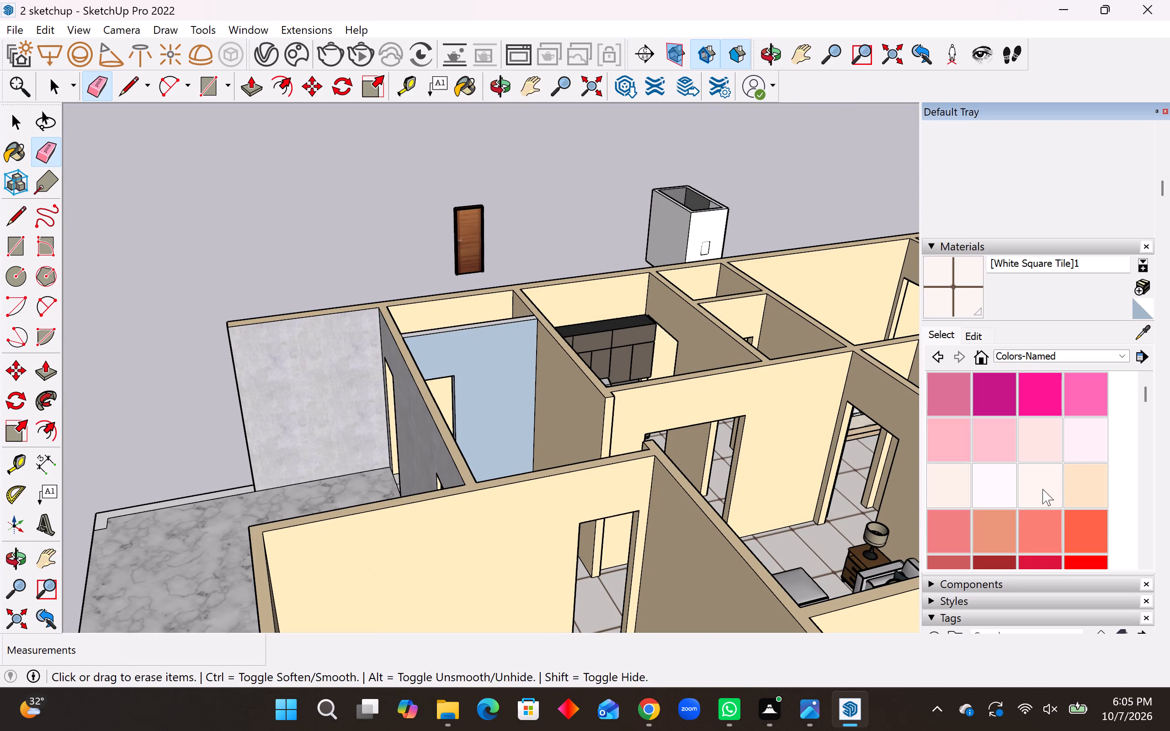
{"action": "scroll", "coordinate": [1010, 527], "scroll_direction": "down", "scroll_amount": 4}
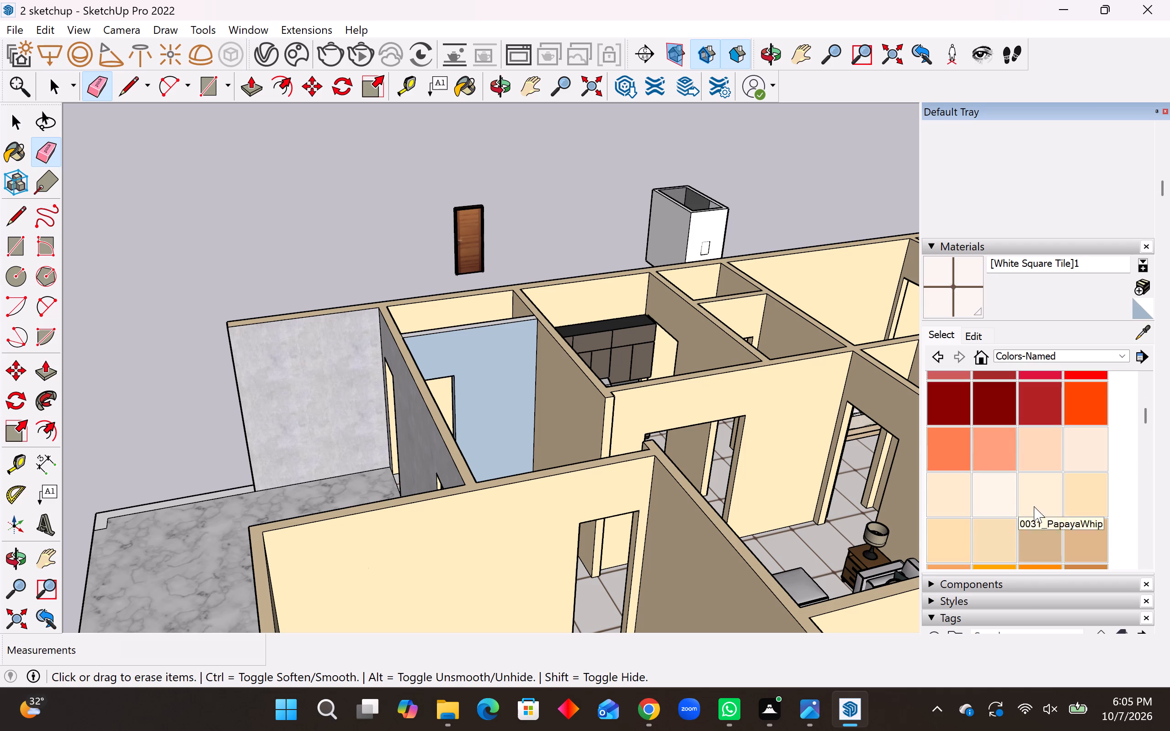
{"action": "left_click", "coordinate": [1002, 538]}
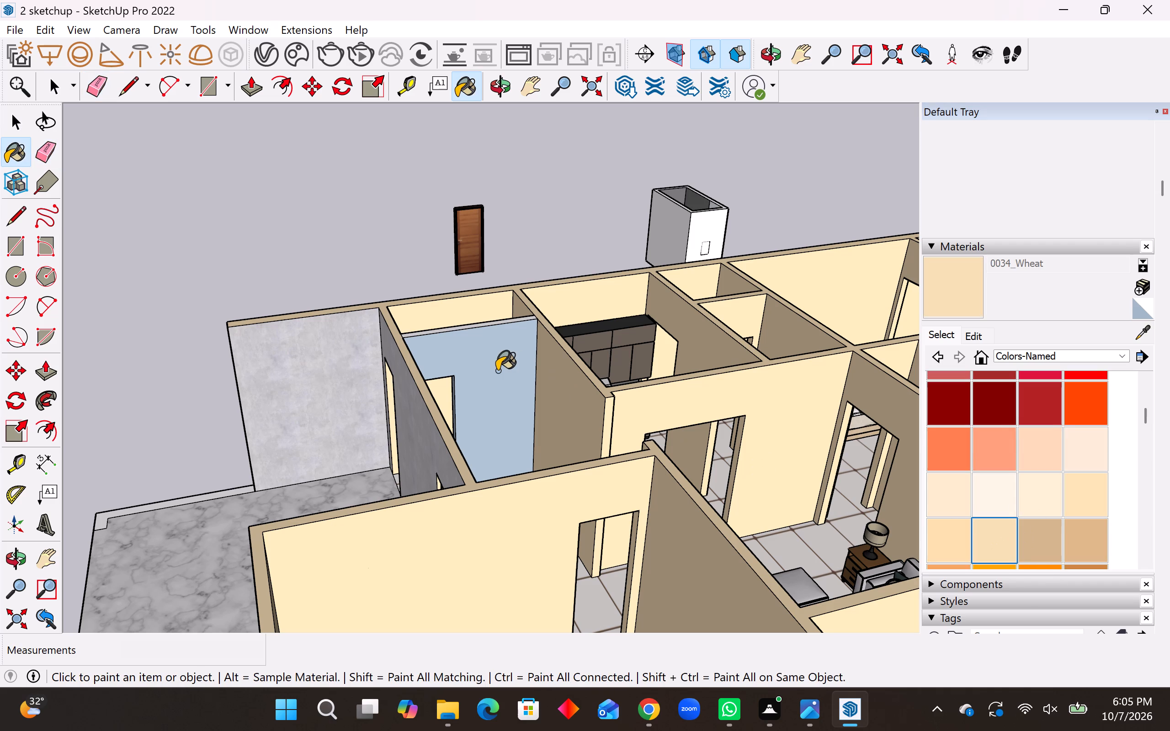
{"action": "left_click", "coordinate": [497, 369]}
Paint the partition's top and its face toward the small room with 0034_Wheat.
{"action": "middle_click_drag", "start_coordinate": [460, 359], "coordinate": [376, 507]}
{"action": "scroll", "coordinate": [388, 333], "scroll_direction": "up", "scroll_amount": 8}
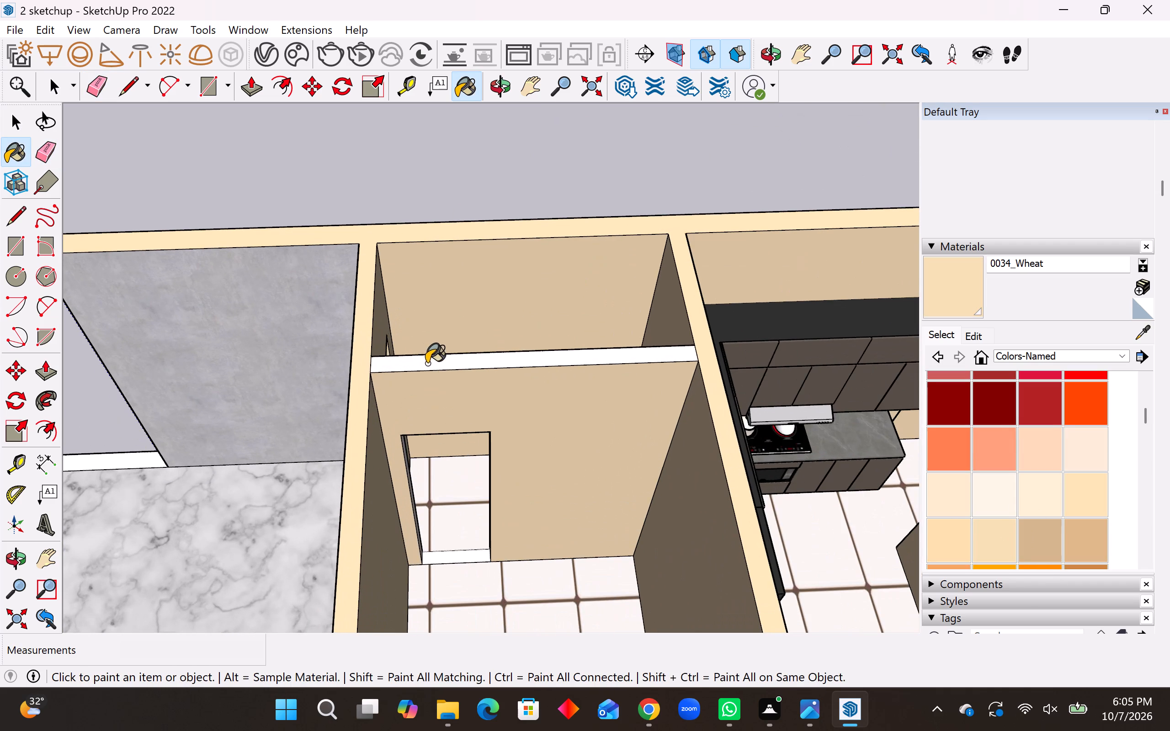
{"action": "left_click", "coordinate": [425, 364]}
{"action": "middle_click_drag", "start_coordinate": [372, 366], "coordinate": [1169, 386]}
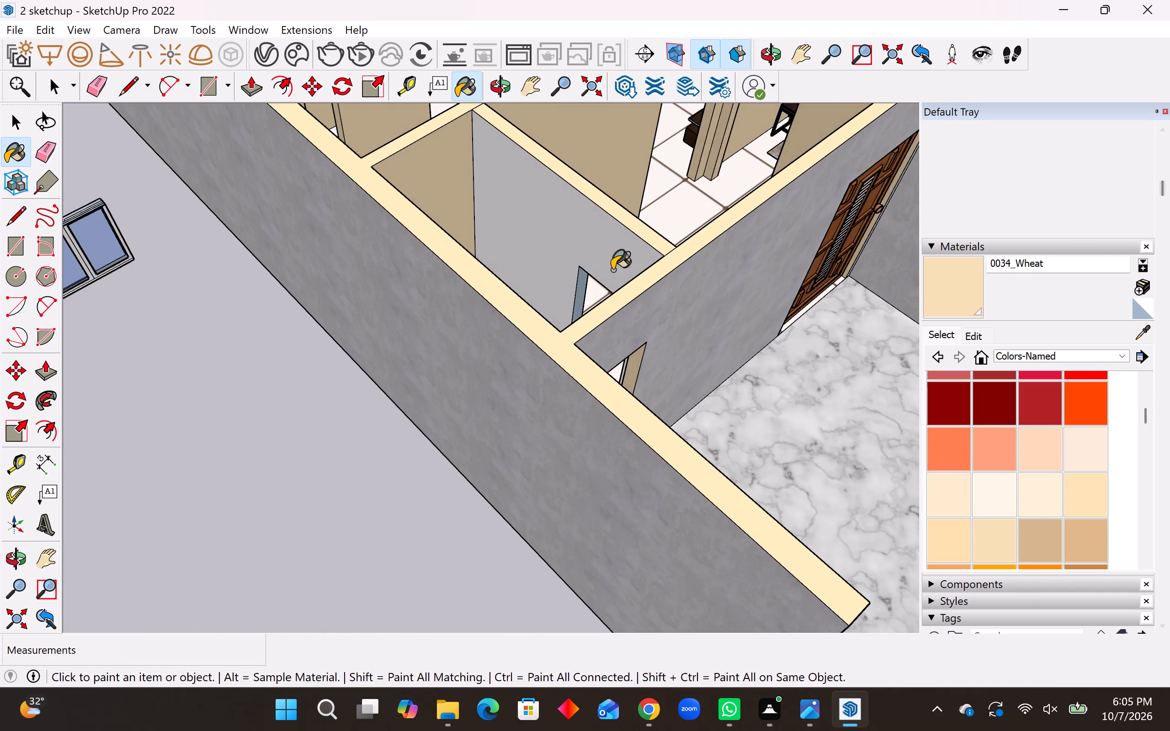
{"action": "left_click", "coordinate": [607, 247]}
Paint both side faces inside the partition's opening with 0034_Wheat.
{"action": "middle_click_drag", "start_coordinate": [613, 288], "coordinate": [786, 311]}
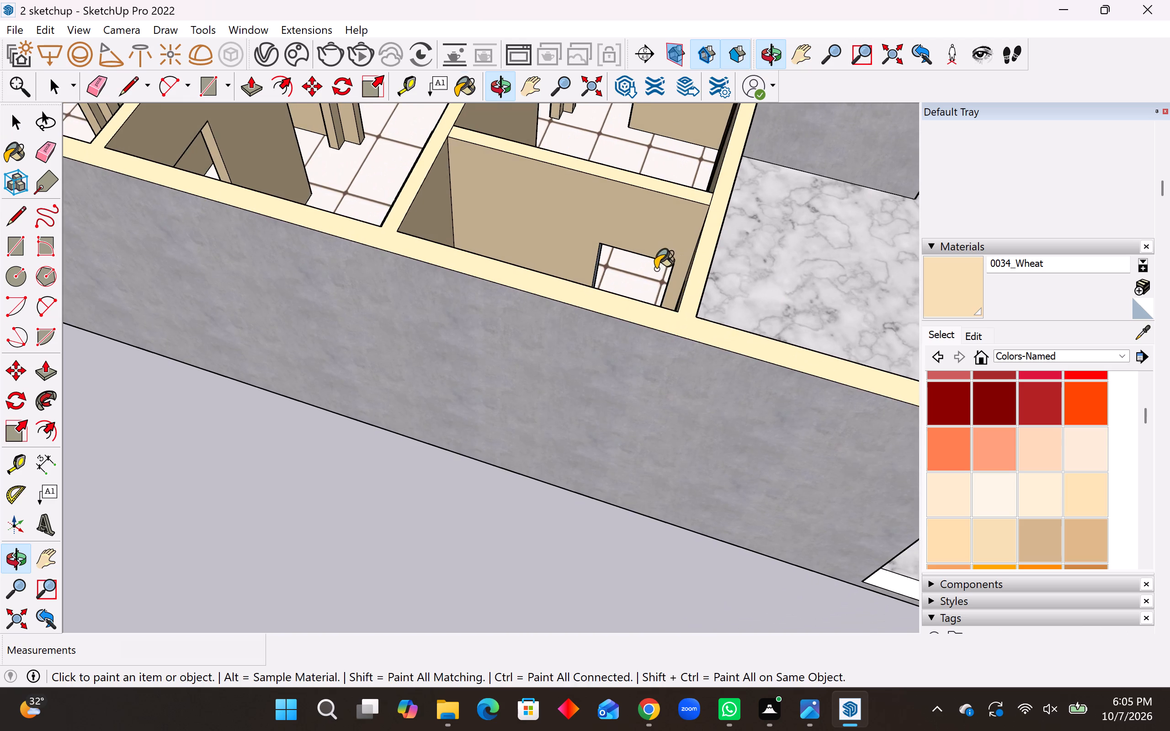
{"action": "scroll", "coordinate": [655, 269], "scroll_direction": "up", "scroll_amount": 7}
{"action": "left_click", "coordinate": [539, 267]}
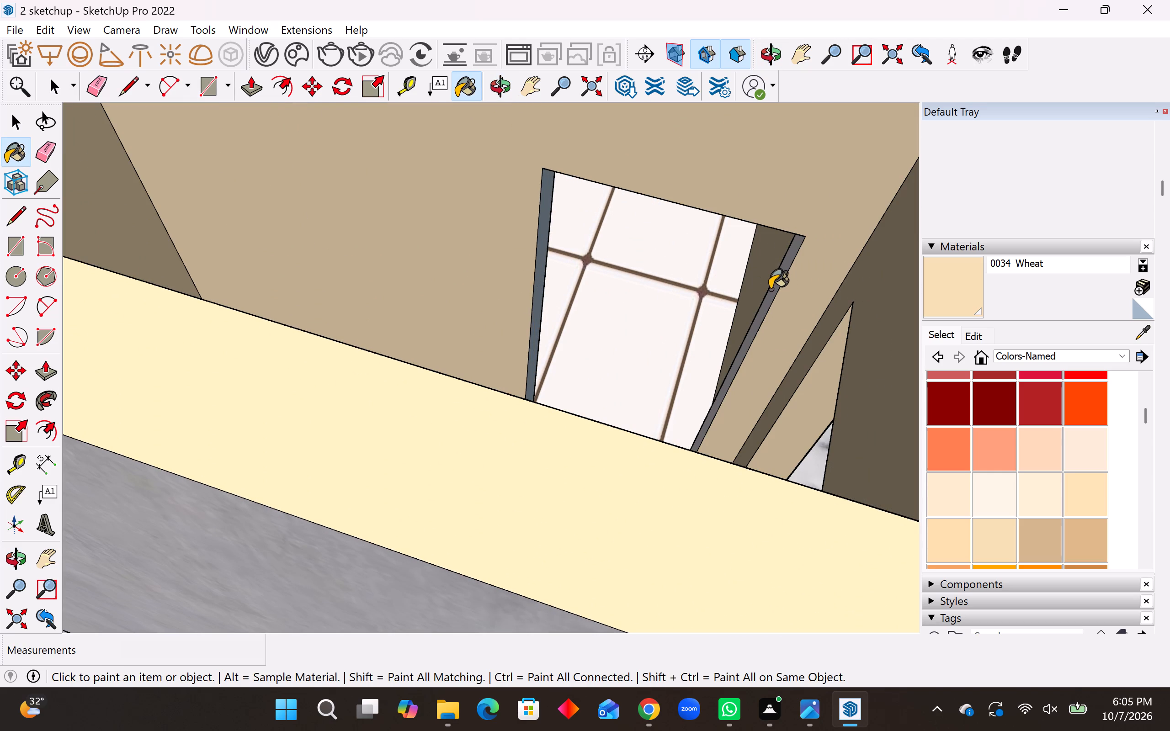
{"action": "left_click", "coordinate": [770, 293]}
{"action": "middle_click_drag", "start_coordinate": [808, 270], "coordinate": [21, 300]}
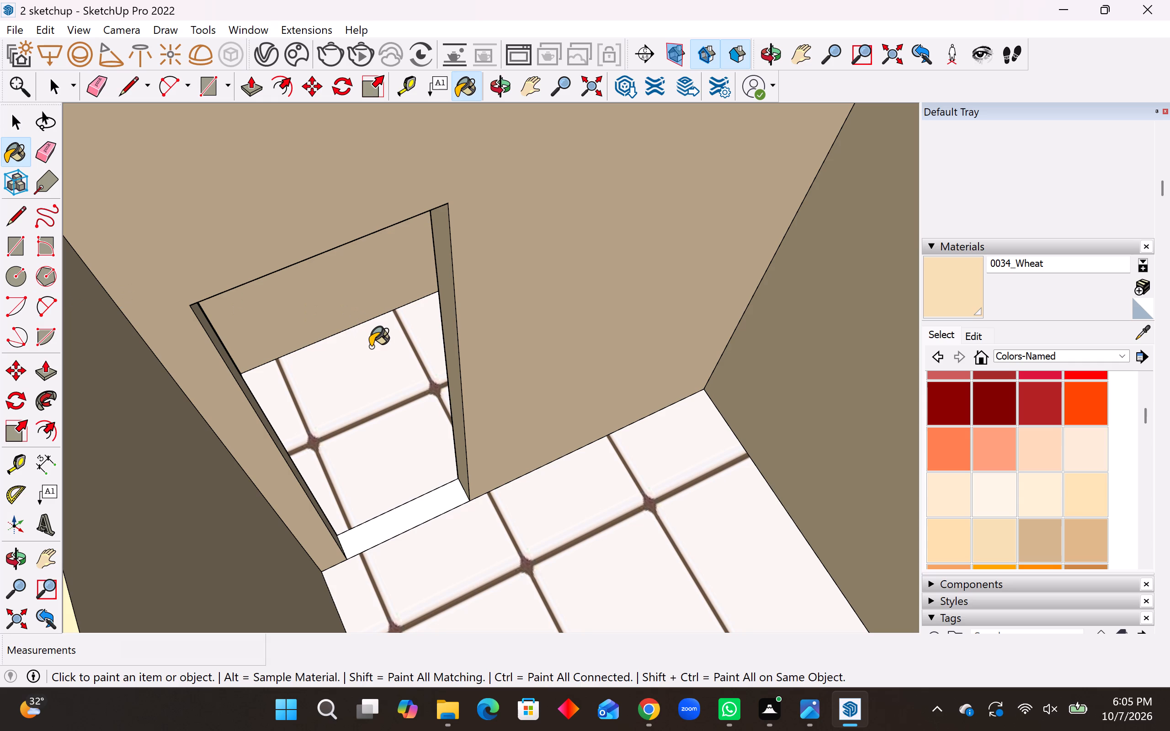
{"action": "scroll", "coordinate": [430, 434], "scroll_direction": "down", "scroll_amount": 18}
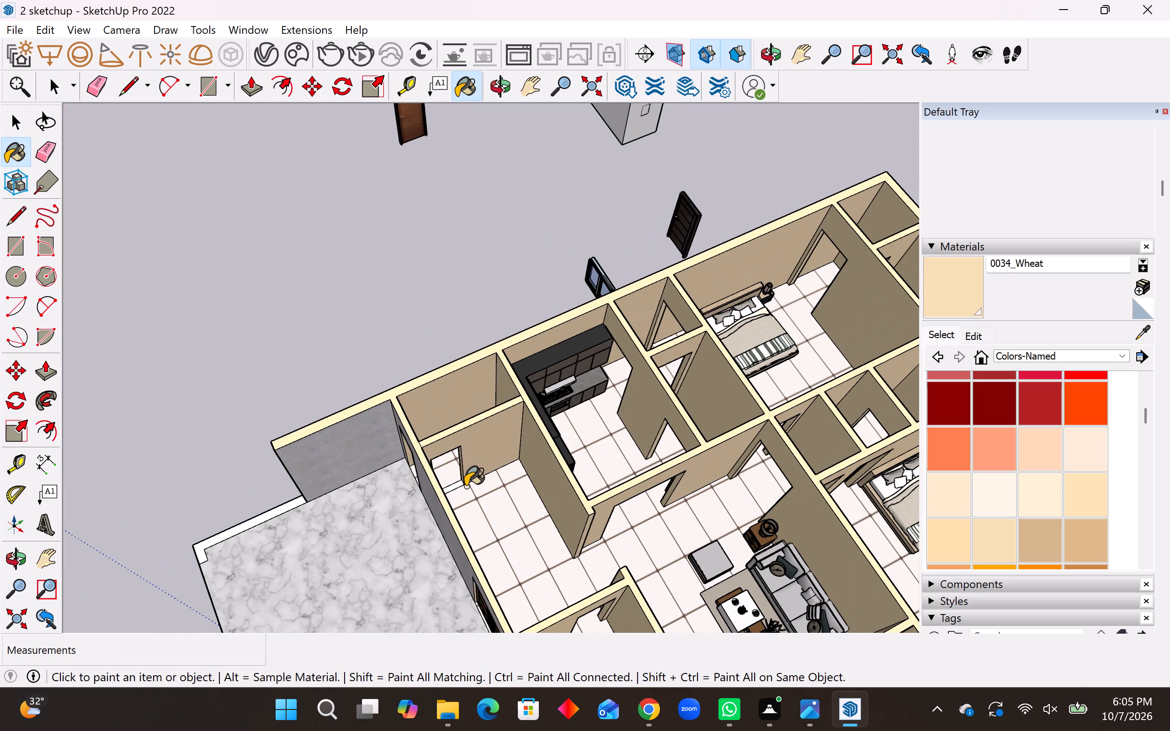
{"action": "key", "text": "space"}
Scale the loose brown wooden door outside the house to 0.50 along green and 0.50 along blue.
{"action": "scroll", "coordinate": [395, 499], "scroll_direction": "down", "scroll_amount": 8}
{"action": "middle_click_drag", "start_coordinate": [407, 478], "coordinate": [608, 360]}
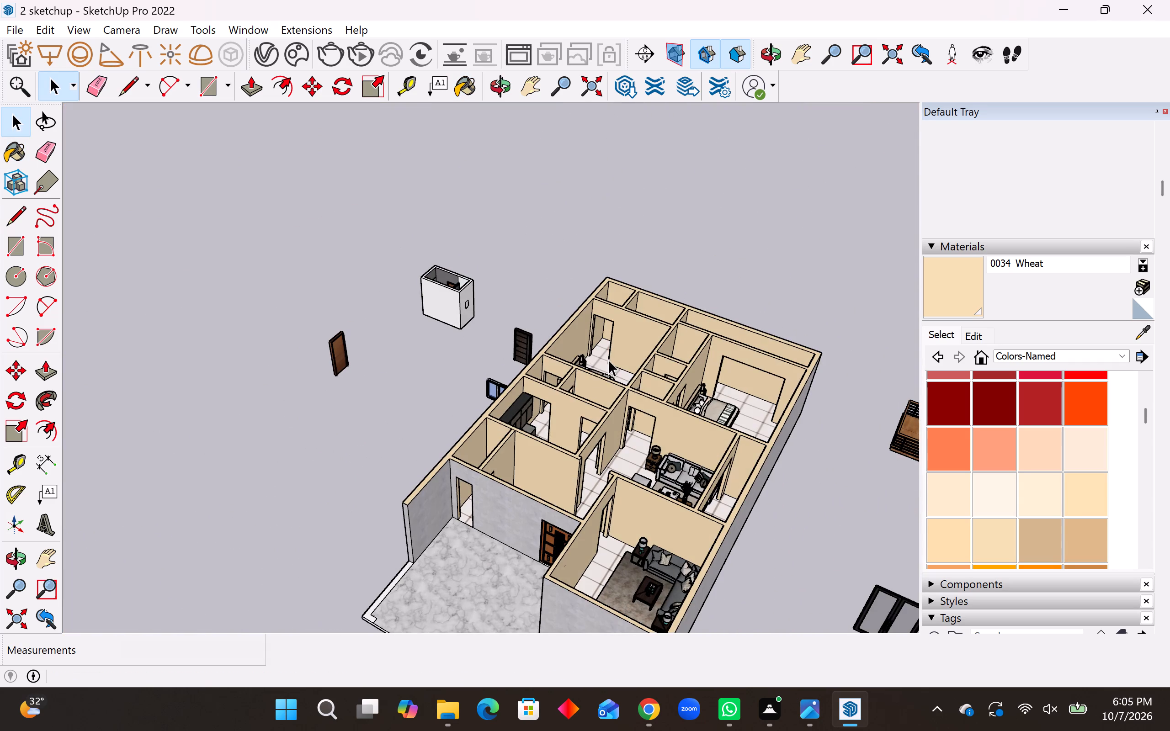
{"action": "scroll", "coordinate": [332, 350], "scroll_direction": "up", "scroll_amount": 8}
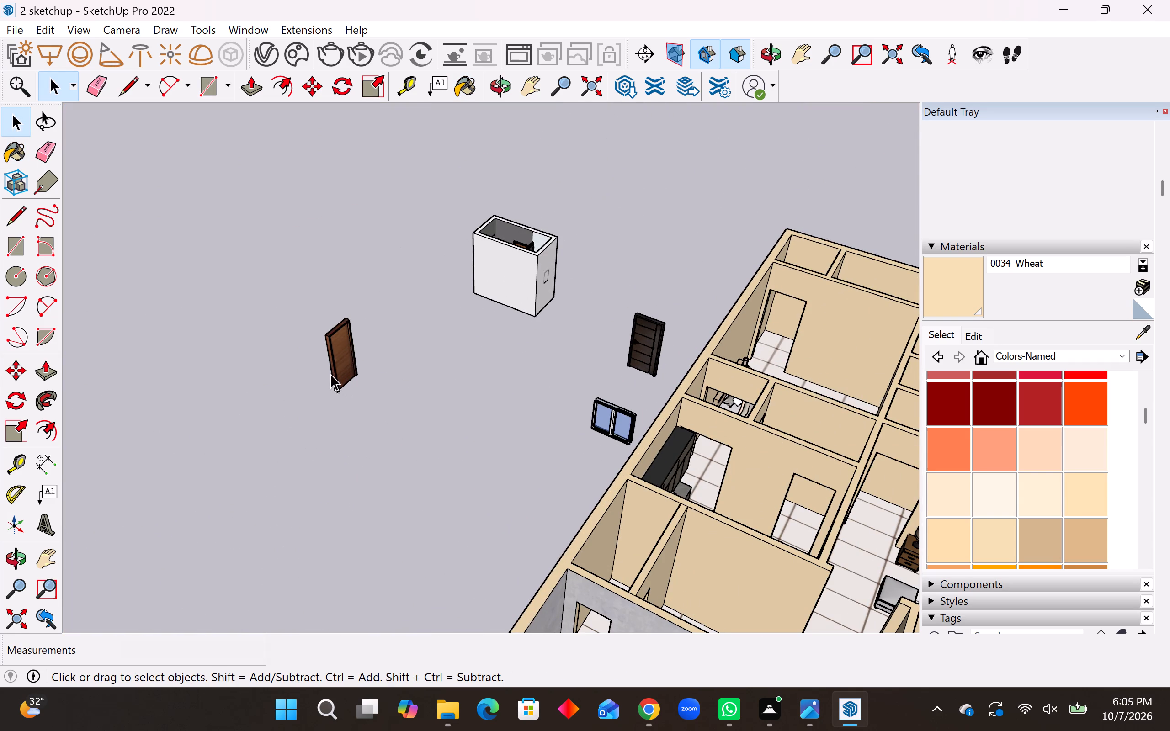
{"action": "left_click_drag", "start_coordinate": [330, 364], "coordinate": [336, 363]}
{"action": "left_click", "coordinate": [339, 366]}
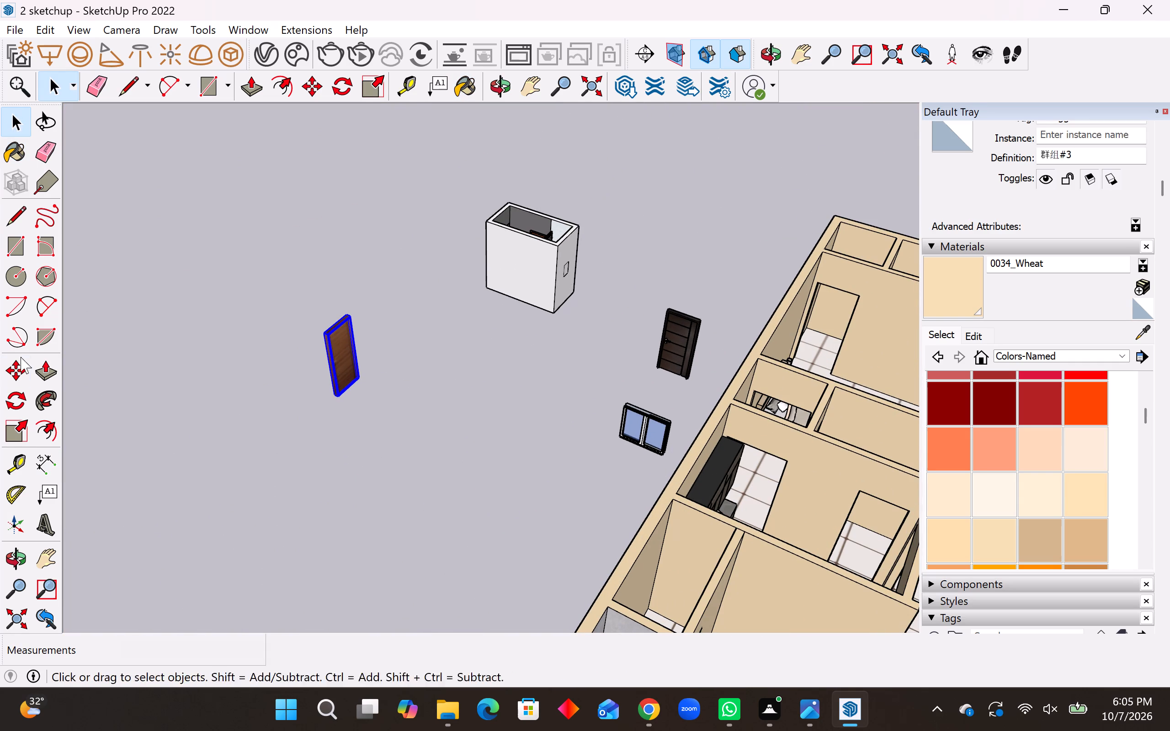
{"action": "left_click", "coordinate": [14, 432]}
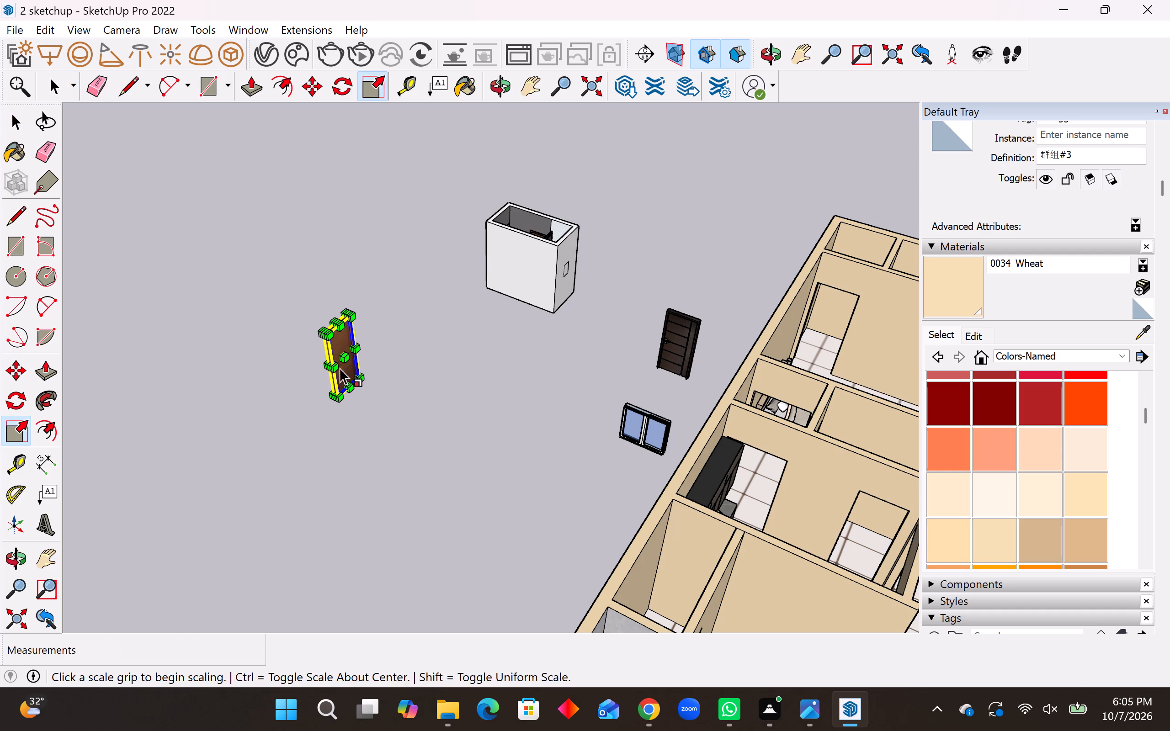
{"action": "left_click", "coordinate": [327, 368]}
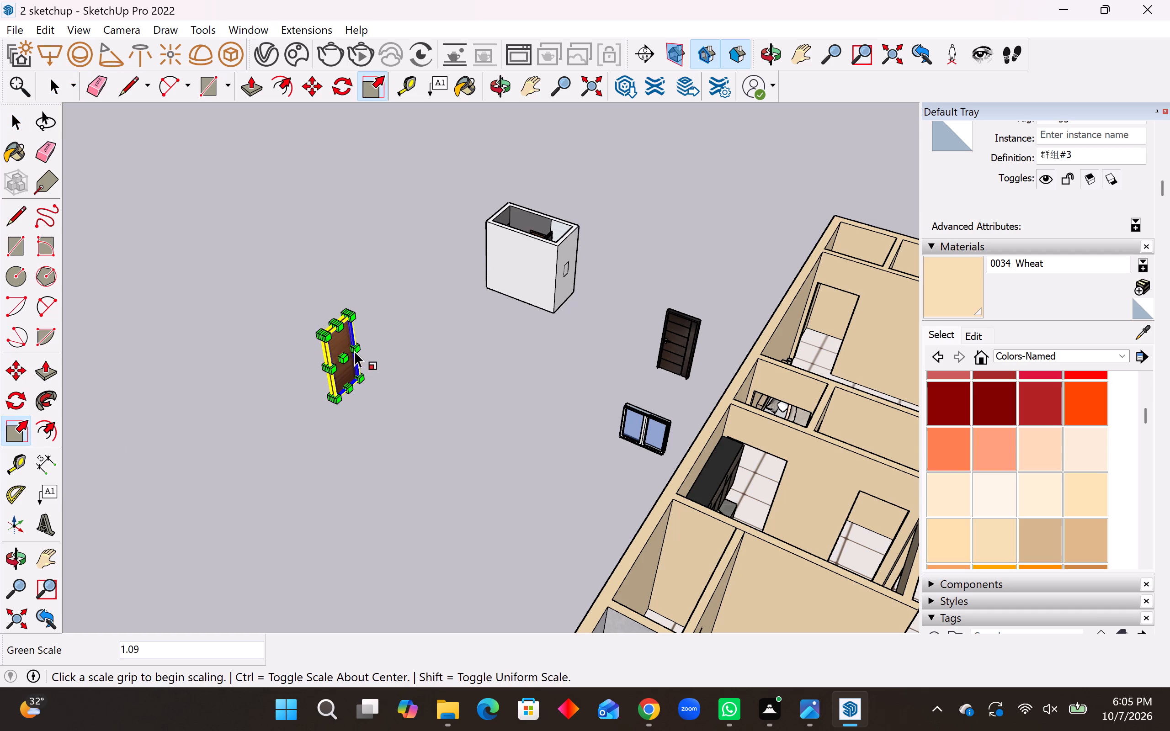
{"action": "middle_click_drag", "start_coordinate": [330, 369], "coordinate": [368, 368]}
{"action": "scroll", "coordinate": [300, 395], "scroll_direction": "up", "scroll_amount": 4}
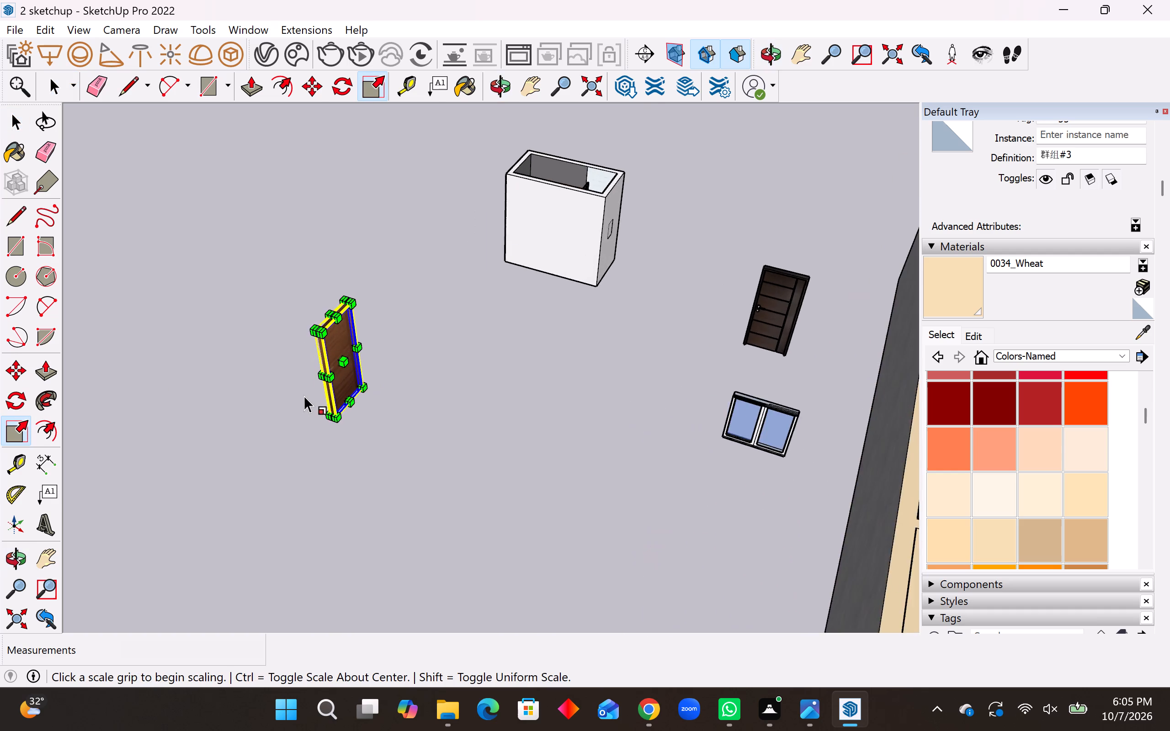
{"action": "scroll", "coordinate": [310, 394], "scroll_direction": "up", "scroll_amount": 3}
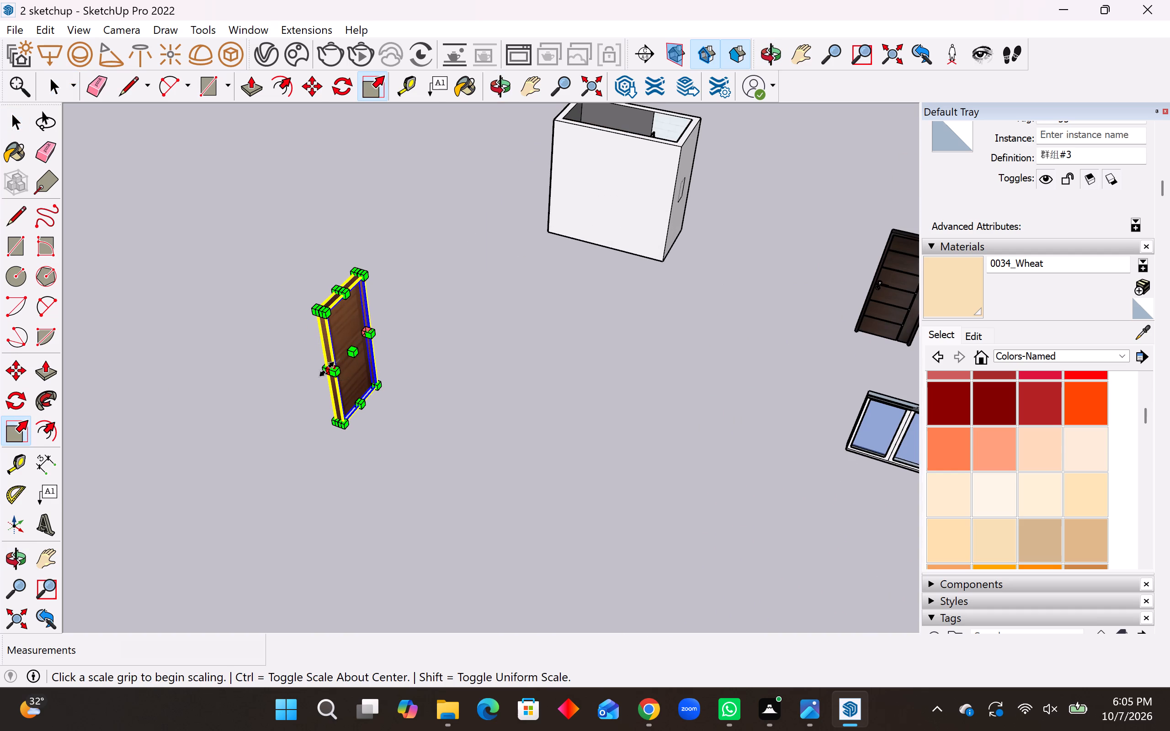
{"action": "left_click", "coordinate": [328, 372]}
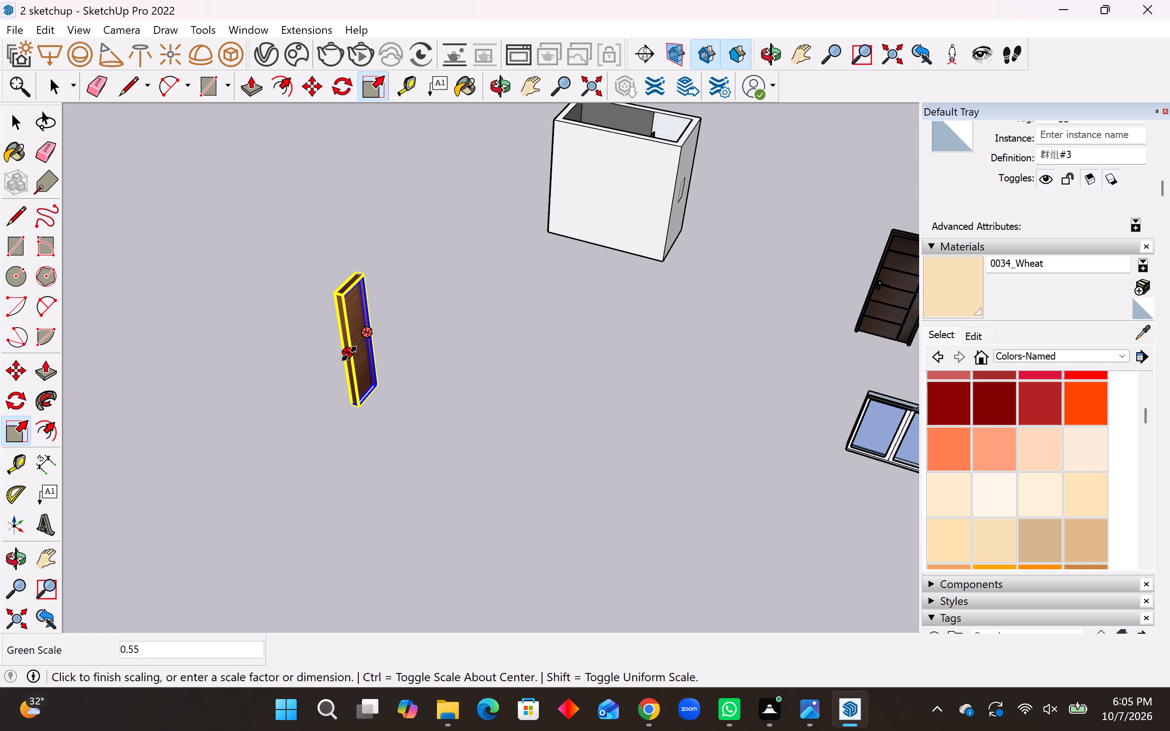
{"action": "left_click", "coordinate": [350, 354]}
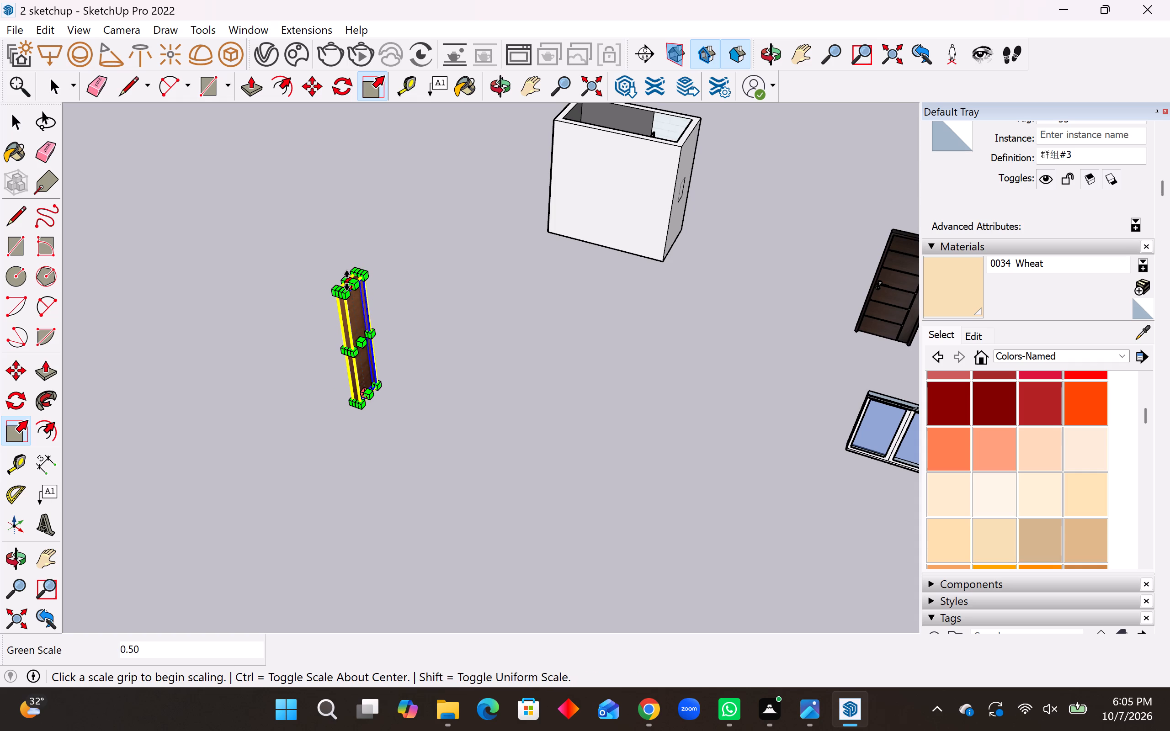
{"action": "left_click", "coordinate": [347, 281]}
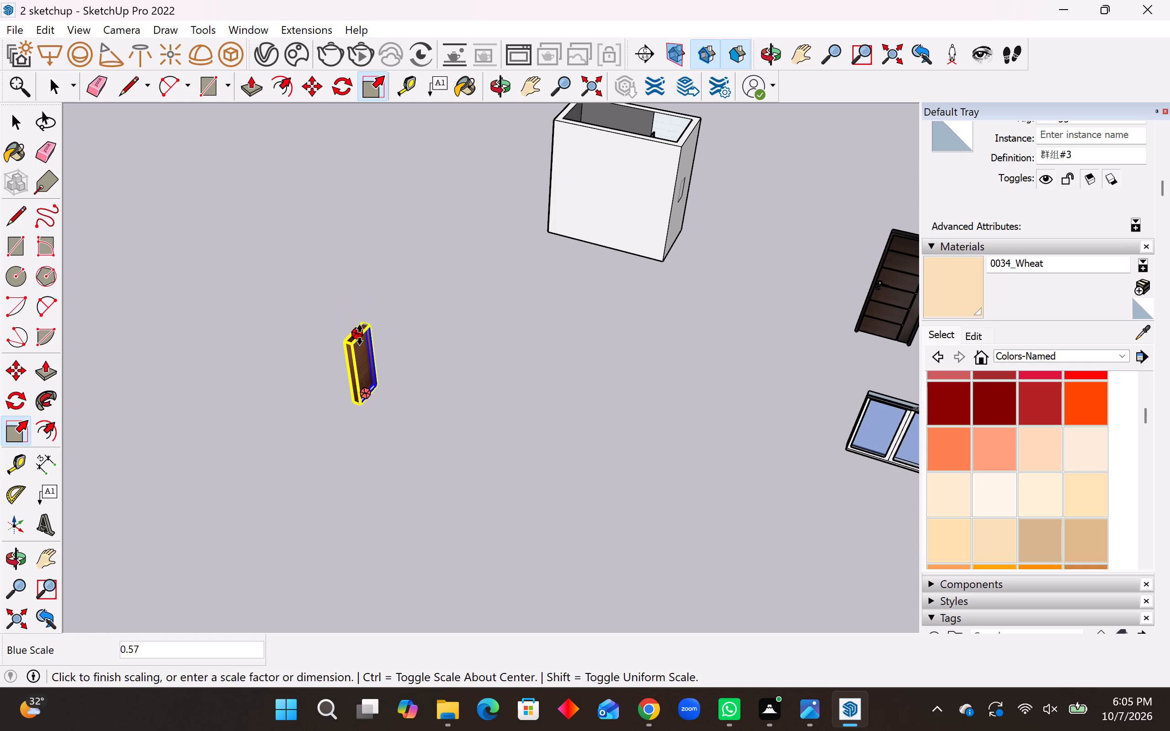
{"action": "left_click", "coordinate": [360, 339]}
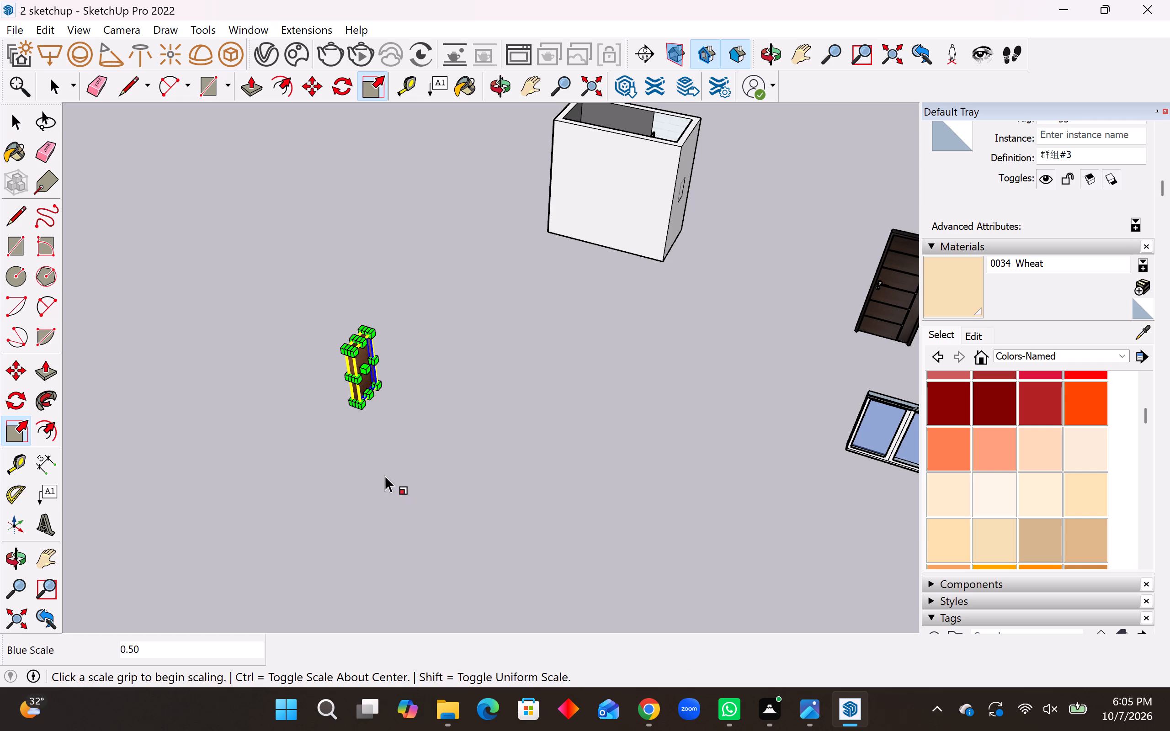
Rotate the reduced wooden door 90 degrees on the ground plane.
{"action": "scroll", "coordinate": [365, 392], "scroll_direction": "down", "scroll_amount": 13}
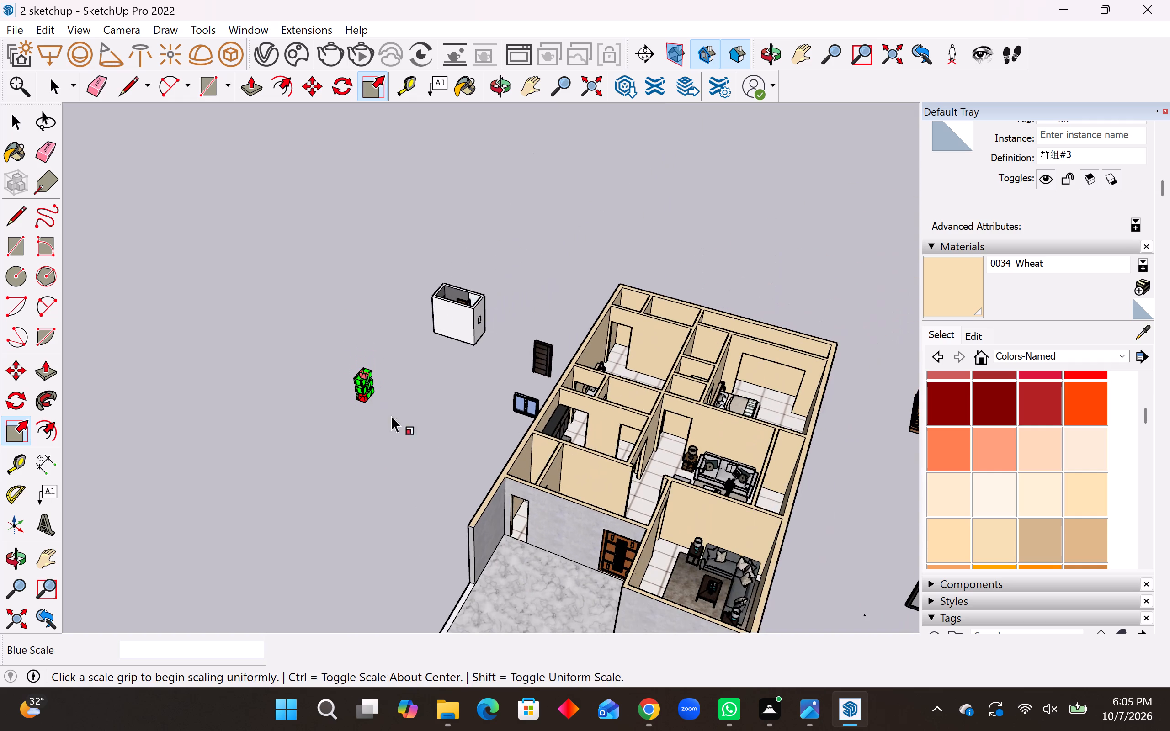
{"action": "scroll", "coordinate": [359, 405], "scroll_direction": "up", "scroll_amount": 7}
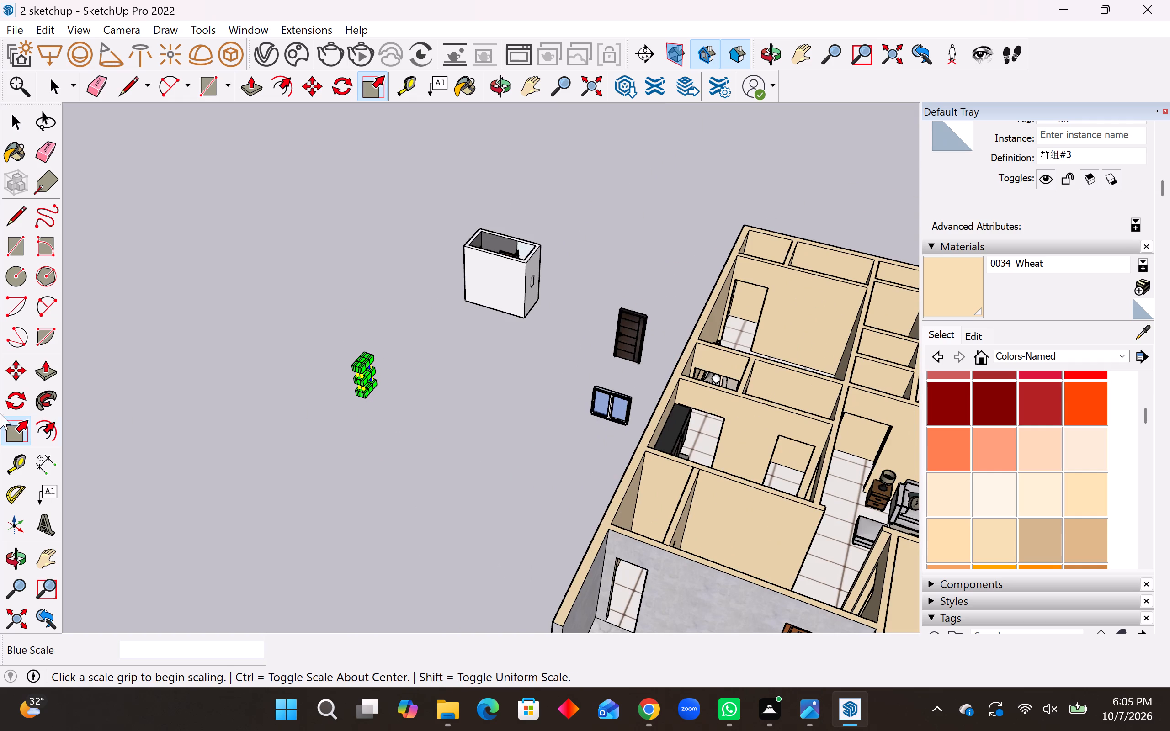
{"action": "left_click", "coordinate": [13, 392]}
{"action": "left_click", "coordinate": [388, 456]}
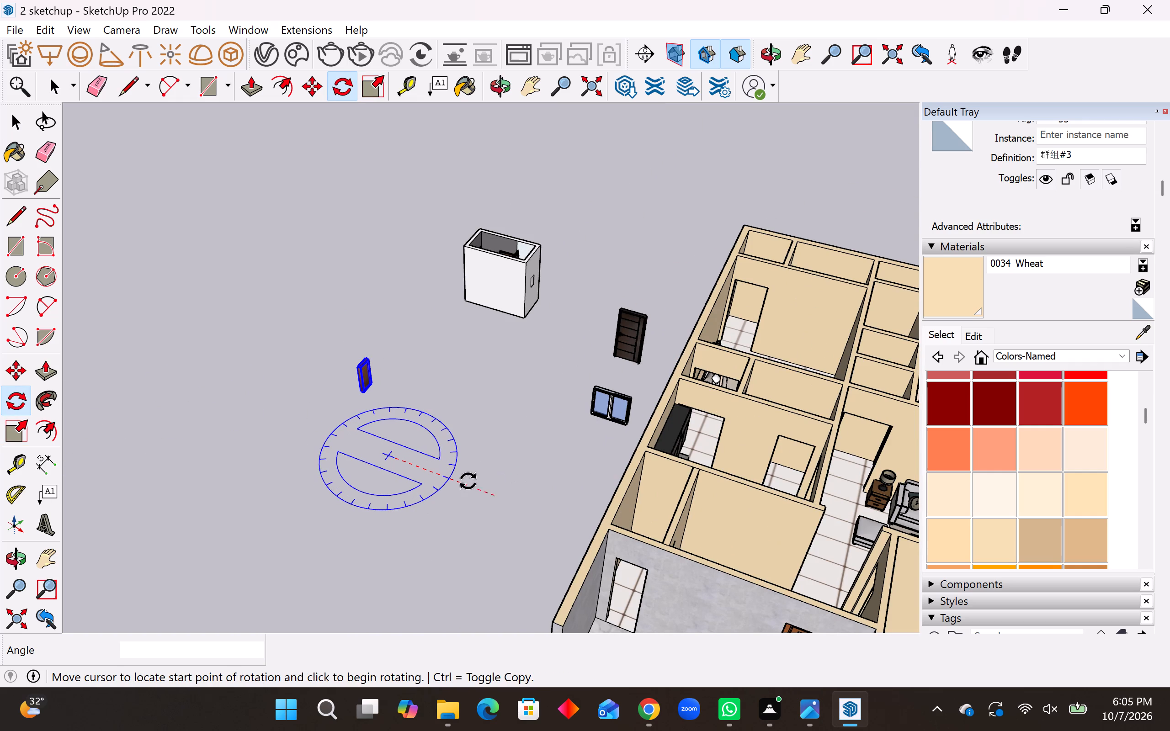
{"action": "left_click", "coordinate": [465, 487]}
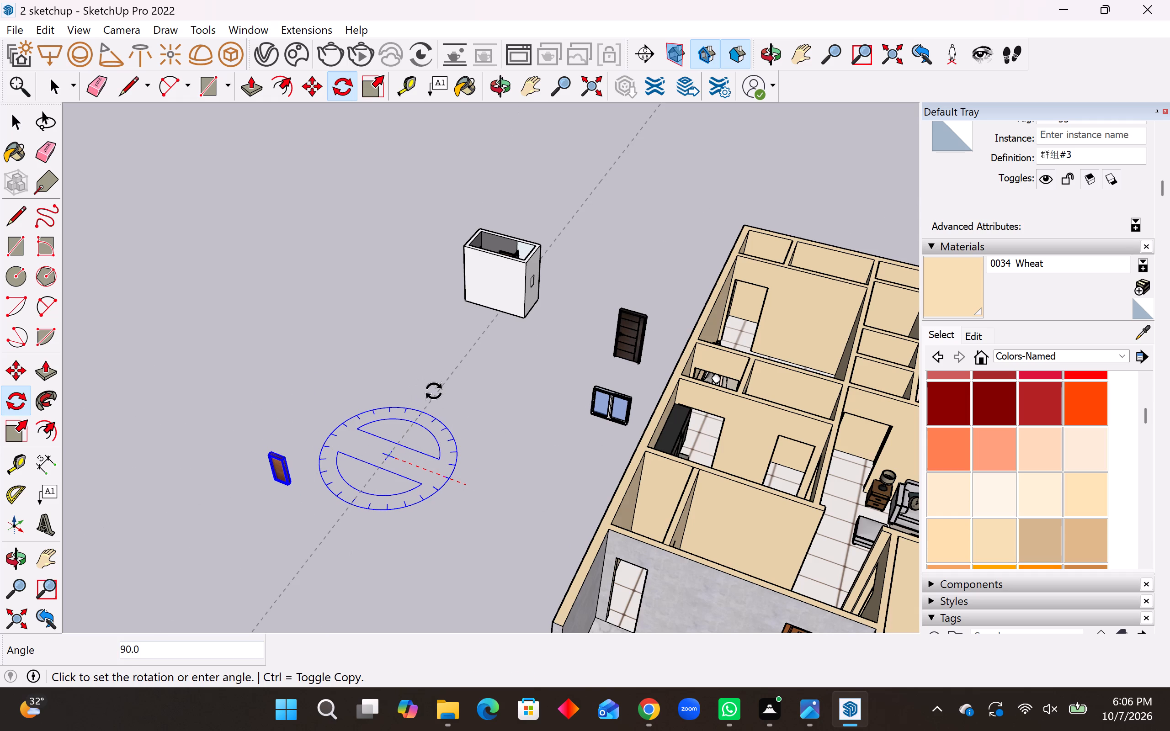
{"action": "left_click", "coordinate": [417, 419]}
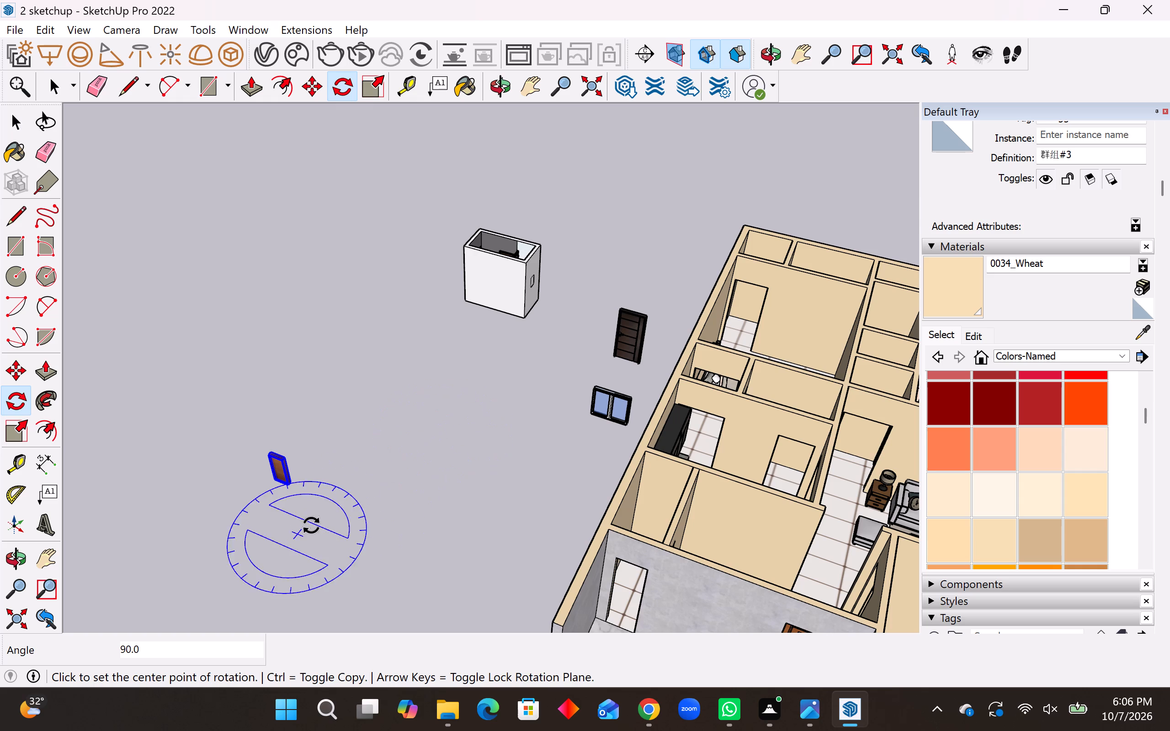
Move the wooden door by its bottom corner to the base corner of the empty doorway in the marble porch's grey wall.
{"action": "key", "text": "m"}
{"action": "scroll", "coordinate": [288, 504], "scroll_direction": "up", "scroll_amount": 7}
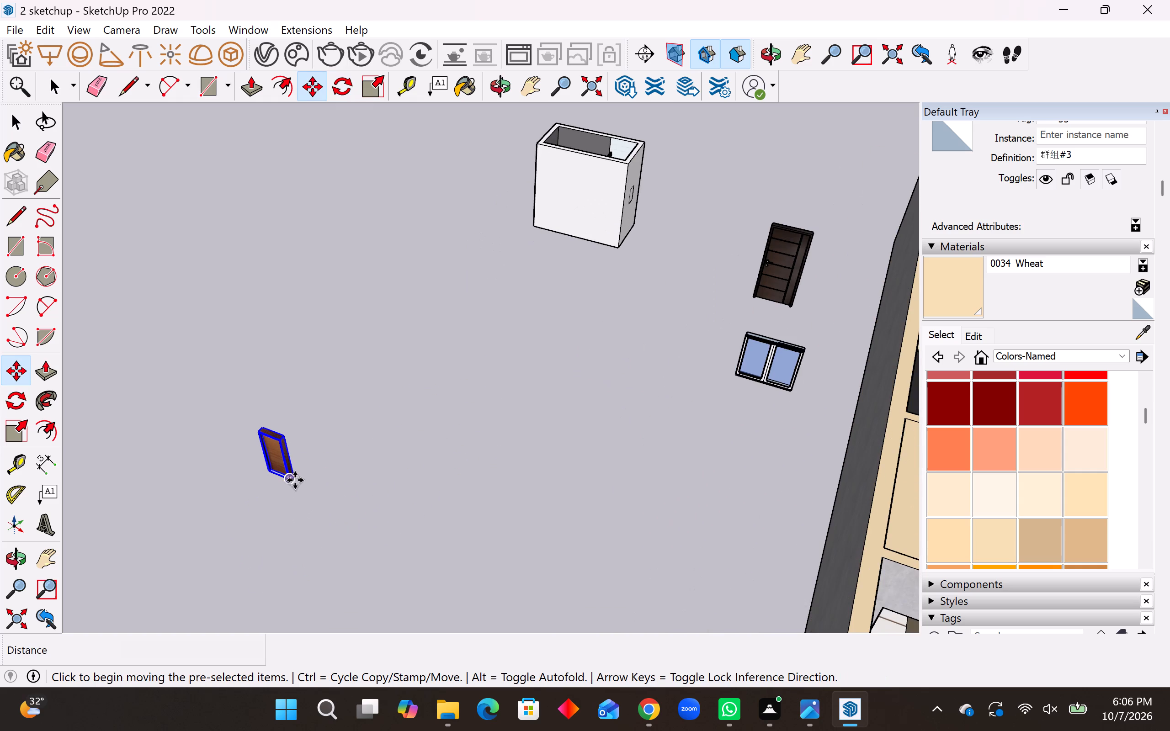
{"action": "left_click", "coordinate": [289, 482]}
{"action": "scroll", "coordinate": [260, 494], "scroll_direction": "down", "scroll_amount": 11}
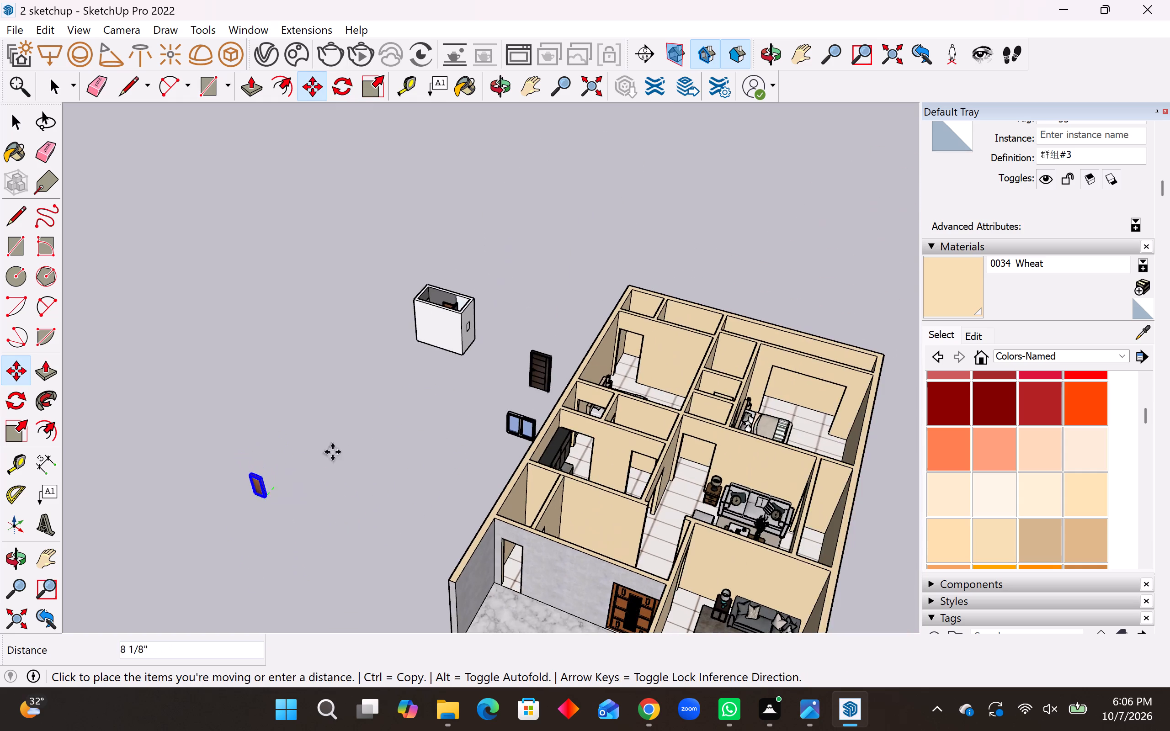
{"action": "scroll", "coordinate": [541, 323], "scroll_direction": "down", "scroll_amount": 5}
{"action": "scroll", "coordinate": [557, 476], "scroll_direction": "up", "scroll_amount": 14}
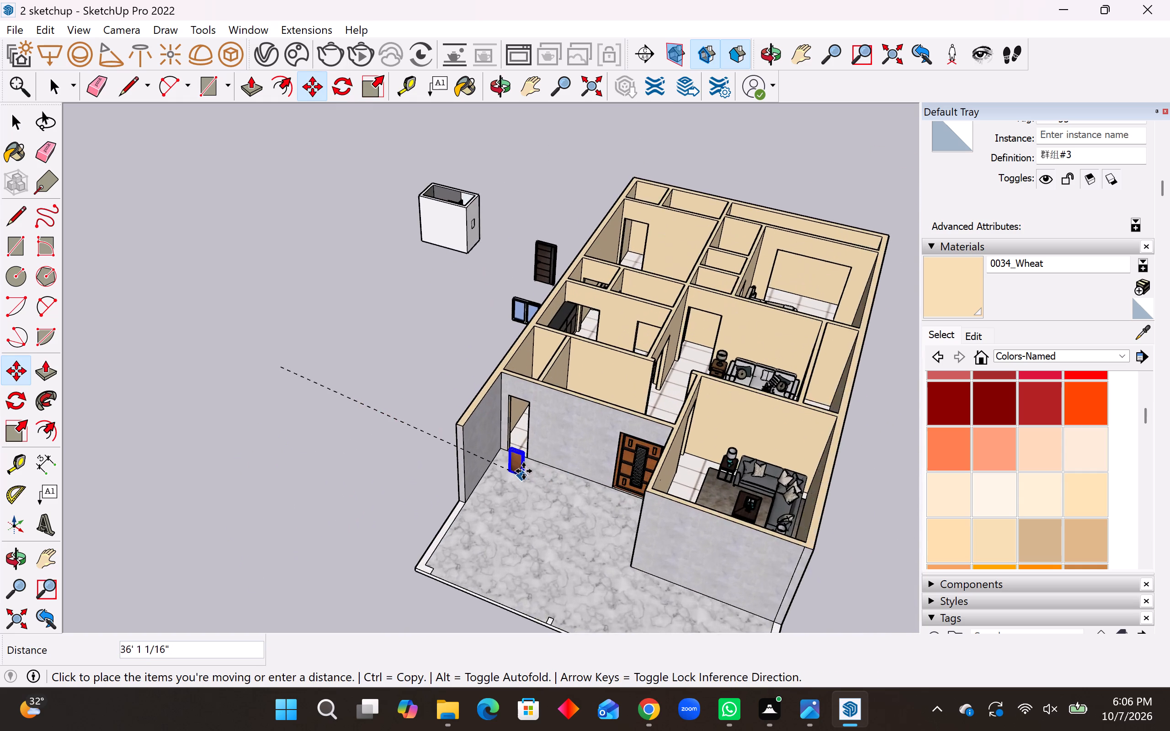
{"action": "scroll", "coordinate": [523, 471], "scroll_direction": "up", "scroll_amount": 15}
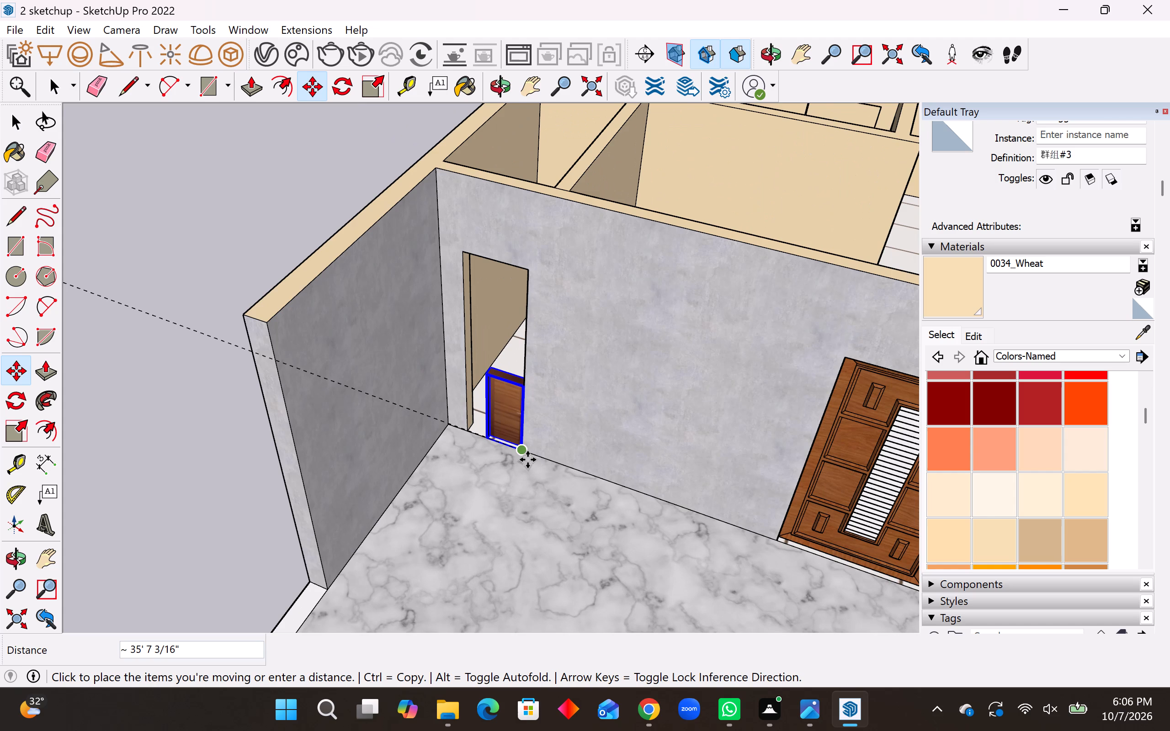
{"action": "scroll", "coordinate": [527, 460], "scroll_direction": "up", "scroll_amount": 4}
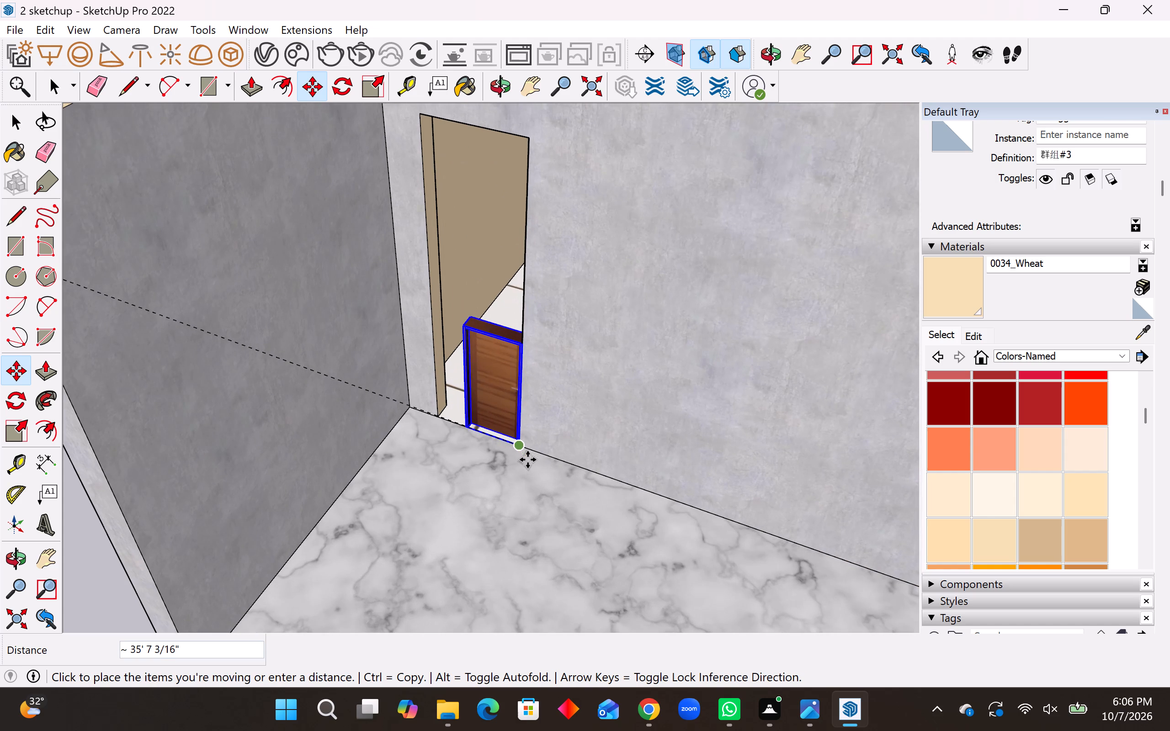
{"action": "left_click", "coordinate": [518, 446]}
Scale the wooden door to fill the porch doorway, up to its top edge and about 1.55 along green to its far side.
{"action": "scroll", "coordinate": [528, 510], "scroll_direction": "down", "scroll_amount": 4}
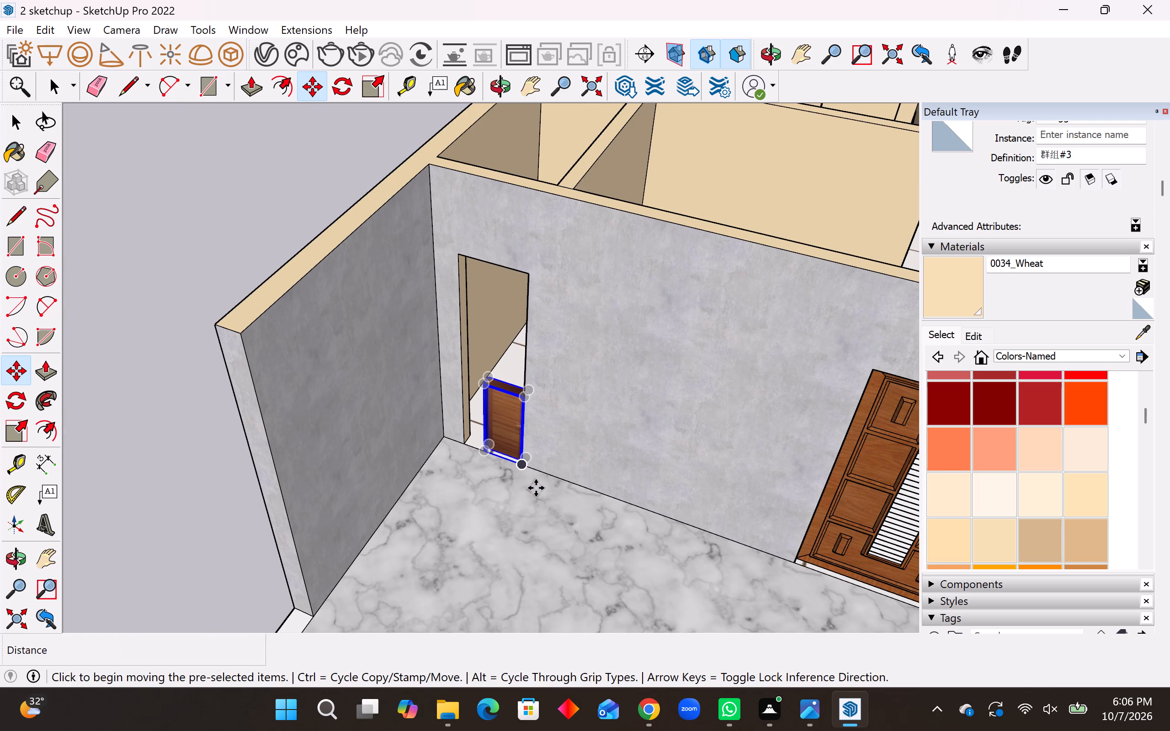
{"action": "left_click", "coordinate": [16, 429]}
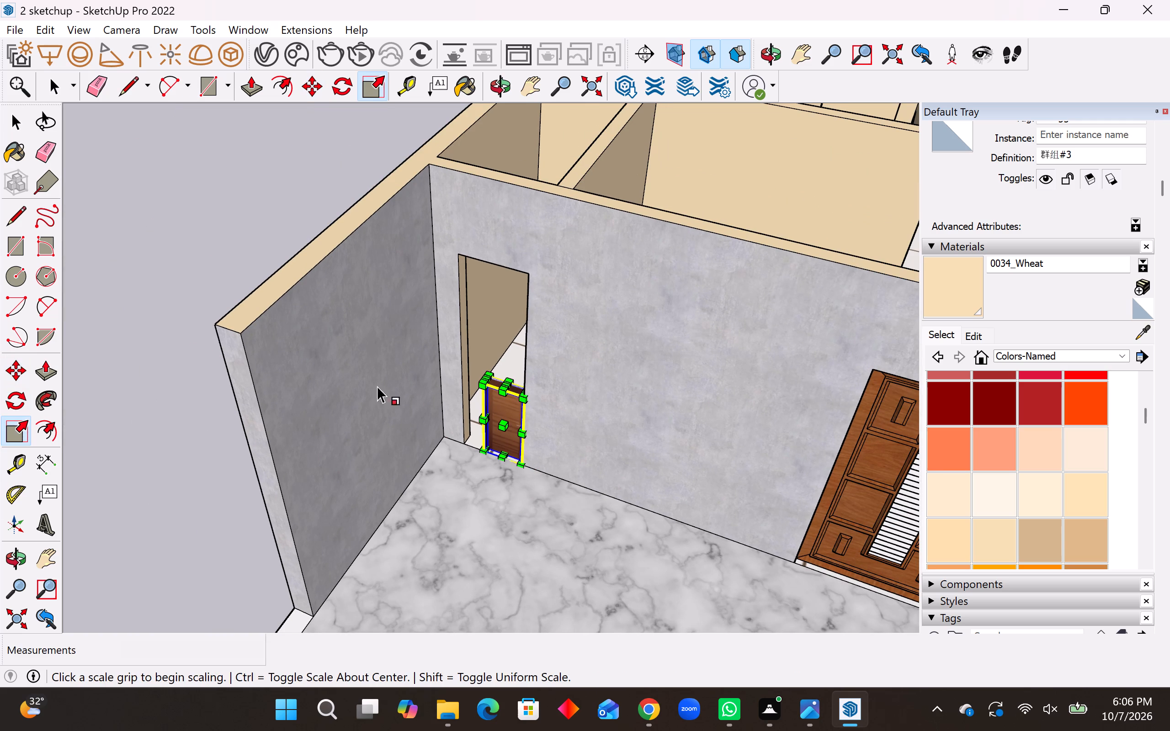
{"action": "left_click", "coordinate": [508, 385]}
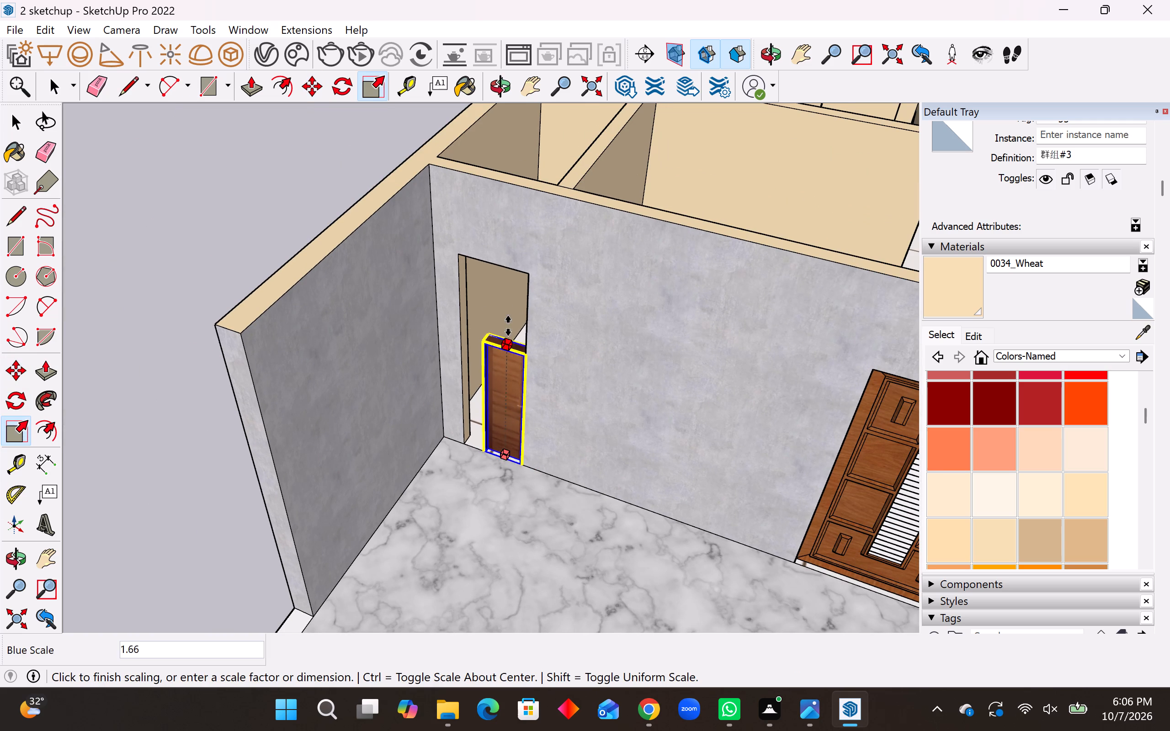
{"action": "left_click", "coordinate": [512, 269]}
{"action": "middle_click_drag", "start_coordinate": [489, 381], "coordinate": [623, 430]}
{"action": "scroll", "coordinate": [539, 395], "scroll_direction": "up", "scroll_amount": 3}
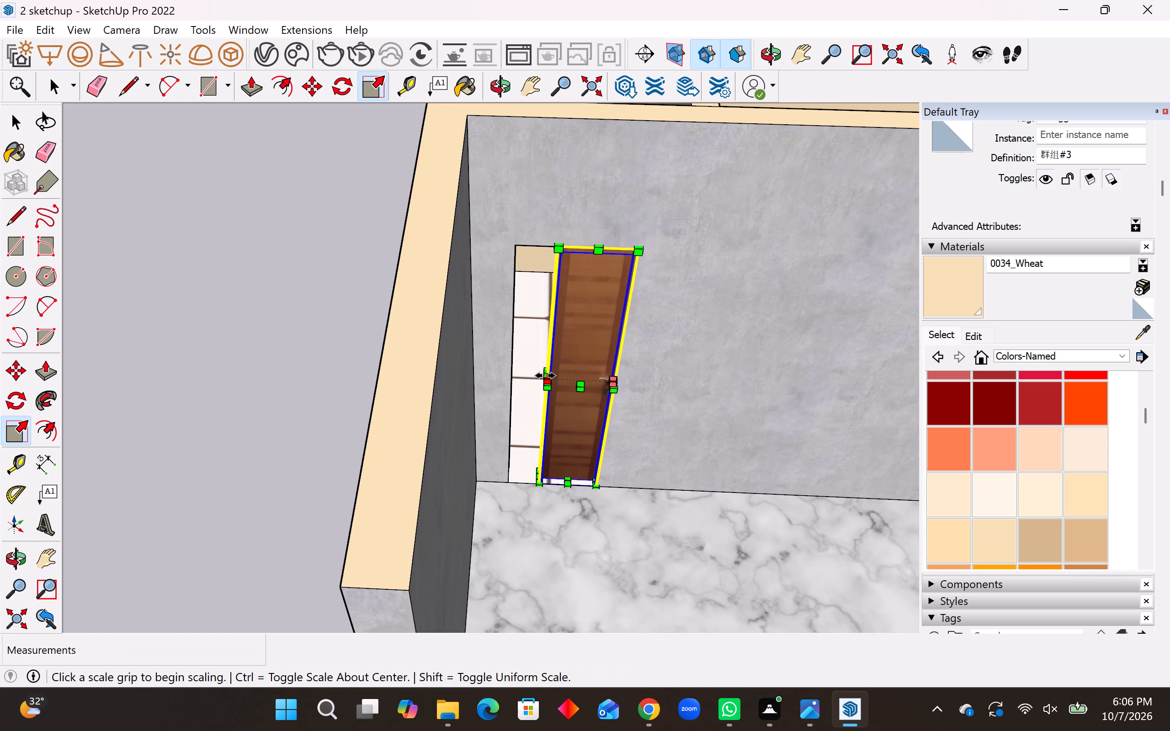
{"action": "middle_click_drag", "start_coordinate": [545, 376], "coordinate": [567, 398]}
{"action": "scroll", "coordinate": [557, 394], "scroll_direction": "up", "scroll_amount": 4}
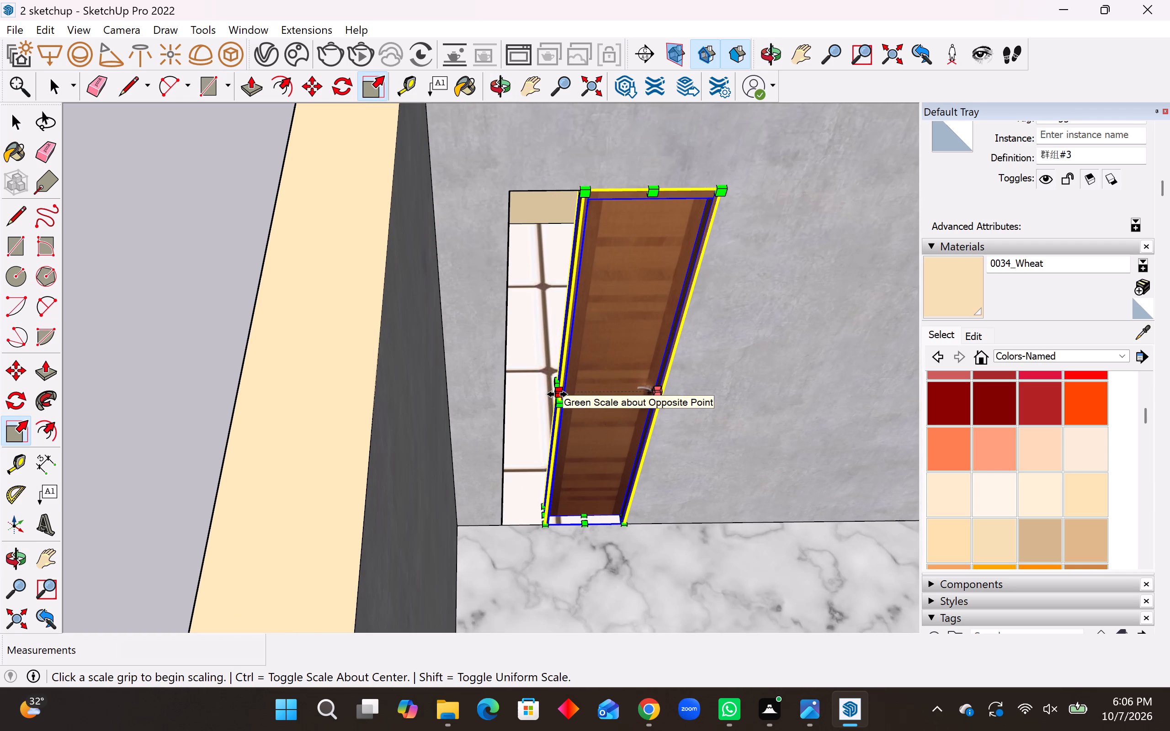
{"action": "left_click", "coordinate": [556, 392]}
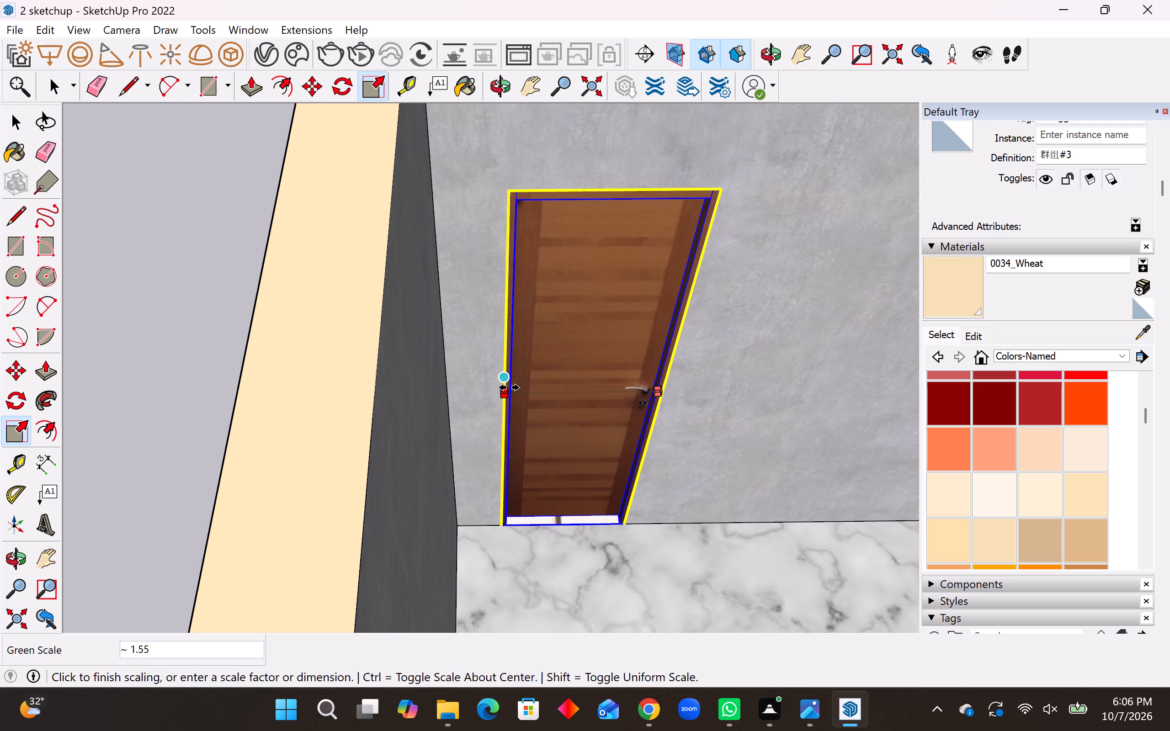
{"action": "left_click", "coordinate": [509, 387]}
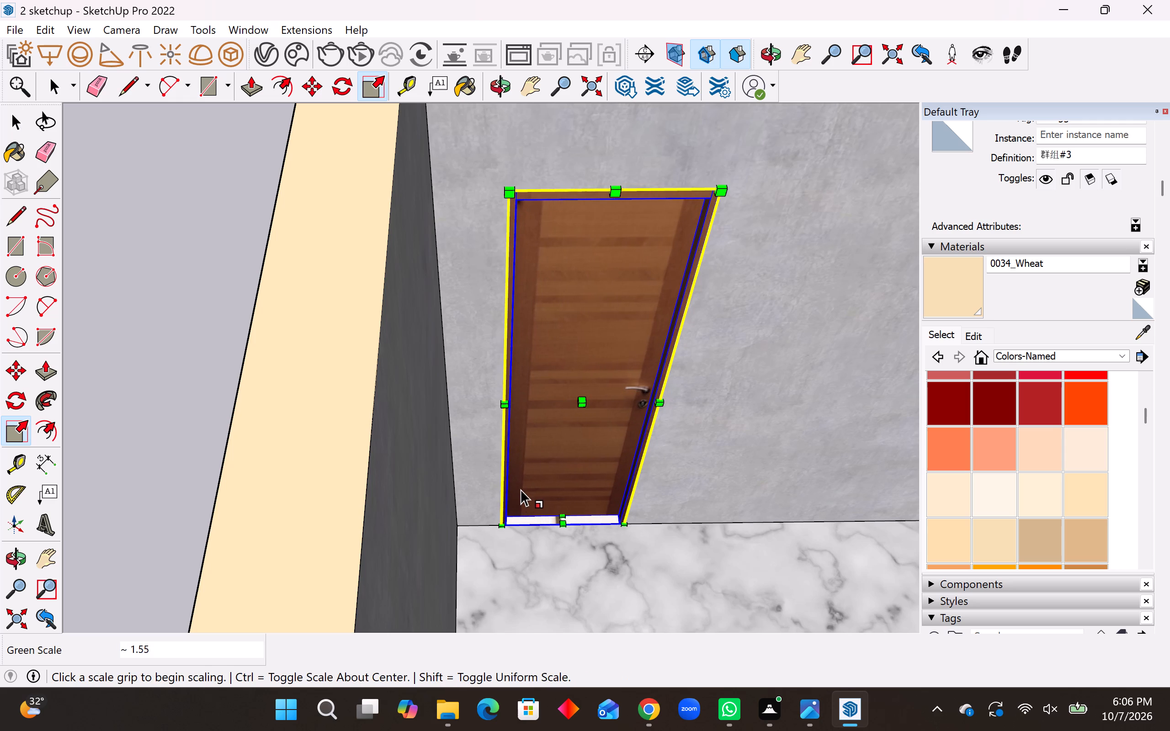
{"action": "key", "text": "space"}
{"action": "left_click", "coordinate": [126, 351]}
{"action": "scroll", "coordinate": [202, 416], "scroll_direction": "down", "scroll_amount": 5}
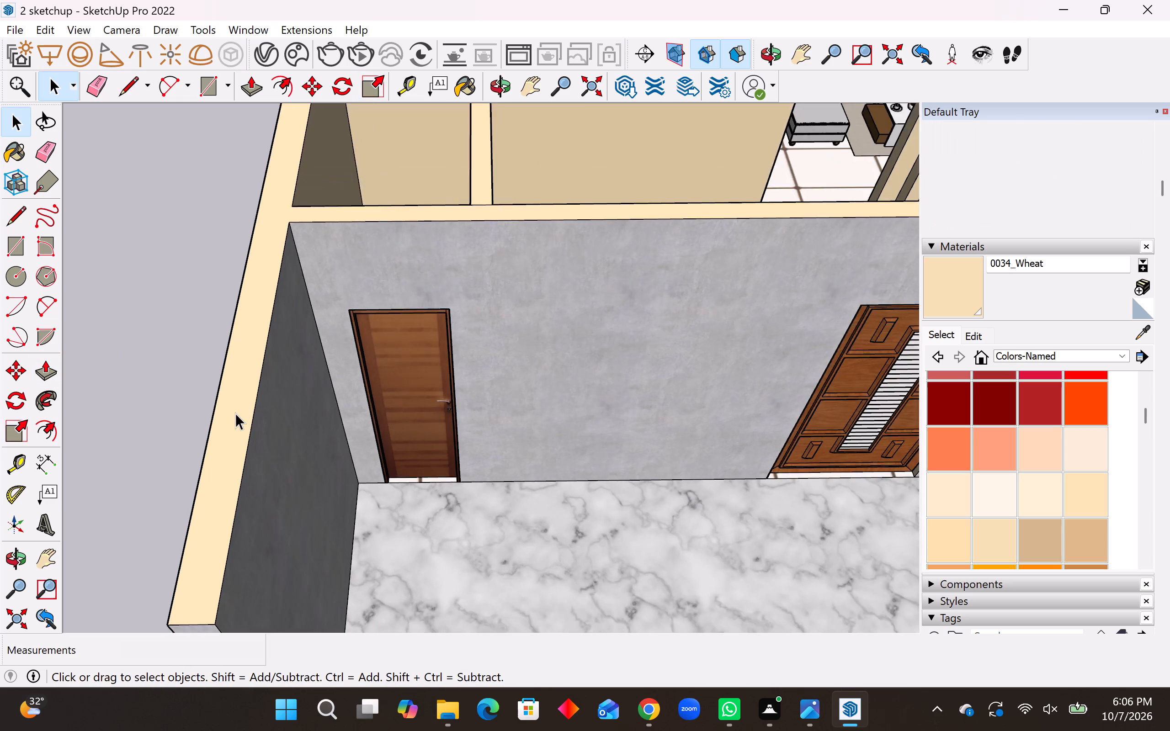
{"action": "scroll", "coordinate": [235, 413], "scroll_direction": "down", "scroll_amount": 20}
{"action": "scroll", "coordinate": [235, 413], "scroll_direction": "down", "scroll_amount": 9}
{"action": "middle_click_drag", "start_coordinate": [363, 381], "coordinate": [339, 425]}
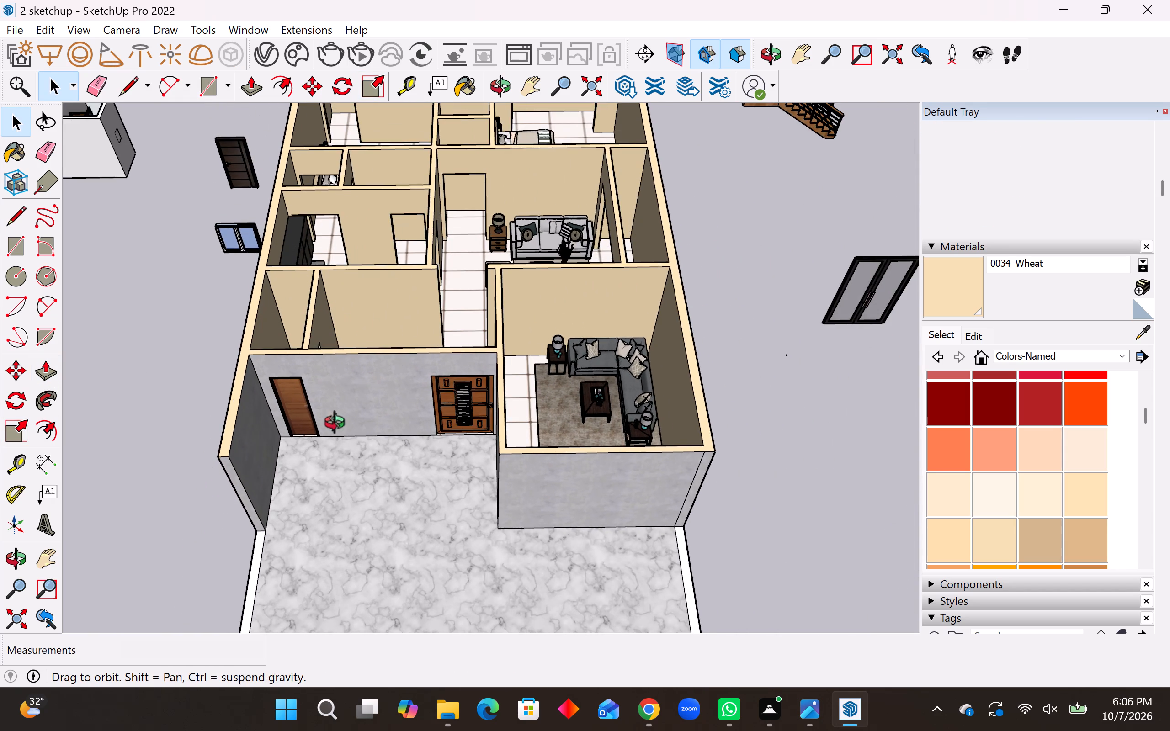
Copy the brown wooden door from the porch doorway about 40' to the doorway wall in the bedroom nearest the loose doors.
{"action": "middle_click_drag", "start_coordinate": [339, 425], "coordinate": [328, 473]}
{"action": "scroll", "coordinate": [334, 415], "scroll_direction": "down", "scroll_amount": 9}
{"action": "middle_click_drag", "start_coordinate": [402, 397], "coordinate": [165, 413]}
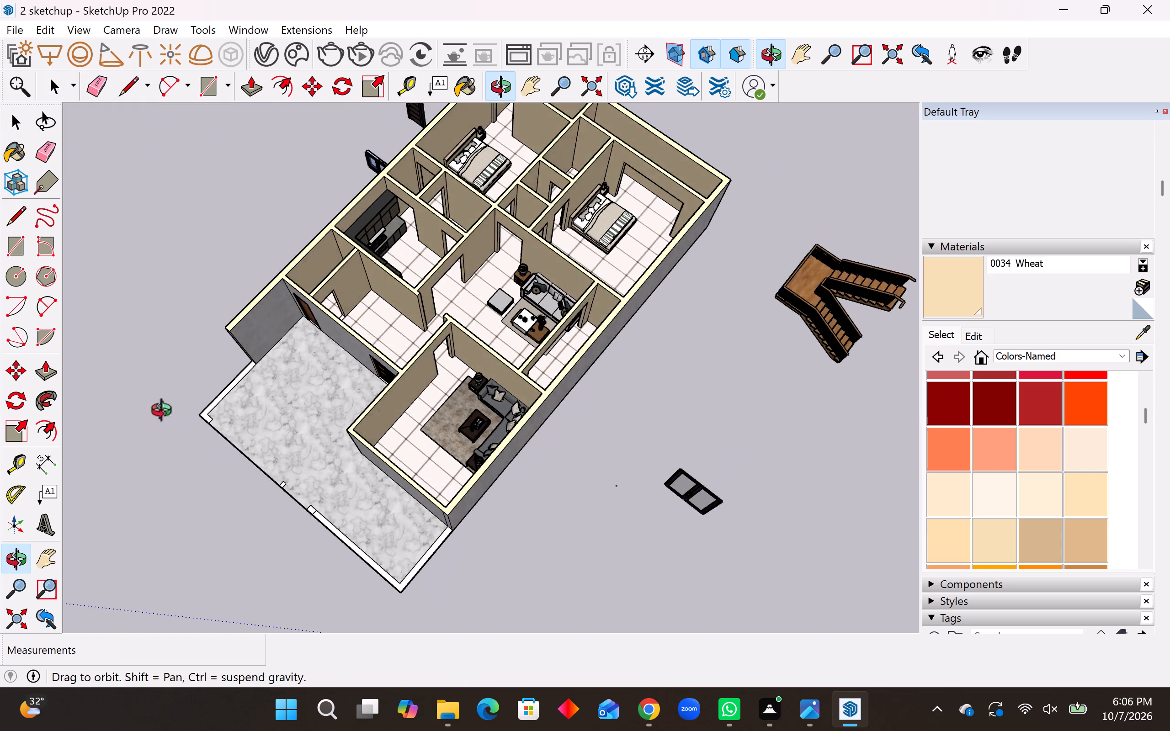
{"action": "middle_click_drag", "start_coordinate": [165, 413], "coordinate": [96, 417]}
{"action": "scroll", "coordinate": [302, 307], "scroll_direction": "up", "scroll_amount": 15}
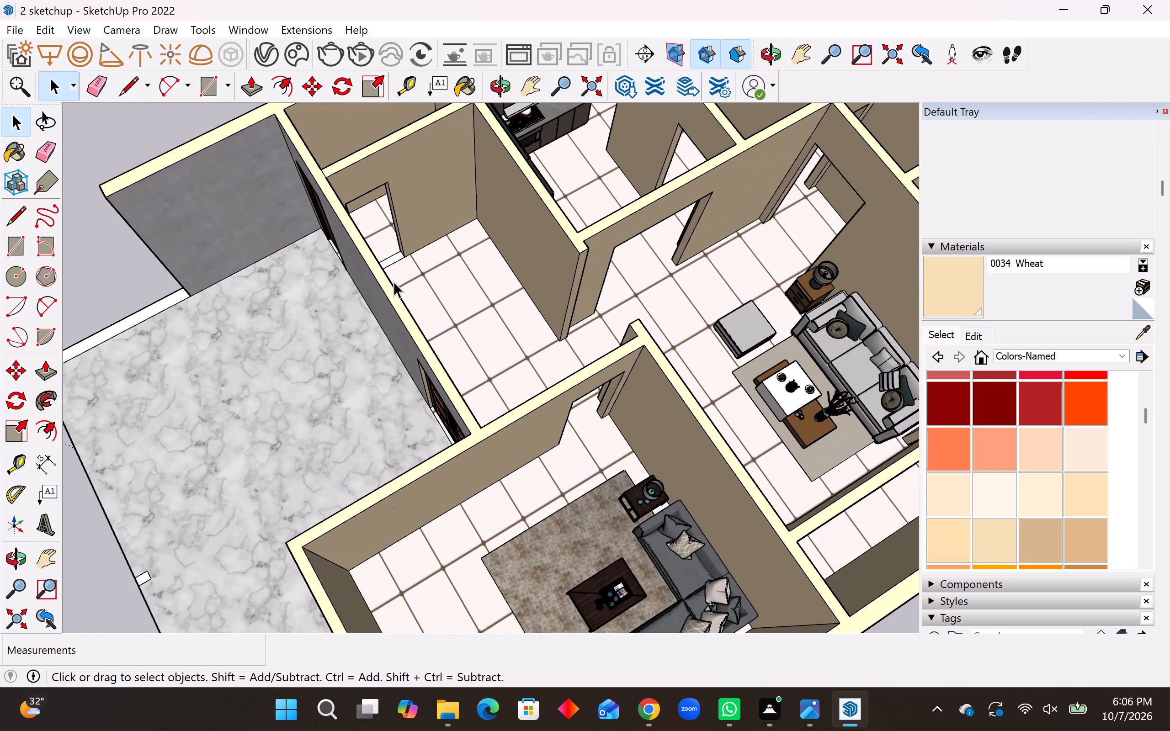
{"action": "middle_click_drag", "start_coordinate": [397, 285], "coordinate": [564, 254]}
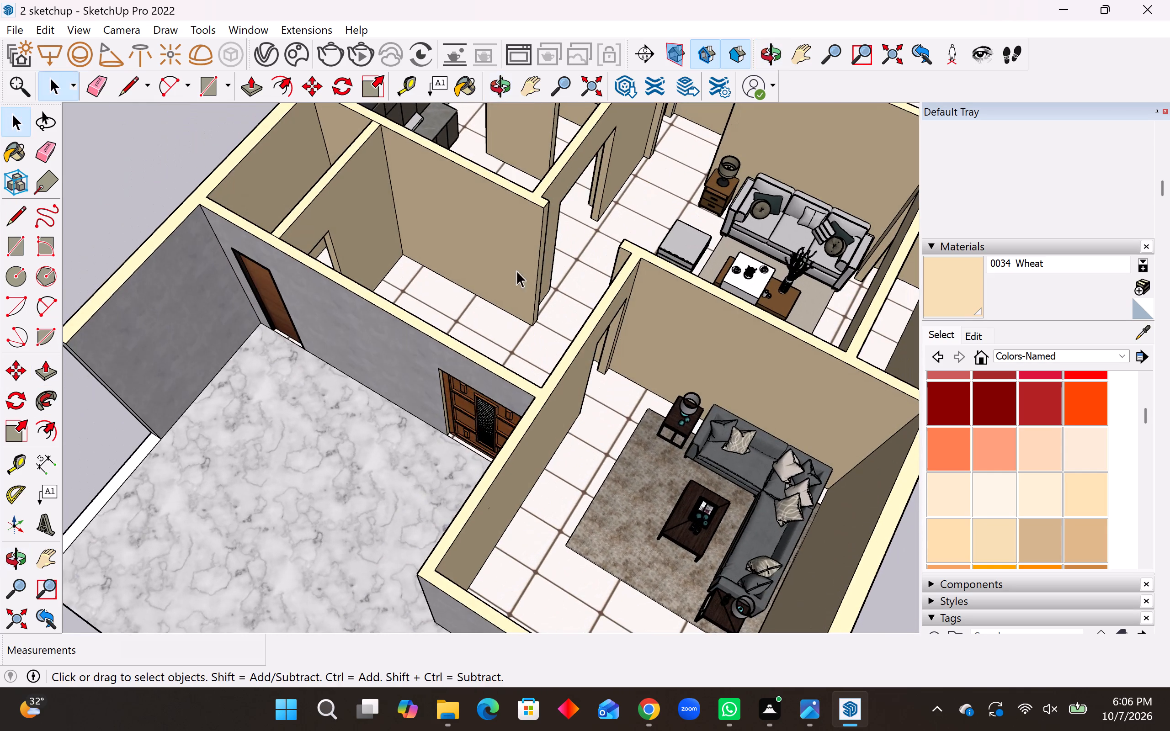
{"action": "scroll", "coordinate": [234, 344], "scroll_direction": "up", "scroll_amount": 8}
{"action": "scroll", "coordinate": [315, 337], "scroll_direction": "up", "scroll_amount": 4}
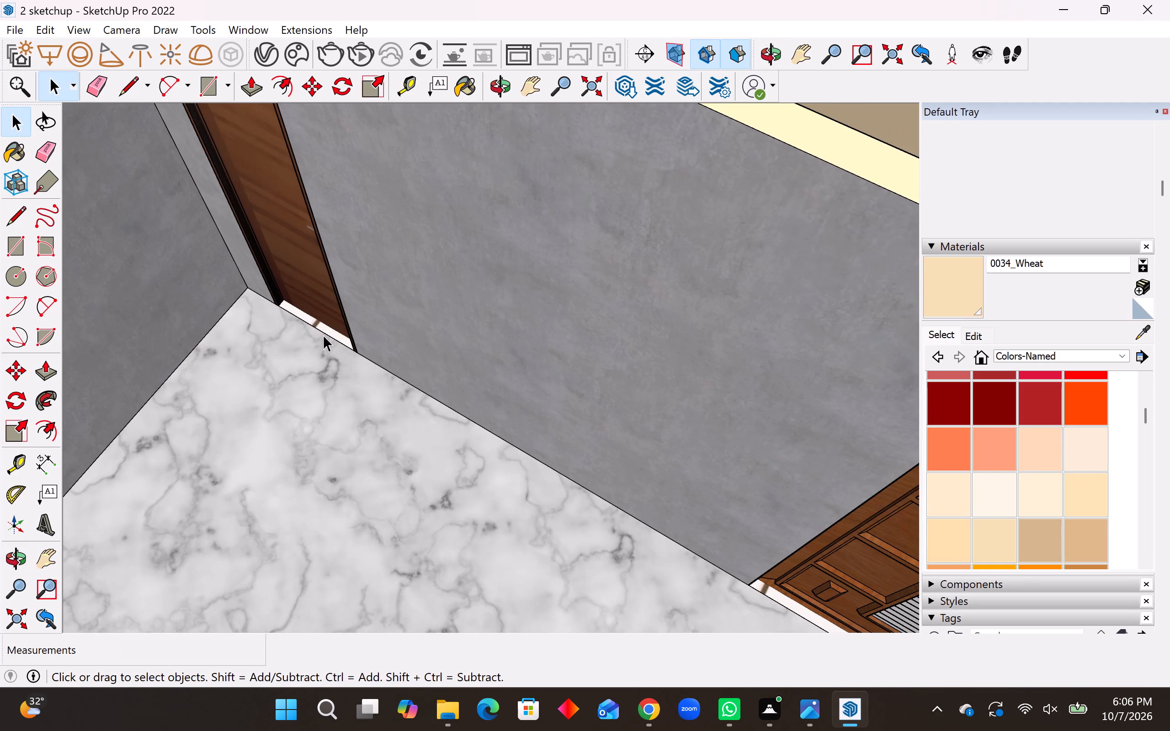
{"action": "left_click", "coordinate": [312, 302]}
{"action": "key", "text": "m"}
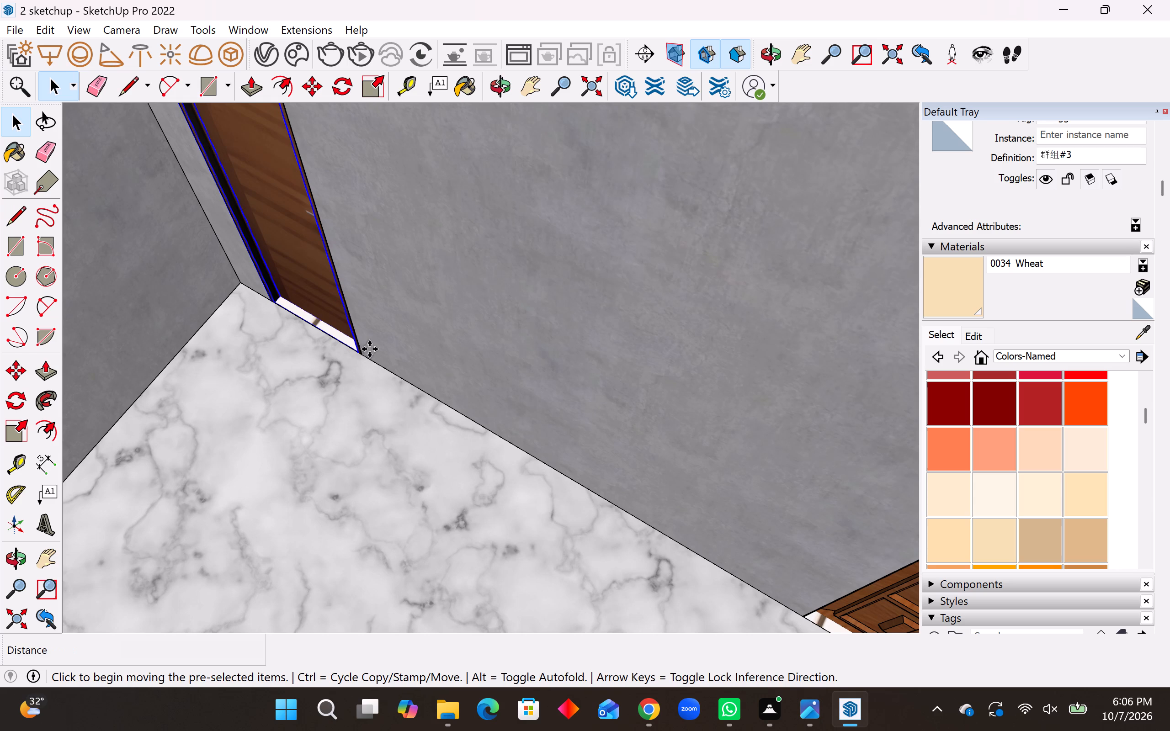
{"action": "left_click", "coordinate": [363, 358]}
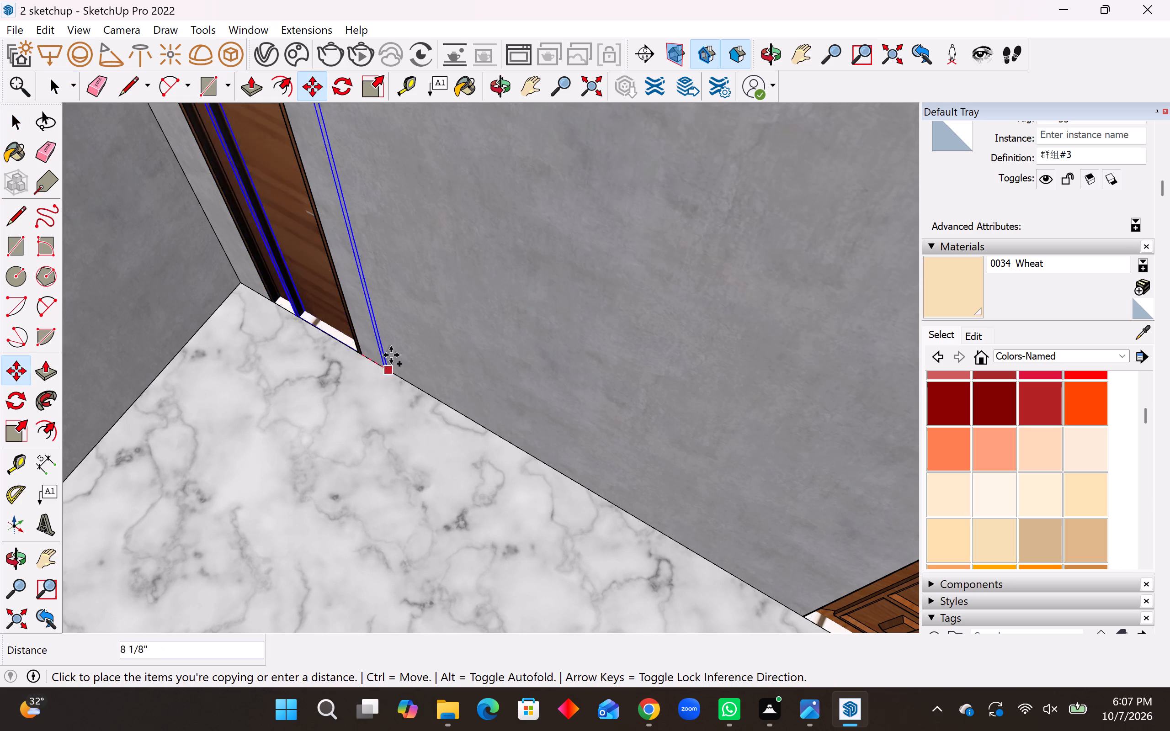
{"action": "scroll", "coordinate": [371, 468], "scroll_direction": "down", "scroll_amount": 18}
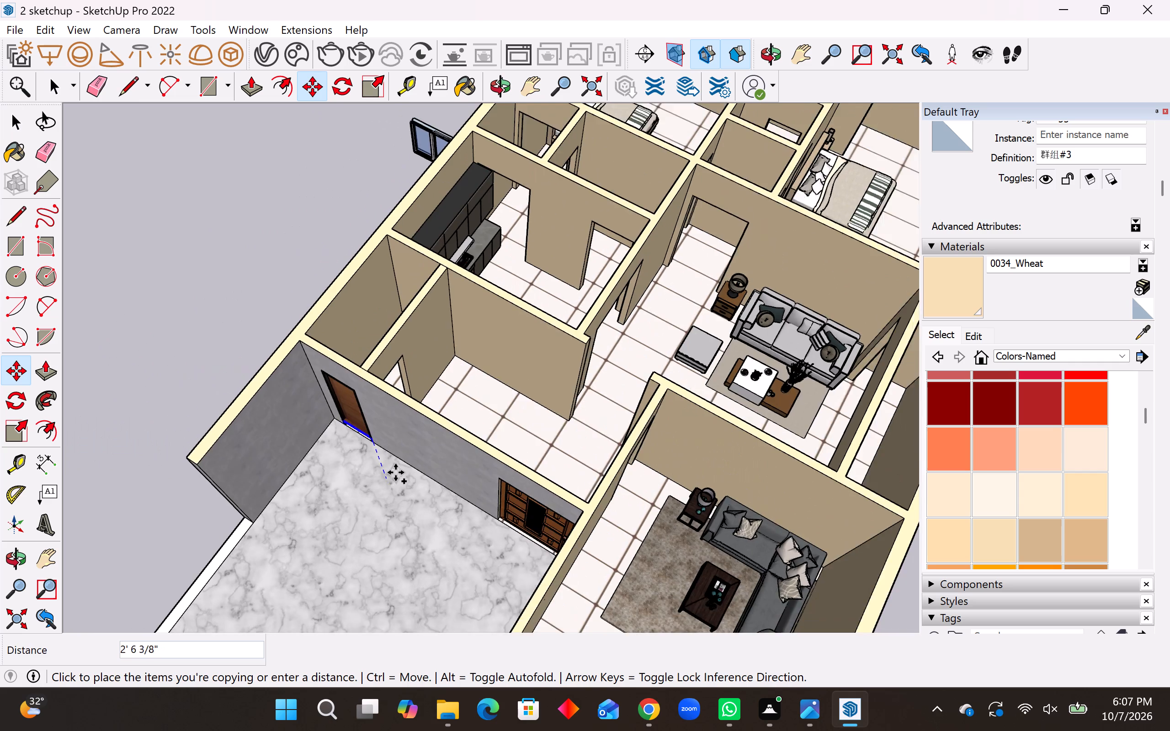
{"action": "scroll", "coordinate": [395, 472], "scroll_direction": "down", "scroll_amount": 16}
{"action": "scroll", "coordinate": [550, 241], "scroll_direction": "up", "scroll_amount": 7}
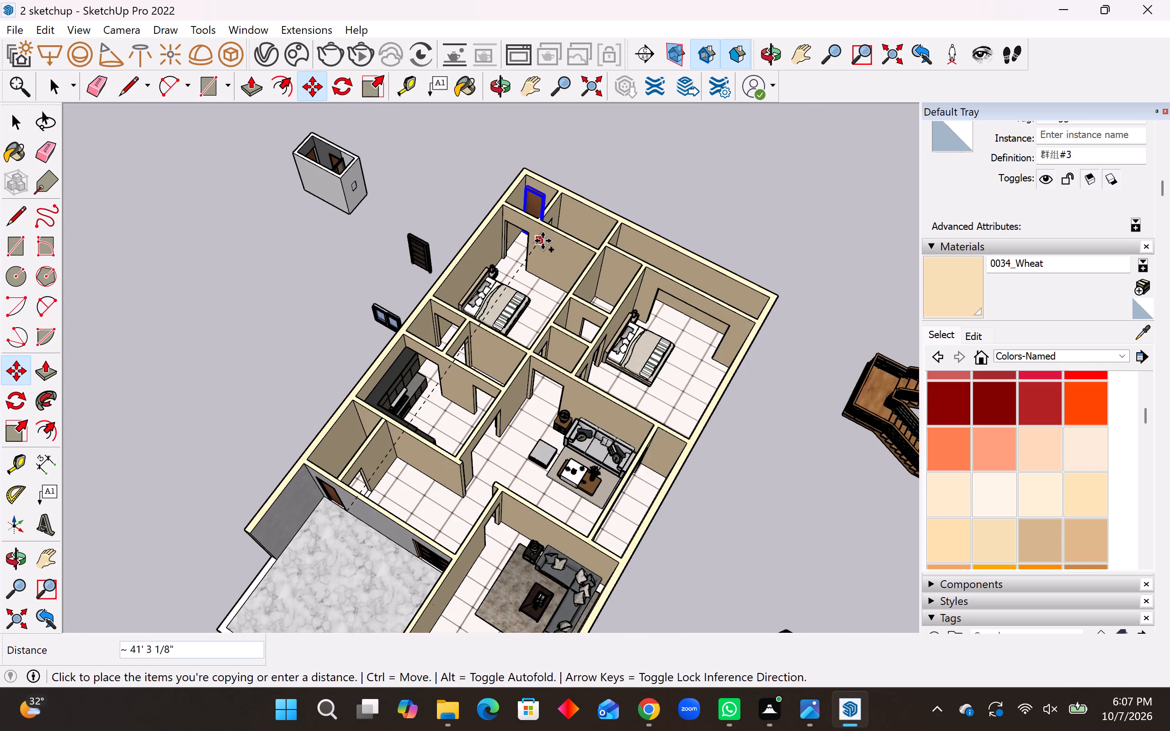
{"action": "scroll", "coordinate": [542, 241], "scroll_direction": "up", "scroll_amount": 13}
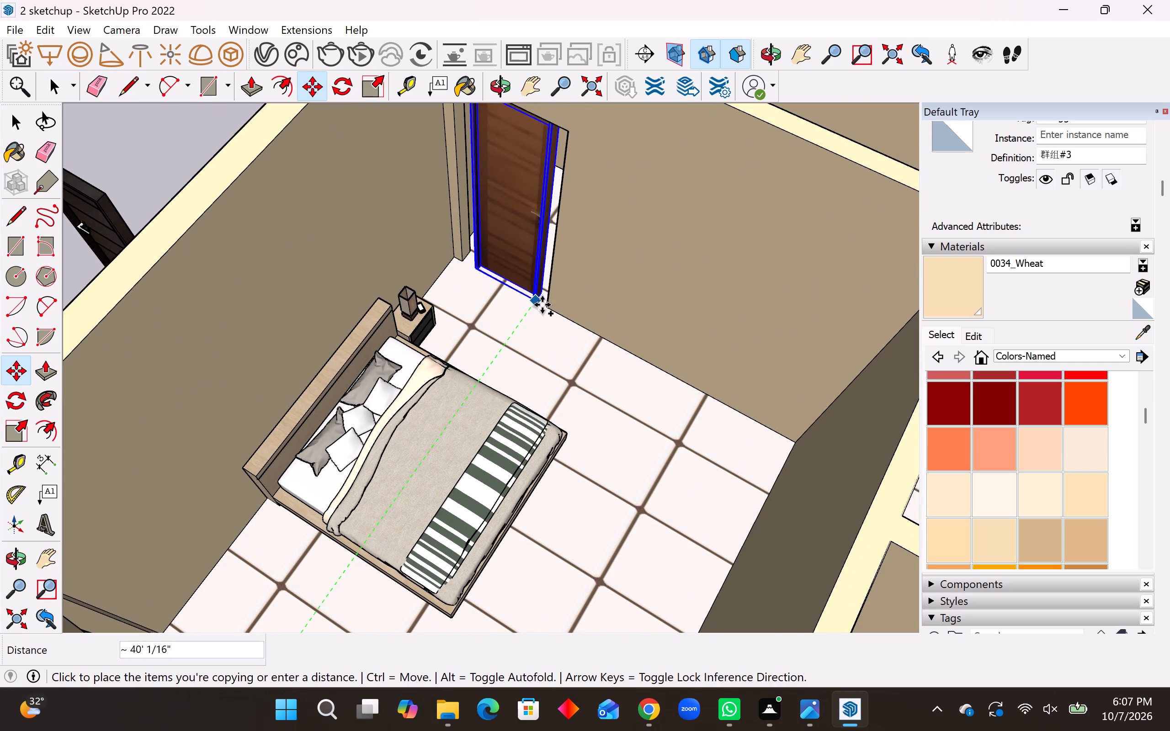
{"action": "left_click", "coordinate": [542, 305]}
Move the copied wooden door 19' 8" out of the bedroom to the open ground outside the house.
{"action": "scroll", "coordinate": [544, 408], "scroll_direction": "down", "scroll_amount": 9}
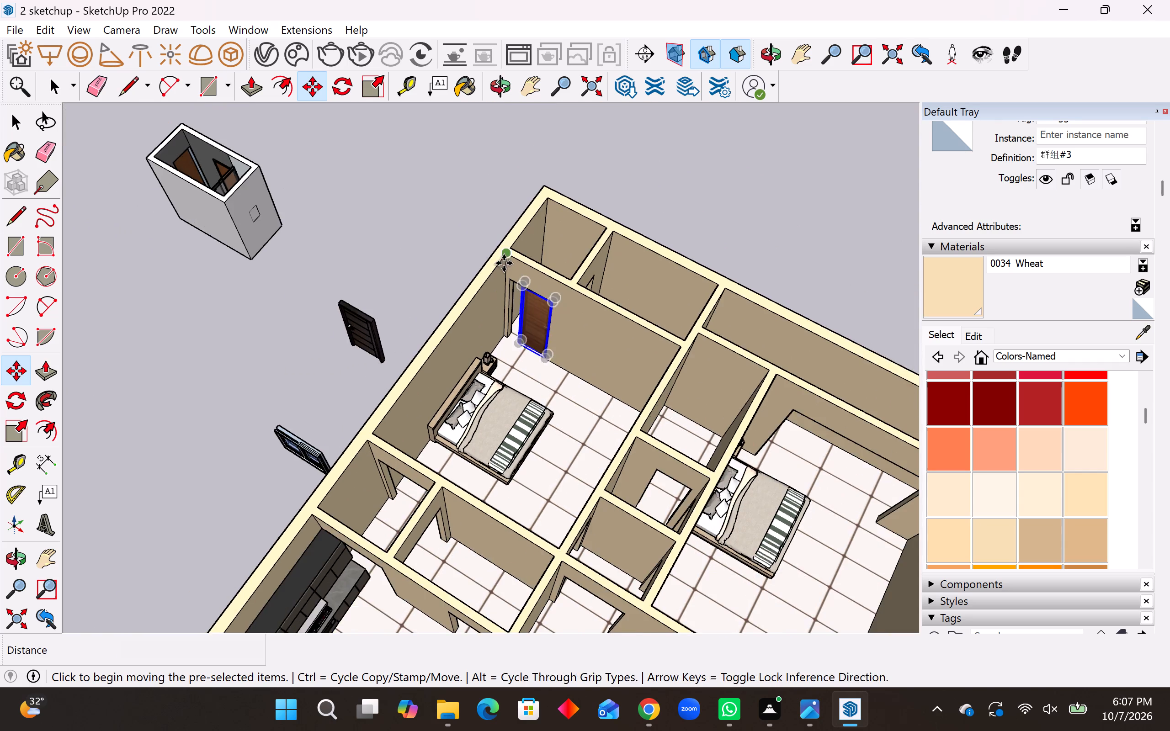
{"action": "scroll", "coordinate": [504, 263], "scroll_direction": "up", "scroll_amount": 4}
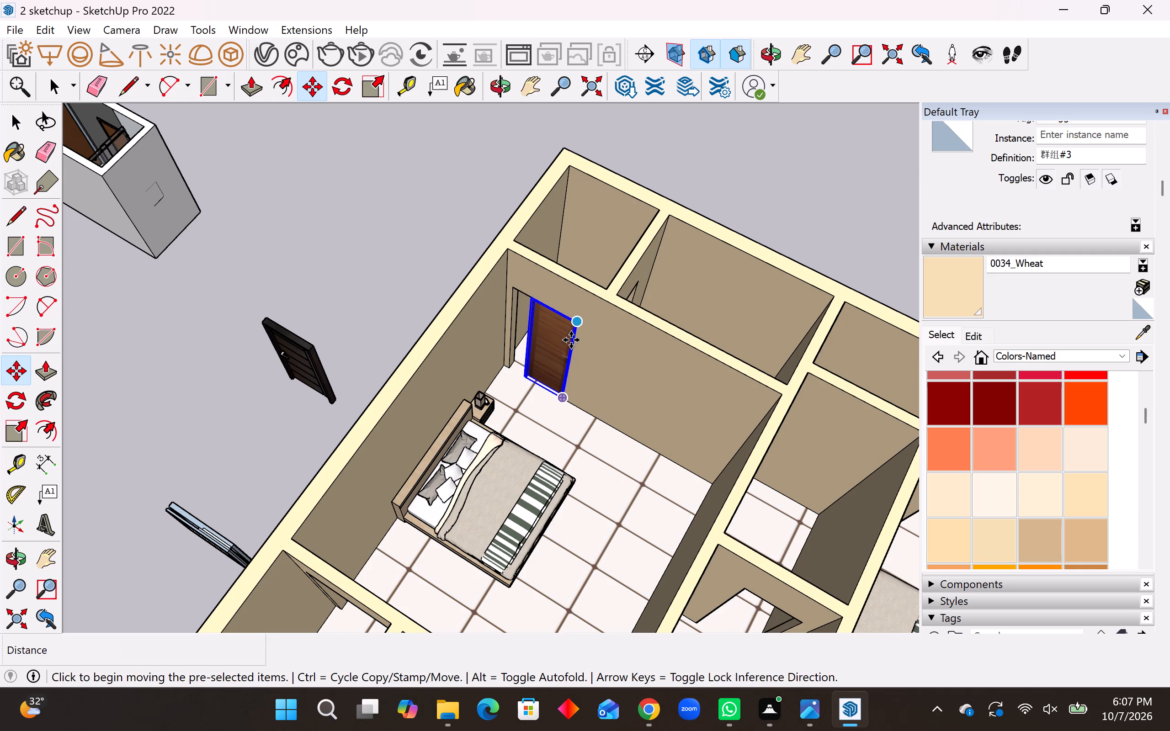
{"action": "scroll", "coordinate": [550, 373], "scroll_direction": "down", "scroll_amount": 8}
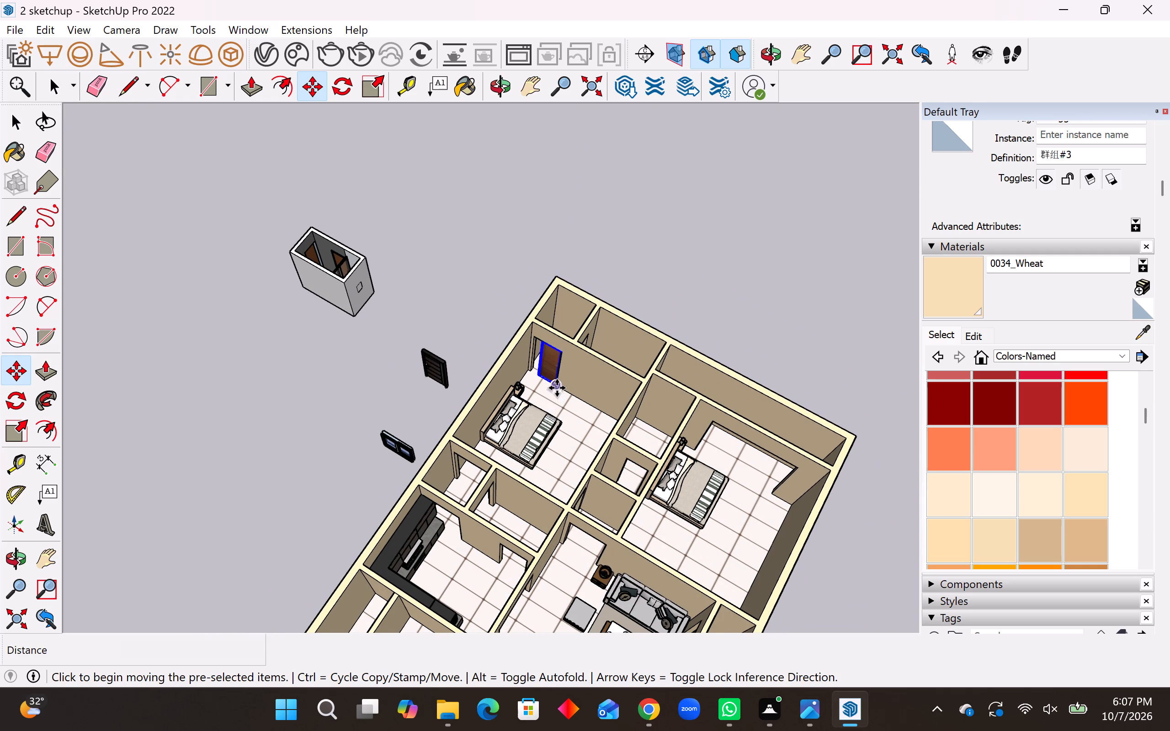
{"action": "left_click", "coordinate": [557, 388]}
{"action": "left_click", "coordinate": [473, 265]}
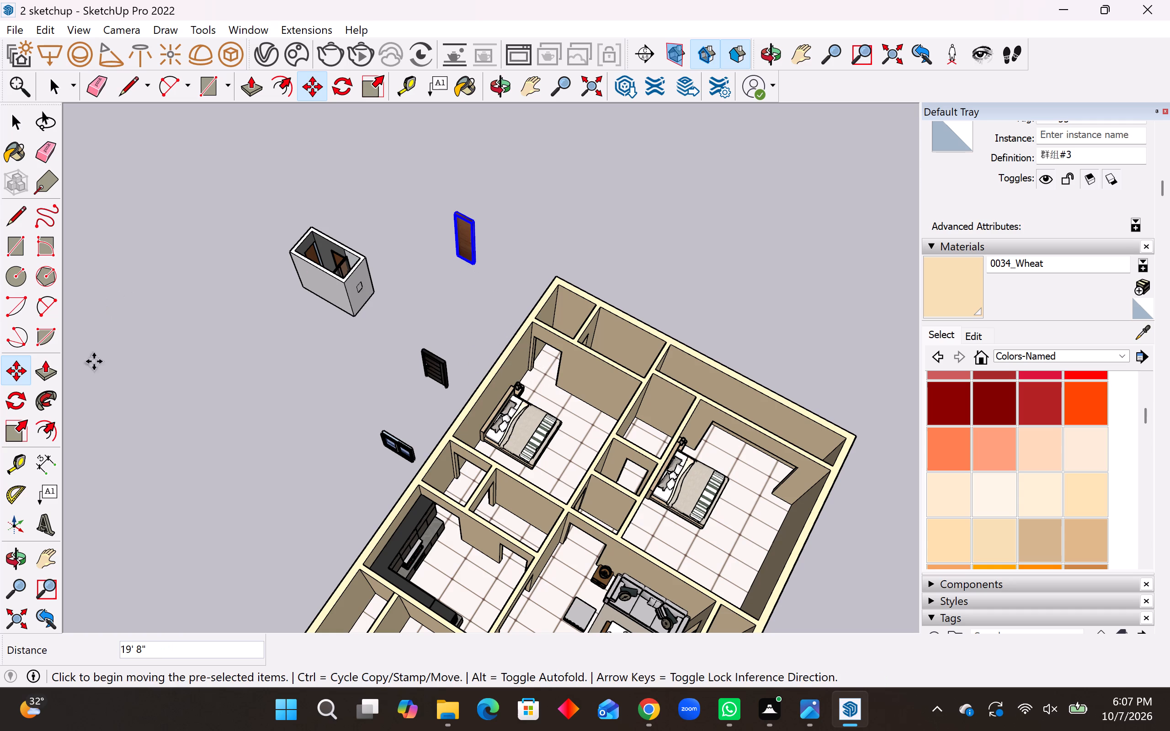
Rotate the copied wooden door outside the house 90 degrees on the ground plane.
{"action": "left_click", "coordinate": [21, 408]}
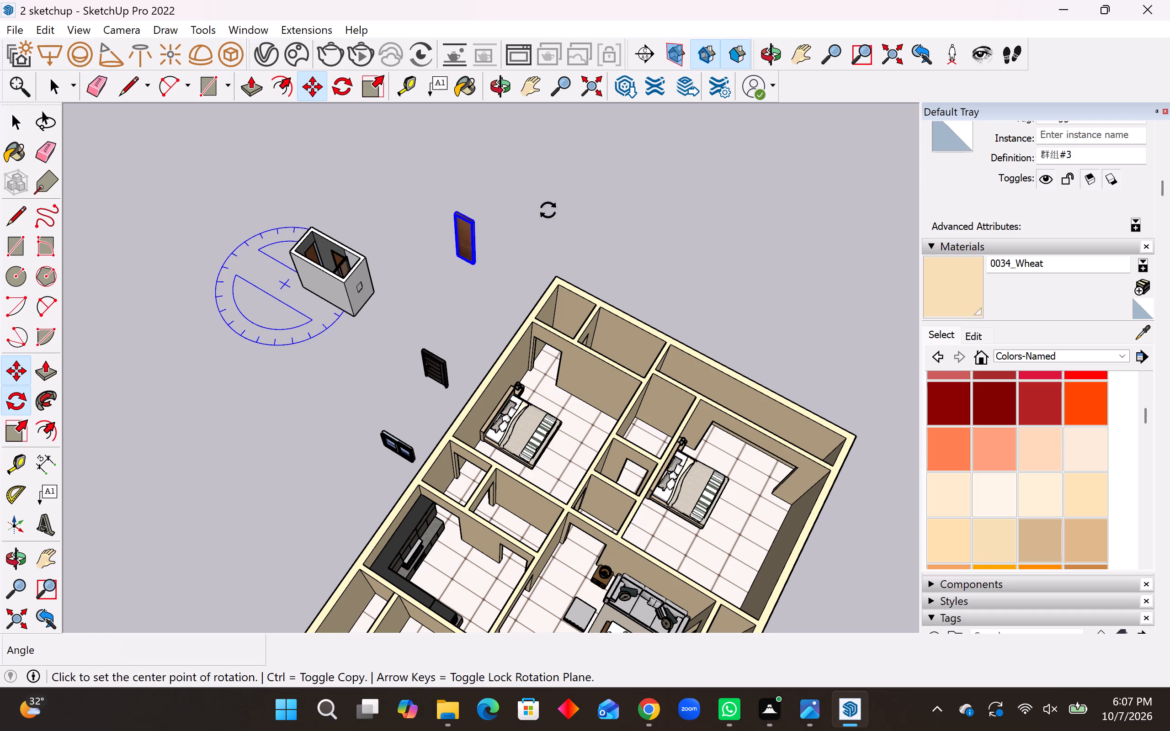
{"action": "middle_click_drag", "start_coordinate": [463, 275], "coordinate": [712, 321]}
{"action": "middle_click_drag", "start_coordinate": [618, 361], "coordinate": [687, 272]}
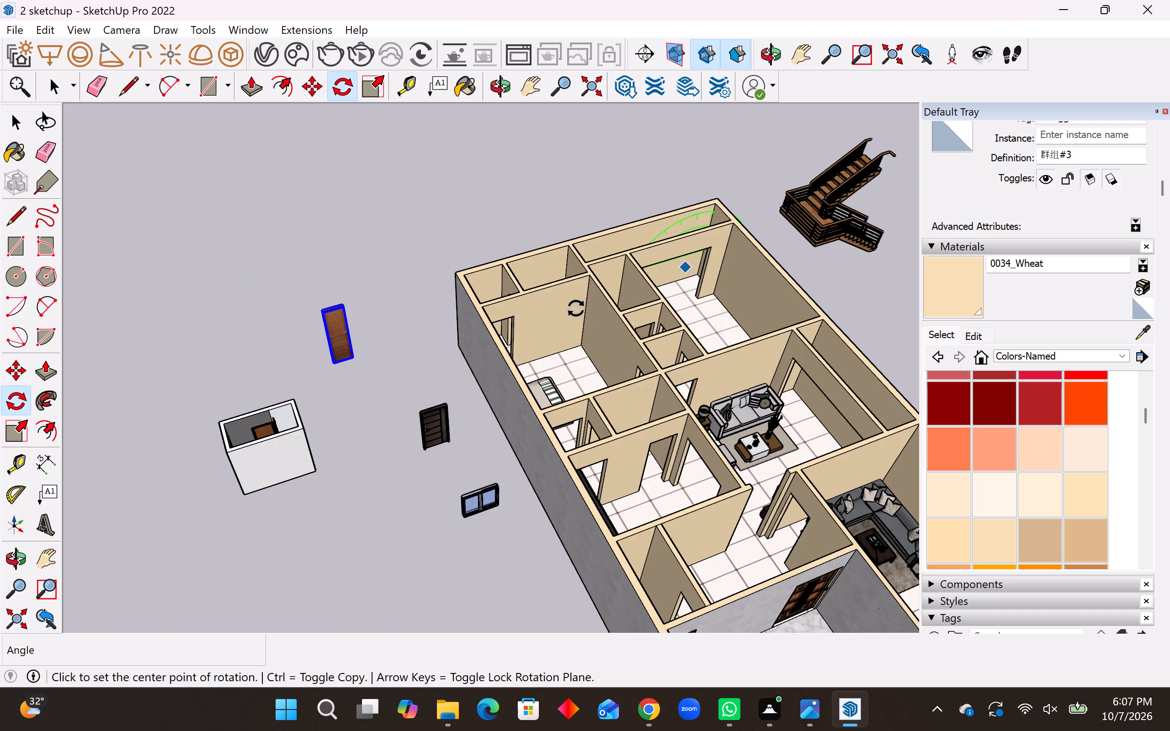
{"action": "left_click", "coordinate": [237, 355]}
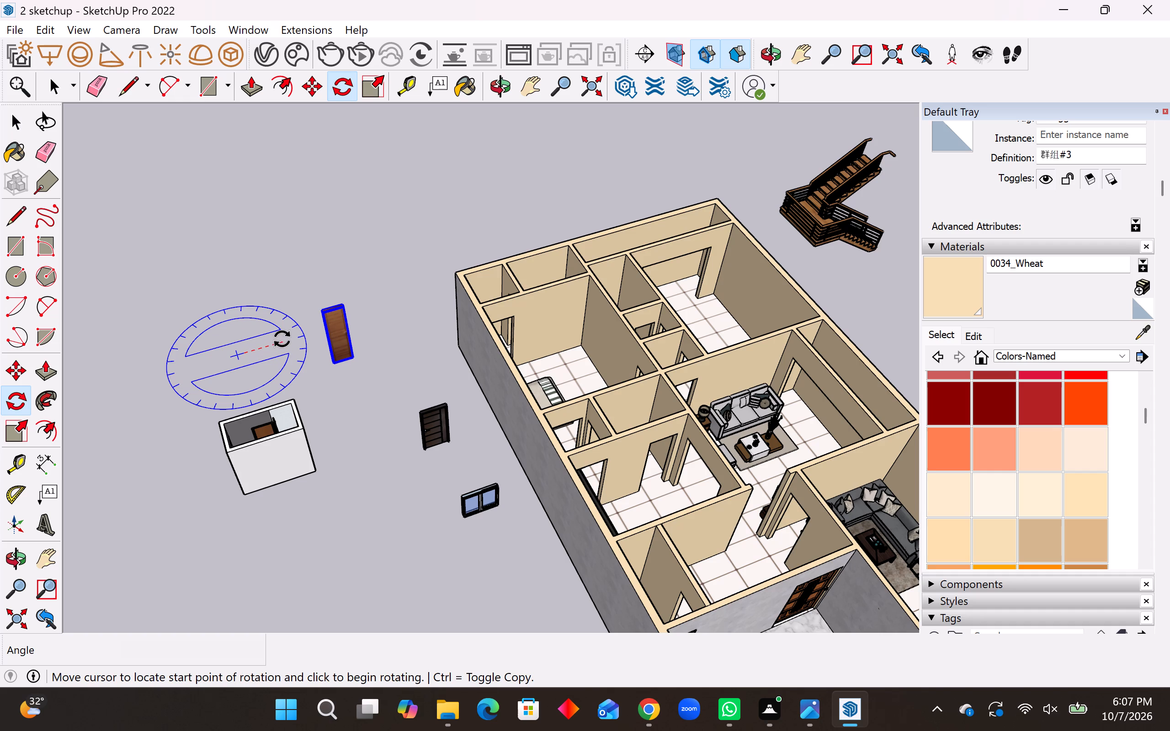
{"action": "left_click", "coordinate": [282, 338]}
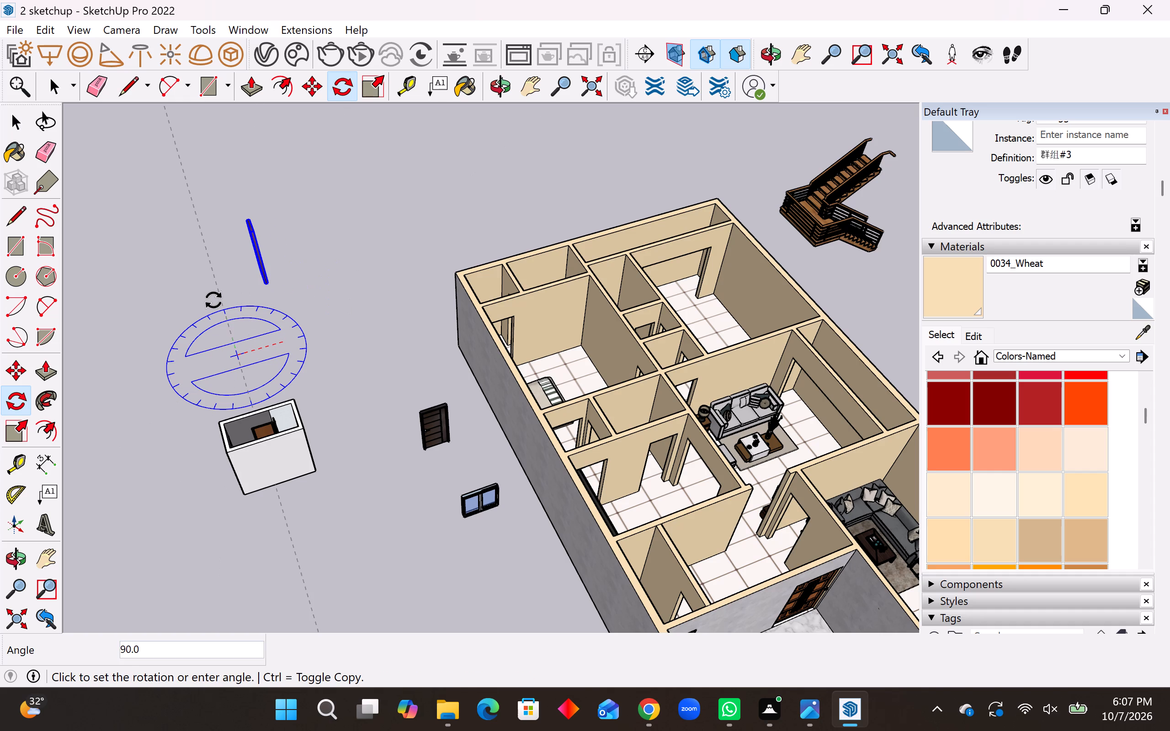
{"action": "left_click", "coordinate": [220, 299]}
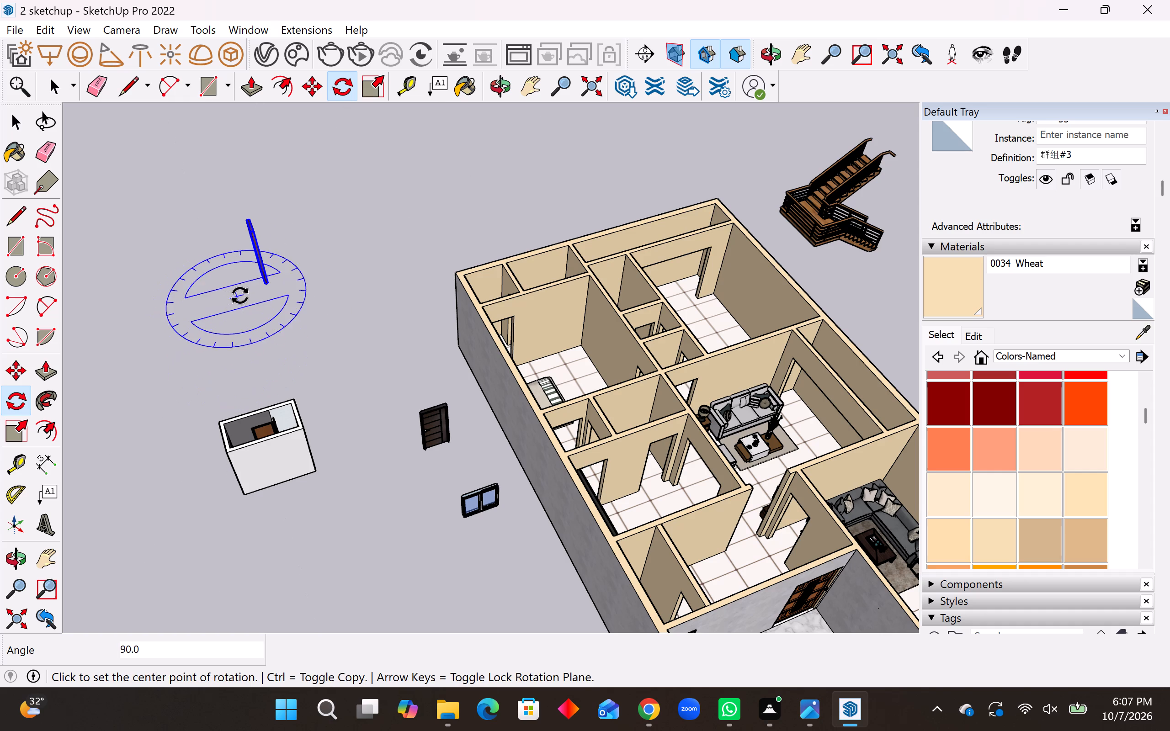
Move the rotated wooden door by its bottom corner to the base corner of the doorway in the small corner room beside the bedroom.
{"action": "scroll", "coordinate": [241, 291], "scroll_direction": "up", "scroll_amount": 8}
{"action": "middle_click_drag", "start_coordinate": [246, 304], "coordinate": [374, 286]}
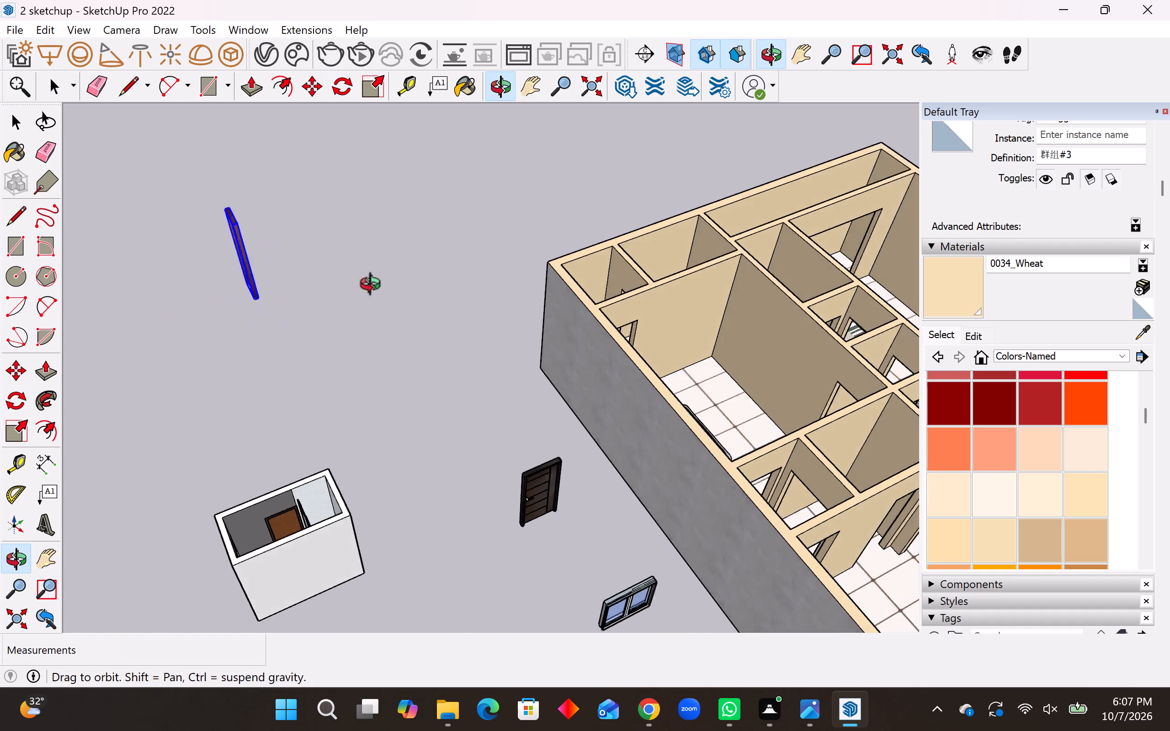
{"action": "middle_click_drag", "start_coordinate": [374, 286], "coordinate": [570, 292]}
{"action": "scroll", "coordinate": [218, 469], "scroll_direction": "up", "scroll_amount": 11}
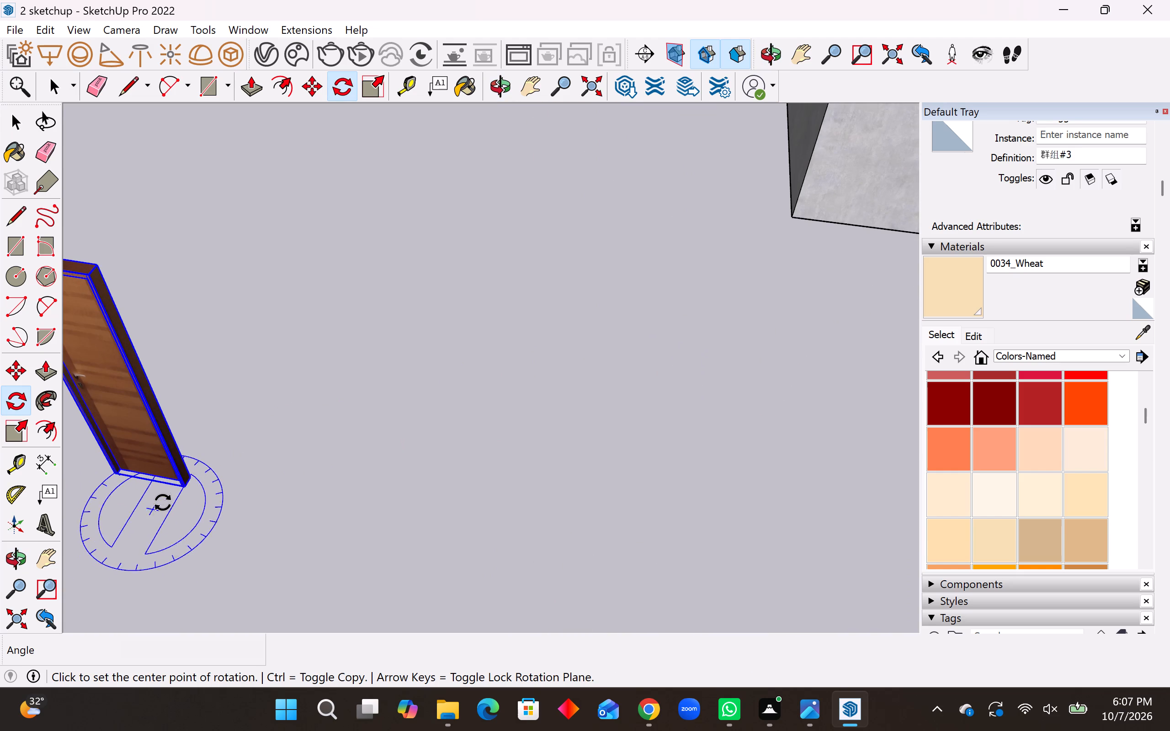
{"action": "key", "text": "m"}
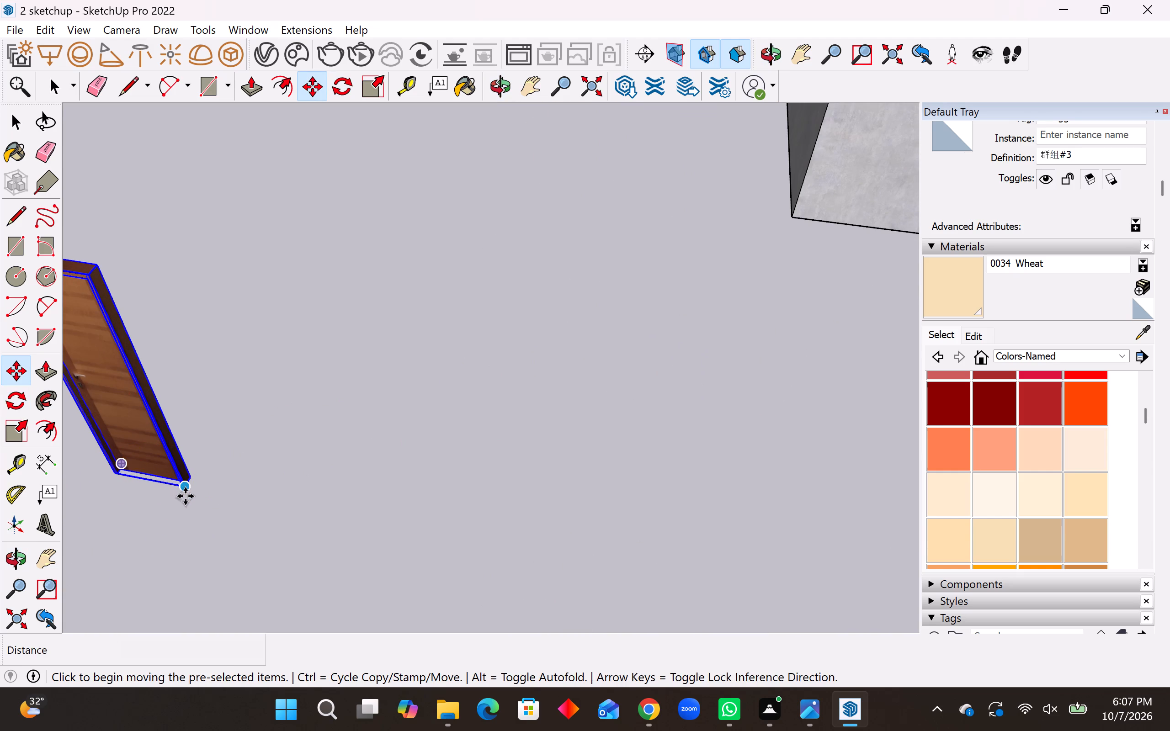
{"action": "scroll", "coordinate": [185, 496], "scroll_direction": "up", "scroll_amount": 7}
{"action": "left_click", "coordinate": [186, 480]}
{"action": "scroll", "coordinate": [211, 560], "scroll_direction": "down", "scroll_amount": 11}
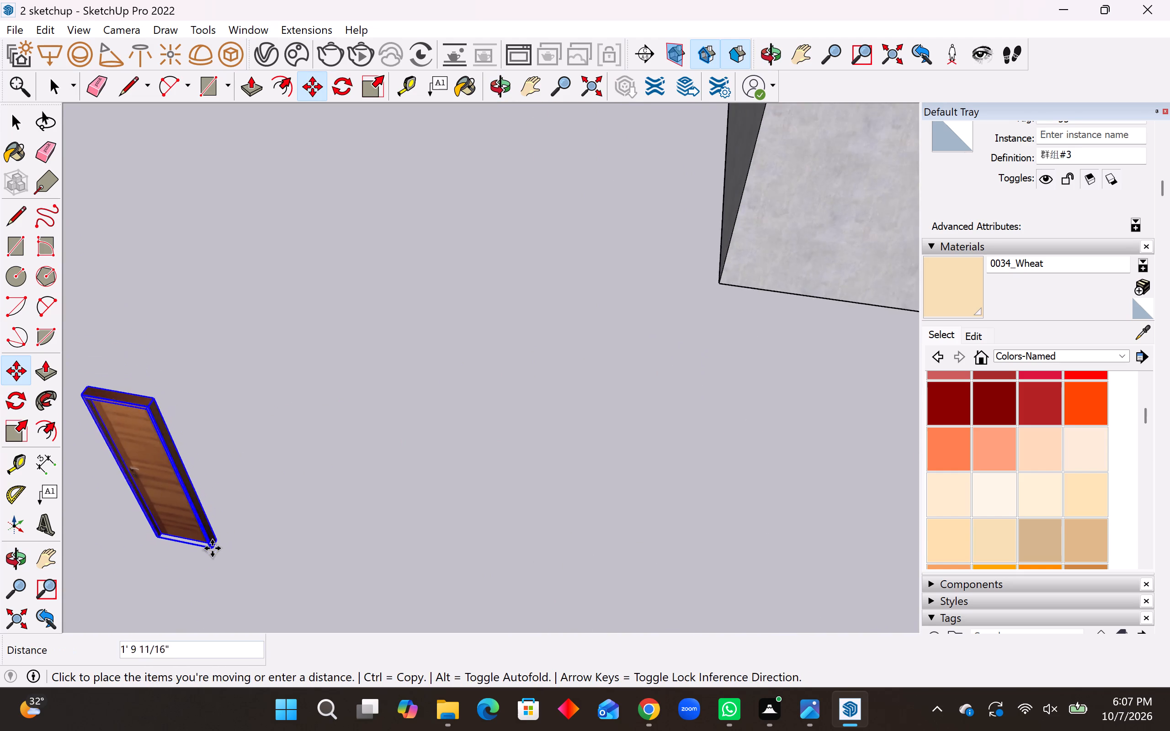
{"action": "scroll", "coordinate": [212, 548], "scroll_direction": "down", "scroll_amount": 19}
{"action": "scroll", "coordinate": [483, 368], "scroll_direction": "up", "scroll_amount": 7}
{"action": "middle_click_drag", "start_coordinate": [451, 348], "coordinate": [451, 376]}
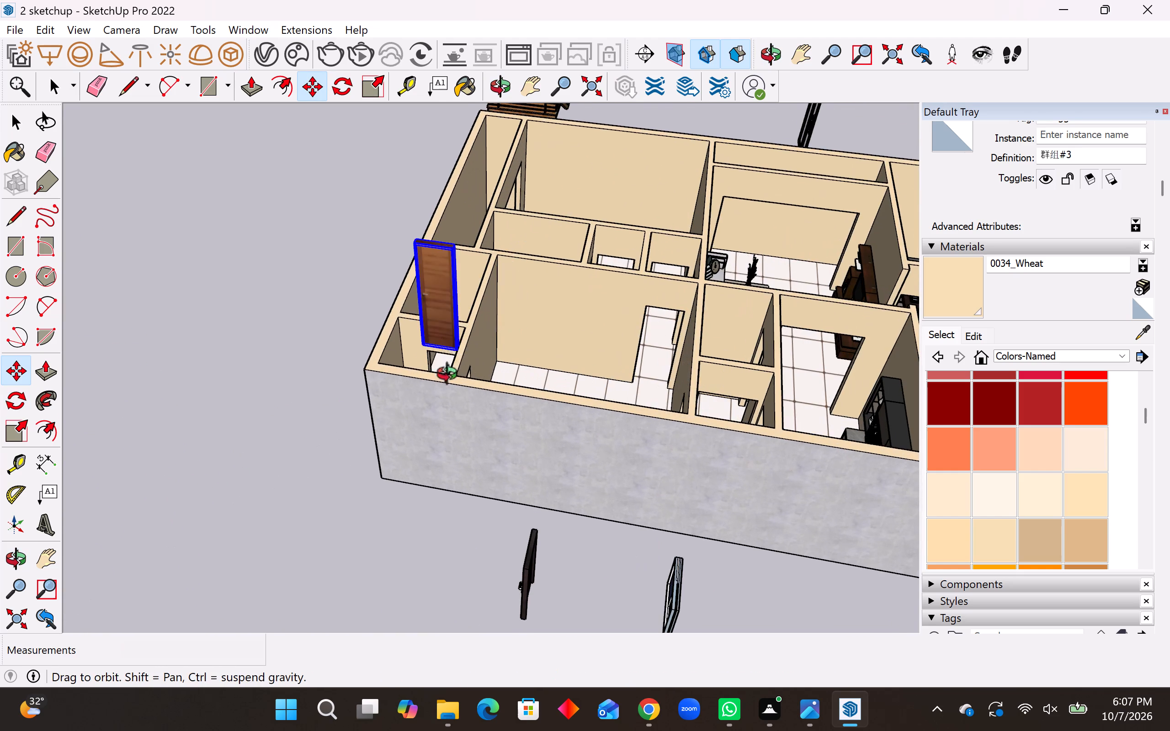
{"action": "middle_click_drag", "start_coordinate": [451, 376], "coordinate": [463, 447]}
{"action": "scroll", "coordinate": [432, 379], "scroll_direction": "up", "scroll_amount": 10}
{"action": "middle_click_drag", "start_coordinate": [441, 440], "coordinate": [505, 458]}
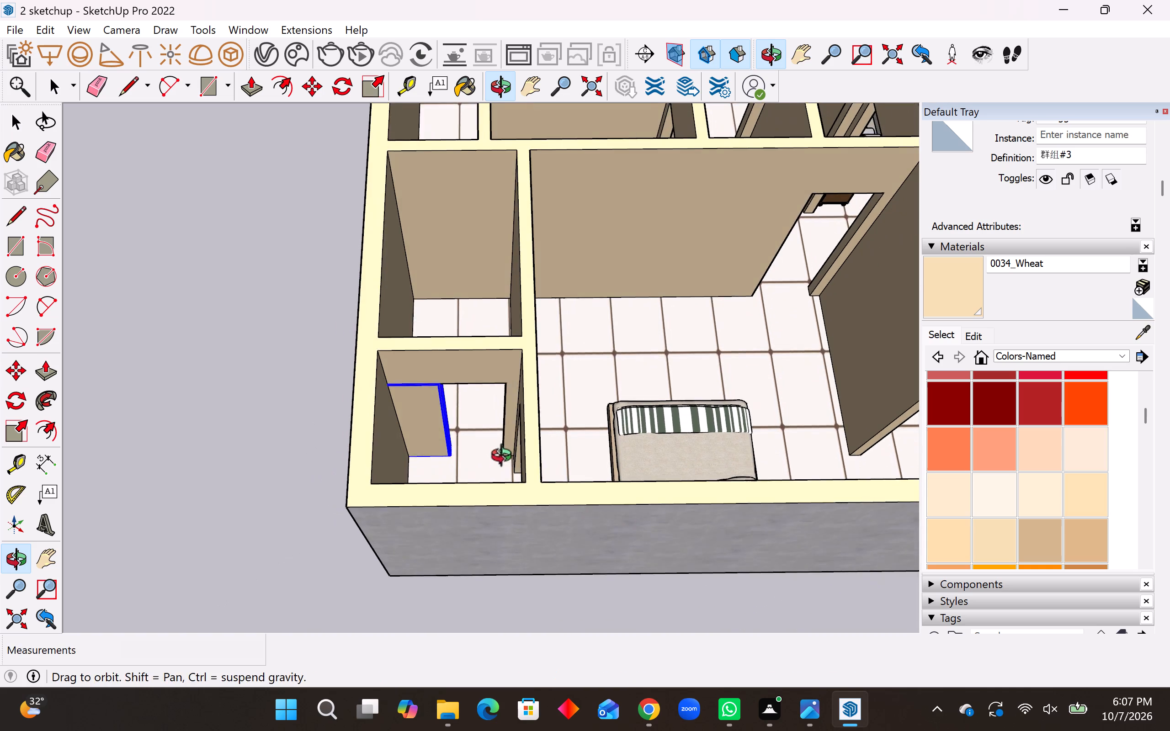
{"action": "middle_click_drag", "start_coordinate": [505, 458], "coordinate": [506, 459]}
{"action": "scroll", "coordinate": [506, 468], "scroll_direction": "up", "scroll_amount": 13}
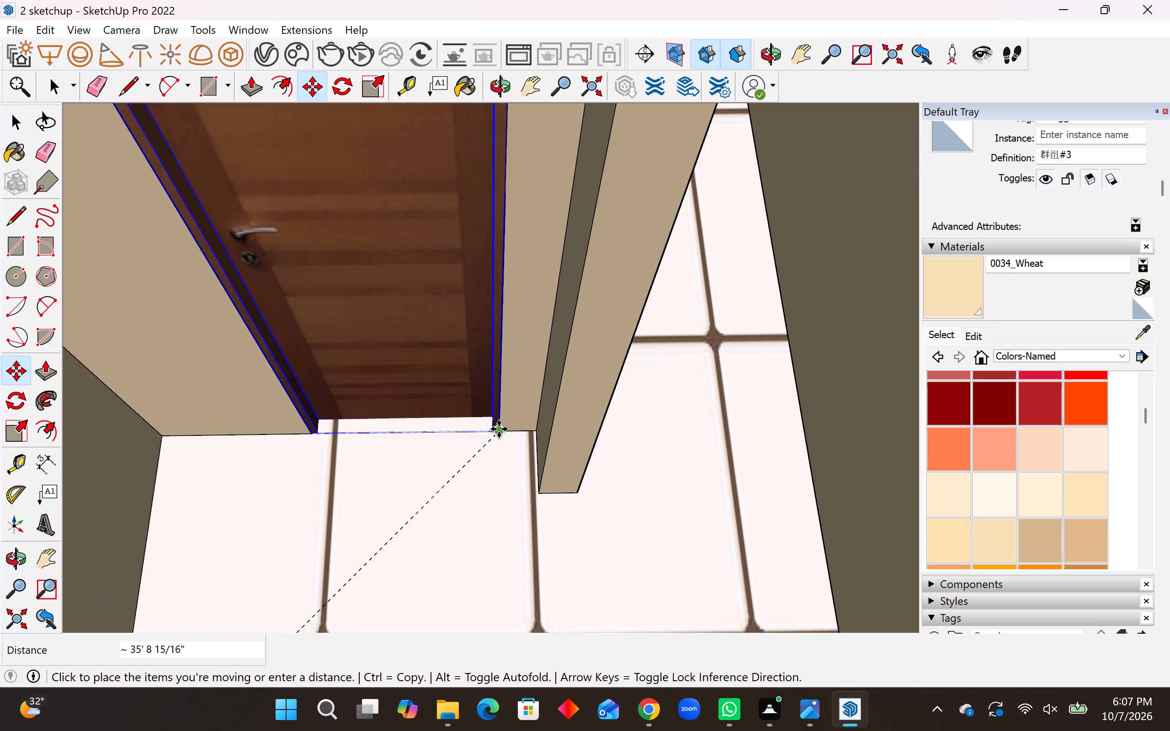
{"action": "left_click", "coordinate": [499, 429]}
Copy the corner room's wooden door 66' 3 9/16" to the open ground outside the house, near the loose staircase and double window.
{"action": "scroll", "coordinate": [493, 488], "scroll_direction": "down", "scroll_amount": 4}
{"action": "middle_click_drag", "start_coordinate": [493, 489], "coordinate": [494, 477]}
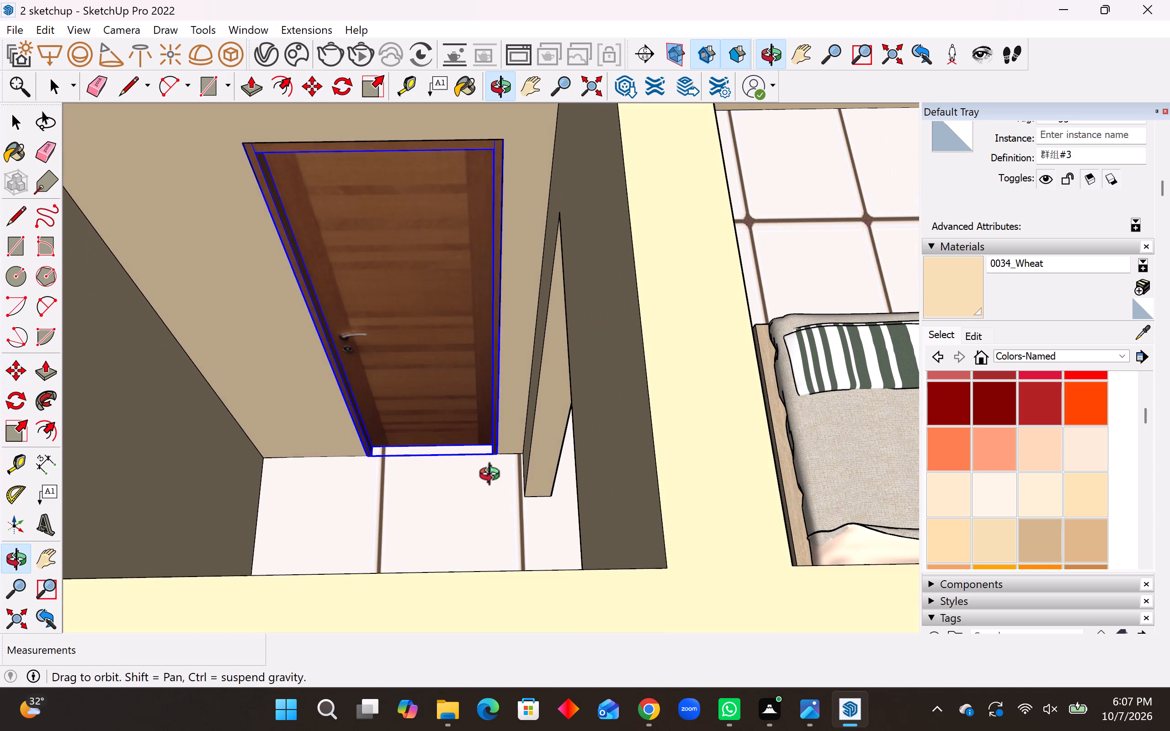
{"action": "middle_click_drag", "start_coordinate": [494, 477], "coordinate": [494, 500]}
{"action": "key", "text": "m"}
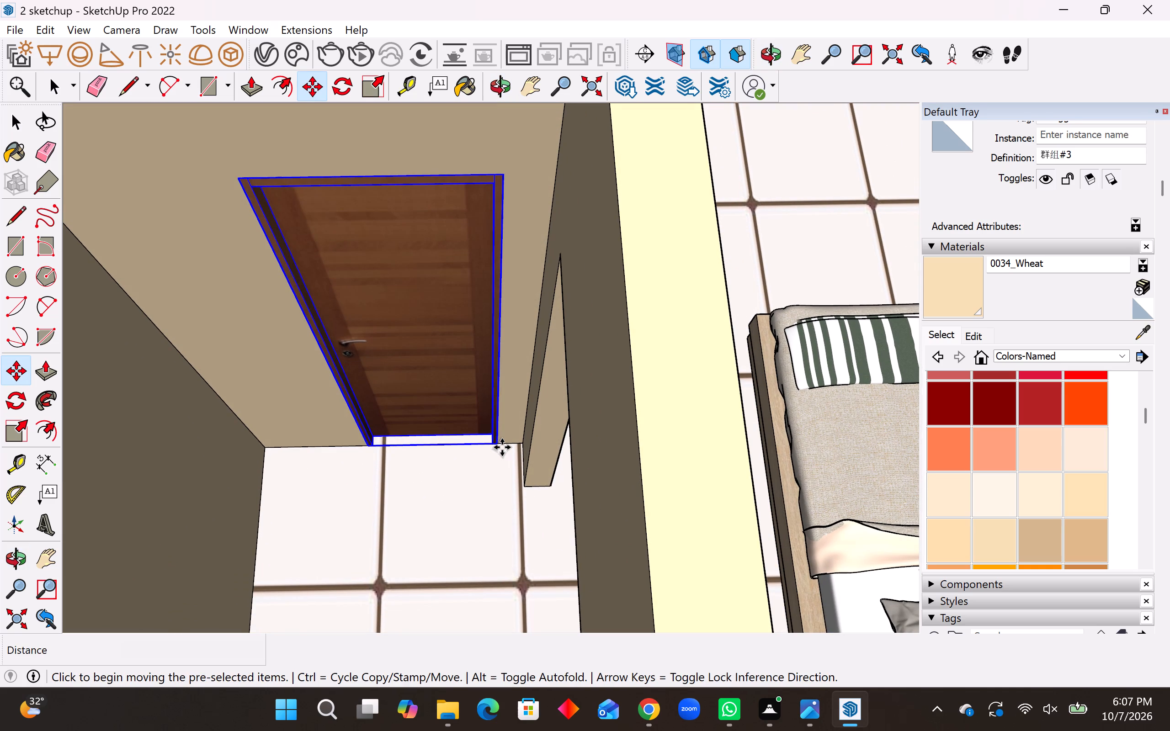
{"action": "left_click", "coordinate": [499, 446]}
{"action": "scroll", "coordinate": [483, 516], "scroll_direction": "down", "scroll_amount": 6}
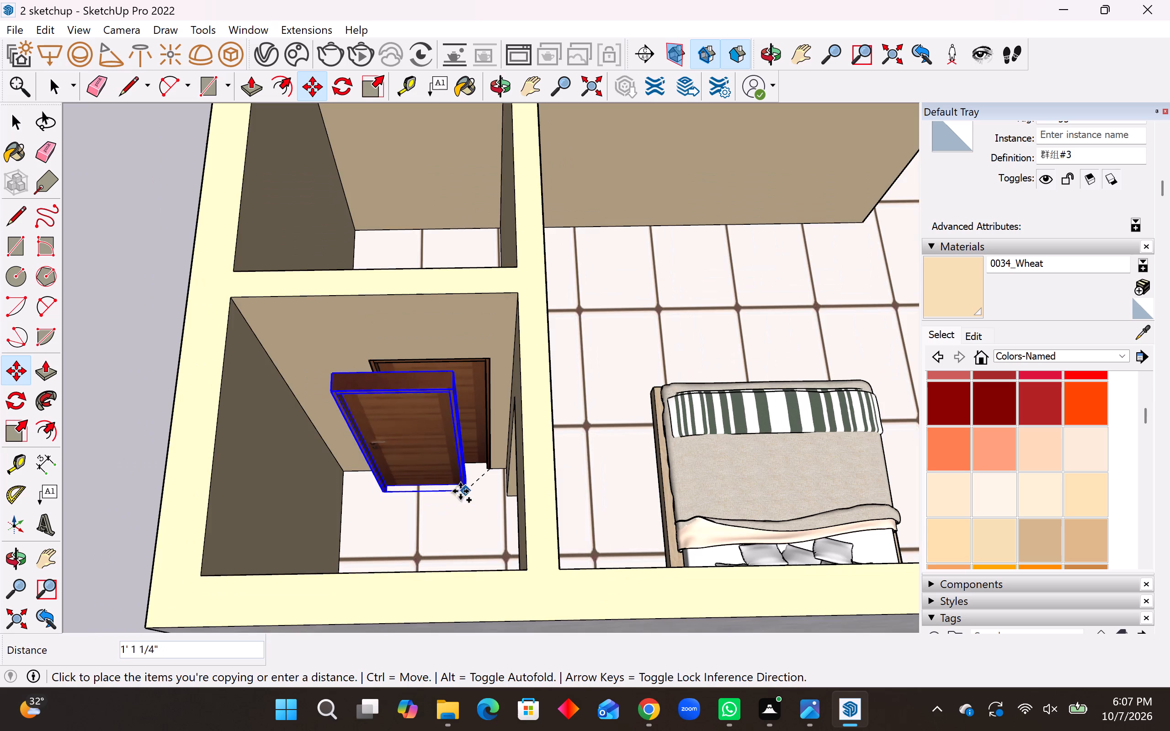
{"action": "scroll", "coordinate": [460, 491], "scroll_direction": "down", "scroll_amount": 20}
{"action": "scroll", "coordinate": [460, 491], "scroll_direction": "down", "scroll_amount": 2}
{"action": "middle_click_drag", "start_coordinate": [481, 399], "coordinate": [450, 408]}
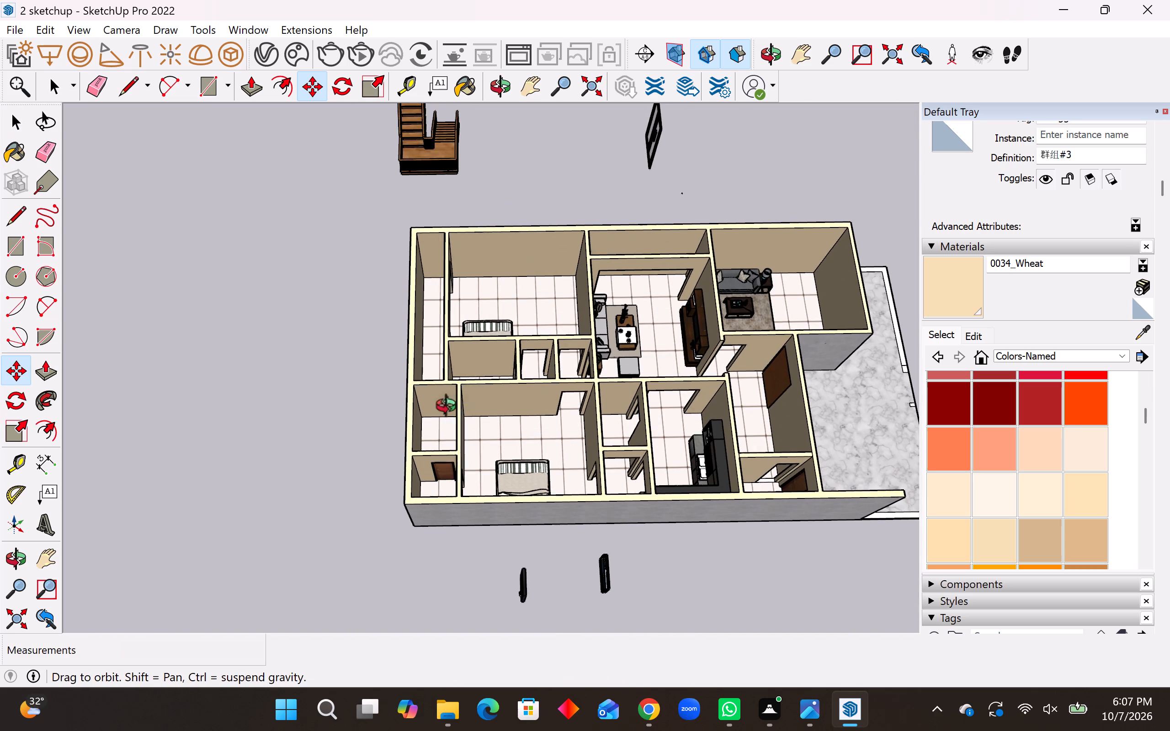
{"action": "middle_click_drag", "start_coordinate": [450, 408], "coordinate": [425, 473]}
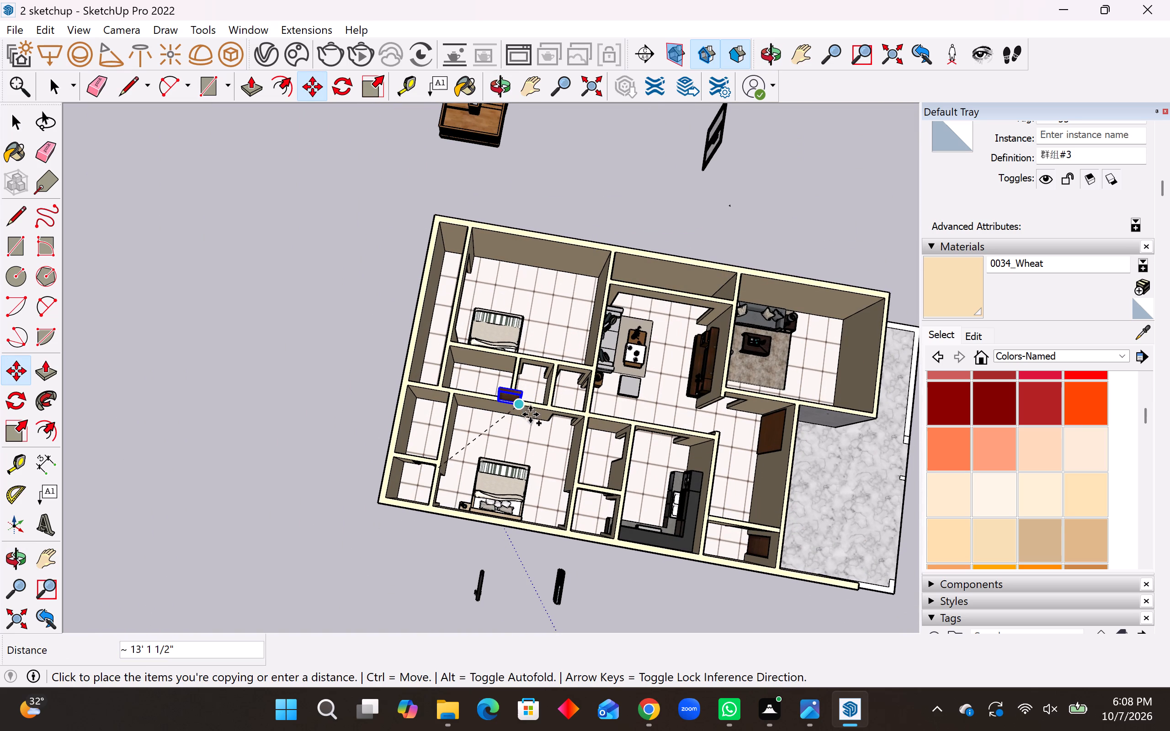
{"action": "scroll", "coordinate": [530, 417], "scroll_direction": "down", "scroll_amount": 8}
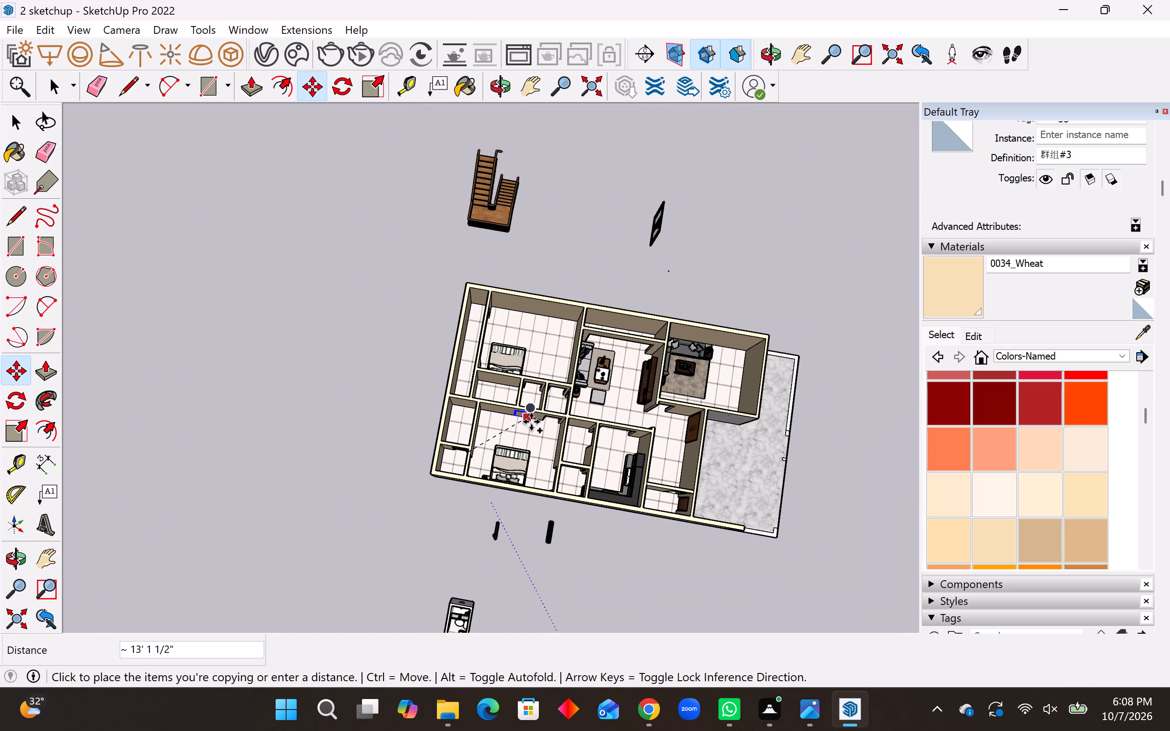
{"action": "middle_click_drag", "start_coordinate": [531, 420], "coordinate": [98, 358]}
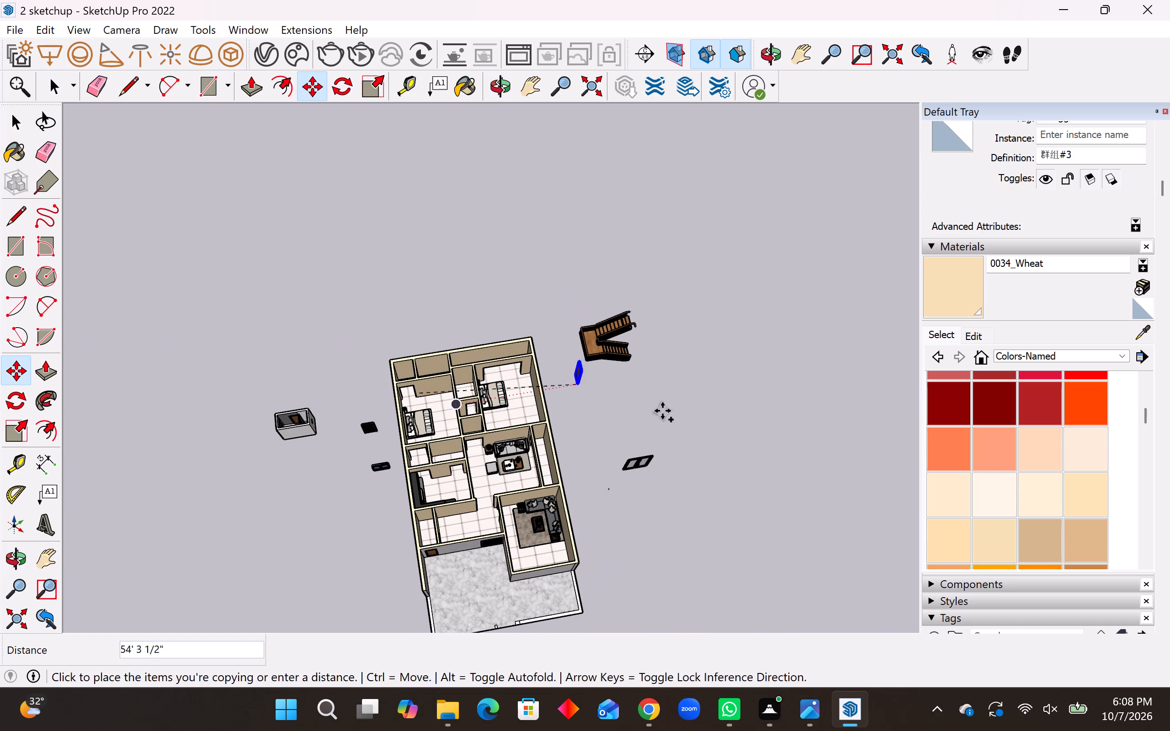
{"action": "left_click", "coordinate": [681, 424]}
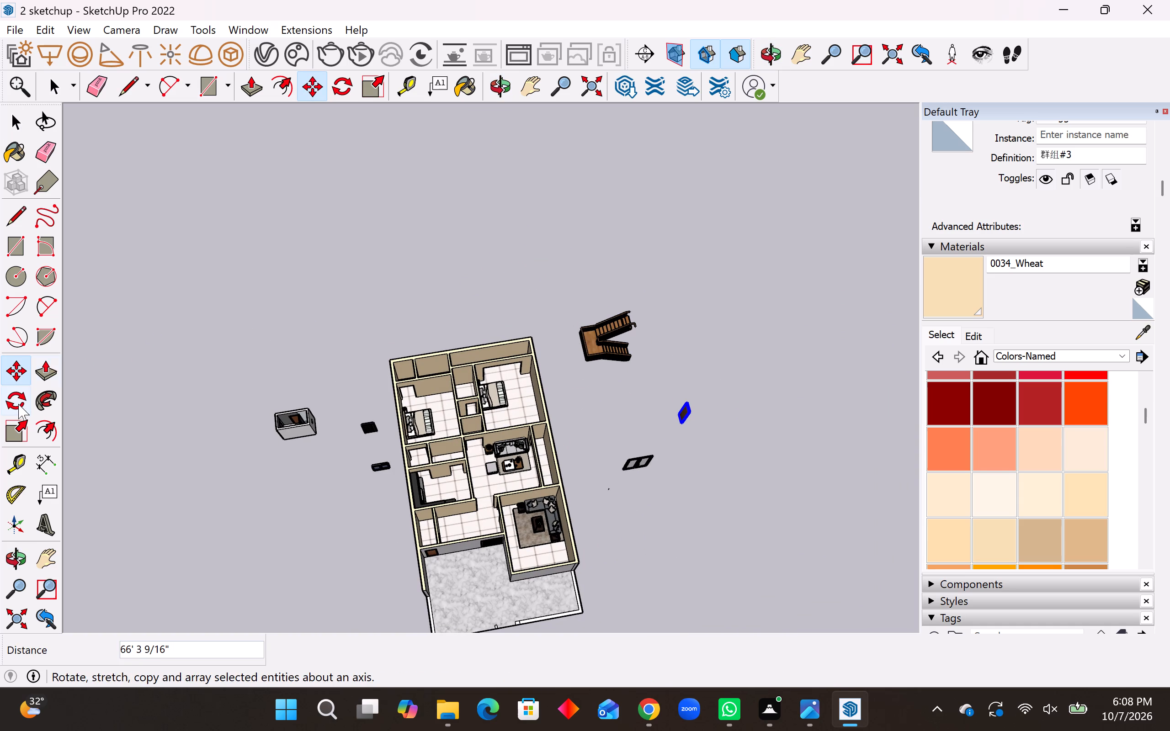
Rotate the copied wooden door outside the house 90 degrees on the ground plane.
{"action": "left_click", "coordinate": [15, 403]}
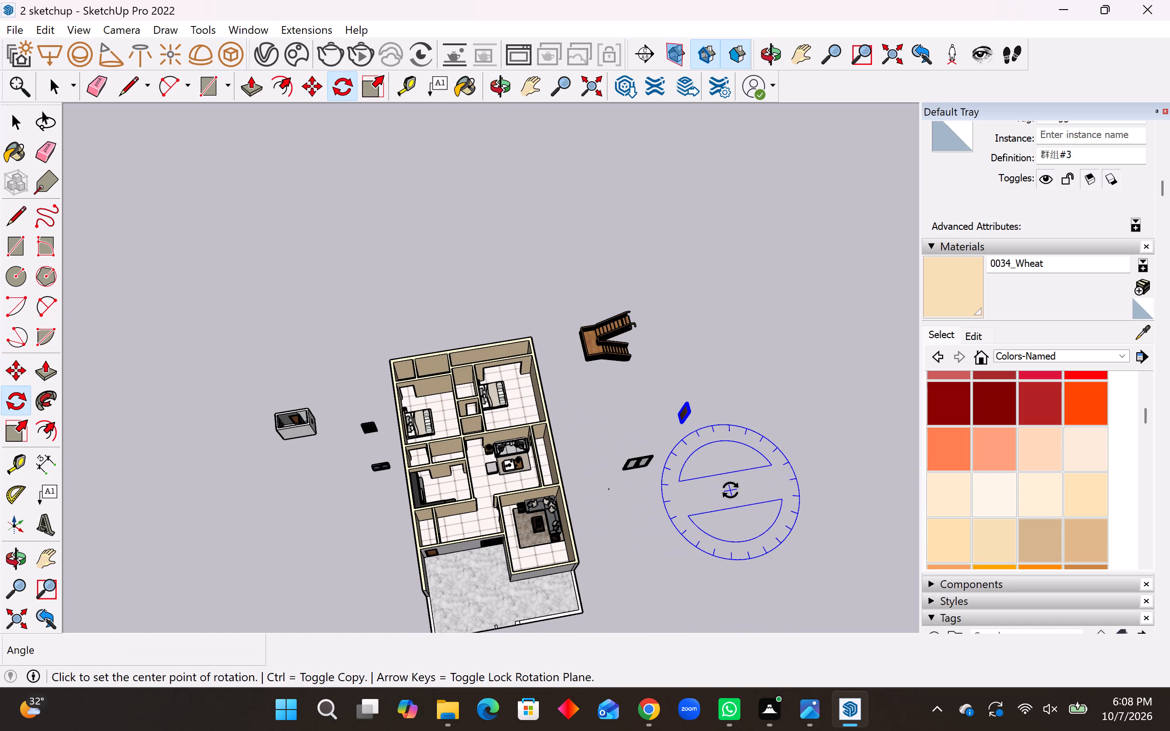
{"action": "left_click", "coordinate": [730, 490]}
{"action": "left_click", "coordinate": [784, 483]}
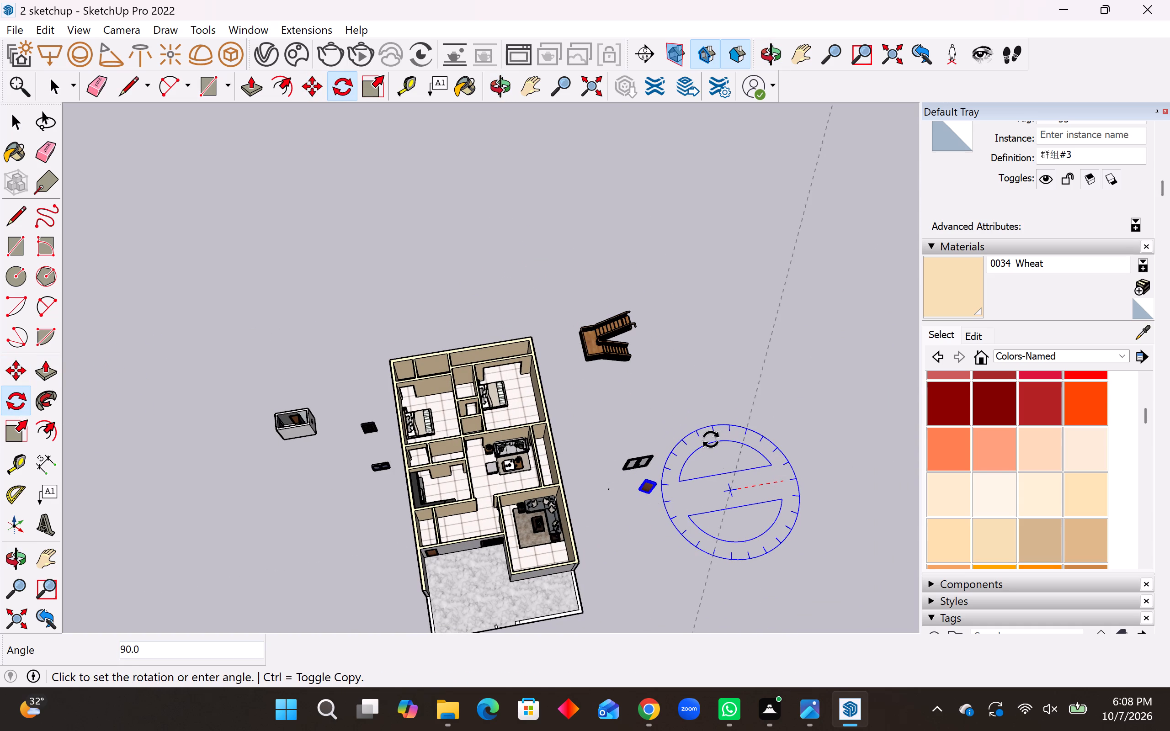
{"action": "left_click", "coordinate": [711, 440]}
Move the rotated wooden door by its bottom corner about 54' 2" into the small middle room between the two bedrooms.
{"action": "scroll", "coordinate": [686, 589], "scroll_direction": "up", "scroll_amount": 2}
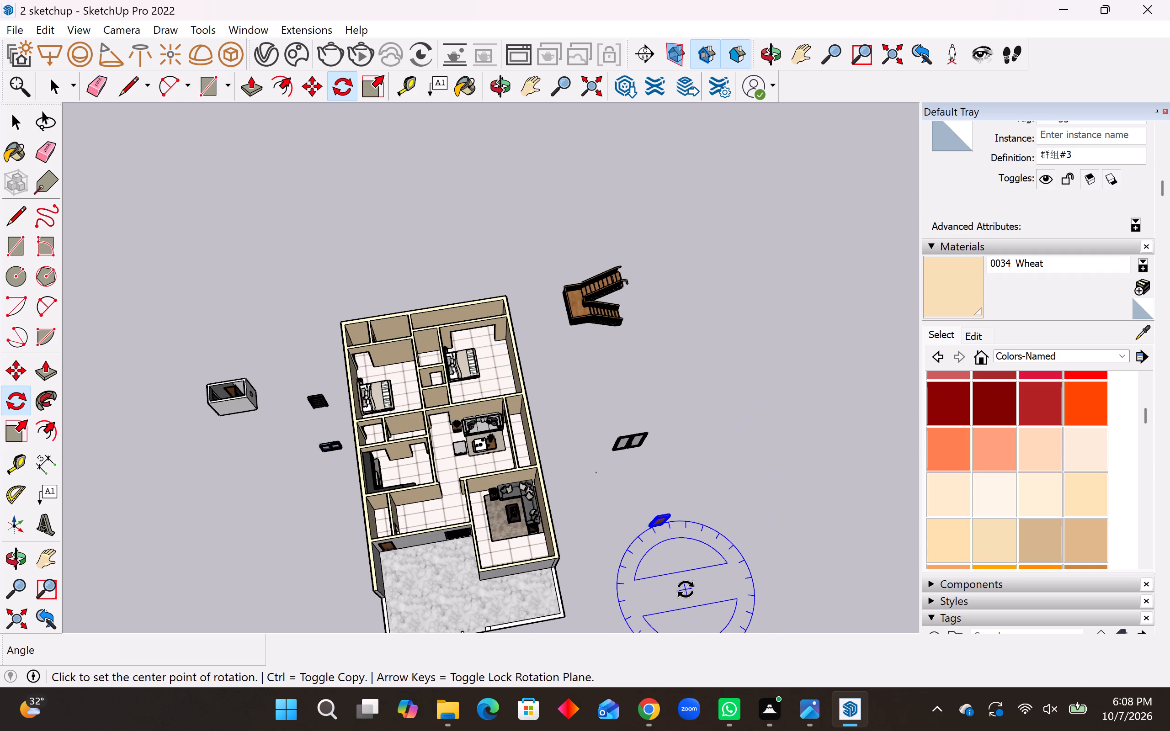
{"action": "scroll", "coordinate": [686, 589], "scroll_direction": "up", "scroll_amount": 1}
{"action": "key", "text": "m"}
{"action": "scroll", "coordinate": [664, 535], "scroll_direction": "up", "scroll_amount": 5}
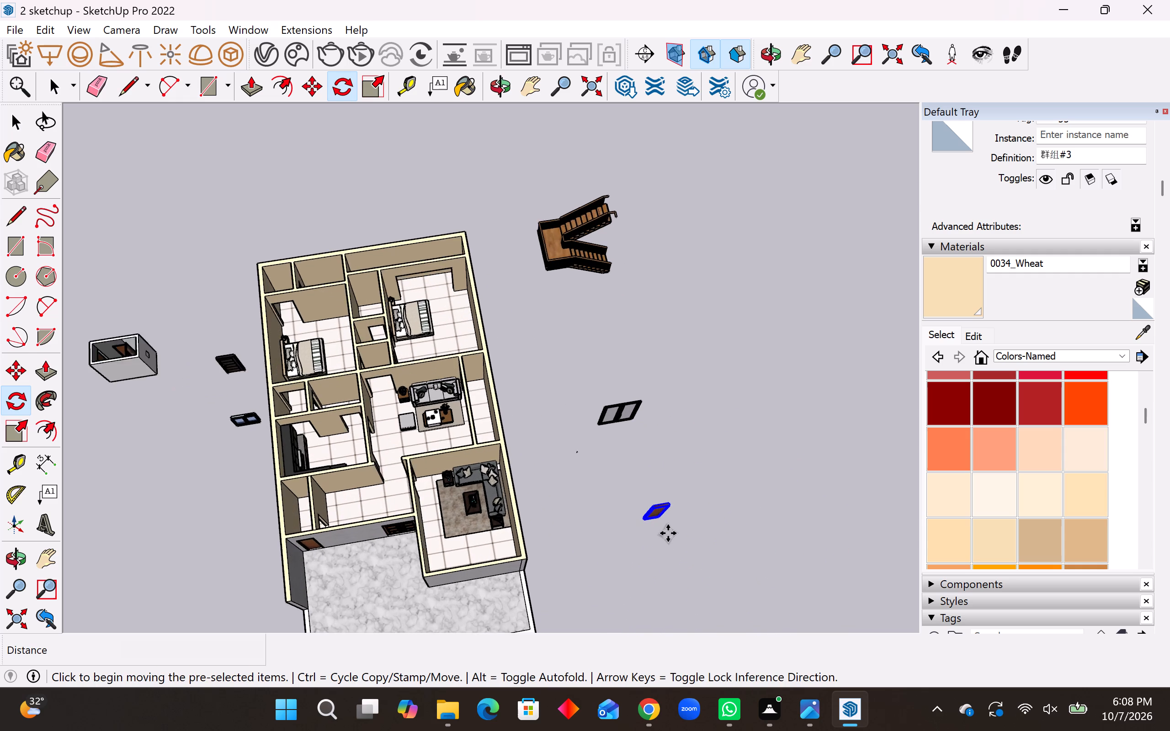
{"action": "scroll", "coordinate": [668, 533], "scroll_direction": "up", "scroll_amount": 9}
{"action": "middle_click_drag", "start_coordinate": [660, 510], "coordinate": [617, 371]}
{"action": "scroll", "coordinate": [643, 563], "scroll_direction": "up", "scroll_amount": 6}
{"action": "left_click", "coordinate": [651, 508]}
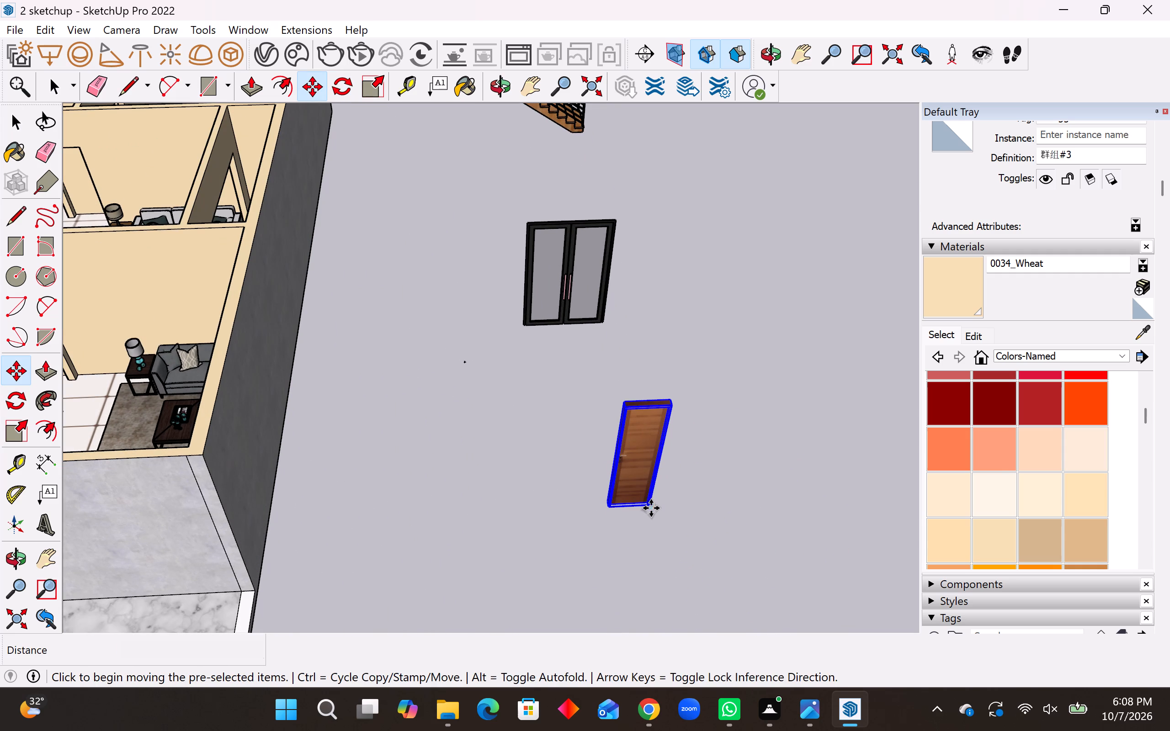
{"action": "scroll", "coordinate": [699, 548], "scroll_direction": "down", "scroll_amount": 16}
{"action": "scroll", "coordinate": [740, 556], "scroll_direction": "down", "scroll_amount": 4}
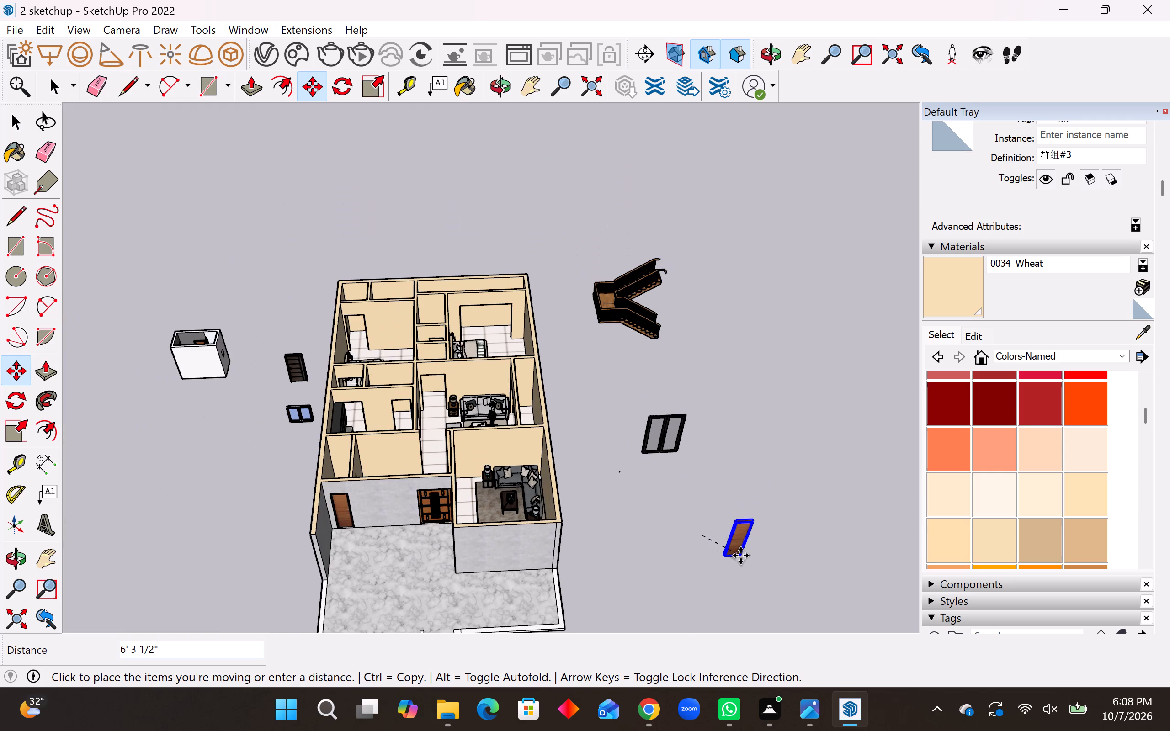
{"action": "middle_click_drag", "start_coordinate": [389, 352], "coordinate": [423, 461]}
{"action": "scroll", "coordinate": [443, 364], "scroll_direction": "up", "scroll_amount": 18}
{"action": "middle_click_drag", "start_coordinate": [432, 342], "coordinate": [447, 433]}
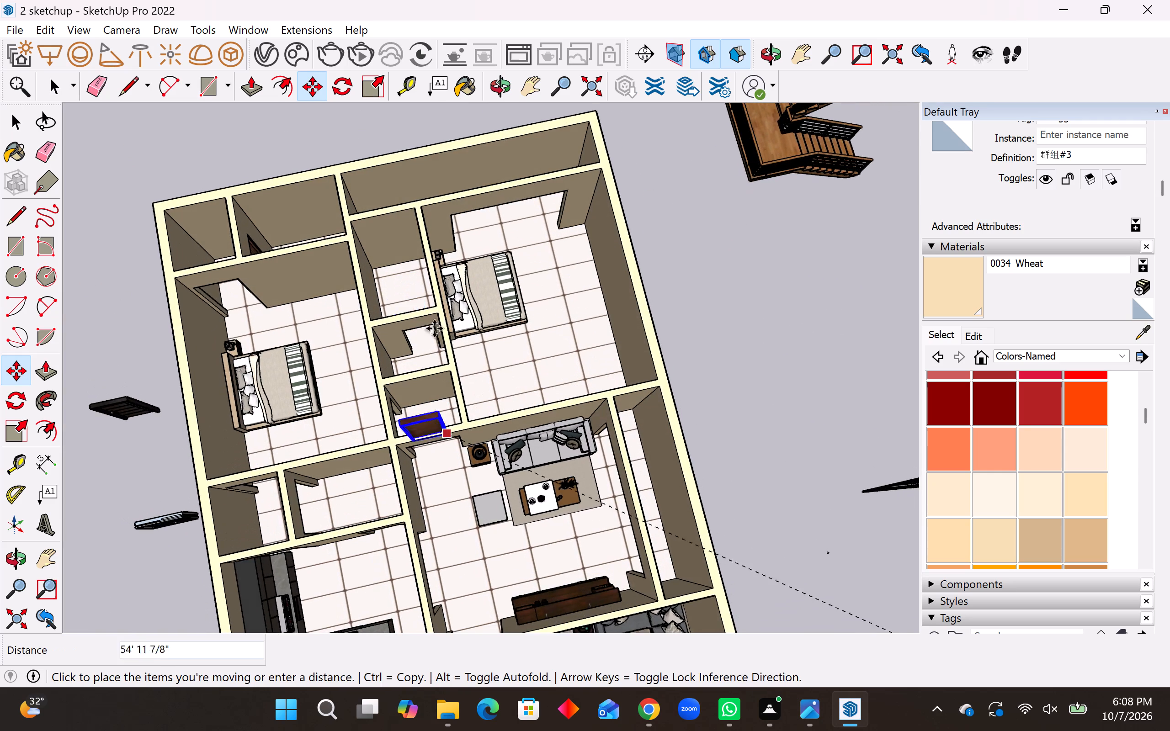
{"action": "scroll", "coordinate": [432, 323], "scroll_direction": "up", "scroll_amount": 15}
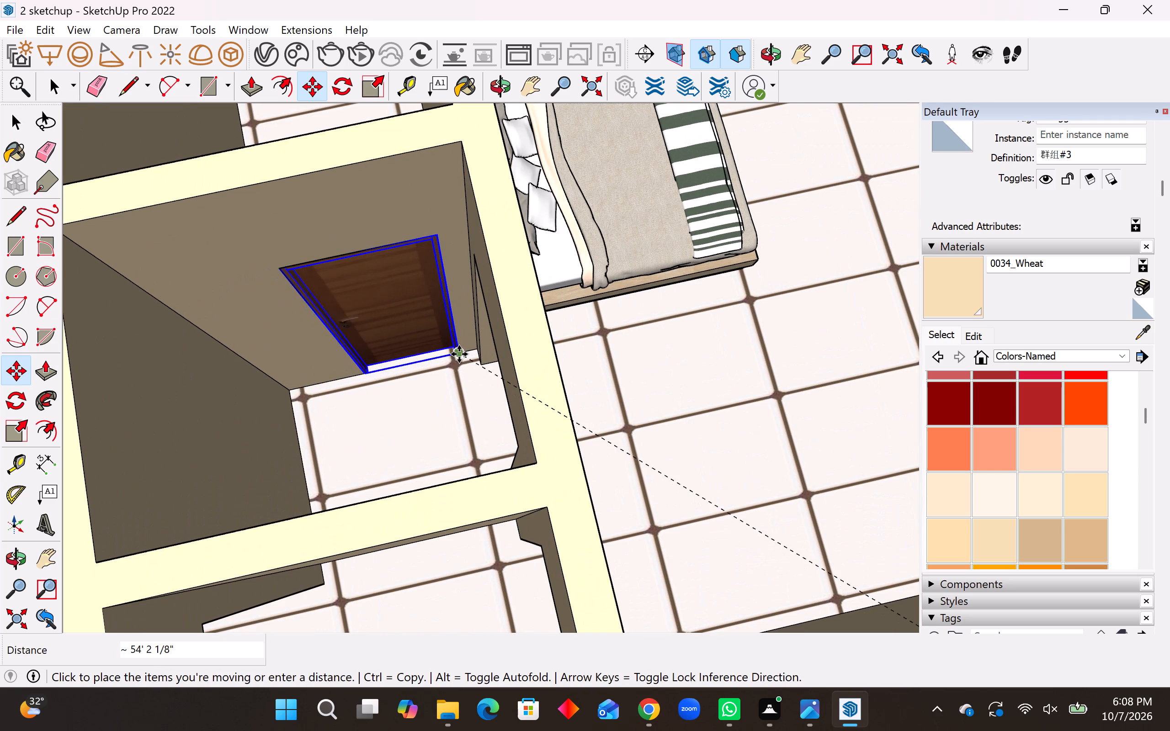
{"action": "left_click", "coordinate": [459, 354]}
Copy the small middle room's wooden door to the open ground outside, between the loose staircase and the double window.
{"action": "left_click", "coordinate": [462, 356]}
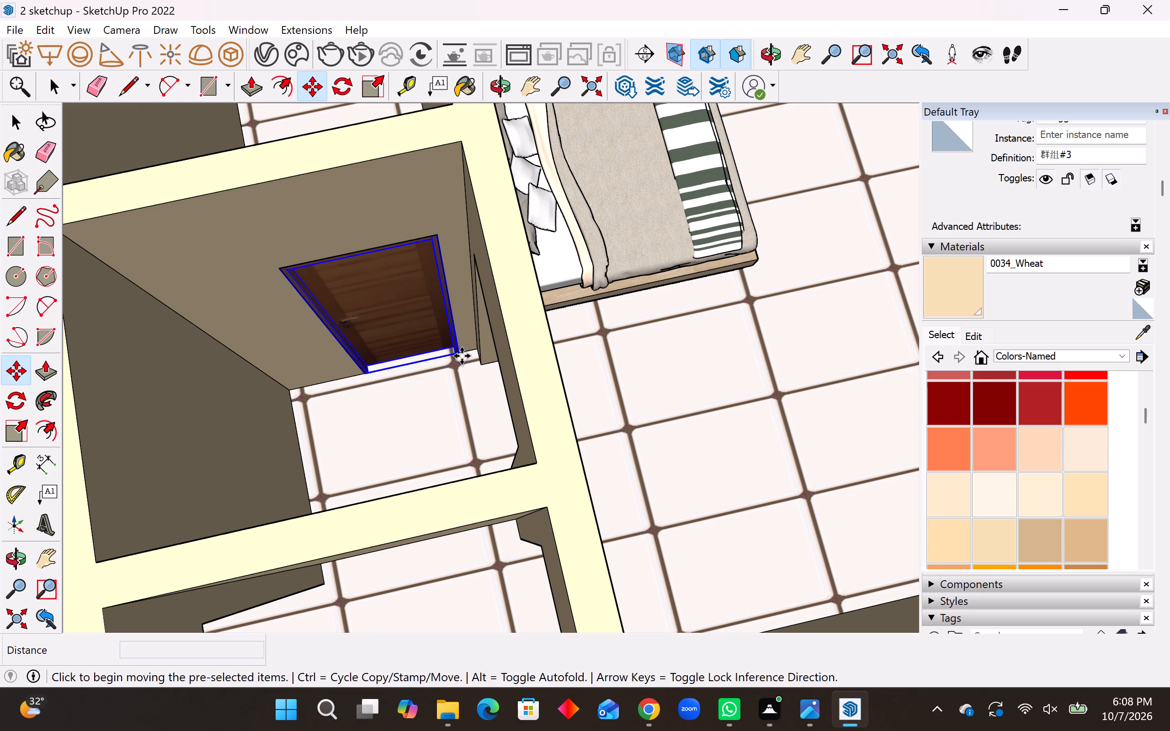
{"action": "scroll", "coordinate": [480, 422], "scroll_direction": "down", "scroll_amount": 13}
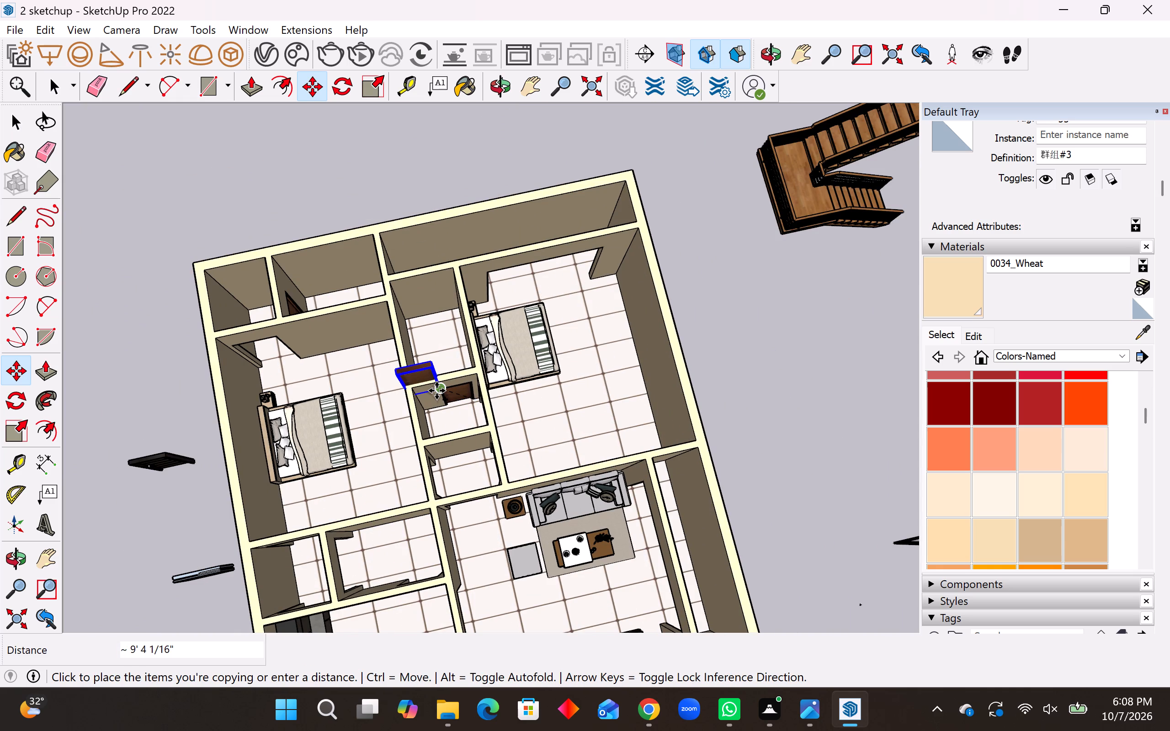
{"action": "scroll", "coordinate": [398, 411], "scroll_direction": "down", "scroll_amount": 12}
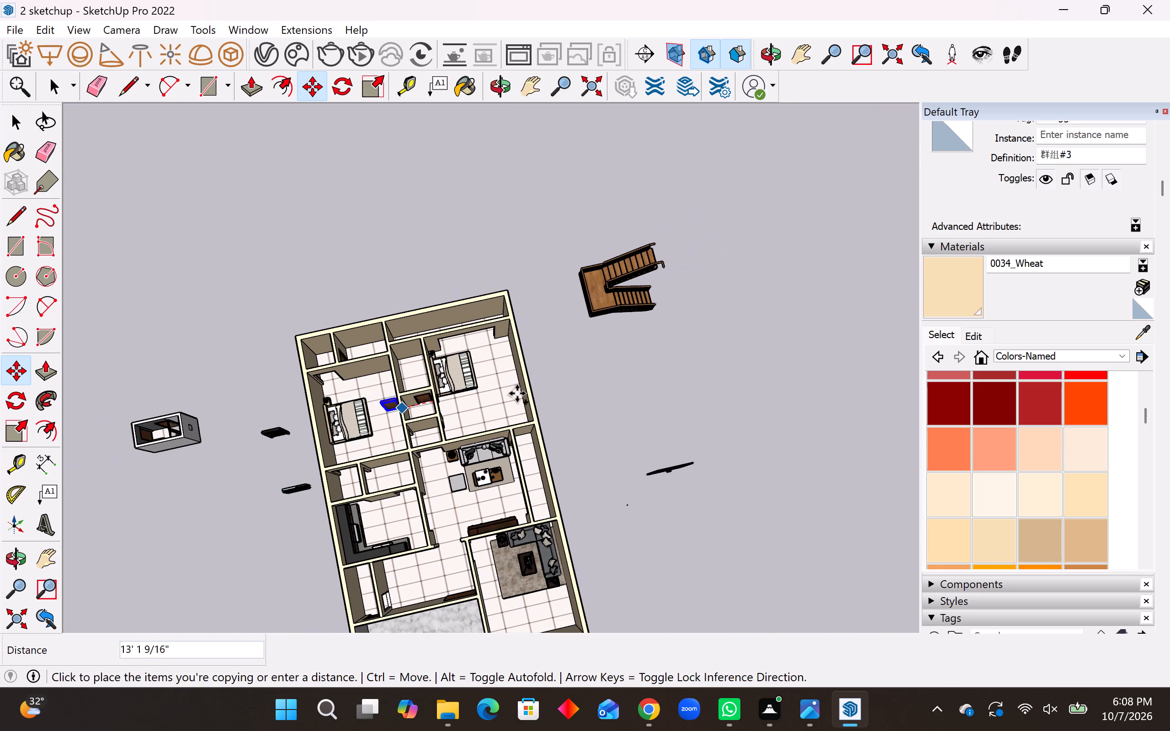
{"action": "left_click", "coordinate": [624, 401]}
Examine the rooms and remaining doorways across the house's floor plan.
{"action": "middle_click_drag", "start_coordinate": [485, 498], "coordinate": [438, 366]}
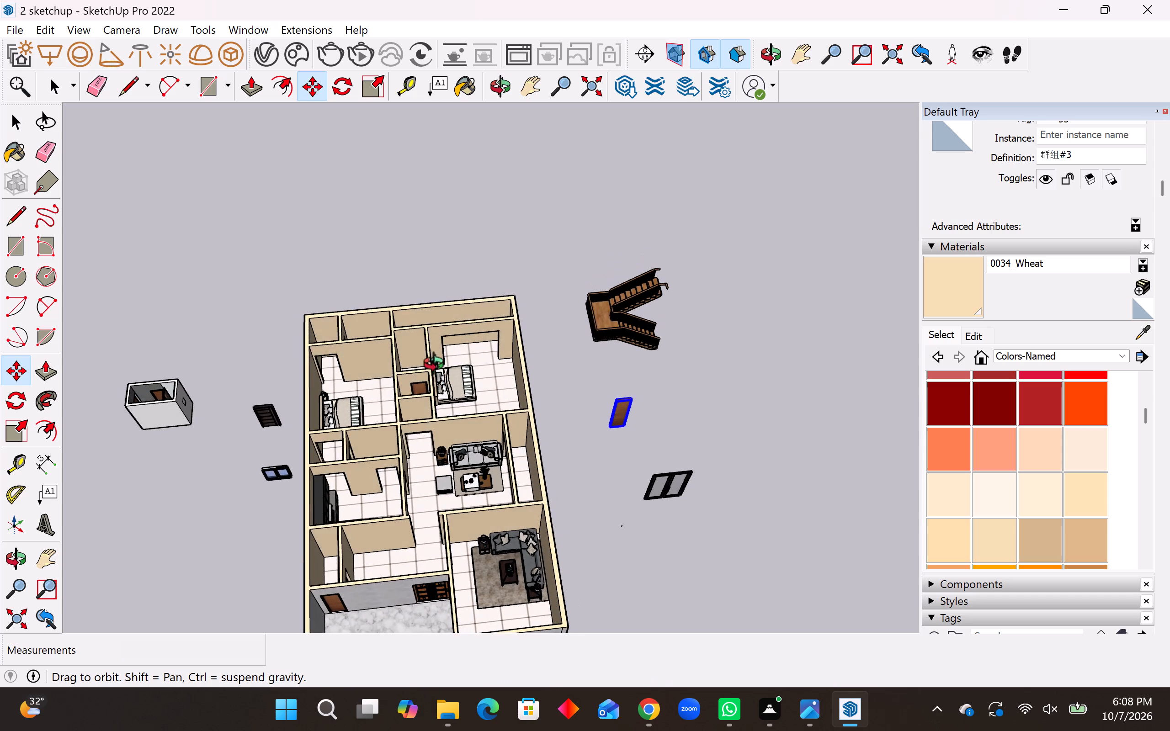
{"action": "middle_click_drag", "start_coordinate": [438, 366], "coordinate": [436, 382]}
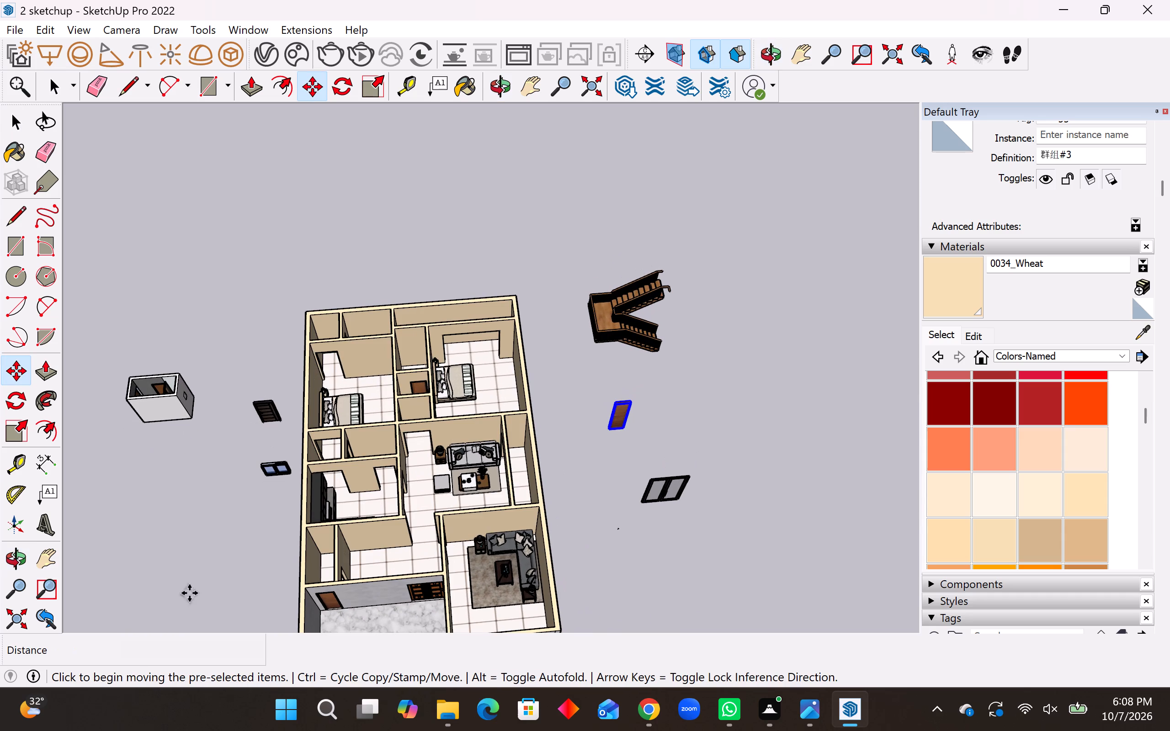
{"action": "scroll", "coordinate": [331, 521], "scroll_direction": "up", "scroll_amount": 13}
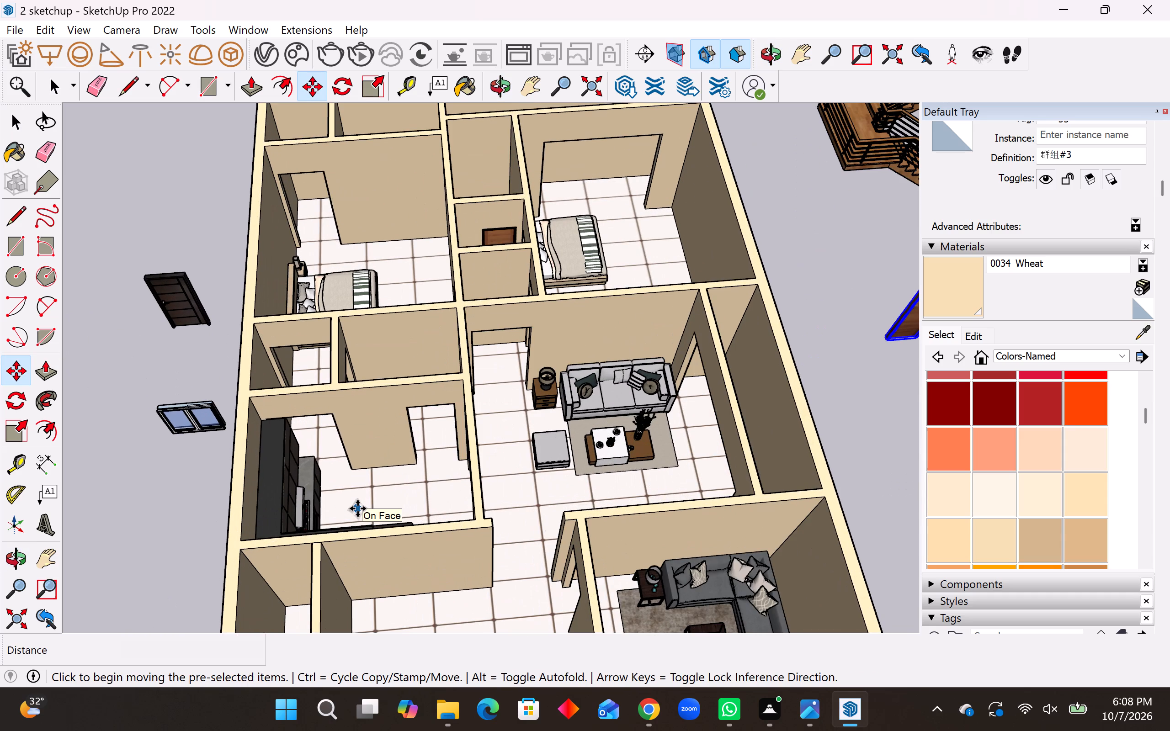
{"action": "scroll", "coordinate": [353, 511], "scroll_direction": "down", "scroll_amount": 12}
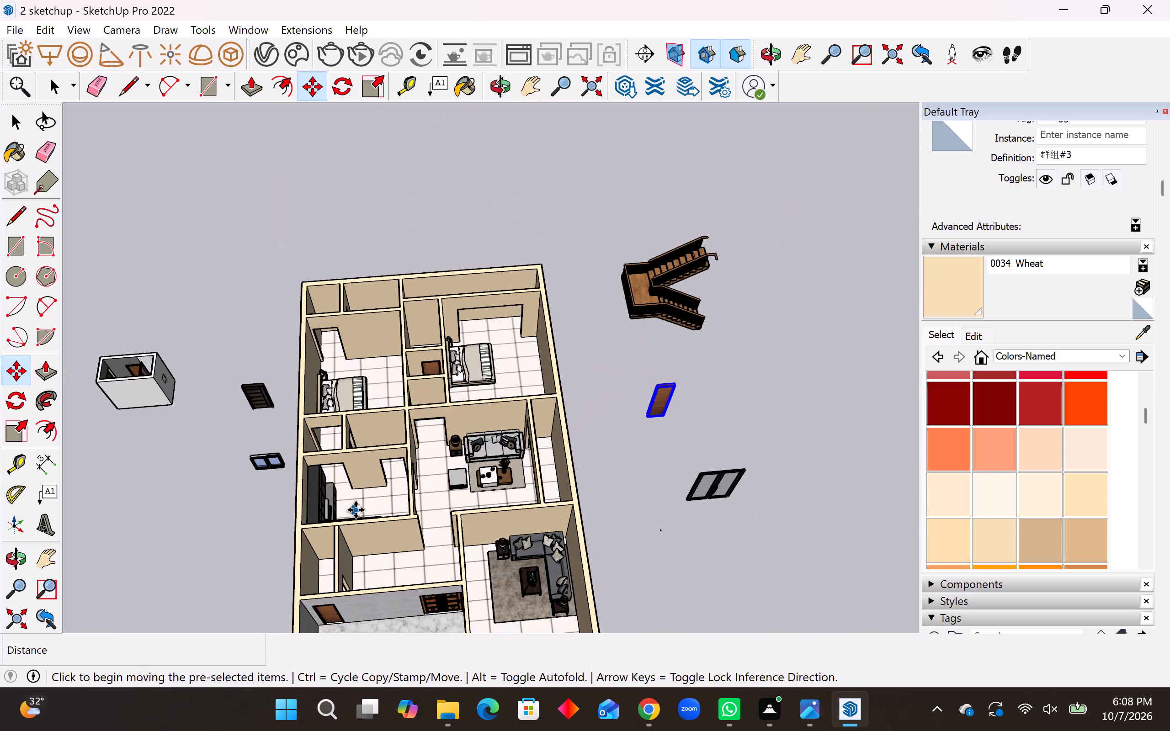
{"action": "scroll", "coordinate": [368, 504], "scroll_direction": "down", "scroll_amount": 9}
Rotate the loose dark panelled door outside the house 90 degrees on the ground plane.
{"action": "key", "text": "space"}
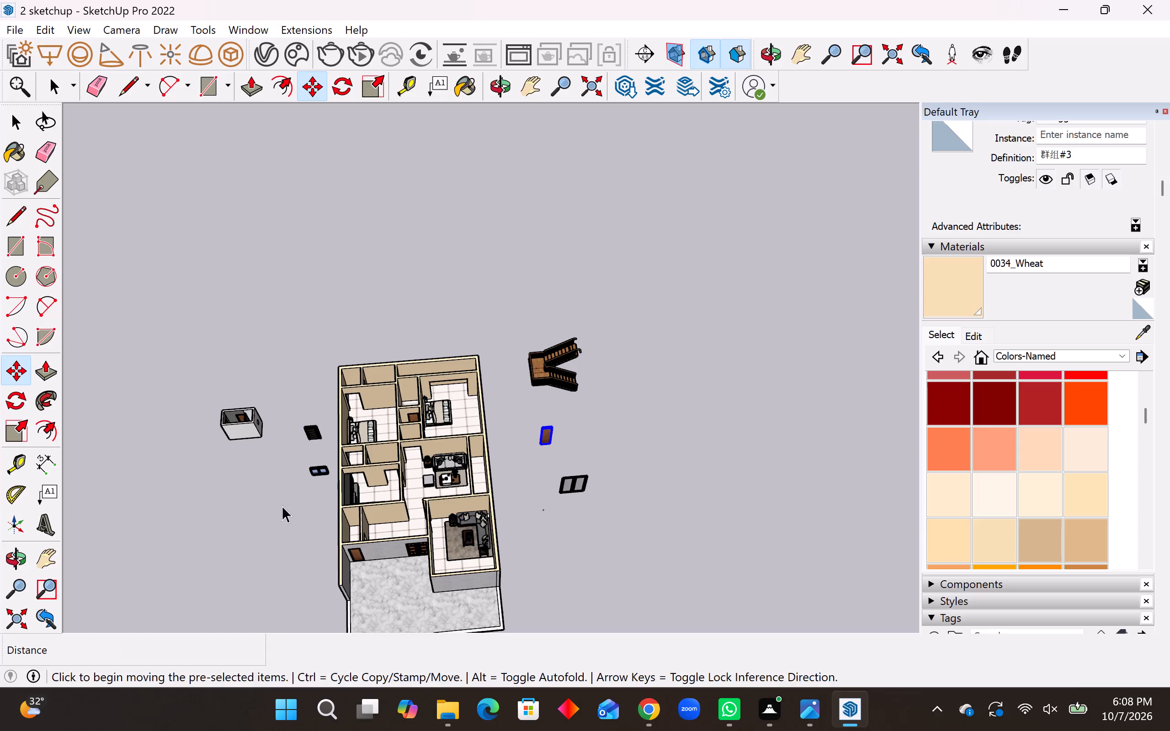
{"action": "scroll", "coordinate": [276, 496], "scroll_direction": "up", "scroll_amount": 10}
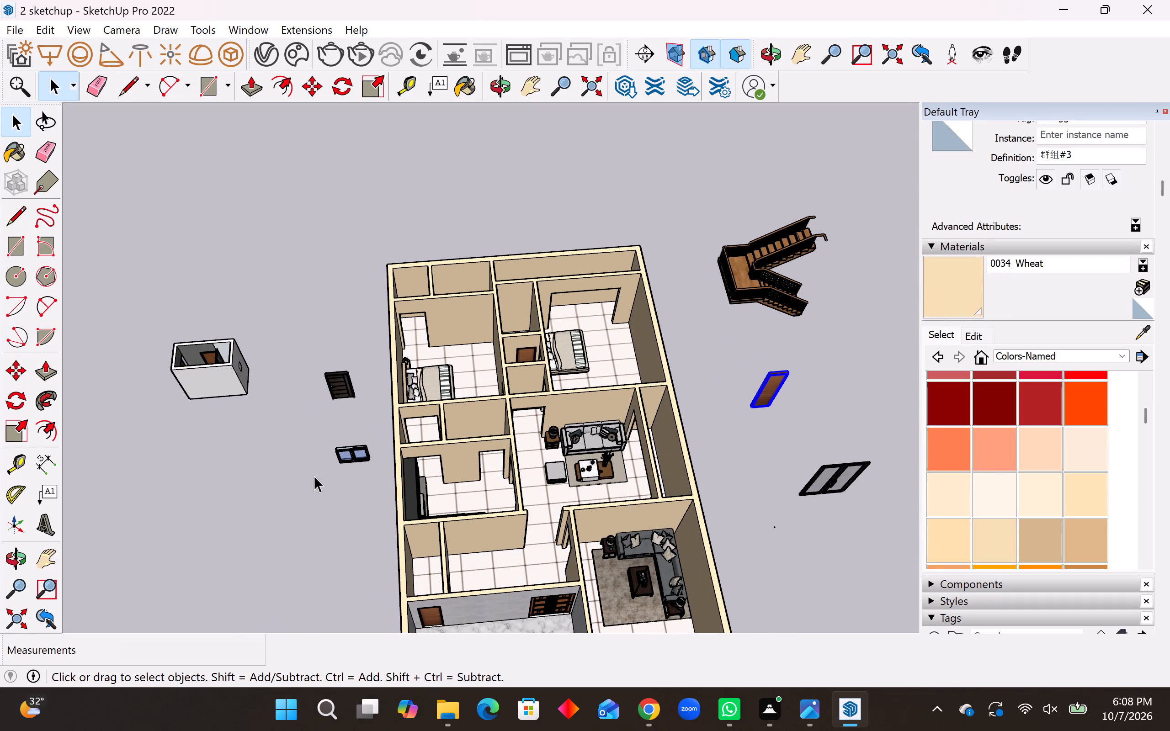
{"action": "middle_click_drag", "start_coordinate": [339, 456], "coordinate": [327, 456]}
{"action": "left_click", "coordinate": [341, 376]}
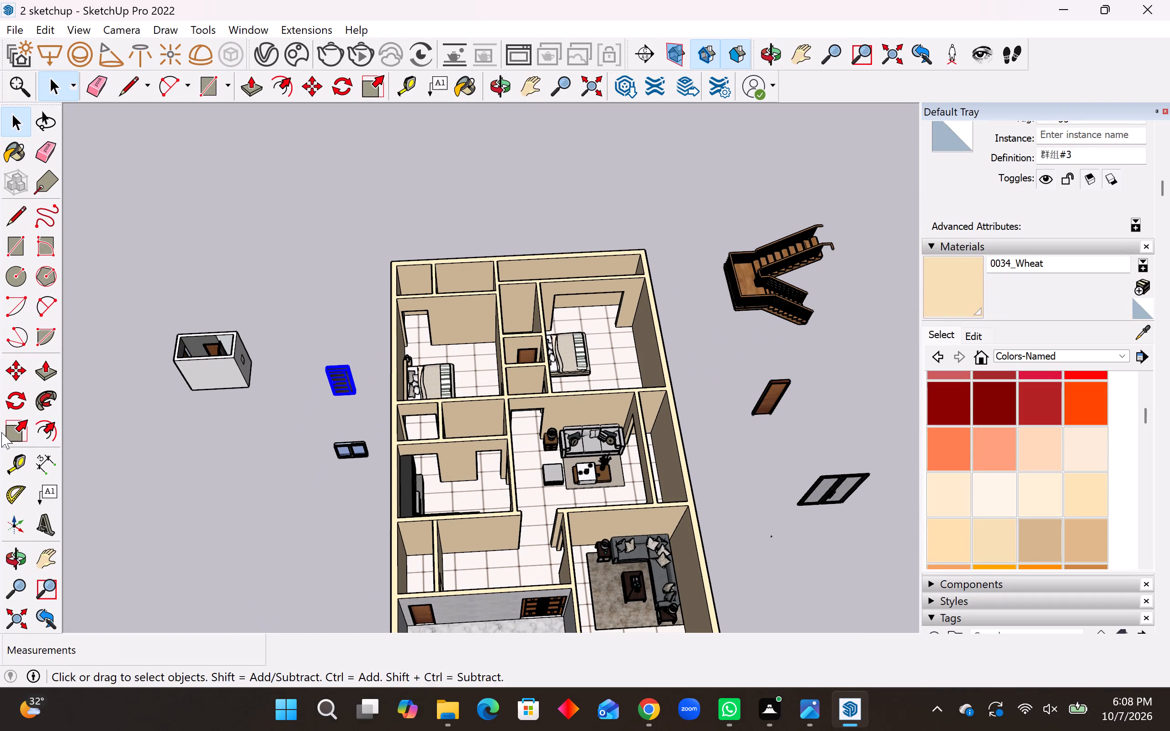
{"action": "left_click", "coordinate": [16, 406]}
{"action": "left_click", "coordinate": [153, 465]}
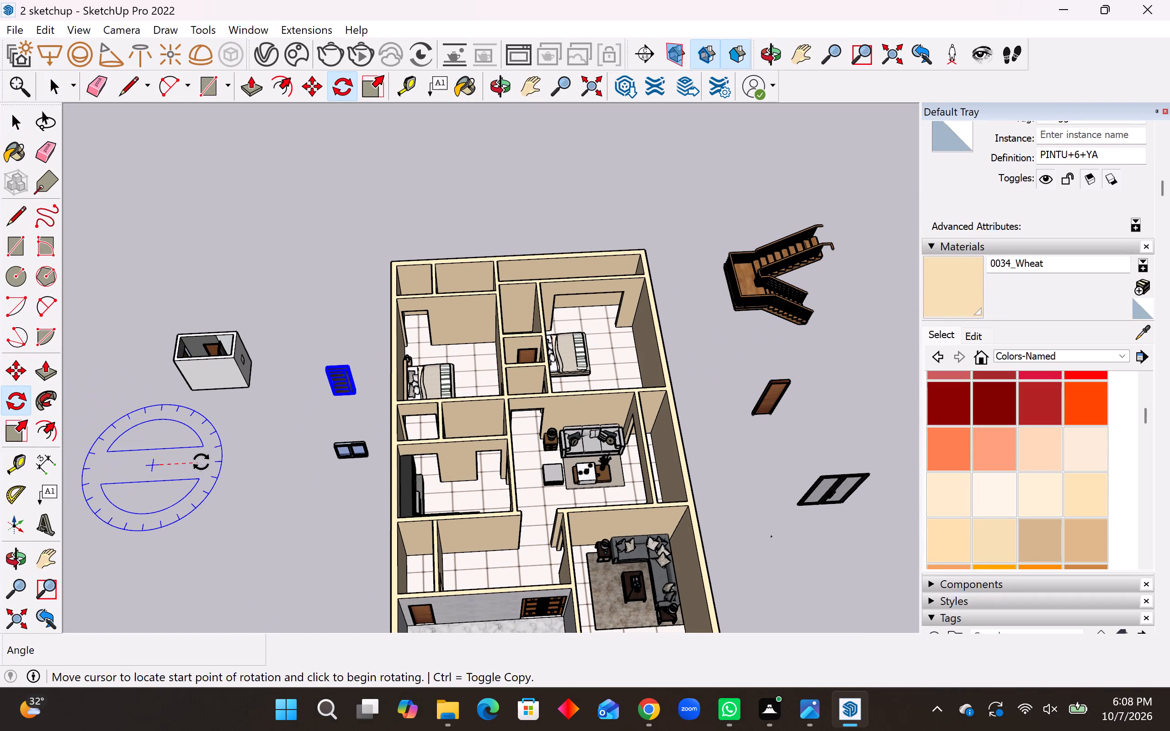
{"action": "left_click", "coordinate": [207, 461]}
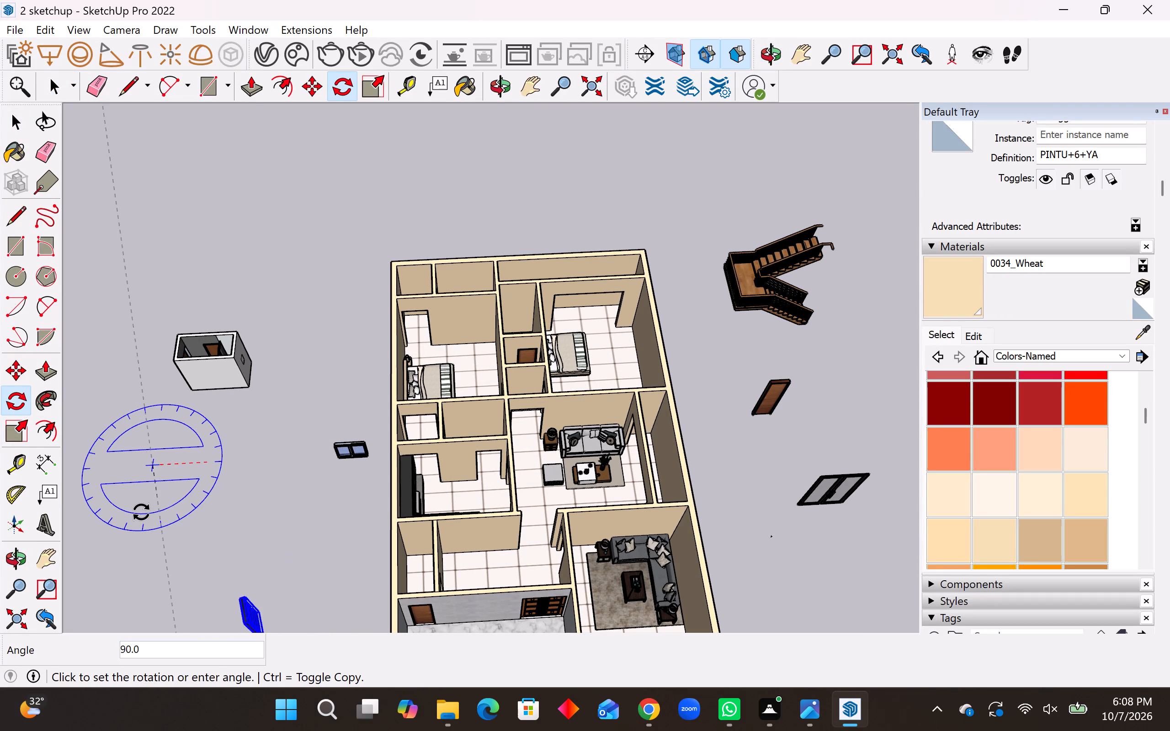
{"action": "left_click", "coordinate": [141, 521]}
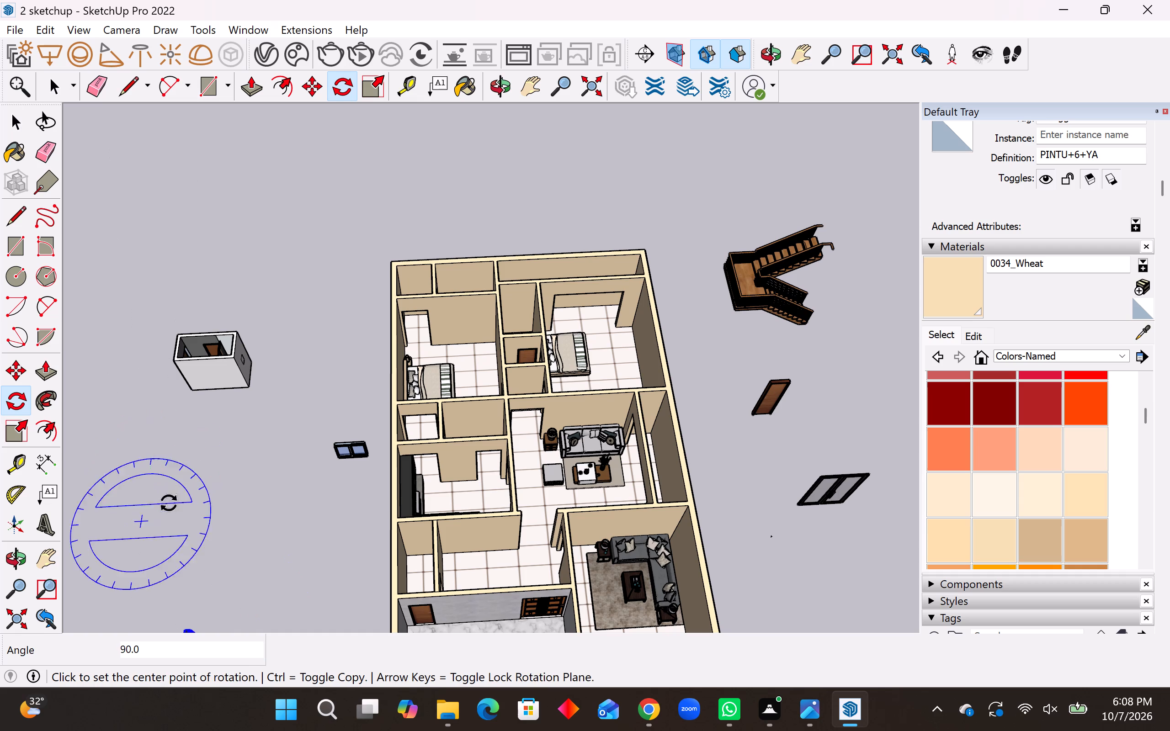
Scale the dark panelled door to 0.77 in width along red and 0.72 in height along blue.
{"action": "scroll", "coordinate": [277, 413], "scroll_direction": "down", "scroll_amount": 12}
{"action": "middle_click_drag", "start_coordinate": [206, 600], "coordinate": [281, 593]}
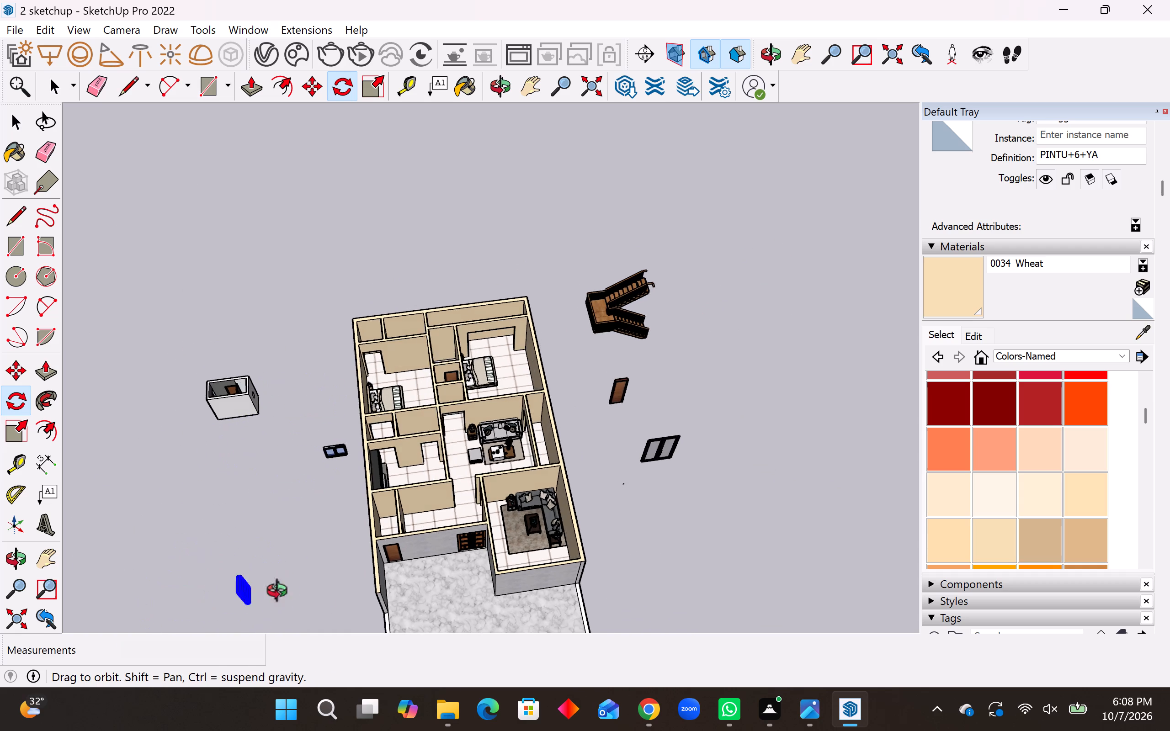
{"action": "middle_click_drag", "start_coordinate": [281, 593], "coordinate": [580, 556]}
{"action": "scroll", "coordinate": [455, 530], "scroll_direction": "down", "scroll_amount": 12}
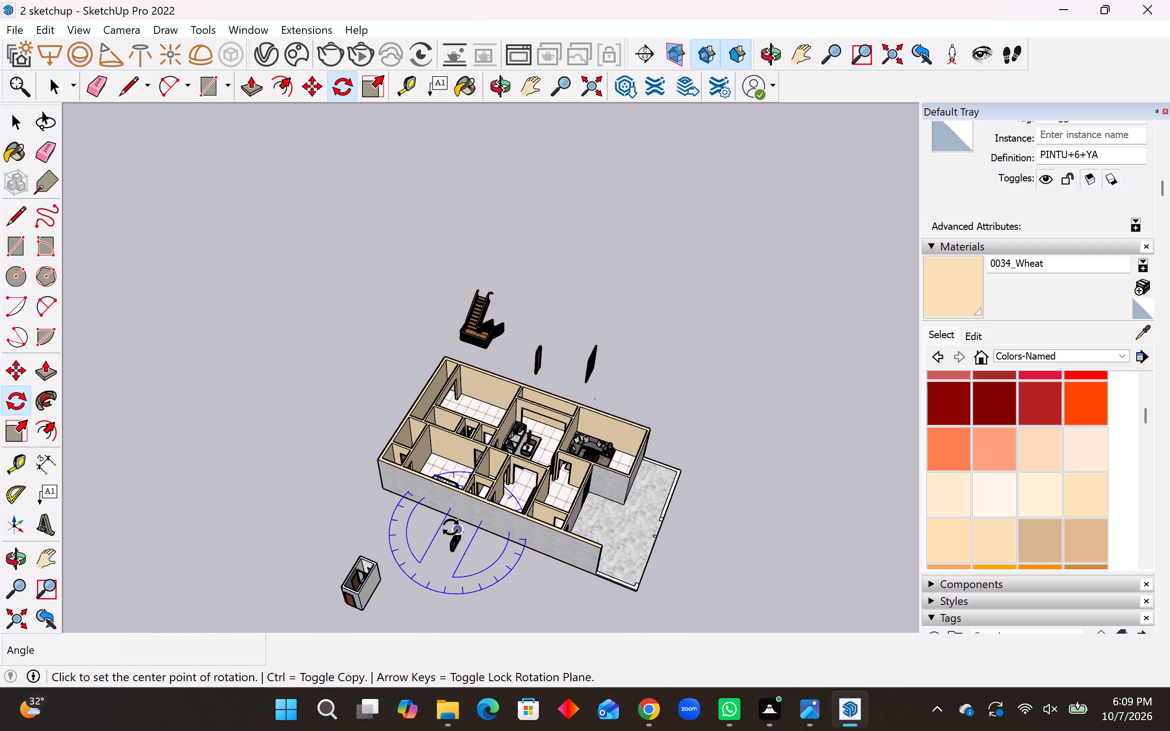
{"action": "scroll", "coordinate": [451, 527], "scroll_direction": "down", "scroll_amount": 1}
{"action": "scroll", "coordinate": [486, 478], "scroll_direction": "down", "scroll_amount": 5}
{"action": "scroll", "coordinate": [498, 593], "scroll_direction": "up", "scroll_amount": 11}
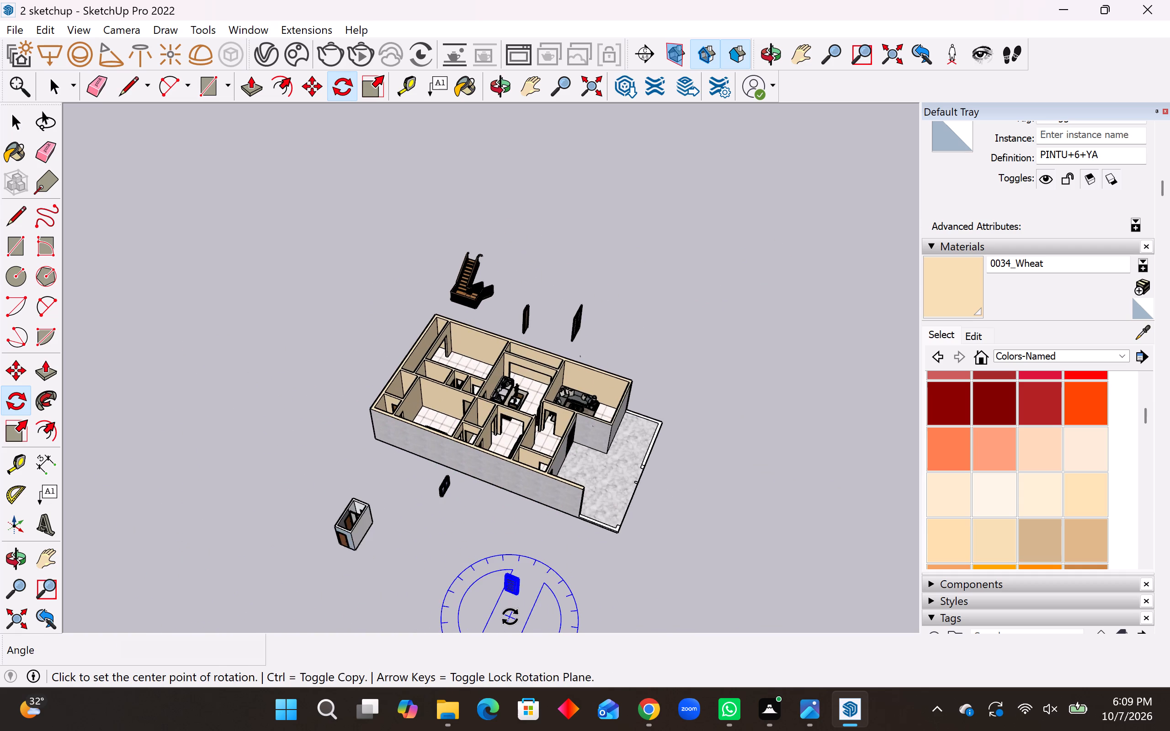
{"action": "scroll", "coordinate": [510, 617], "scroll_direction": "up", "scroll_amount": 20}
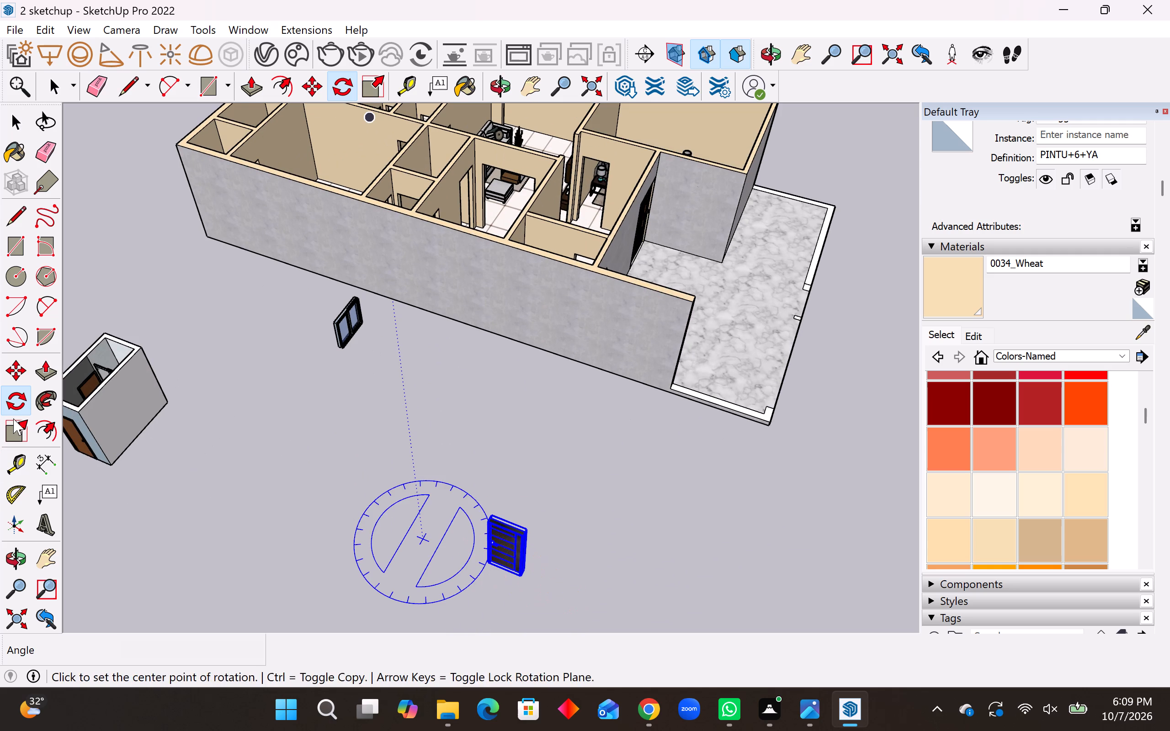
{"action": "left_click", "coordinate": [13, 418]}
{"action": "middle_click_drag", "start_coordinate": [517, 587], "coordinate": [526, 557]}
{"action": "scroll", "coordinate": [542, 535], "scroll_direction": "up", "scroll_amount": 4}
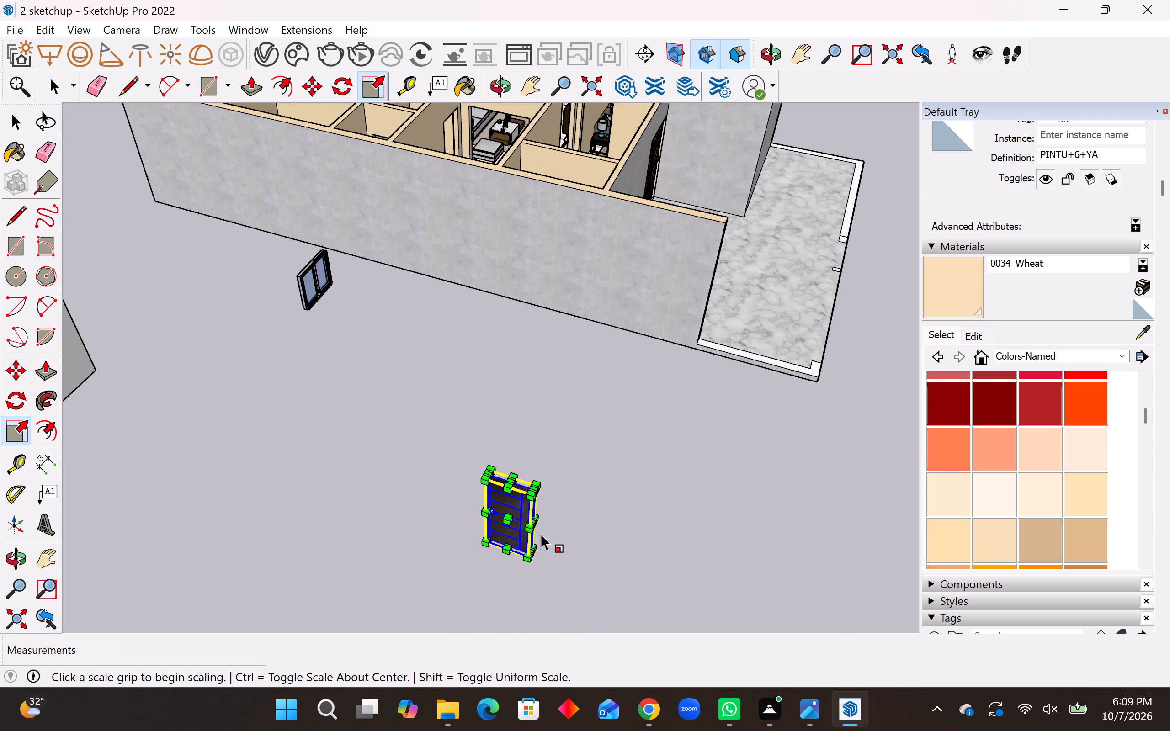
{"action": "left_click", "coordinate": [535, 521]}
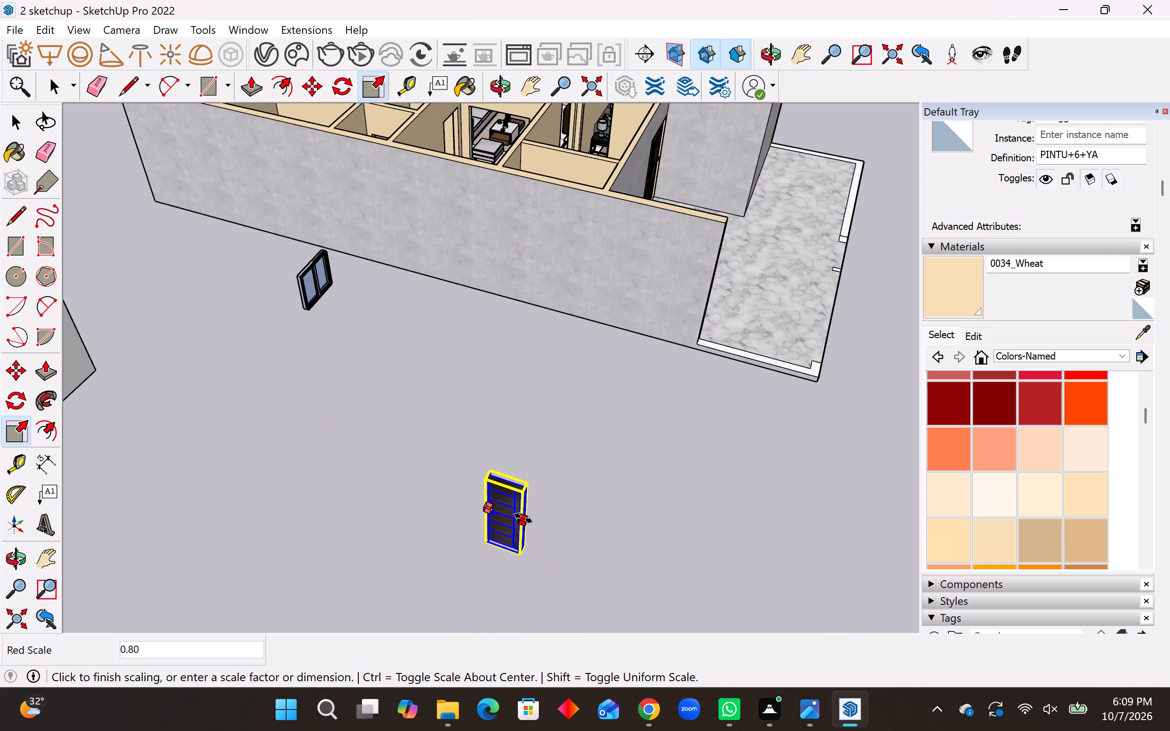
{"action": "left_click", "coordinate": [522, 518]}
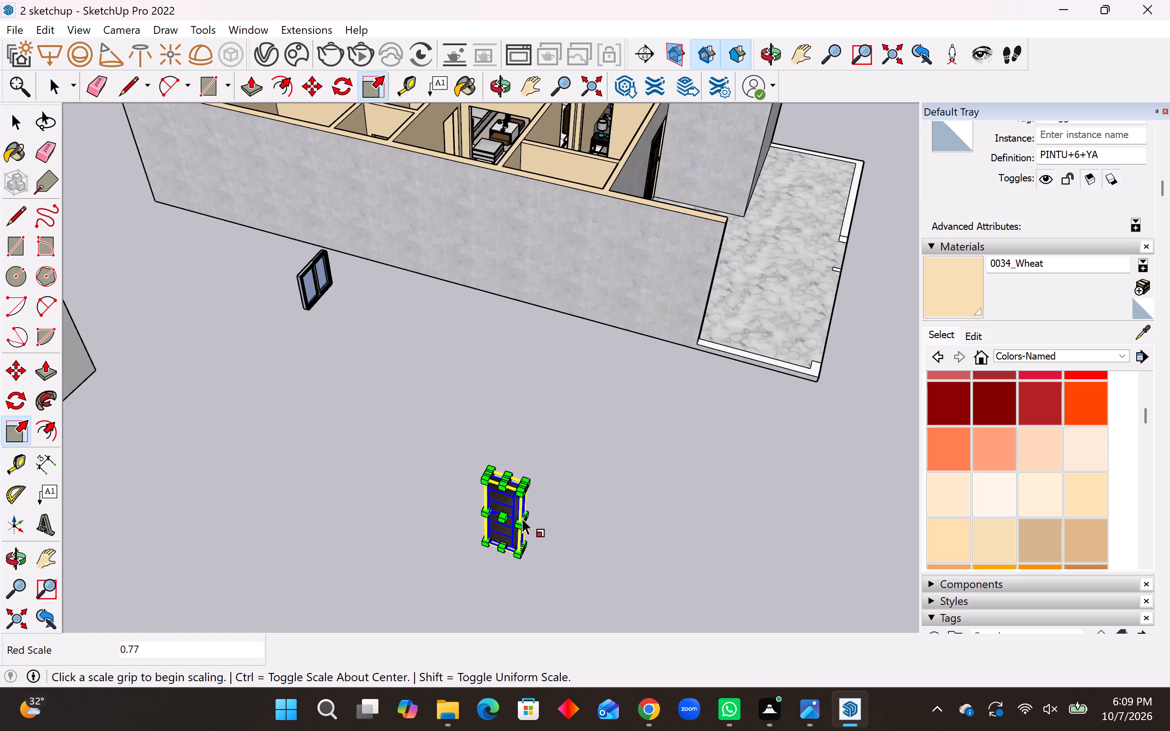
{"action": "left_click", "coordinate": [509, 477]}
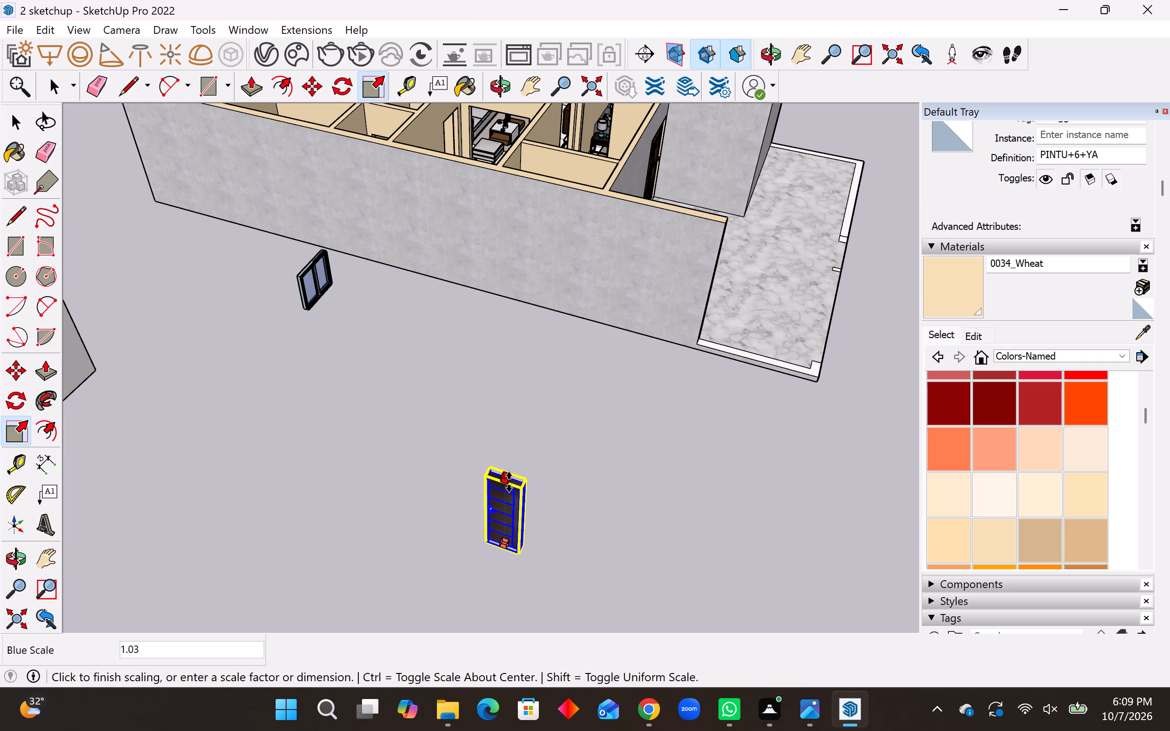
{"action": "left_click", "coordinate": [509, 499]}
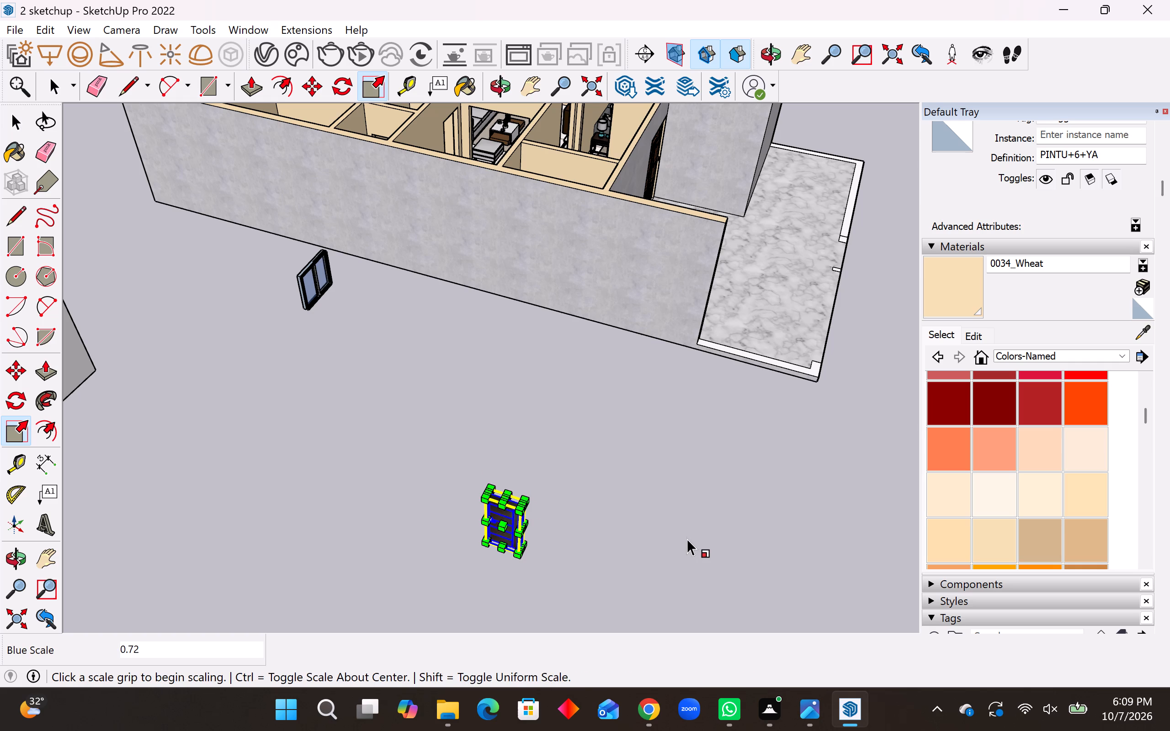
Move the dark panelled door about 47' from outside into the doorway of the bedroom beside the kitchen side, snapping its bottom corner to the jamb.
{"action": "key", "text": "m"}
{"action": "scroll", "coordinate": [520, 556], "scroll_direction": "up", "scroll_amount": 5}
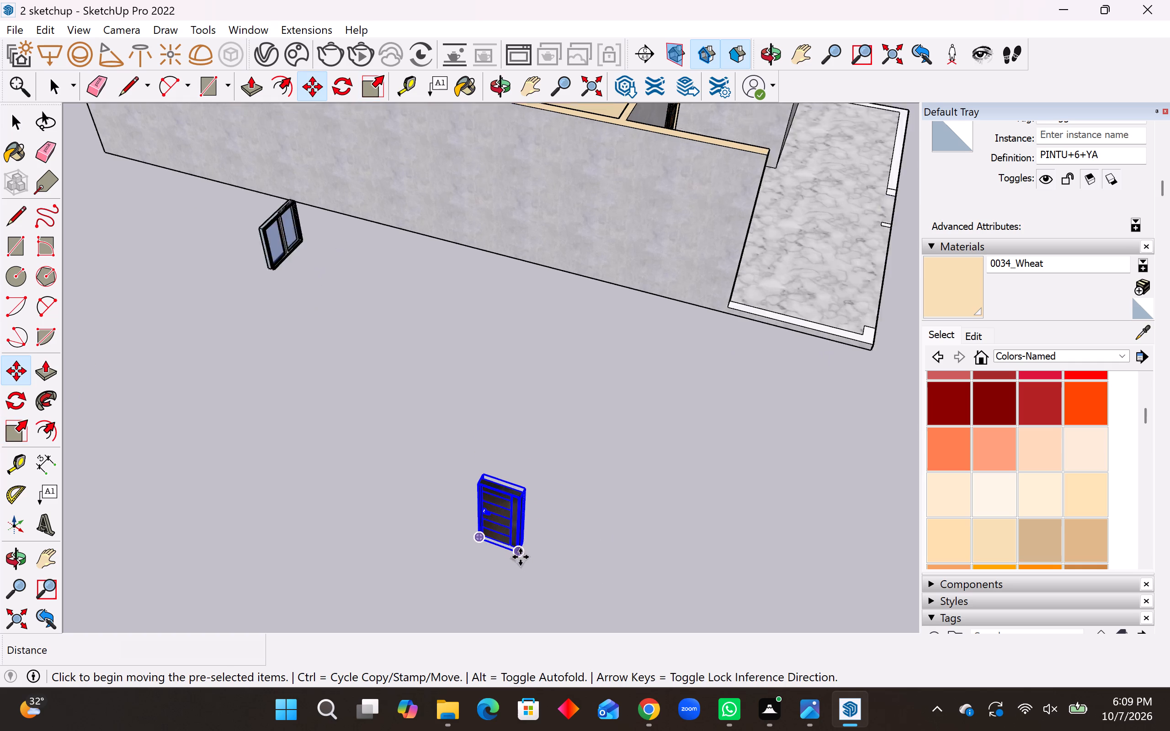
{"action": "scroll", "coordinate": [520, 557], "scroll_direction": "up", "scroll_amount": 4}
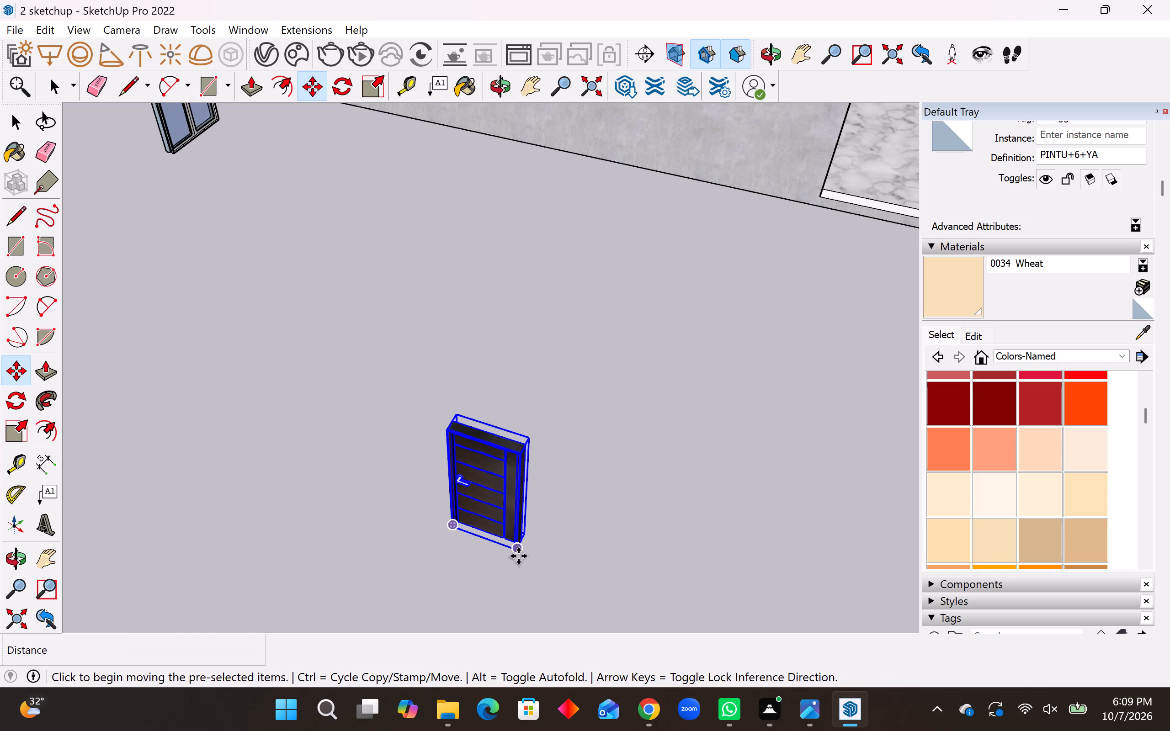
{"action": "left_click", "coordinate": [518, 550]}
{"action": "scroll", "coordinate": [543, 569], "scroll_direction": "down", "scroll_amount": 4}
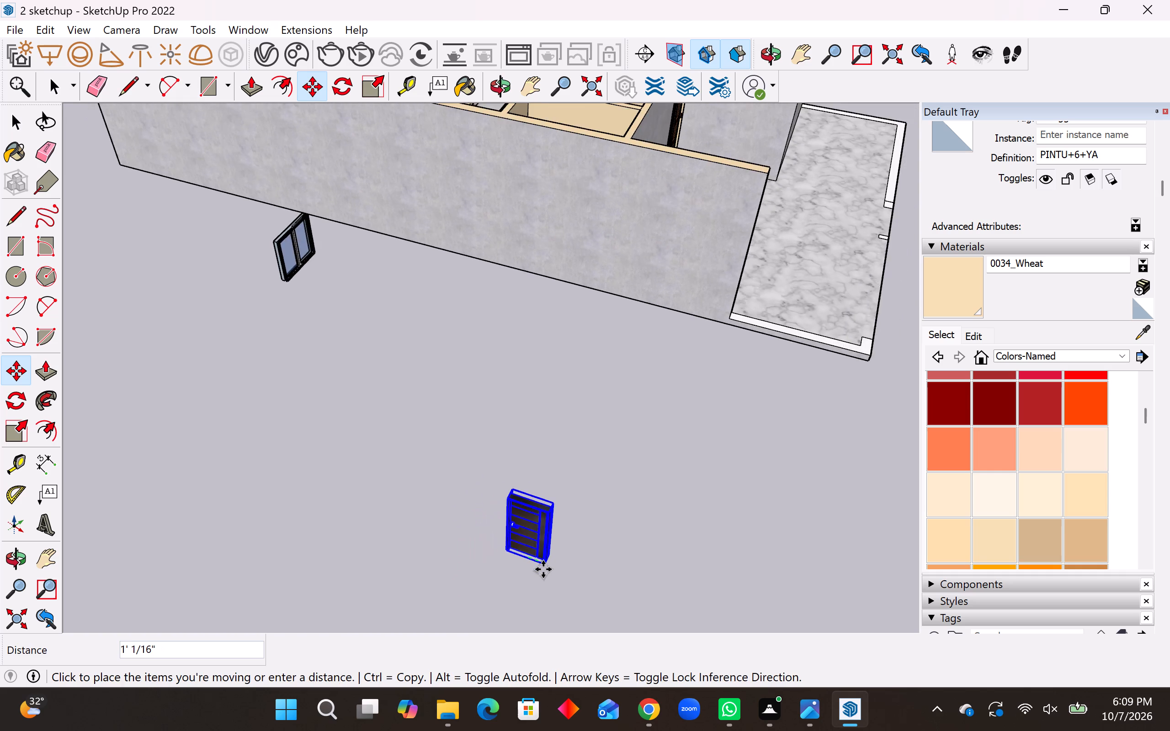
{"action": "scroll", "coordinate": [543, 569], "scroll_direction": "down", "scroll_amount": 19}
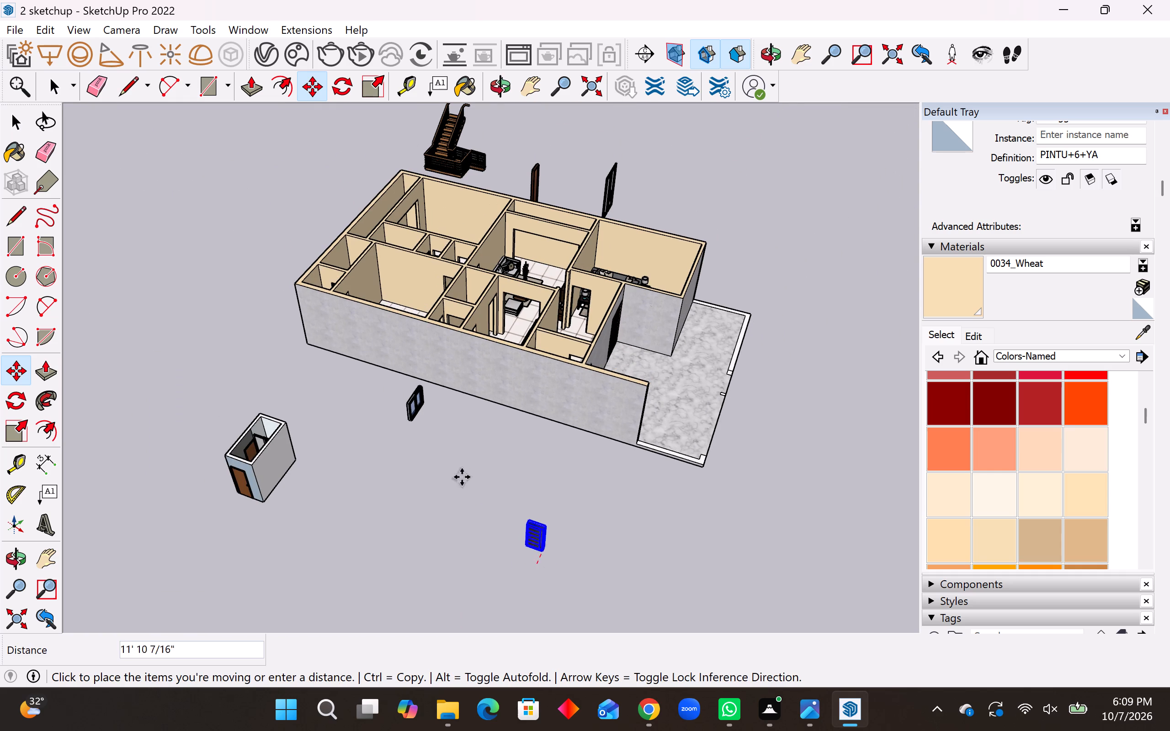
{"action": "middle_click_drag", "start_coordinate": [394, 268], "coordinate": [524, 462]}
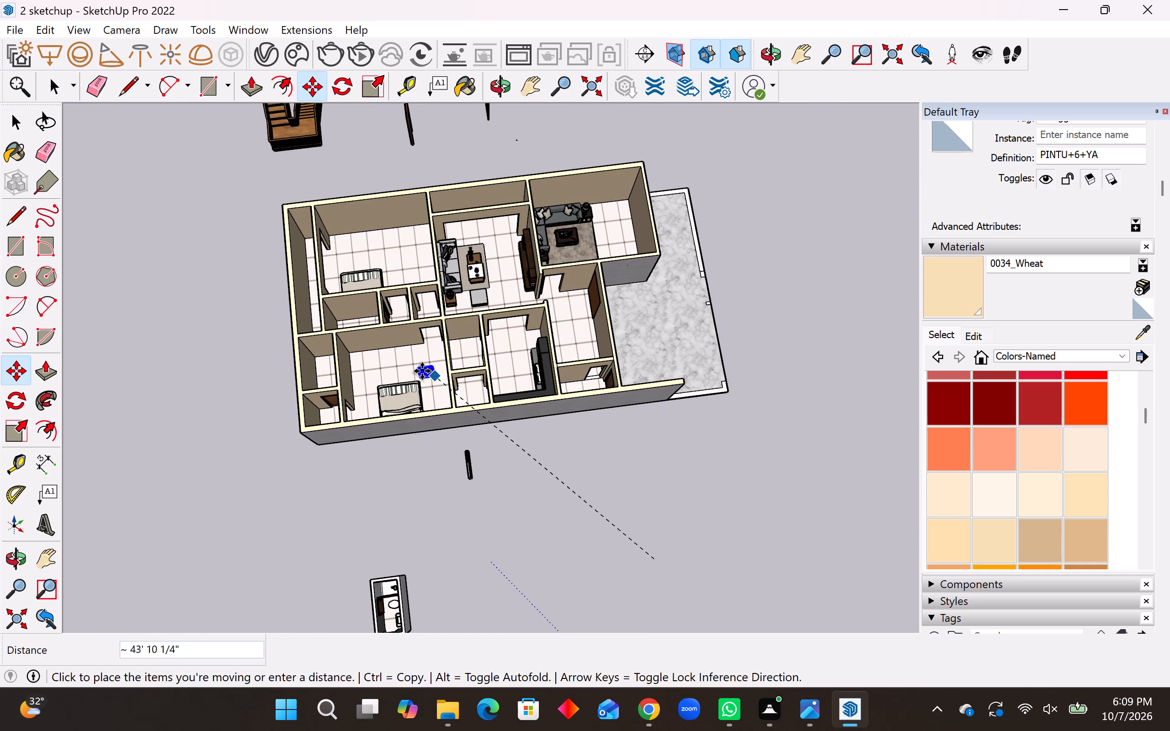
{"action": "scroll", "coordinate": [419, 369], "scroll_direction": "up", "scroll_amount": 20}
{"action": "scroll", "coordinate": [419, 369], "scroll_direction": "up", "scroll_amount": 7}
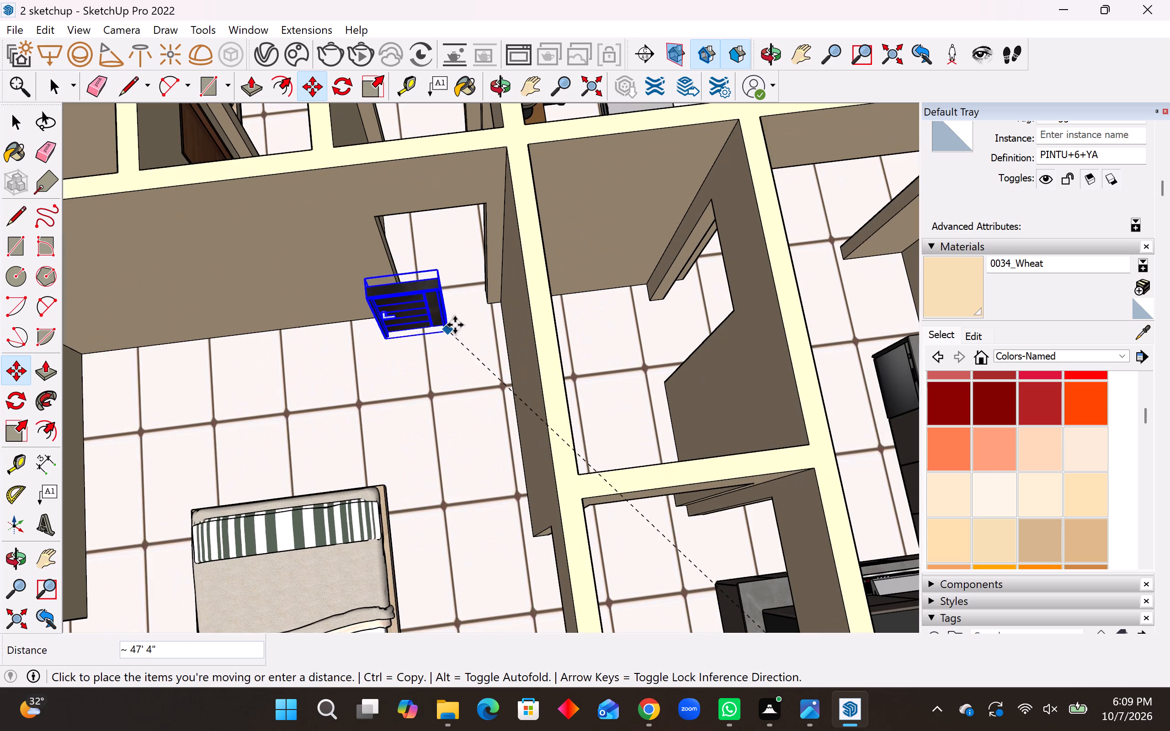
{"action": "left_click", "coordinate": [485, 306]}
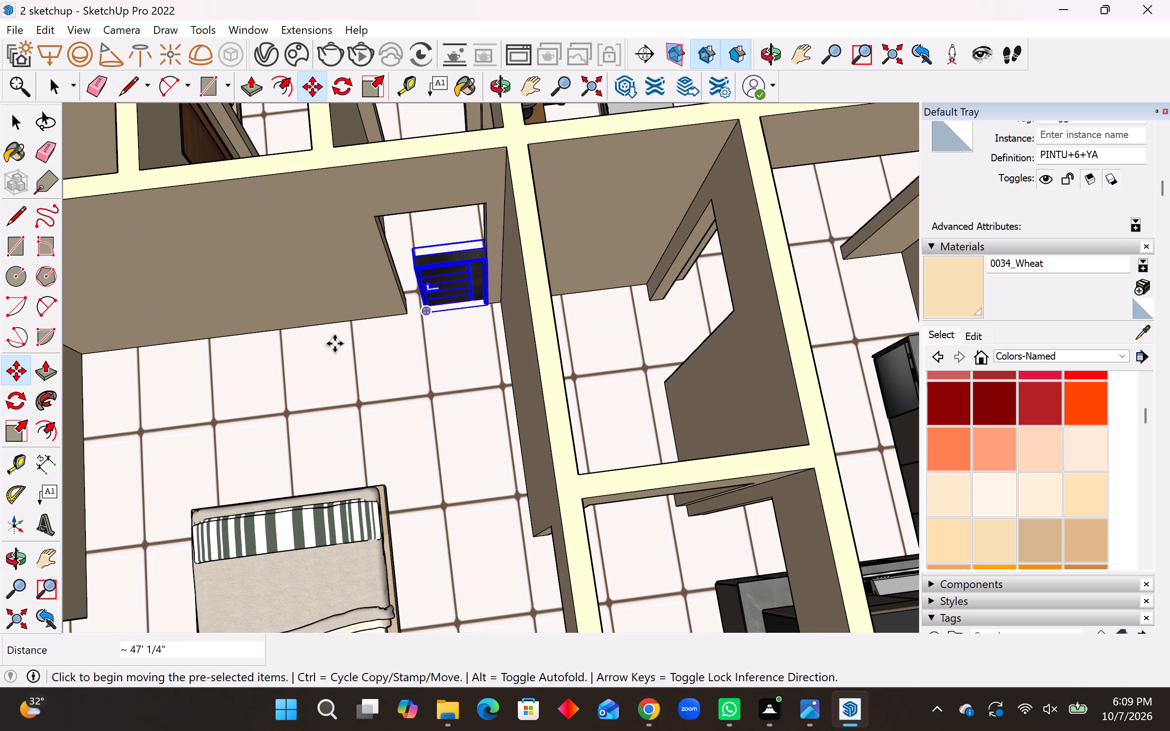
Scale the dark panelled door to about 1.86 in height along blue and 1.30 in width along red to fill the bedroom doorway.
{"action": "left_click", "coordinate": [15, 429]}
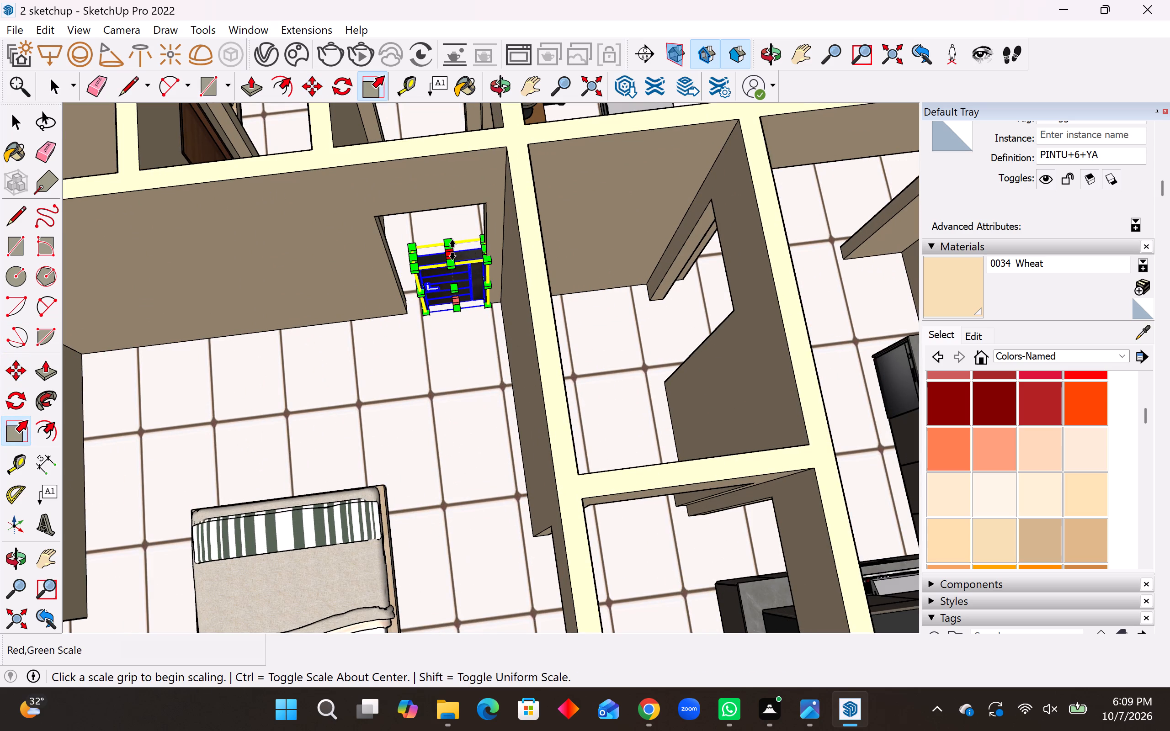
{"action": "left_click", "coordinate": [452, 250]}
{"action": "left_click", "coordinate": [449, 211]}
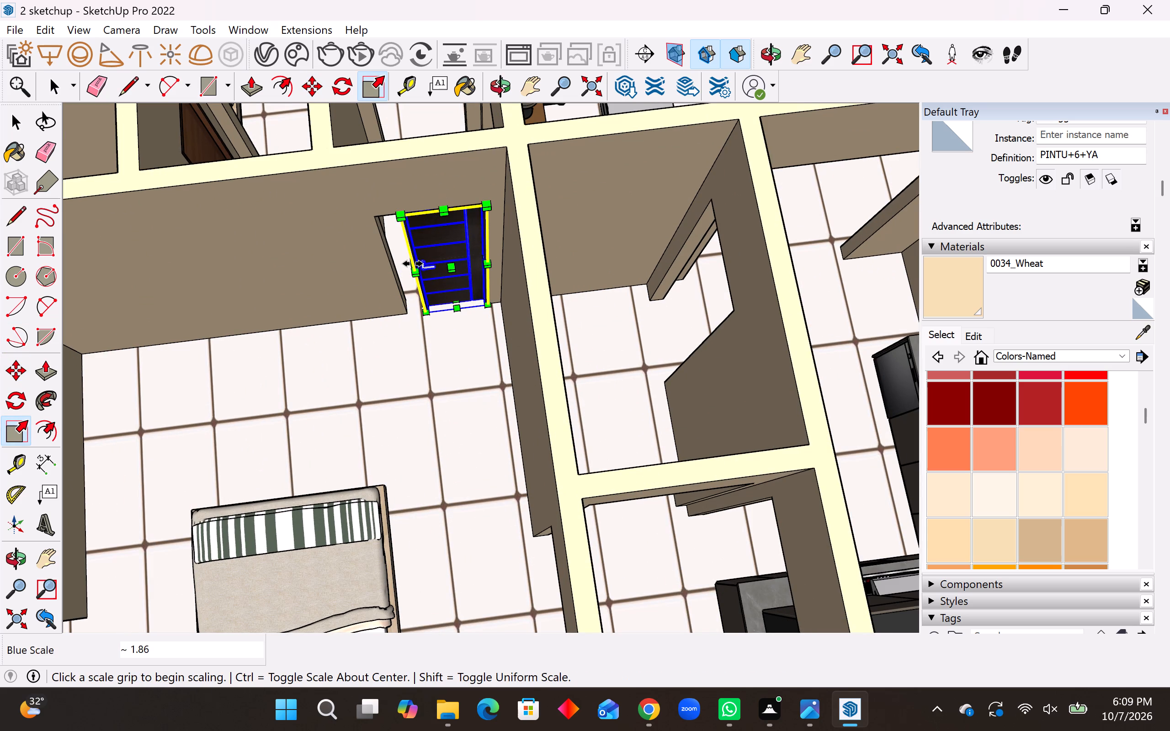
{"action": "middle_click_drag", "start_coordinate": [413, 266], "coordinate": [576, 208]}
{"action": "left_click", "coordinate": [381, 303]}
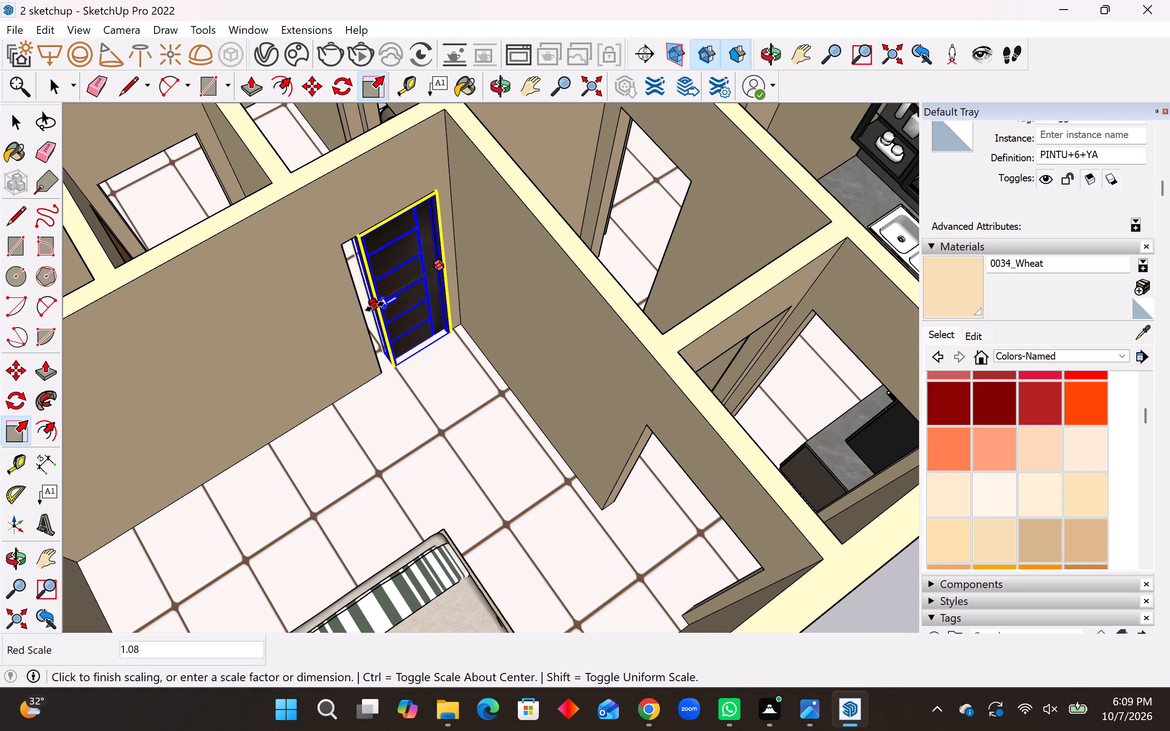
{"action": "left_click", "coordinate": [367, 312]}
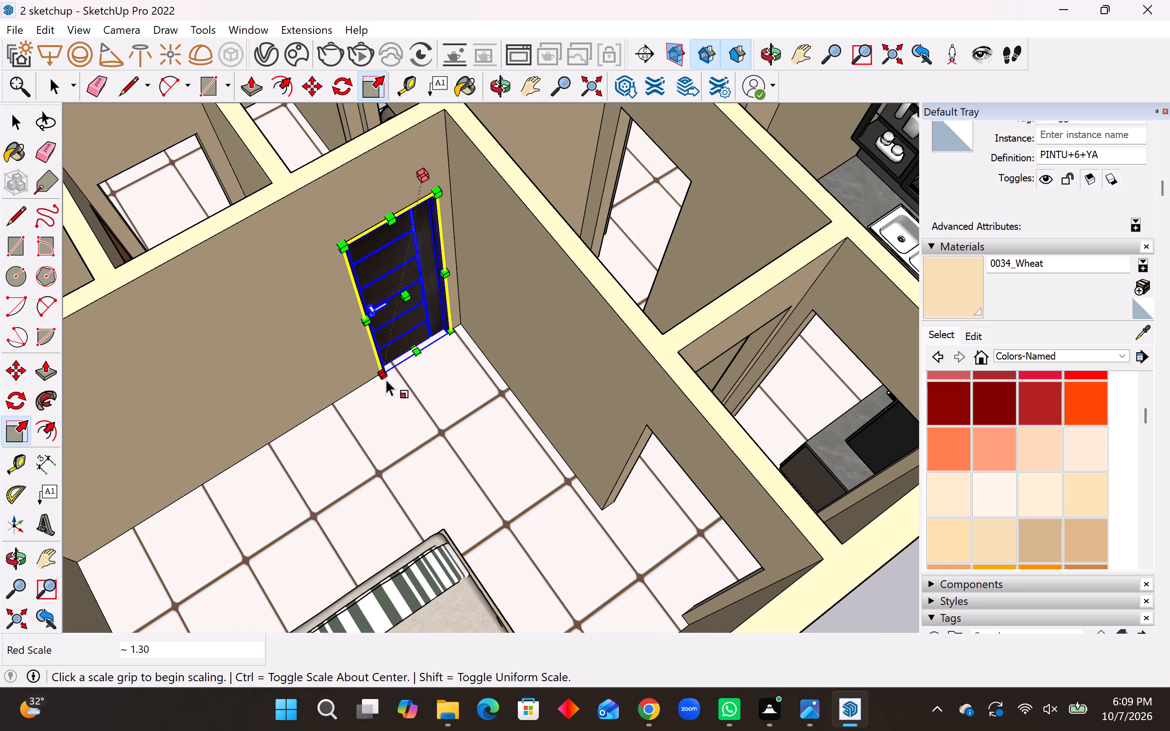
Copy the fitted dark door 5' 6" along red into the opposite doorway of the small middle room next to the lounge.
{"action": "key", "text": "m"}
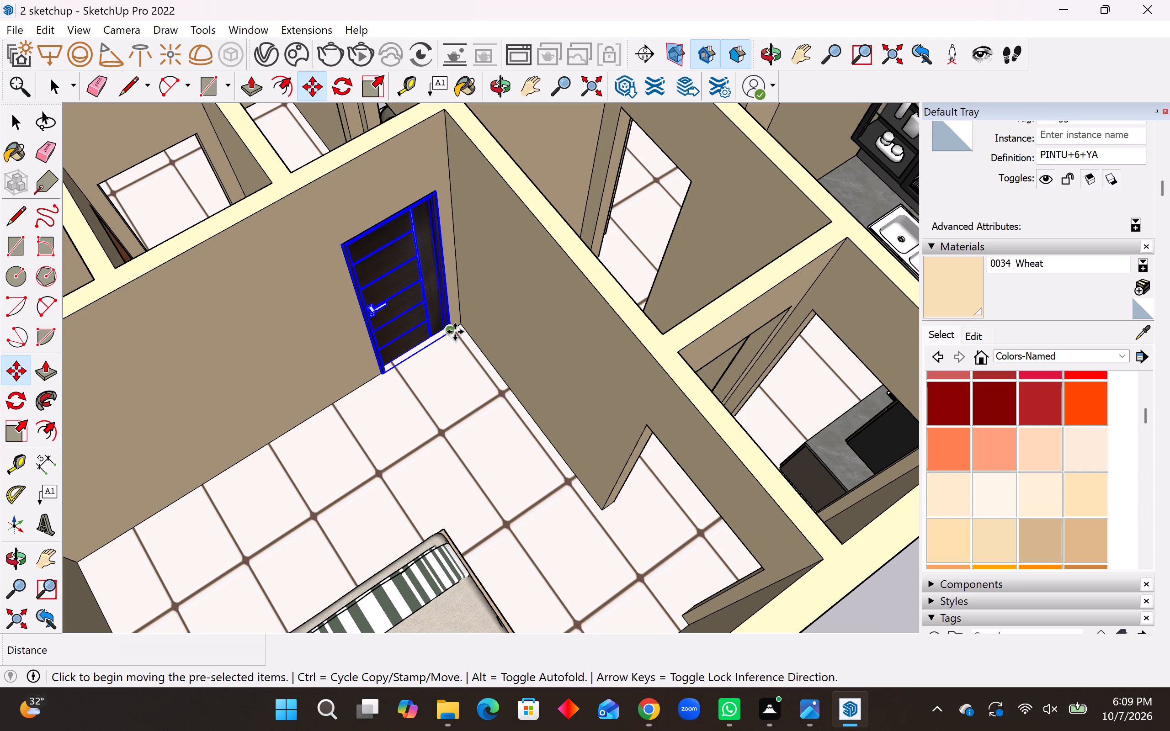
{"action": "left_click", "coordinate": [454, 332]}
{"action": "scroll", "coordinate": [508, 447], "scroll_direction": "down", "scroll_amount": 7}
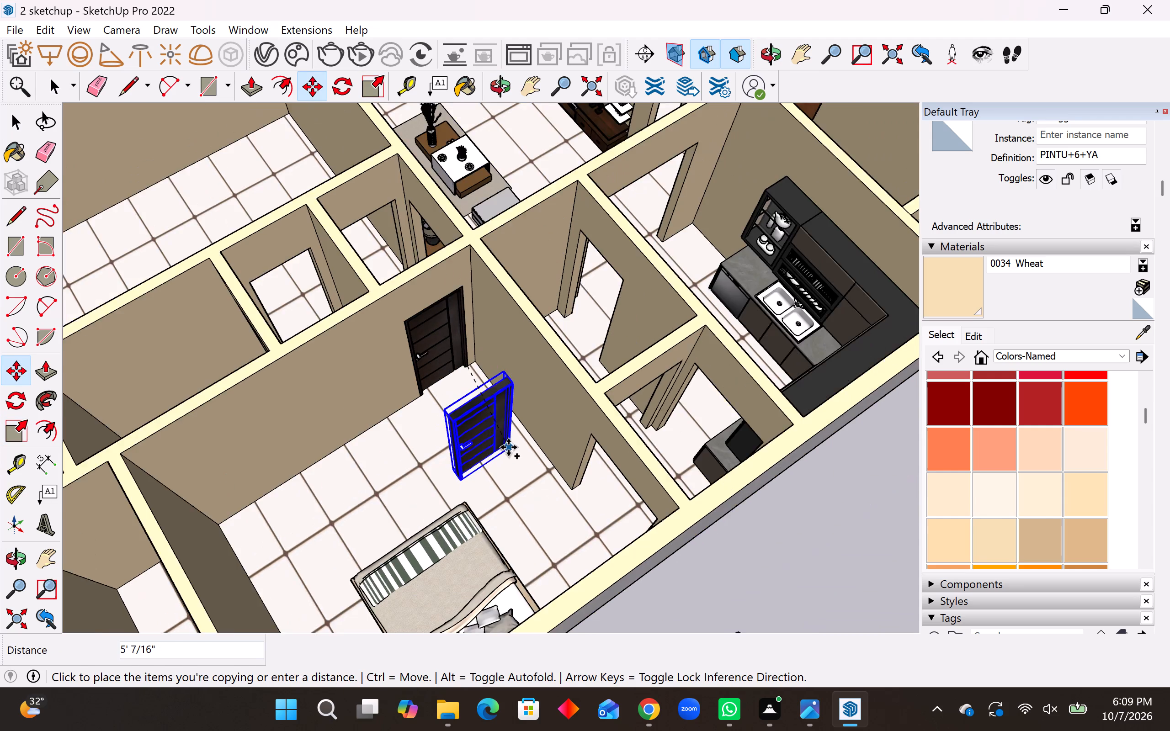
{"action": "scroll", "coordinate": [508, 447], "scroll_direction": "down", "scroll_amount": 11}
{"action": "middle_click_drag", "start_coordinate": [452, 394], "coordinate": [453, 461]}
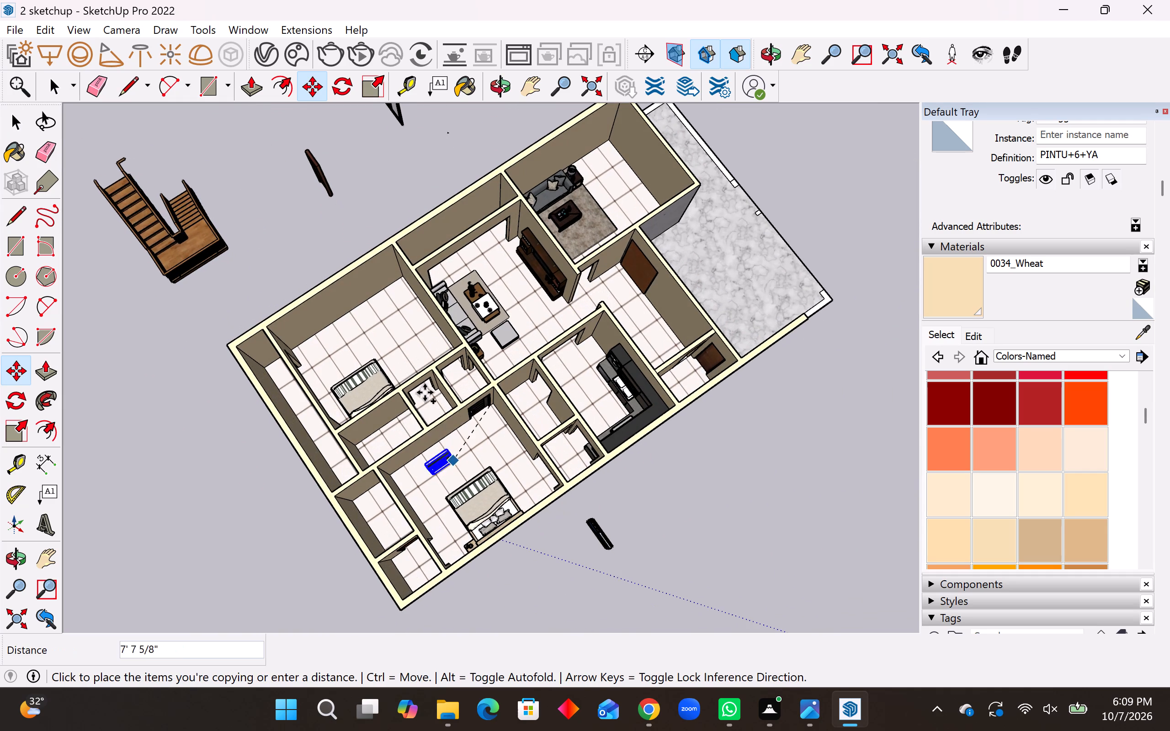
{"action": "scroll", "coordinate": [420, 386], "scroll_direction": "up", "scroll_amount": 5}
{"action": "scroll", "coordinate": [542, 367], "scroll_direction": "up", "scroll_amount": 4}
{"action": "scroll", "coordinate": [506, 360], "scroll_direction": "up", "scroll_amount": 7}
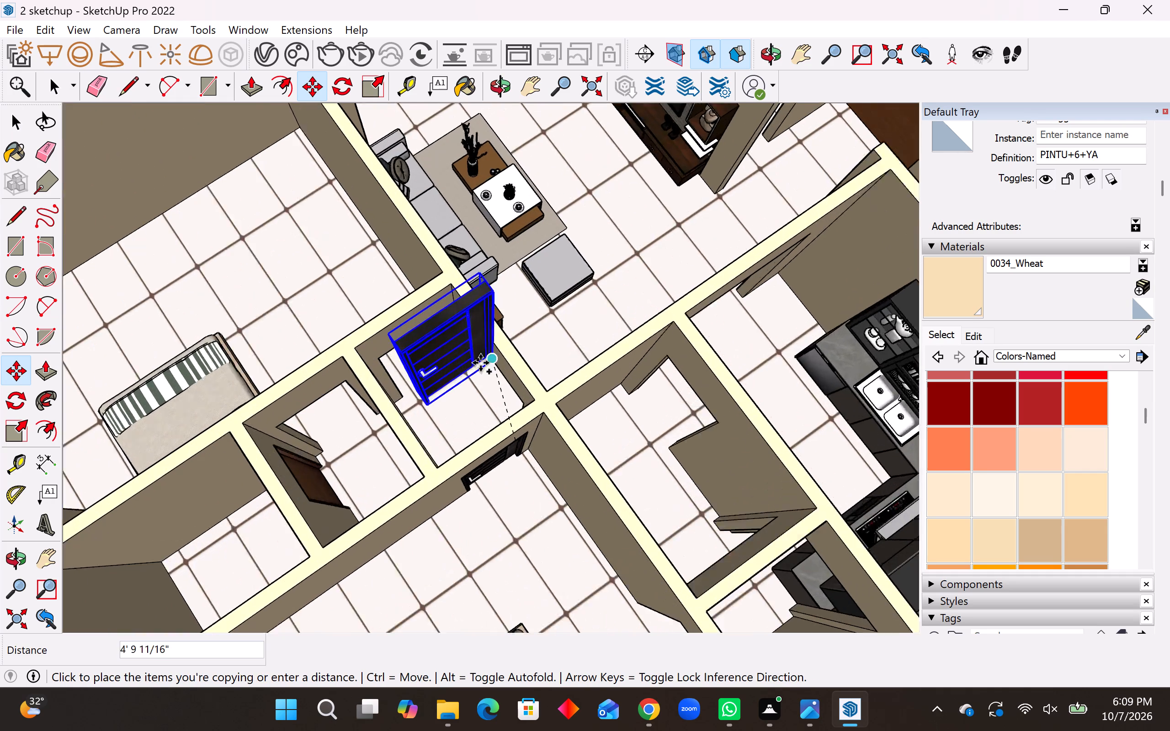
{"action": "scroll", "coordinate": [480, 363], "scroll_direction": "up", "scroll_amount": 6}
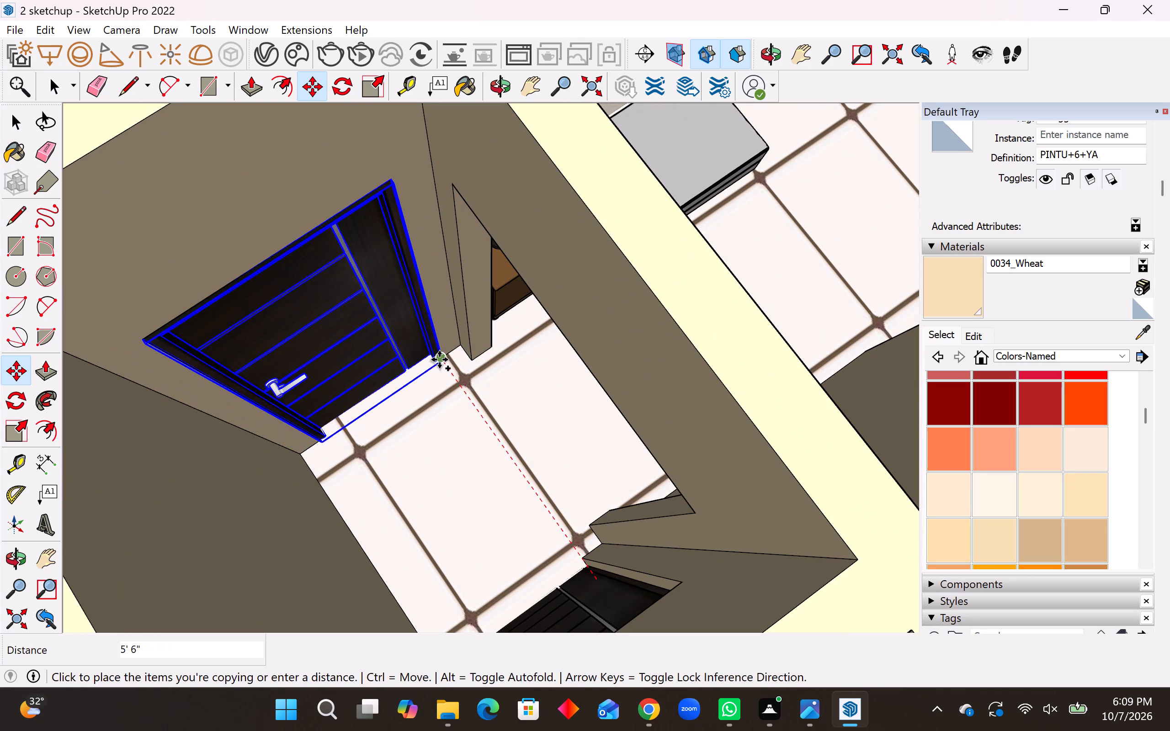
{"action": "left_click", "coordinate": [441, 359]}
Copy the dark door about 19' 9" into the entrance hall, against the wall shared with the front sitting room.
{"action": "left_click", "coordinate": [442, 358]}
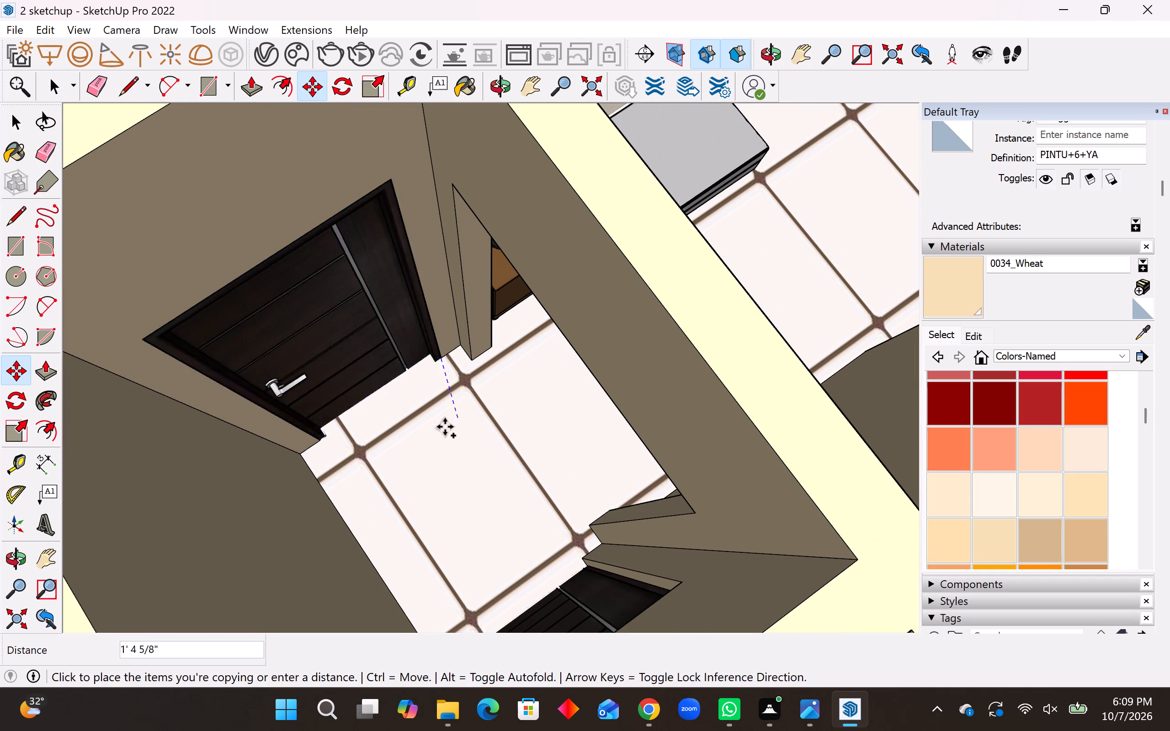
{"action": "scroll", "coordinate": [445, 427], "scroll_direction": "down", "scroll_amount": 20}
{"action": "scroll", "coordinate": [445, 427], "scroll_direction": "down", "scroll_amount": 14}
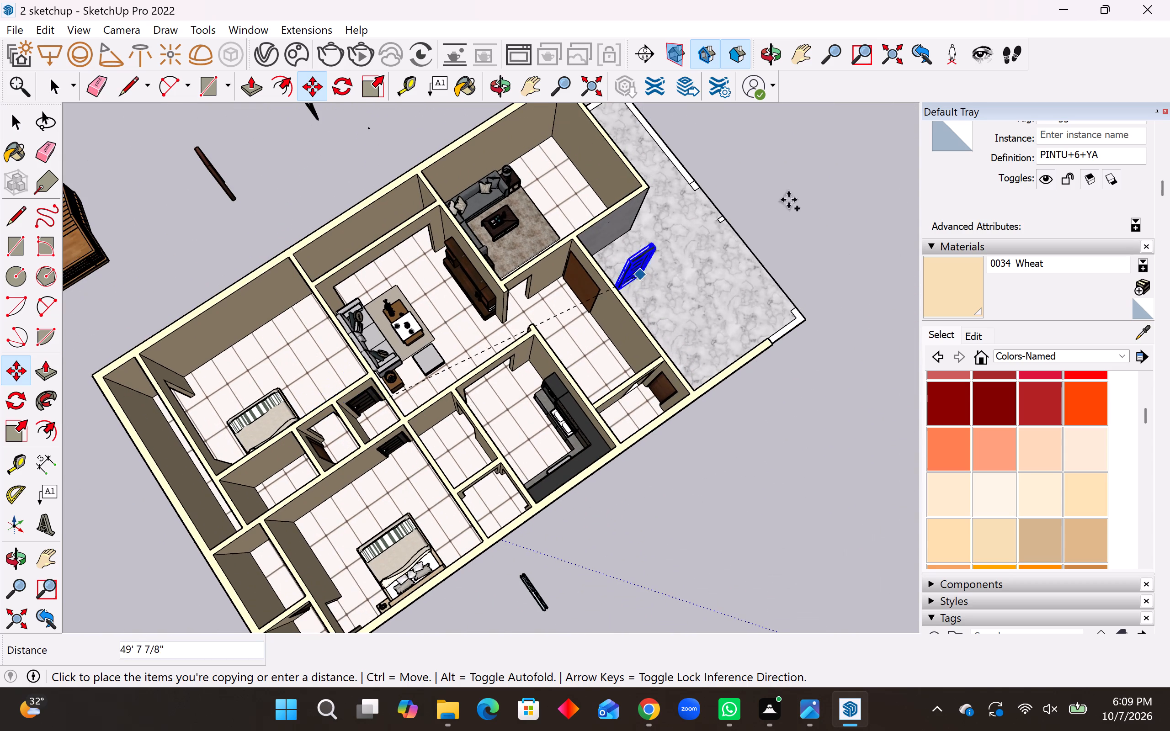
{"action": "middle_click_drag", "start_coordinate": [587, 294], "coordinate": [432, 232]}
{"action": "scroll", "coordinate": [610, 289], "scroll_direction": "up", "scroll_amount": 7}
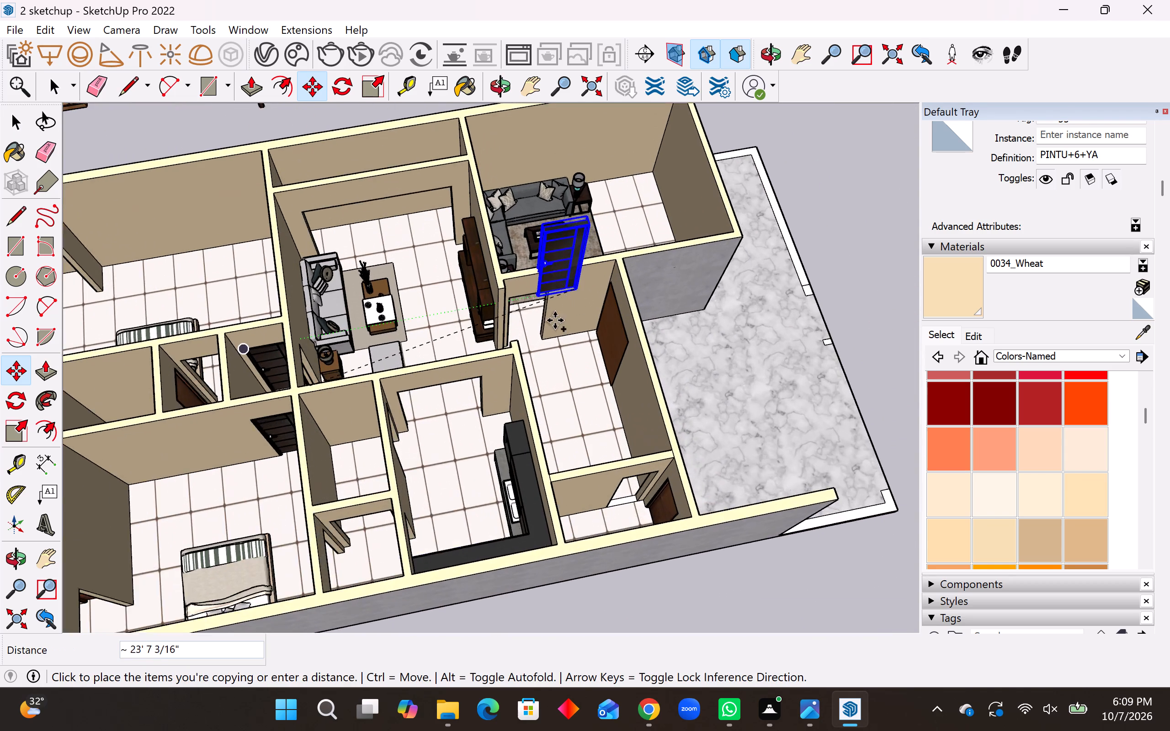
{"action": "scroll", "coordinate": [555, 320], "scroll_direction": "up", "scroll_amount": 17}
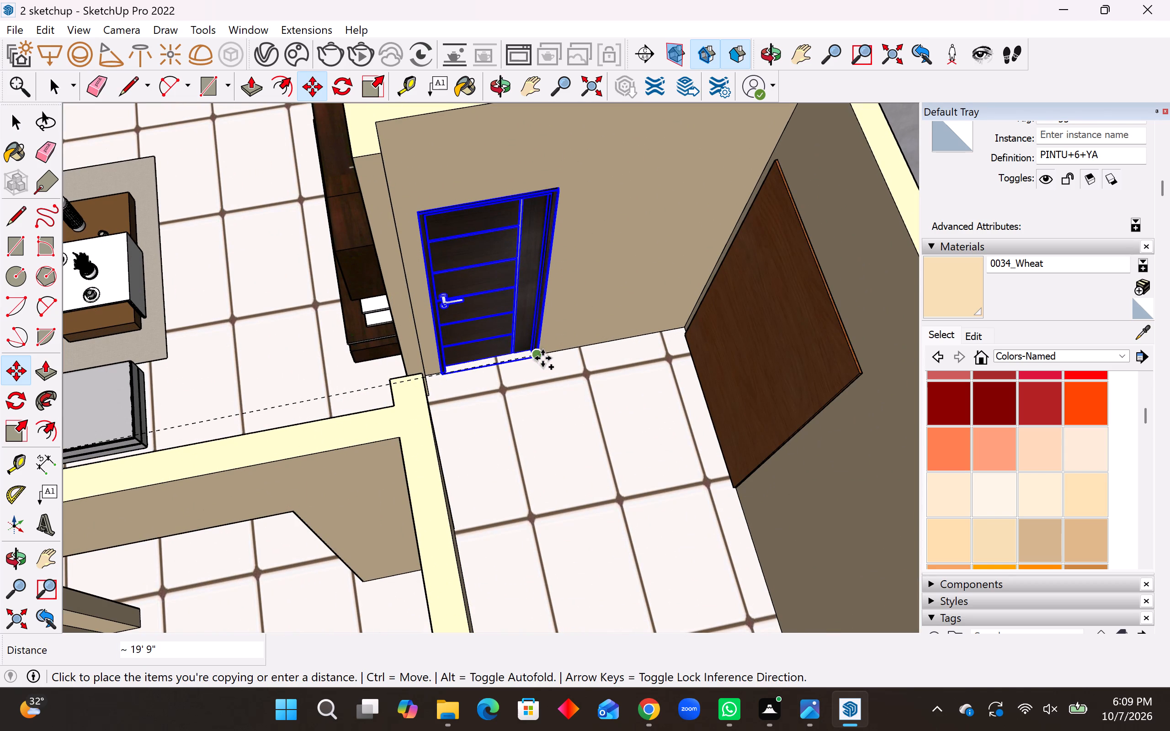
{"action": "left_click", "coordinate": [540, 356]}
Deselect the door and examine the house's remaining openings and the loose doors and windows around it.
{"action": "scroll", "coordinate": [539, 356], "scroll_direction": "down", "scroll_amount": 5}
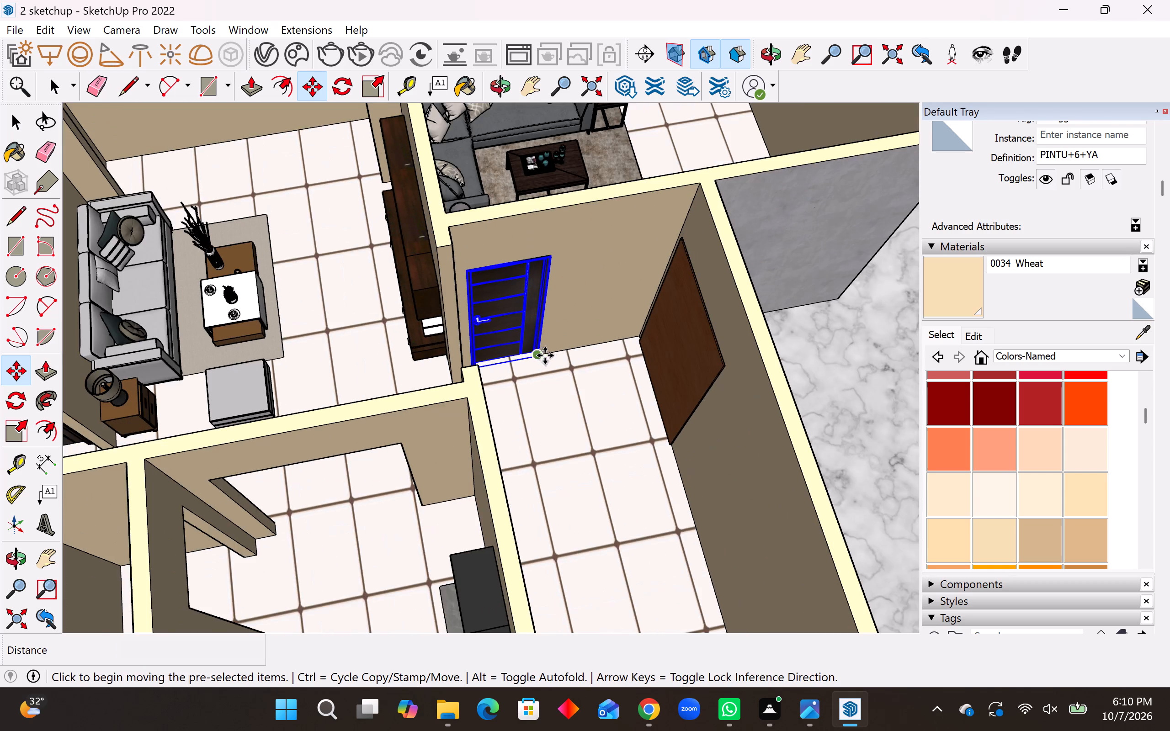
{"action": "scroll", "coordinate": [548, 355], "scroll_direction": "down", "scroll_amount": 19}
{"action": "middle_click_drag", "start_coordinate": [477, 408], "coordinate": [291, 359]}
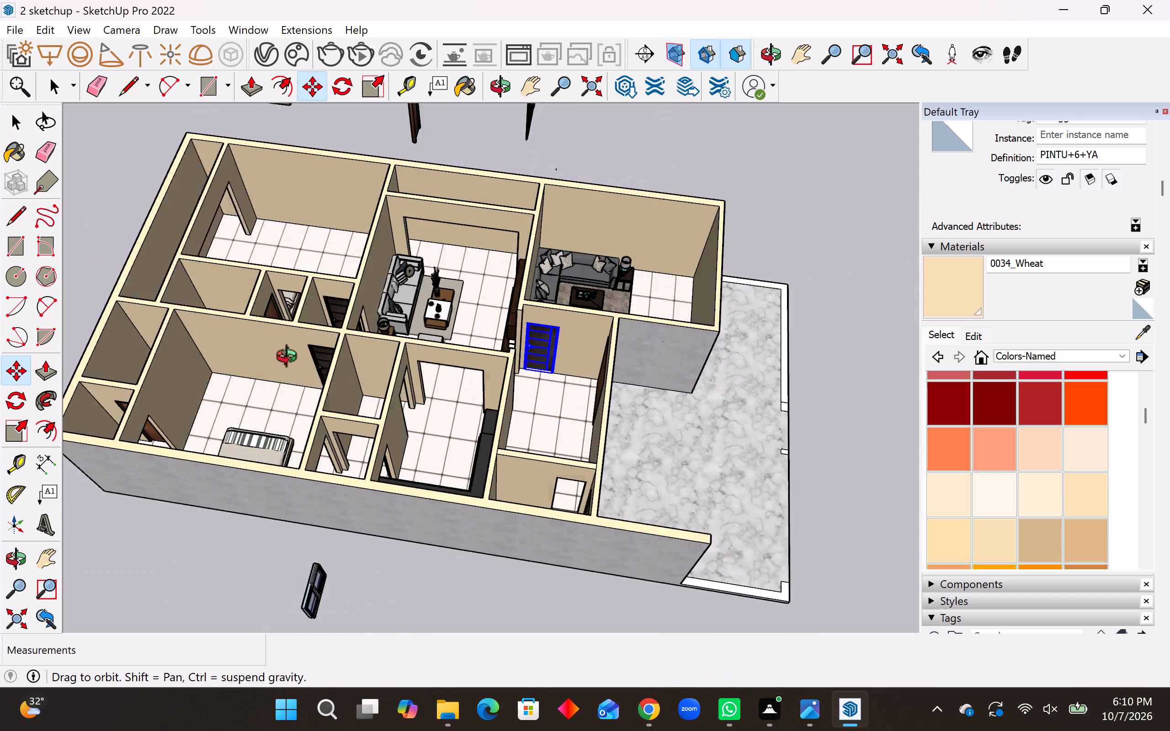
{"action": "middle_click_drag", "start_coordinate": [291, 359], "coordinate": [287, 359]}
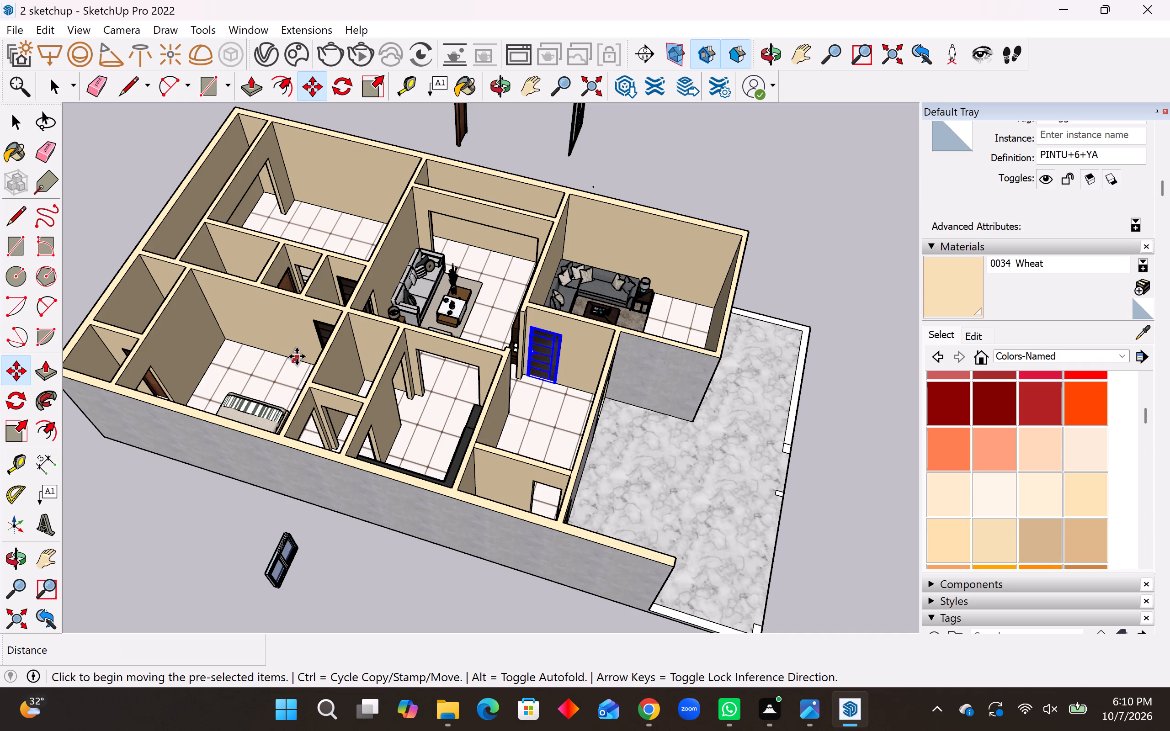
{"action": "key", "text": "space"}
{"action": "left_click", "coordinate": [372, 567]}
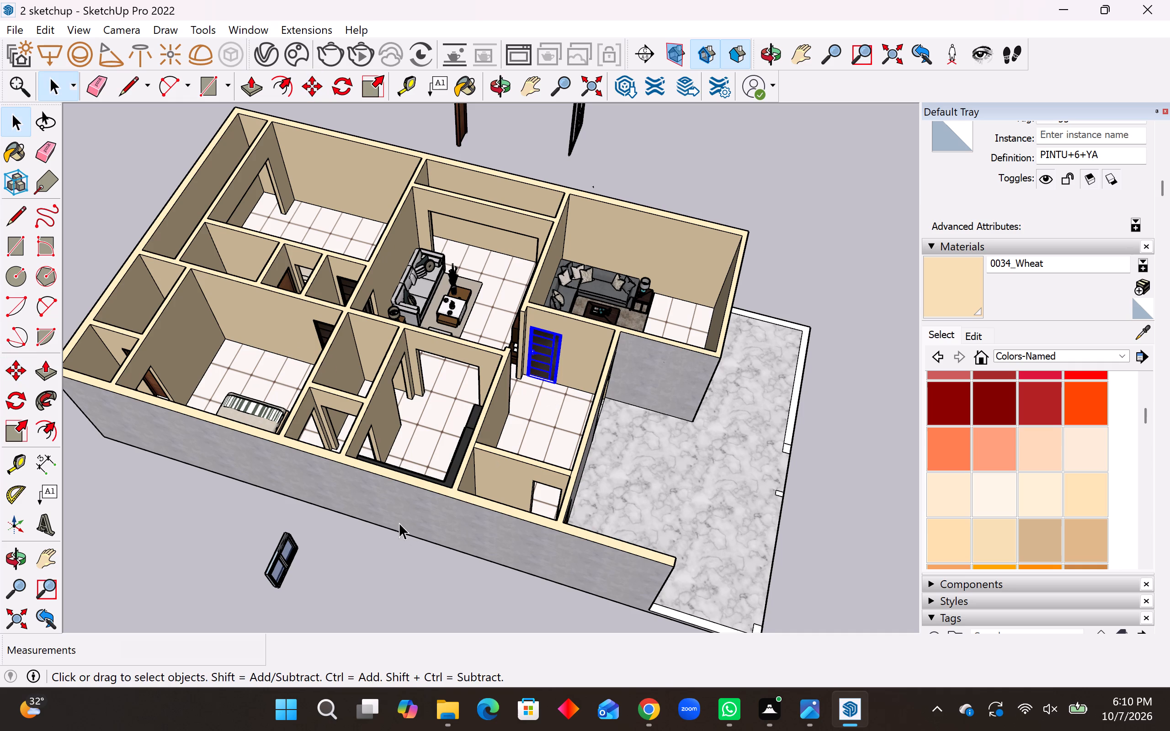
{"action": "middle_click_drag", "start_coordinate": [420, 488], "coordinate": [164, 464]}
{"action": "scroll", "coordinate": [361, 401], "scroll_direction": "down", "scroll_amount": 5}
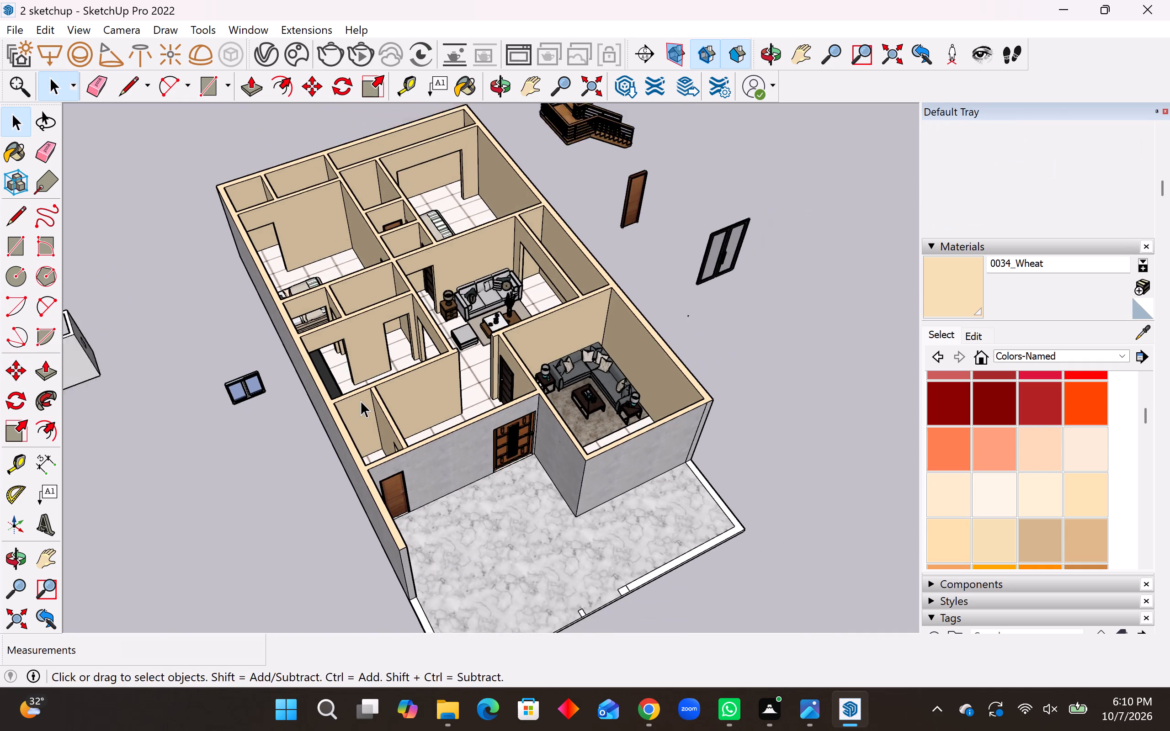
{"action": "scroll", "coordinate": [361, 401], "scroll_direction": "down", "scroll_amount": 4}
{"action": "middle_click_drag", "start_coordinate": [373, 388], "coordinate": [248, 481]}
{"action": "middle_click_drag", "start_coordinate": [351, 401], "coordinate": [424, 339]}
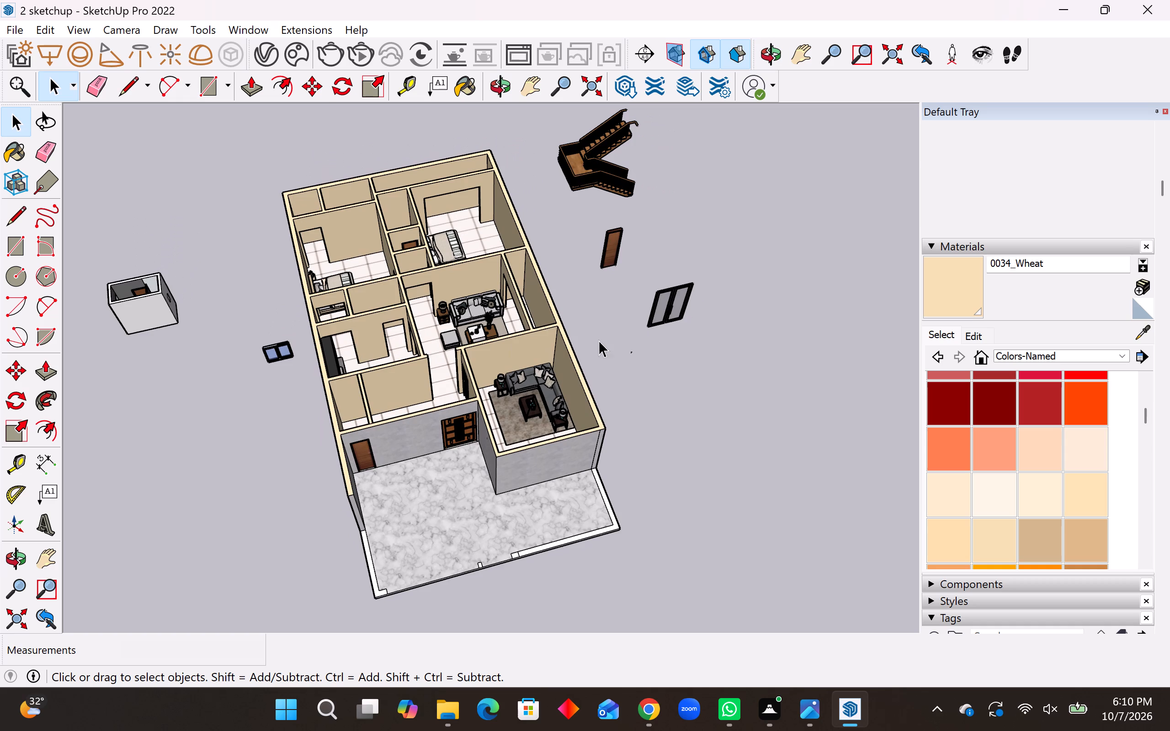
{"action": "scroll", "coordinate": [599, 340], "scroll_direction": "down", "scroll_amount": 9}
{"action": "middle_click_drag", "start_coordinate": [569, 359], "coordinate": [524, 447]}
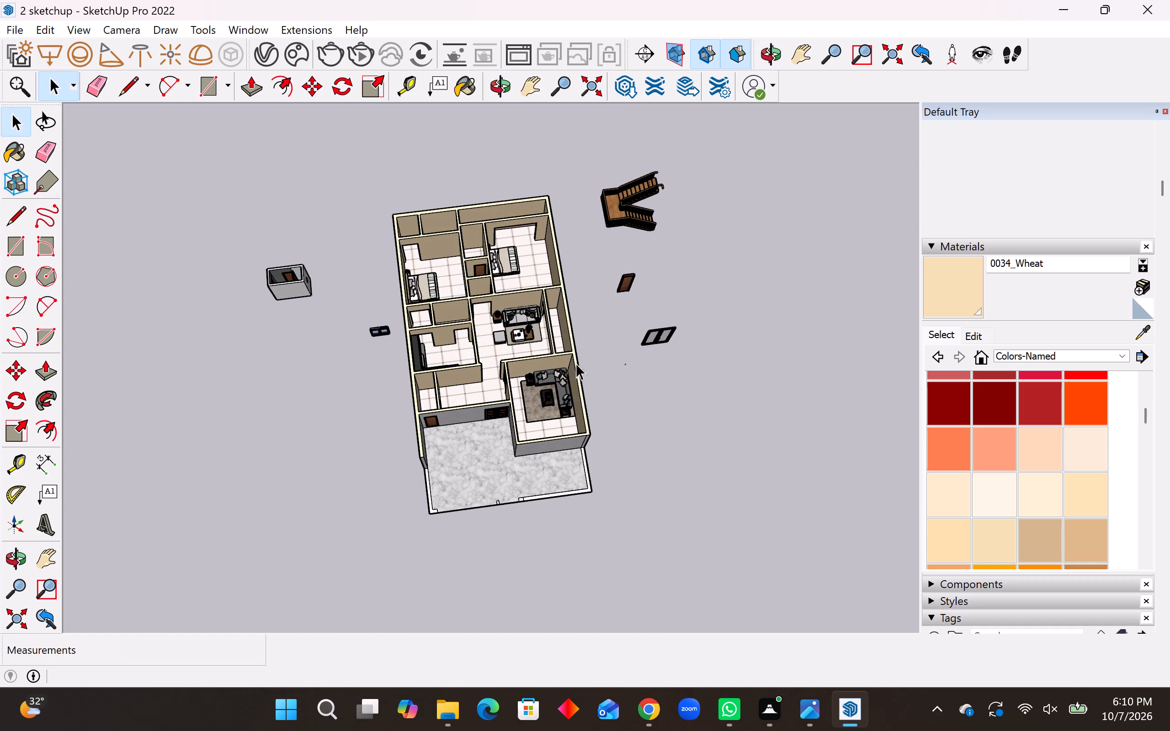
{"action": "scroll", "coordinate": [641, 322], "scroll_direction": "up", "scroll_amount": 4}
Move the loose double glass door about 39' 2" into the wide opening in the back wall of the bedroom nearest the staircase, aligning its bottom corner.
{"action": "left_click", "coordinate": [653, 339]}
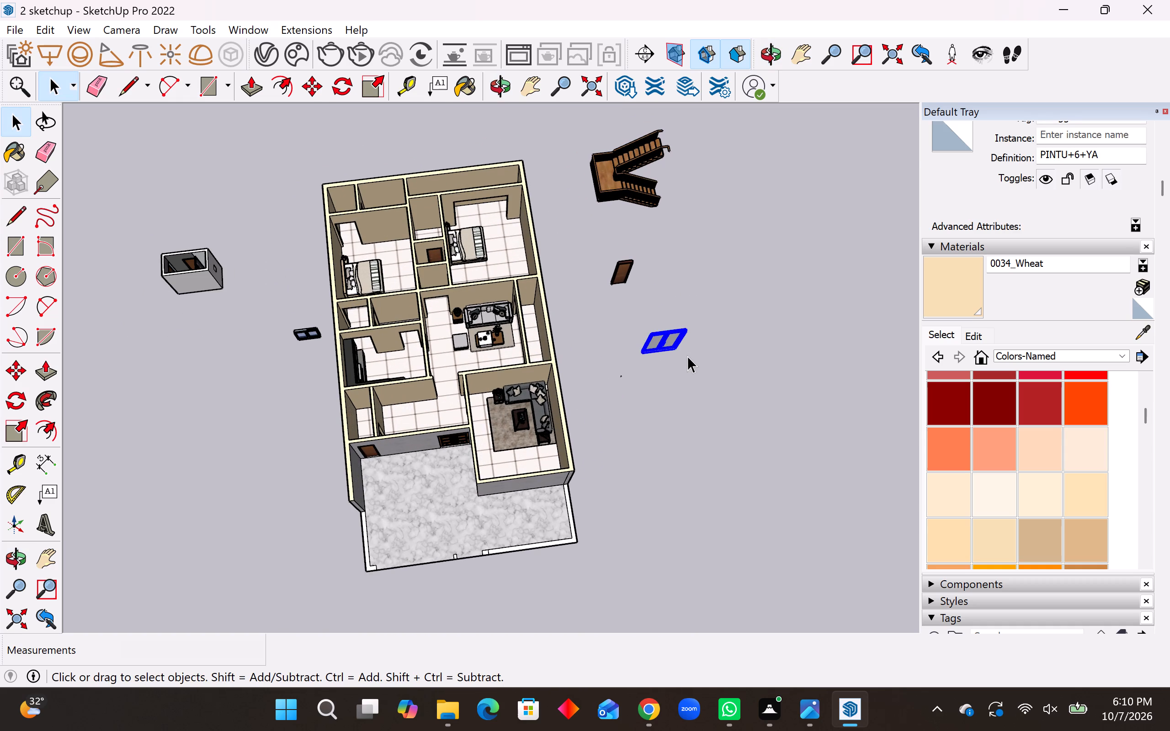
{"action": "key", "text": "m"}
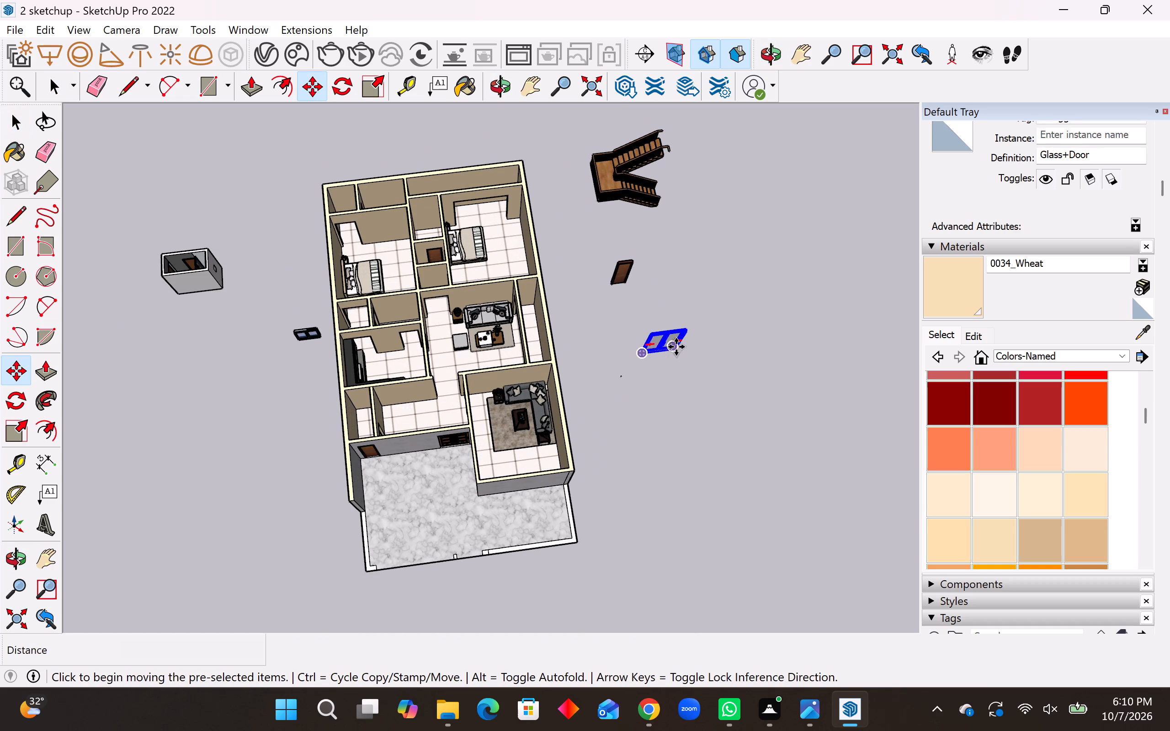
{"action": "middle_click_drag", "start_coordinate": [533, 341], "coordinate": [547, 208]}
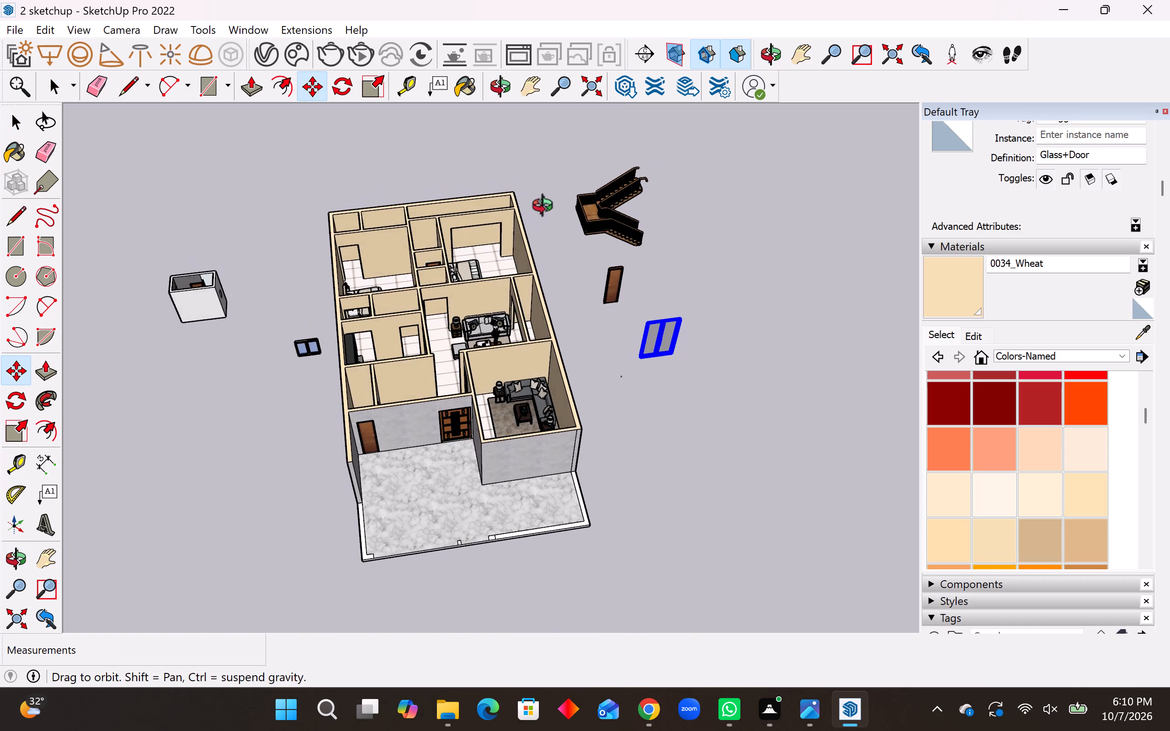
{"action": "middle_click_drag", "start_coordinate": [547, 208], "coordinate": [549, 189]}
{"action": "scroll", "coordinate": [692, 300], "scroll_direction": "up", "scroll_amount": 8}
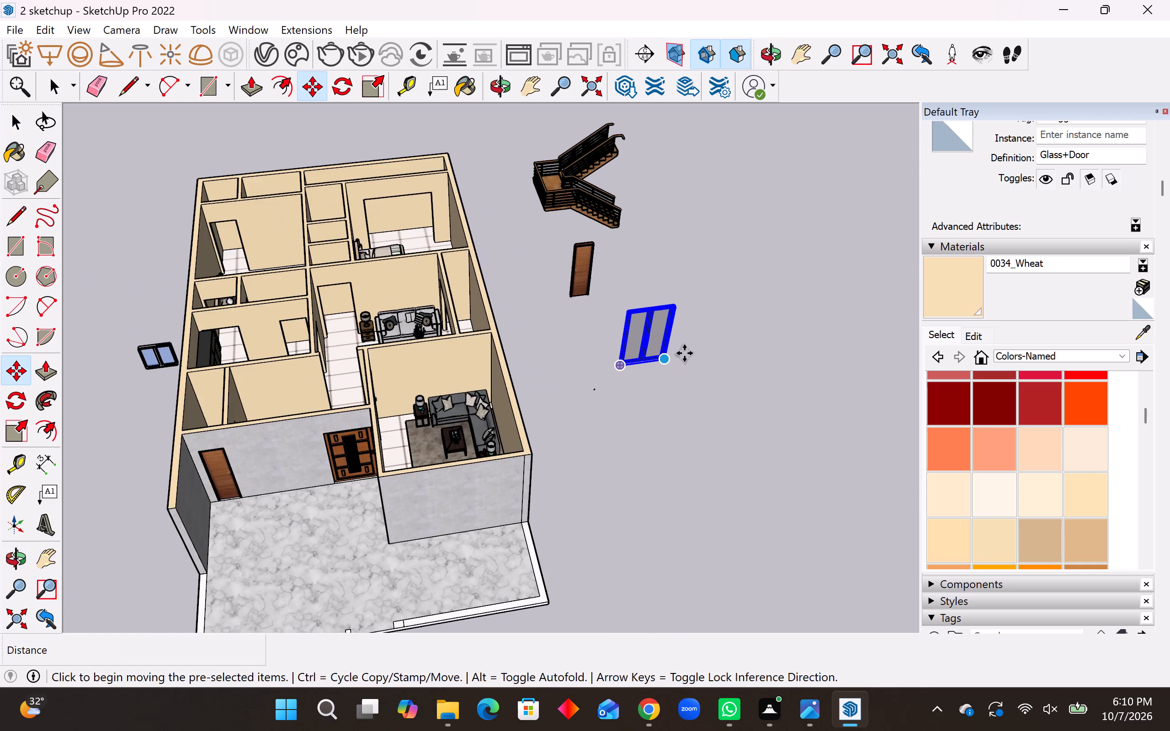
{"action": "scroll", "coordinate": [684, 353], "scroll_direction": "up", "scroll_amount": 7}
{"action": "left_click", "coordinate": [663, 363]}
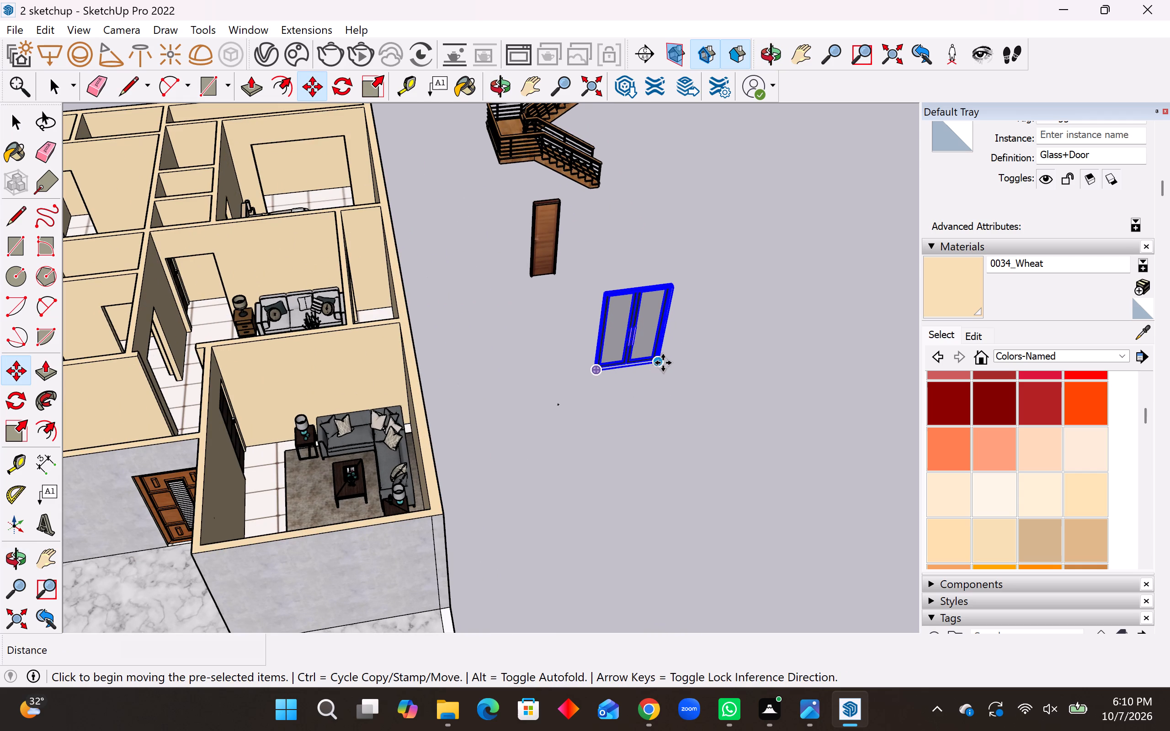
{"action": "scroll", "coordinate": [765, 397], "scroll_direction": "down", "scroll_amount": 15}
{"action": "middle_click_drag", "start_coordinate": [445, 212], "coordinate": [467, 270]}
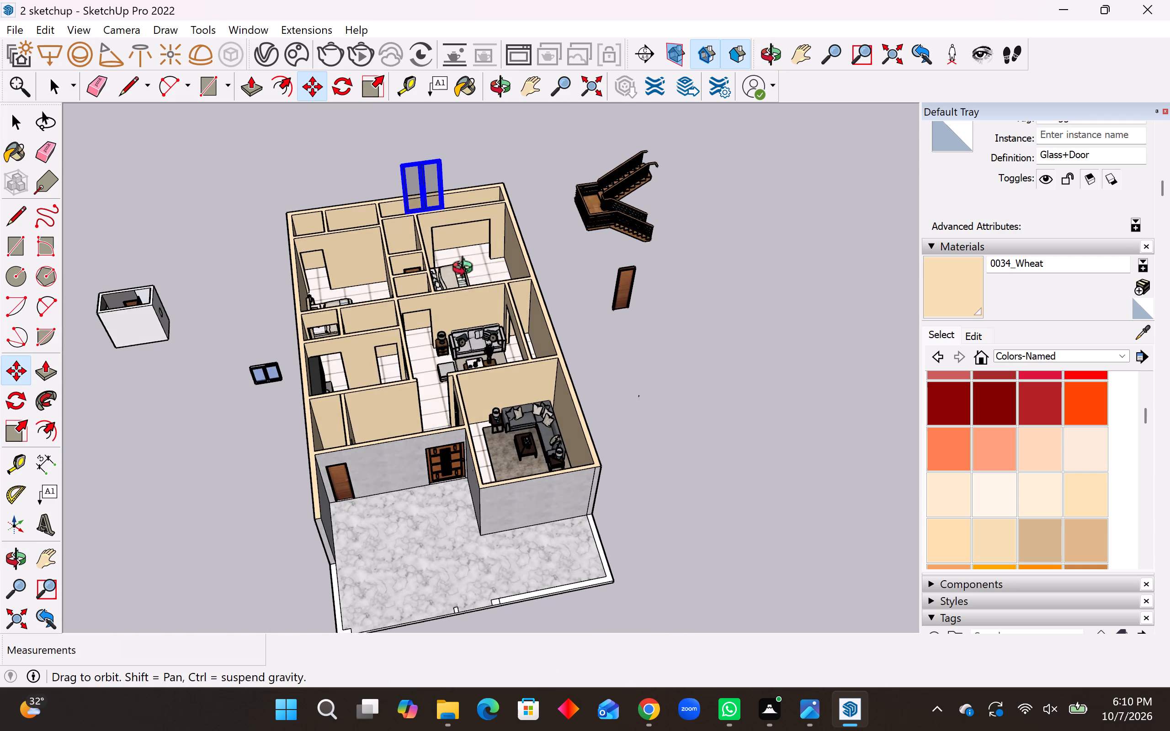
{"action": "middle_click_drag", "start_coordinate": [467, 270], "coordinate": [473, 283]}
{"action": "scroll", "coordinate": [487, 227], "scroll_direction": "up", "scroll_amount": 18}
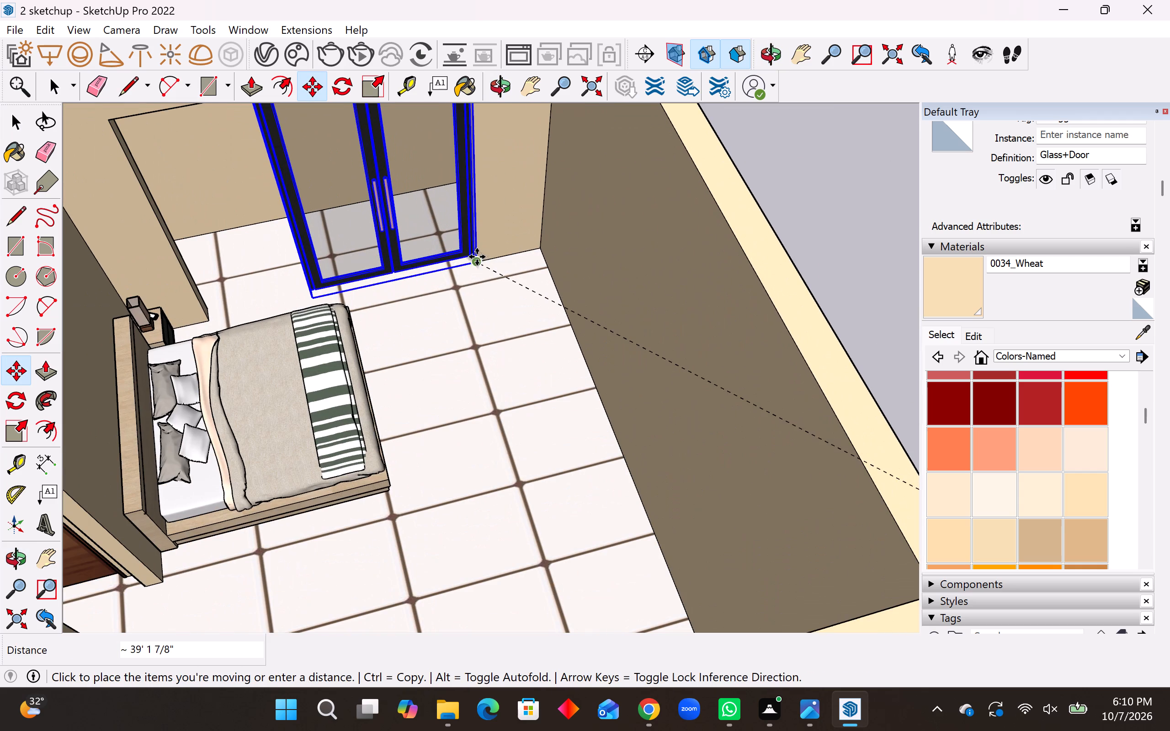
{"action": "left_click", "coordinate": [478, 260]}
{"action": "scroll", "coordinate": [474, 323], "scroll_direction": "down", "scroll_amount": 4}
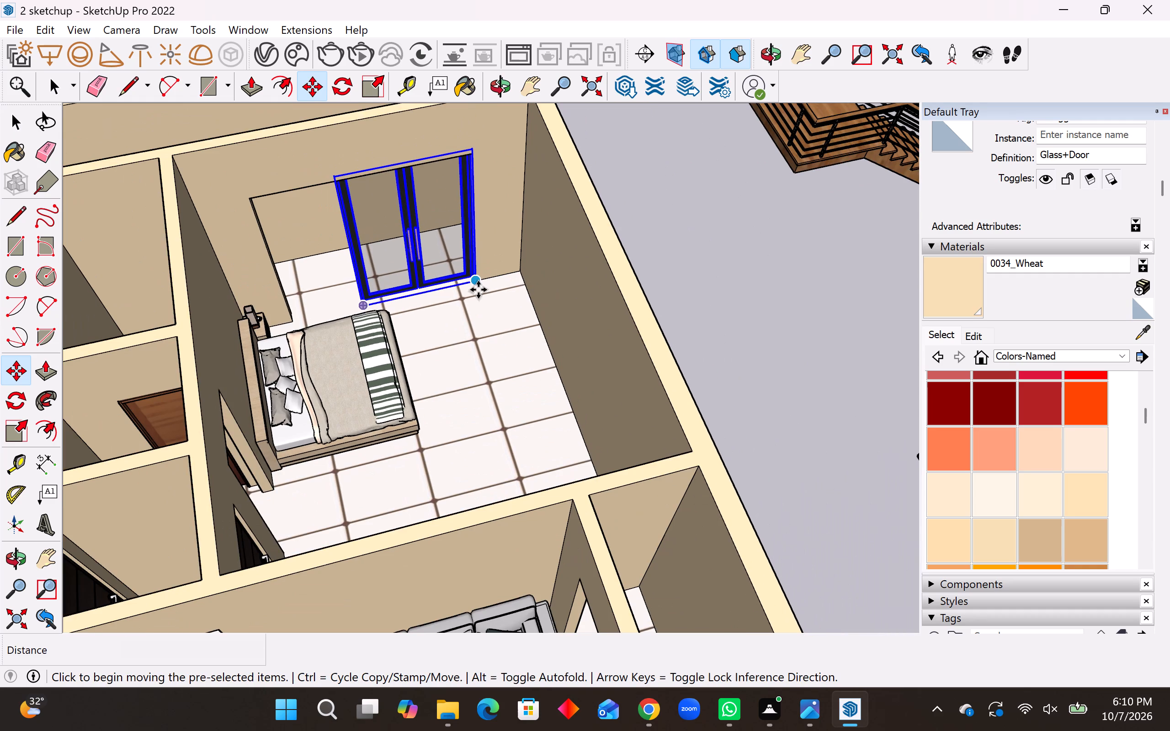
Move the double glass door out of the bedroom opening onto the clear ground beside the house and reduce its height.
{"action": "left_click", "coordinate": [476, 282]}
{"action": "scroll", "coordinate": [392, 320], "scroll_direction": "down", "scroll_amount": 5}
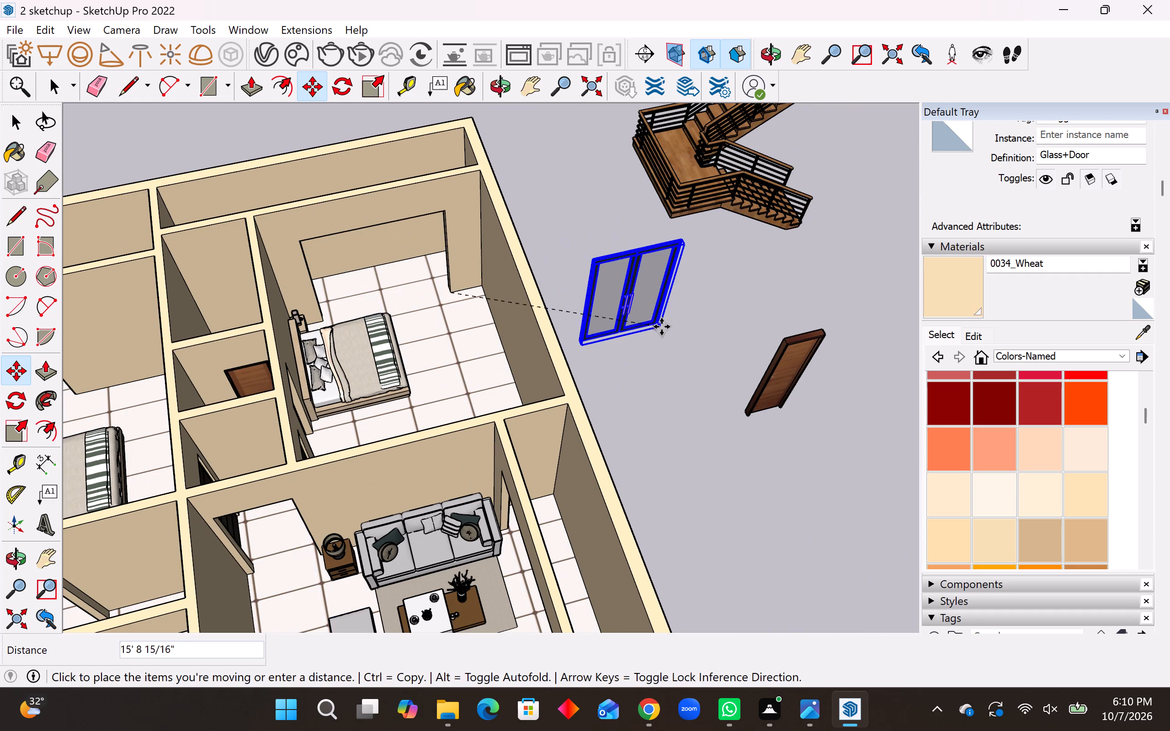
{"action": "left_click", "coordinate": [668, 325]}
{"action": "left_click", "coordinate": [16, 427]}
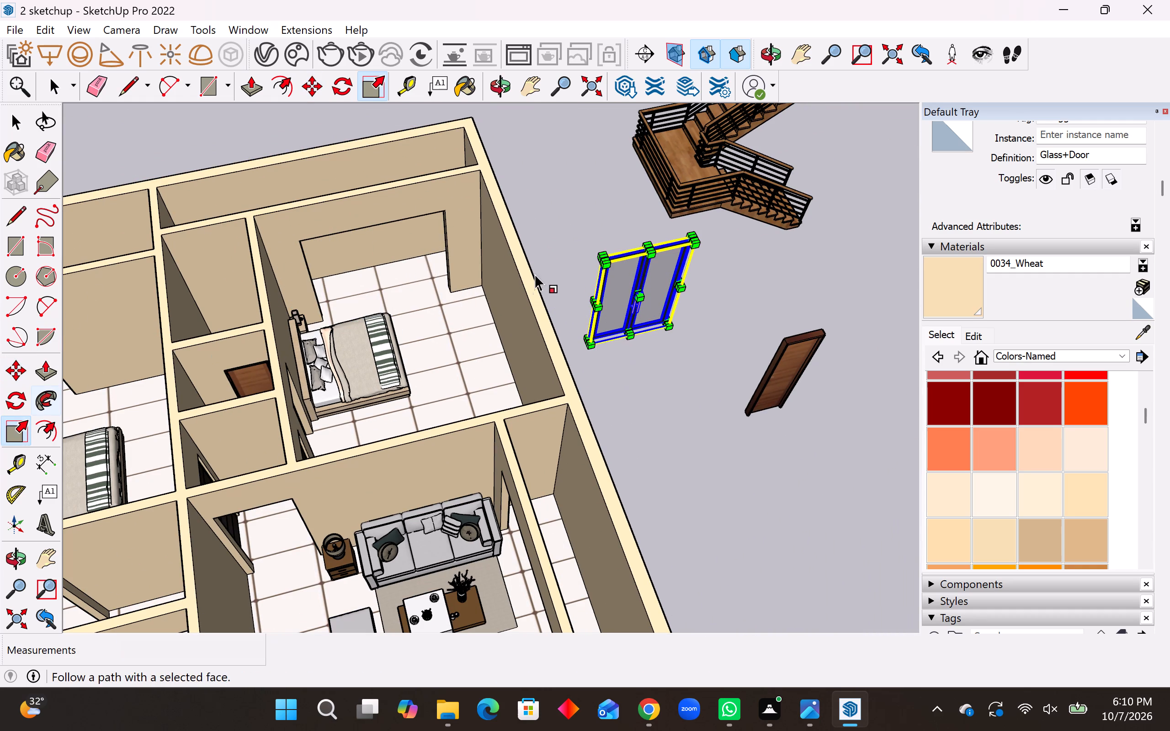
{"action": "left_click", "coordinate": [652, 247]}
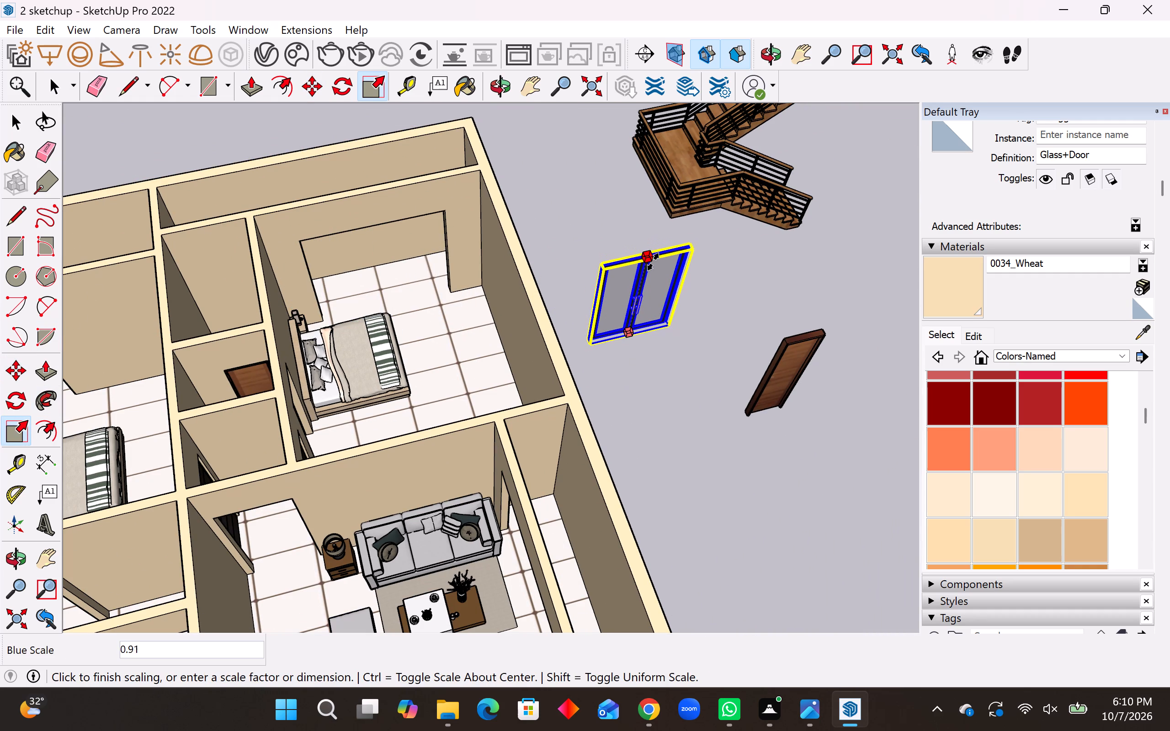
{"action": "left_click", "coordinate": [653, 270]}
Move the shortened glass door about 16' 3" back into the bedroom's wide opening, aligning its bottom corner with the opening's corner.
{"action": "key", "text": "m"}
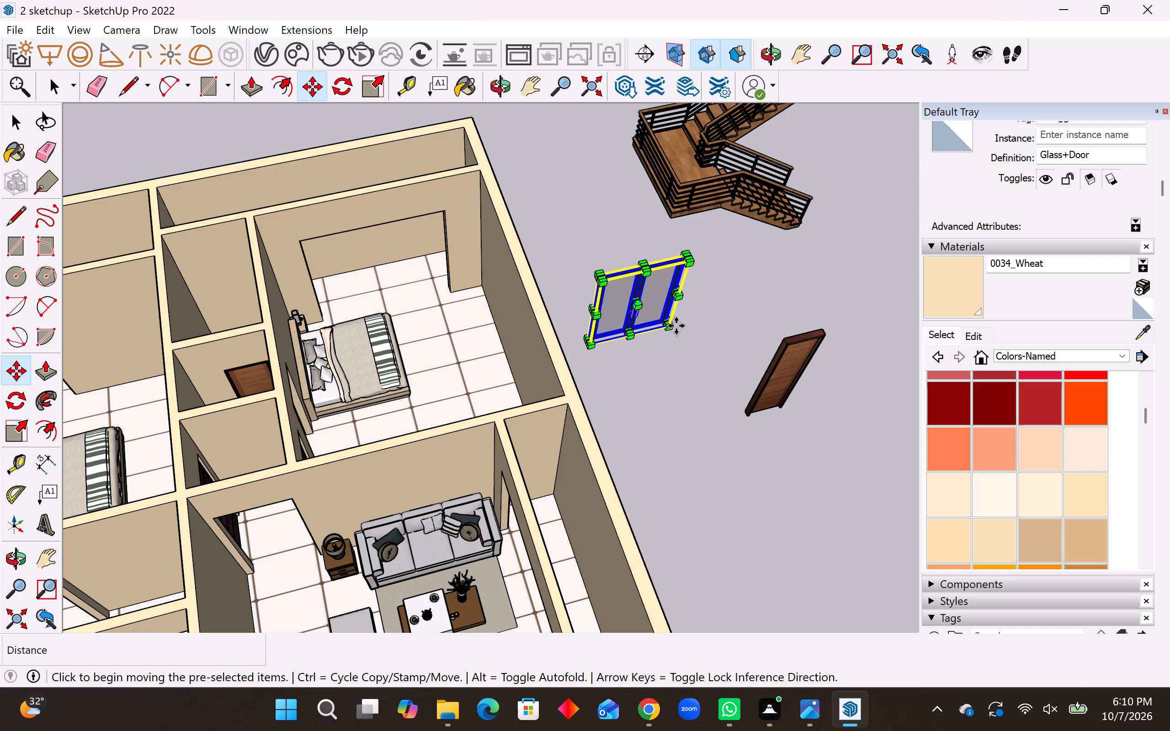
{"action": "left_click", "coordinate": [669, 328]}
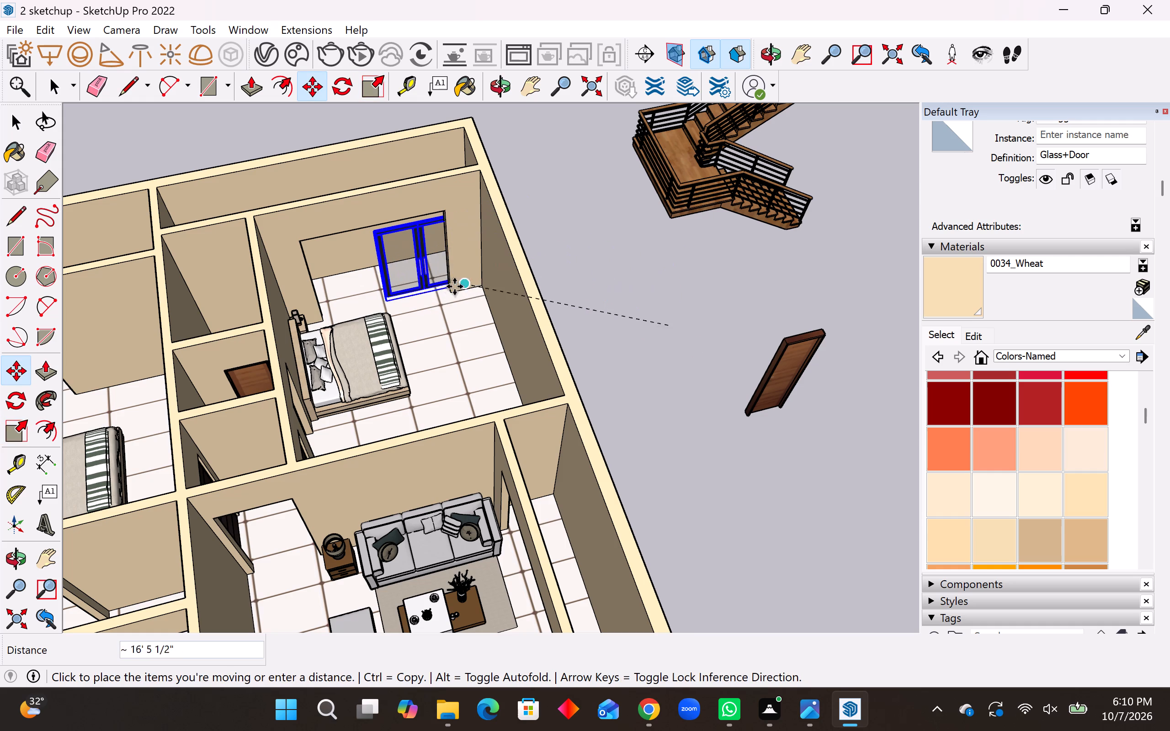
{"action": "left_click", "coordinate": [447, 291]}
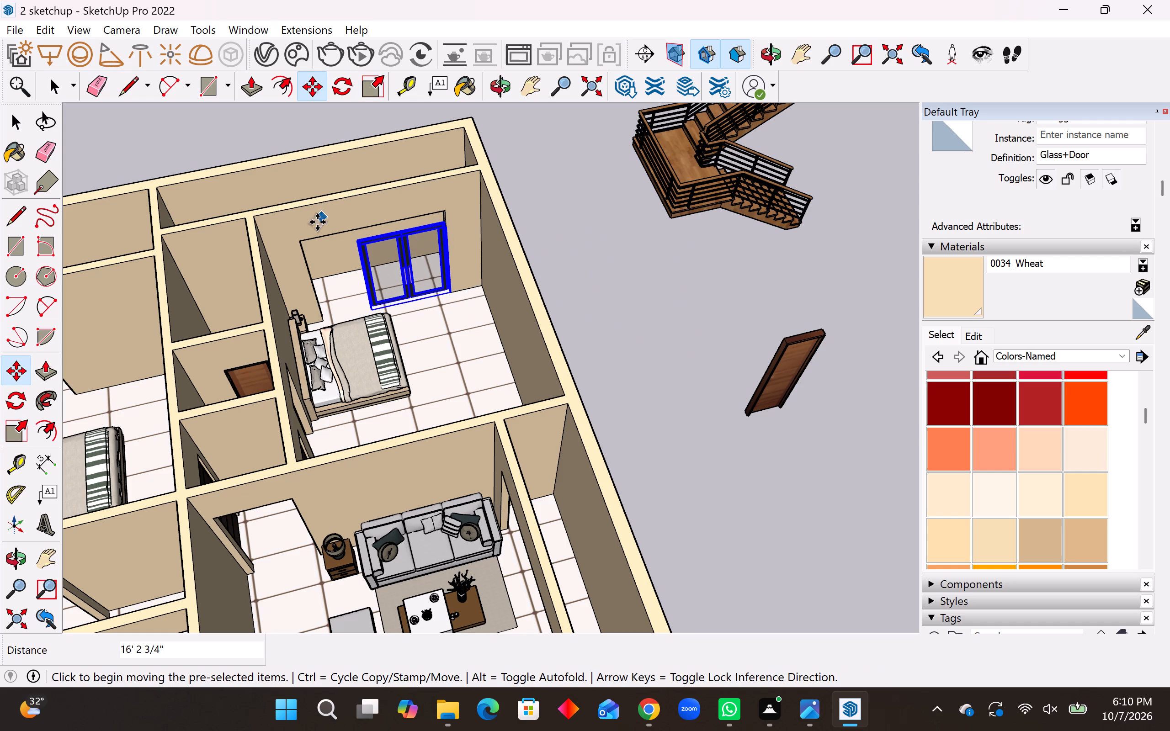
Scale the glass door up to the head of the bedroom opening and widen it along red to span the full opening.
{"action": "left_click", "coordinate": [5, 427]}
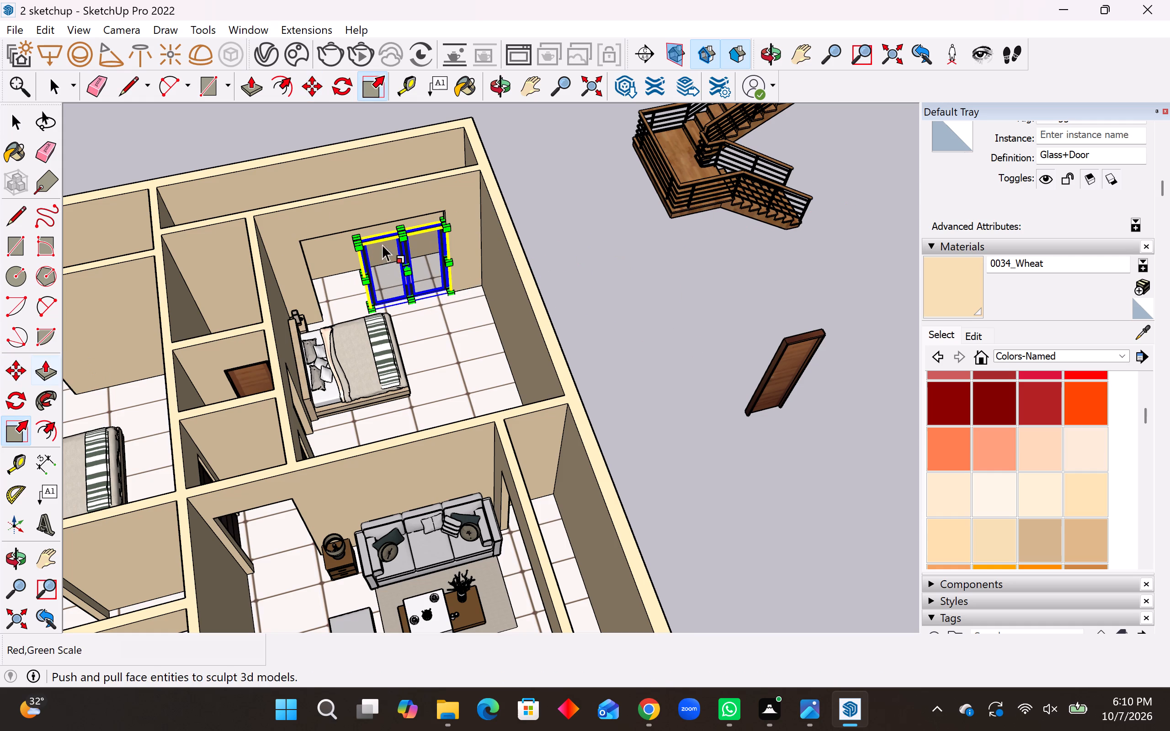
{"action": "left_click", "coordinate": [401, 230]}
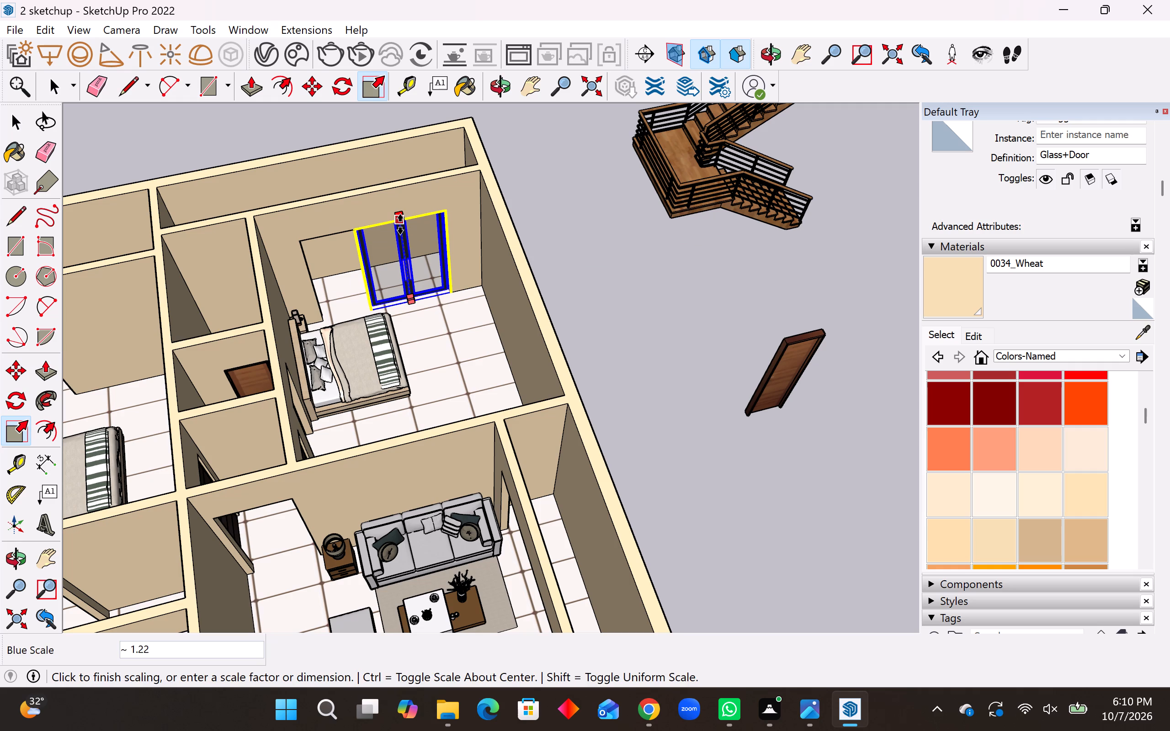
{"action": "left_click", "coordinate": [400, 224]}
{"action": "middle_click_drag", "start_coordinate": [350, 270], "coordinate": [426, 266]}
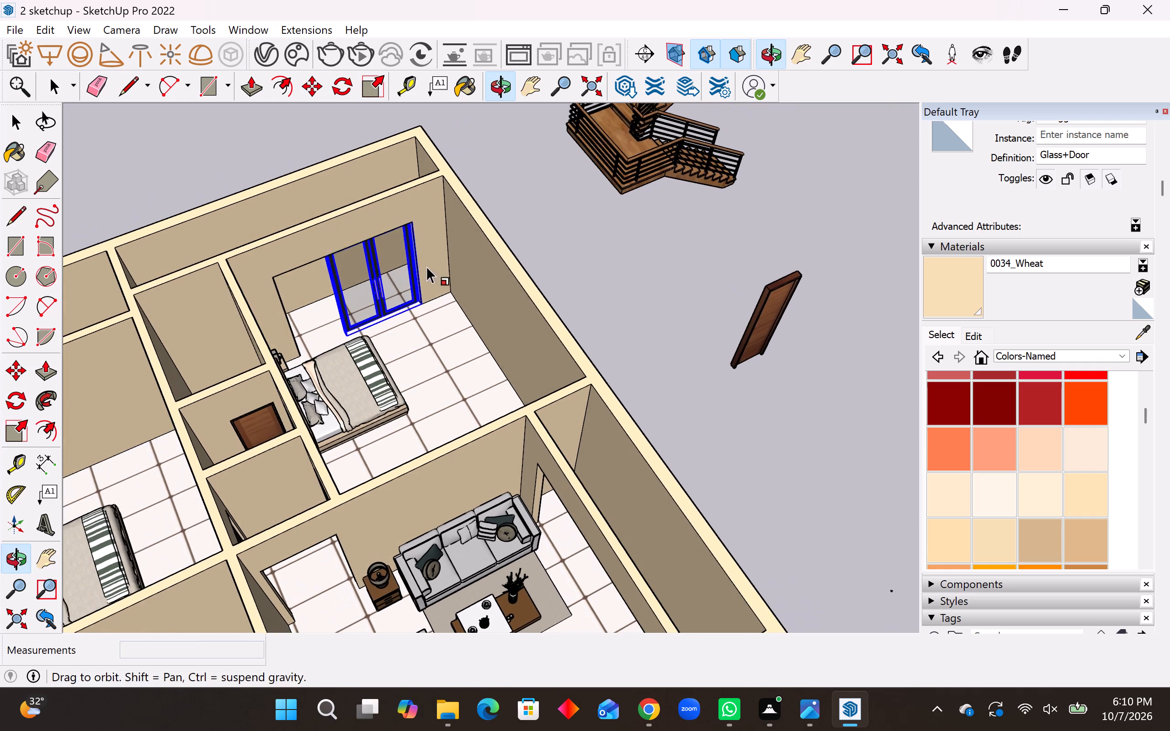
{"action": "scroll", "coordinate": [254, 299], "scroll_direction": "up", "scroll_amount": 7}
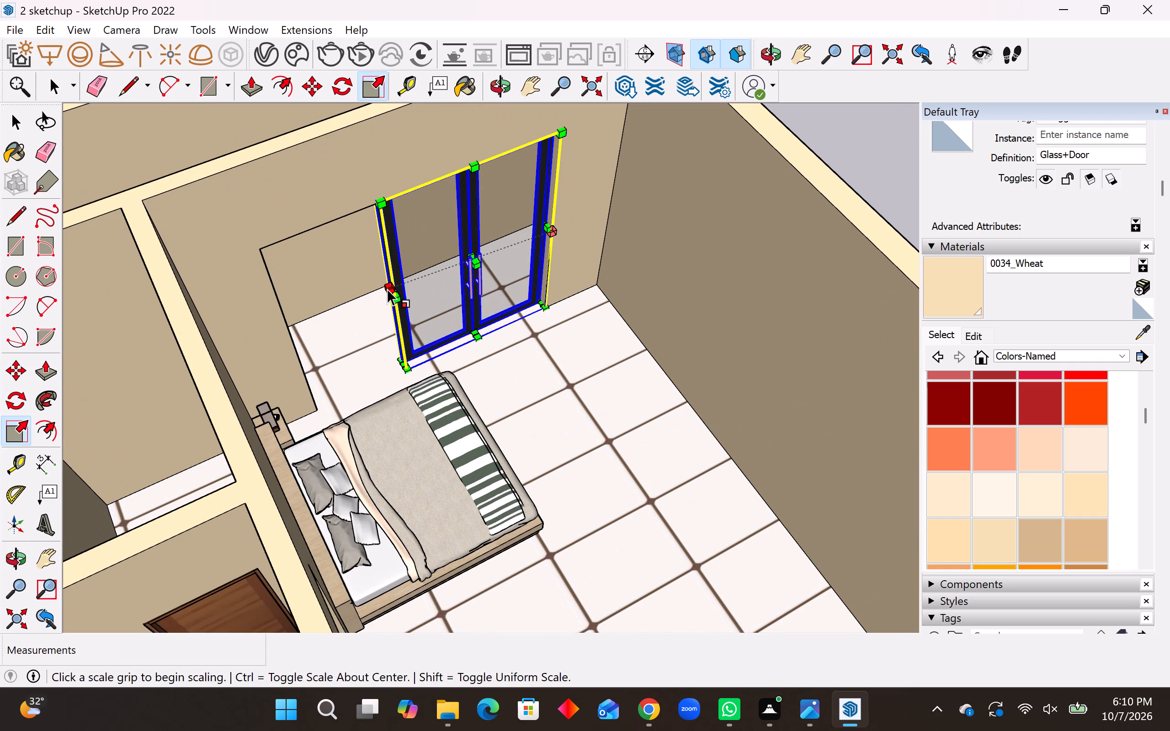
{"action": "left_click", "coordinate": [389, 290]}
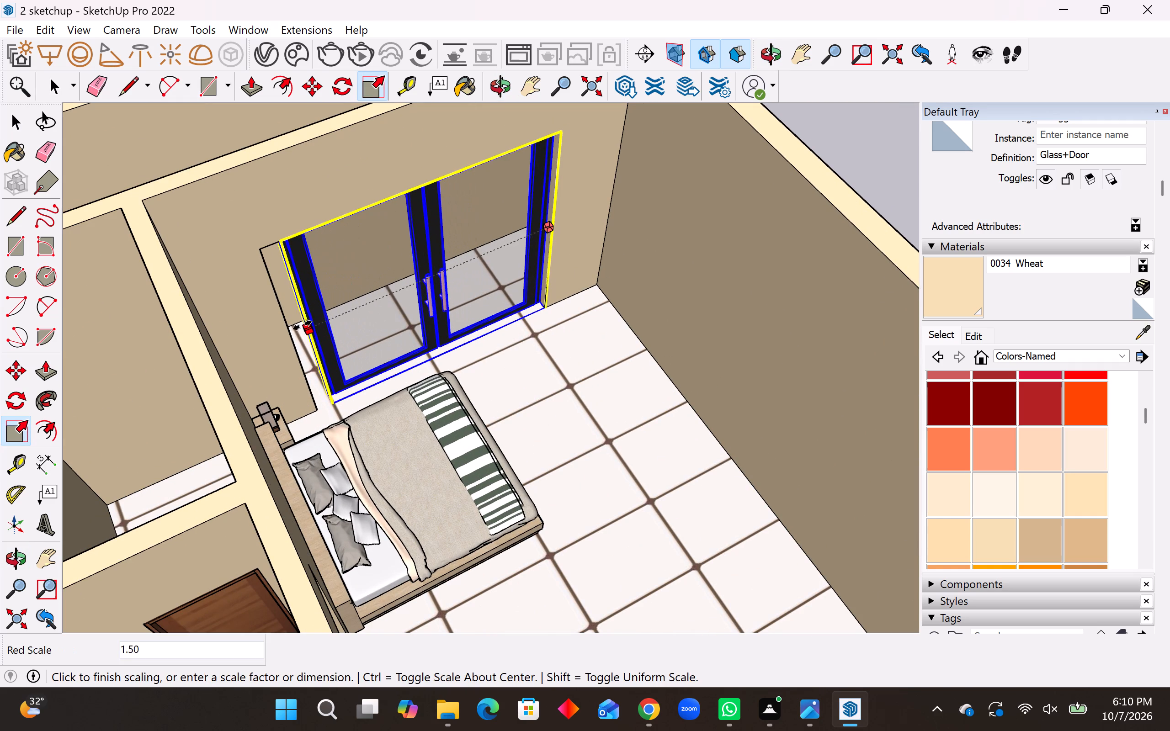
{"action": "left_click", "coordinate": [292, 330]}
Copy the fitted double glass door 45' 2" onto the open ground beside the house, near the front sitting room.
{"action": "key", "text": "m"}
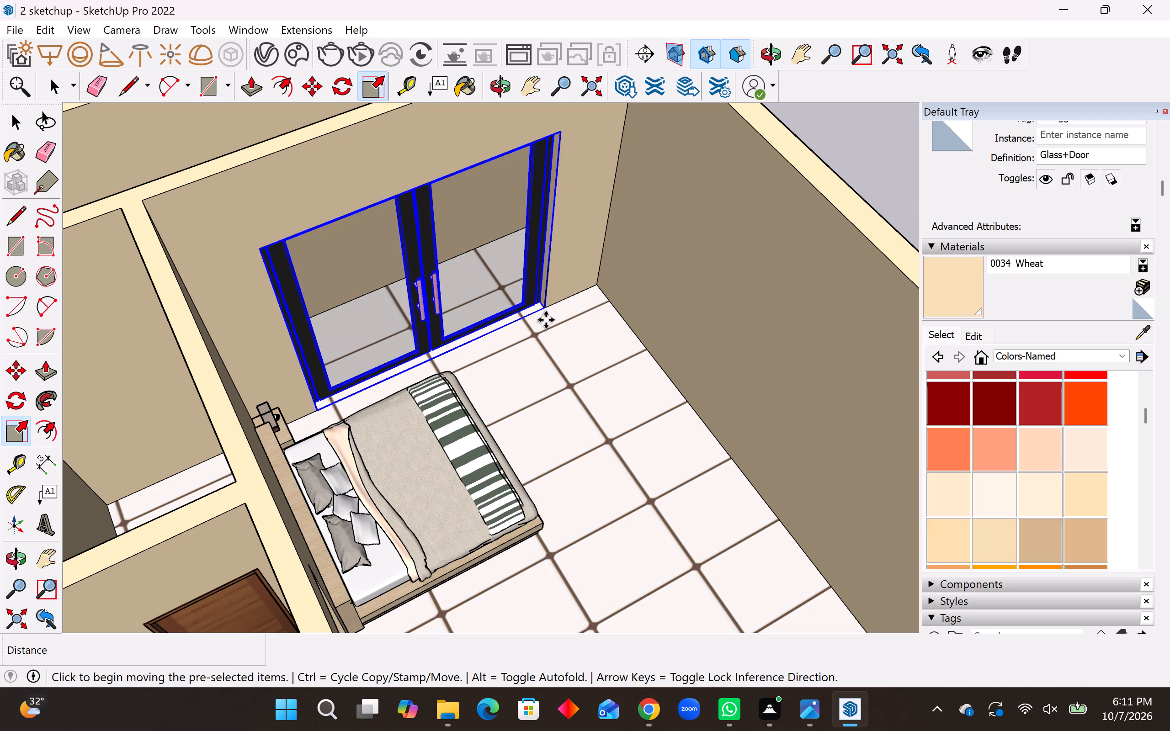
{"action": "left_click", "coordinate": [547, 308]}
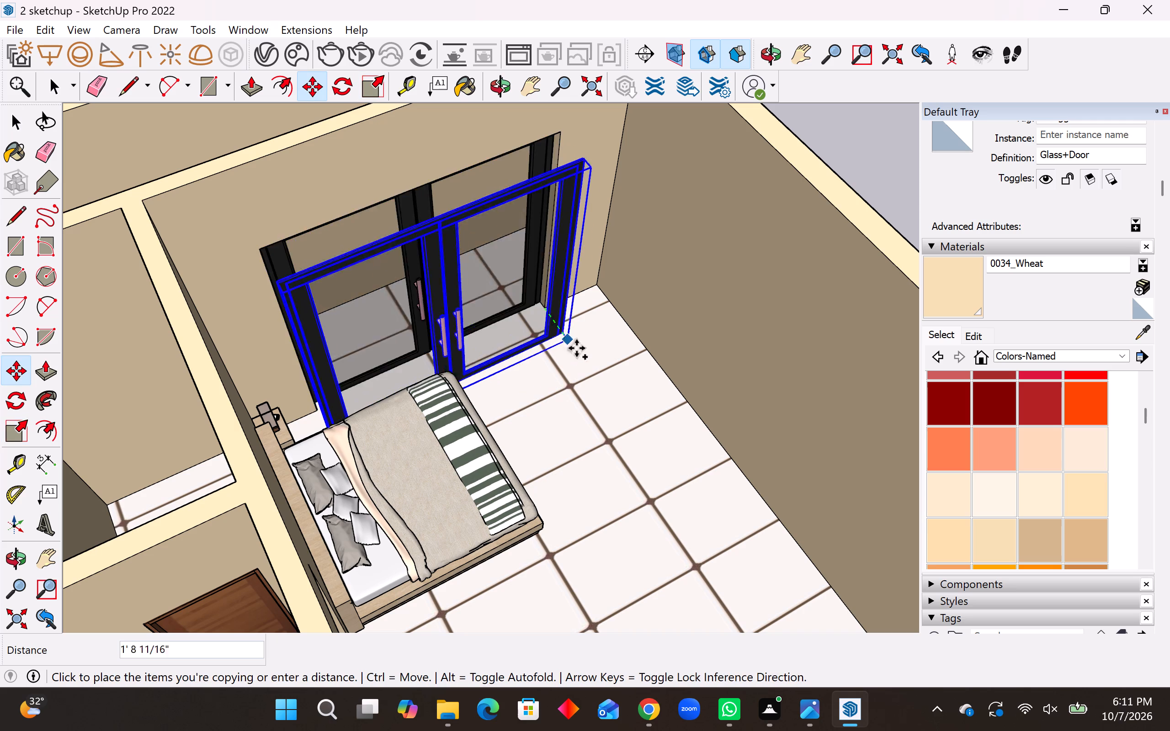
{"action": "scroll", "coordinate": [598, 394], "scroll_direction": "down", "scroll_amount": 15}
{"action": "scroll", "coordinate": [518, 342], "scroll_direction": "down", "scroll_amount": 3}
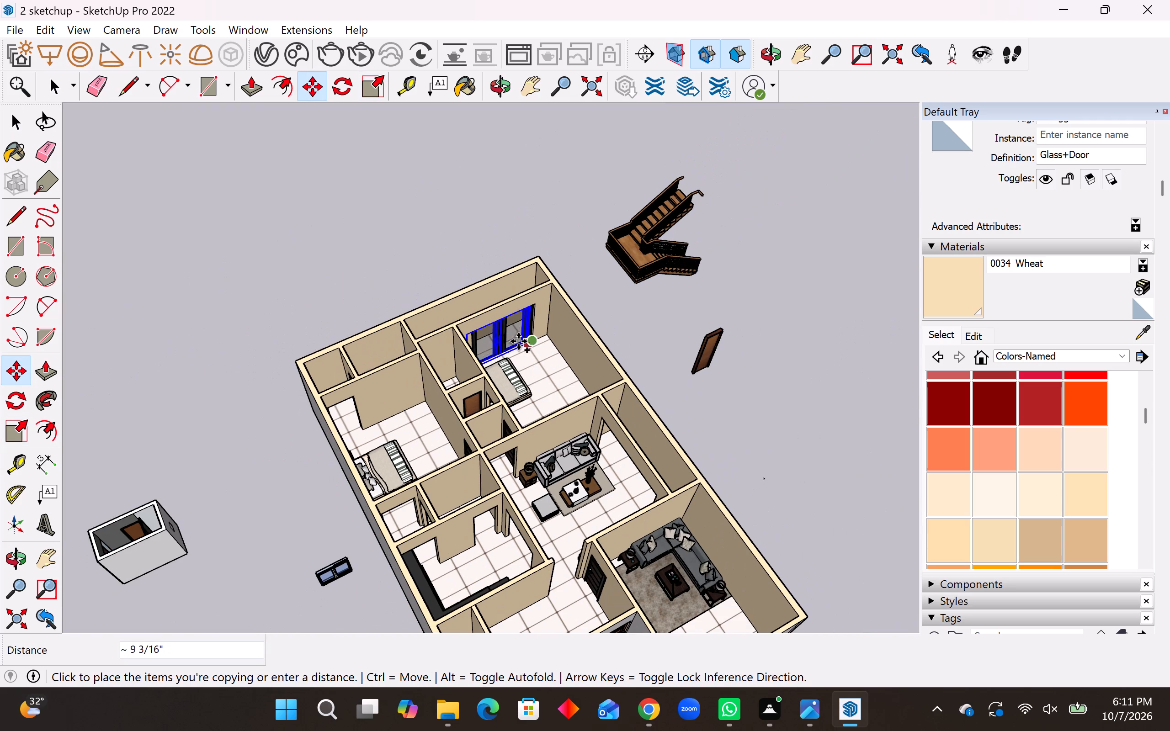
{"action": "scroll", "coordinate": [540, 382], "scroll_direction": "down", "scroll_amount": 4}
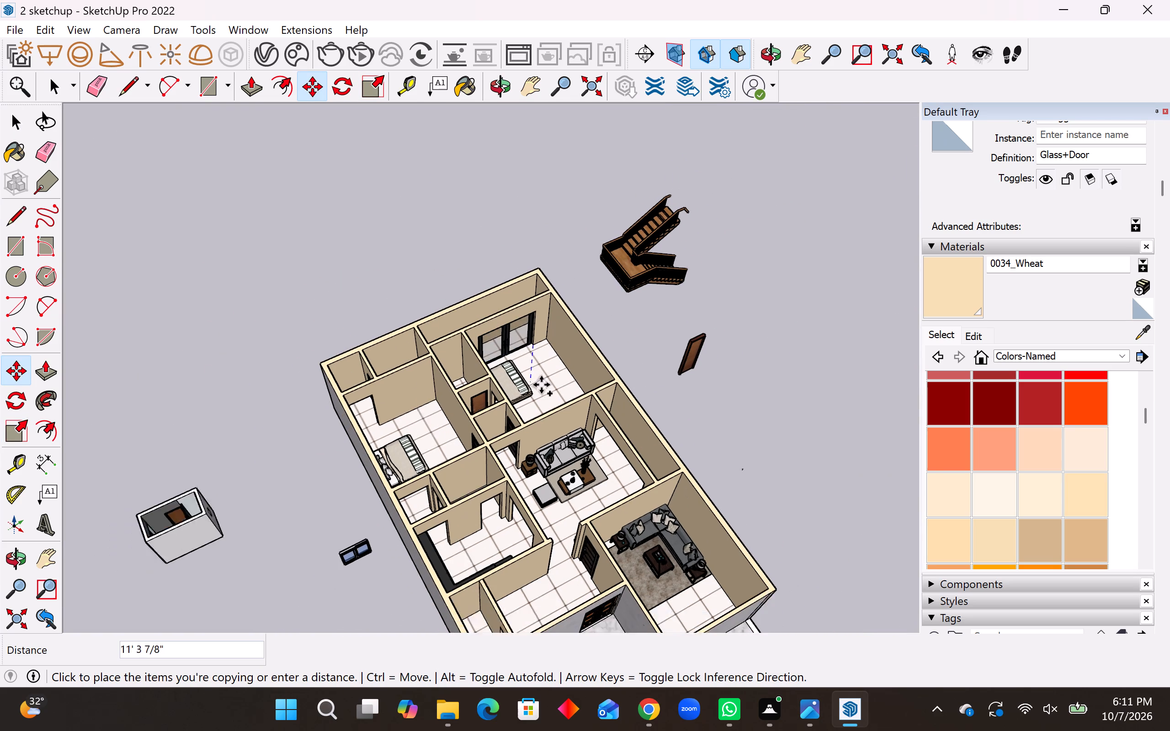
{"action": "scroll", "coordinate": [536, 385], "scroll_direction": "down", "scroll_amount": 4}
{"action": "left_click", "coordinate": [723, 439]}
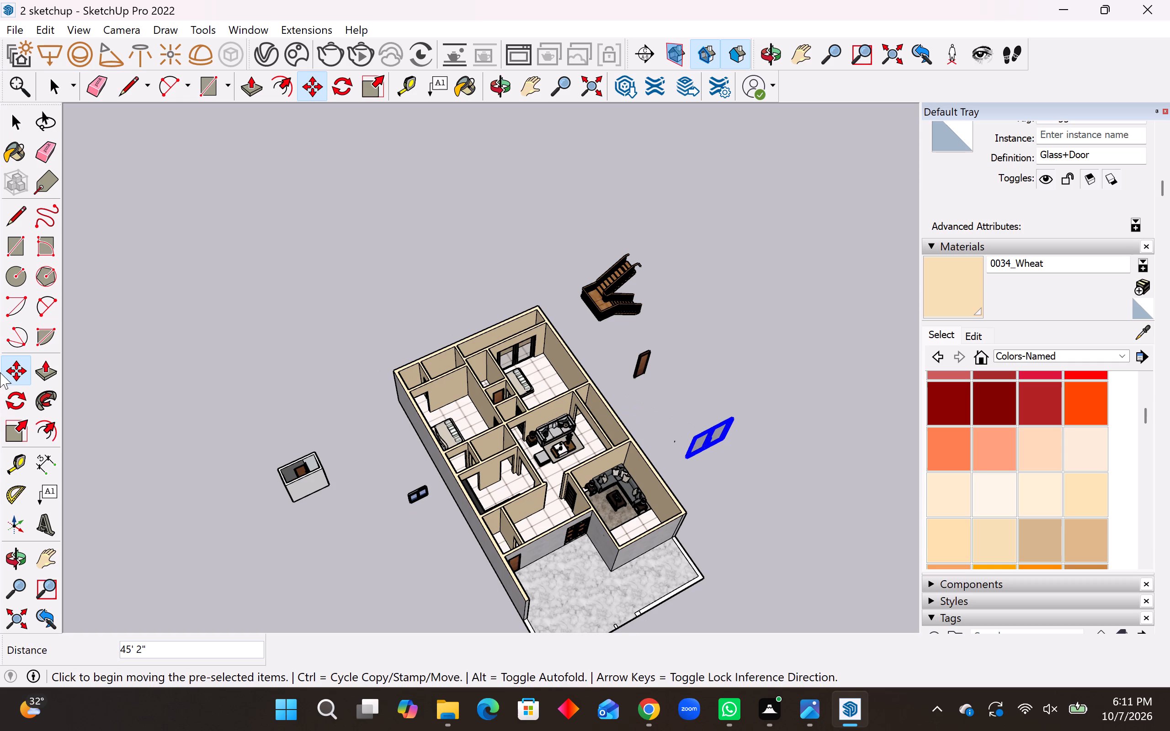
Rotate the copied double glass door 90° on the ground plane.
{"action": "left_click", "coordinate": [7, 397]}
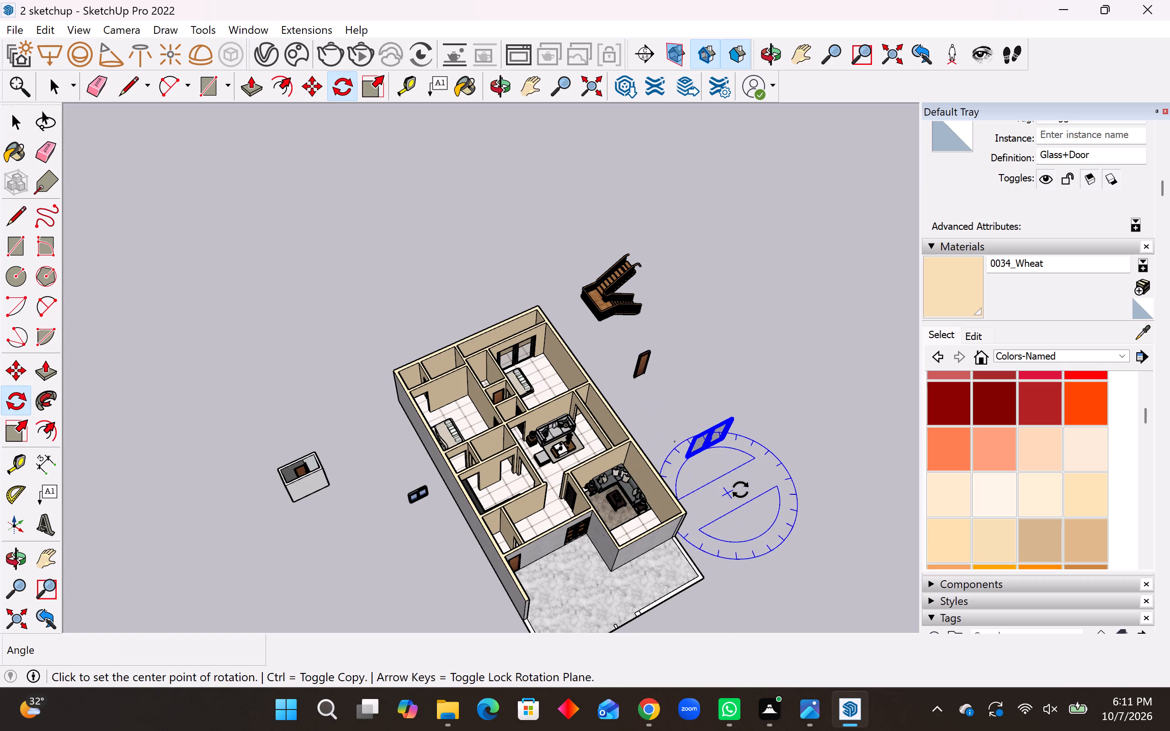
{"action": "left_click", "coordinate": [742, 489]}
{"action": "left_click", "coordinate": [787, 462]}
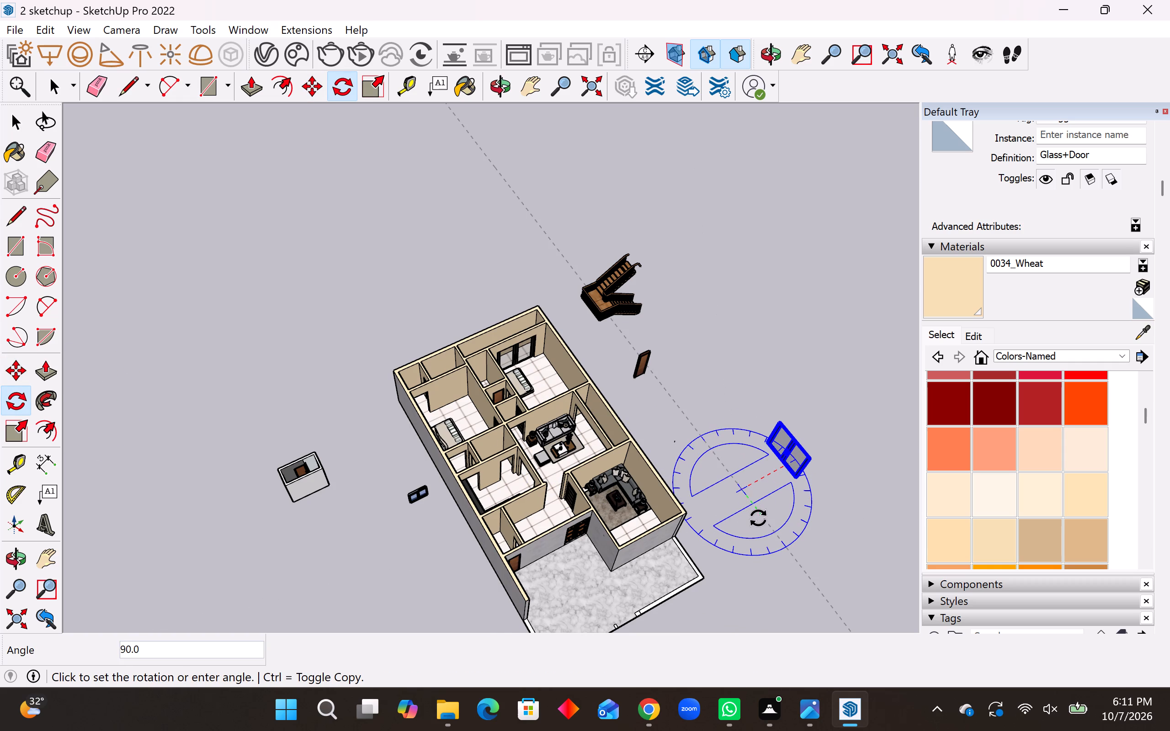
{"action": "left_click", "coordinate": [759, 518]}
Move the rotated glass door about 40' 4" into the lounge's wide opening, setting its bottom corner at the TV-unit end.
{"action": "middle_click_drag", "start_coordinate": [670, 497], "coordinate": [1036, 503]}
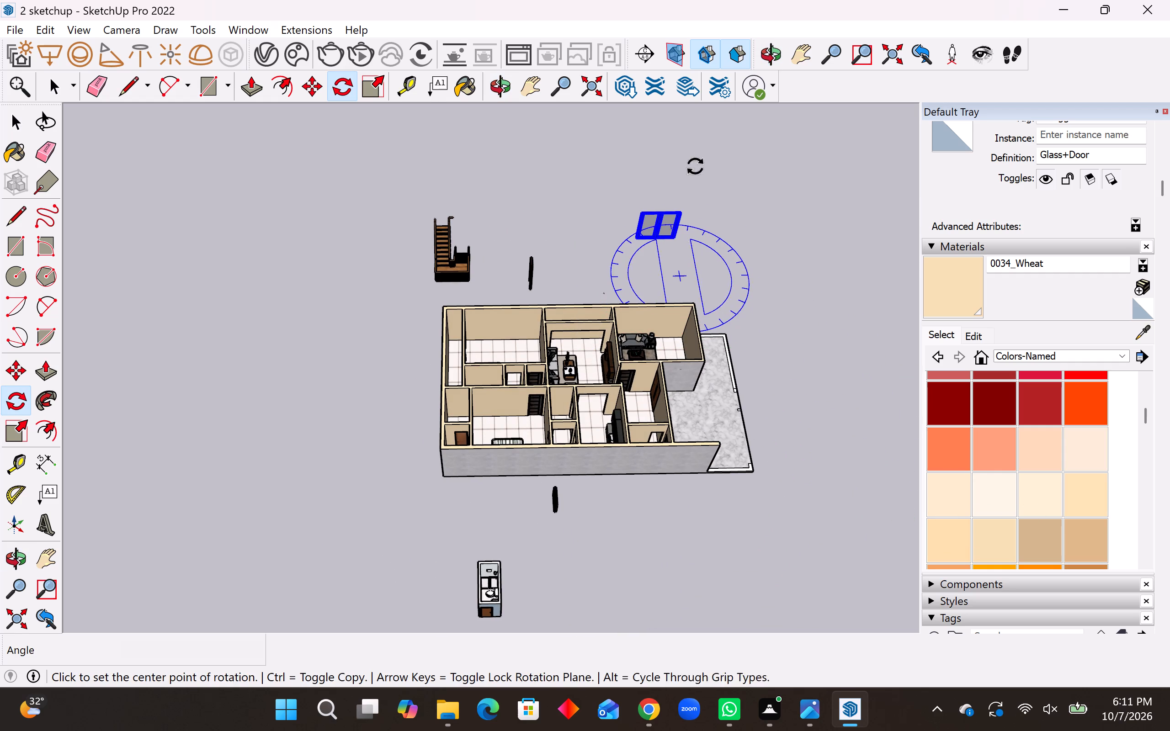
{"action": "scroll", "coordinate": [708, 259], "scroll_direction": "up", "scroll_amount": 3}
{"action": "key", "text": "m"}
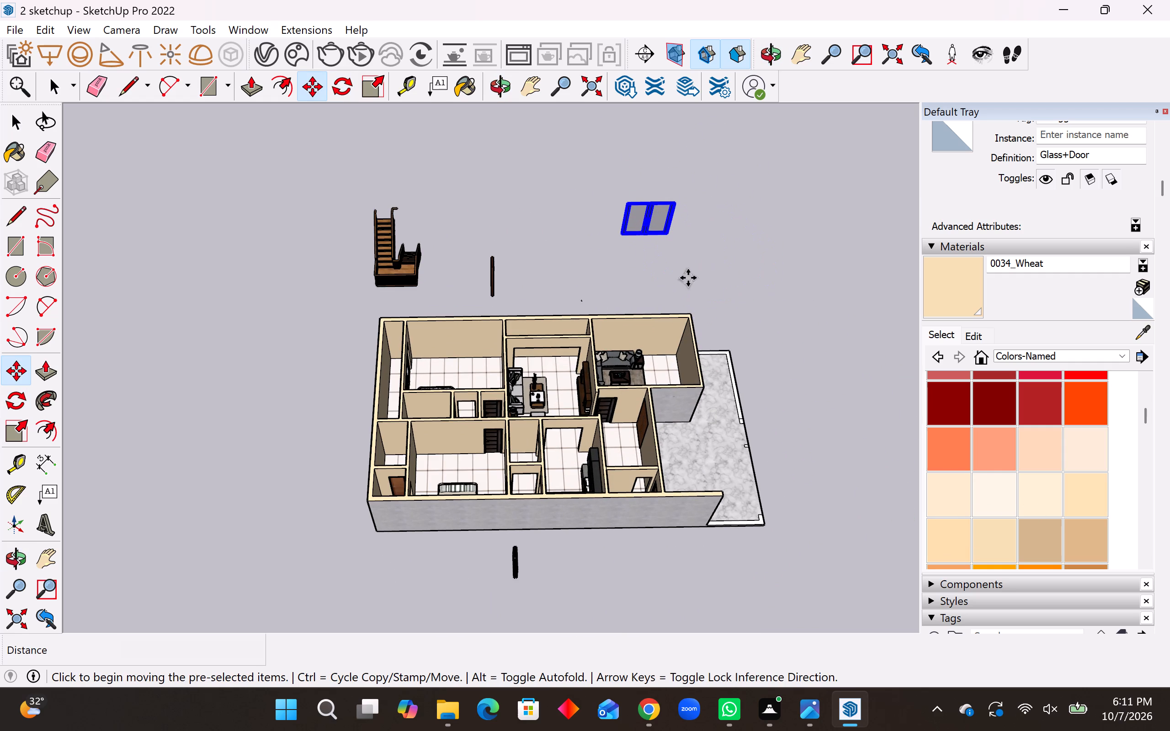
{"action": "scroll", "coordinate": [676, 255], "scroll_direction": "up", "scroll_amount": 9}
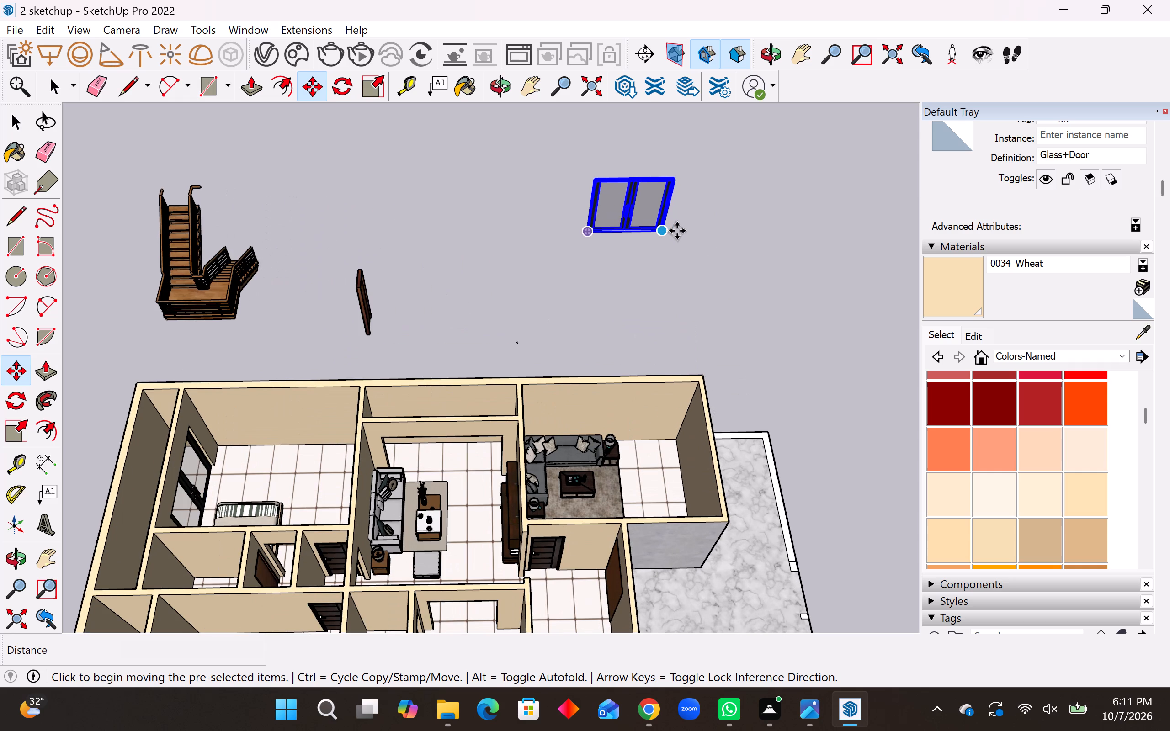
{"action": "scroll", "coordinate": [679, 216], "scroll_direction": "up", "scroll_amount": 6}
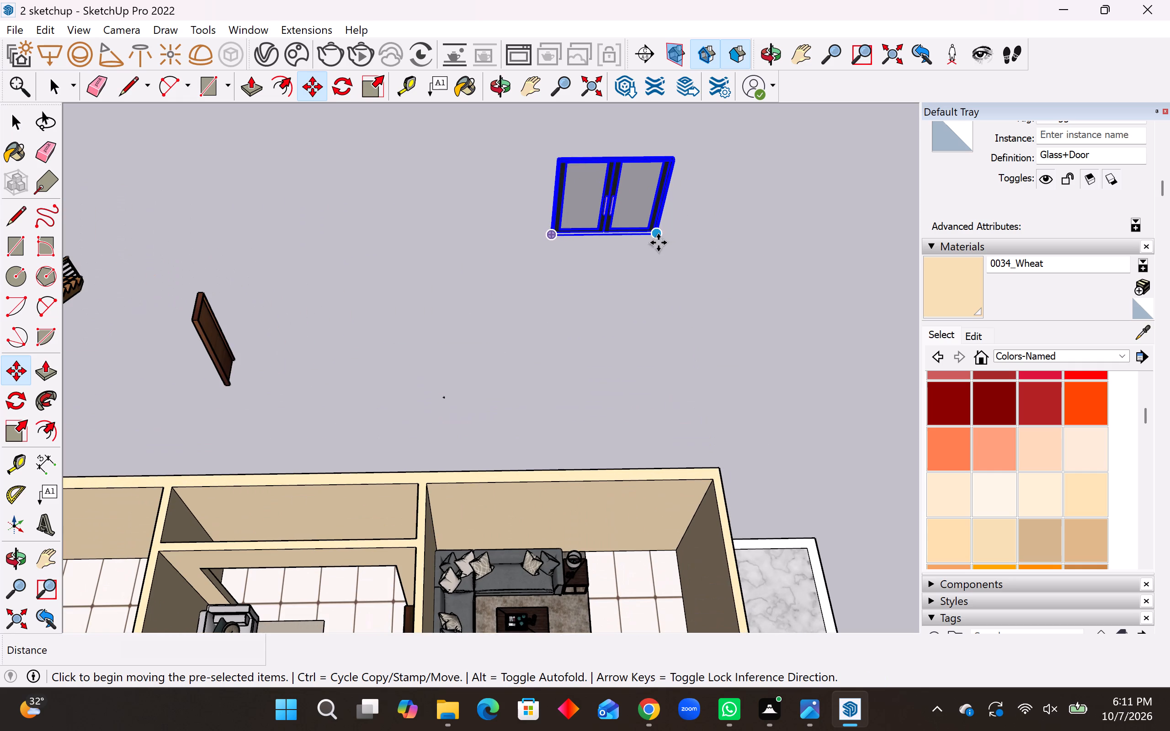
{"action": "left_click", "coordinate": [659, 237]}
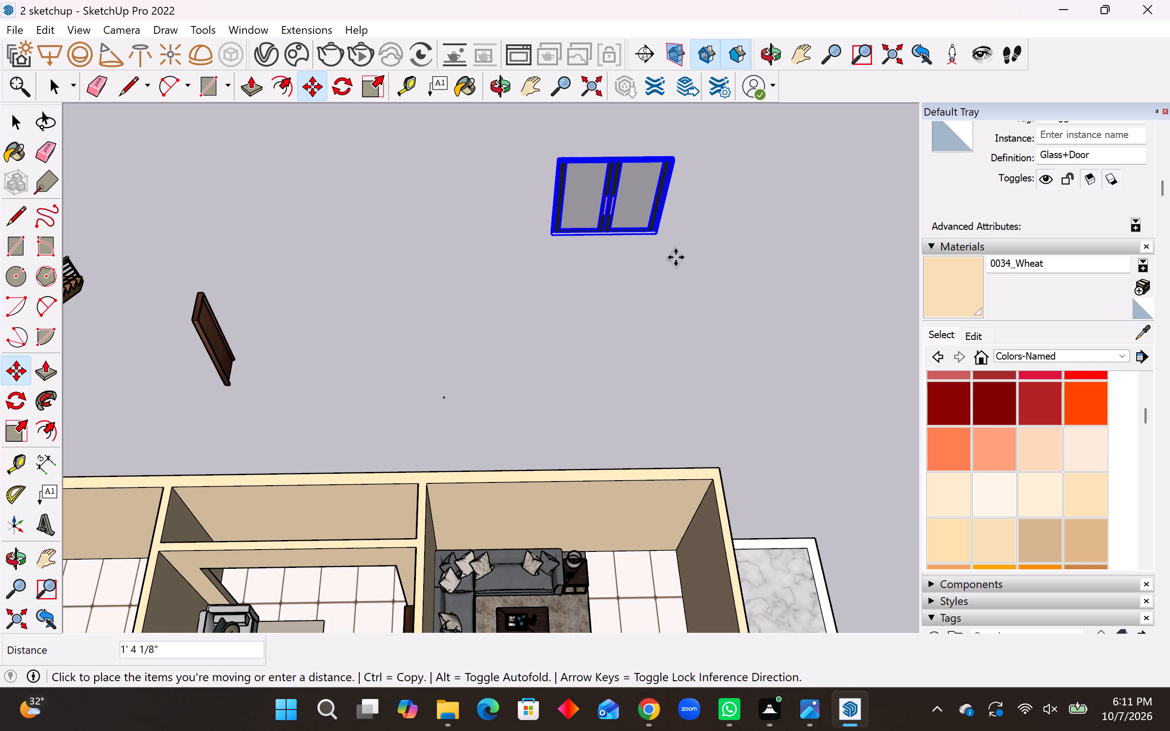
{"action": "scroll", "coordinate": [684, 270], "scroll_direction": "down", "scroll_amount": 8}
{"action": "scroll", "coordinate": [513, 471], "scroll_direction": "up", "scroll_amount": 3}
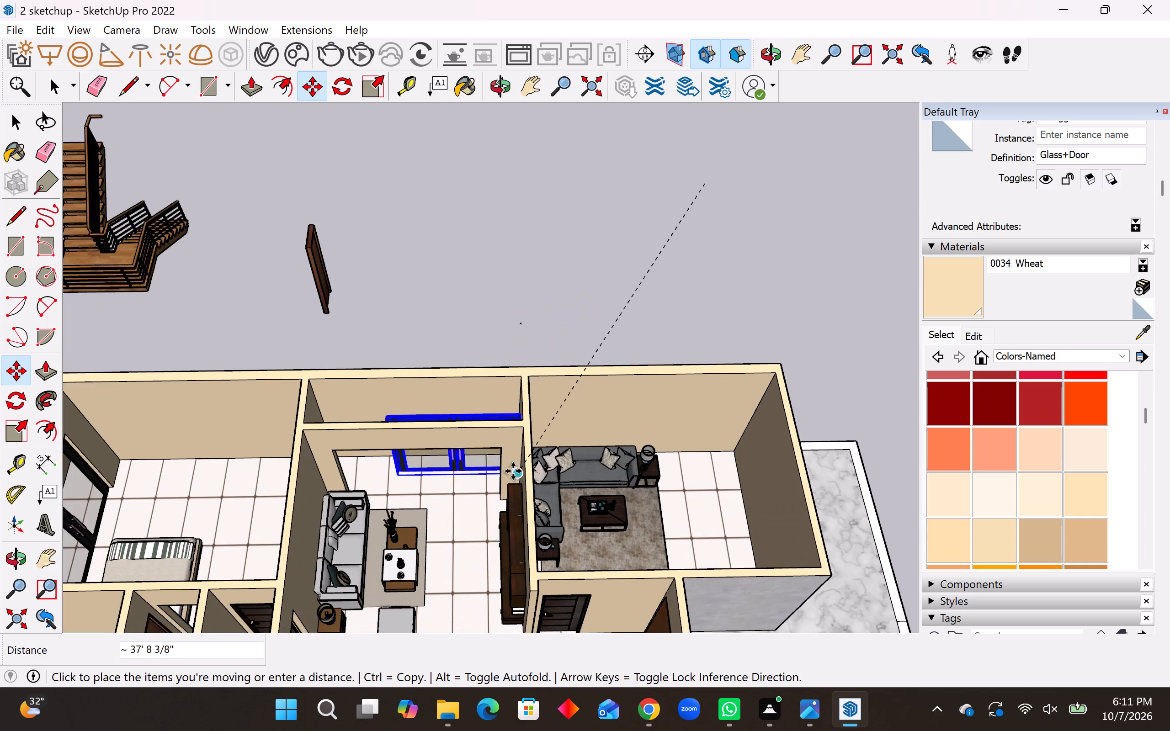
{"action": "scroll", "coordinate": [503, 465], "scroll_direction": "up", "scroll_amount": 3}
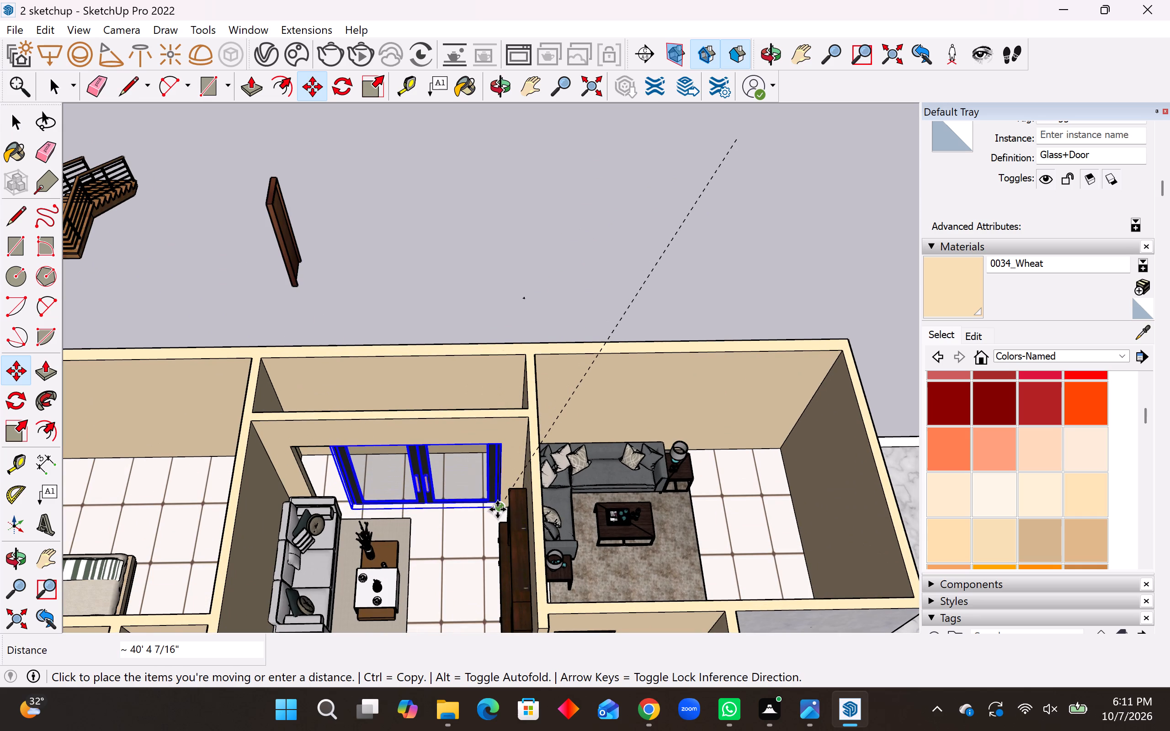
{"action": "left_click", "coordinate": [497, 509]}
Widen the lounge's glass door along red by a factor of about 1.23 to span the opening.
{"action": "scroll", "coordinate": [598, 445], "scroll_direction": "down", "scroll_amount": 6}
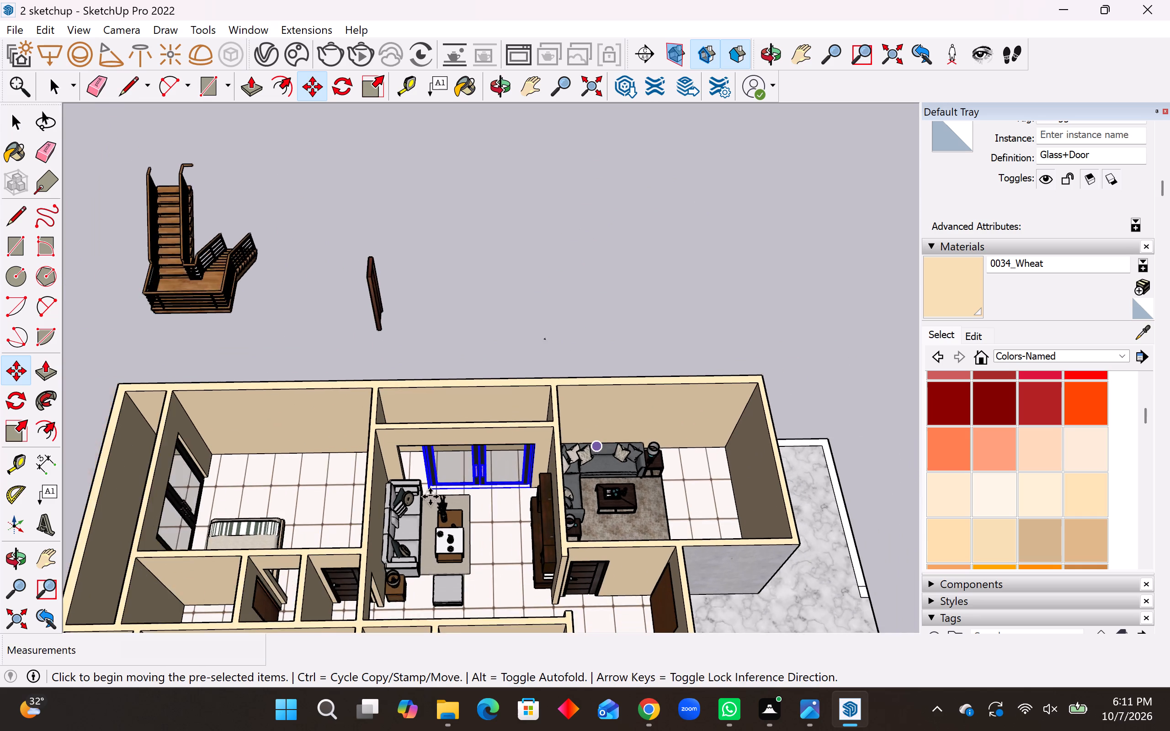
{"action": "scroll", "coordinate": [417, 498], "scroll_direction": "up", "scroll_amount": 12}
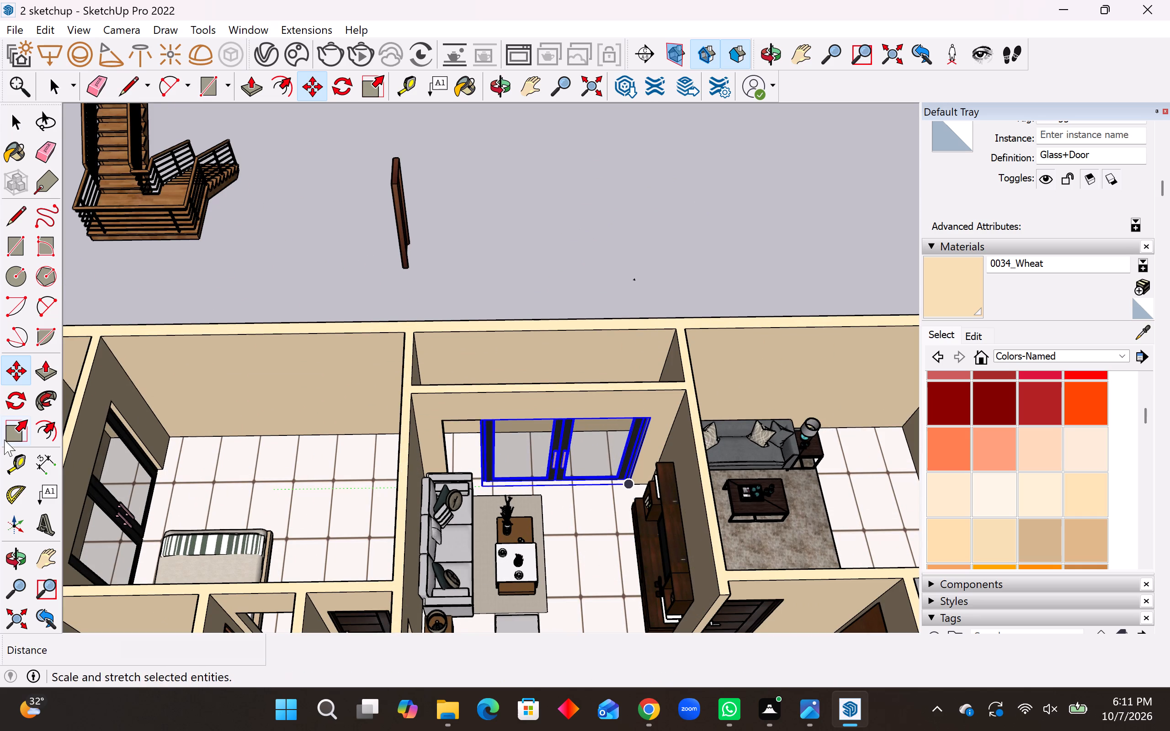
{"action": "left_click", "coordinate": [16, 433]}
{"action": "scroll", "coordinate": [505, 450], "scroll_direction": "up", "scroll_amount": 6}
{"action": "middle_click_drag", "start_coordinate": [479, 457], "coordinate": [485, 456]}
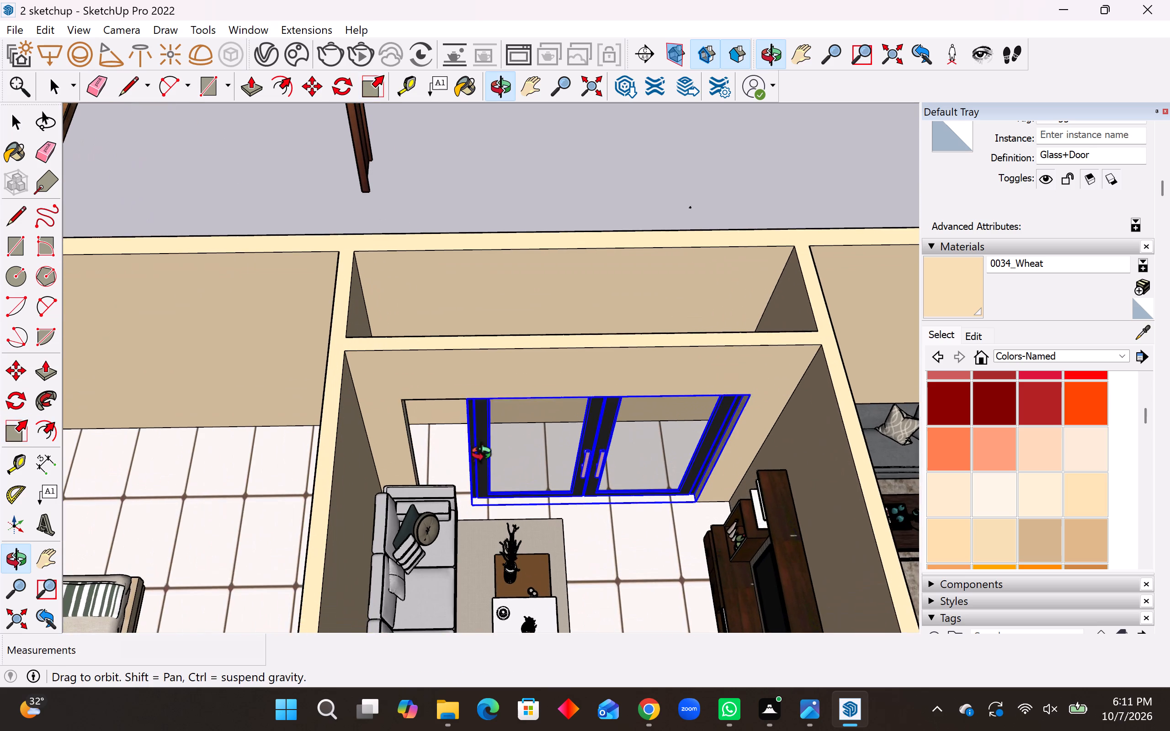
{"action": "middle_click_drag", "start_coordinate": [485, 456], "coordinate": [625, 447]}
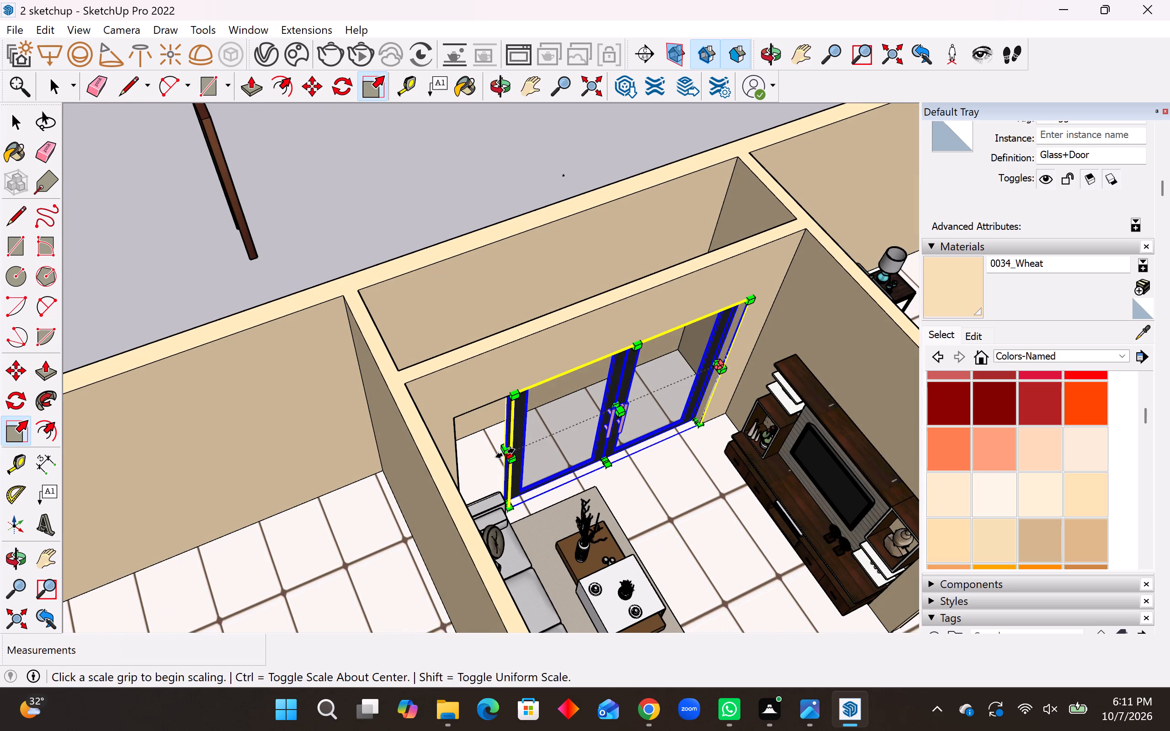
{"action": "left_click", "coordinate": [505, 453]}
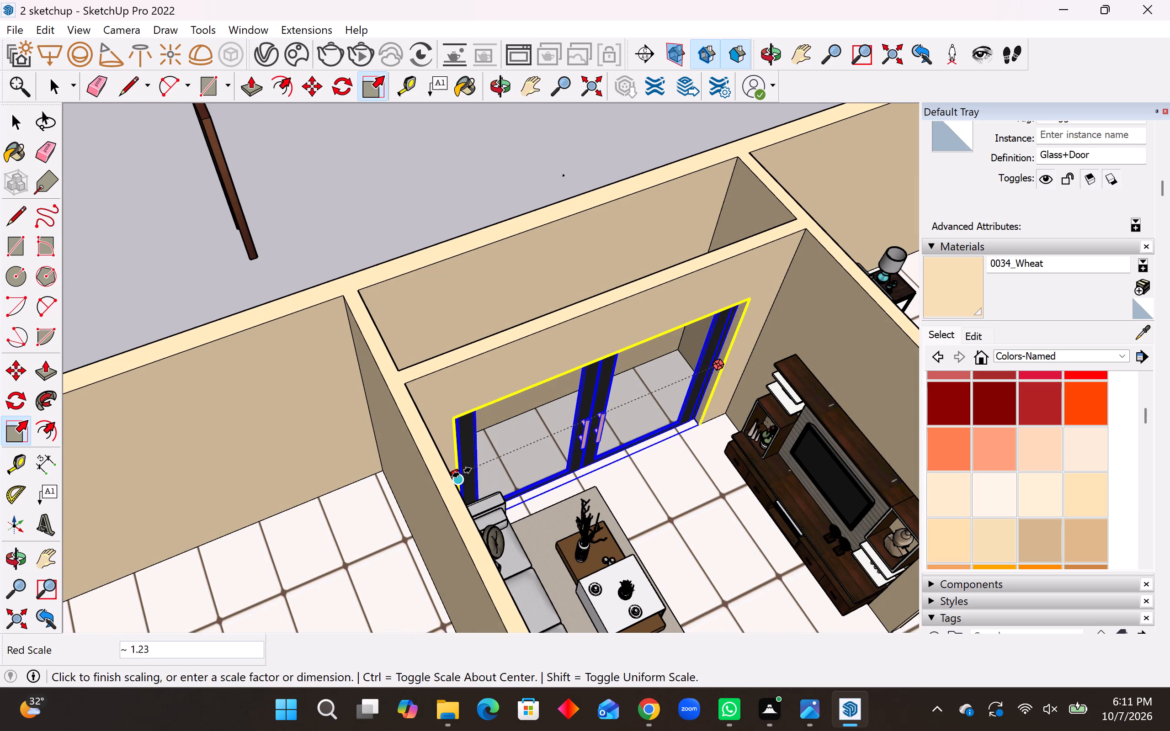
{"action": "left_click", "coordinate": [462, 472]}
Copy the fitted lounge glass door 30' 4" onto the open ground outside, near the loose wooden door.
{"action": "scroll", "coordinate": [467, 470], "scroll_direction": "down", "scroll_amount": 9}
{"action": "middle_click_drag", "start_coordinate": [639, 414], "coordinate": [603, 399]}
{"action": "scroll", "coordinate": [580, 360], "scroll_direction": "down", "scroll_amount": 15}
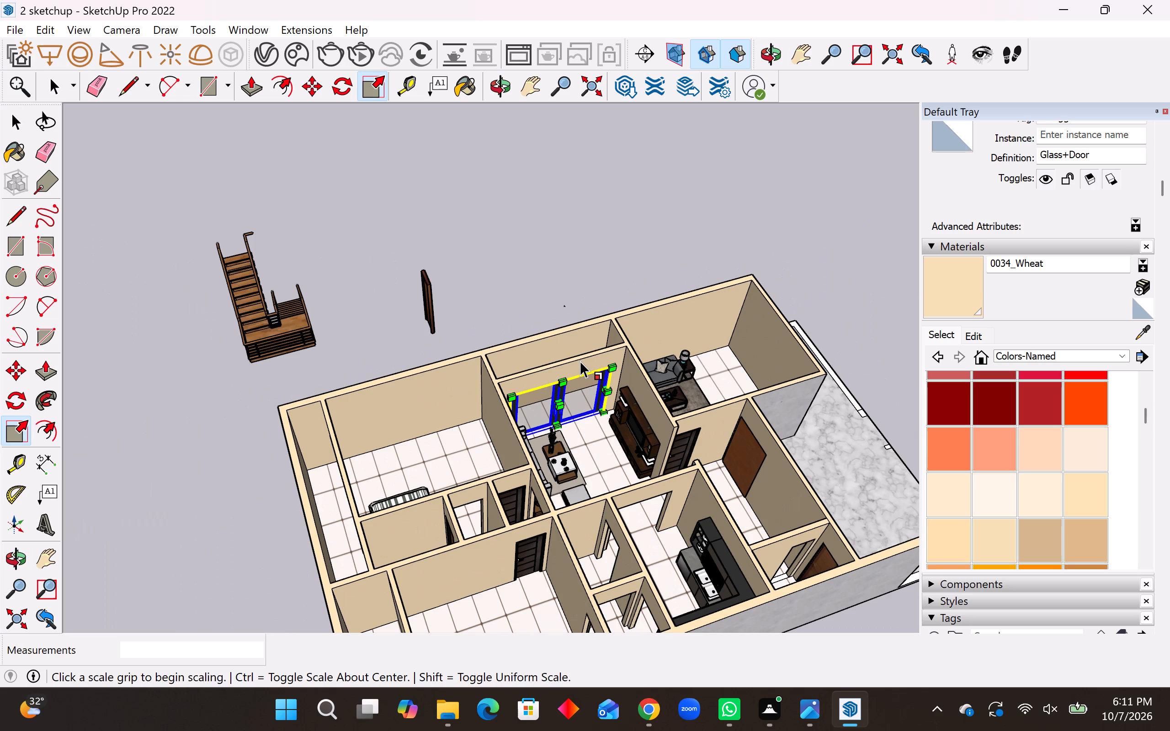
{"action": "key", "text": "m"}
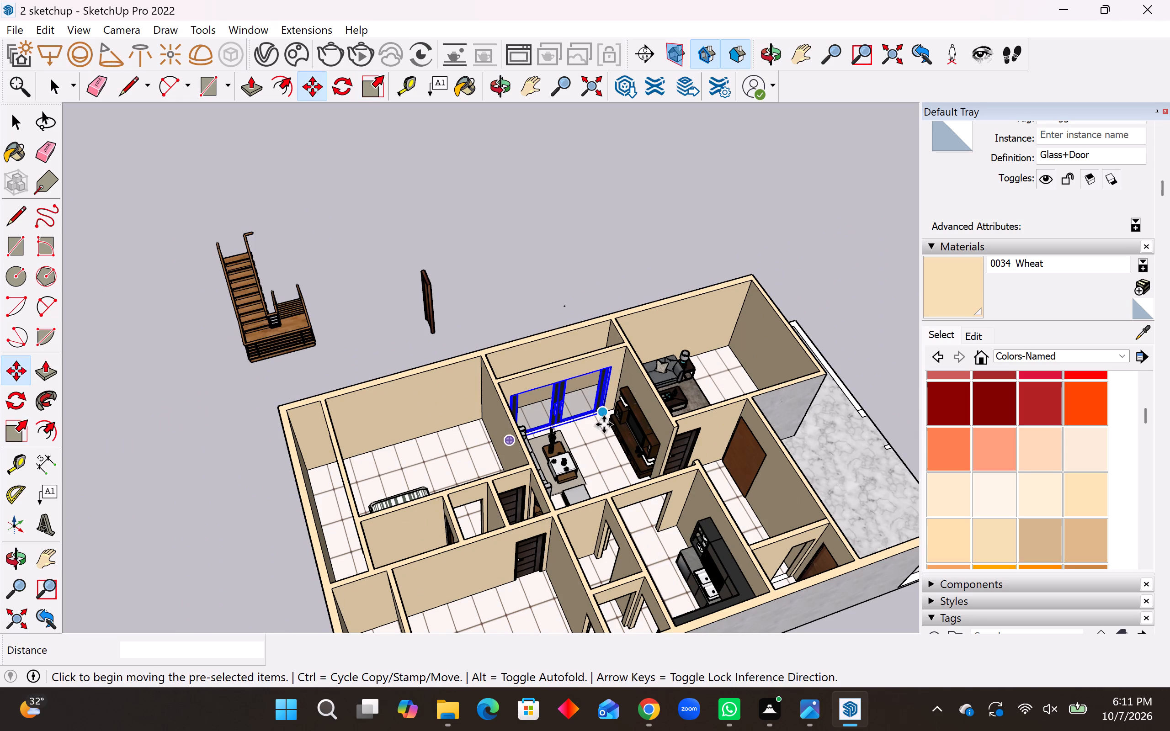
{"action": "scroll", "coordinate": [602, 416], "scroll_direction": "up", "scroll_amount": 16}
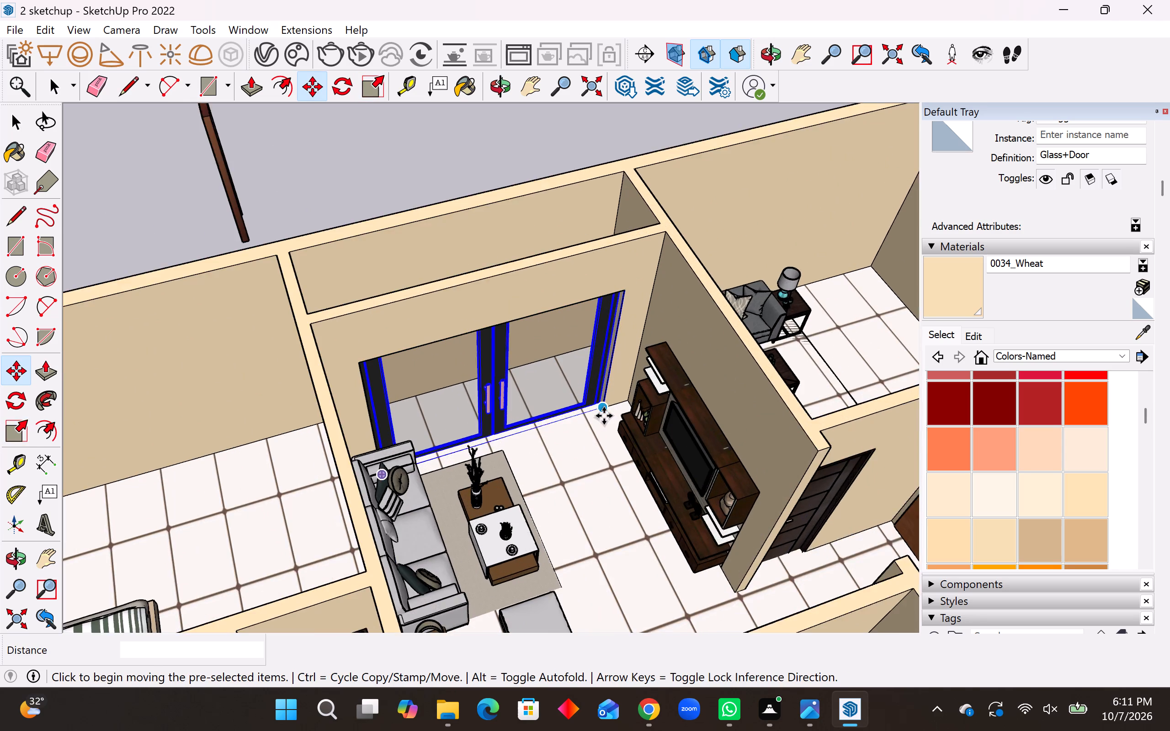
{"action": "scroll", "coordinate": [604, 416], "scroll_direction": "up", "scroll_amount": 3}
{"action": "left_click", "coordinate": [604, 406]}
{"action": "scroll", "coordinate": [618, 425], "scroll_direction": "down", "scroll_amount": 3}
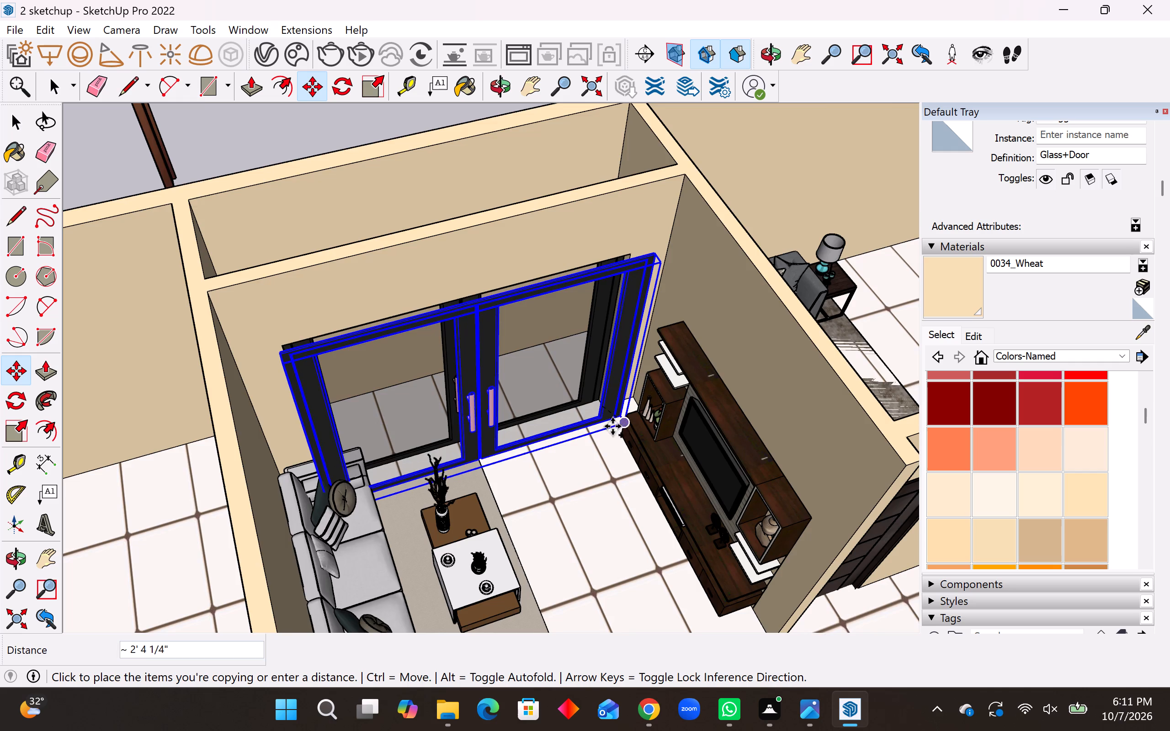
{"action": "scroll", "coordinate": [612, 426], "scroll_direction": "down", "scroll_amount": 16}
{"action": "left_click", "coordinate": [548, 211]}
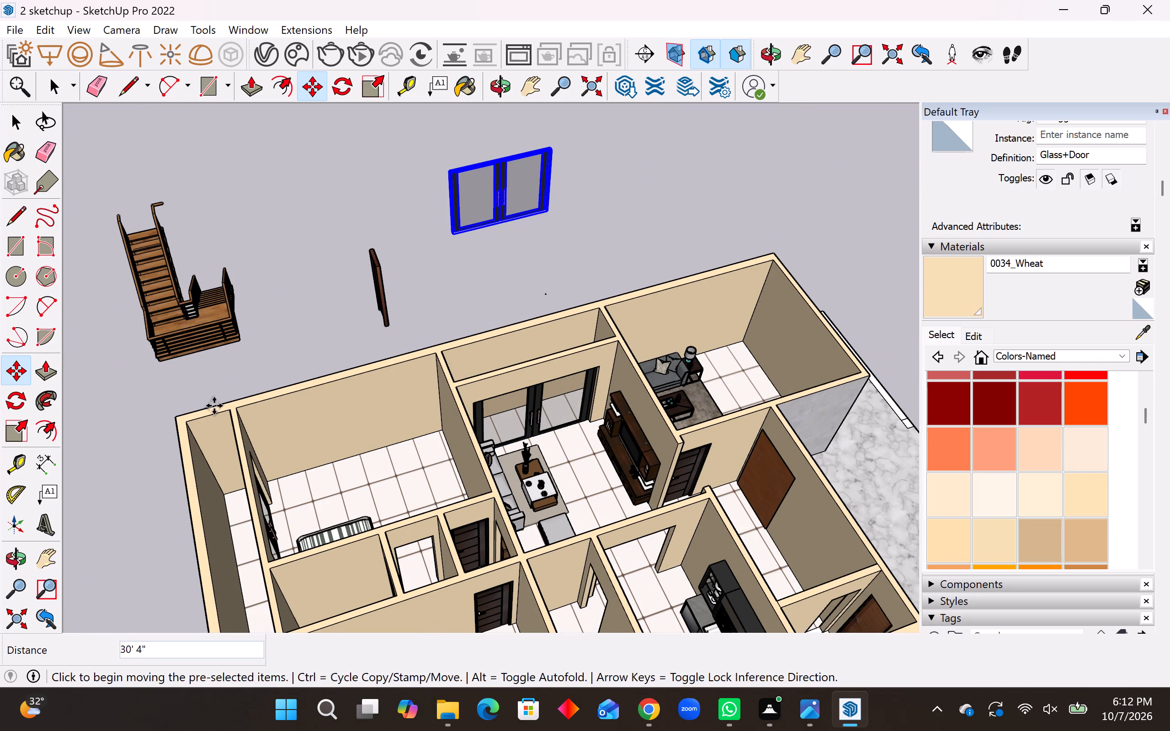
Rotate the copied double glass door 180° on the ground plane outside the house.
{"action": "left_click", "coordinate": [17, 407]}
{"action": "scroll", "coordinate": [542, 476], "scroll_direction": "down", "scroll_amount": 3}
{"action": "middle_click_drag", "start_coordinate": [645, 466], "coordinate": [439, 500]}
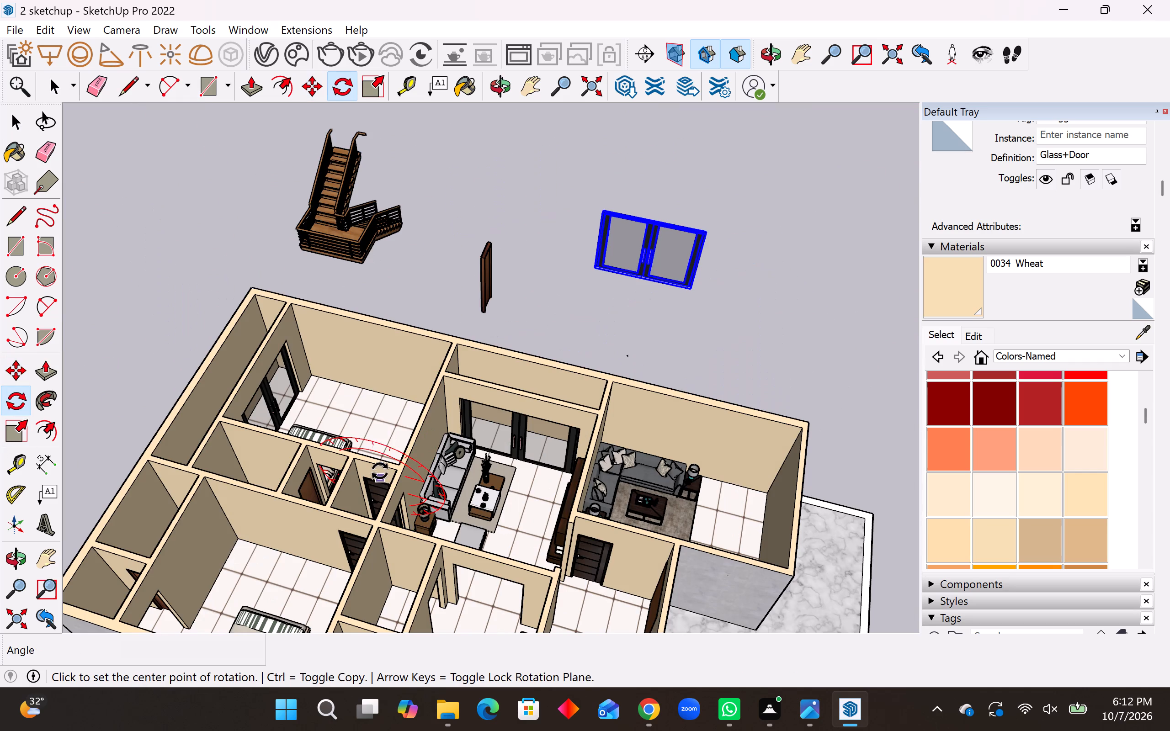
{"action": "left_click", "coordinate": [753, 321]}
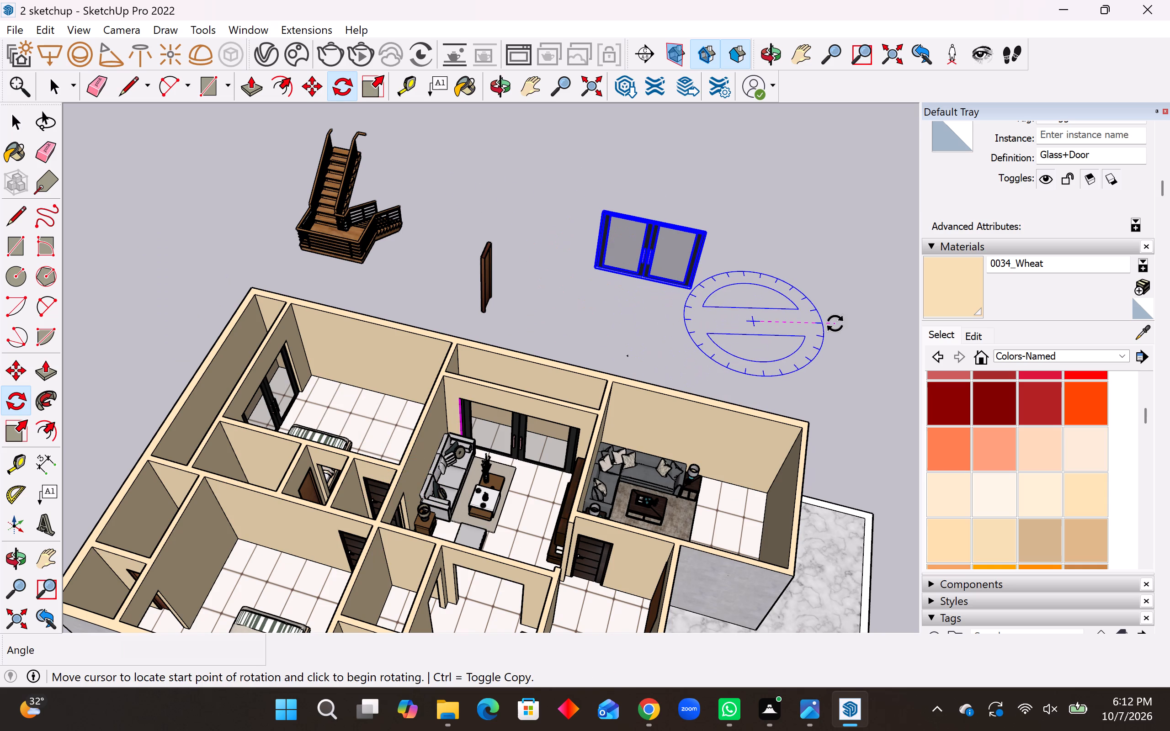
{"action": "left_click", "coordinate": [810, 345]}
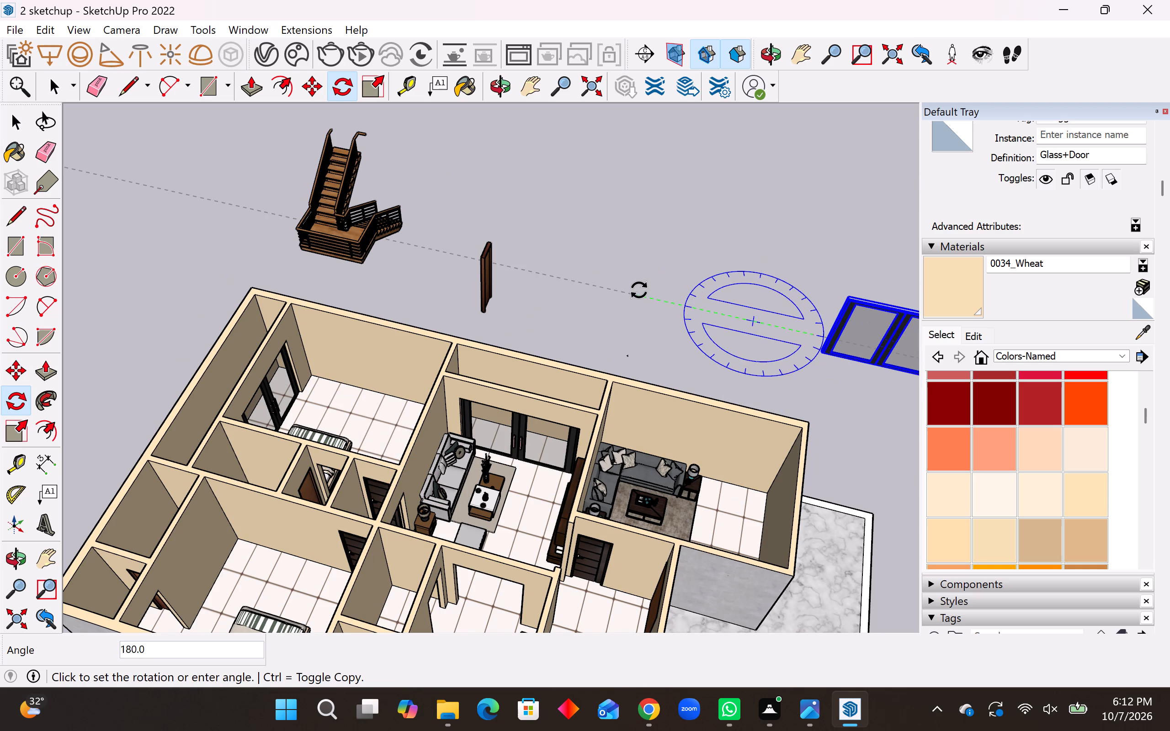
{"action": "left_click", "coordinate": [639, 290]}
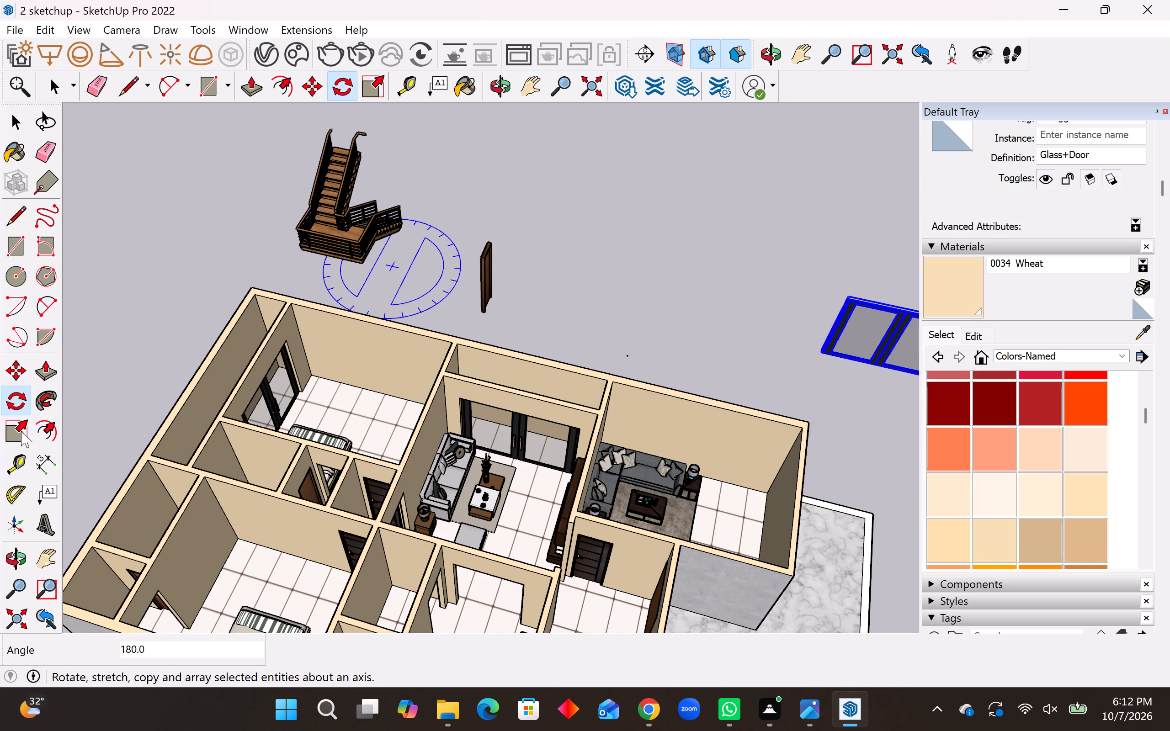
Narrow the rotated glass door along the red axis to a scale of 0.42.
{"action": "left_click", "coordinate": [21, 431]}
{"action": "scroll", "coordinate": [224, 340], "scroll_direction": "down", "scroll_amount": 4}
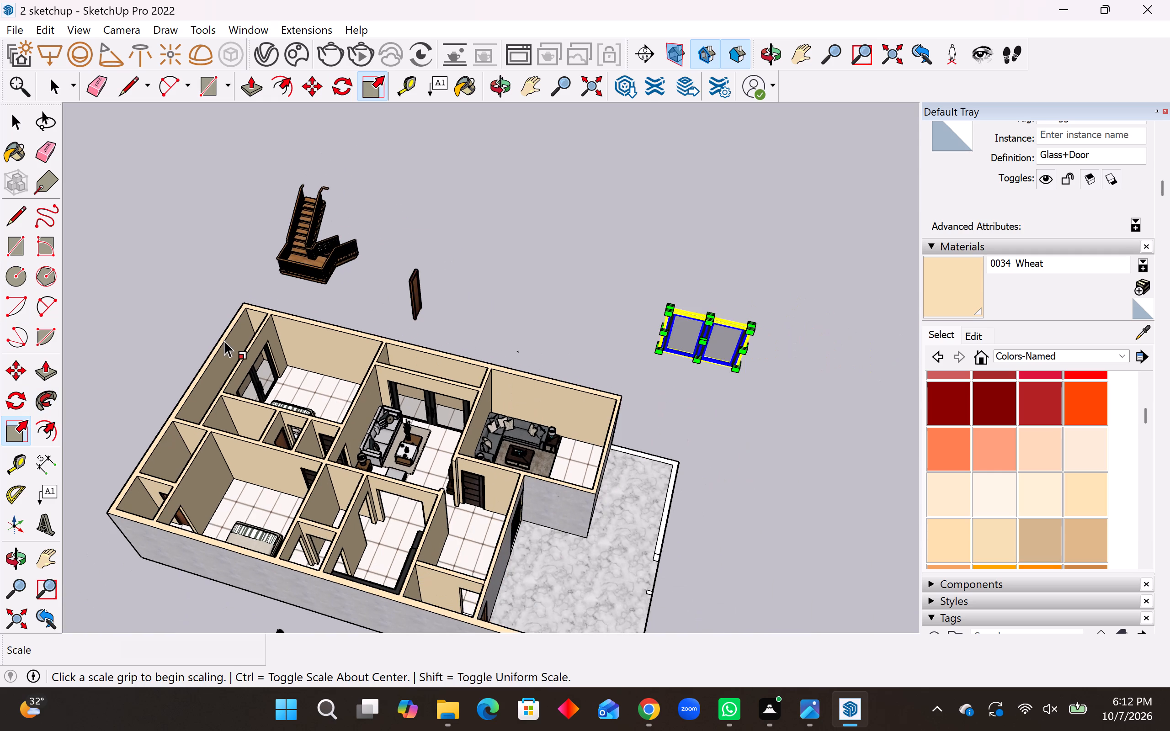
{"action": "scroll", "coordinate": [224, 340], "scroll_direction": "down", "scroll_amount": 2}
{"action": "scroll", "coordinate": [490, 388], "scroll_direction": "up", "scroll_amount": 12}
{"action": "middle_click_drag", "start_coordinate": [739, 344], "coordinate": [408, 302]}
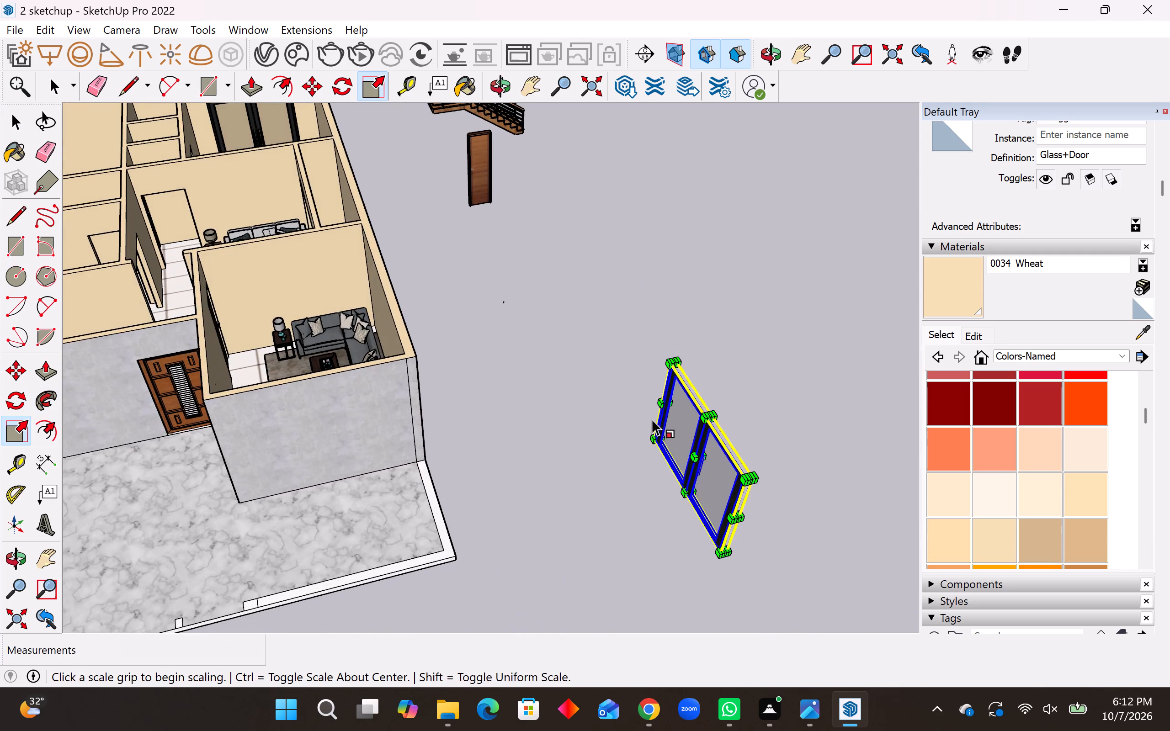
{"action": "scroll", "coordinate": [712, 479], "scroll_direction": "up", "scroll_amount": 4}
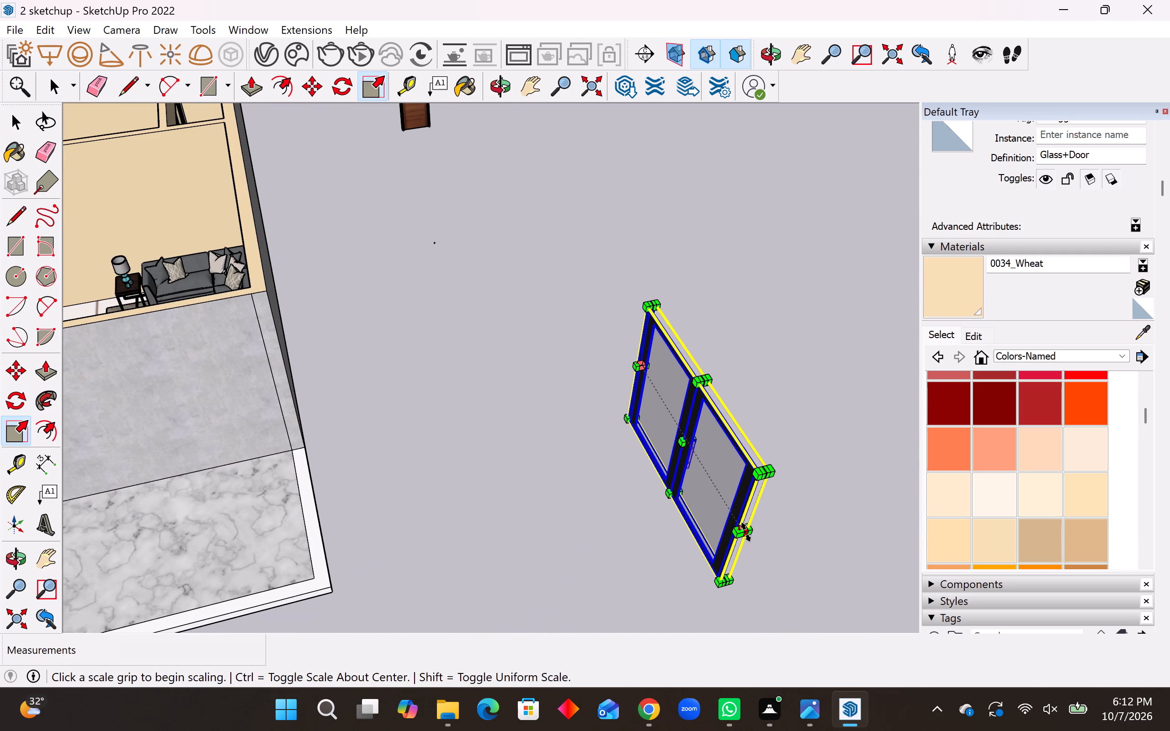
{"action": "left_click", "coordinate": [745, 532]}
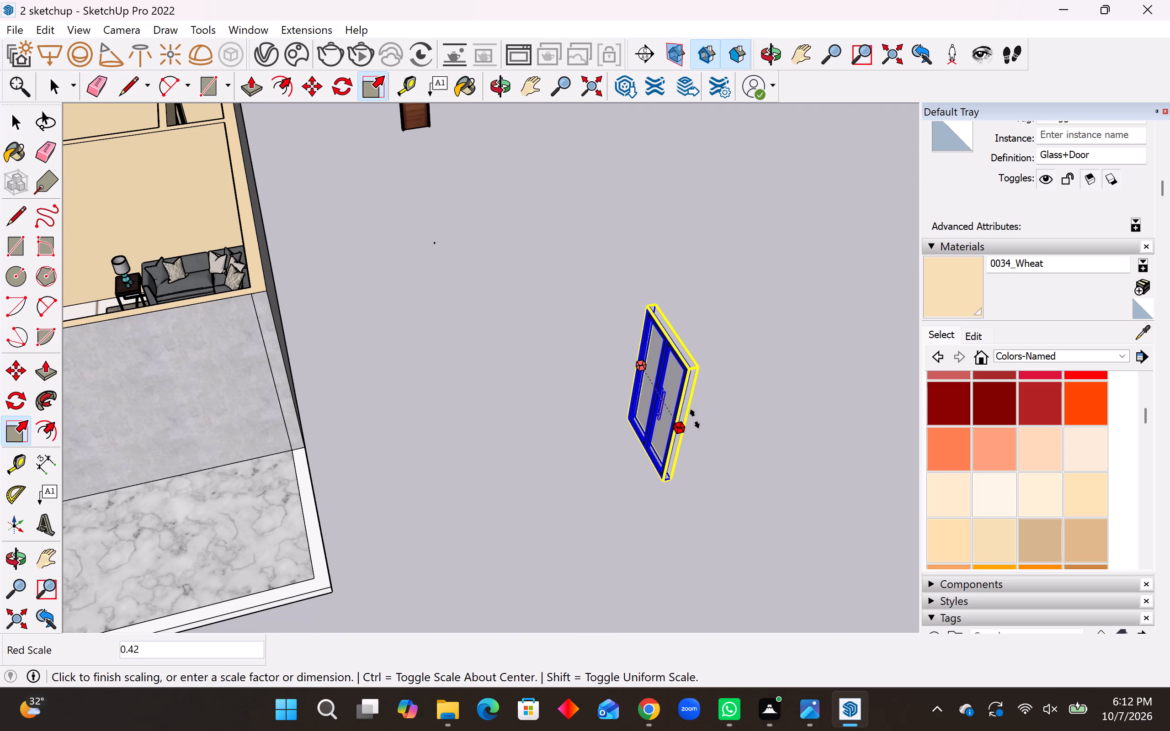
{"action": "left_click", "coordinate": [695, 419]}
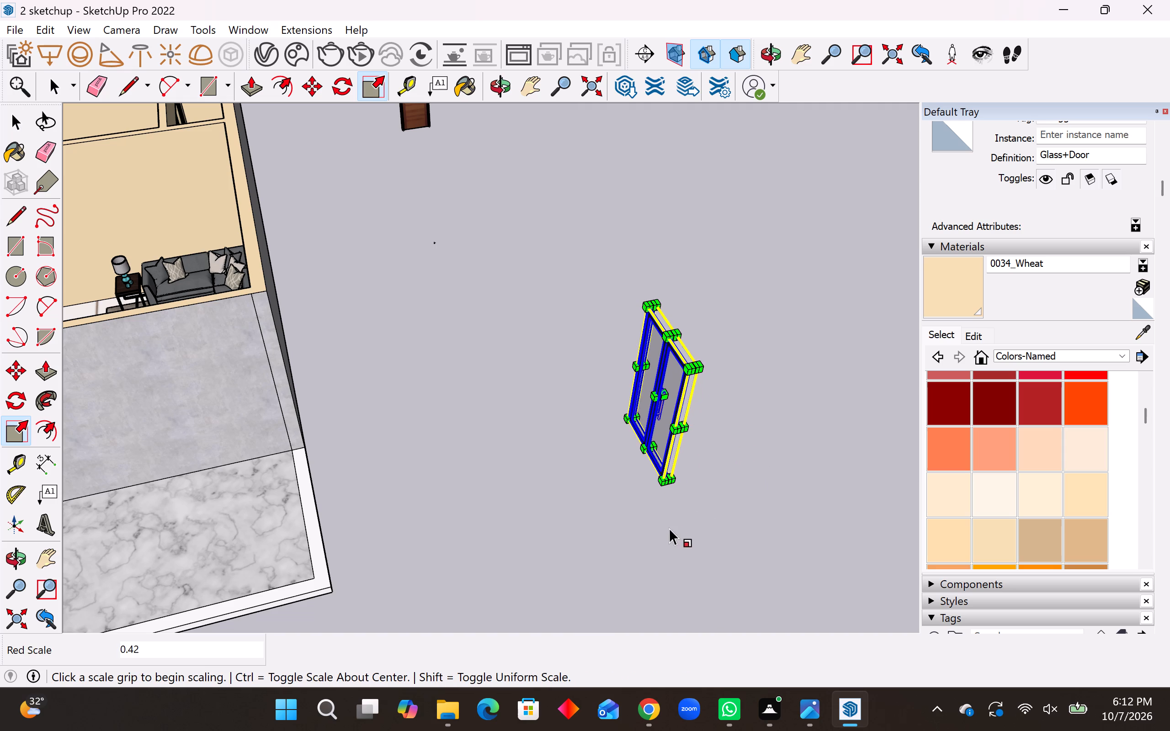
Move the narrowed glass door about 49' 7" into the lounge's kitchen-side opening, setting its bottom corner at the end nearest the entrance hall.
{"action": "middle_click_drag", "start_coordinate": [721, 479], "coordinate": [311, 476]}
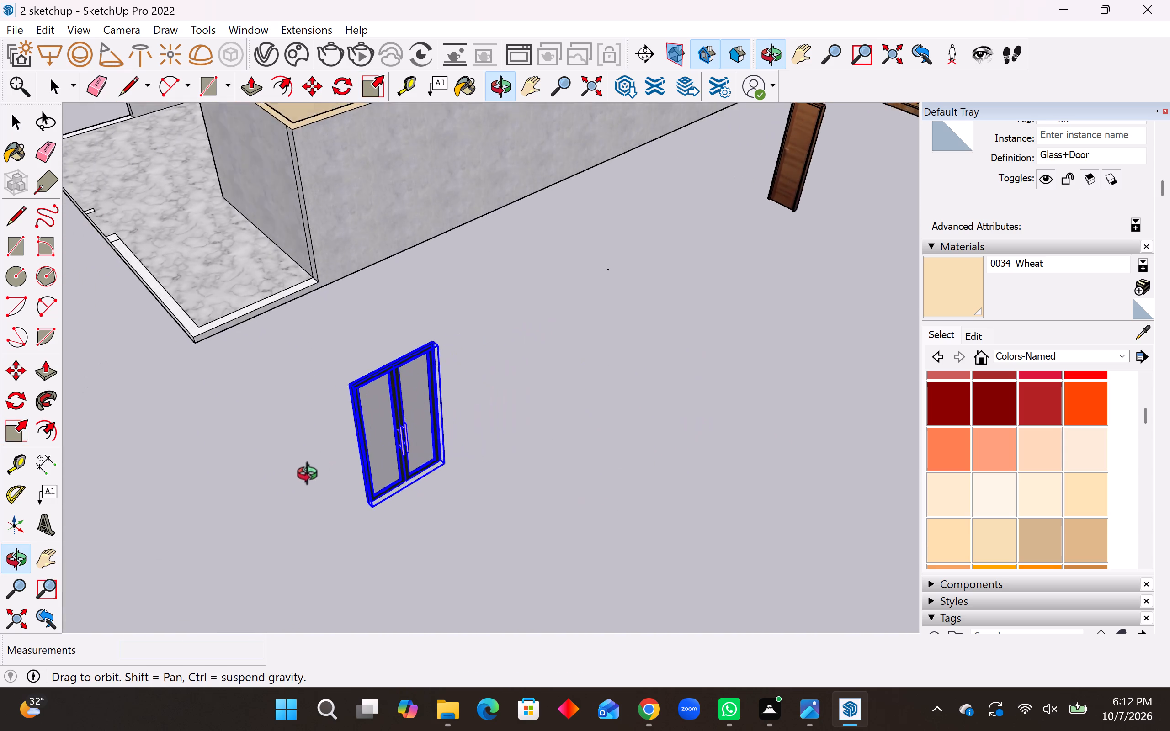
{"action": "middle_click_drag", "start_coordinate": [311, 476], "coordinate": [226, 497]}
{"action": "scroll", "coordinate": [282, 496], "scroll_direction": "up", "scroll_amount": 8}
{"action": "key", "text": "m"}
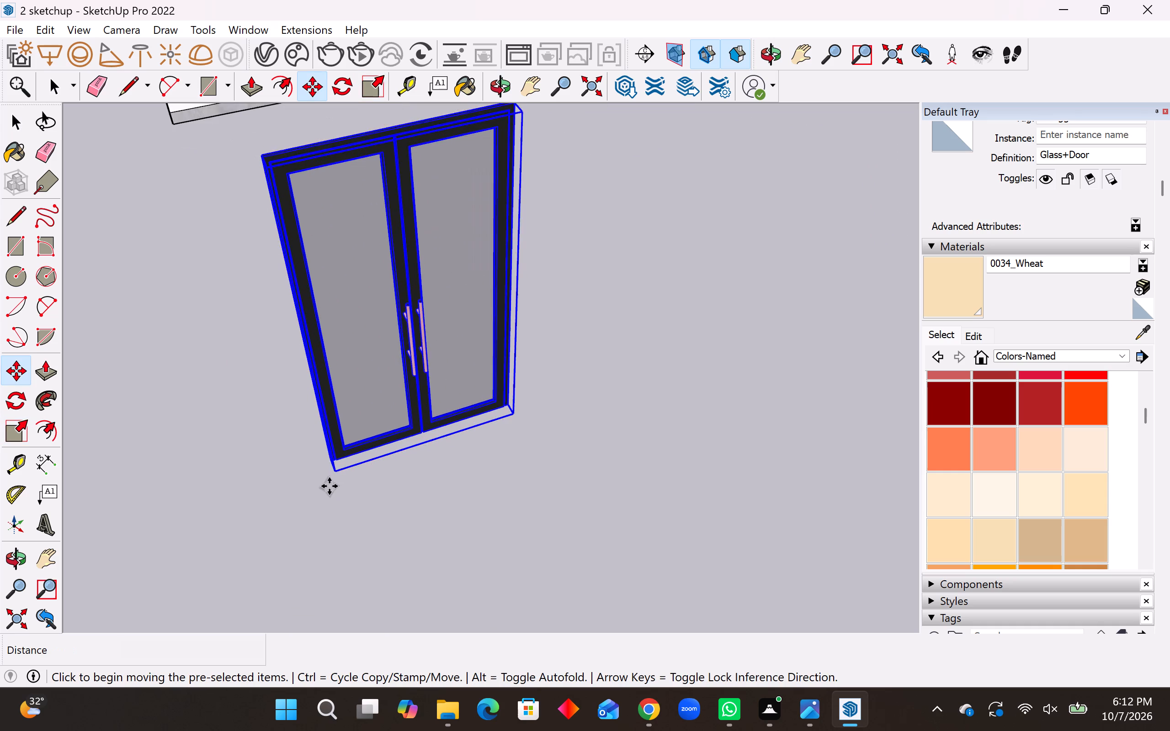
{"action": "scroll", "coordinate": [329, 486], "scroll_direction": "up", "scroll_amount": 4}
{"action": "left_click", "coordinate": [339, 464]}
{"action": "scroll", "coordinate": [447, 511], "scroll_direction": "down", "scroll_amount": 13}
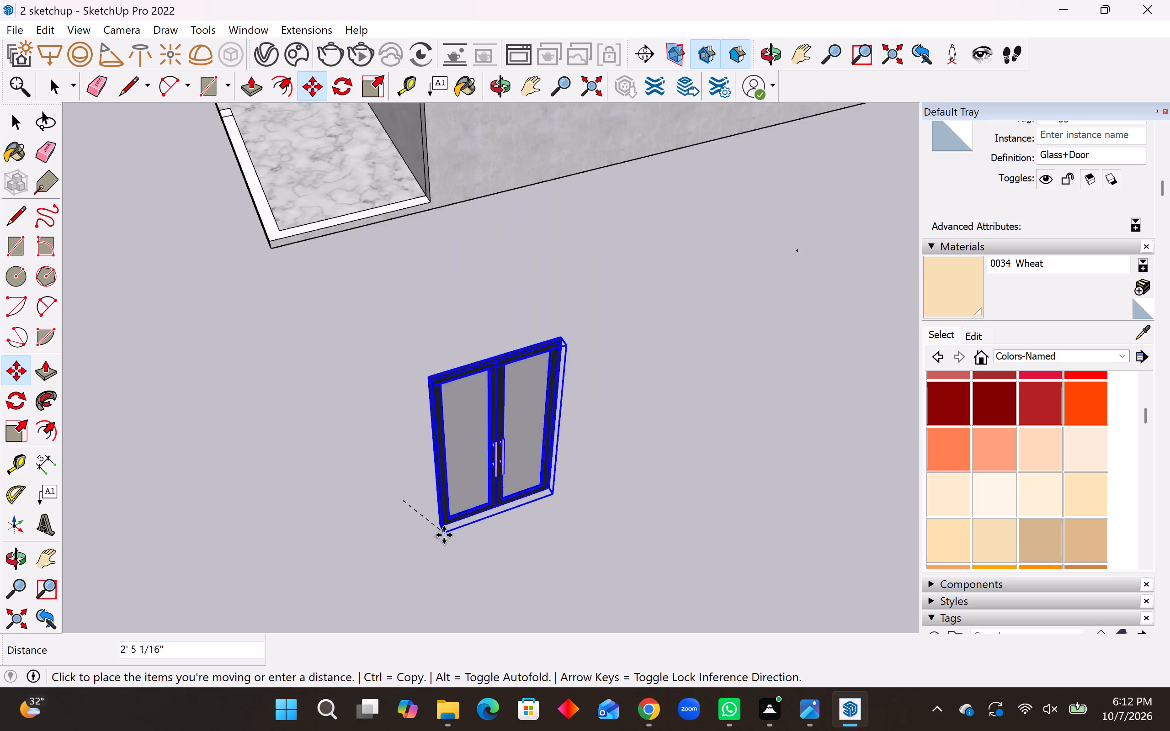
{"action": "scroll", "coordinate": [444, 535], "scroll_direction": "down", "scroll_amount": 20}
{"action": "scroll", "coordinate": [444, 535], "scroll_direction": "down", "scroll_amount": 3}
{"action": "middle_click_drag", "start_coordinate": [525, 244], "coordinate": [489, 341]}
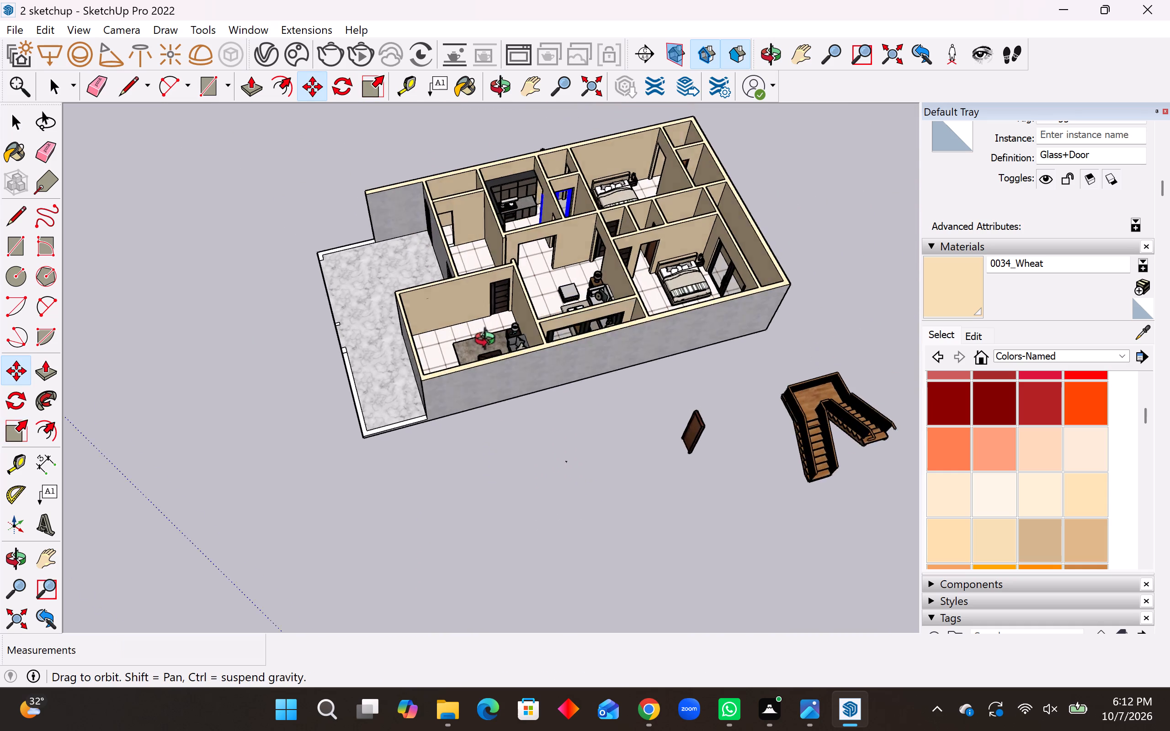
{"action": "middle_click_drag", "start_coordinate": [489, 341], "coordinate": [472, 382]}
{"action": "scroll", "coordinate": [495, 296], "scroll_direction": "up", "scroll_amount": 9}
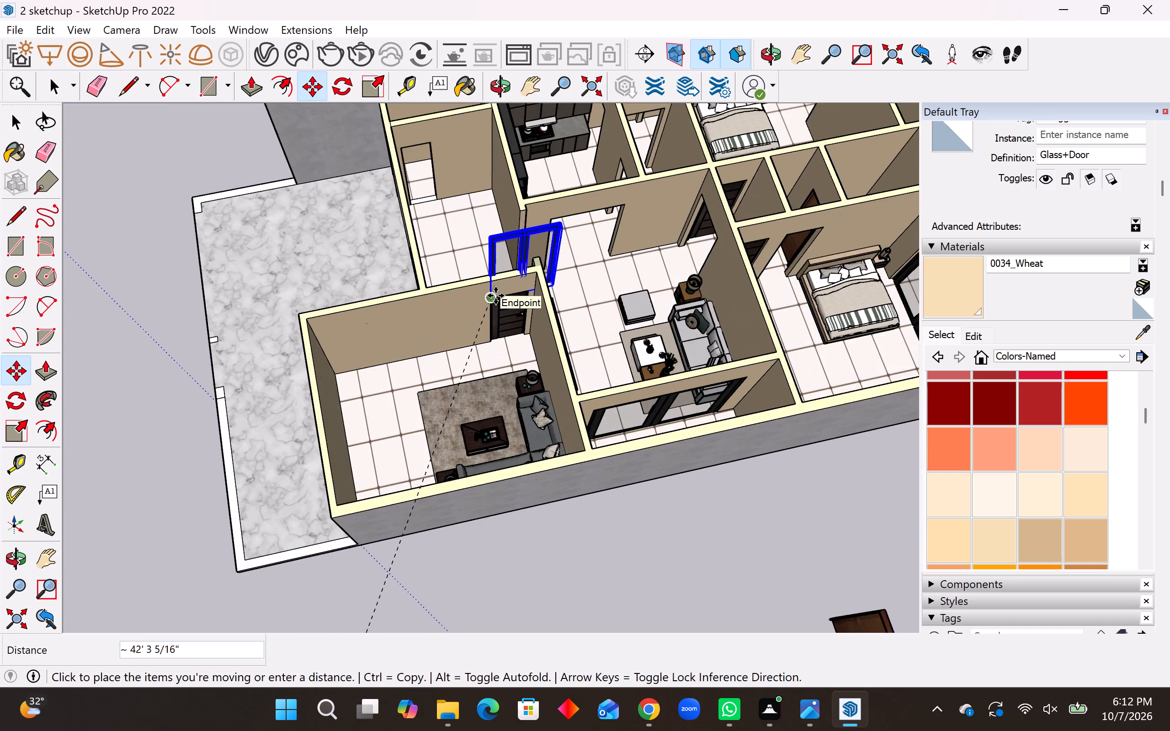
{"action": "scroll", "coordinate": [495, 296], "scroll_direction": "up", "scroll_amount": 13}
{"action": "middle_click_drag", "start_coordinate": [612, 240], "coordinate": [549, 249]}
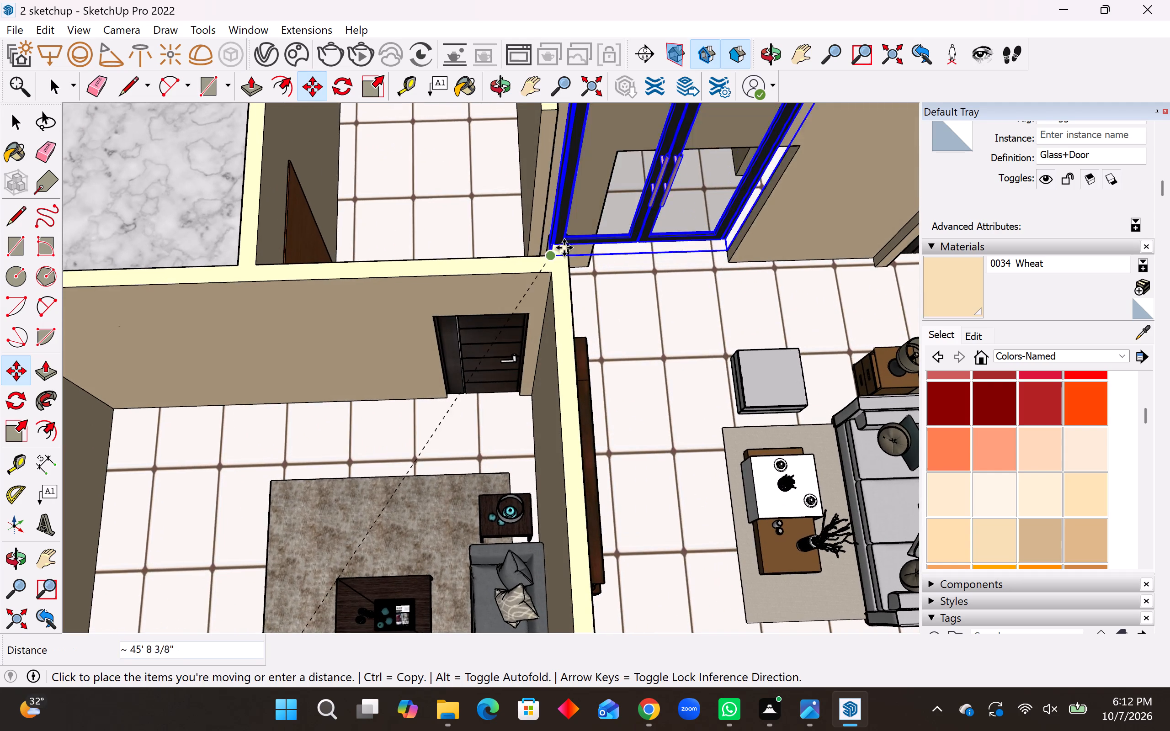
{"action": "scroll", "coordinate": [596, 257], "scroll_direction": "up", "scroll_amount": 4}
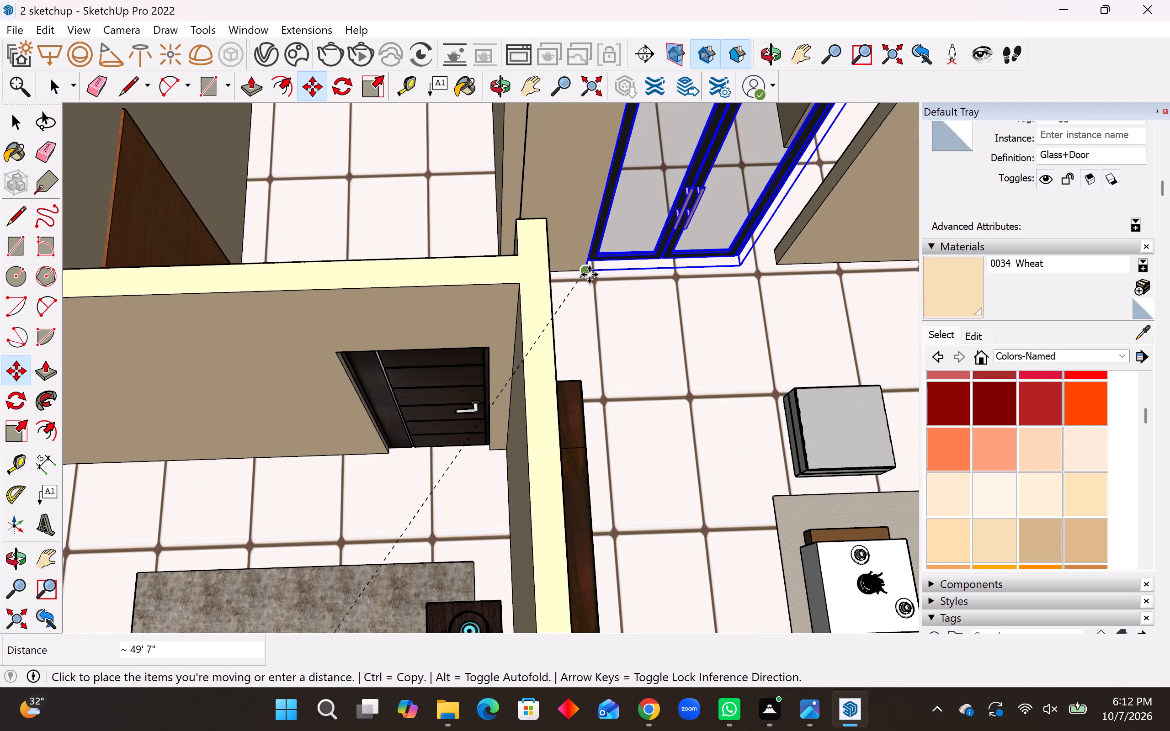
{"action": "left_click", "coordinate": [589, 275]}
Widen the glass door along red by a factor of about 1.24 to span the kitchen-side opening.
{"action": "scroll", "coordinate": [363, 379], "scroll_direction": "down", "scroll_amount": 4}
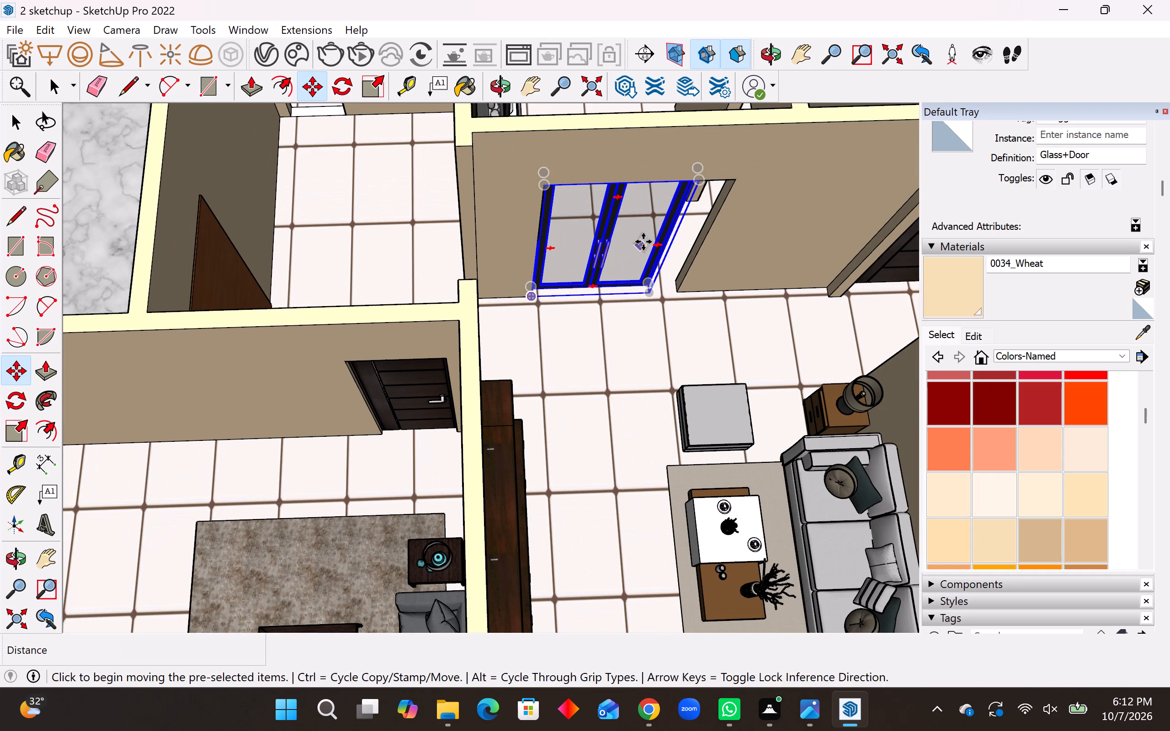
{"action": "middle_click_drag", "start_coordinate": [645, 241], "coordinate": [481, 183]}
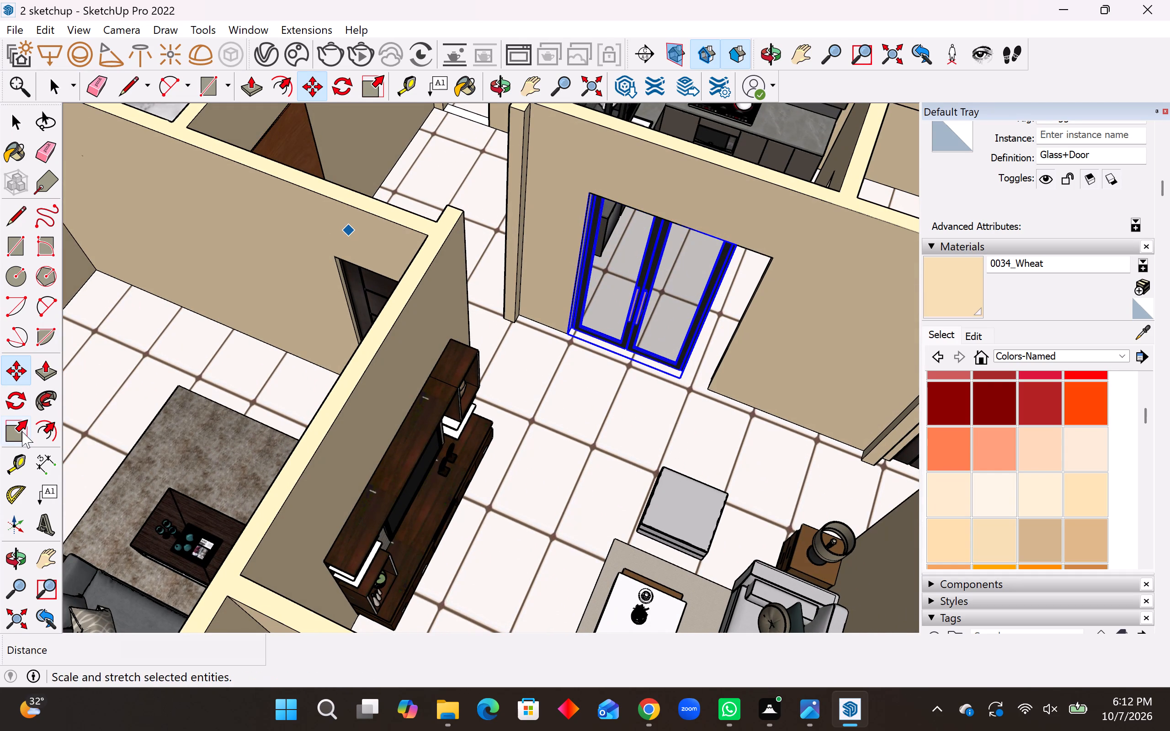
{"action": "left_click", "coordinate": [21, 431]}
{"action": "scroll", "coordinate": [748, 339], "scroll_direction": "up", "scroll_amount": 5}
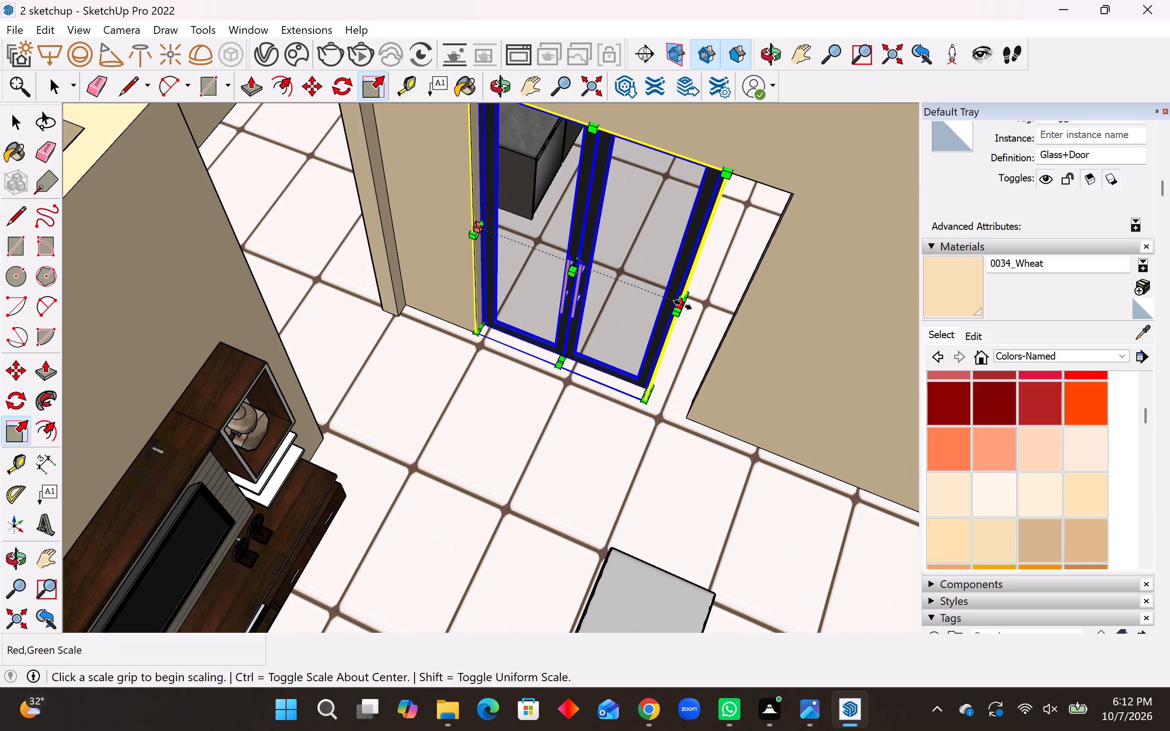
{"action": "left_click", "coordinate": [683, 305]}
{"action": "left_click", "coordinate": [730, 323]}
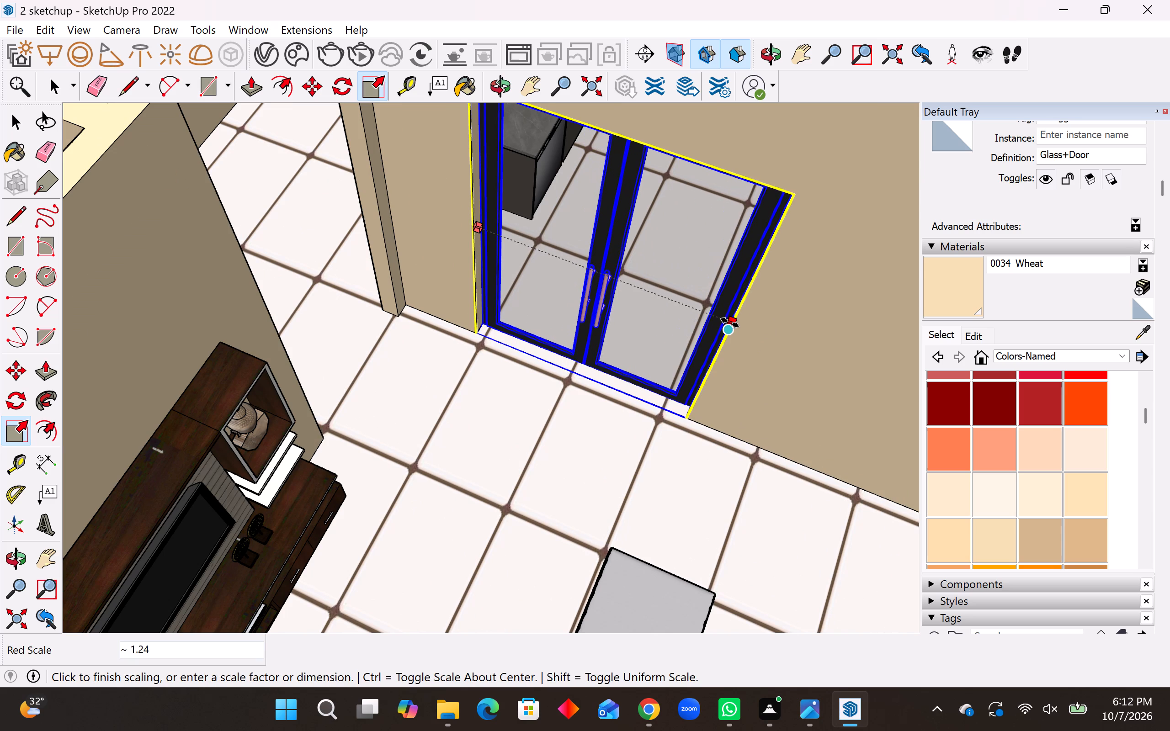
{"action": "scroll", "coordinate": [668, 418], "scroll_direction": "down", "scroll_amount": 9}
{"action": "key", "text": "space"}
Copy the wooden door in the porch wall about 24' 8" along red onto the open ground outside.
{"action": "scroll", "coordinate": [681, 405], "scroll_direction": "down", "scroll_amount": 9}
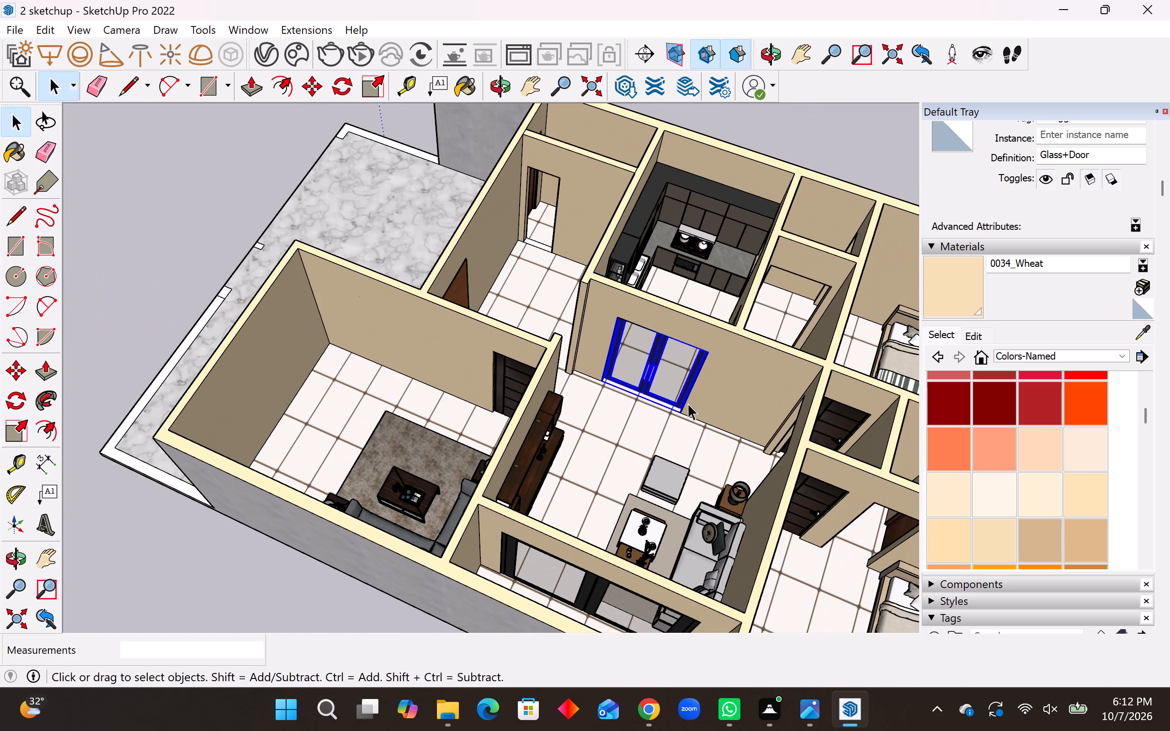
{"action": "middle_click_drag", "start_coordinate": [688, 403], "coordinate": [851, 350]}
{"action": "scroll", "coordinate": [708, 378], "scroll_direction": "down", "scroll_amount": 4}
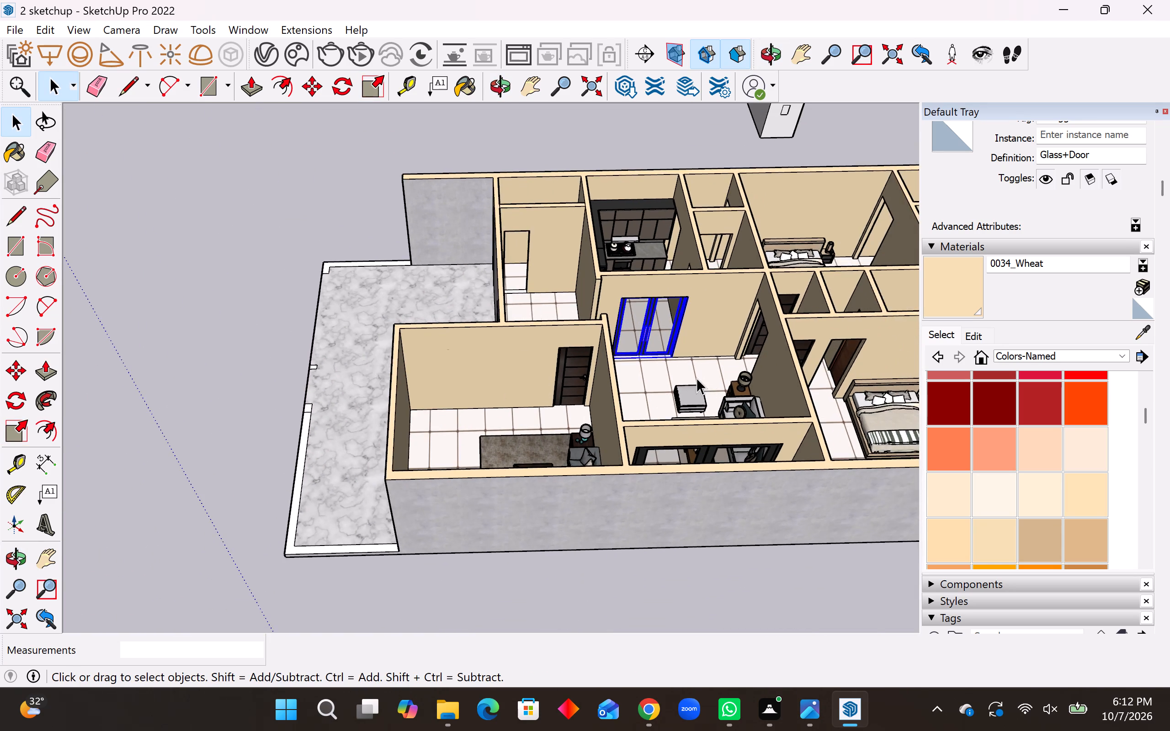
{"action": "scroll", "coordinate": [697, 378], "scroll_direction": "down", "scroll_amount": 4}
{"action": "scroll", "coordinate": [464, 269], "scroll_direction": "up", "scroll_amount": 9}
{"action": "scroll", "coordinate": [578, 289], "scroll_direction": "up", "scroll_amount": 4}
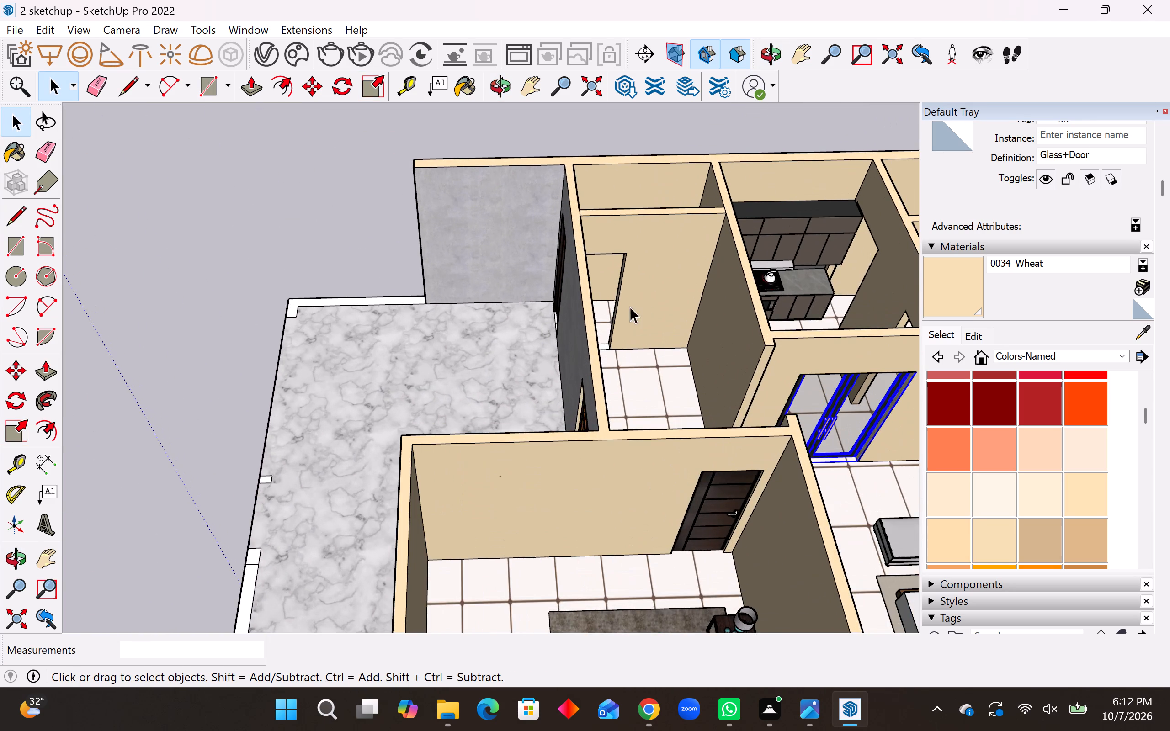
{"action": "scroll", "coordinate": [630, 307], "scroll_direction": "up", "scroll_amount": 1}
{"action": "middle_click_drag", "start_coordinate": [630, 307], "coordinate": [595, 347]}
{"action": "middle_click_drag", "start_coordinate": [465, 302], "coordinate": [737, 278]}
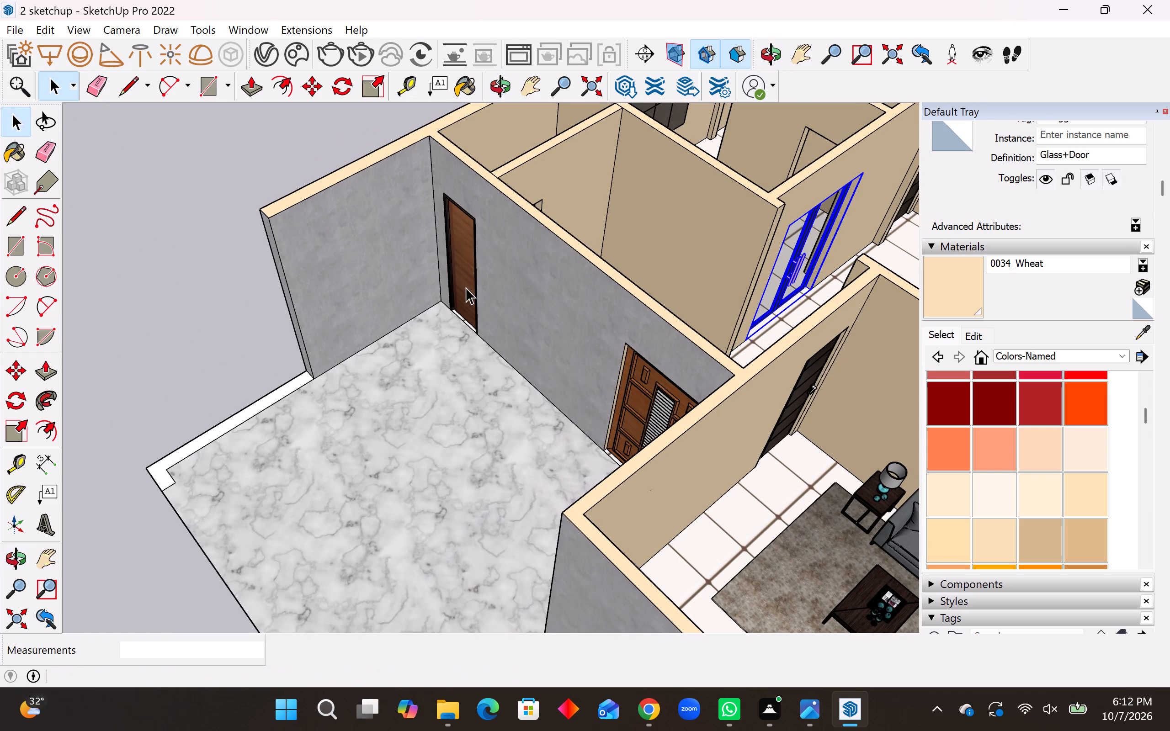
{"action": "left_click", "coordinate": [466, 287]}
{"action": "key", "text": "m"}
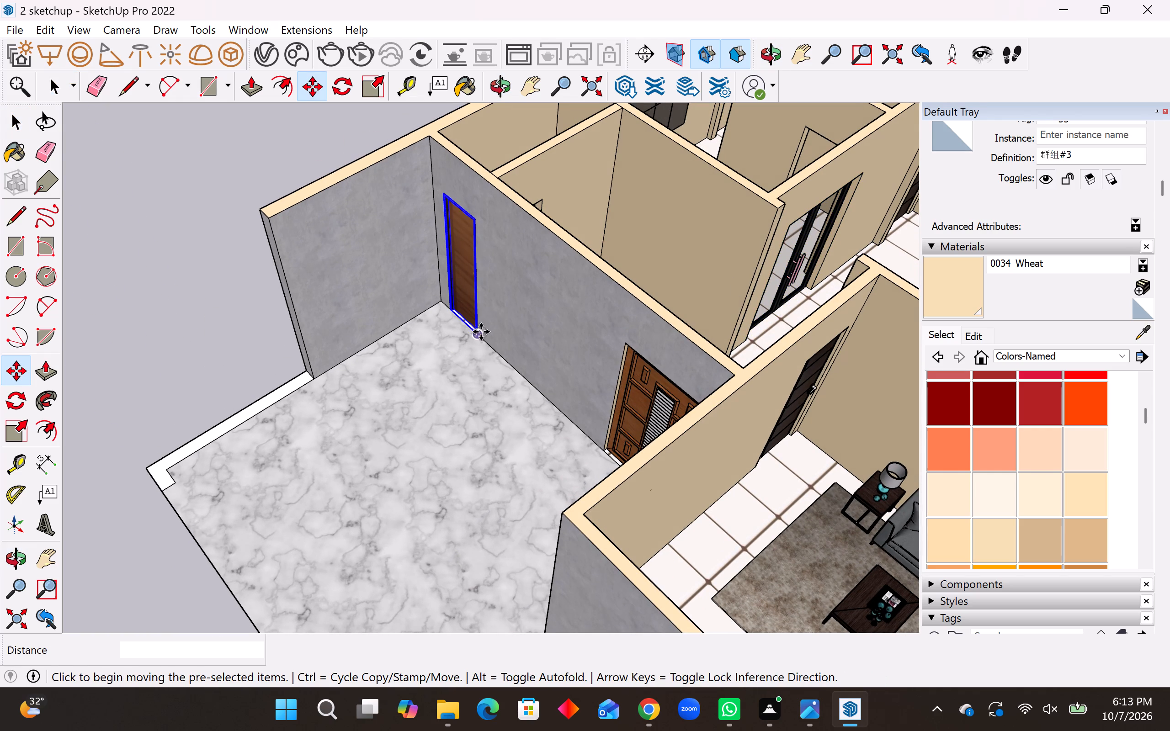
{"action": "left_click", "coordinate": [478, 332]}
{"action": "scroll", "coordinate": [498, 382], "scroll_direction": "down", "scroll_amount": 10}
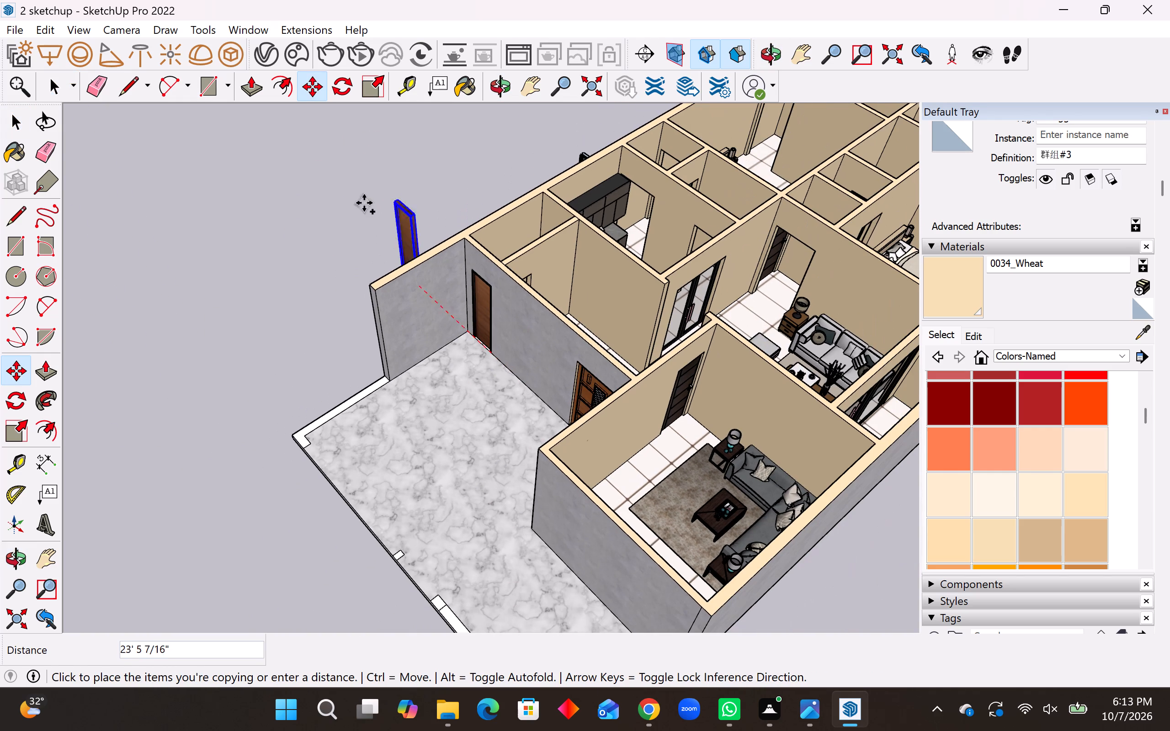
{"action": "left_click", "coordinate": [362, 202]}
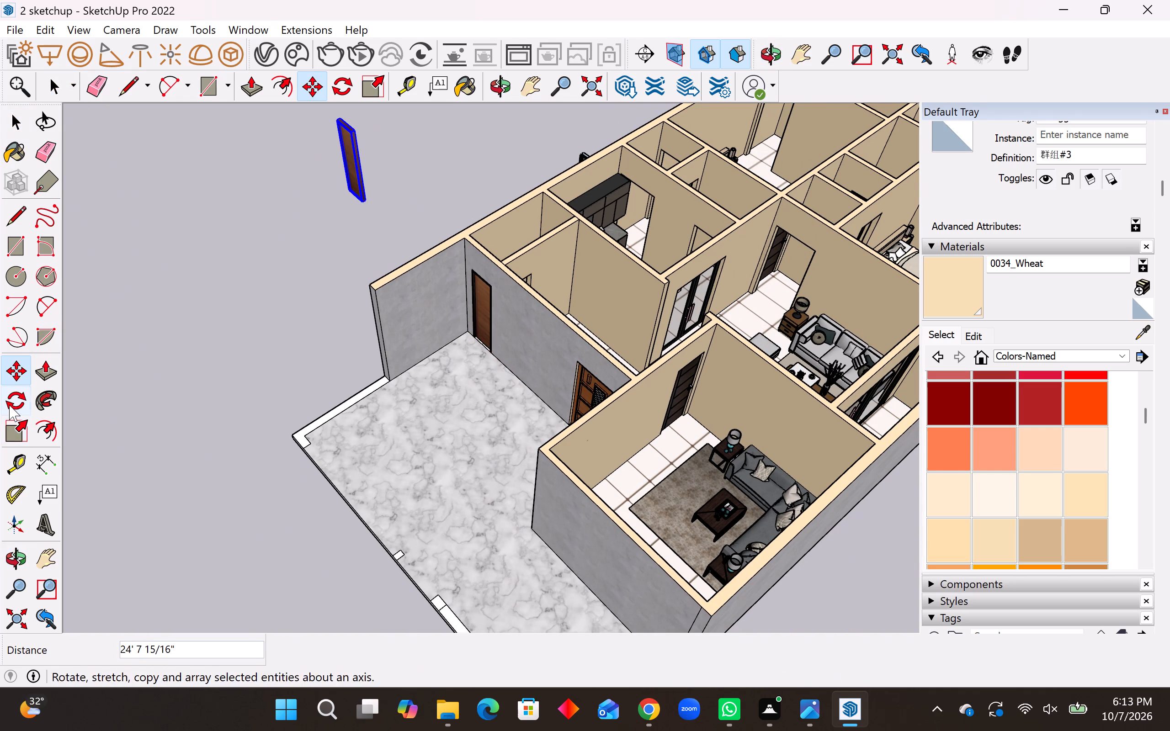
Rotate the copied wooden door 90° on the ground plane.
{"action": "left_click", "coordinate": [9, 405]}
{"action": "left_click", "coordinate": [249, 268]}
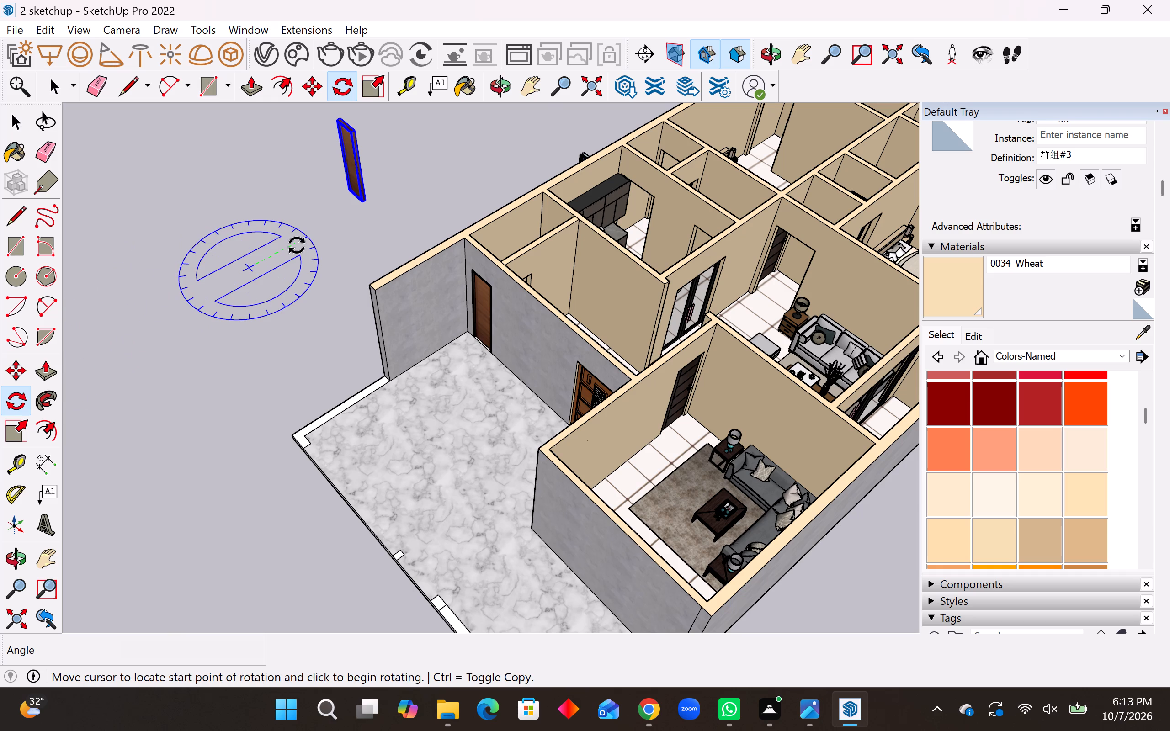
{"action": "left_click", "coordinate": [297, 245]}
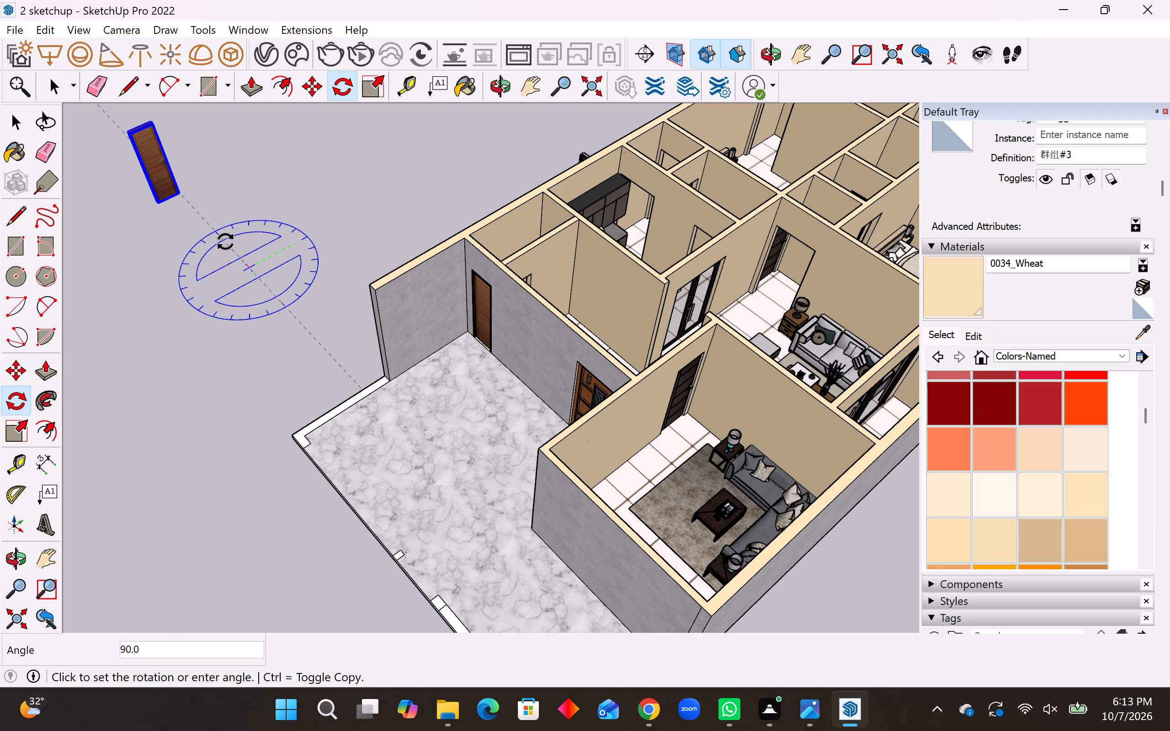
{"action": "left_click", "coordinate": [223, 239]}
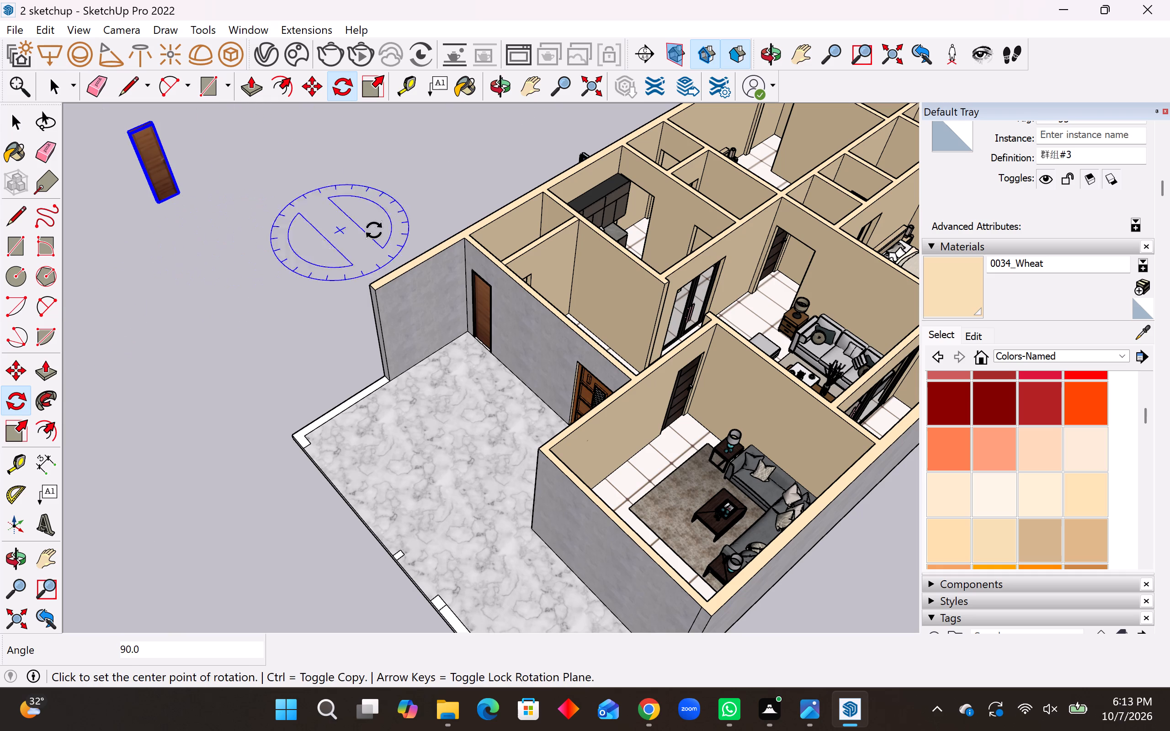
Move the rotated wooden door about 42' into the doorway in the entrance hall's end wall, and clear the selection.
{"action": "key", "text": "m"}
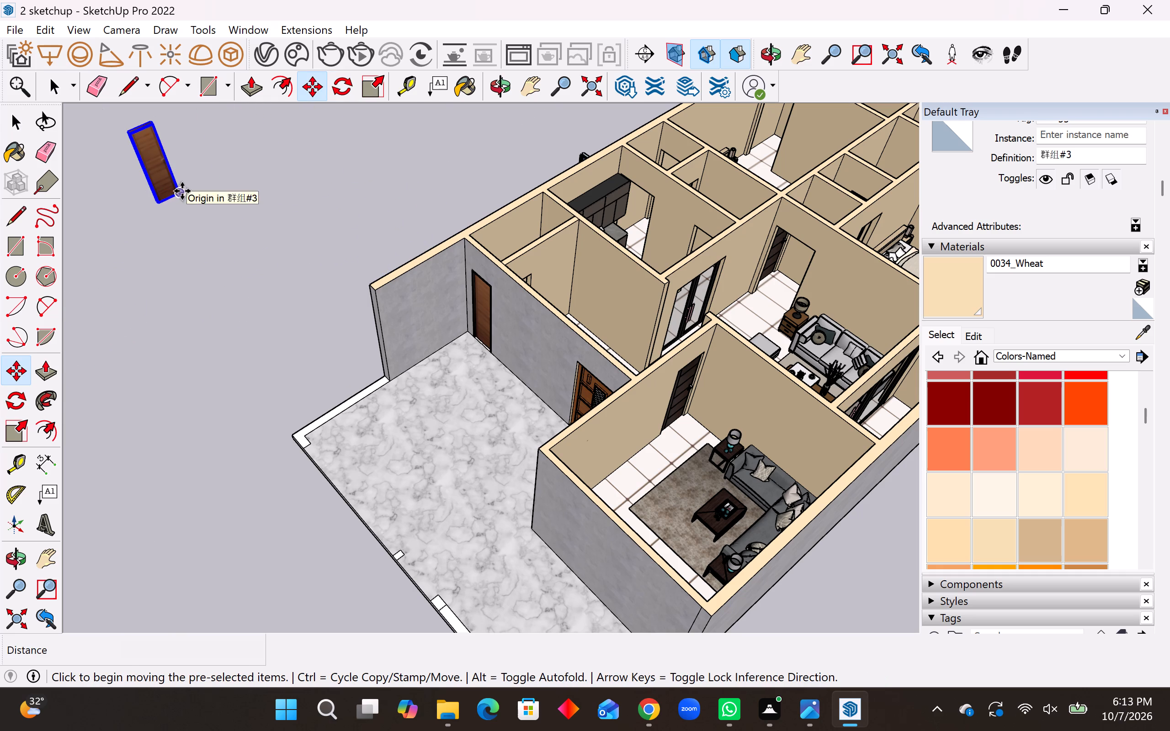
{"action": "left_click", "coordinate": [181, 194]}
{"action": "middle_click_drag", "start_coordinate": [567, 251], "coordinate": [372, 320]}
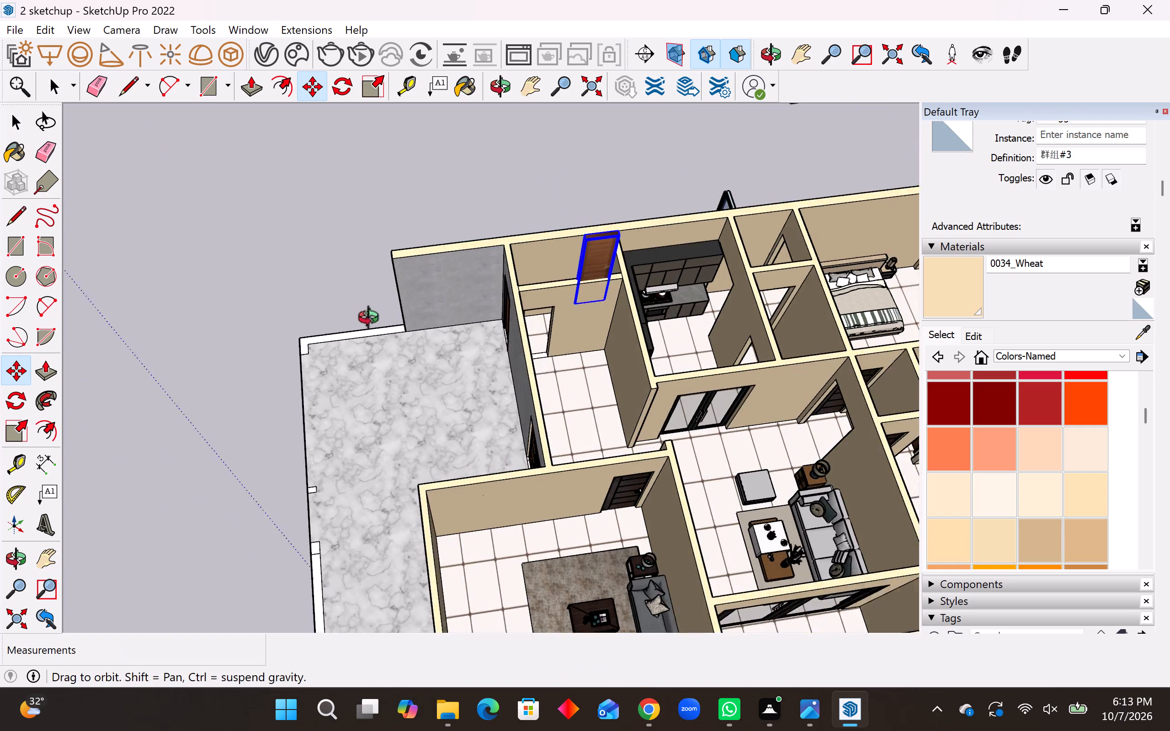
{"action": "middle_click_drag", "start_coordinate": [372, 320], "coordinate": [341, 318]}
{"action": "scroll", "coordinate": [537, 373], "scroll_direction": "up", "scroll_amount": 17}
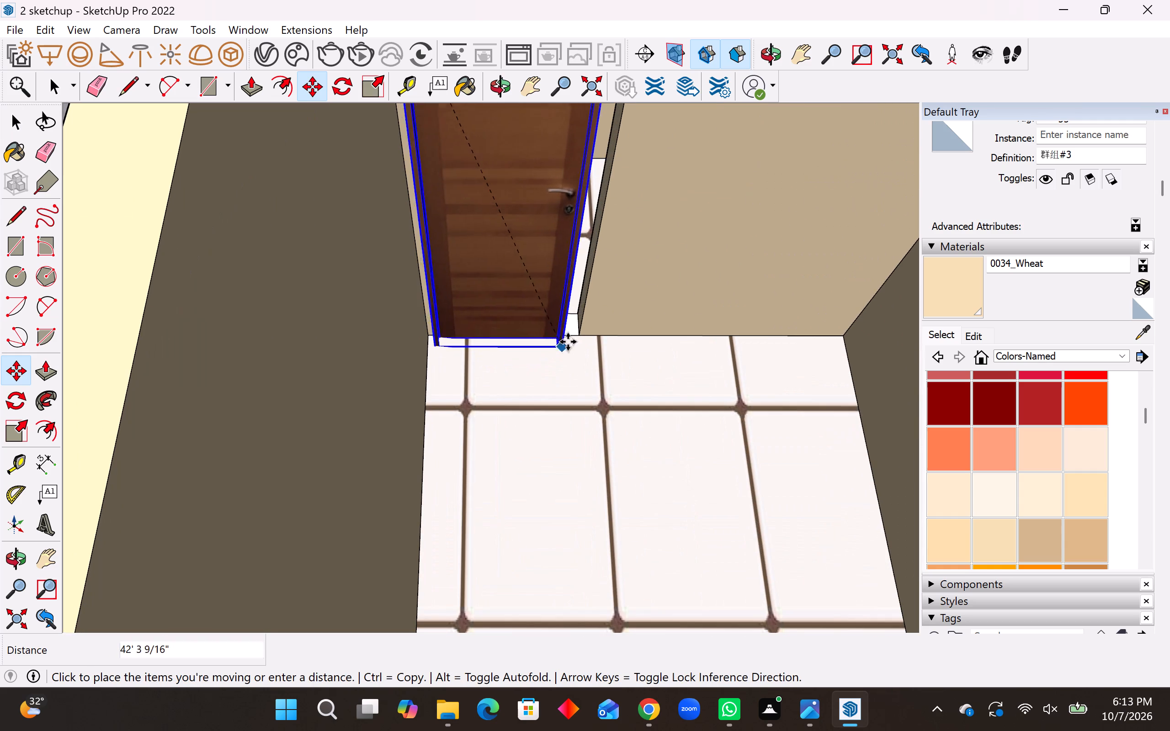
{"action": "left_click", "coordinate": [575, 333]}
{"action": "scroll", "coordinate": [547, 418], "scroll_direction": "down", "scroll_amount": 11}
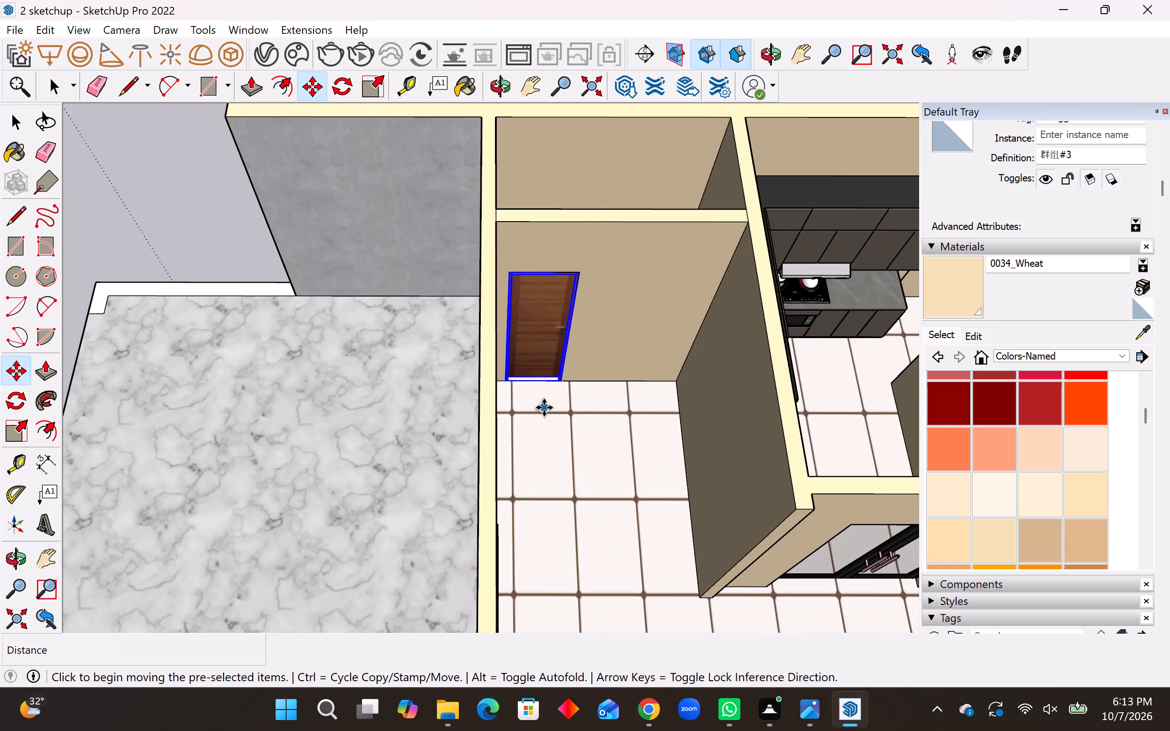
{"action": "scroll", "coordinate": [544, 408], "scroll_direction": "down", "scroll_amount": 7}
{"action": "key", "text": "space"}
{"action": "left_click", "coordinate": [472, 194]}
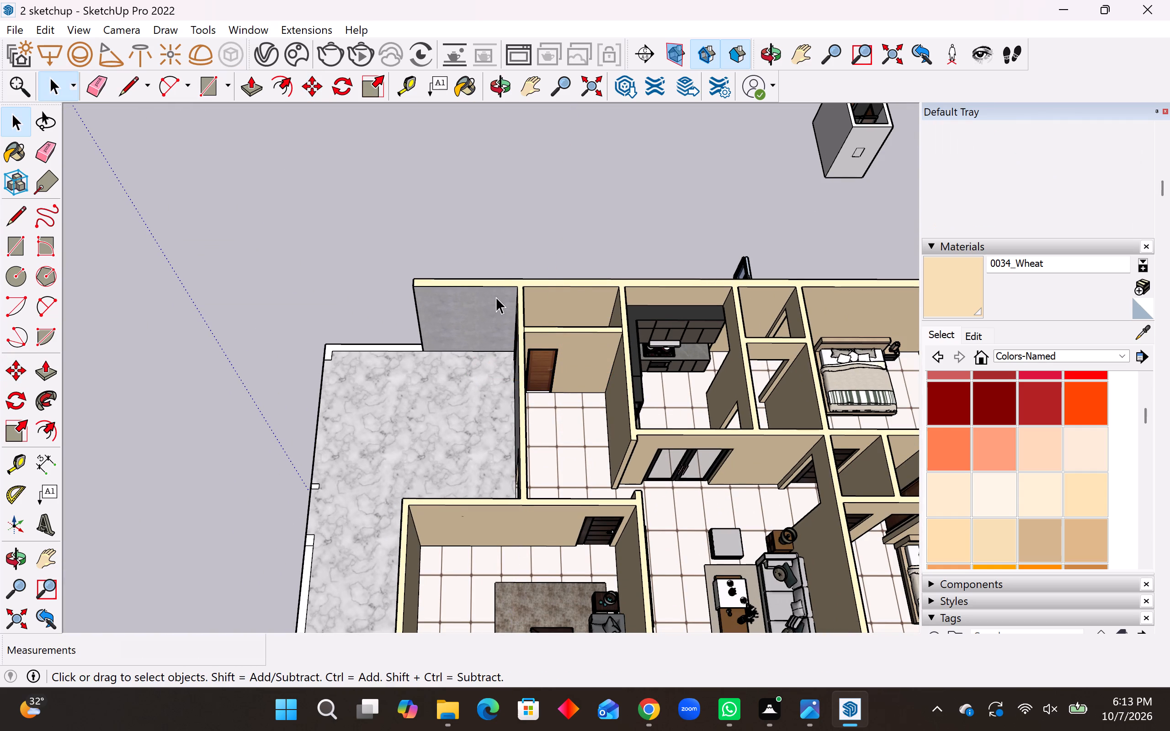
Examine the bedrooms, kitchen, lounge and entrance hall from several angles to check the placed doors and remaining openings.
{"action": "scroll", "coordinate": [453, 252], "scroll_direction": "down", "scroll_amount": 12}
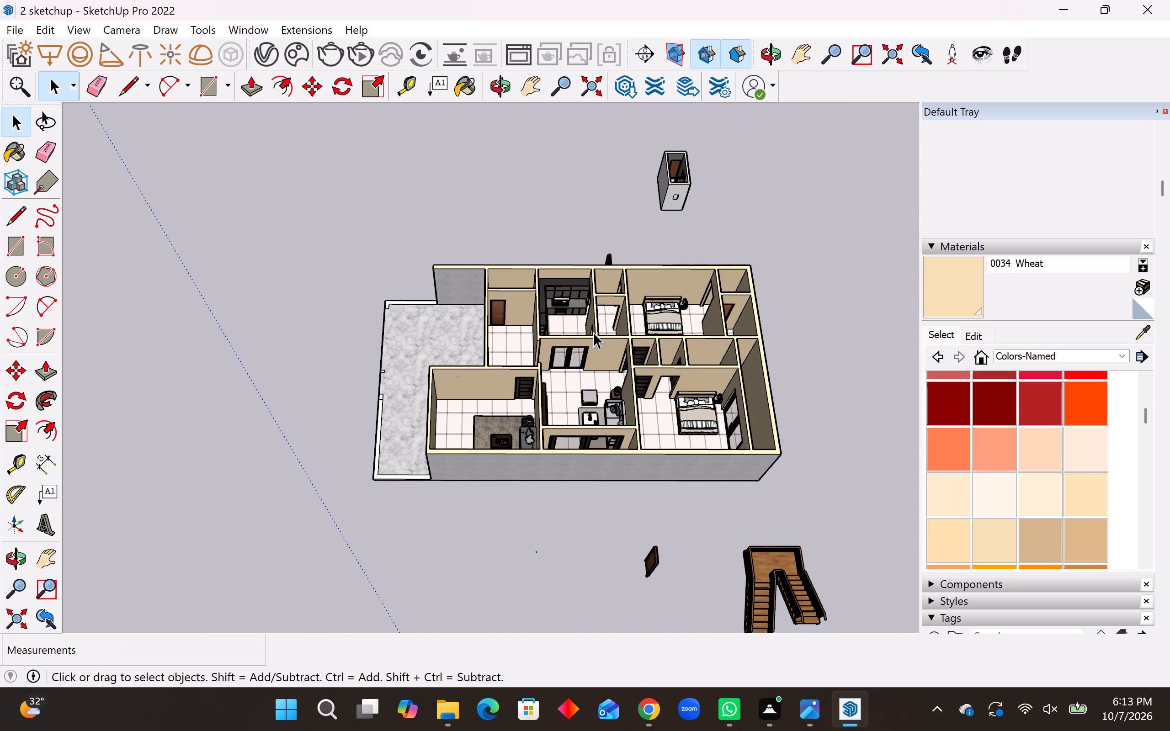
{"action": "middle_click_drag", "start_coordinate": [599, 339], "coordinate": [891, 390]}
{"action": "scroll", "coordinate": [539, 257], "scroll_direction": "up", "scroll_amount": 5}
{"action": "scroll", "coordinate": [586, 281], "scroll_direction": "up", "scroll_amount": 1}
{"action": "middle_click_drag", "start_coordinate": [591, 282], "coordinate": [603, 289]}
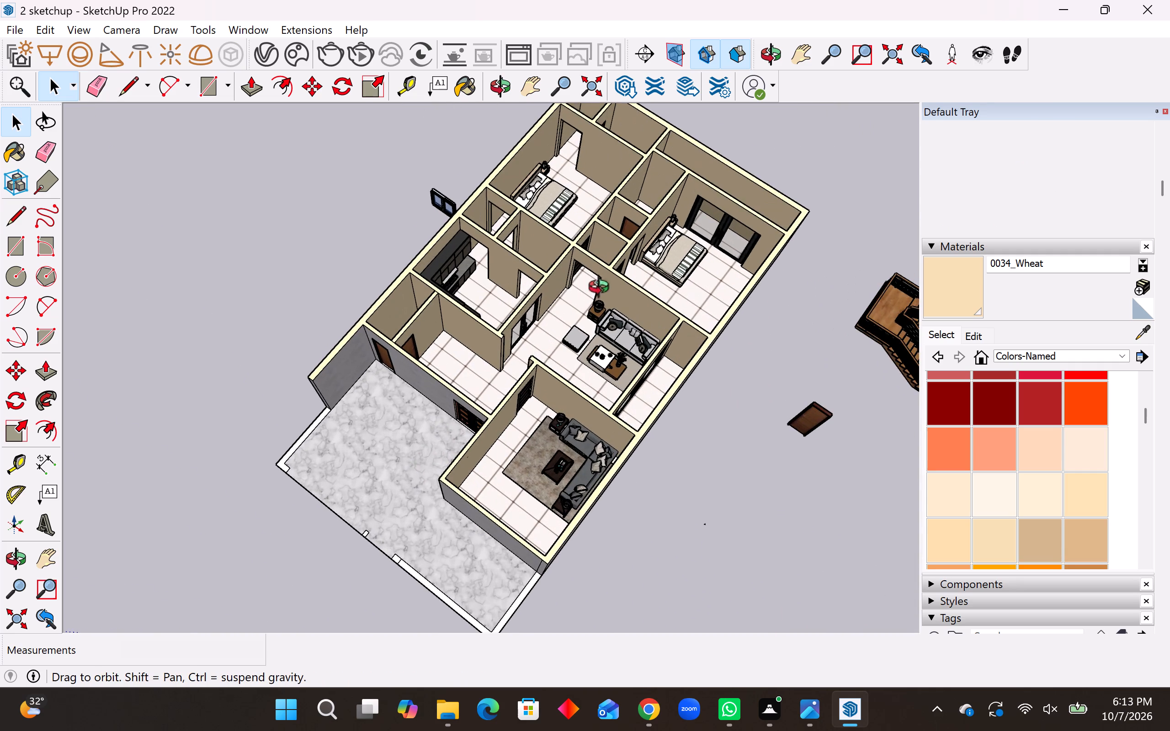
{"action": "middle_click_drag", "start_coordinate": [603, 289], "coordinate": [765, 319]}
{"action": "scroll", "coordinate": [752, 331], "scroll_direction": "down", "scroll_amount": 10}
{"action": "middle_click_drag", "start_coordinate": [673, 326], "coordinate": [597, 211]}
{"action": "scroll", "coordinate": [673, 326], "scroll_direction": "up", "scroll_amount": 1}
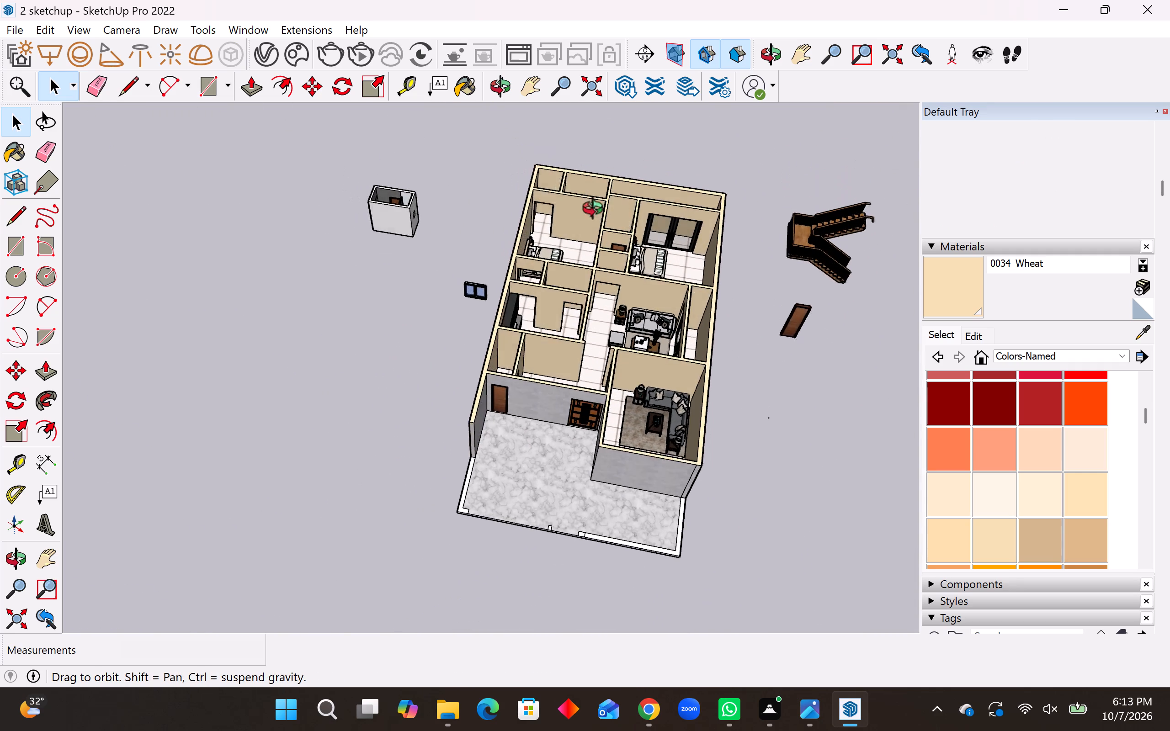
{"action": "middle_click_drag", "start_coordinate": [597, 211], "coordinate": [631, 214]}
{"action": "scroll", "coordinate": [542, 215], "scroll_direction": "up", "scroll_amount": 10}
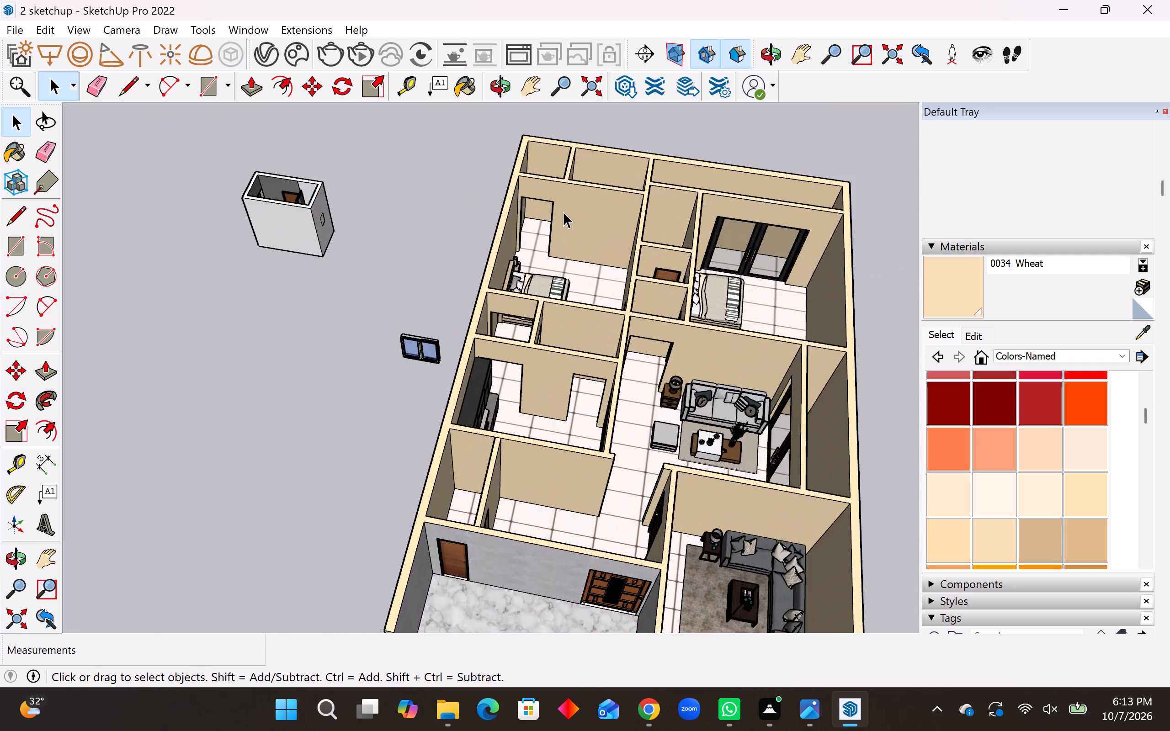
{"action": "scroll", "coordinate": [563, 212], "scroll_direction": "up", "scroll_amount": 5}
{"action": "middle_click_drag", "start_coordinate": [569, 240], "coordinate": [647, 260]}
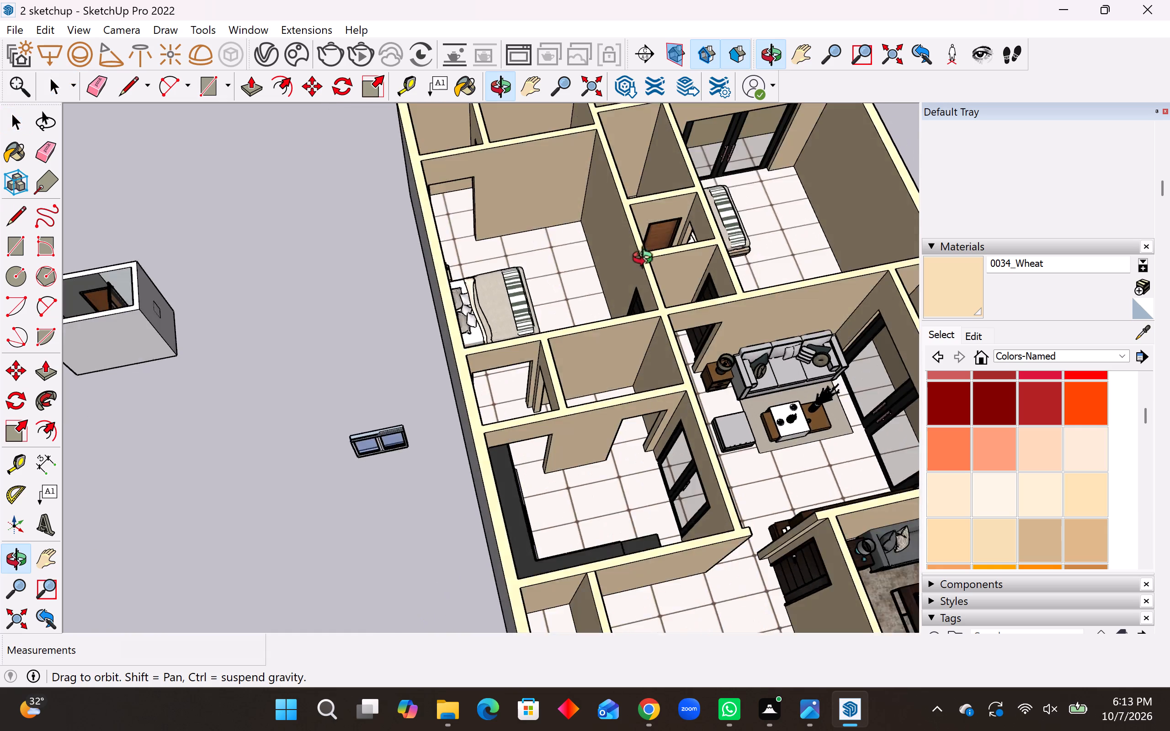
{"action": "middle_click_drag", "start_coordinate": [647, 260], "coordinate": [533, 185]}
{"action": "scroll", "coordinate": [786, 250], "scroll_direction": "up", "scroll_amount": 3}
{"action": "scroll", "coordinate": [738, 269], "scroll_direction": "down", "scroll_amount": 5}
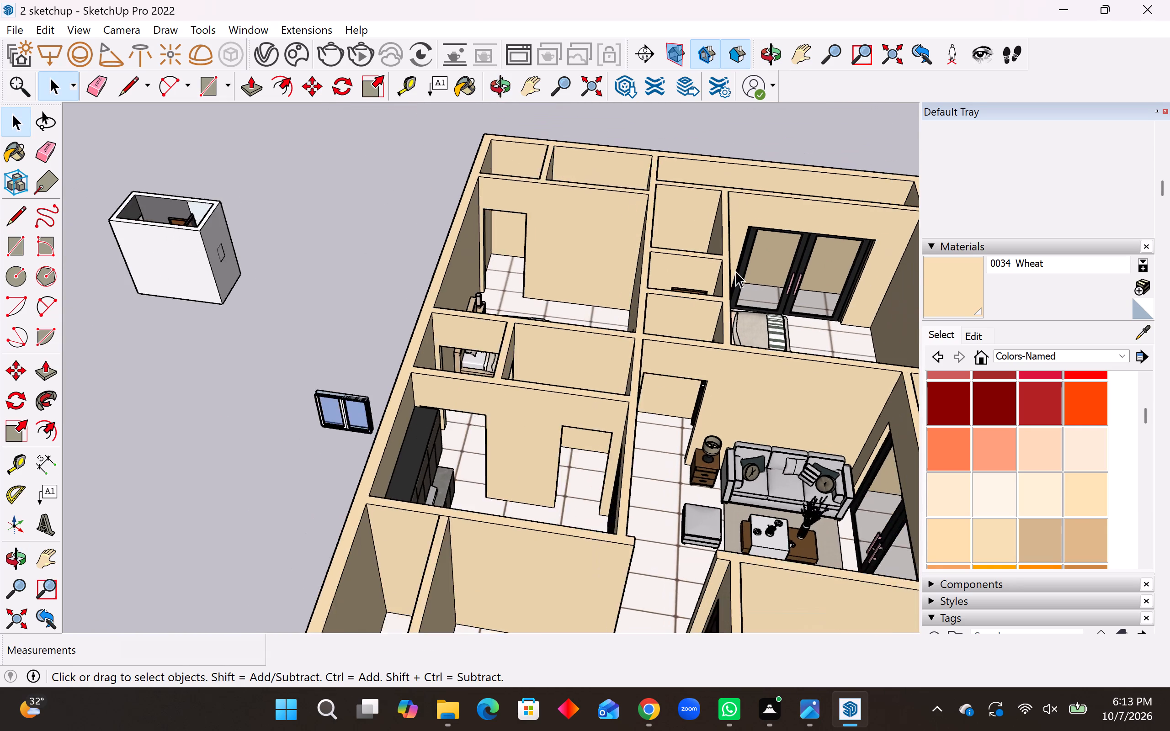
Delete the spare wooden door lying on the open ground beside the house.
{"action": "scroll", "coordinate": [735, 271], "scroll_direction": "down", "scroll_amount": 20}
{"action": "scroll", "coordinate": [735, 271], "scroll_direction": "down", "scroll_amount": 8}
{"action": "middle_click_drag", "start_coordinate": [630, 310], "coordinate": [600, 357]}
{"action": "left_click", "coordinate": [754, 371]}
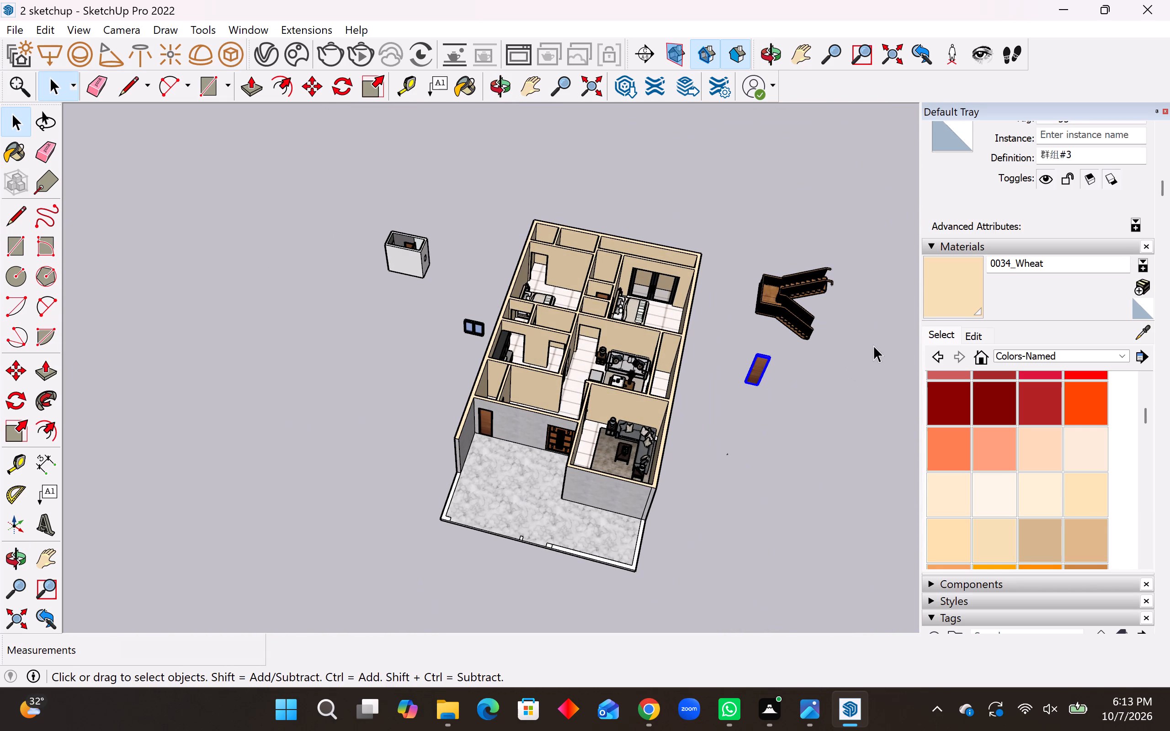
{"action": "key", "text": "Delete"}
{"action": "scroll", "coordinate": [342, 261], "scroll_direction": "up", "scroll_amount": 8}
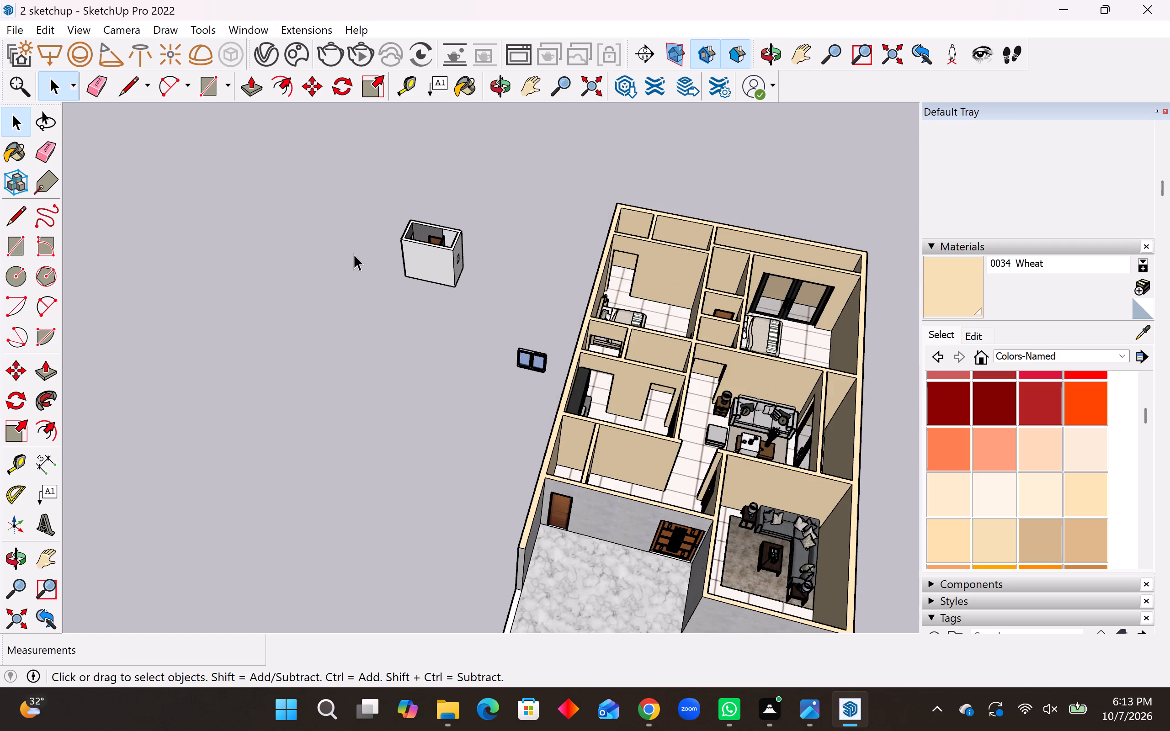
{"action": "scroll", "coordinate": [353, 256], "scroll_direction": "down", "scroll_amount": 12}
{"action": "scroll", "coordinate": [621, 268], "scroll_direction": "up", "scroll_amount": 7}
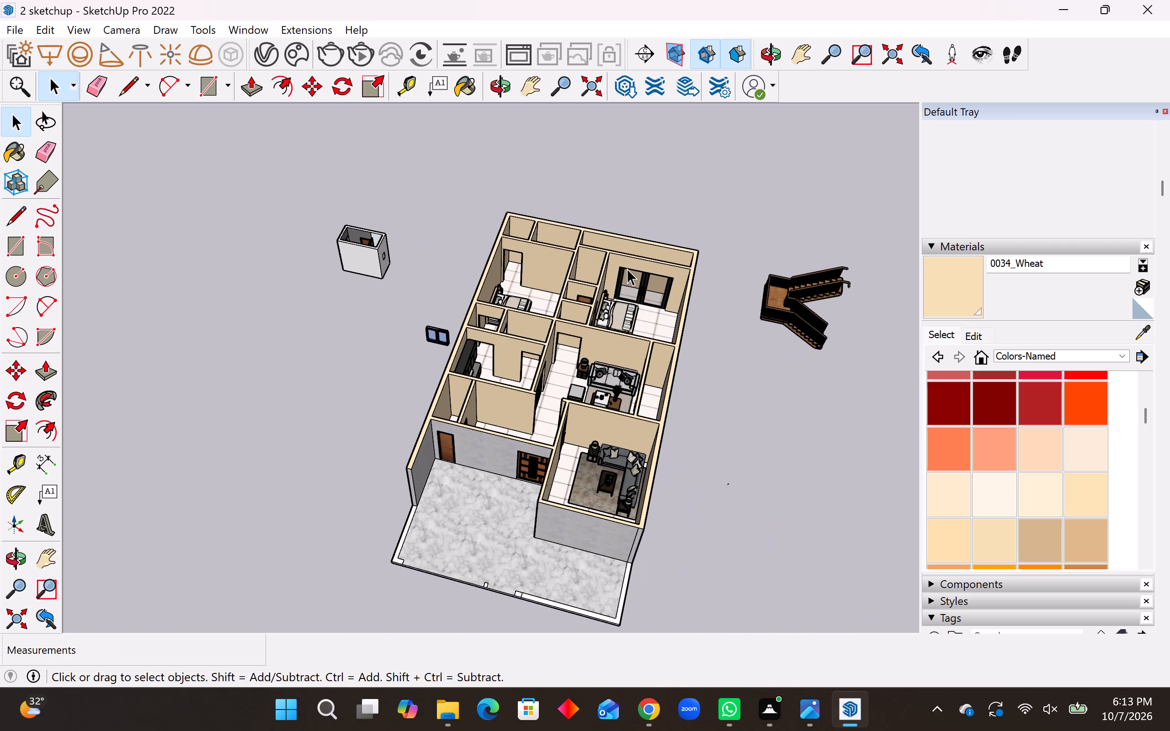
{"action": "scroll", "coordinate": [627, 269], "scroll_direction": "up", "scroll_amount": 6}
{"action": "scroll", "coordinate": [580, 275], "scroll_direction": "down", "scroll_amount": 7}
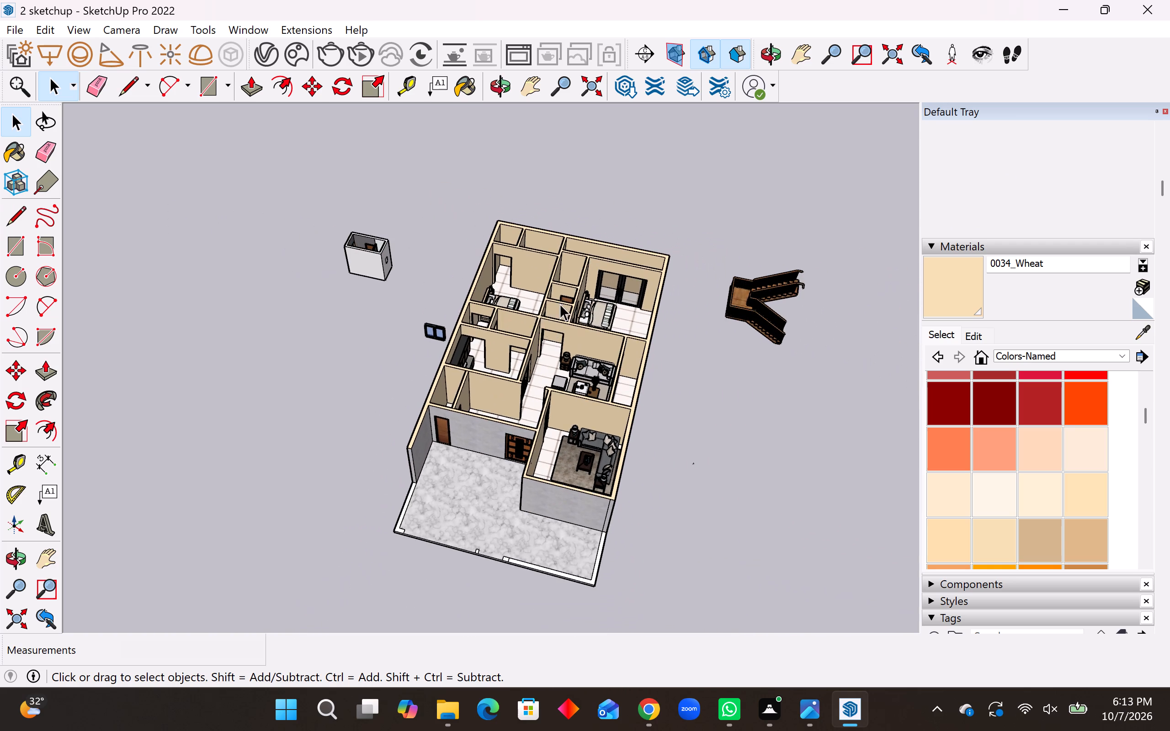
Shrink the staircase outside the house by factors of about 0.79 along green and about 0.65 along red.
{"action": "middle_click_drag", "start_coordinate": [547, 321], "coordinate": [543, 378]}
{"action": "left_click", "coordinate": [769, 311]}
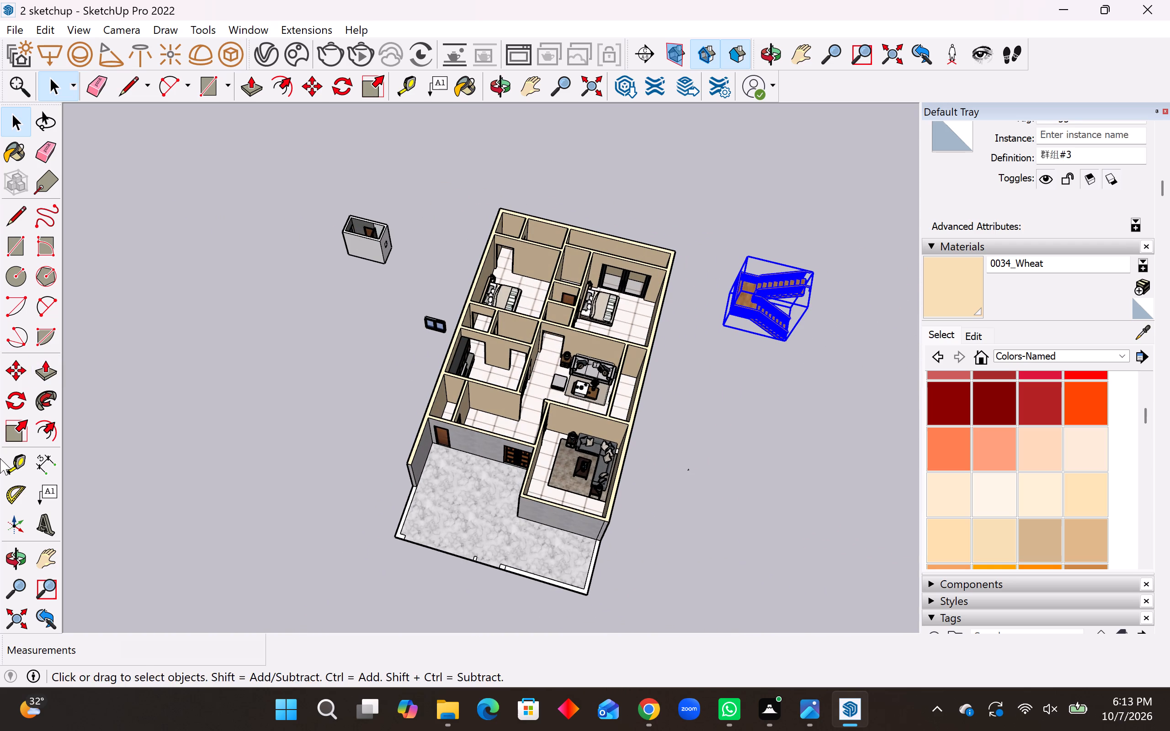
{"action": "left_click", "coordinate": [13, 422]}
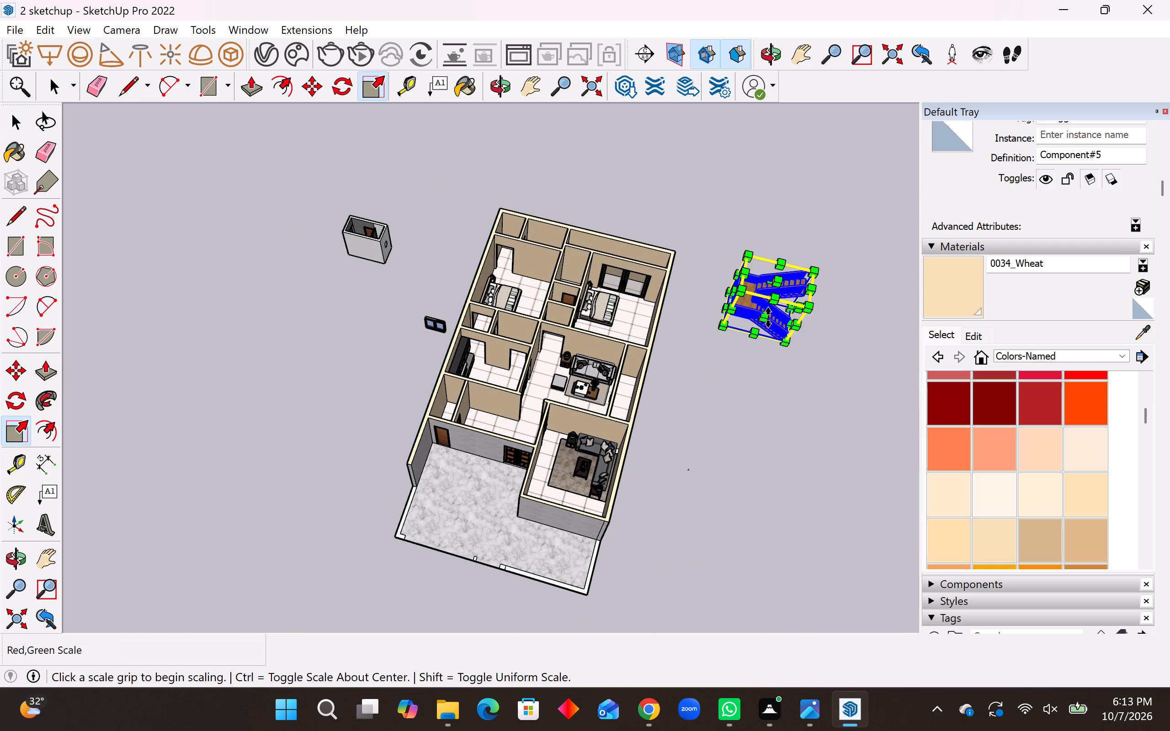
{"action": "left_click", "coordinate": [766, 318]}
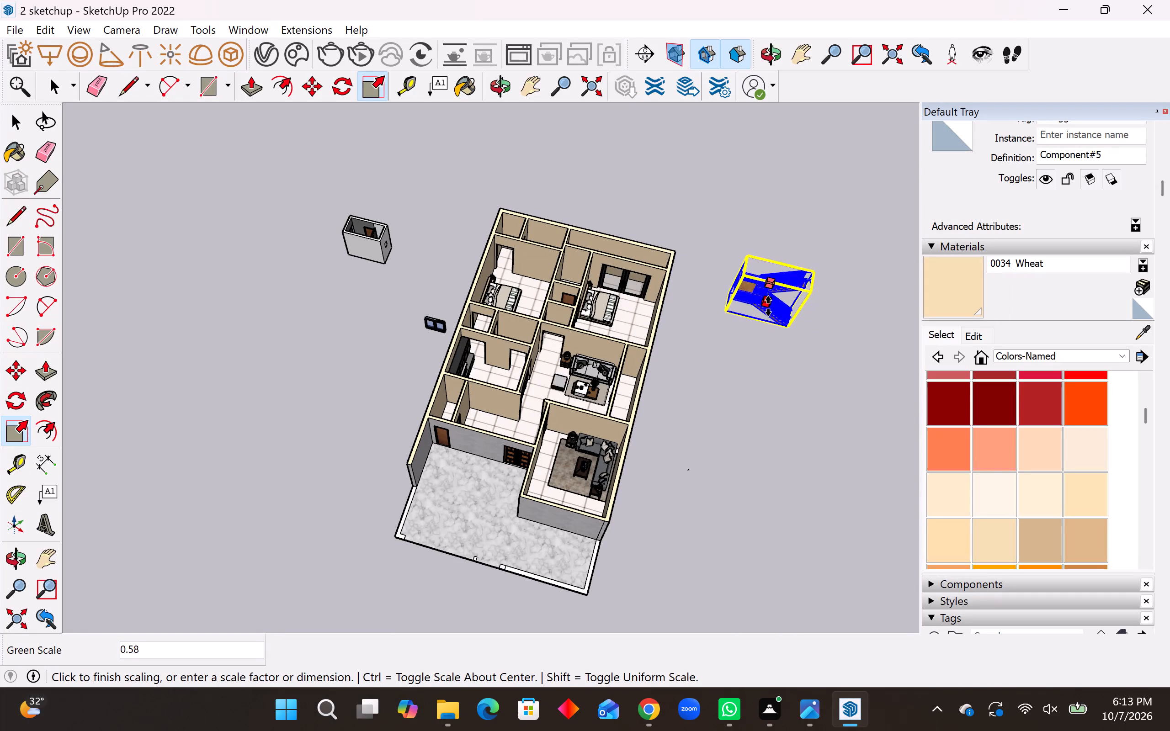
{"action": "left_click", "coordinate": [767, 310]}
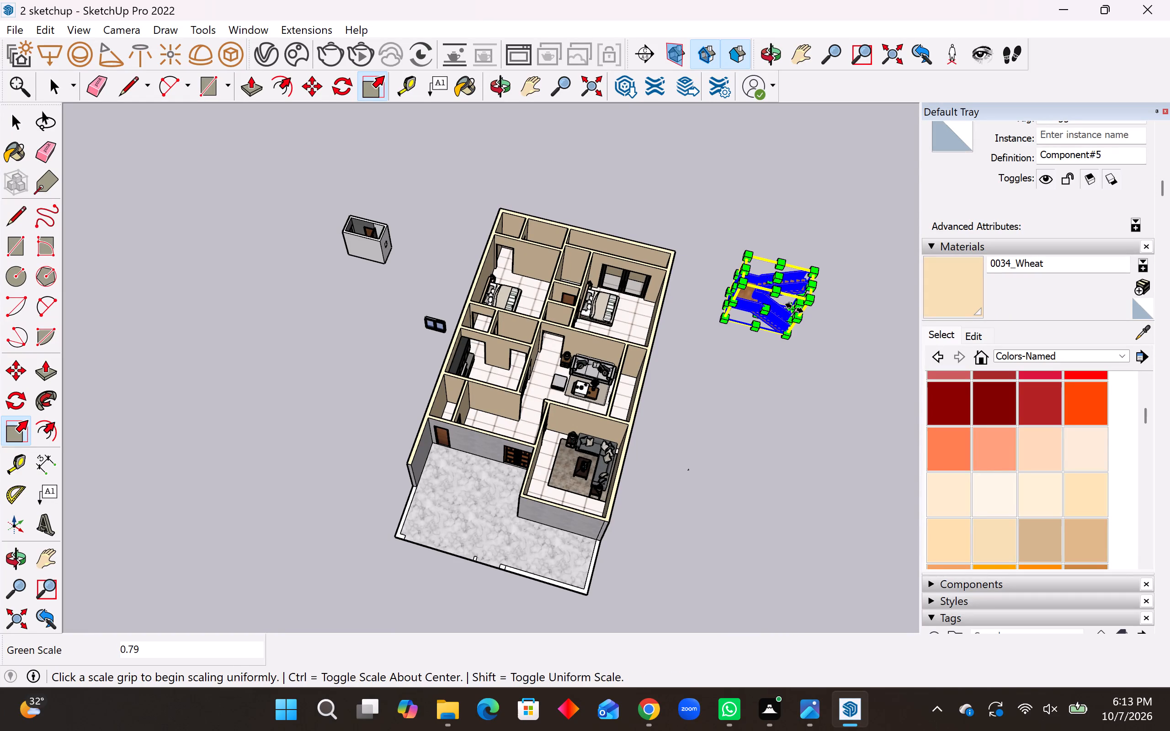
{"action": "left_click", "coordinate": [799, 307]}
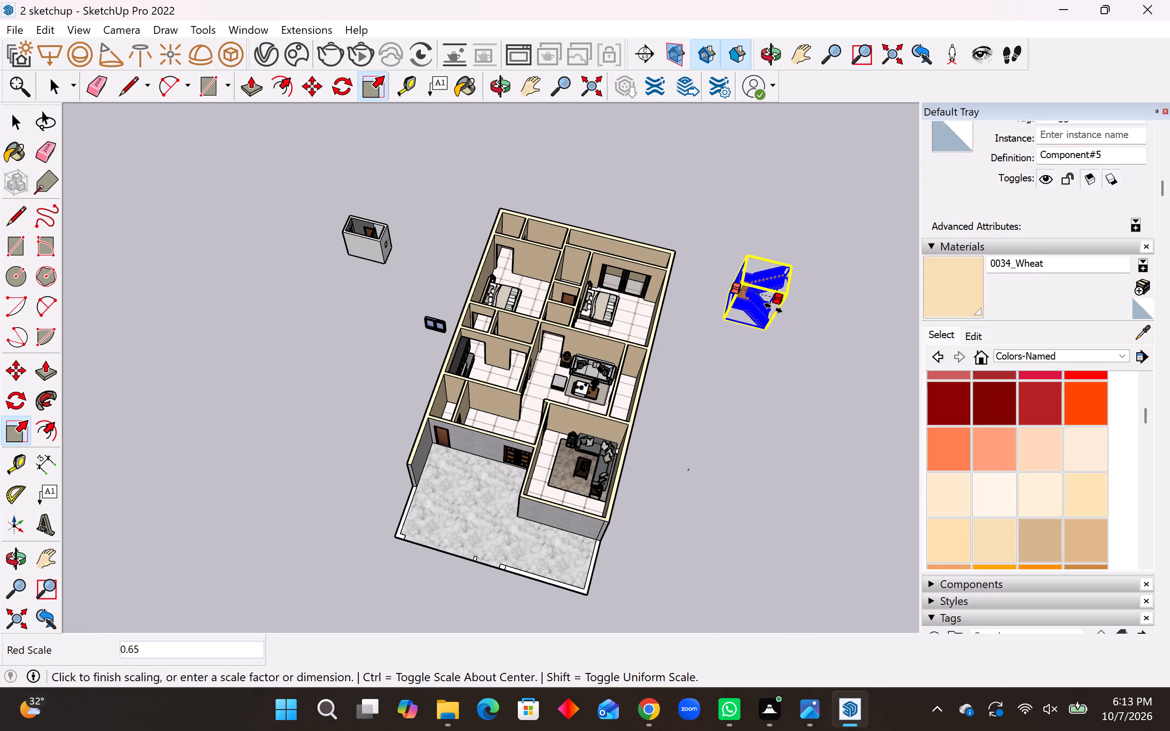
{"action": "left_click", "coordinate": [774, 308]}
Move the staircase about 57' 7" from outside into the entrance hall beside the kitchen, near the wooden door.
{"action": "middle_click_drag", "start_coordinate": [796, 313], "coordinate": [646, 343]}
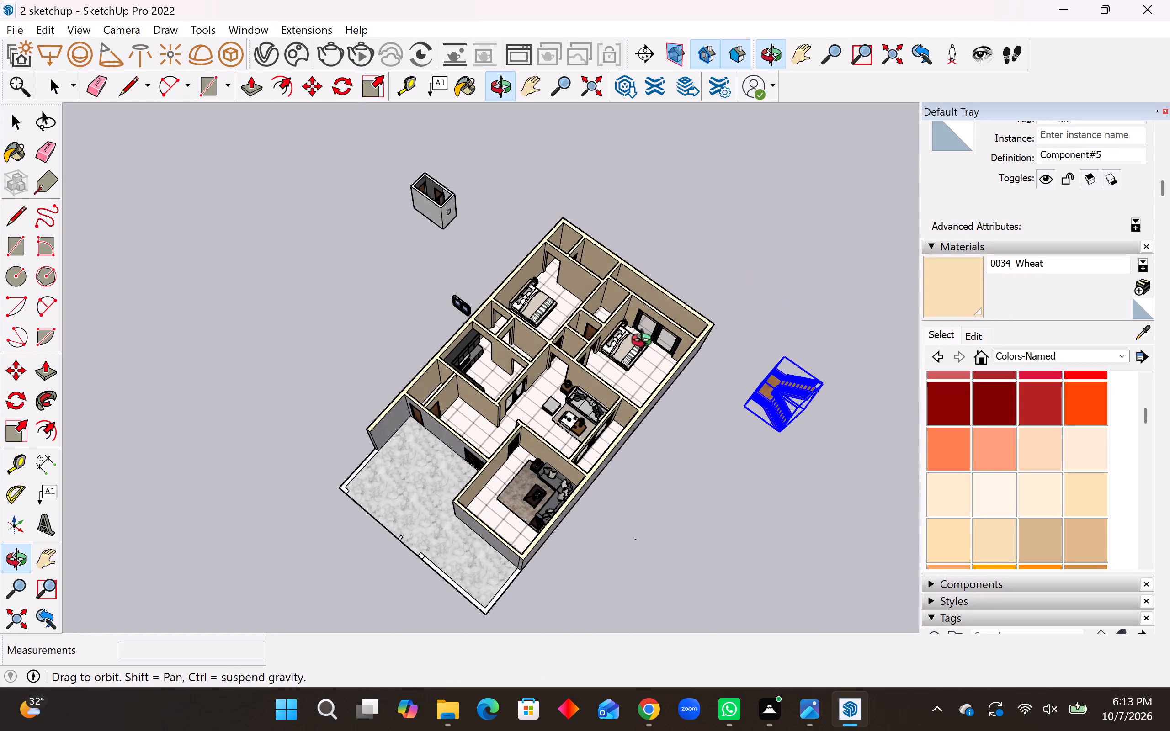
{"action": "middle_click_drag", "start_coordinate": [646, 343], "coordinate": [576, 343]}
{"action": "scroll", "coordinate": [836, 462], "scroll_direction": "up", "scroll_amount": 13}
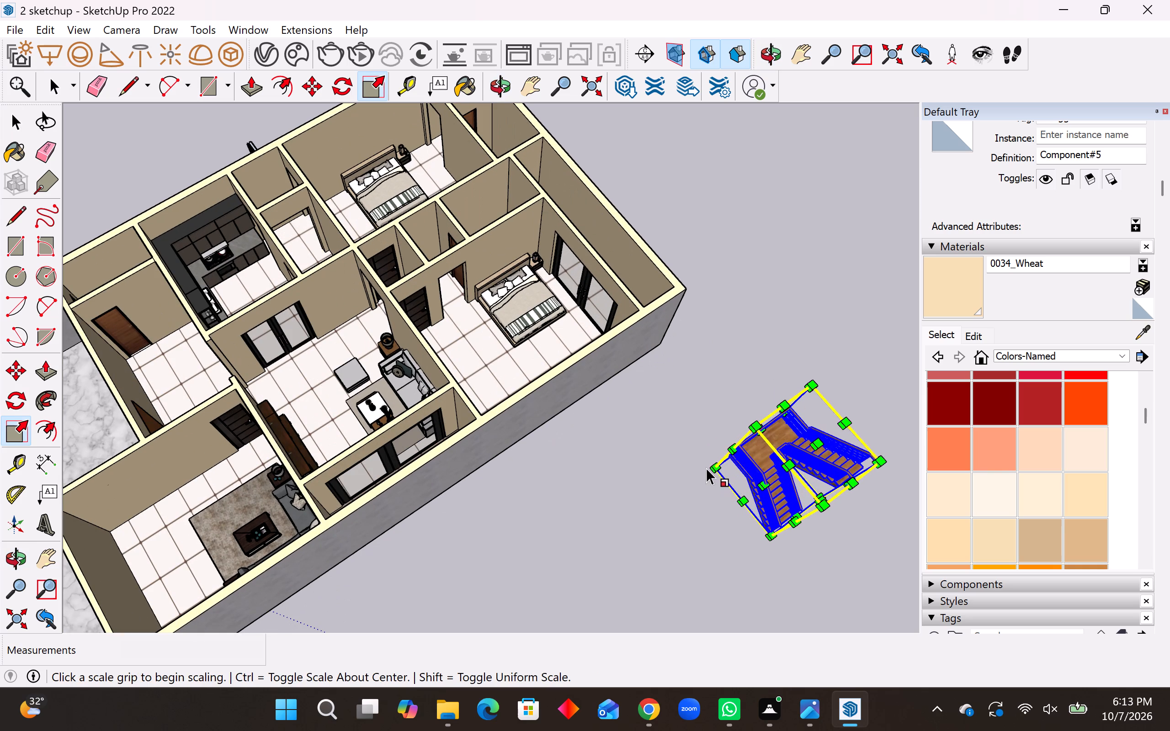
{"action": "key", "text": "m"}
{"action": "left_click", "coordinate": [718, 470]}
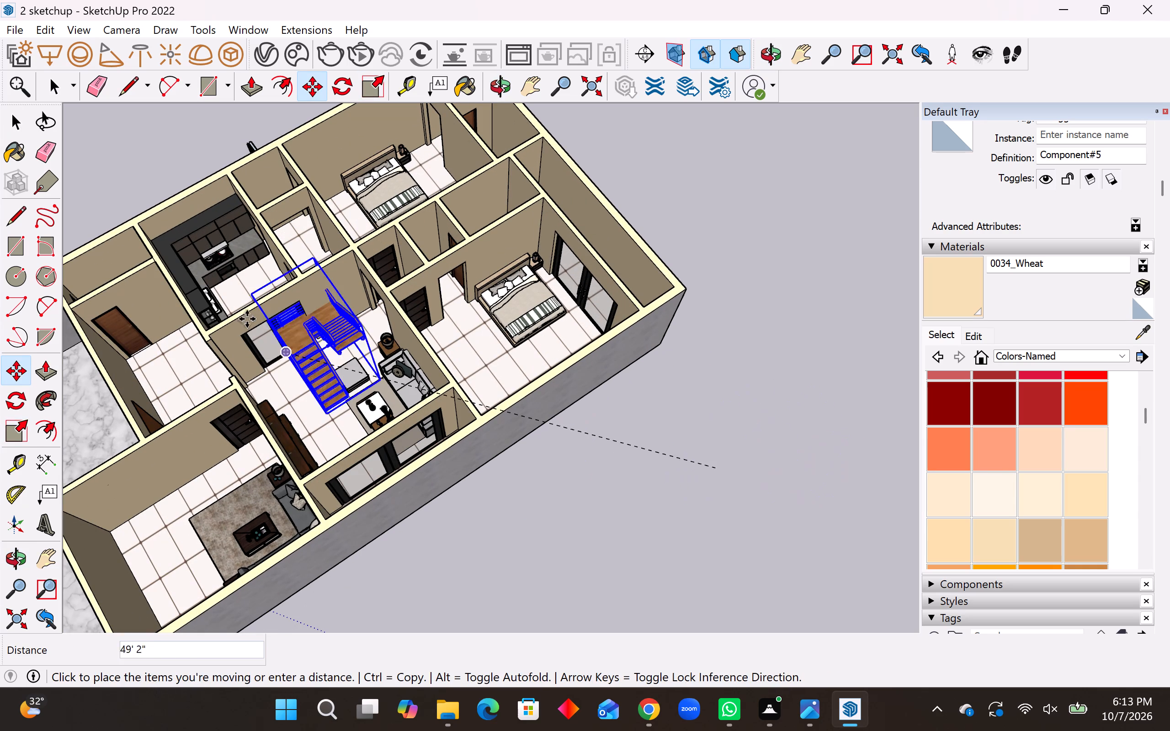
{"action": "scroll", "coordinate": [658, 317], "scroll_direction": "down", "scroll_amount": 8}
{"action": "scroll", "coordinate": [210, 309], "scroll_direction": "up", "scroll_amount": 9}
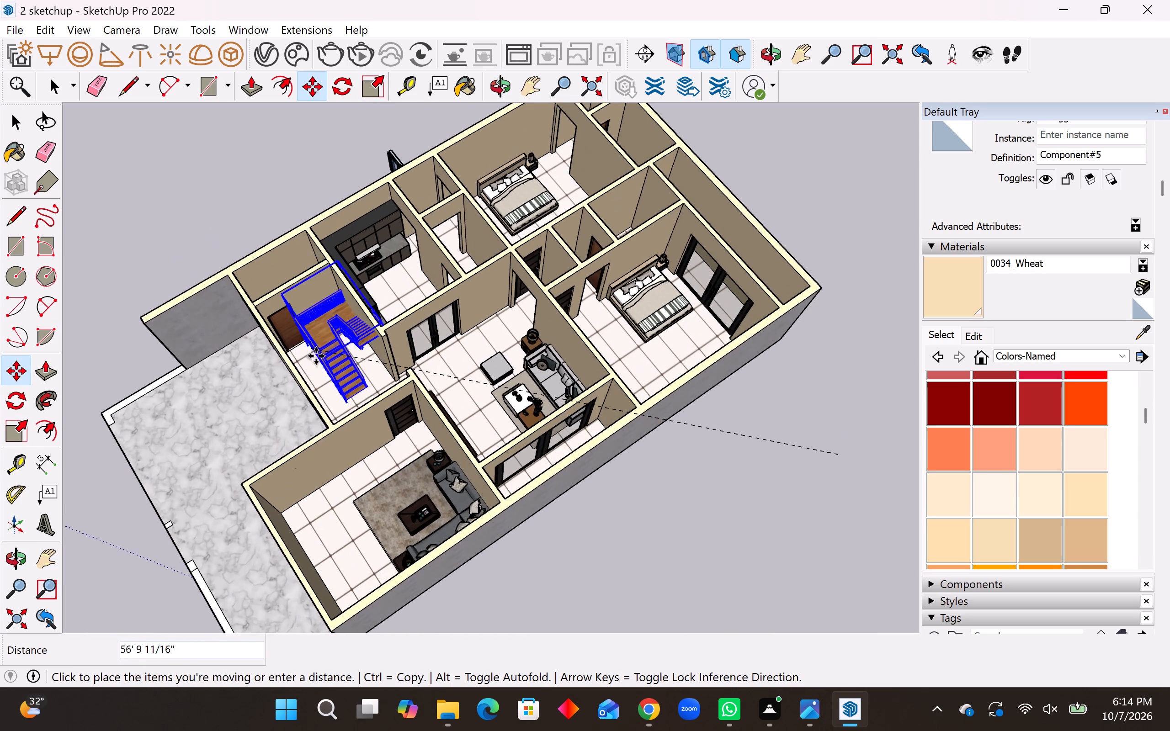
{"action": "scroll", "coordinate": [316, 356], "scroll_direction": "up", "scroll_amount": 10}
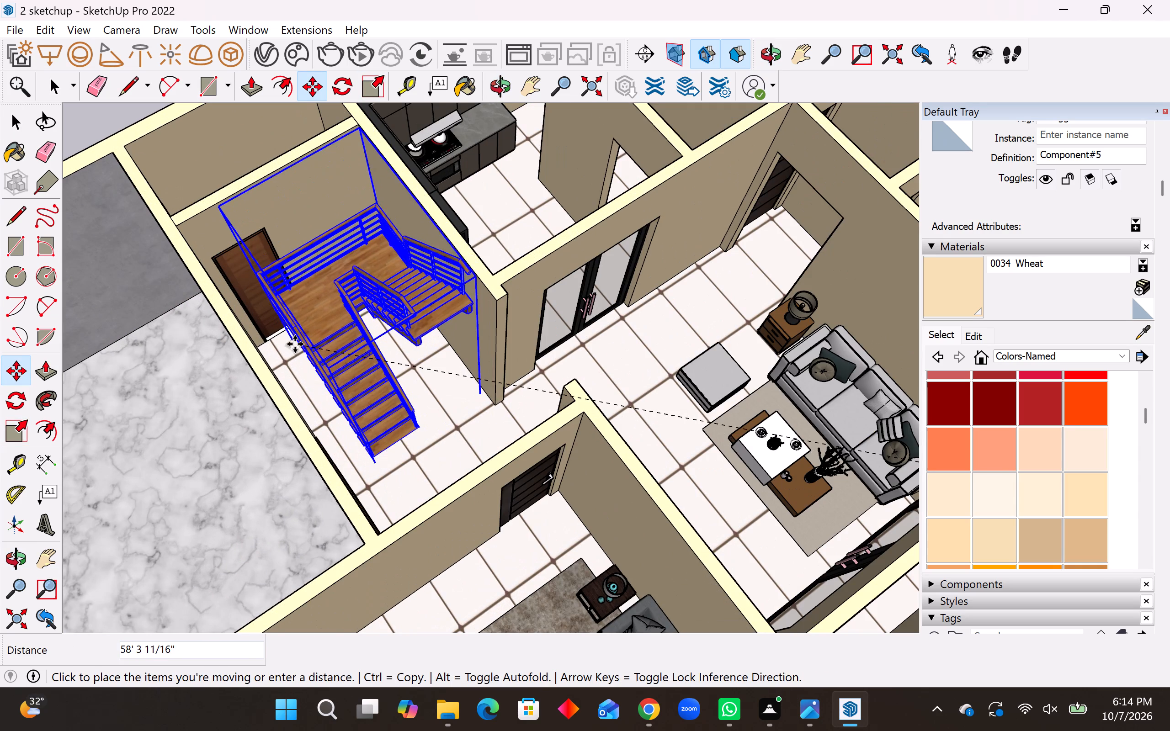
{"action": "scroll", "coordinate": [289, 357], "scroll_direction": "up", "scroll_amount": 14}
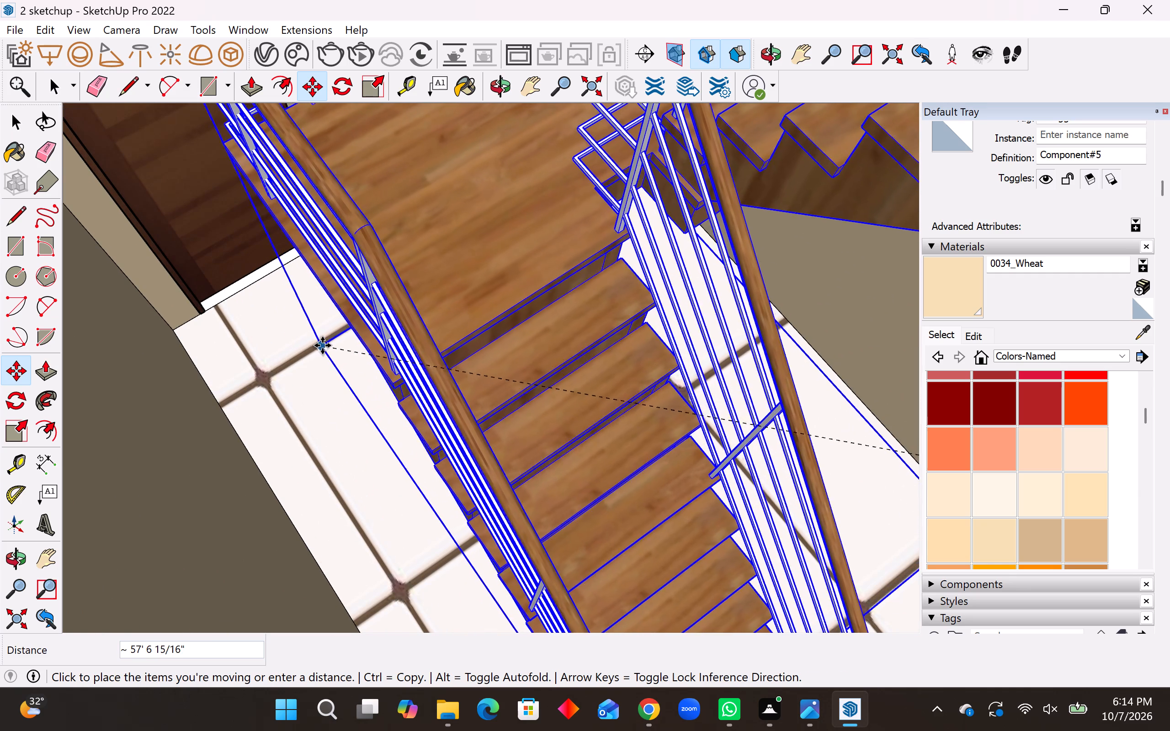
{"action": "left_click", "coordinate": [324, 343]}
Shift the staircase about 1' 7" so its landing sits against the entrance hall's end wall.
{"action": "middle_click_drag", "start_coordinate": [507, 312], "coordinate": [403, 298]}
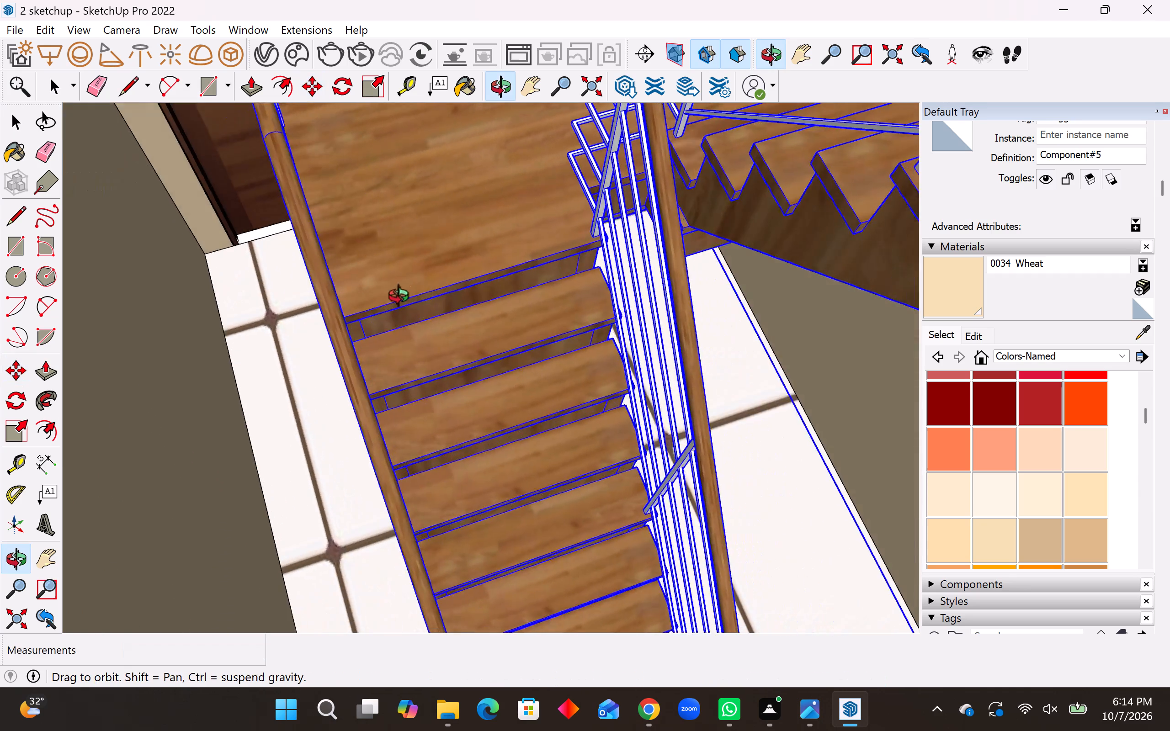
{"action": "middle_click_drag", "start_coordinate": [403, 298], "coordinate": [233, 293]}
{"action": "scroll", "coordinate": [545, 363], "scroll_direction": "down", "scroll_amount": 19}
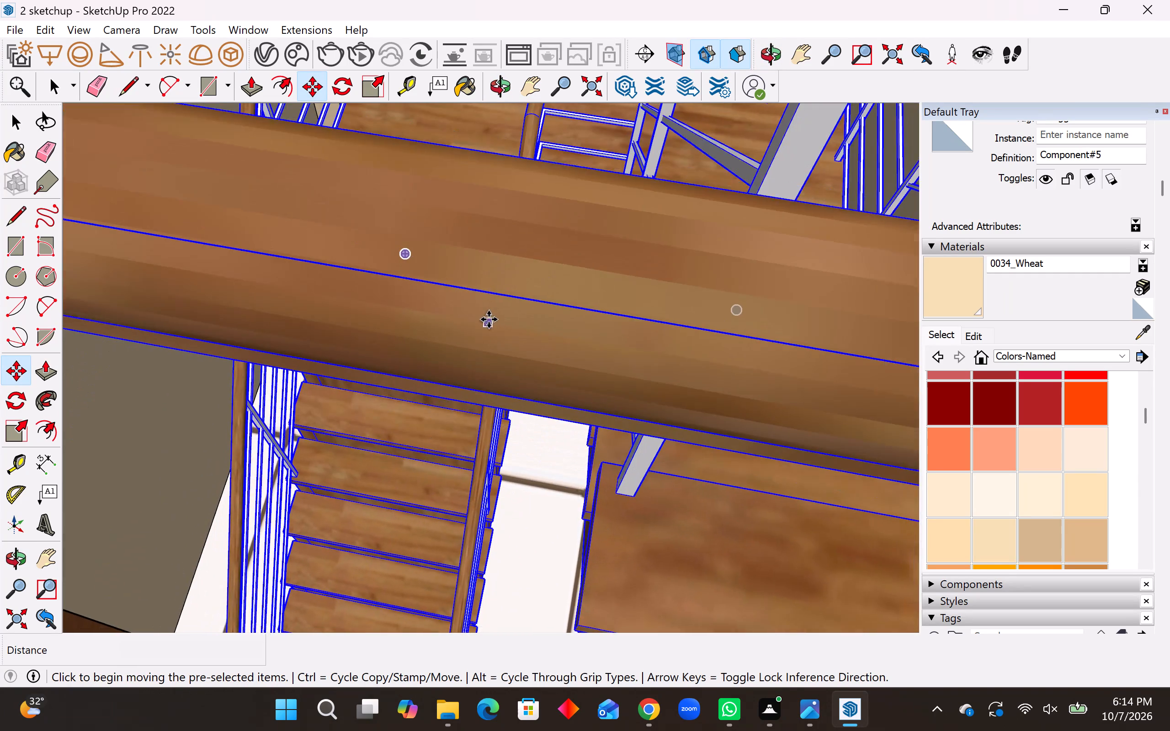
{"action": "scroll", "coordinate": [489, 319], "scroll_direction": "down", "scroll_amount": 20}
{"action": "scroll", "coordinate": [489, 319], "scroll_direction": "down", "scroll_amount": 17}
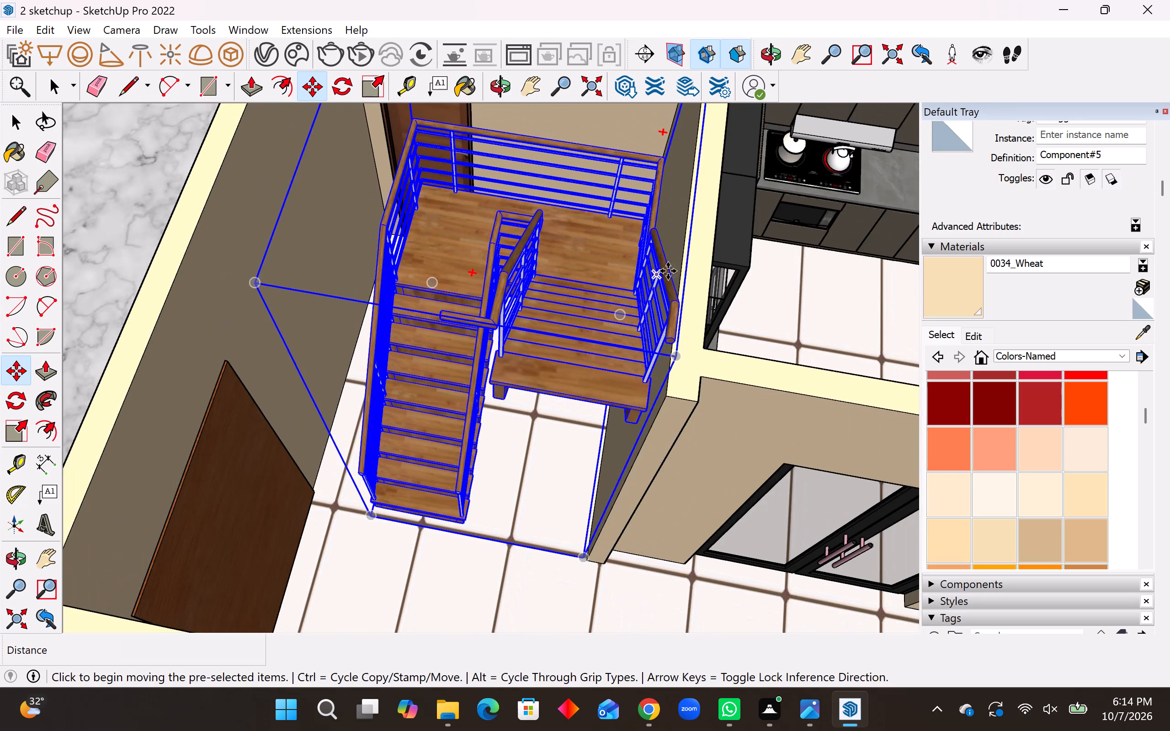
{"action": "middle_click_drag", "start_coordinate": [671, 270], "coordinate": [646, 275]}
{"action": "scroll", "coordinate": [646, 278], "scroll_direction": "down", "scroll_amount": 1}
{"action": "scroll", "coordinate": [638, 377], "scroll_direction": "up", "scroll_amount": 9}
{"action": "scroll", "coordinate": [628, 403], "scroll_direction": "down", "scroll_amount": 4}
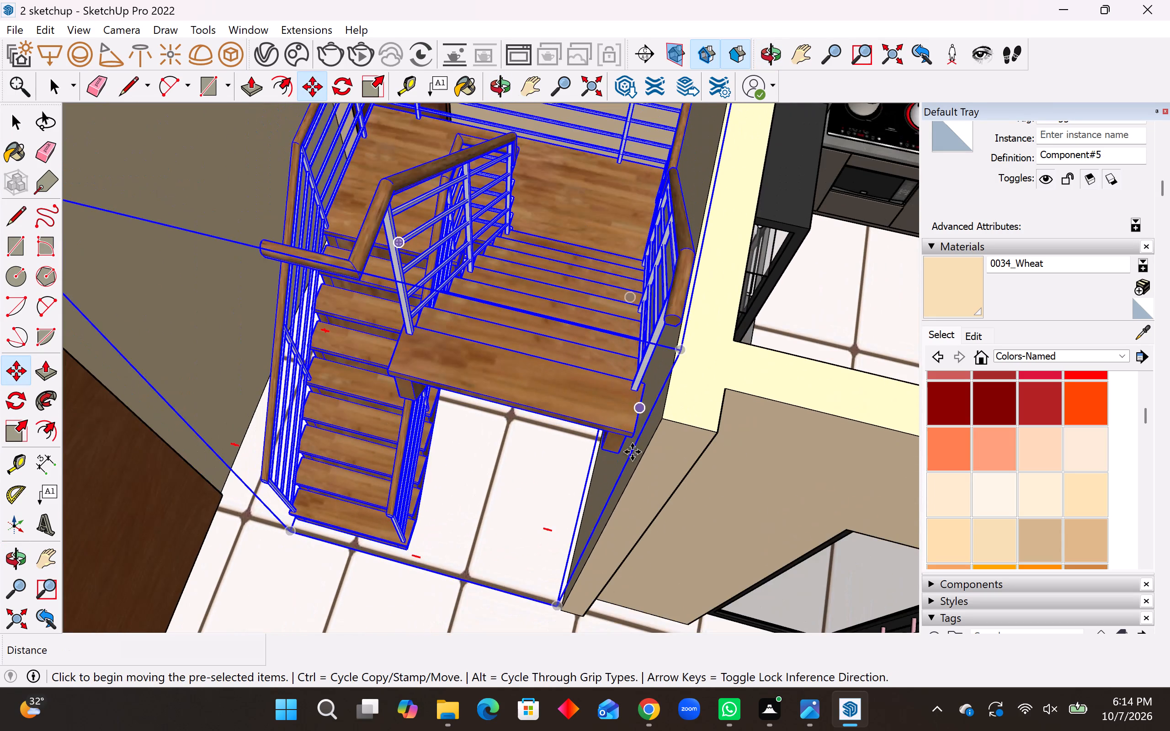
{"action": "scroll", "coordinate": [584, 503], "scroll_direction": "down", "scroll_amount": 5}
{"action": "middle_click_drag", "start_coordinate": [606, 331], "coordinate": [601, 487]}
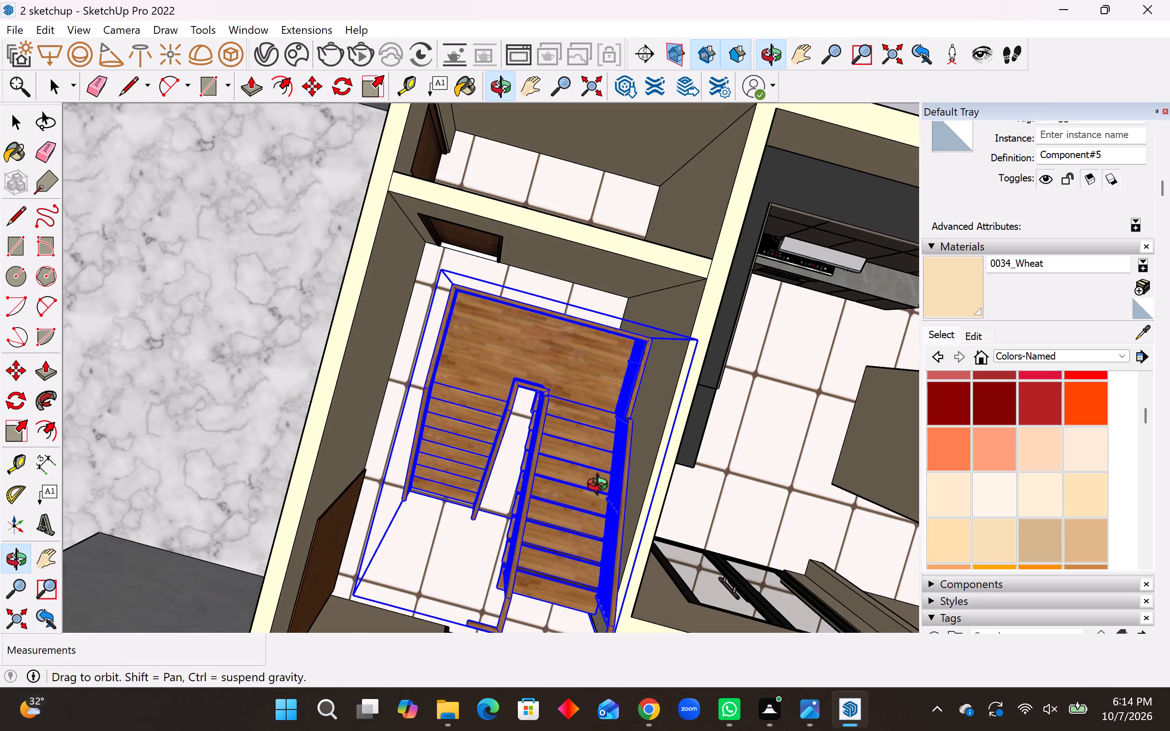
{"action": "middle_click_drag", "start_coordinate": [601, 487], "coordinate": [599, 515]}
{"action": "scroll", "coordinate": [612, 321], "scroll_direction": "up", "scroll_amount": 6}
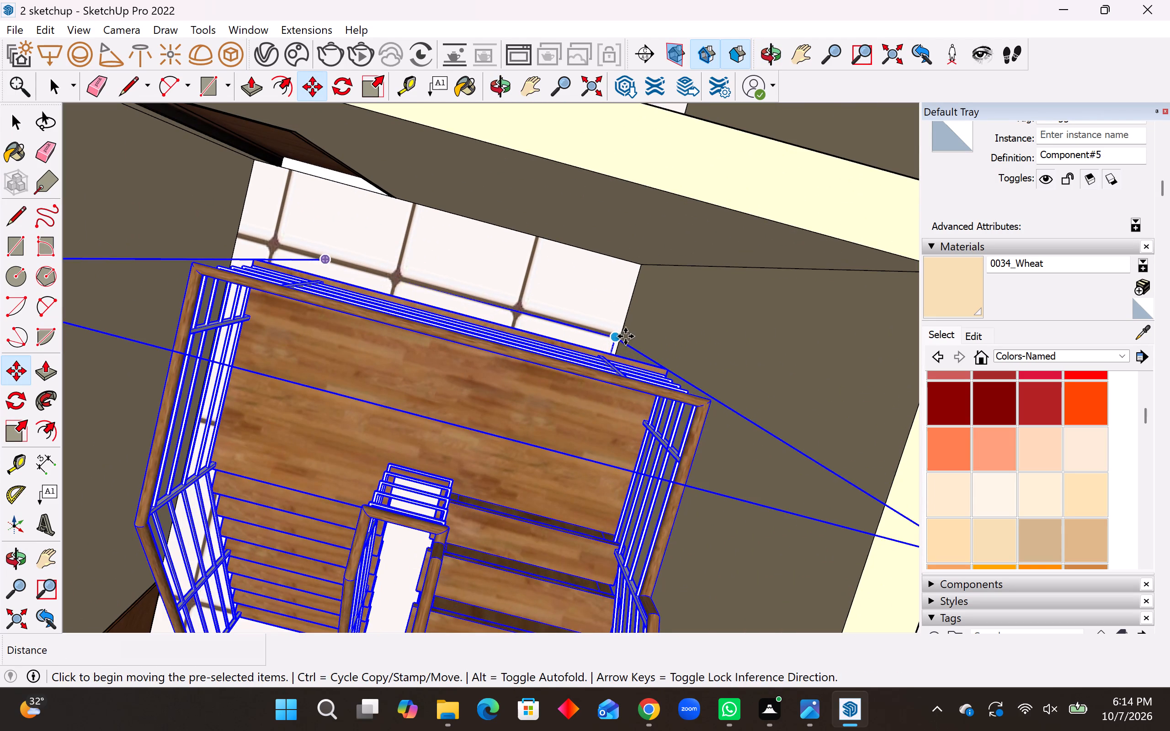
{"action": "left_click", "coordinate": [621, 336]}
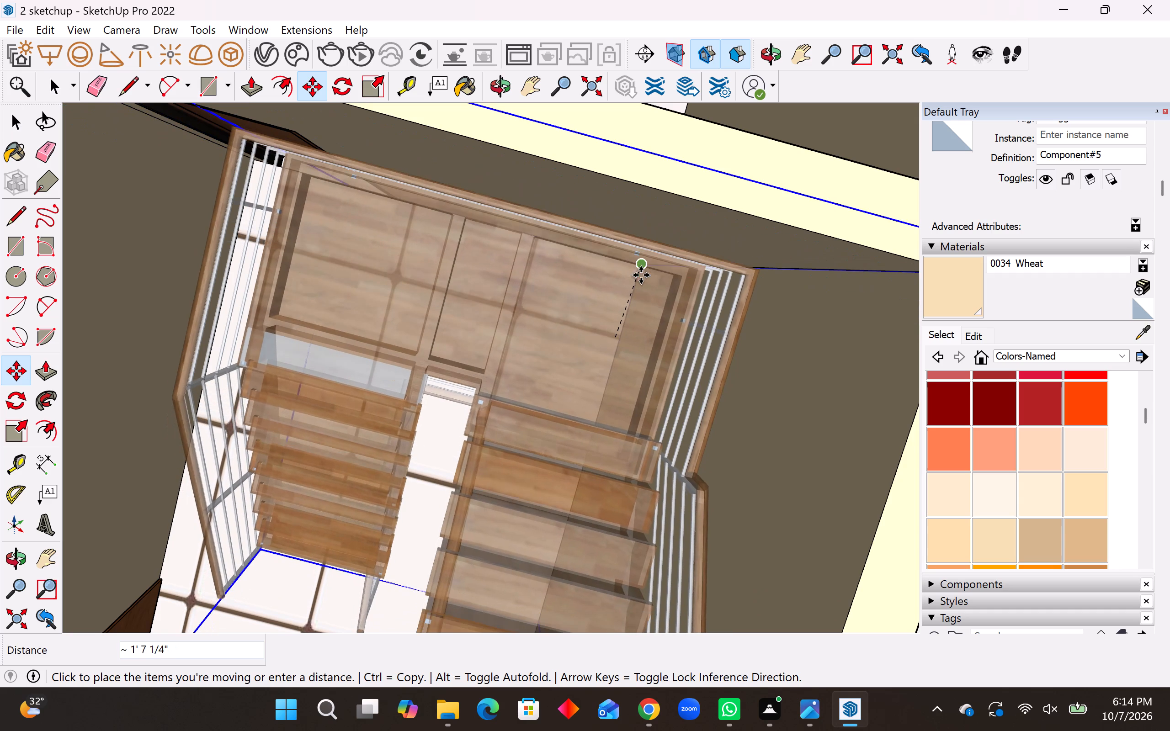
{"action": "left_click", "coordinate": [641, 275]}
{"action": "key", "text": "space"}
Scale the staircase along blue by a factor of about 0.94 to match its height to the surrounding walls.
{"action": "scroll", "coordinate": [654, 479], "scroll_direction": "down", "scroll_amount": 12}
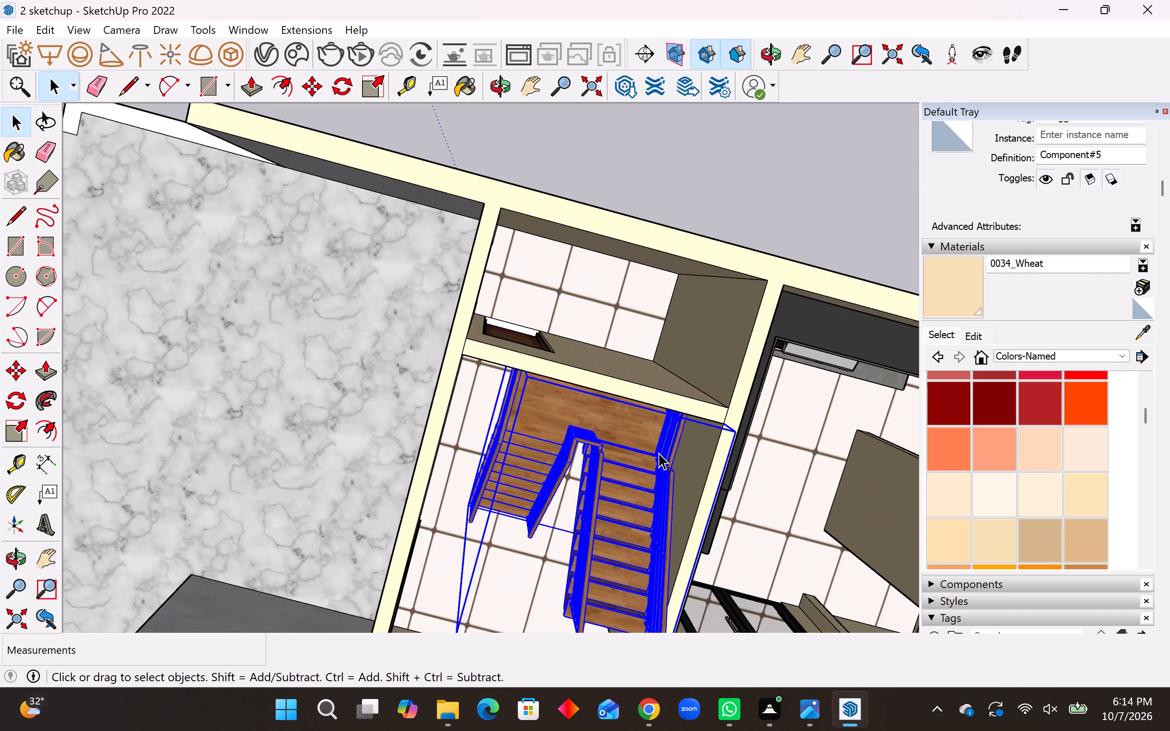
{"action": "middle_click_drag", "start_coordinate": [644, 454], "coordinate": [777, 238]}
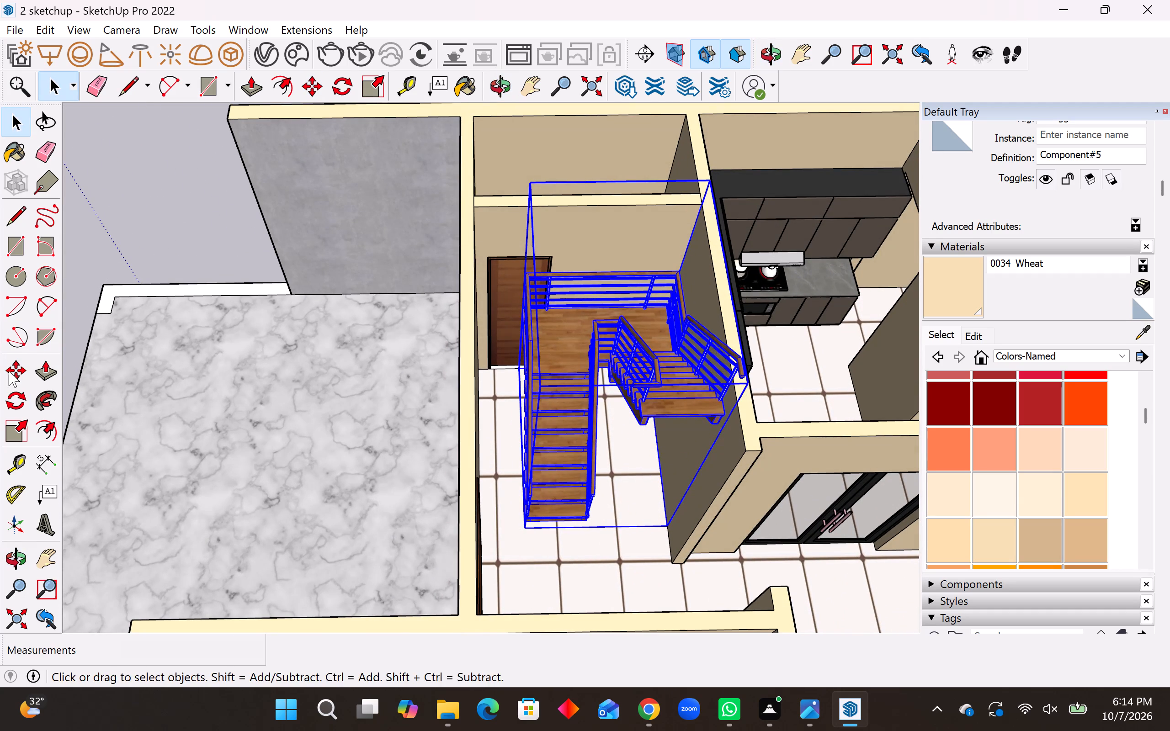
{"action": "left_click", "coordinate": [17, 424]}
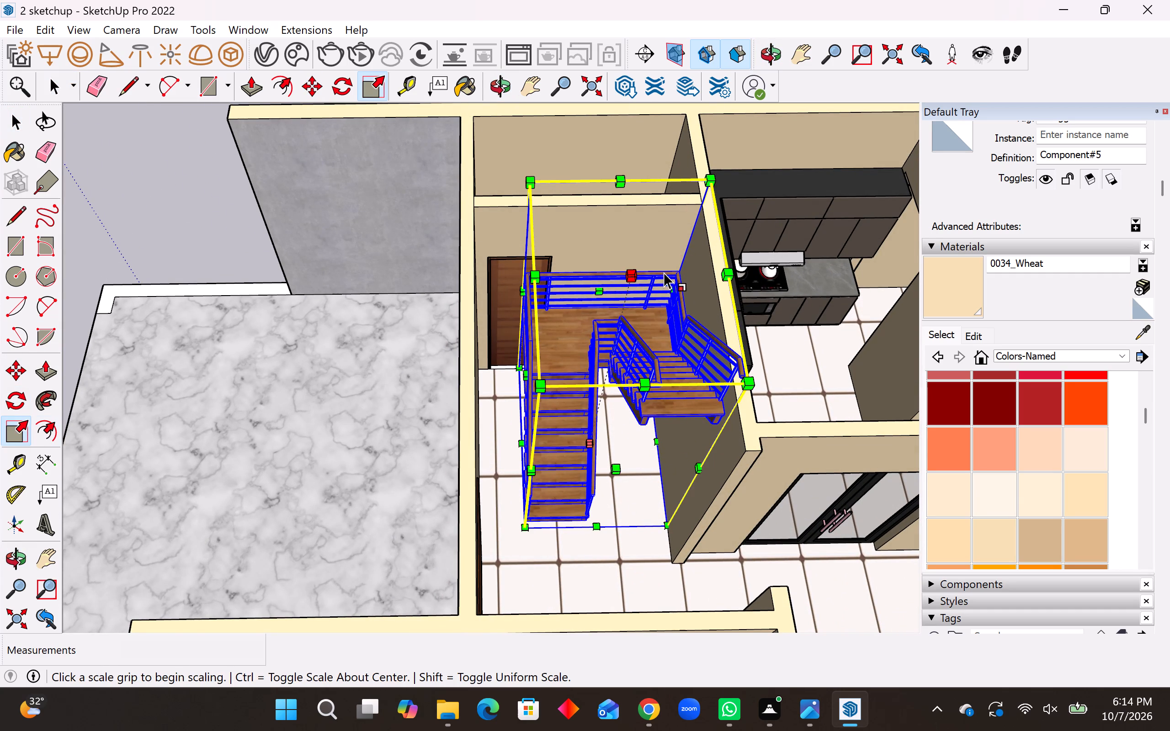
{"action": "left_click", "coordinate": [635, 277]}
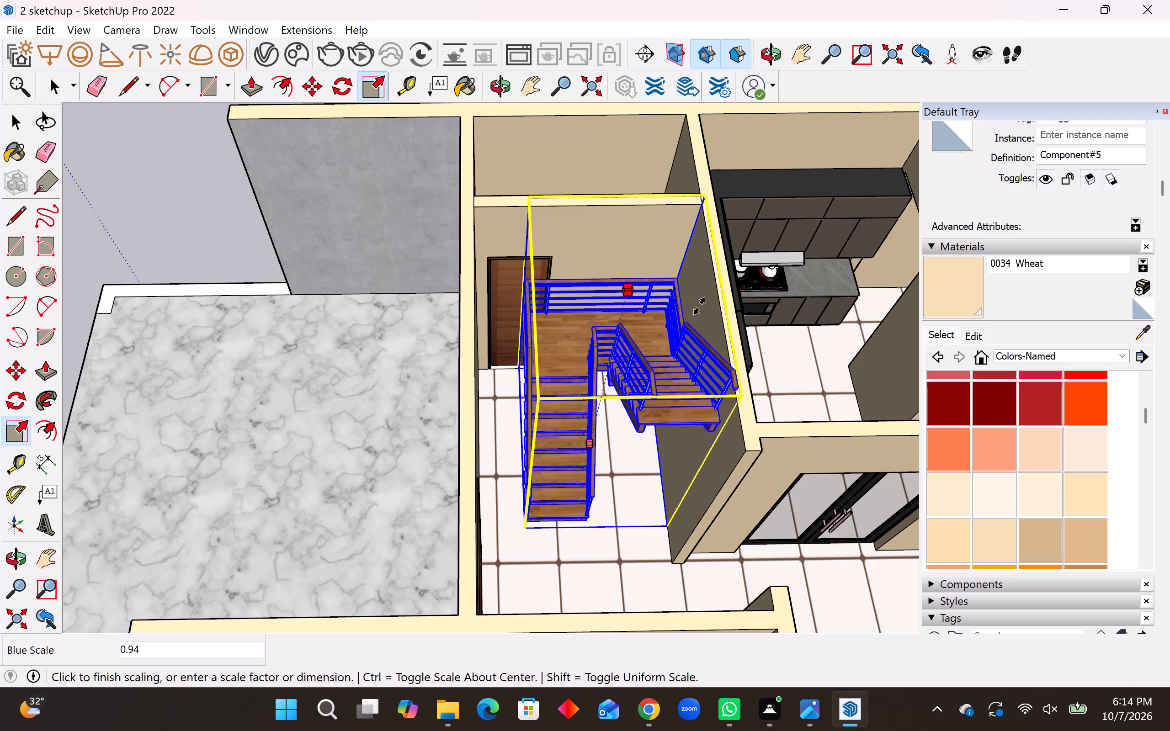
{"action": "left_click", "coordinate": [729, 323]}
{"action": "middle_click_drag", "start_coordinate": [680, 380], "coordinate": [693, 319]}
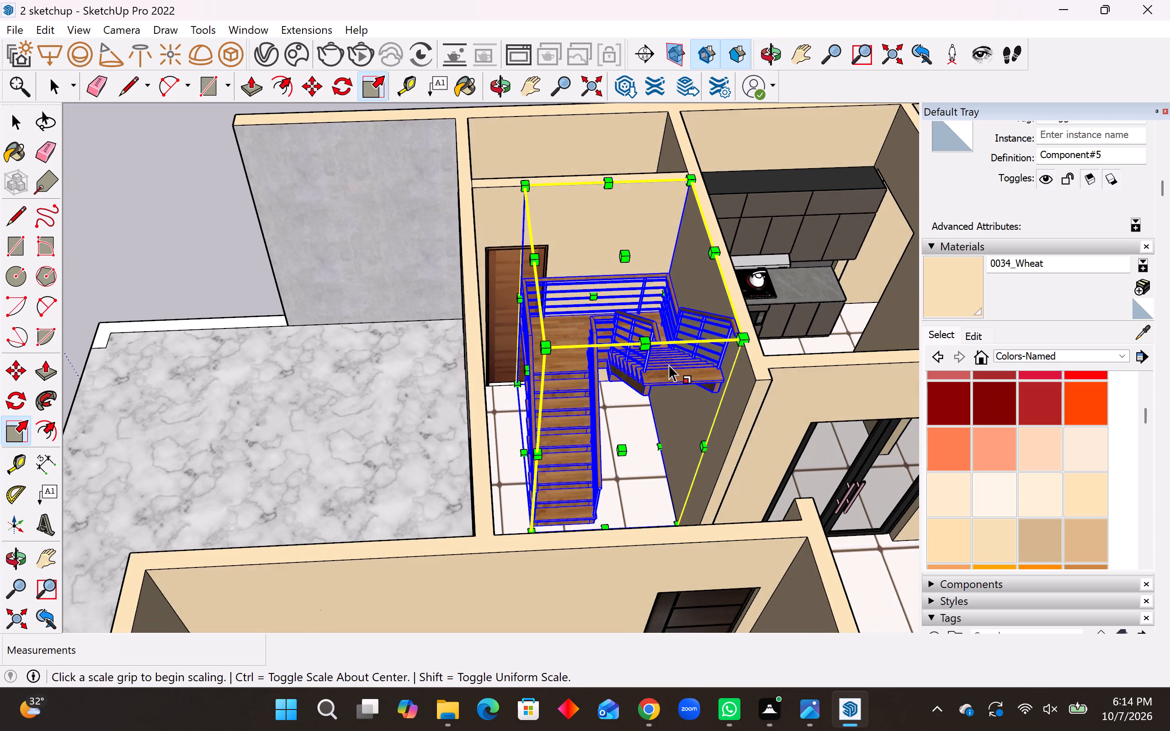
{"action": "scroll", "coordinate": [669, 365], "scroll_direction": "down", "scroll_amount": 5}
{"action": "scroll", "coordinate": [672, 421], "scroll_direction": "down", "scroll_amount": 3}
{"action": "middle_click_drag", "start_coordinate": [646, 421], "coordinate": [644, 430]}
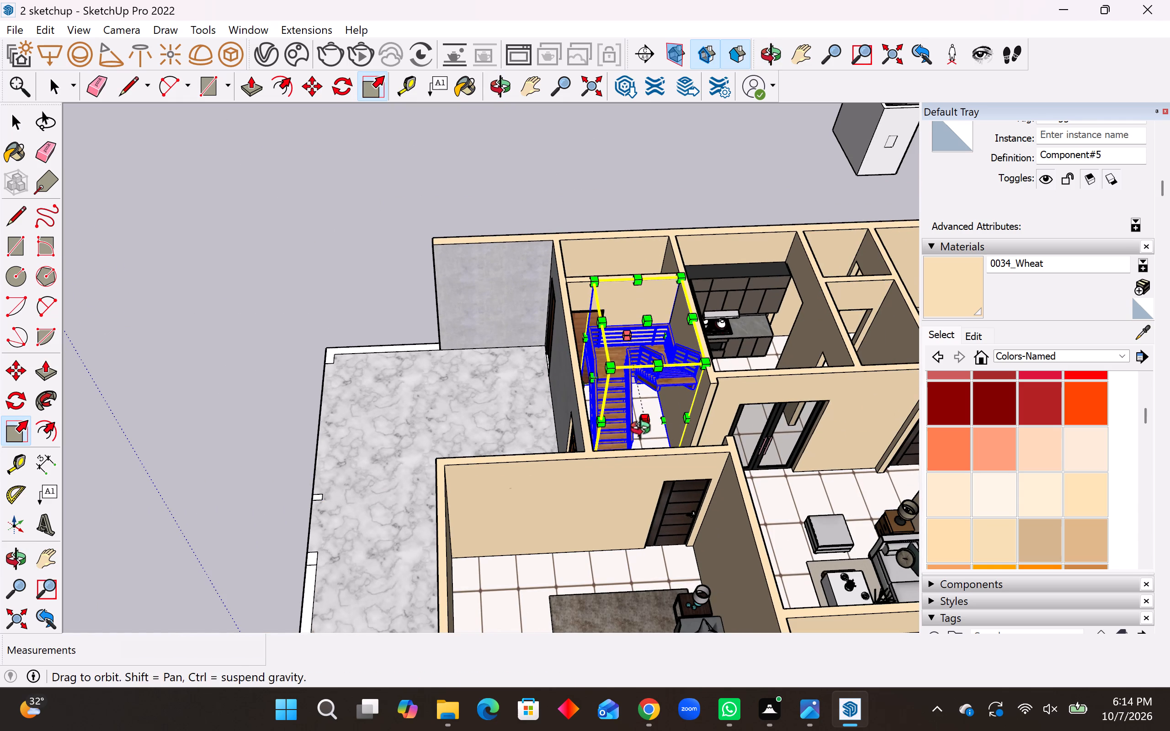
{"action": "middle_click_drag", "start_coordinate": [644, 430], "coordinate": [645, 488]}
{"action": "scroll", "coordinate": [662, 435], "scroll_direction": "up", "scroll_amount": 5}
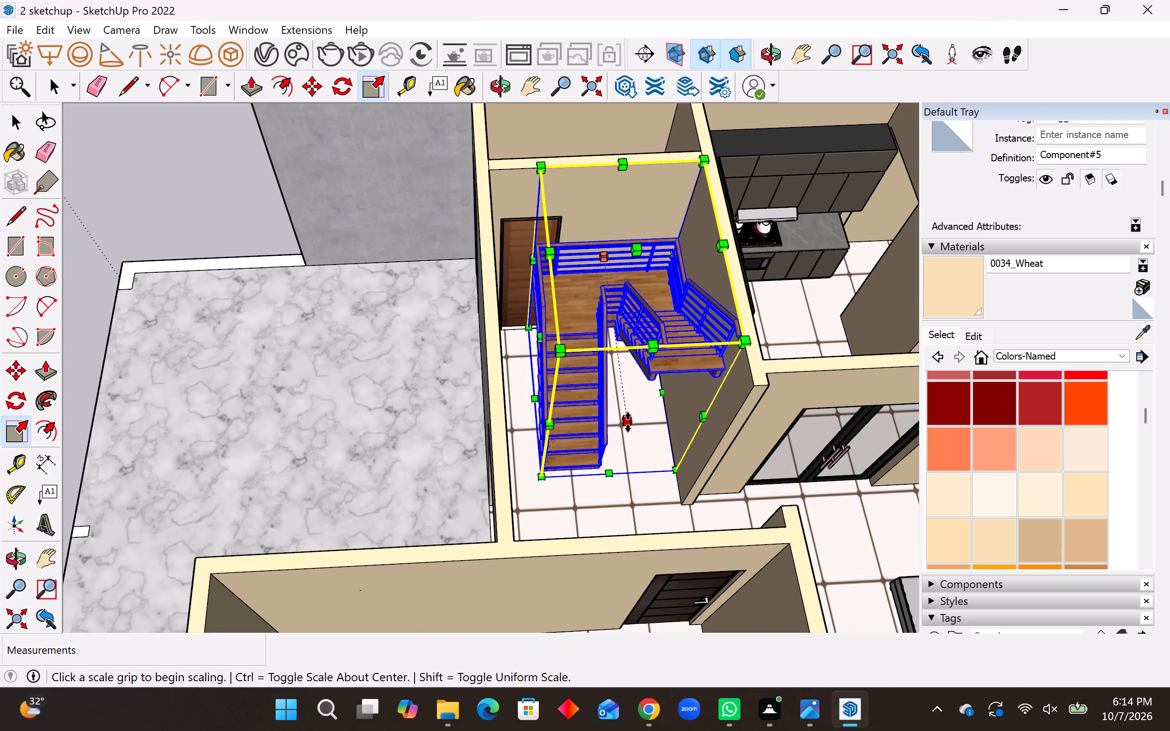
Stretch the staircase in the entrance hall along red by a factor of about 1.21.
{"action": "left_click", "coordinate": [628, 422]}
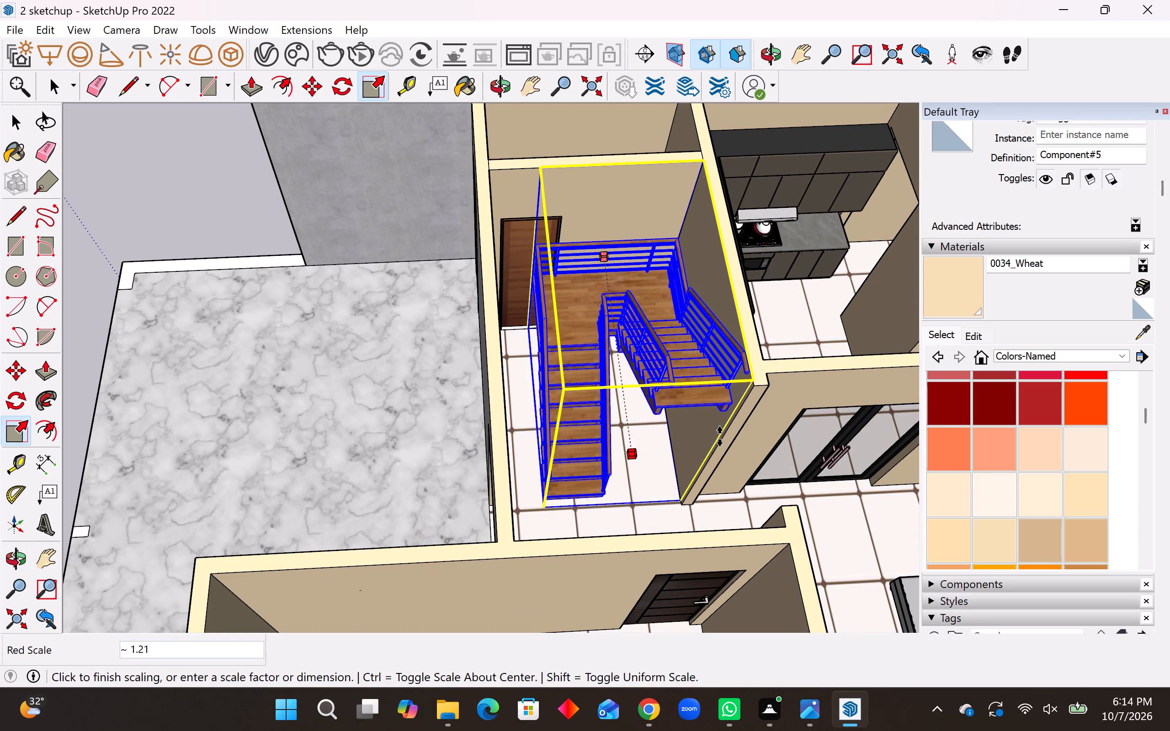
{"action": "left_click", "coordinate": [729, 434]}
{"action": "key", "text": "space"}
{"action": "scroll", "coordinate": [661, 487], "scroll_direction": "down", "scroll_amount": 11}
{"action": "left_click", "coordinate": [581, 204]}
Examine the staircase, front facade and overall room layout of the house from several angles.
{"action": "middle_click_drag", "start_coordinate": [568, 333], "coordinate": [775, 297]}
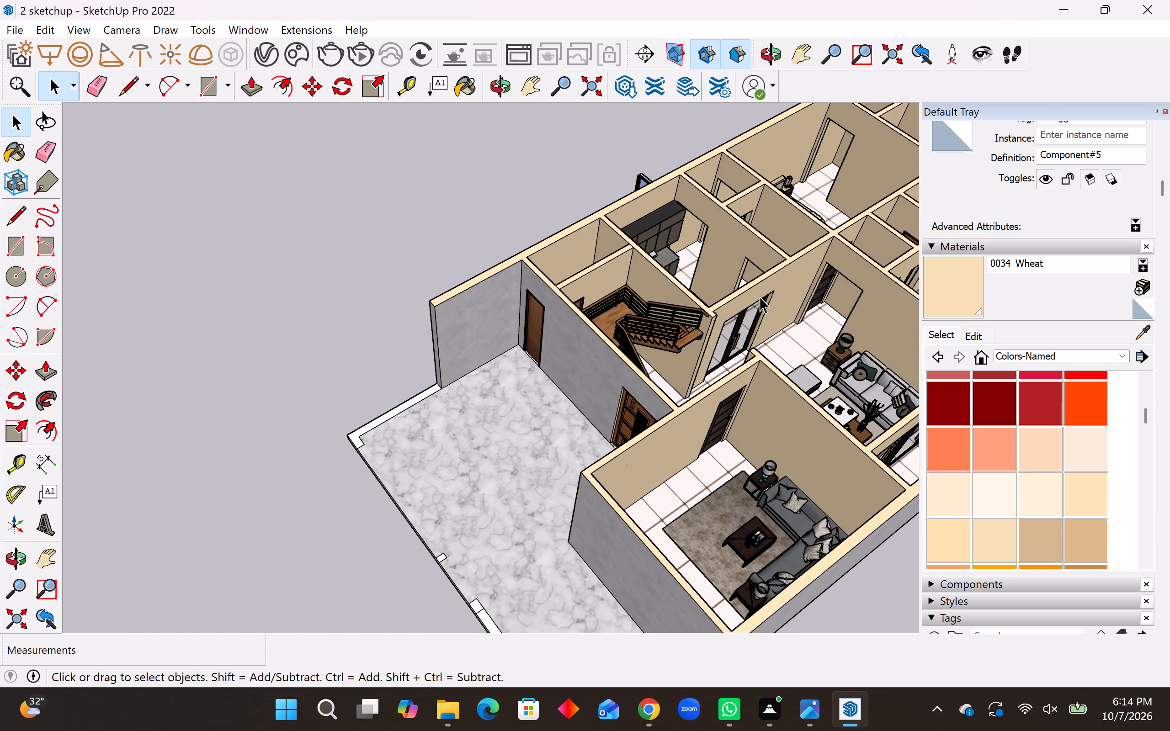
{"action": "scroll", "coordinate": [323, 334], "scroll_direction": "down", "scroll_amount": 10}
{"action": "middle_click_drag", "start_coordinate": [532, 327], "coordinate": [877, 272]}
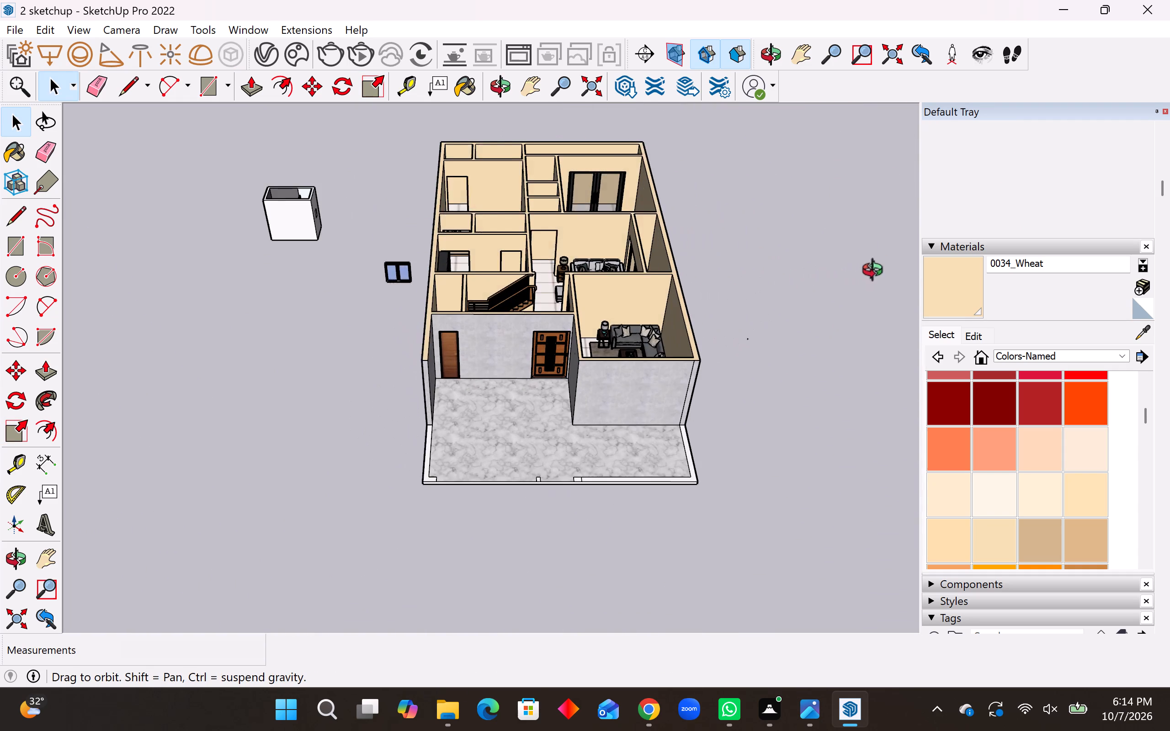
{"action": "middle_click_drag", "start_coordinate": [877, 272], "coordinate": [888, 272]}
{"action": "scroll", "coordinate": [617, 299], "scroll_direction": "up", "scroll_amount": 10}
{"action": "scroll", "coordinate": [654, 298], "scroll_direction": "up", "scroll_amount": 6}
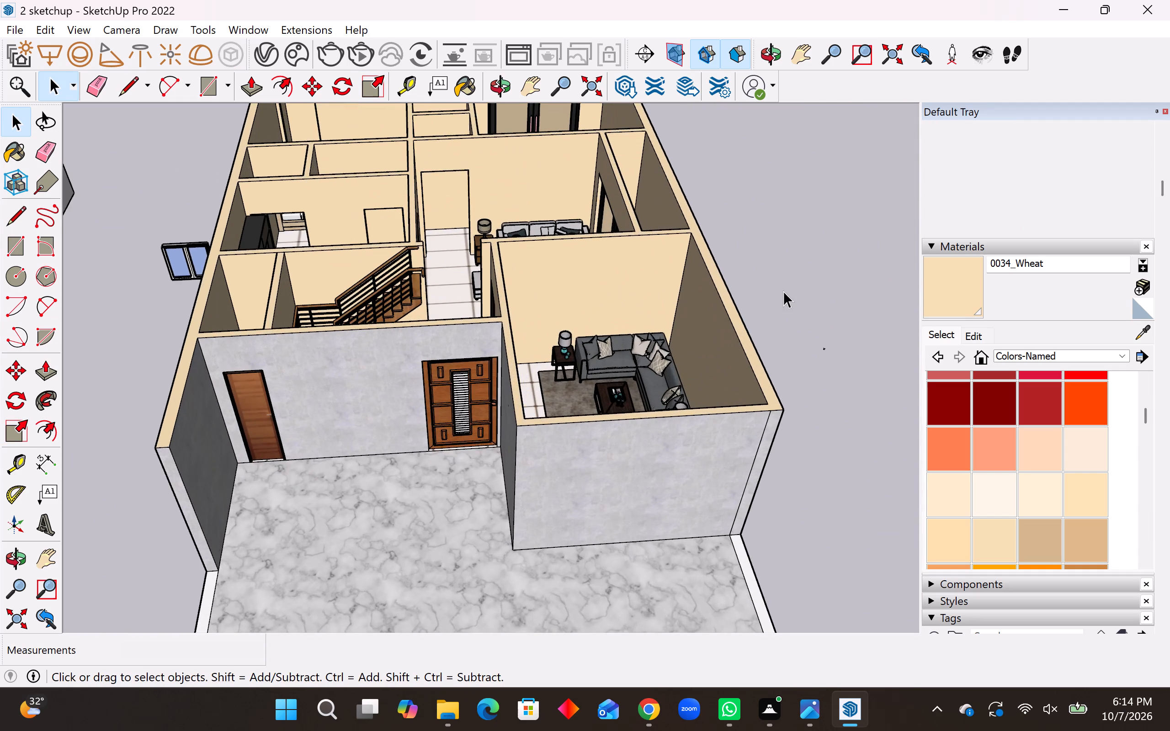
{"action": "scroll", "coordinate": [795, 291], "scroll_direction": "down", "scroll_amount": 20}
{"action": "middle_click_drag", "start_coordinate": [687, 227], "coordinate": [667, 370]}
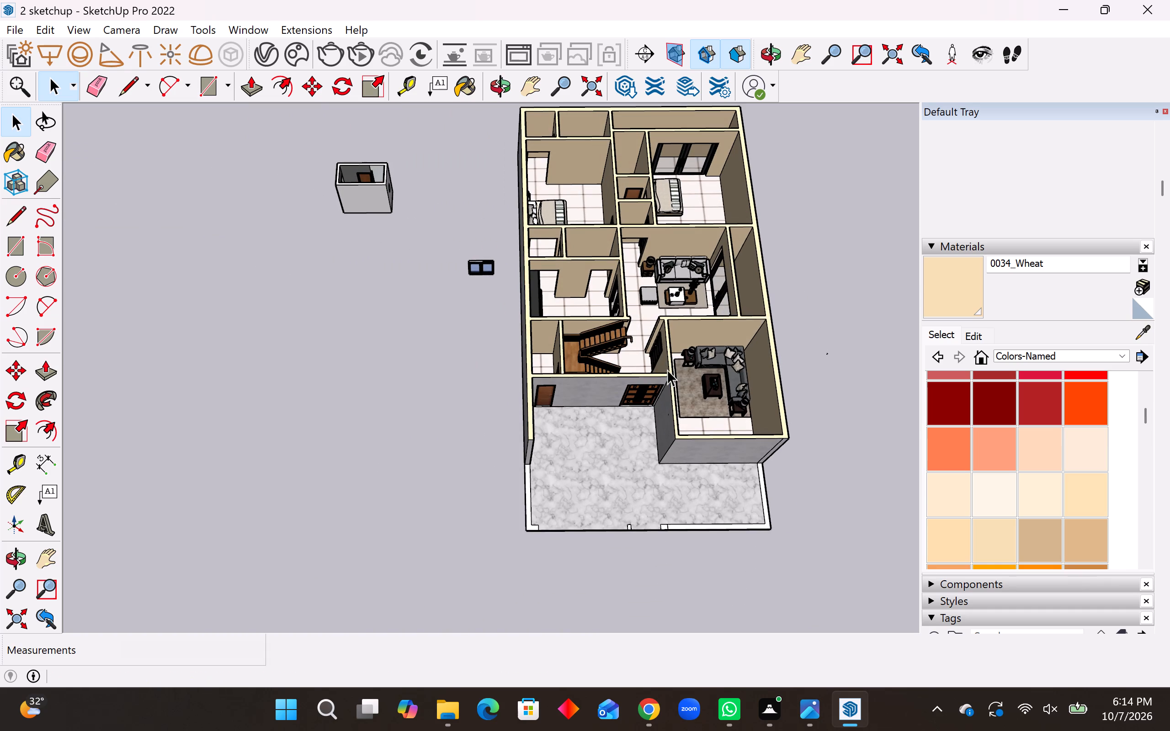
{"action": "scroll", "coordinate": [321, 376], "scroll_direction": "down", "scroll_amount": 5}
{"action": "scroll", "coordinate": [444, 136], "scroll_direction": "up", "scroll_amount": 12}
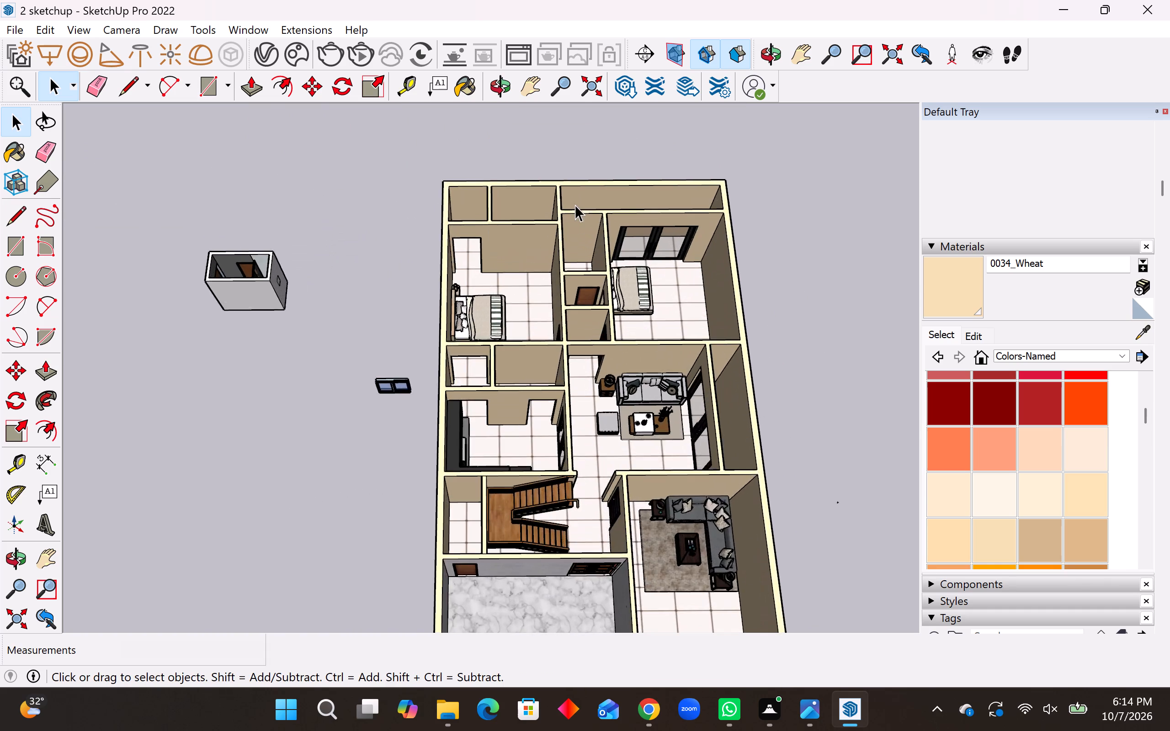
{"action": "scroll", "coordinate": [575, 205], "scroll_direction": "up", "scroll_amount": 7}
{"action": "middle_click_drag", "start_coordinate": [572, 243], "coordinate": [579, 234]}
{"action": "scroll", "coordinate": [591, 252], "scroll_direction": "down", "scroll_amount": 9}
Explode the white-walled bathroom component standing outside the house.
{"action": "left_click", "coordinate": [198, 326]}
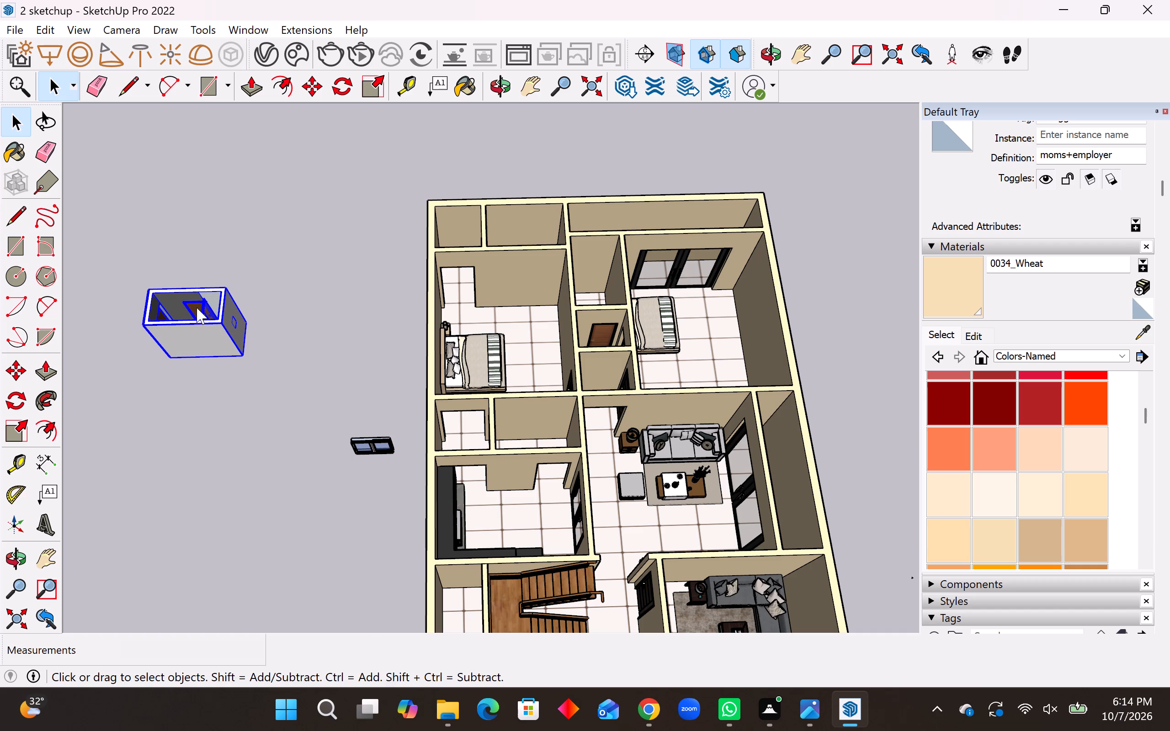
{"action": "right_click", "coordinate": [197, 307]}
{"action": "left_click", "coordinate": [264, 307]}
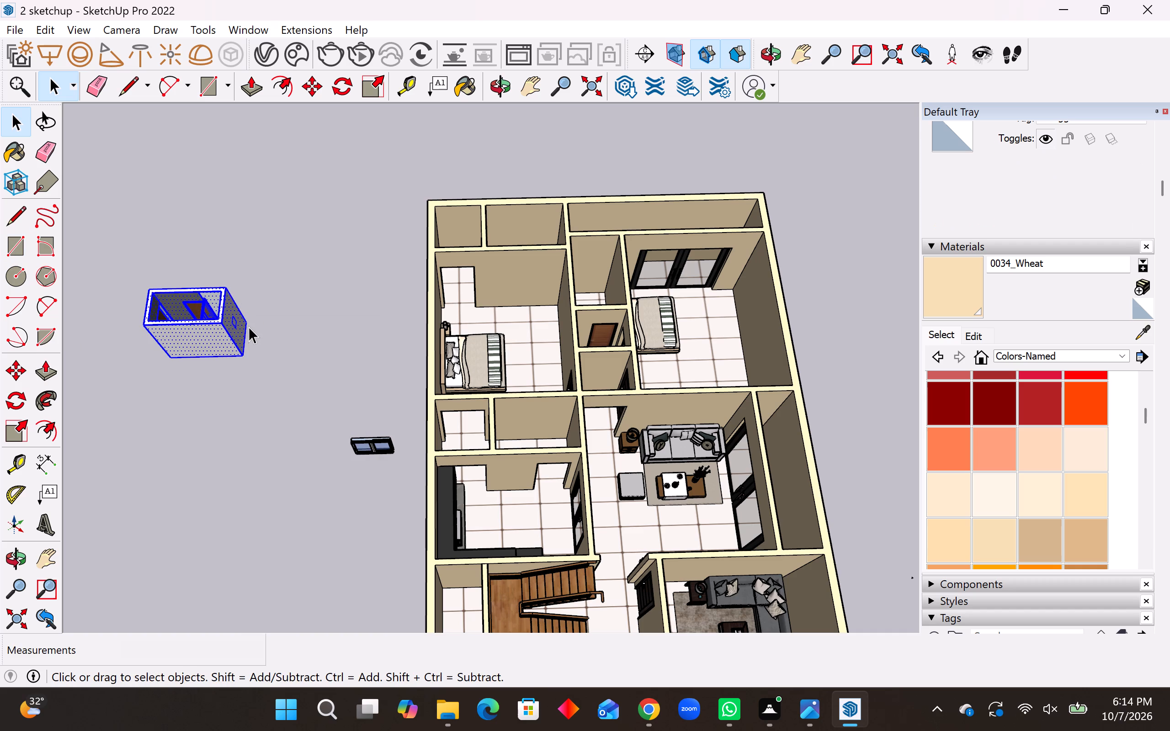
{"action": "key", "text": "space"}
{"action": "left_click", "coordinate": [223, 358]}
Move the vanity, toilet and shower fixtures together about 16' 1" along red, out of the bathroom box toward the house.
{"action": "scroll", "coordinate": [178, 318], "scroll_direction": "down", "scroll_amount": 2}
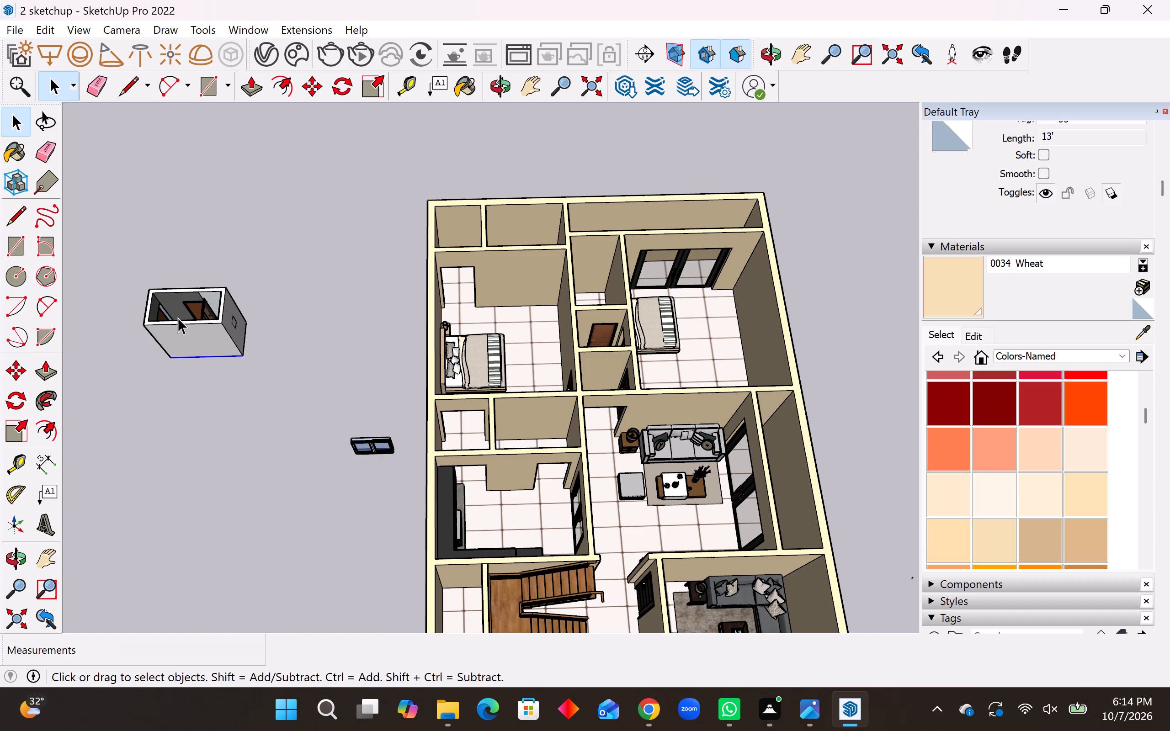
{"action": "scroll", "coordinate": [178, 318], "scroll_direction": "down", "scroll_amount": 2}
{"action": "middle_click_drag", "start_coordinate": [189, 309], "coordinate": [277, 301]}
{"action": "scroll", "coordinate": [58, 388], "scroll_direction": "up", "scroll_amount": 10}
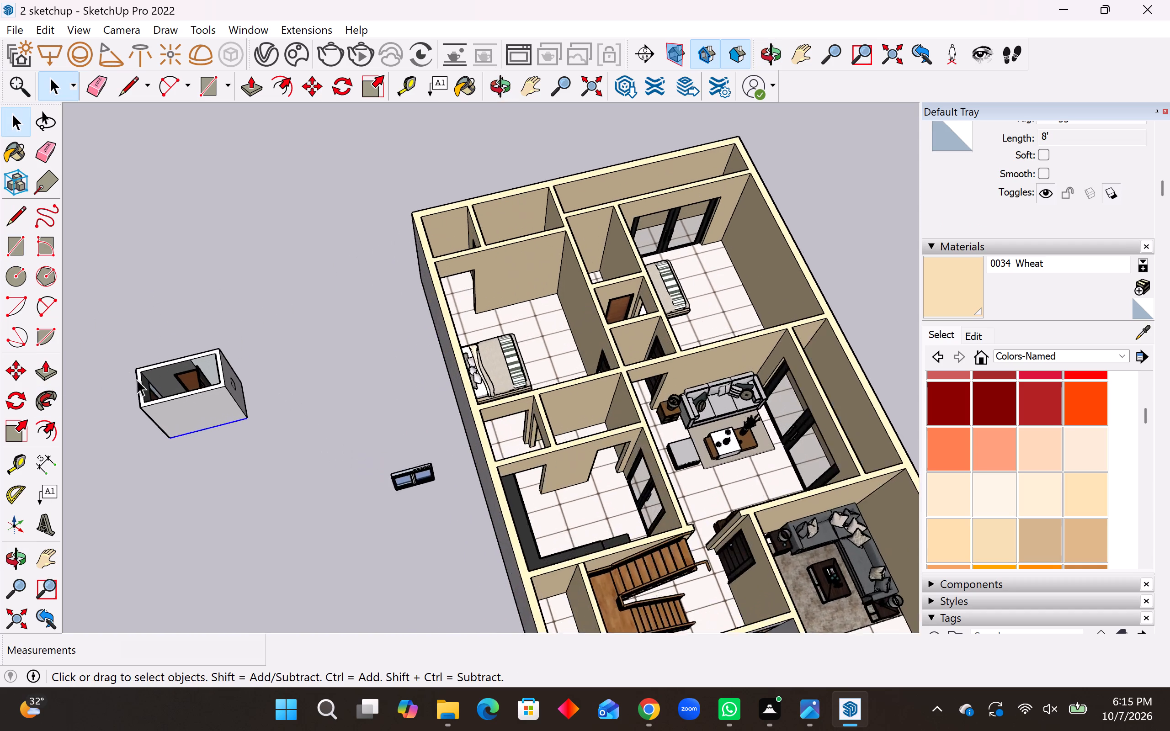
{"action": "scroll", "coordinate": [137, 379], "scroll_direction": "up", "scroll_amount": 7}
{"action": "left_click_drag", "start_coordinate": [236, 484], "coordinate": [232, 480]}
{"action": "scroll", "coordinate": [142, 399], "scroll_direction": "up", "scroll_amount": 2}
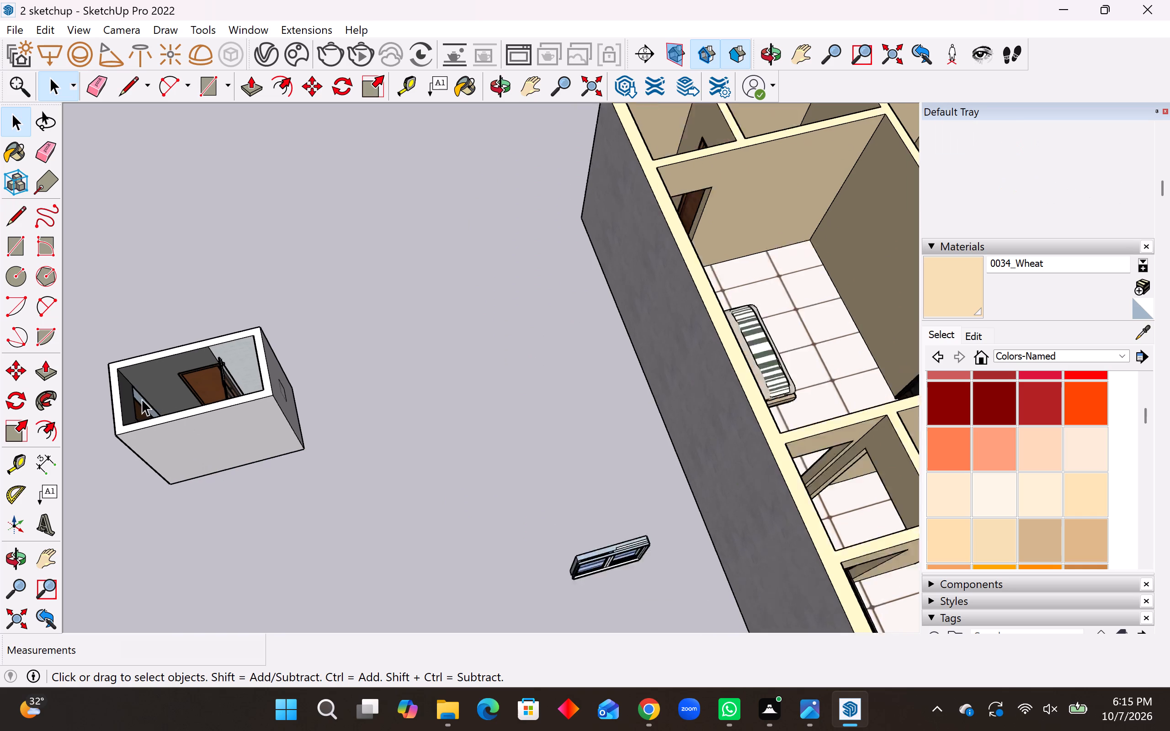
{"action": "scroll", "coordinate": [142, 399], "scroll_direction": "up", "scroll_amount": 12}
{"action": "middle_click_drag", "start_coordinate": [392, 388], "coordinate": [836, 423]}
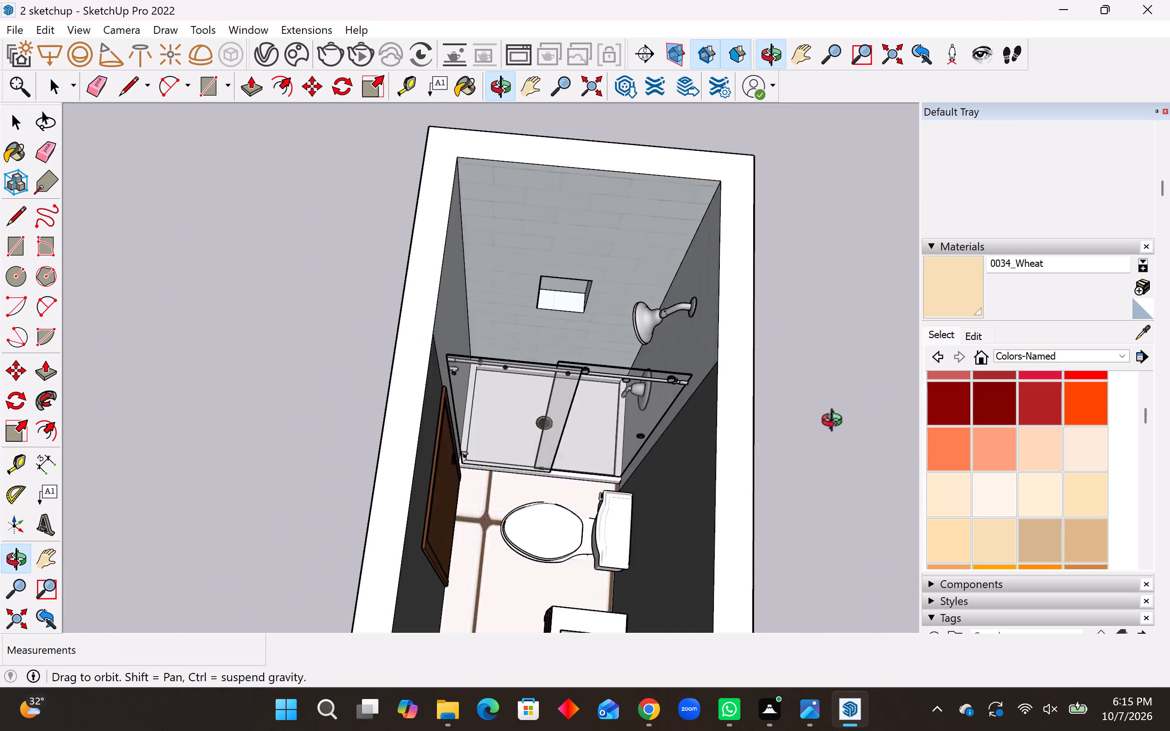
{"action": "middle_click_drag", "start_coordinate": [836, 423], "coordinate": [1169, 401]}
{"action": "scroll", "coordinate": [868, 383], "scroll_direction": "down", "scroll_amount": 10}
{"action": "middle_click_drag", "start_coordinate": [587, 366], "coordinate": [633, 438]}
{"action": "left_click", "coordinate": [624, 398]}
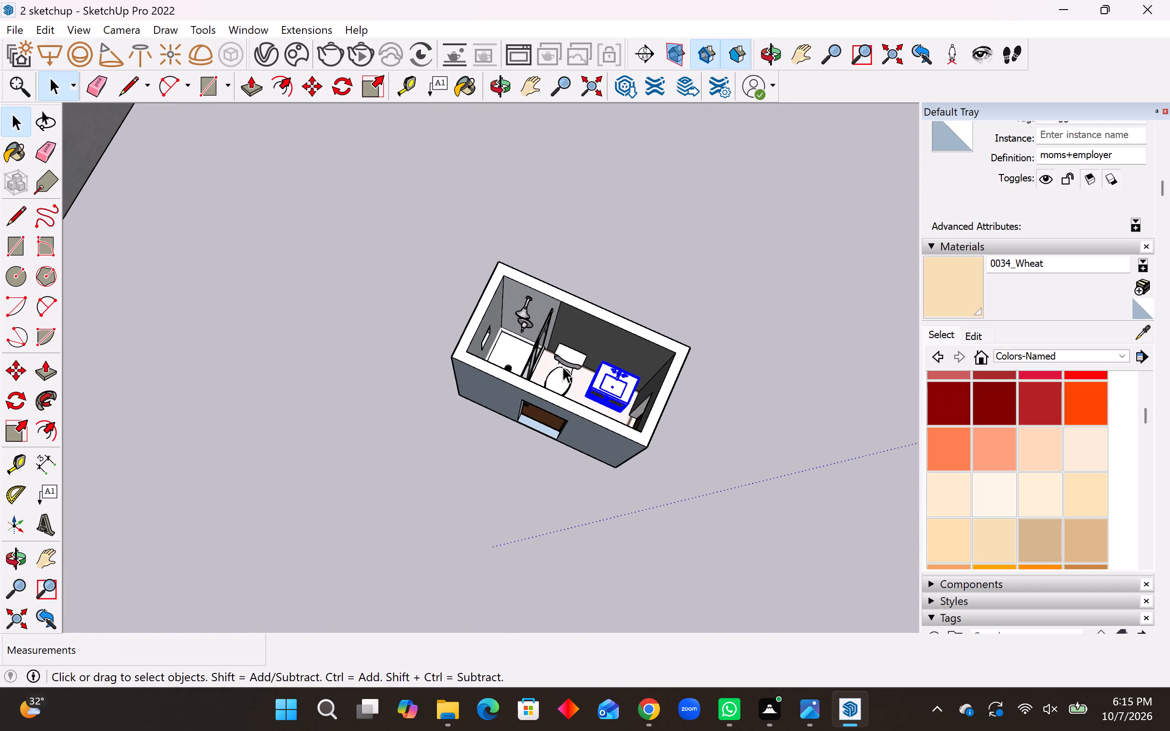
{"action": "left_click", "coordinate": [569, 359], "text": "ctrl"}
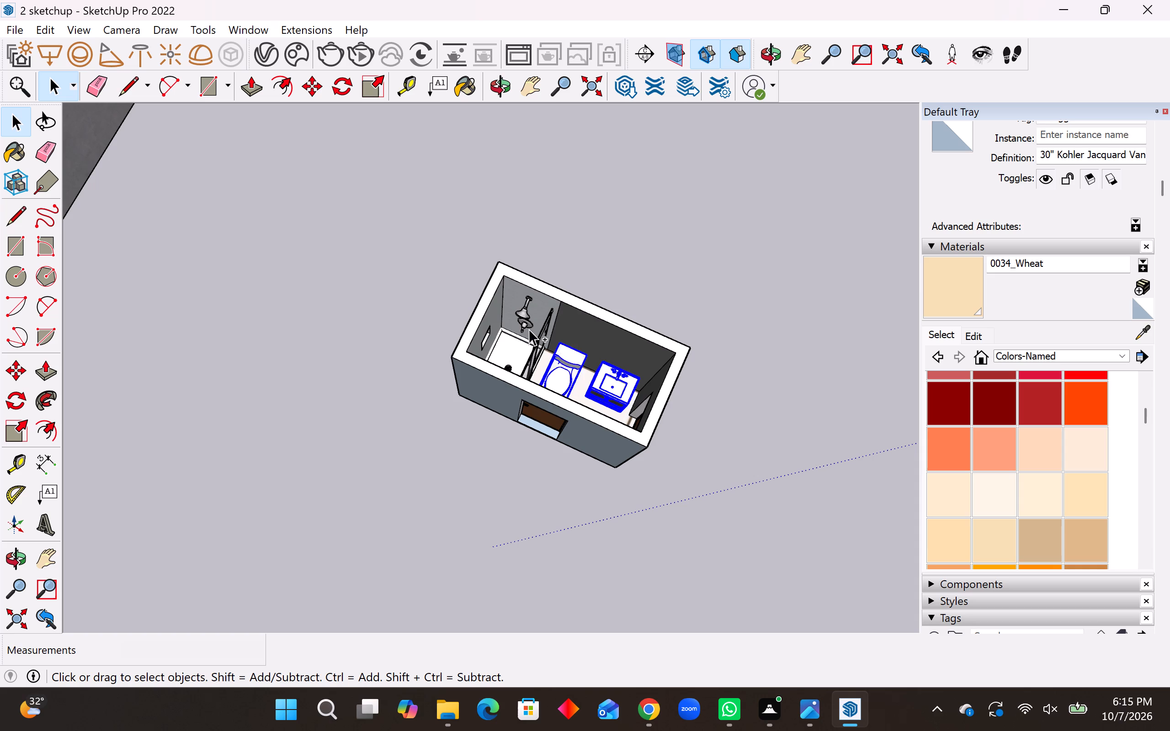
{"action": "left_click", "coordinate": [523, 319], "text": "ctrl"}
{"action": "scroll", "coordinate": [645, 385], "scroll_direction": "up", "scroll_amount": 10}
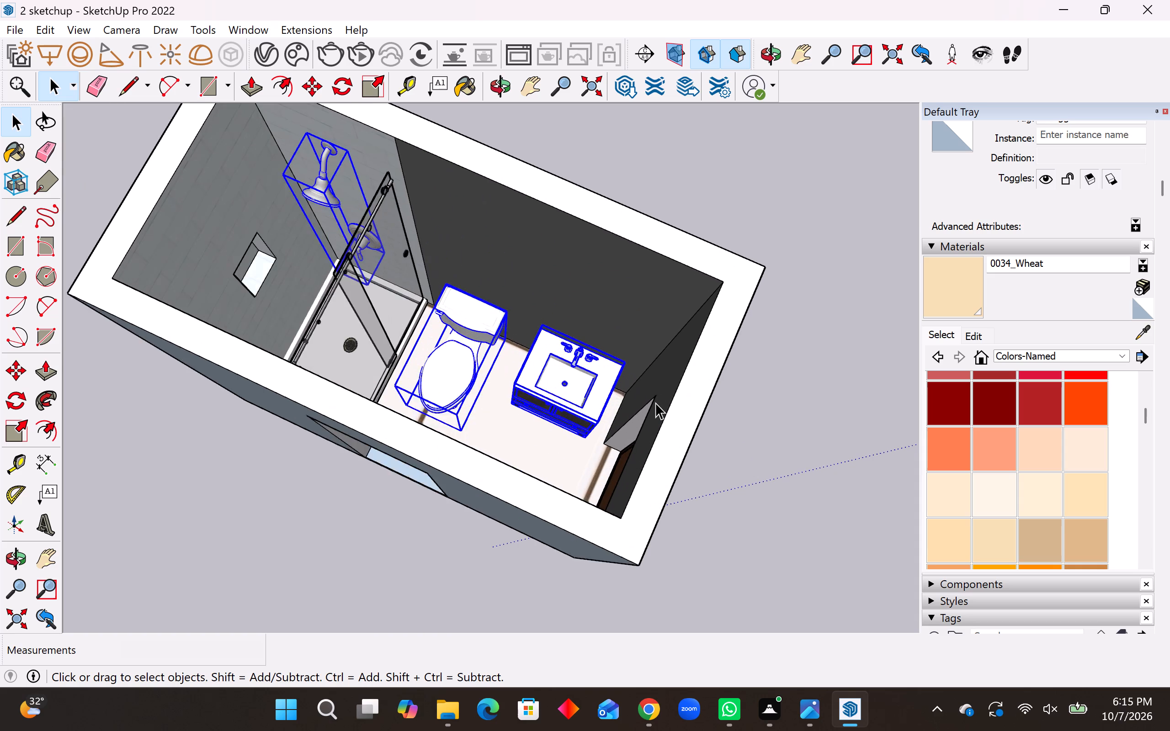
{"action": "scroll", "coordinate": [655, 403], "scroll_direction": "up", "scroll_amount": 8}
{"action": "key", "text": "m"}
{"action": "middle_click_drag", "start_coordinate": [600, 387], "coordinate": [565, 349]}
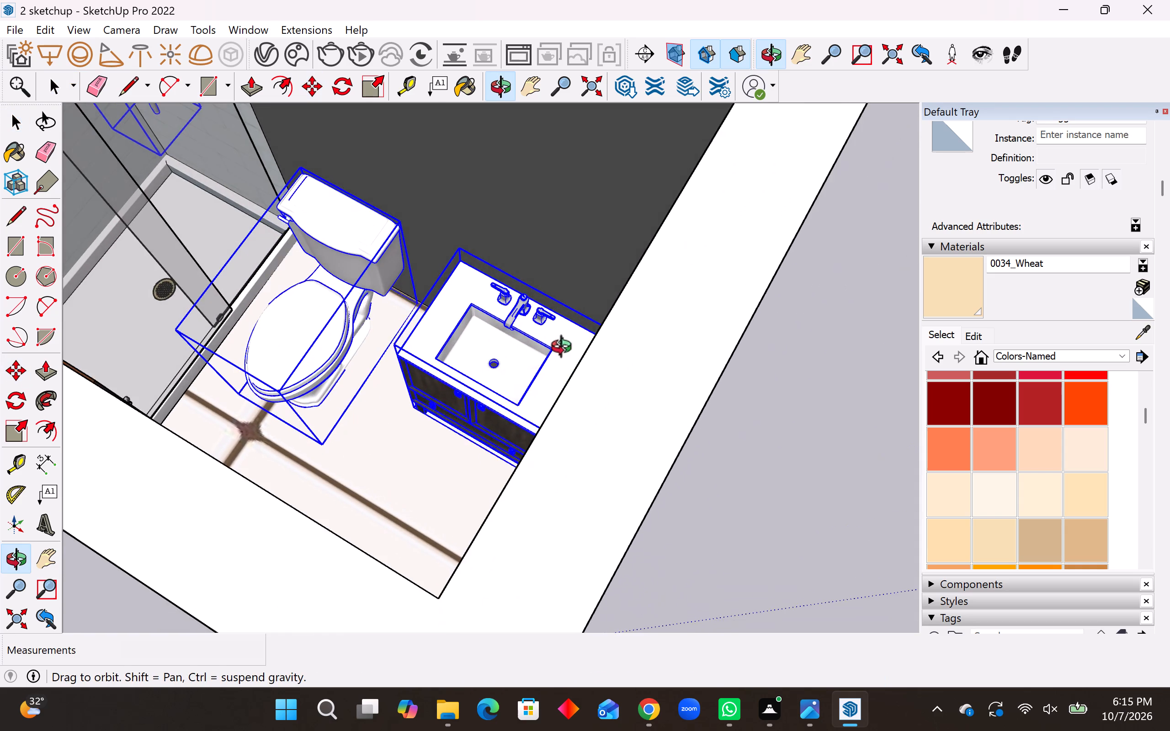
{"action": "middle_click_drag", "start_coordinate": [565, 349], "coordinate": [573, 362]}
{"action": "scroll", "coordinate": [604, 394], "scroll_direction": "up", "scroll_amount": 10}
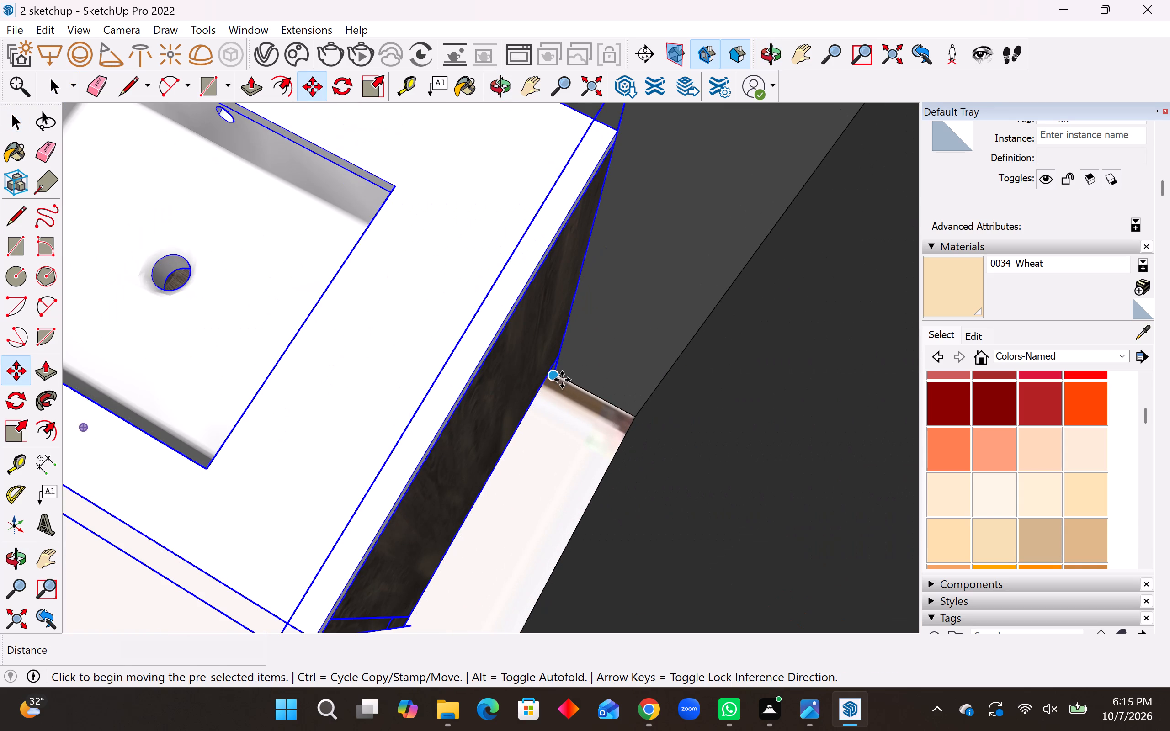
{"action": "left_click", "coordinate": [558, 376]}
{"action": "scroll", "coordinate": [523, 415], "scroll_direction": "down", "scroll_amount": 15}
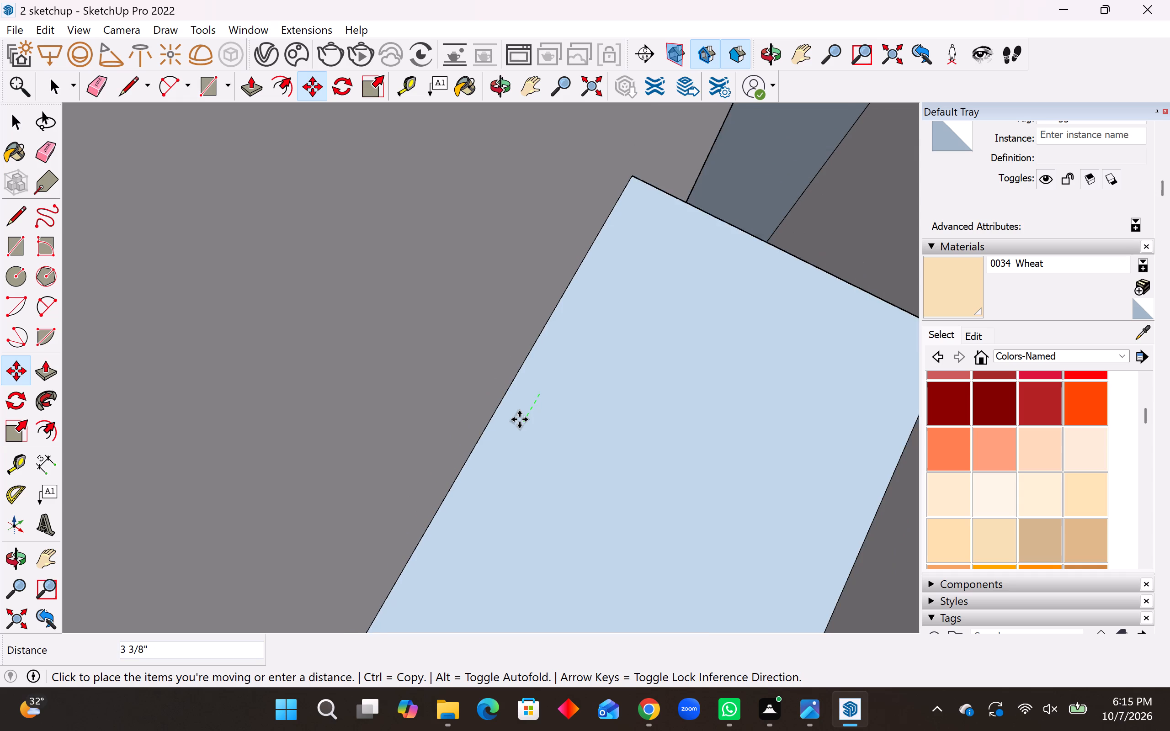
{"action": "scroll", "coordinate": [519, 419], "scroll_direction": "down", "scroll_amount": 20}
{"action": "scroll", "coordinate": [519, 419], "scroll_direction": "down", "scroll_amount": 15}
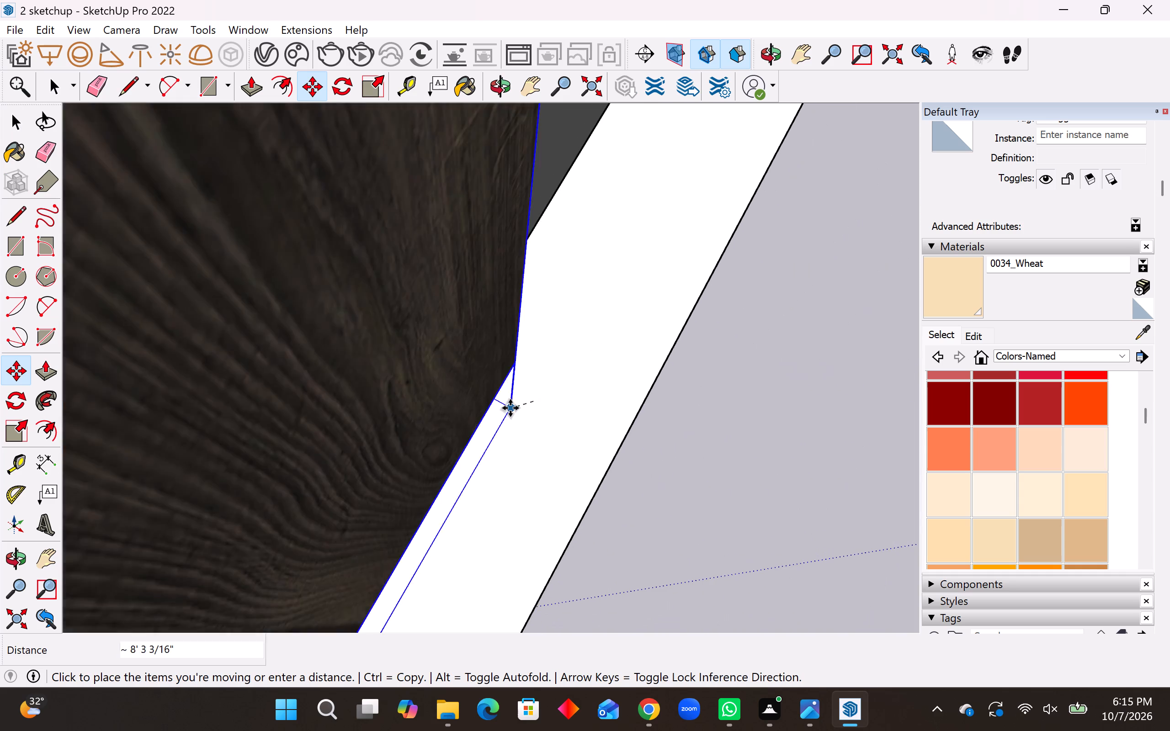
{"action": "scroll", "coordinate": [510, 408], "scroll_direction": "down", "scroll_amount": 20}
{"action": "scroll", "coordinate": [510, 408], "scroll_direction": "down", "scroll_amount": 15}
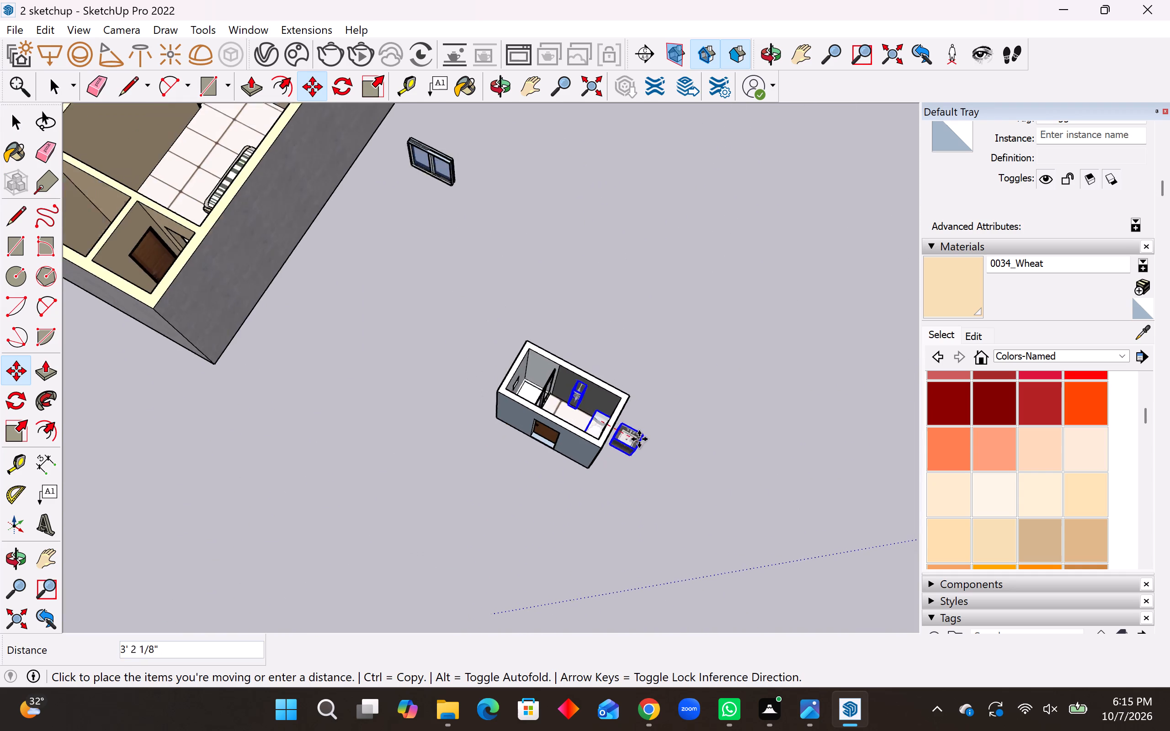
{"action": "scroll", "coordinate": [639, 439], "scroll_direction": "down", "scroll_amount": 1}
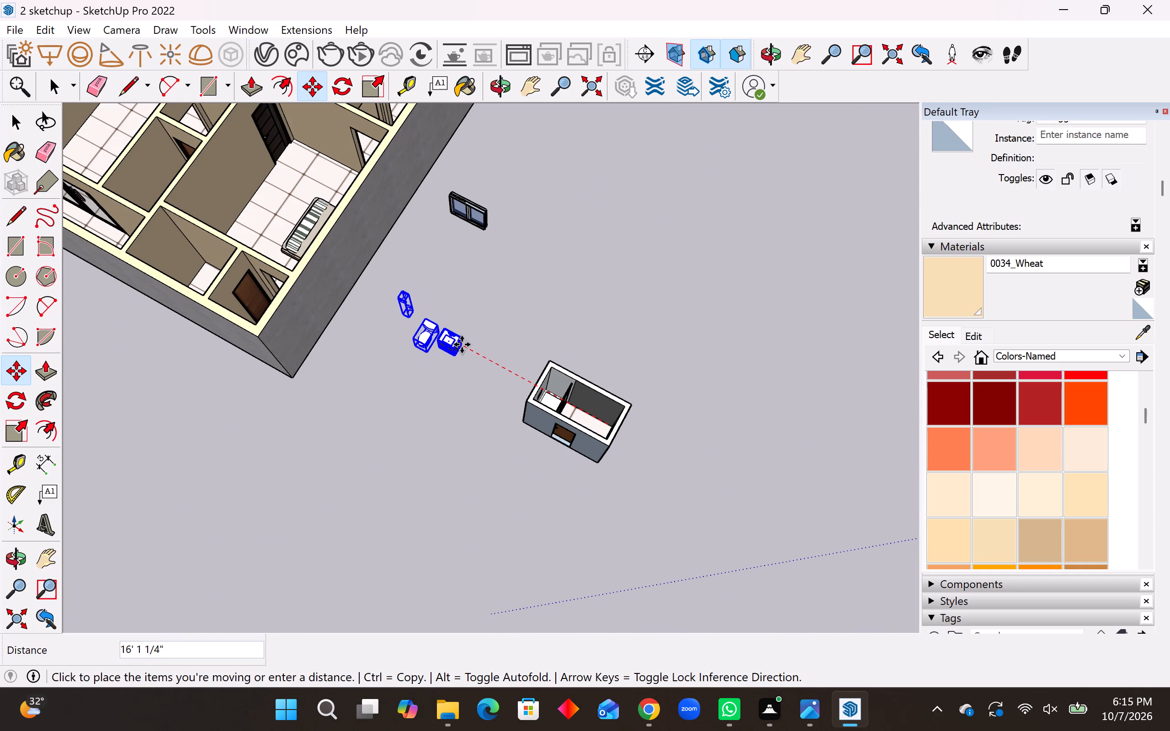
{"action": "left_click", "coordinate": [462, 344]}
{"action": "key", "text": "space"}
Delete the leftover bathroom box with its walls, floor, door and shower enclosure.
{"action": "left_click_drag", "start_coordinate": [675, 372], "coordinate": [655, 387]}
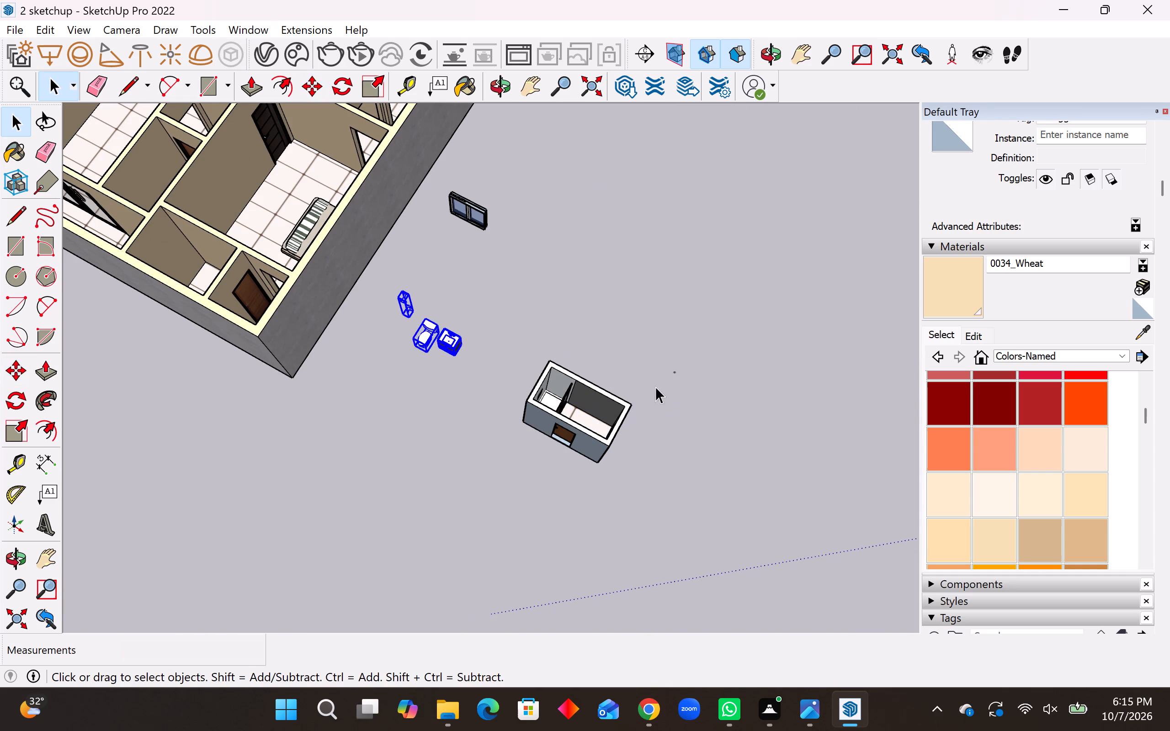
{"action": "left_click_drag", "start_coordinate": [655, 387], "coordinate": [504, 471]}
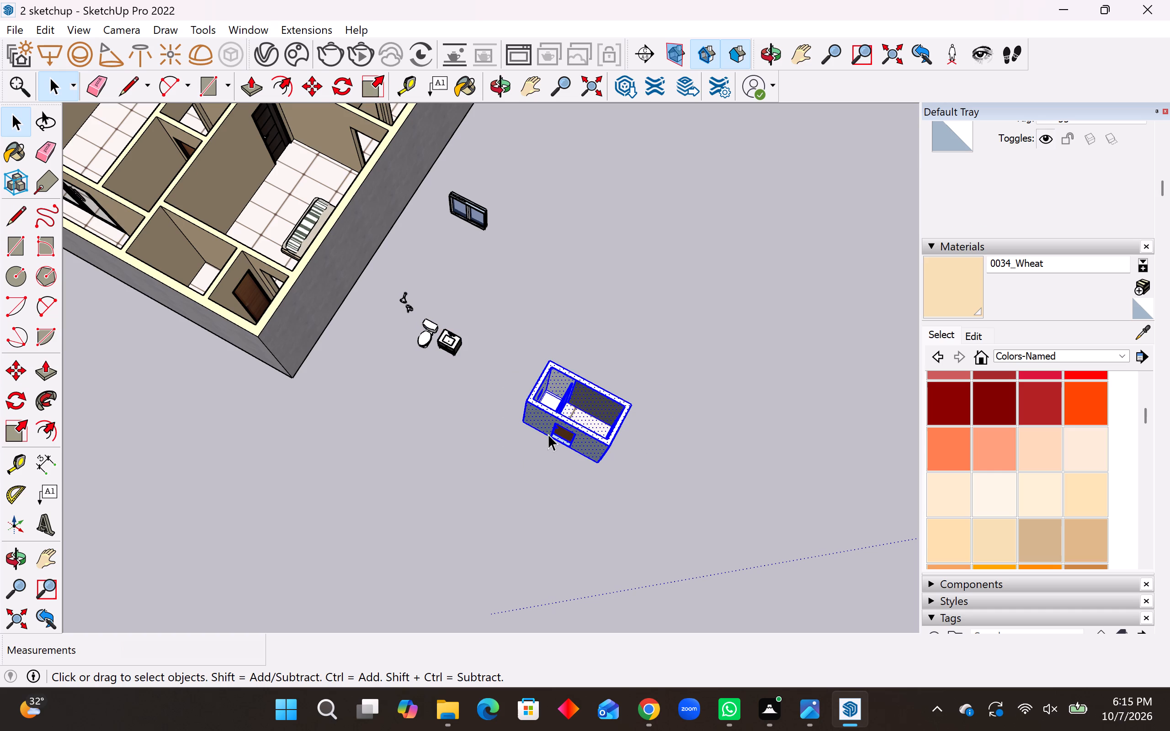
{"action": "key", "text": "Delete"}
Group the vanity, toilet and shower fixtures beside the house.
{"action": "middle_click_drag", "start_coordinate": [495, 382], "coordinate": [489, 358]}
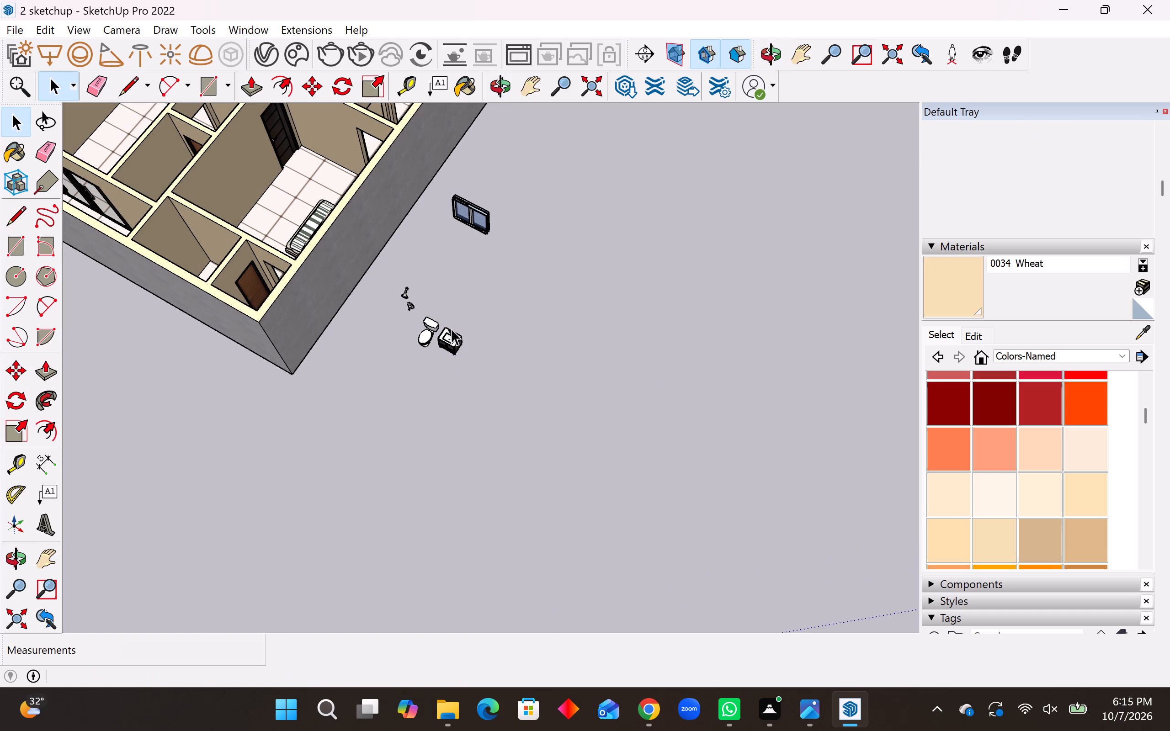
{"action": "middle_click_drag", "start_coordinate": [371, 368], "coordinate": [540, 344]}
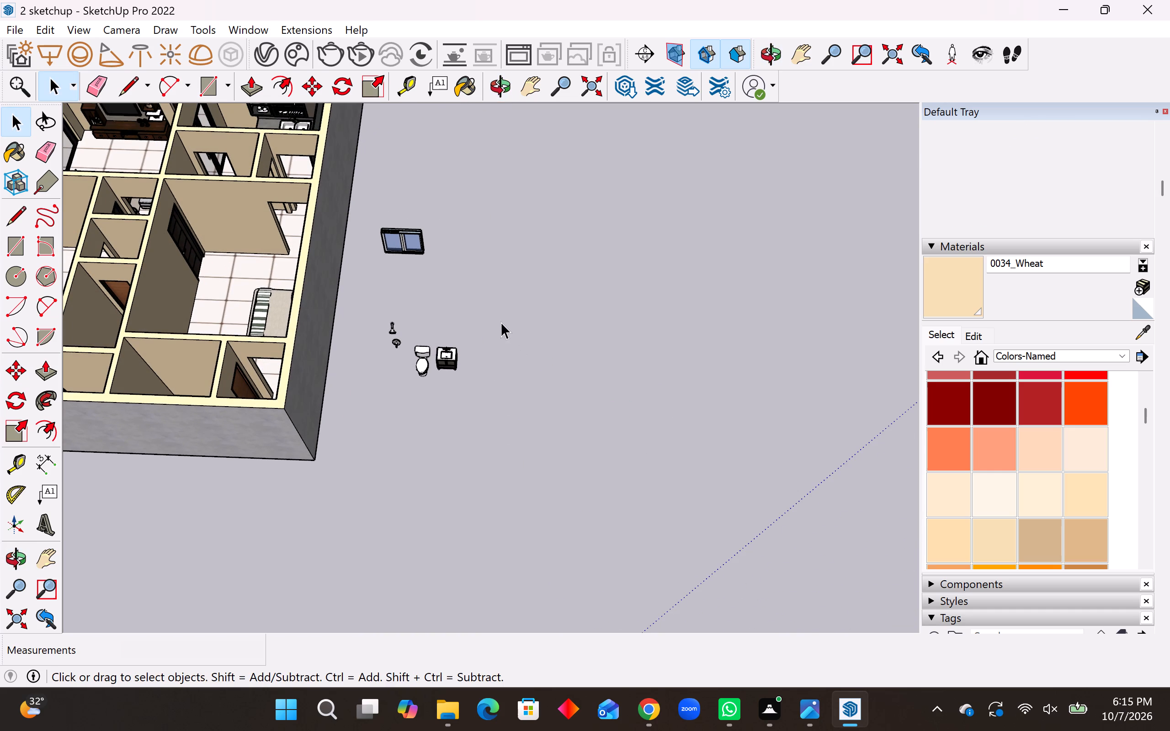
{"action": "left_click_drag", "start_coordinate": [501, 322], "coordinate": [383, 417]}
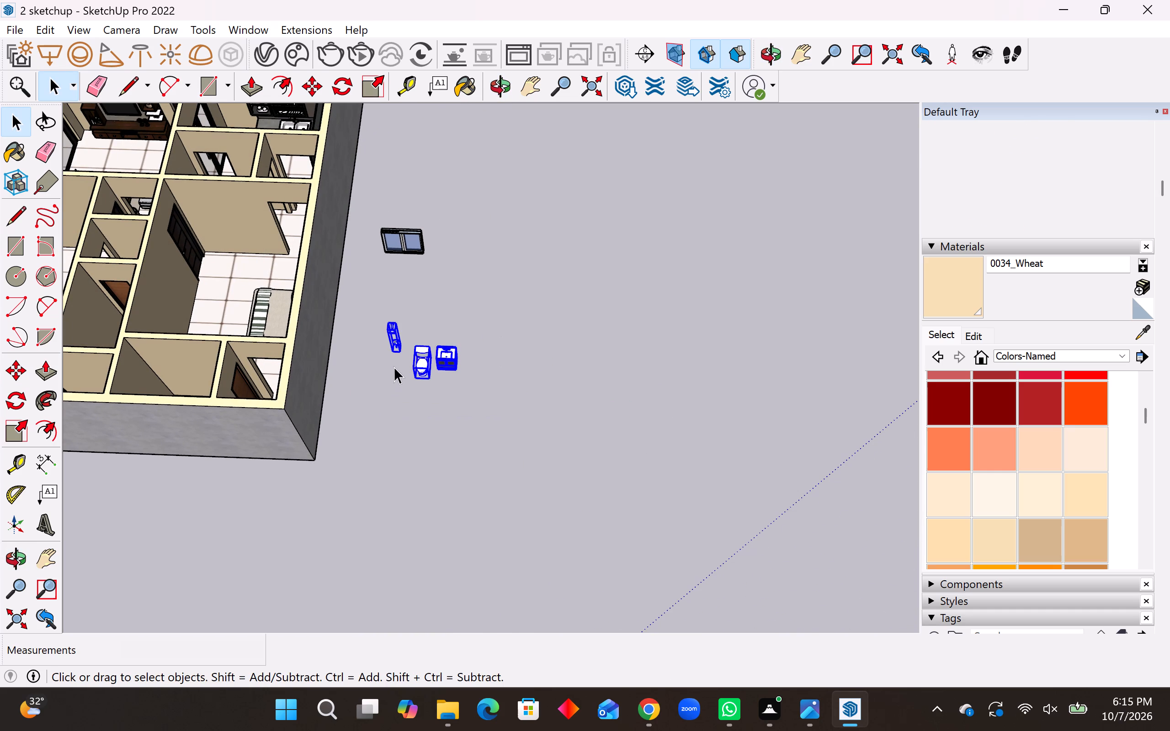
{"action": "right_click", "coordinate": [417, 349]}
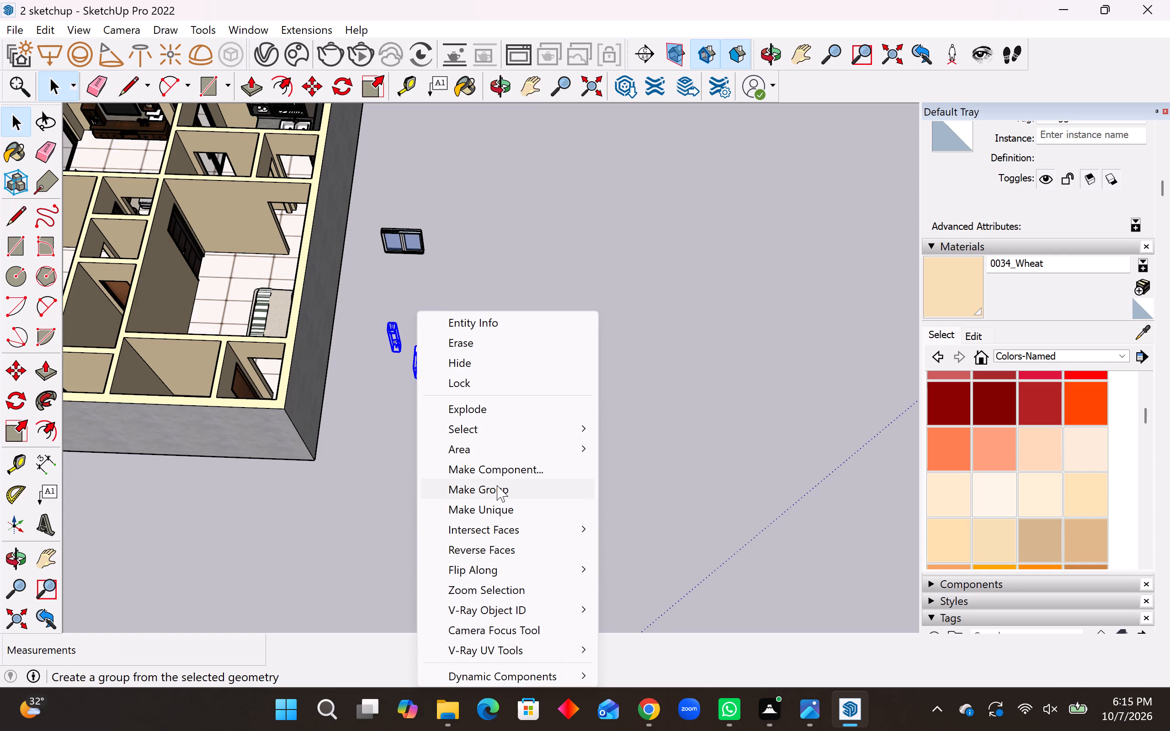
{"action": "left_click", "coordinate": [498, 483]}
{"action": "key", "text": "space"}
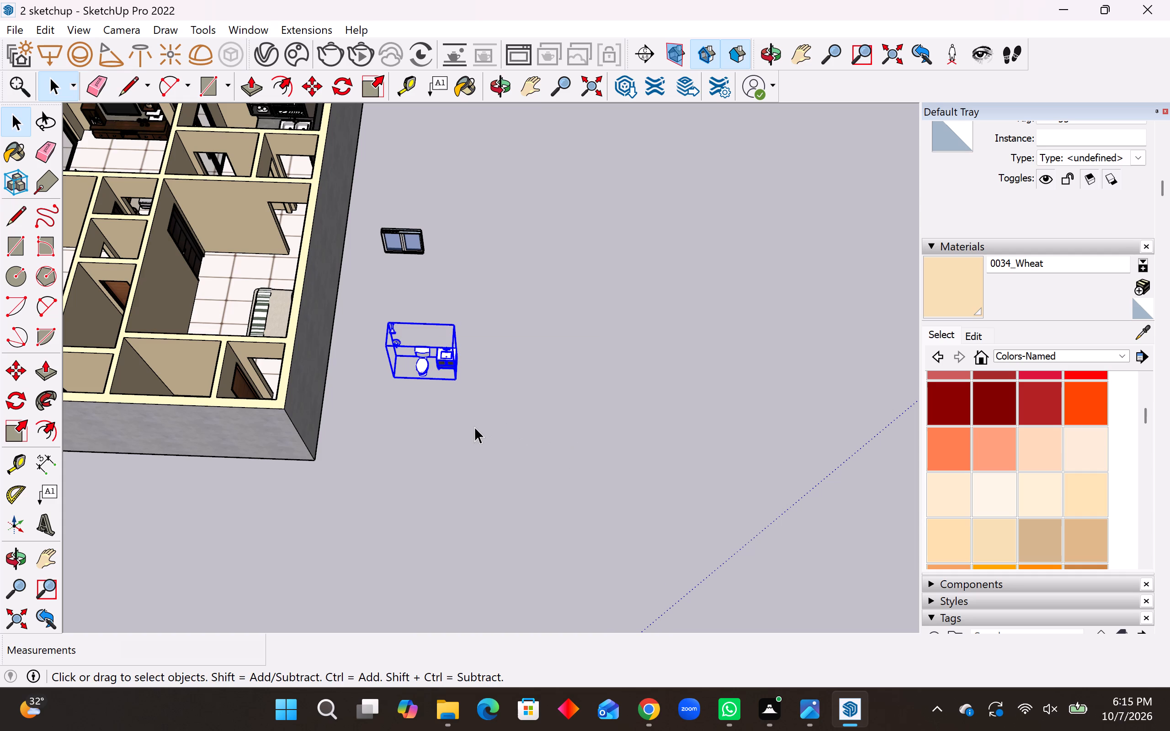
Copy the fixture group about 20' 2" into the house, onto the floor of the bathroom beside the small corner room.
{"action": "scroll", "coordinate": [474, 427], "scroll_direction": "down", "scroll_amount": 7}
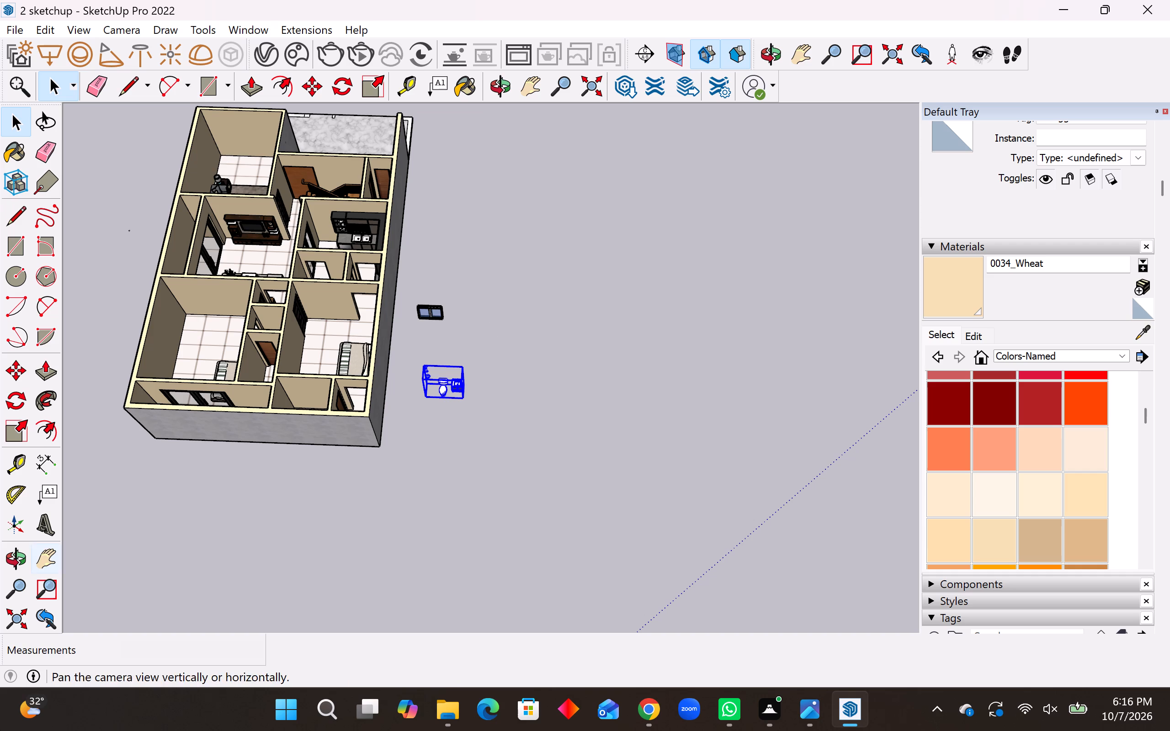
{"action": "scroll", "coordinate": [192, 585], "scroll_direction": "up", "scroll_amount": 11}
{"action": "scroll", "coordinate": [330, 526], "scroll_direction": "down", "scroll_amount": 4}
{"action": "scroll", "coordinate": [327, 442], "scroll_direction": "down", "scroll_amount": 3}
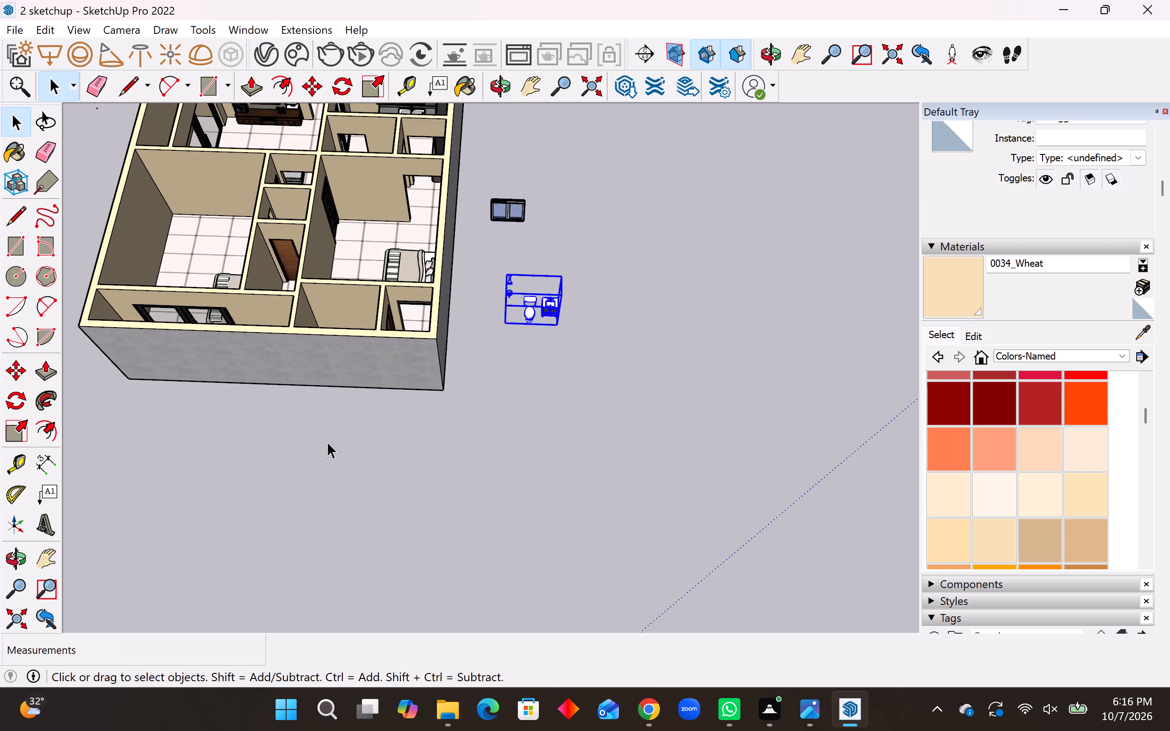
{"action": "scroll", "coordinate": [327, 442], "scroll_direction": "down", "scroll_amount": 2}
{"action": "middle_click_drag", "start_coordinate": [333, 385], "coordinate": [346, 449]}
{"action": "scroll", "coordinate": [466, 357], "scroll_direction": "up", "scroll_amount": 5}
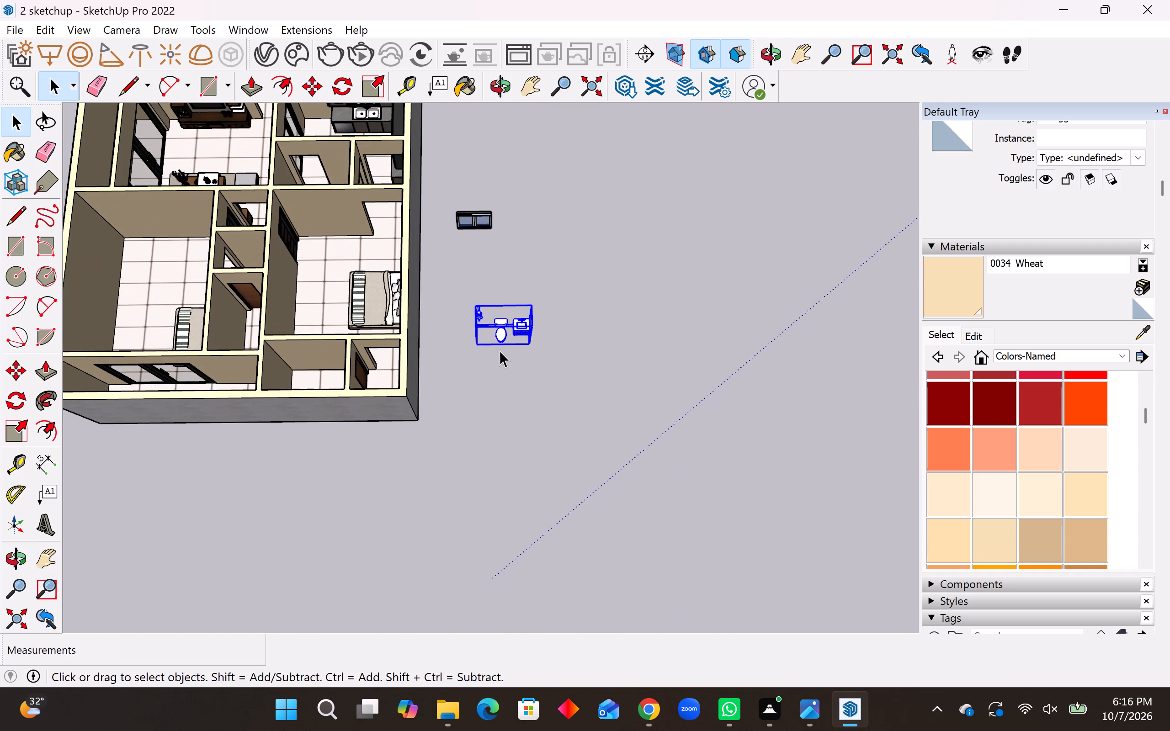
{"action": "scroll", "coordinate": [500, 350], "scroll_direction": "up", "scroll_amount": 1}
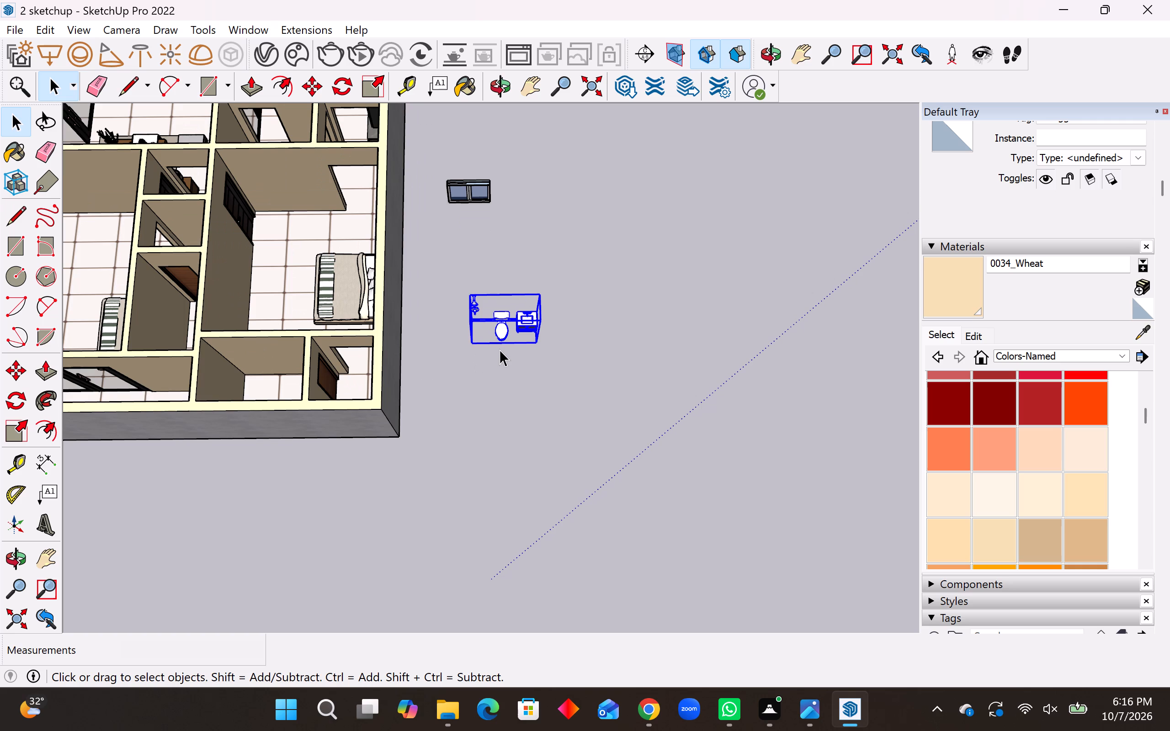
{"action": "scroll", "coordinate": [529, 346], "scroll_direction": "up", "scroll_amount": 8}
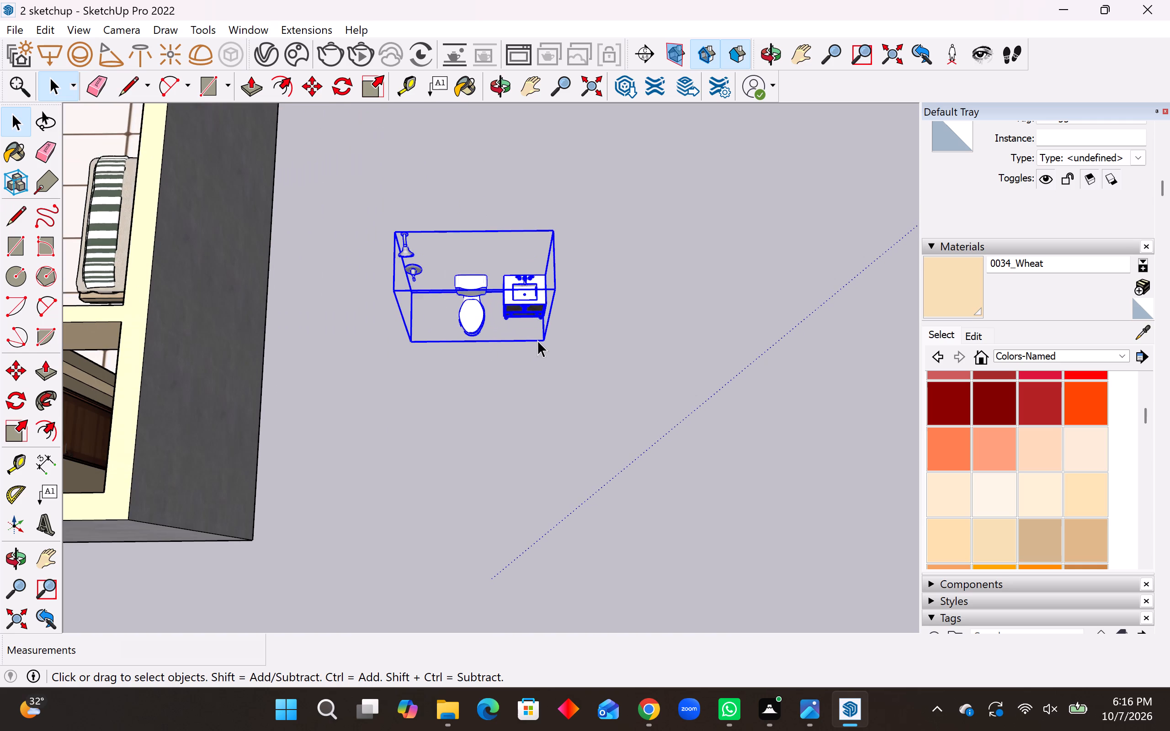
{"action": "key", "text": "m"}
{"action": "middle_click_drag", "start_coordinate": [623, 288], "coordinate": [449, 236]}
{"action": "scroll", "coordinate": [607, 376], "scroll_direction": "up", "scroll_amount": 6}
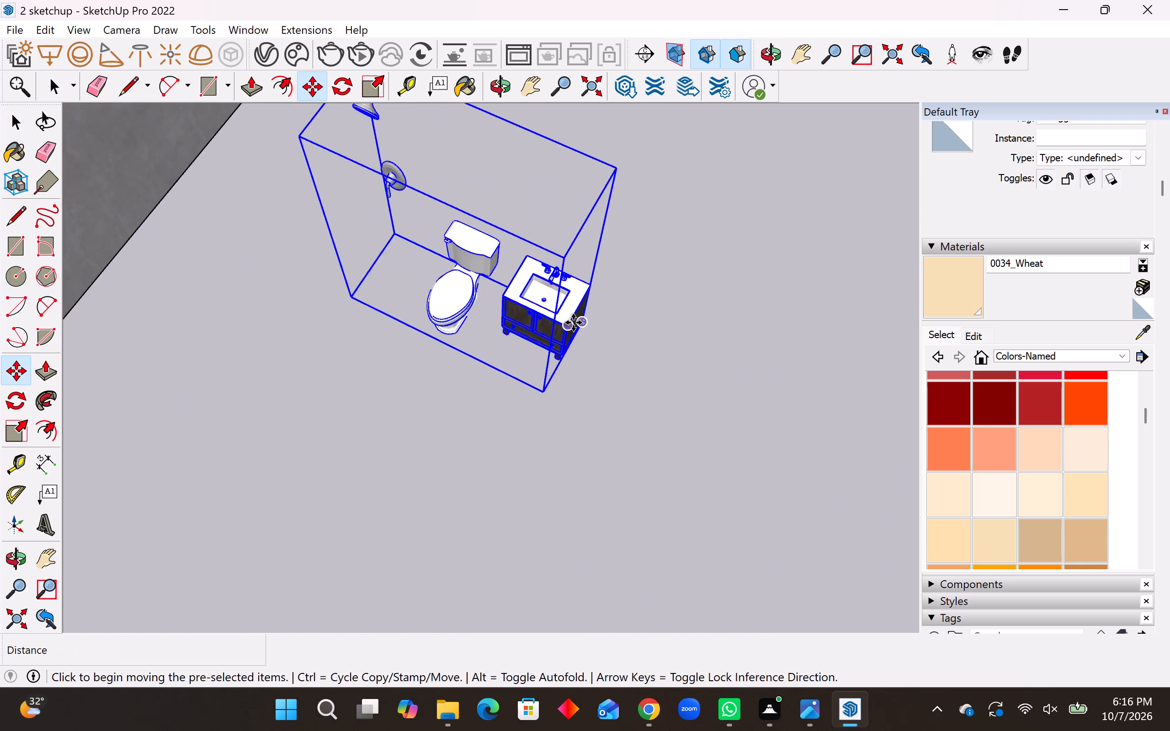
{"action": "scroll", "coordinate": [573, 323], "scroll_direction": "up", "scroll_amount": 1}
{"action": "left_click", "coordinate": [590, 325]}
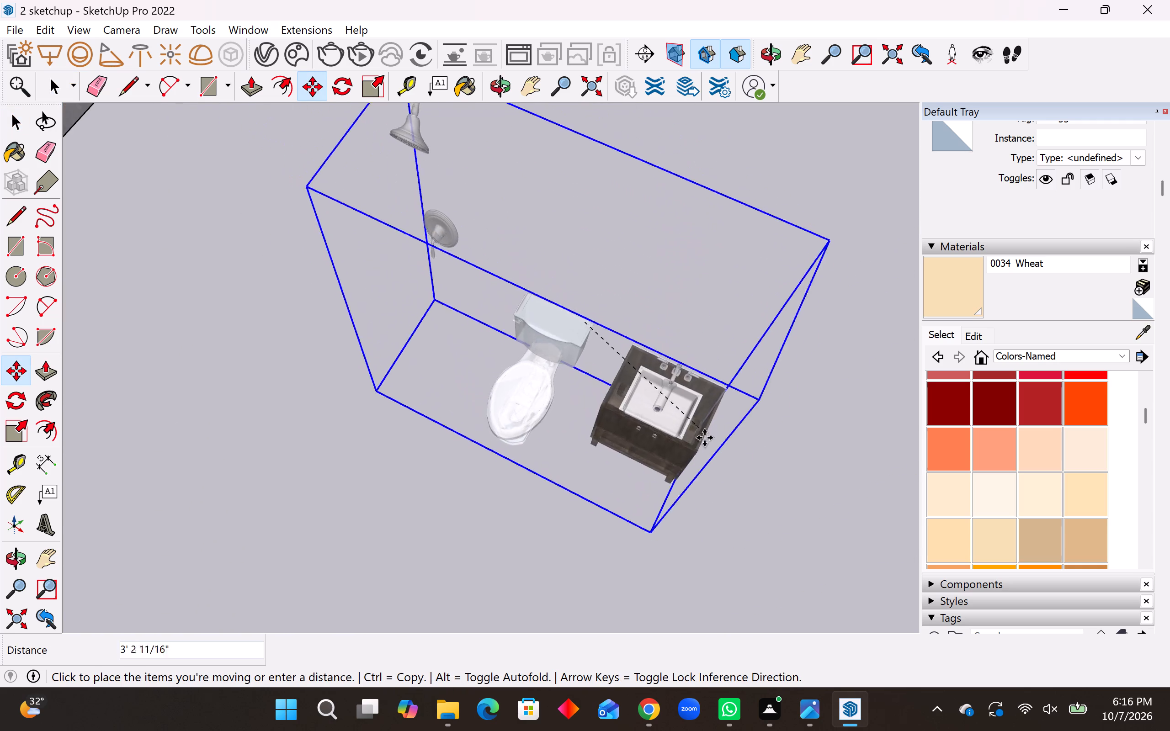
{"action": "scroll", "coordinate": [712, 451], "scroll_direction": "down", "scroll_amount": 18}
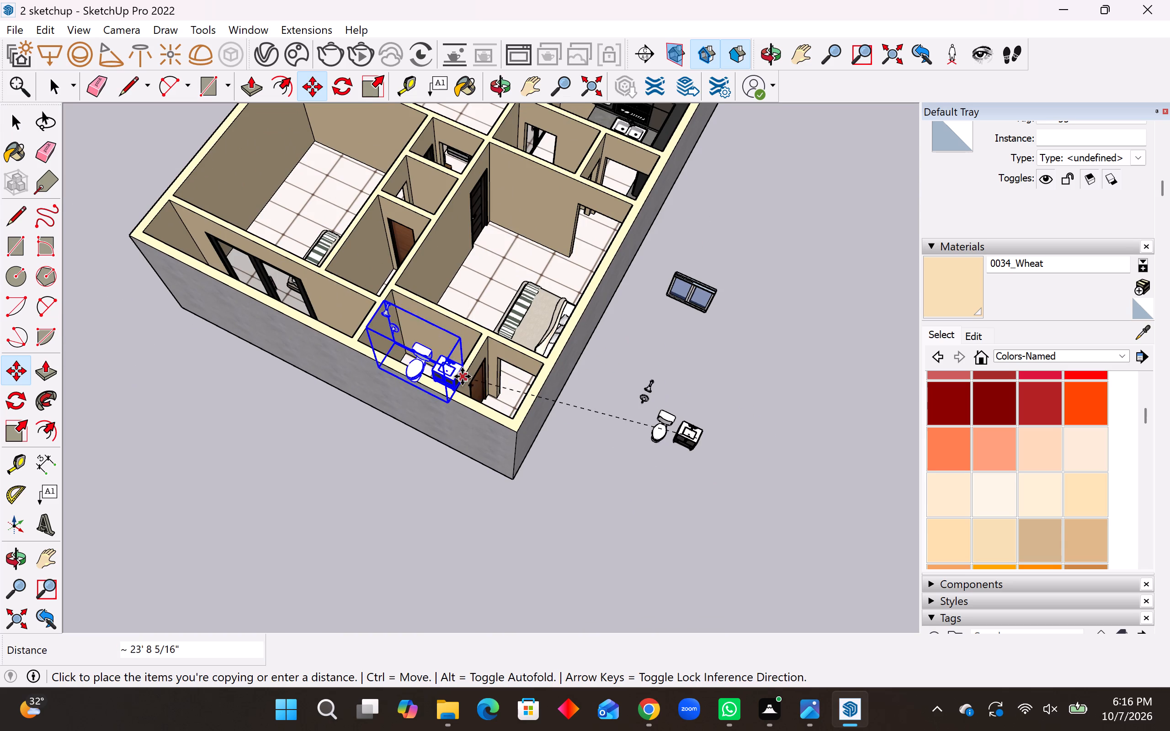
{"action": "middle_click_drag", "start_coordinate": [462, 376], "coordinate": [483, 462]}
{"action": "scroll", "coordinate": [442, 377], "scroll_direction": "up", "scroll_amount": 15}
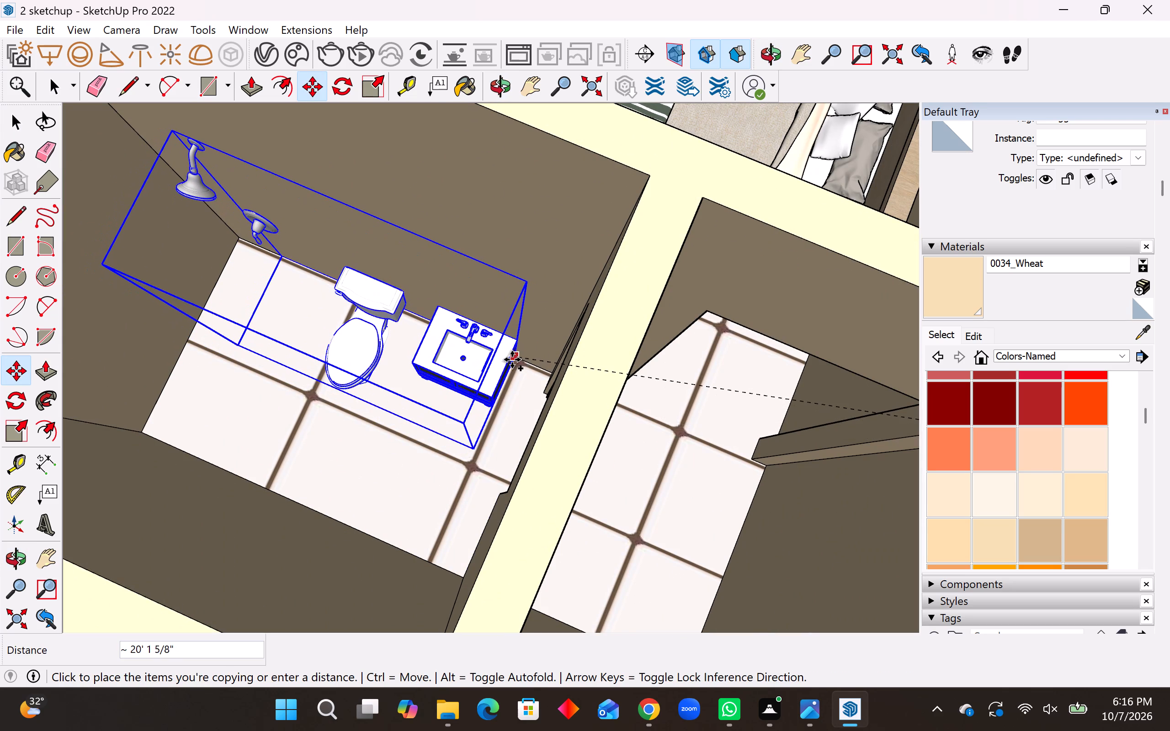
{"action": "left_click", "coordinate": [511, 360]}
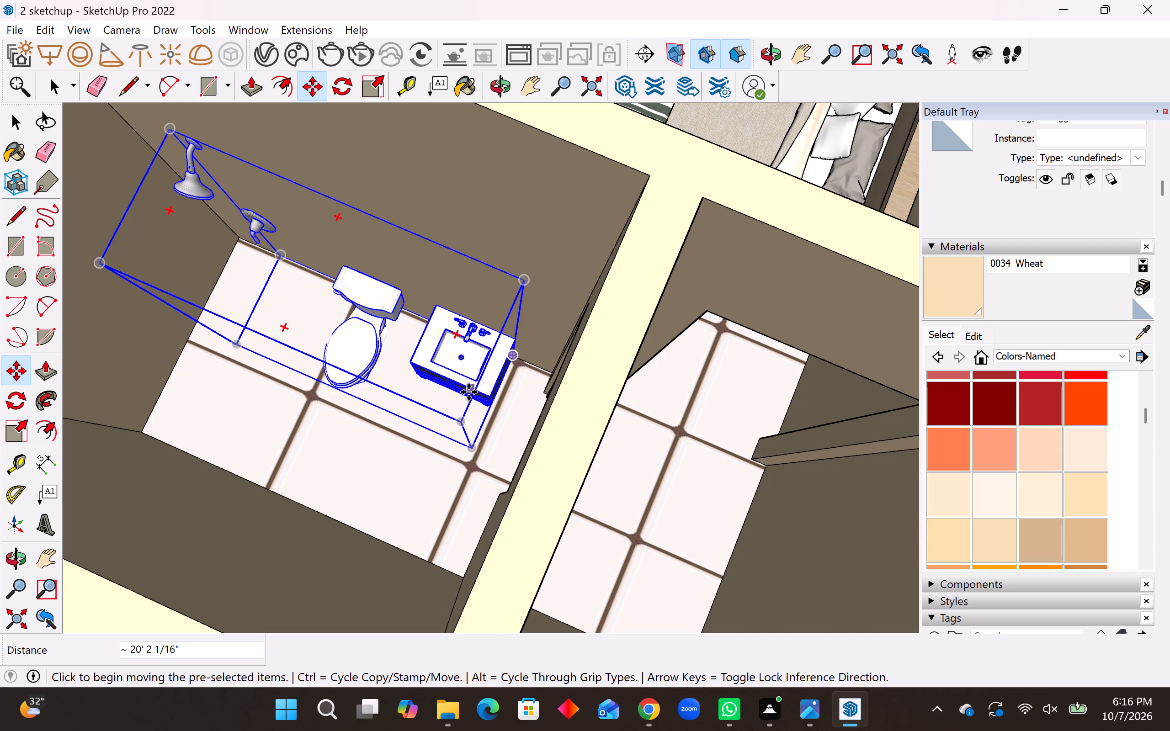
{"action": "key", "text": "space"}
{"action": "scroll", "coordinate": [432, 419], "scroll_direction": "down", "scroll_amount": 8}
{"action": "left_click", "coordinate": [324, 549]}
Rotate the fixture group outside the house a quarter turn on the ground plane, keeping it aligned with the house walls.
{"action": "scroll", "coordinate": [383, 457], "scroll_direction": "down", "scroll_amount": 5}
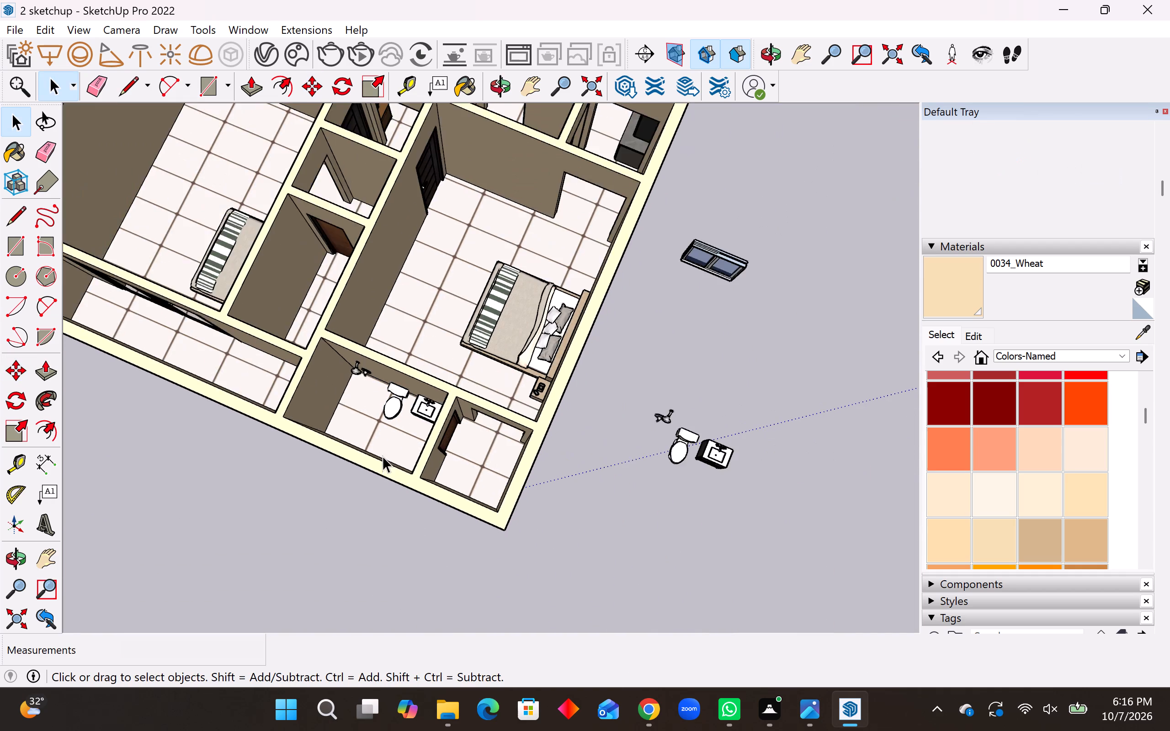
{"action": "scroll", "coordinate": [383, 456], "scroll_direction": "down", "scroll_amount": 3}
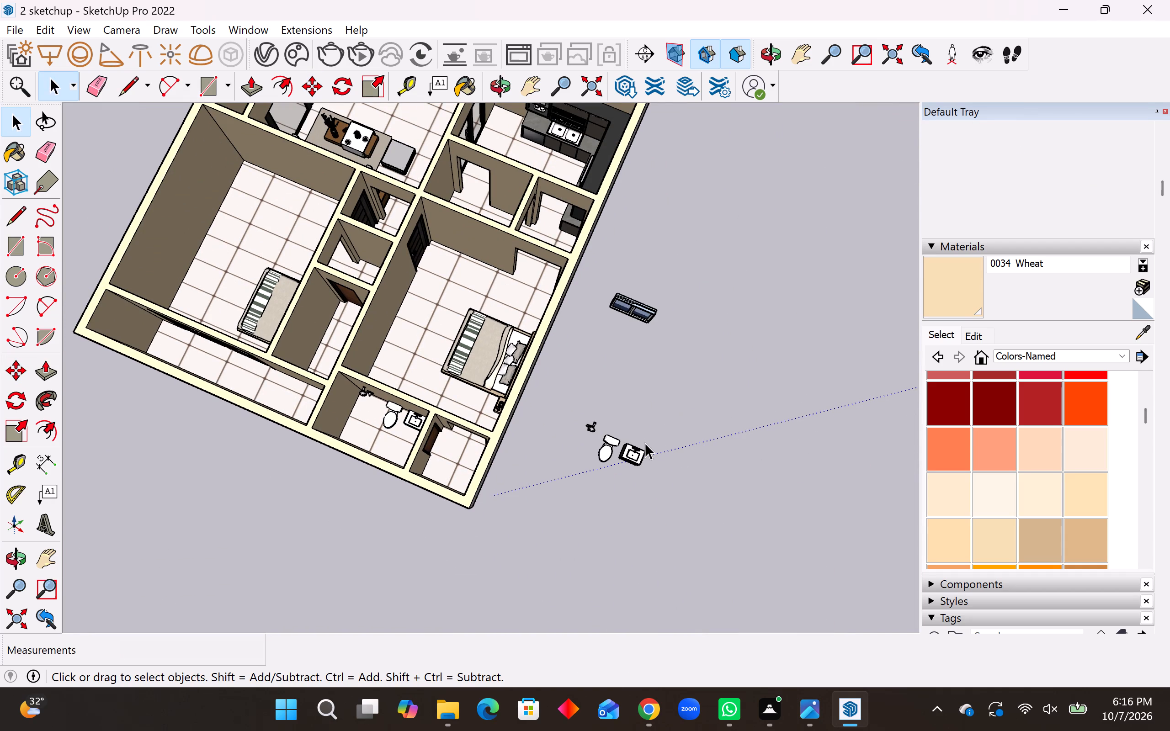
{"action": "left_click", "coordinate": [617, 456]}
{"action": "middle_click_drag", "start_coordinate": [612, 469], "coordinate": [811, 371]}
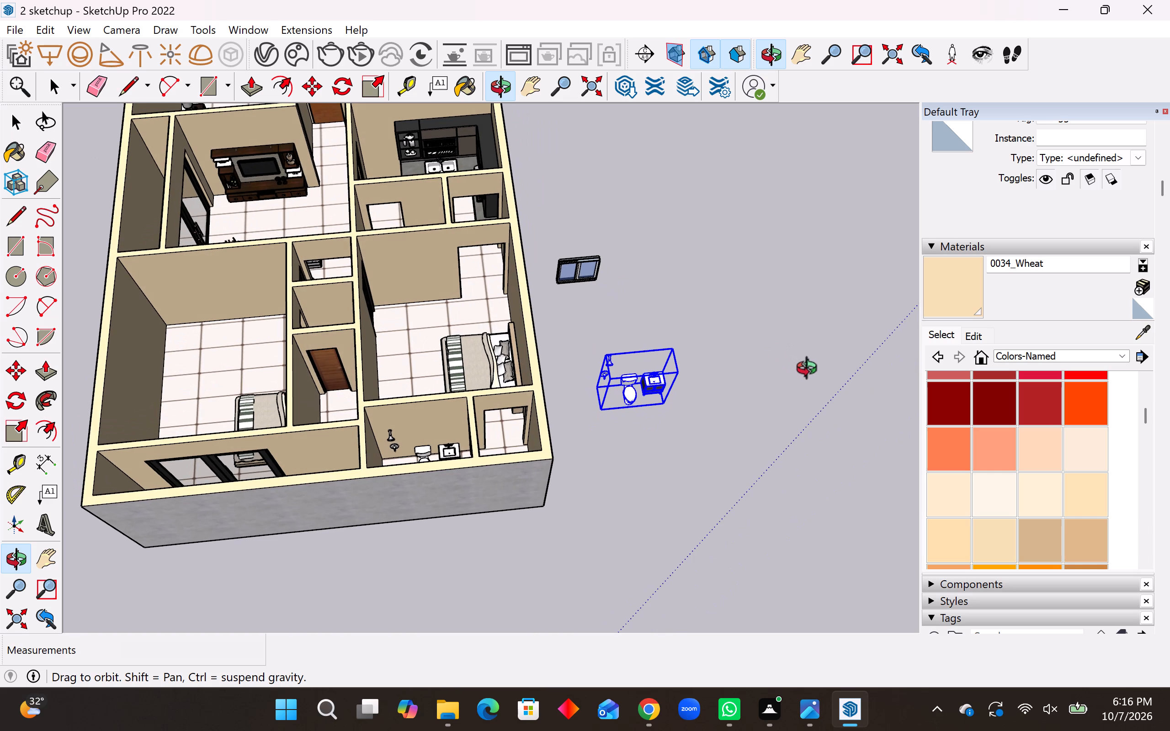
{"action": "middle_click_drag", "start_coordinate": [811, 371], "coordinate": [679, 379]}
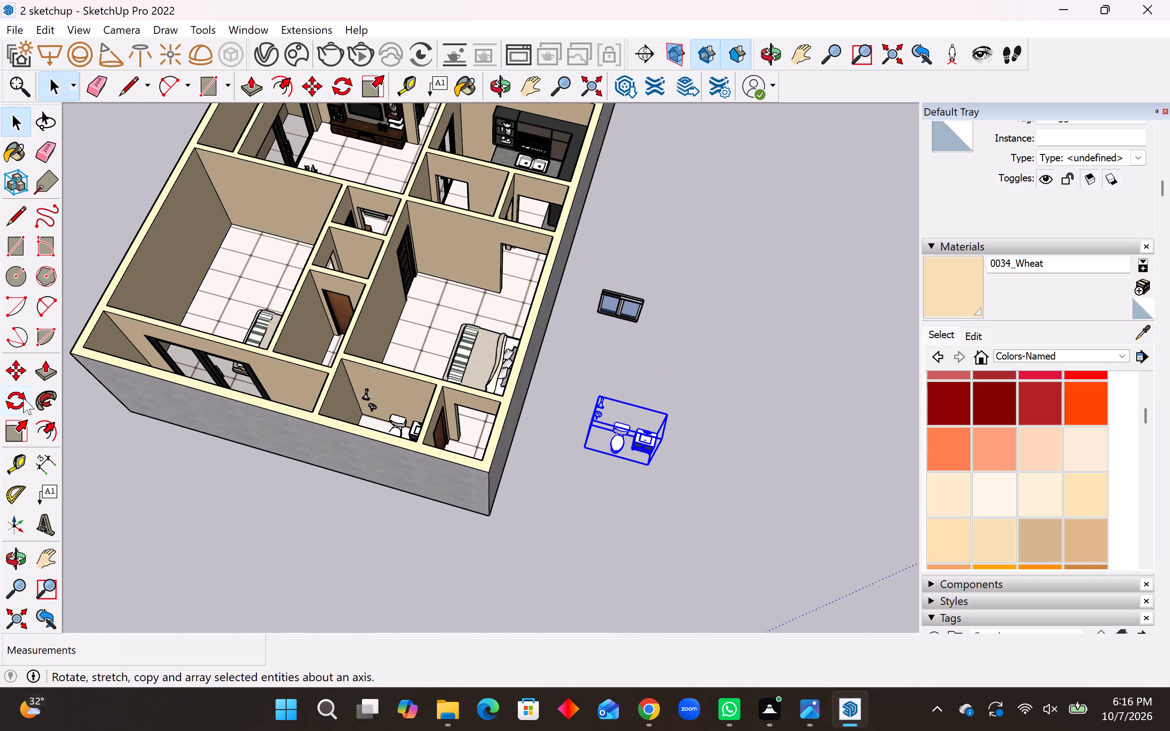
{"action": "left_click", "coordinate": [19, 398]}
{"action": "left_click", "coordinate": [624, 535]}
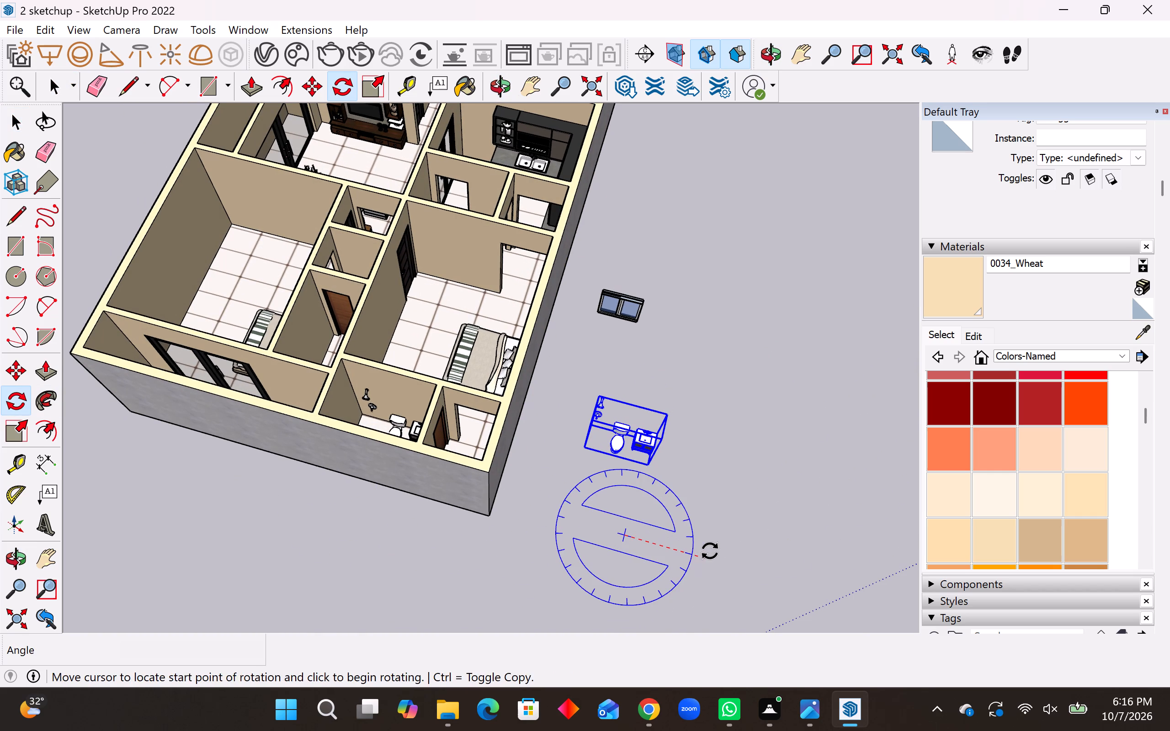
{"action": "left_click", "coordinate": [710, 551]}
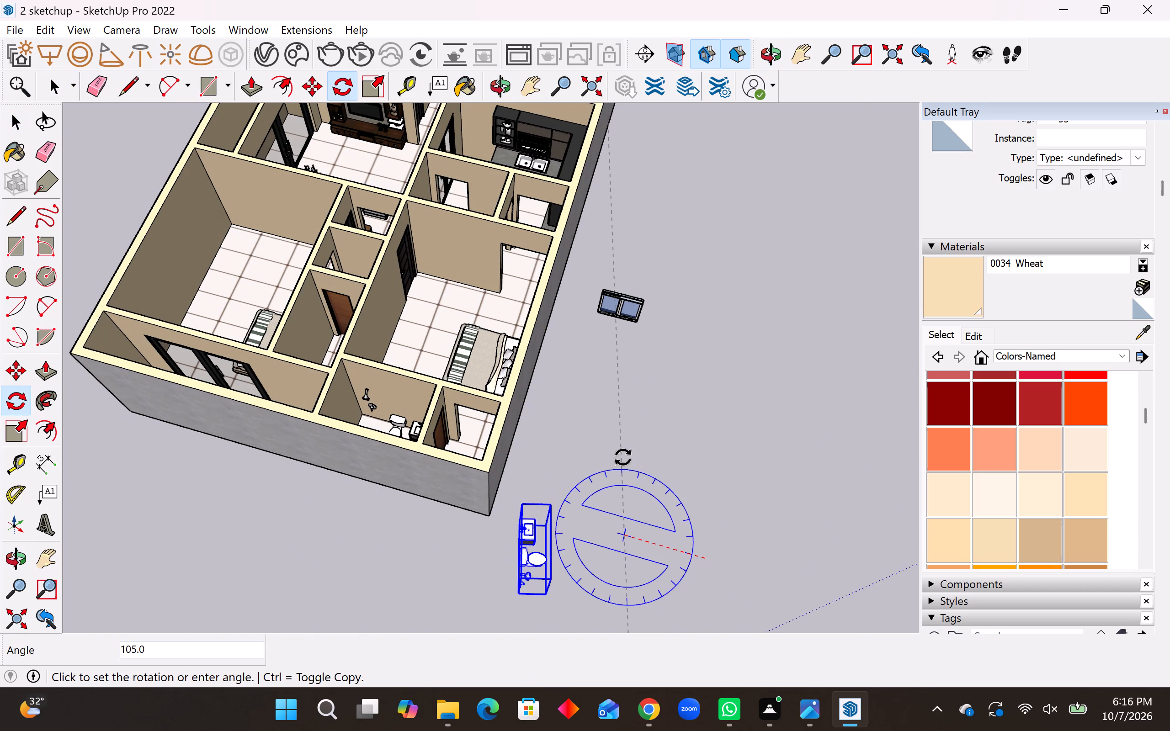
{"action": "left_click", "coordinate": [638, 452]}
Move the rotated fixture group about 23' 11" into the bathroom between the two bedrooms, with its back along the wall.
{"action": "middle_click_drag", "start_coordinate": [646, 532], "coordinate": [612, 549]}
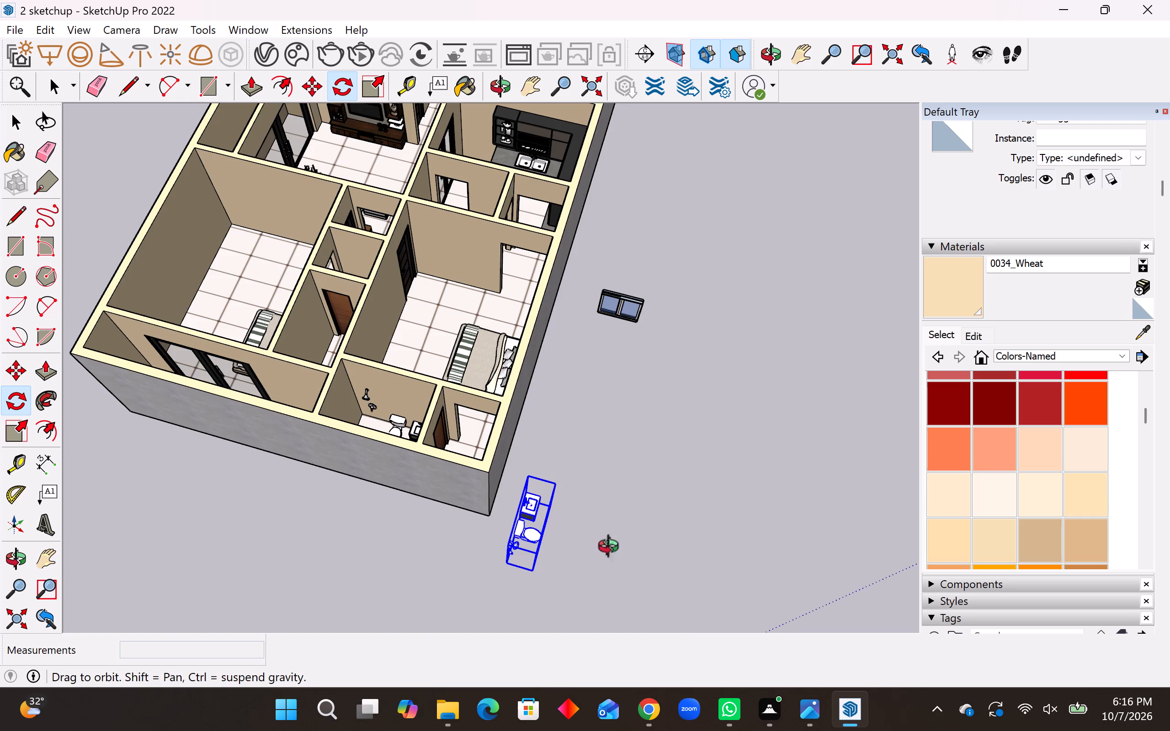
{"action": "middle_click_drag", "start_coordinate": [612, 549], "coordinate": [178, 560]}
{"action": "scroll", "coordinate": [394, 436], "scroll_direction": "up", "scroll_amount": 2}
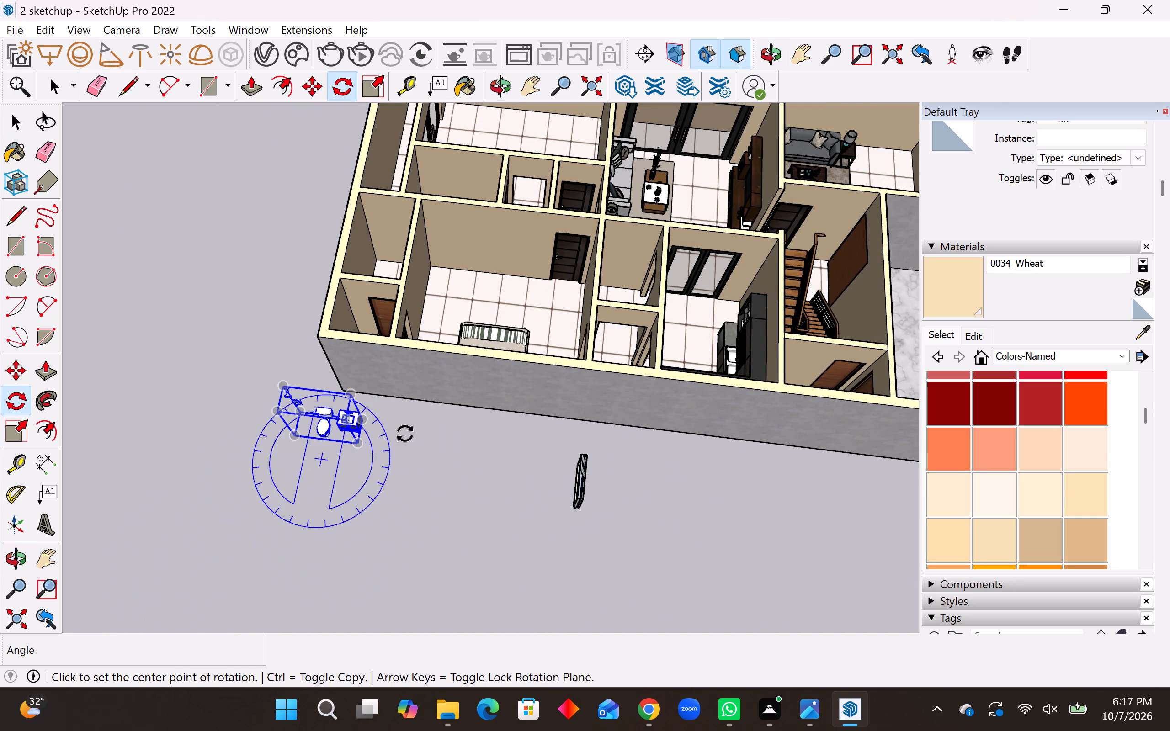
{"action": "scroll", "coordinate": [405, 434], "scroll_direction": "up", "scroll_amount": 12}
{"action": "key", "text": "m"}
{"action": "scroll", "coordinate": [364, 423], "scroll_direction": "up", "scroll_amount": 7}
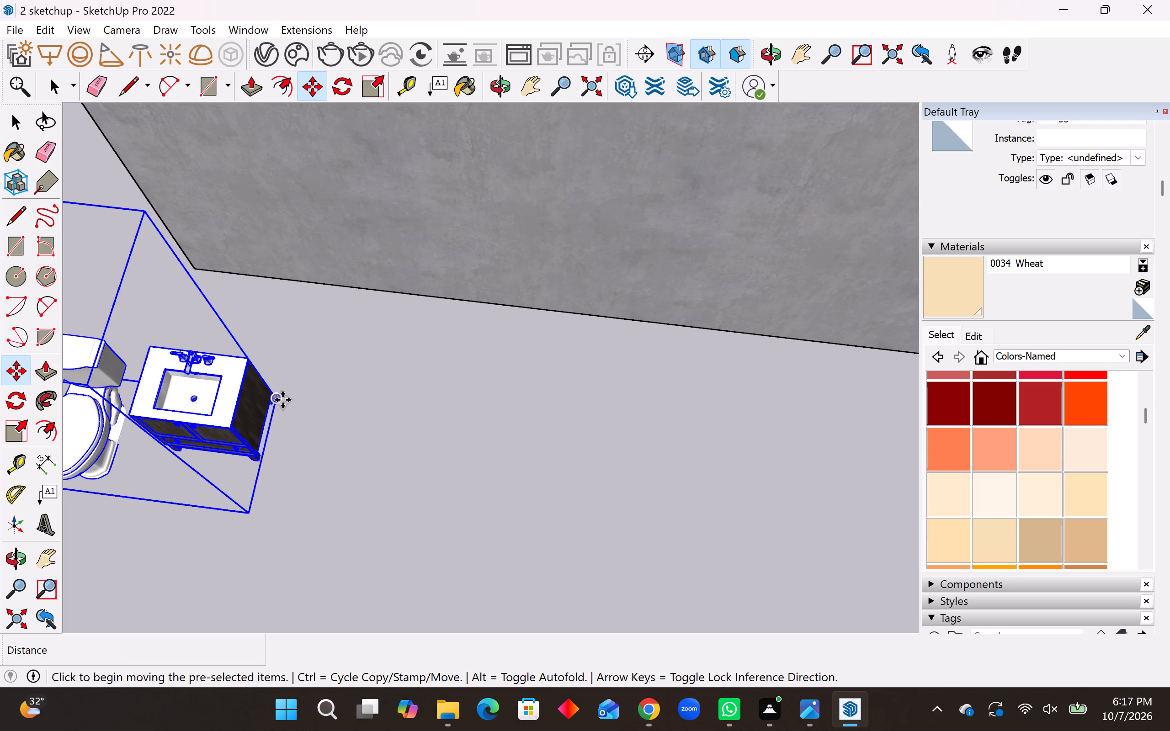
{"action": "left_click", "coordinate": [282, 399]}
{"action": "scroll", "coordinate": [370, 462], "scroll_direction": "down", "scroll_amount": 6}
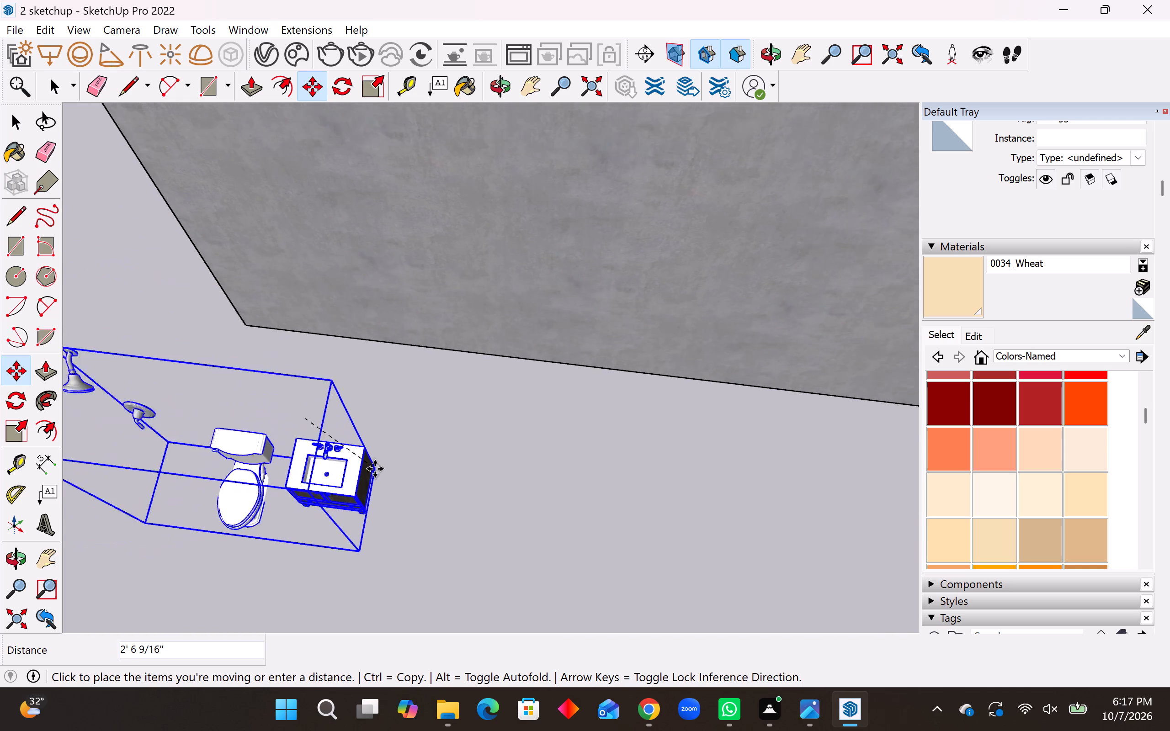
{"action": "scroll", "coordinate": [375, 469], "scroll_direction": "down", "scroll_amount": 20}
{"action": "scroll", "coordinate": [375, 469], "scroll_direction": "down", "scroll_amount": 8}
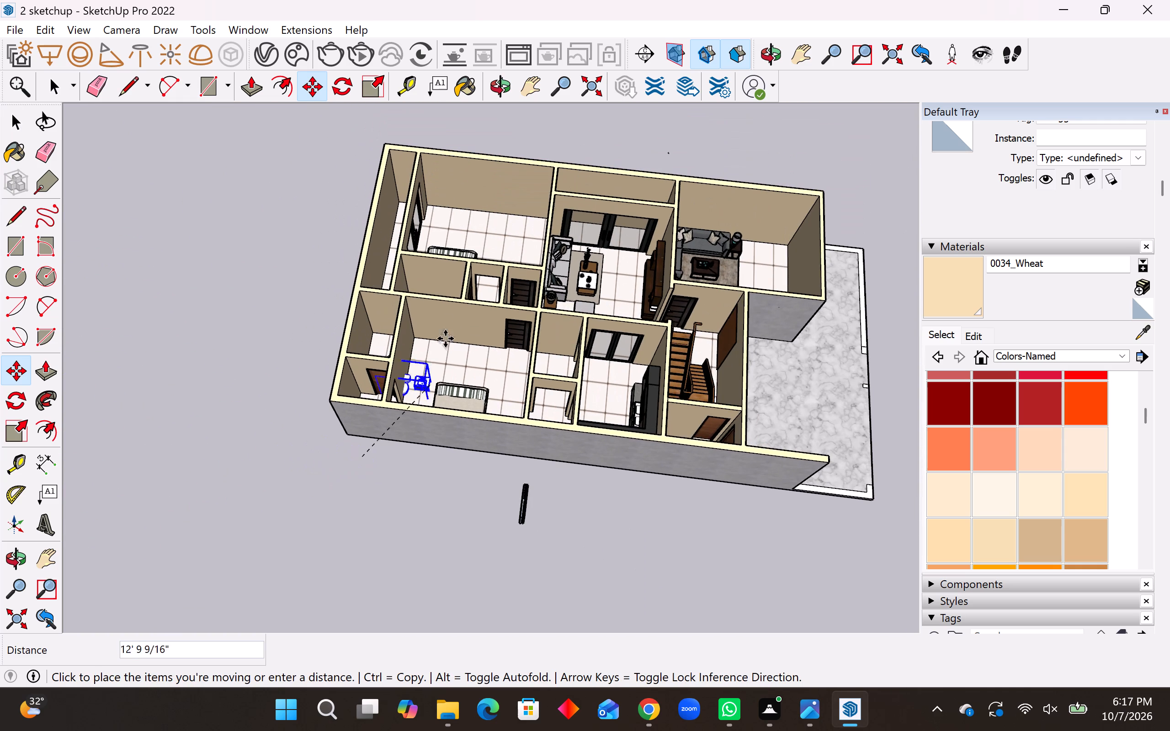
{"action": "middle_click_drag", "start_coordinate": [446, 307], "coordinate": [472, 435]}
{"action": "scroll", "coordinate": [447, 338], "scroll_direction": "up", "scroll_amount": 10}
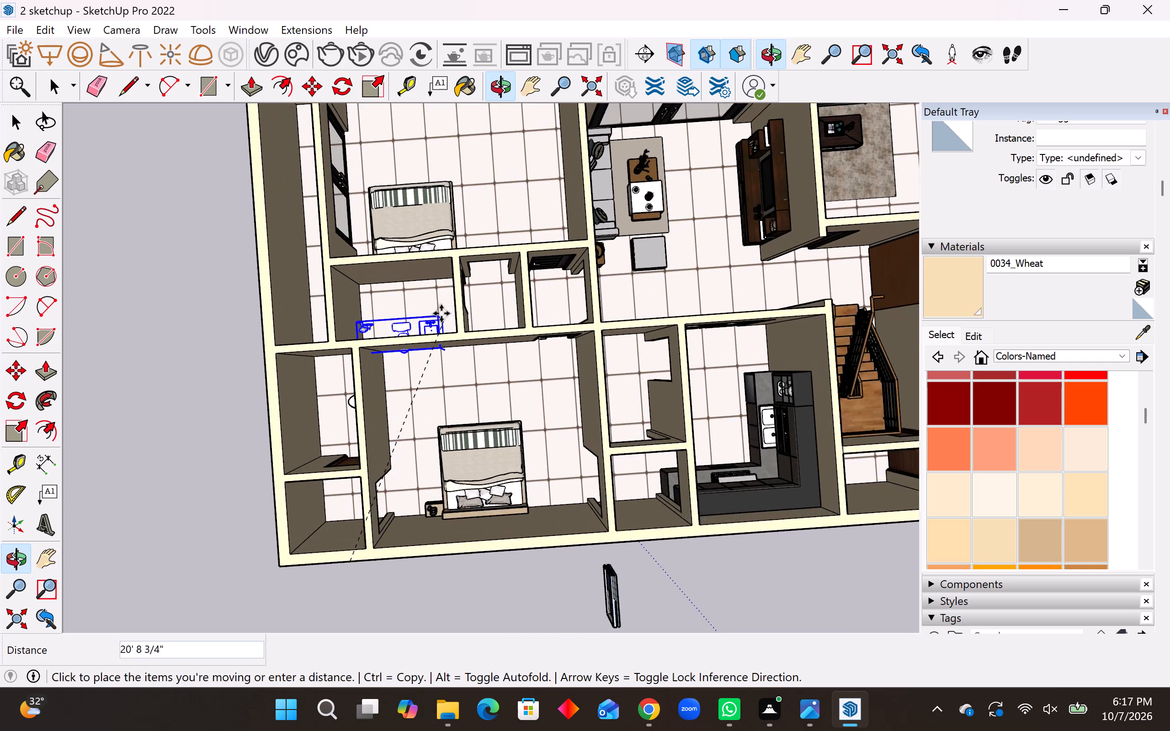
{"action": "scroll", "coordinate": [441, 313], "scroll_direction": "up", "scroll_amount": 12}
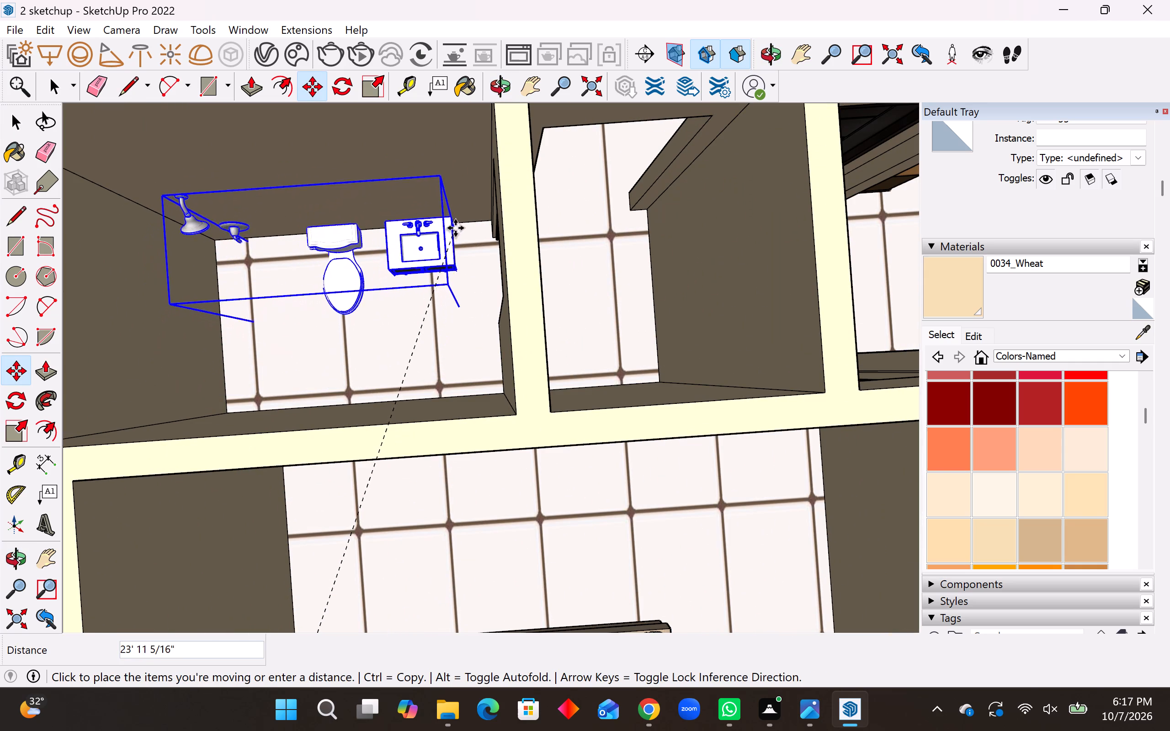
{"action": "scroll", "coordinate": [454, 244], "scroll_direction": "up", "scroll_amount": 7}
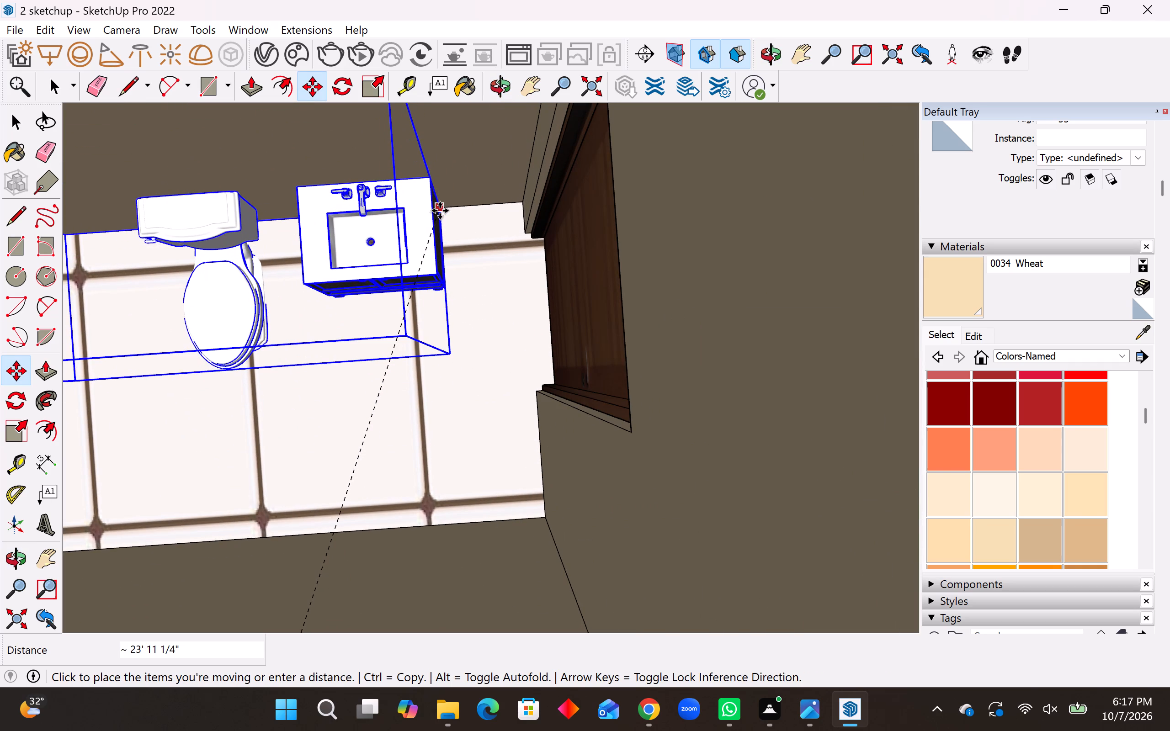
{"action": "left_click", "coordinate": [436, 211]}
Copy the fixture group from the bathroom between the bedrooms to the open ground outside the house, near the loose window.
{"action": "scroll", "coordinate": [529, 247], "scroll_direction": "down", "scroll_amount": 5}
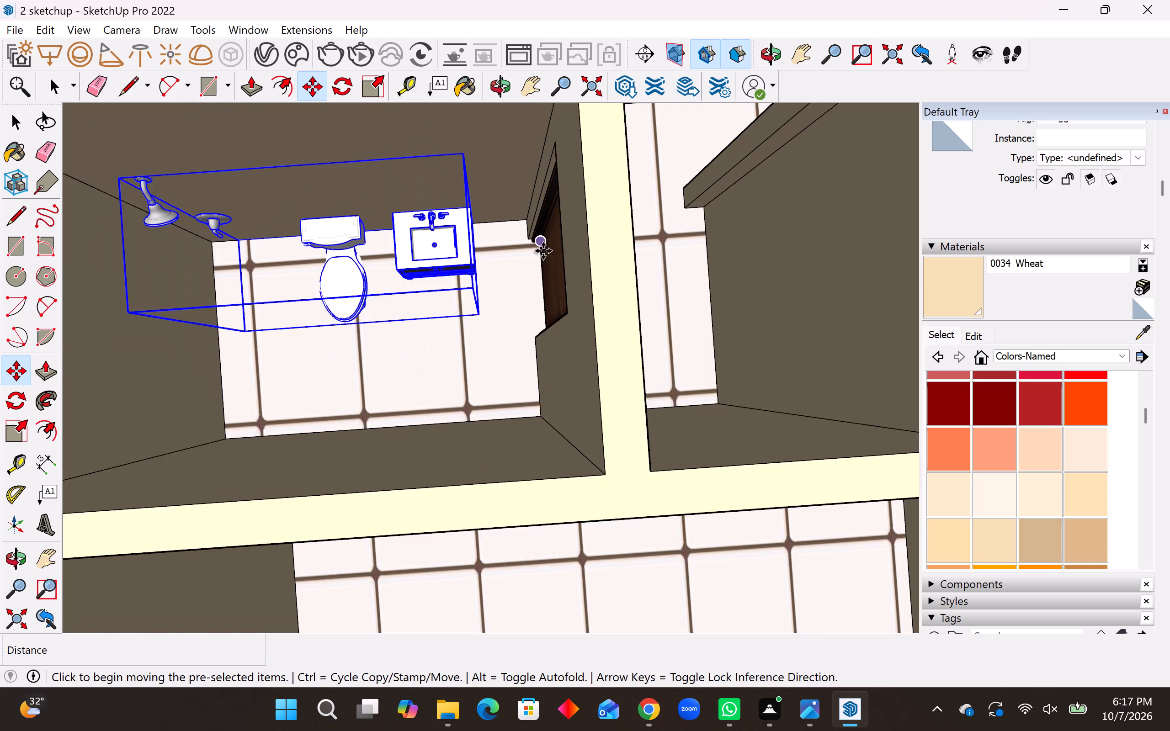
{"action": "scroll", "coordinate": [559, 253], "scroll_direction": "down", "scroll_amount": 4}
{"action": "scroll", "coordinate": [522, 258], "scroll_direction": "down", "scroll_amount": 2}
{"action": "middle_click_drag", "start_coordinate": [522, 258], "coordinate": [505, 245]}
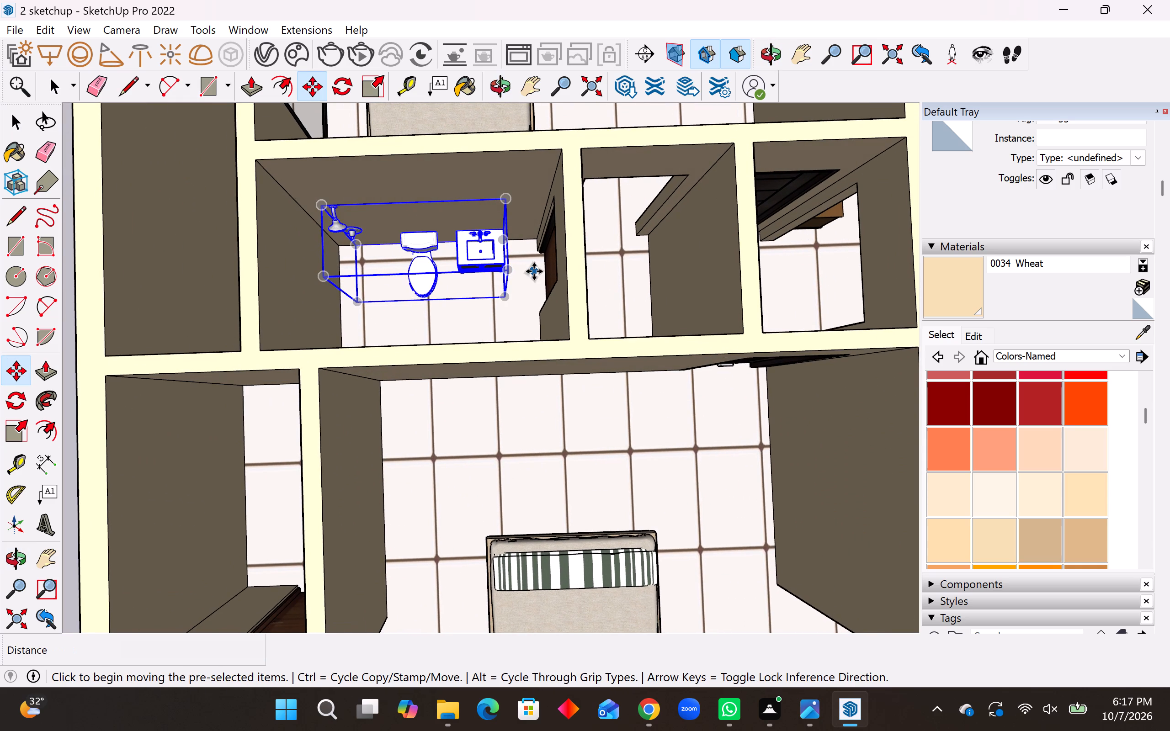
{"action": "scroll", "coordinate": [529, 248], "scroll_direction": "up", "scroll_amount": 13}
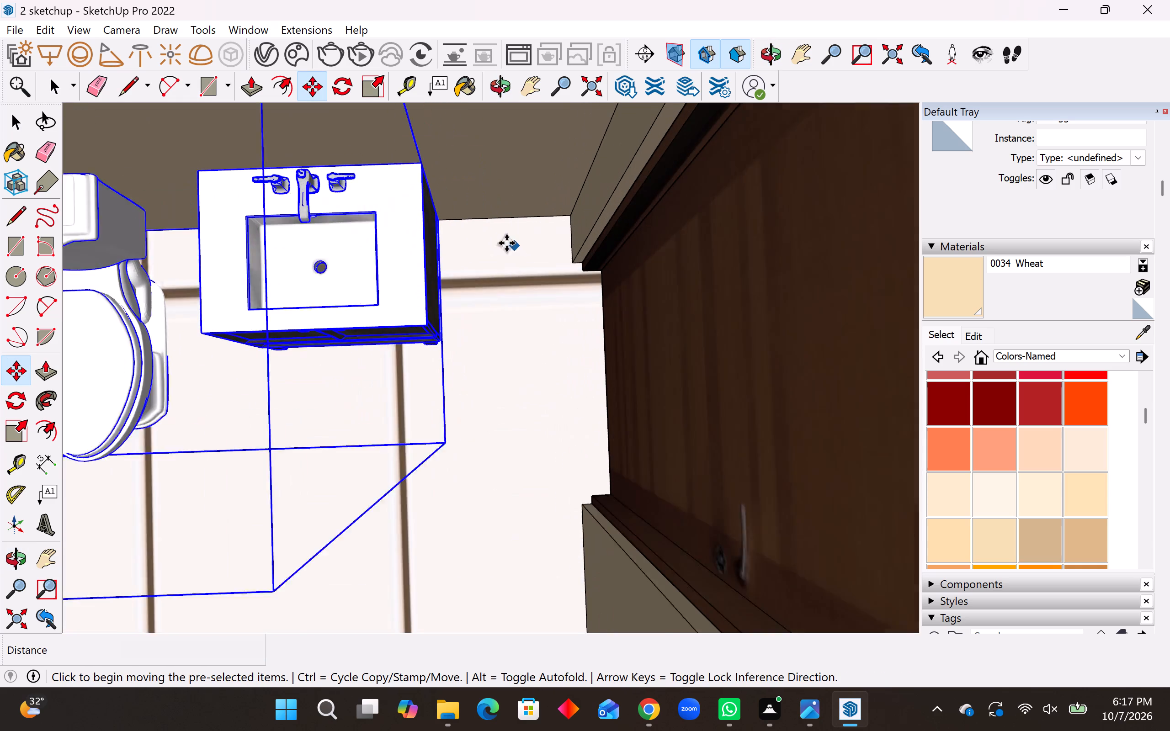
{"action": "scroll", "coordinate": [506, 243], "scroll_direction": "up", "scroll_amount": 1}
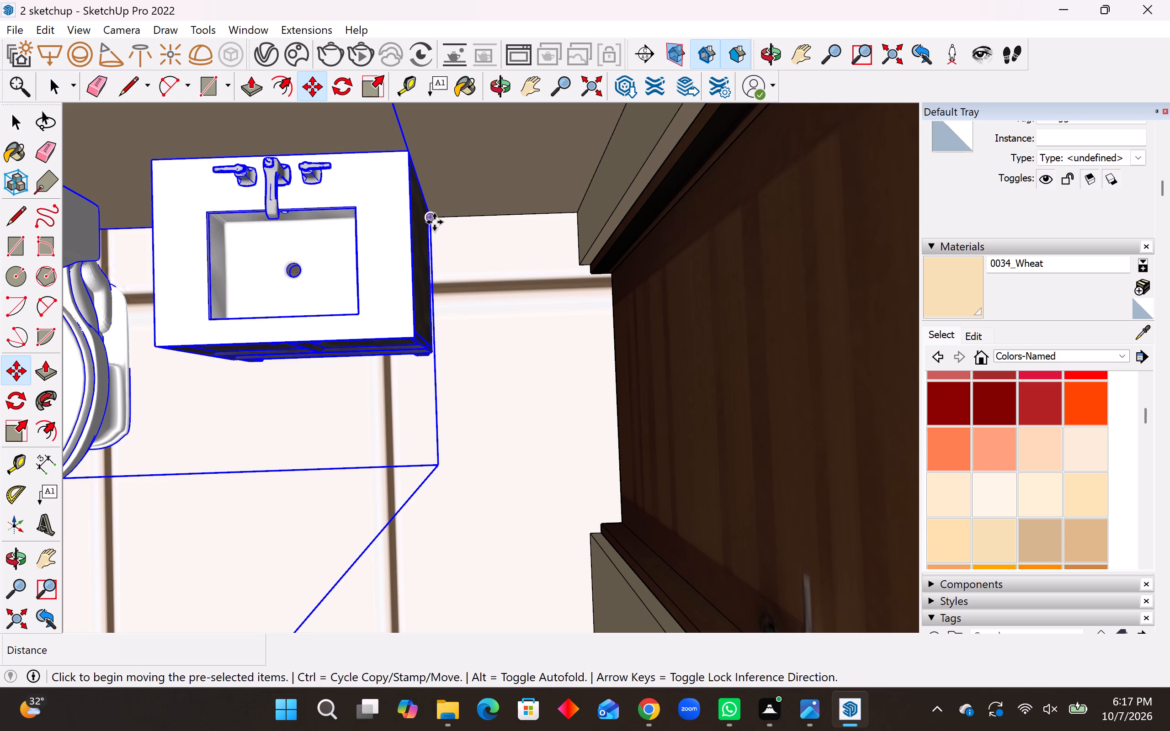
{"action": "left_click", "coordinate": [434, 222], "text": "ctrl"}
{"action": "scroll", "coordinate": [521, 339], "scroll_direction": "down", "scroll_amount": 20}
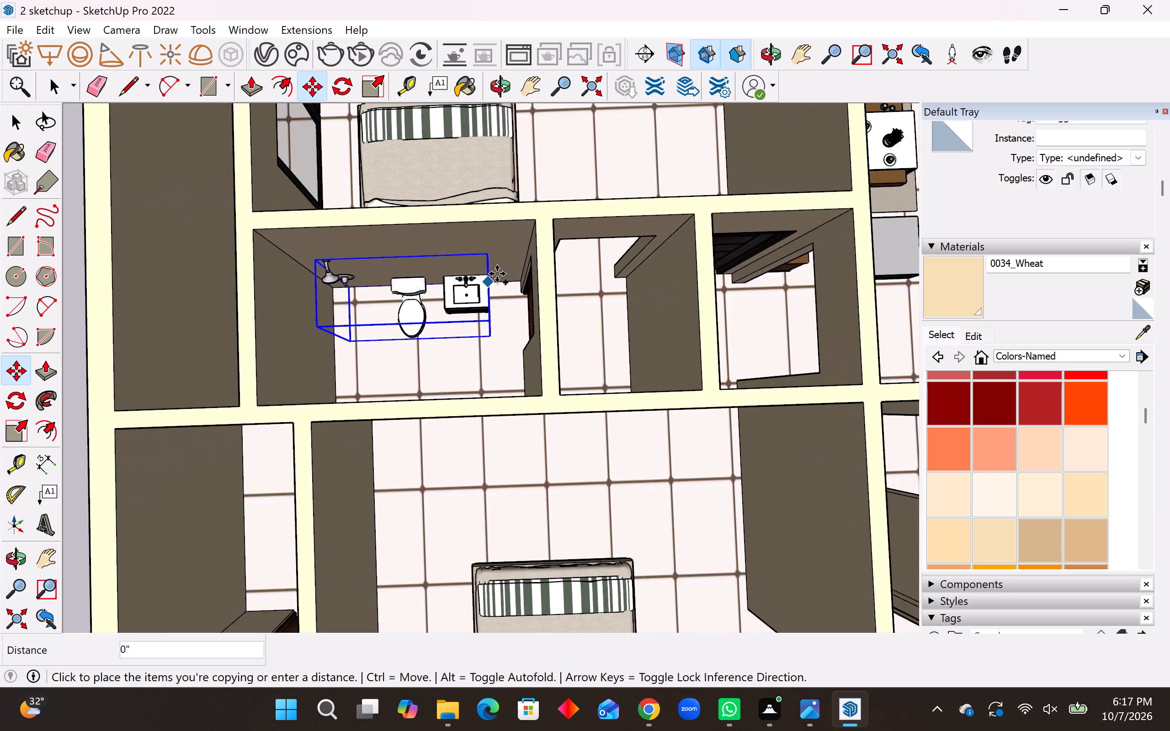
{"action": "scroll", "coordinate": [497, 274], "scroll_direction": "down", "scroll_amount": 20}
{"action": "scroll", "coordinate": [497, 274], "scroll_direction": "down", "scroll_amount": 11}
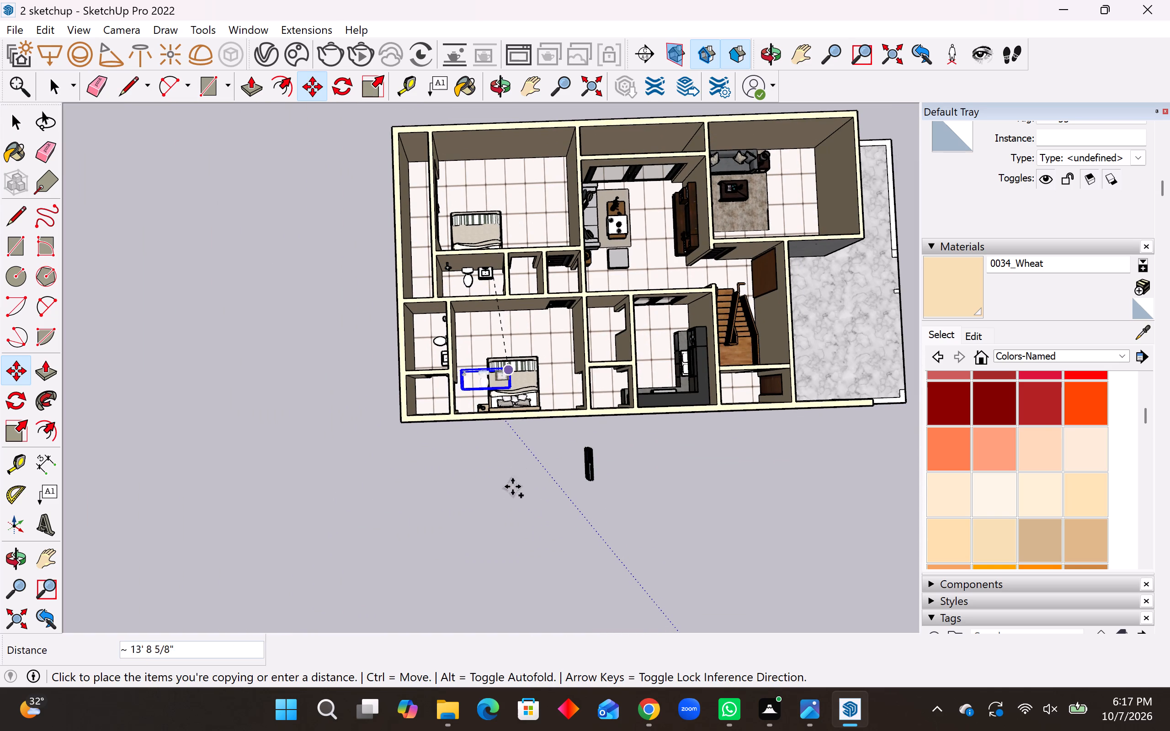
{"action": "left_click", "coordinate": [505, 483]}
{"action": "key", "text": "space"}
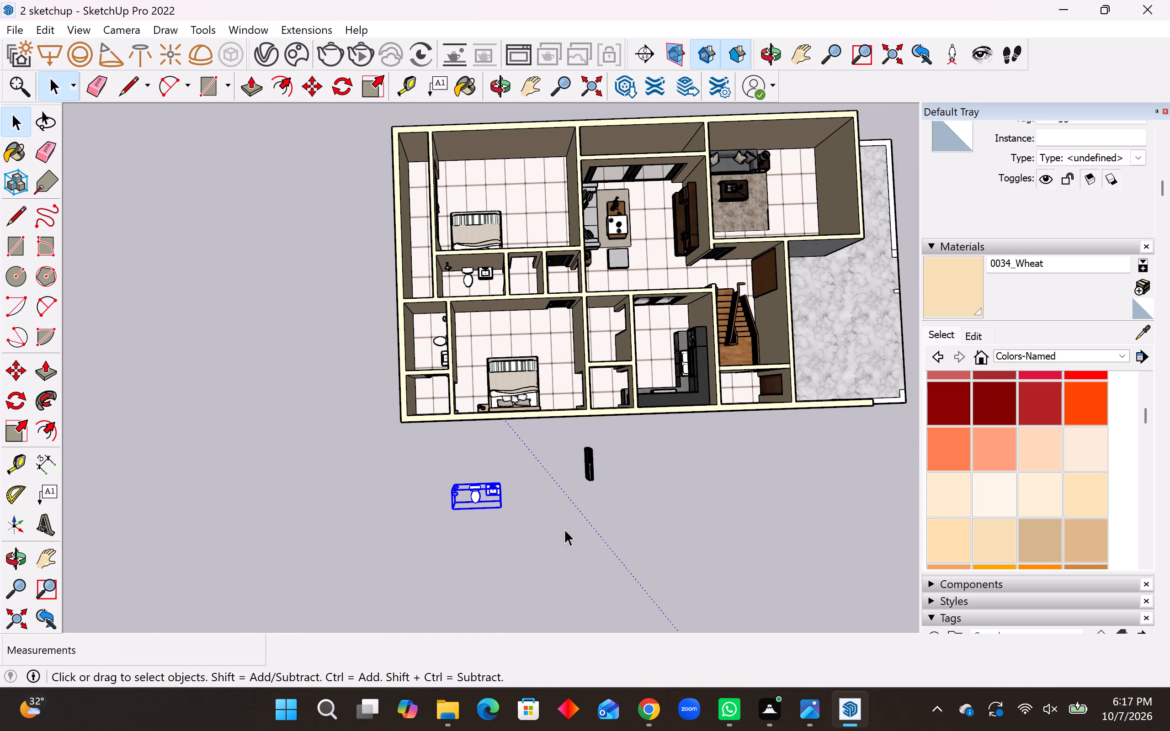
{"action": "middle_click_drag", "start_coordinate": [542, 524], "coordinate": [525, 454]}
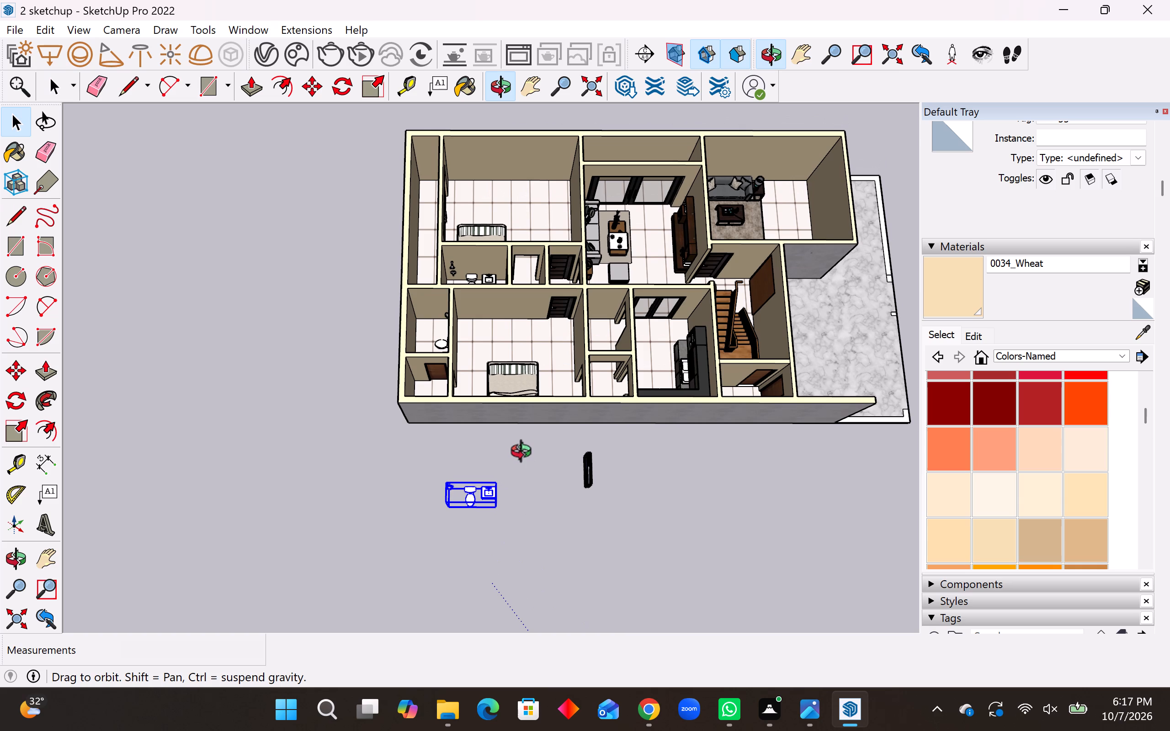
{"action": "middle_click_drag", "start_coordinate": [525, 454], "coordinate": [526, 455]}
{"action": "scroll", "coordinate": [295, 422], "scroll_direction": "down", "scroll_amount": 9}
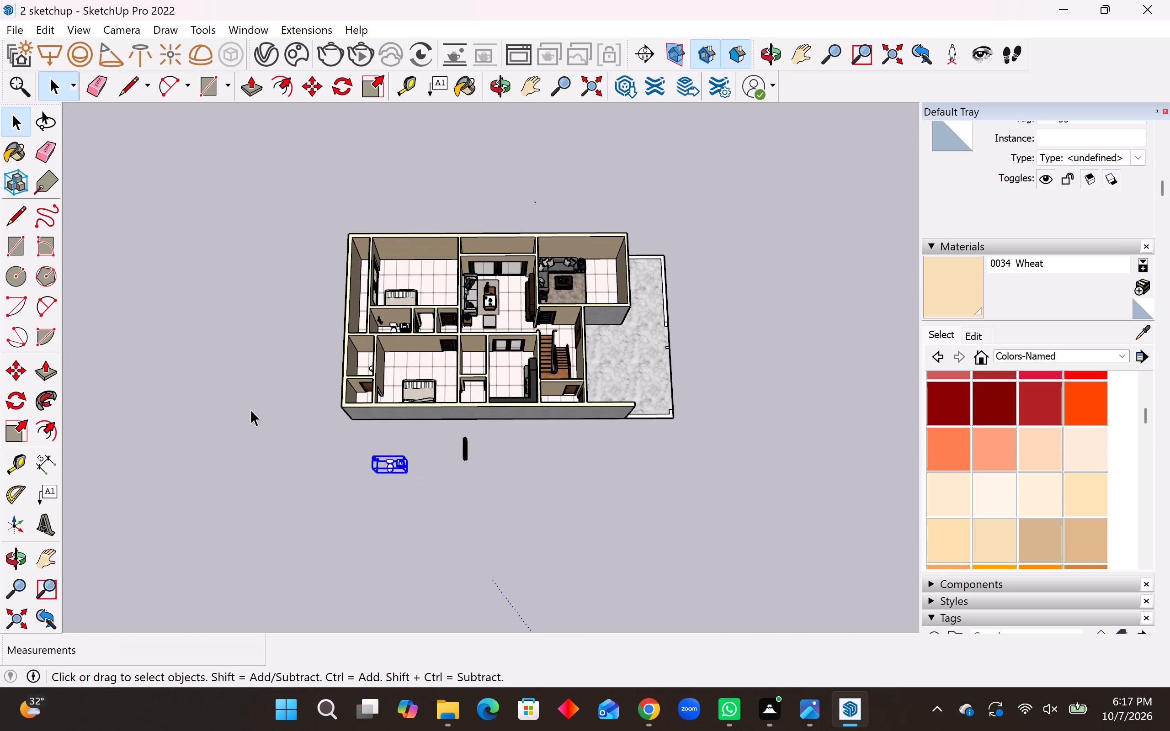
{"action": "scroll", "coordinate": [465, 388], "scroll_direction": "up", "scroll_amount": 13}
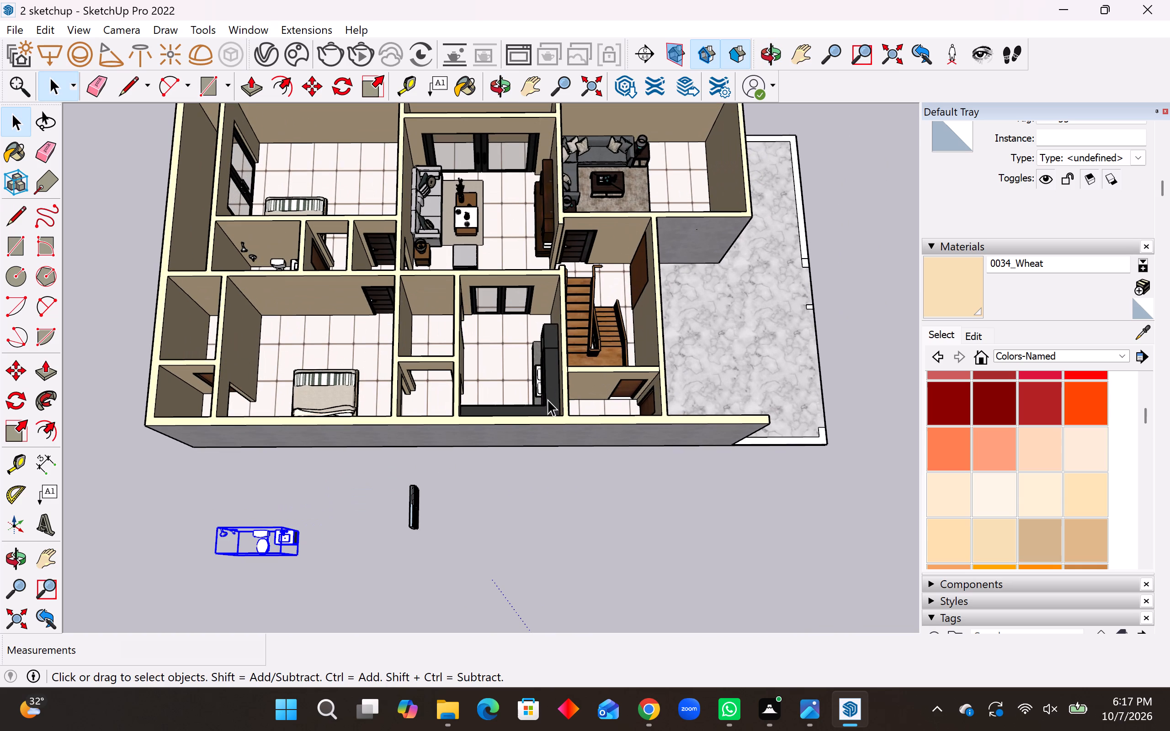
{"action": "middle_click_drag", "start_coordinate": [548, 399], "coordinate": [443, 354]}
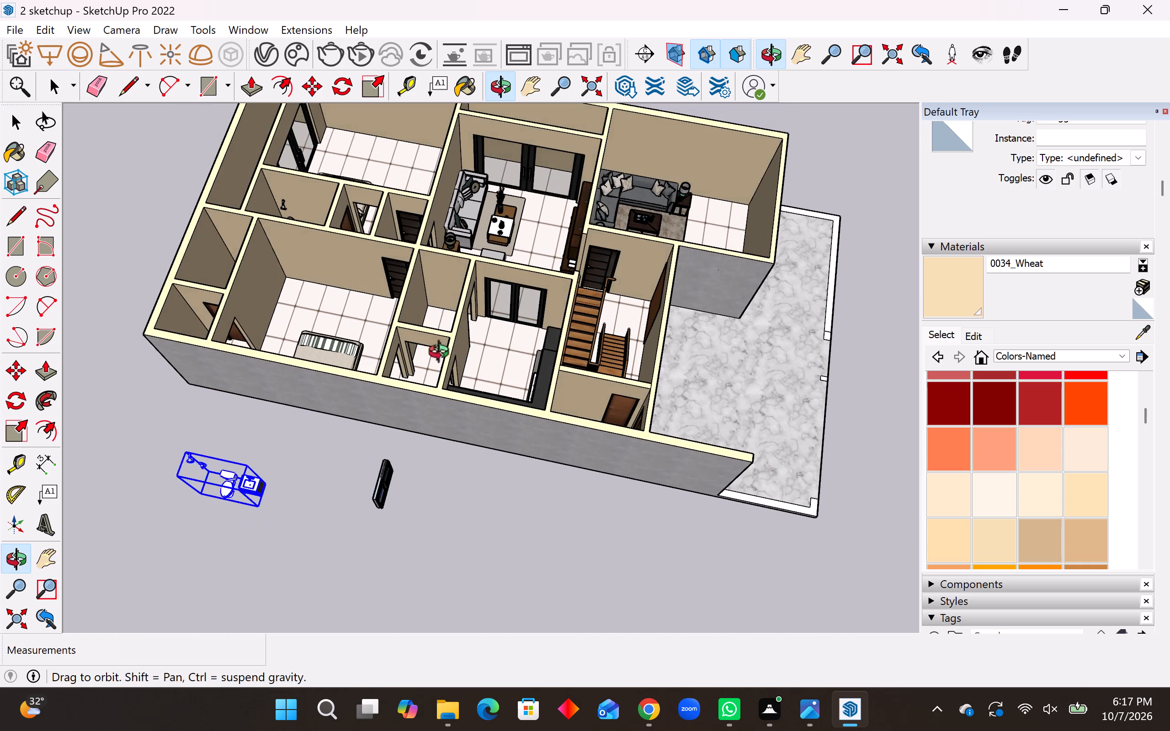
Rotate the copied fixture group outside the house 180 degrees on the ground plane, keeping it aligned with the house walls.
{"action": "middle_click_drag", "start_coordinate": [443, 354], "coordinate": [507, 410]}
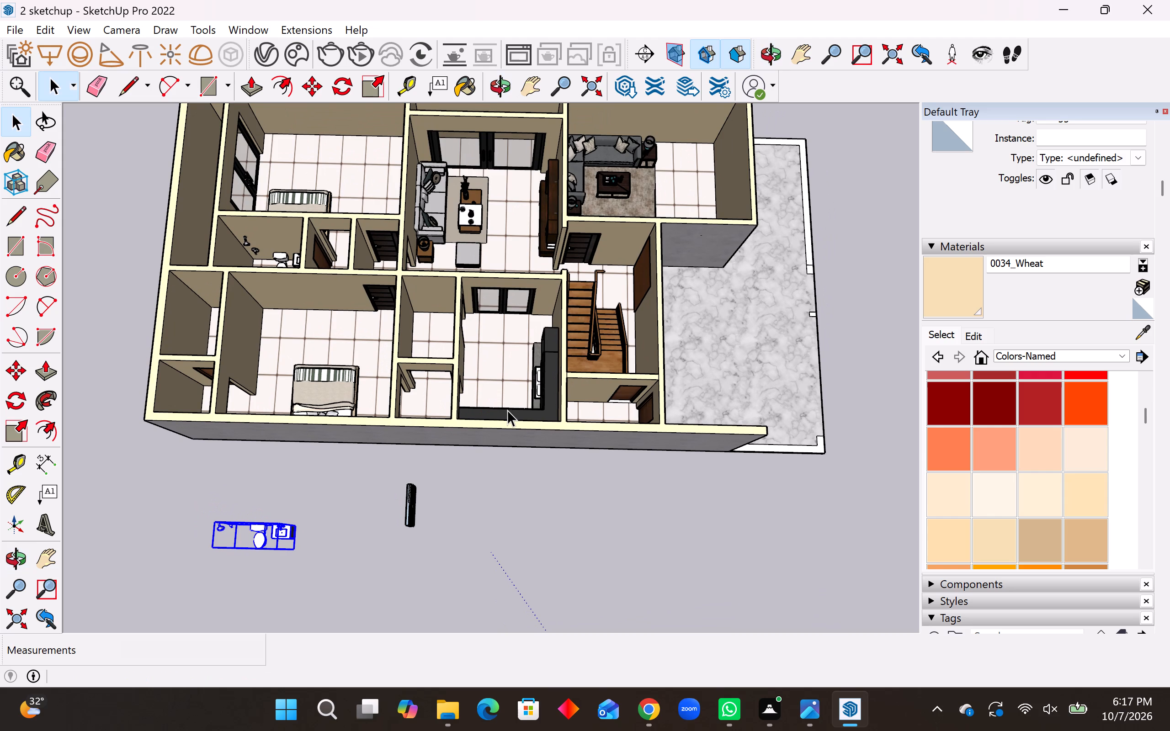
{"action": "middle_click_drag", "start_coordinate": [507, 410], "coordinate": [494, 471]}
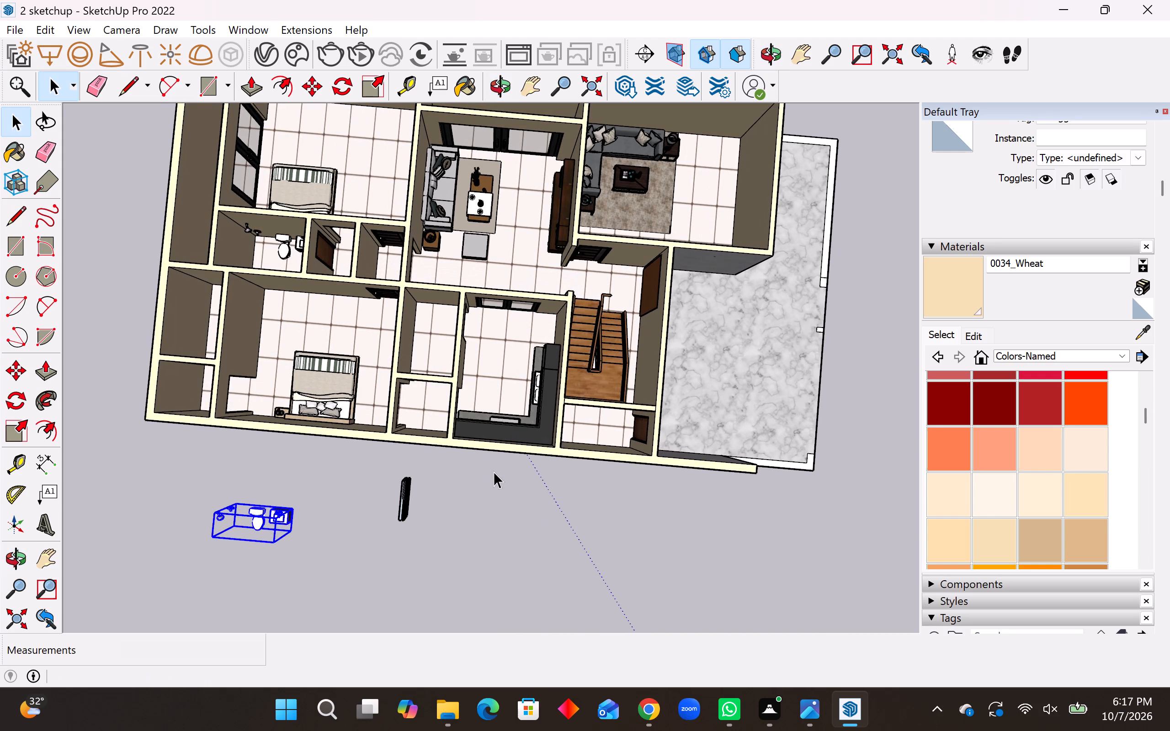
{"action": "middle_click_drag", "start_coordinate": [494, 382], "coordinate": [505, 265]}
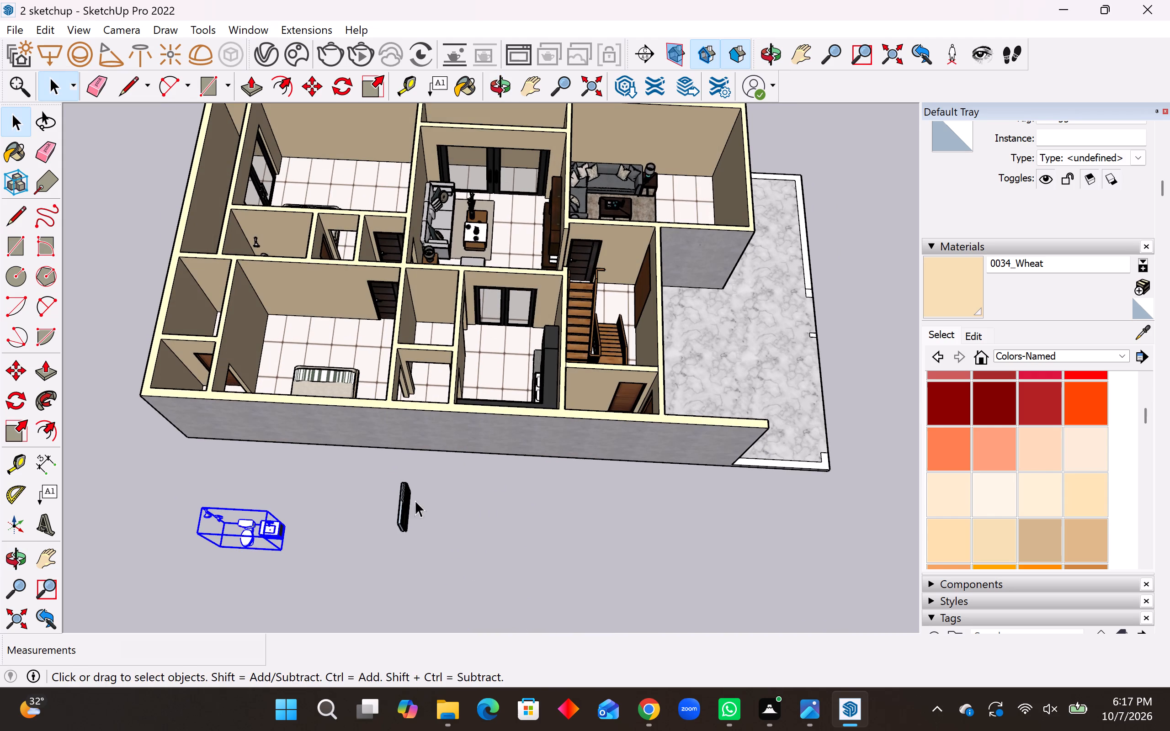
{"action": "left_click", "coordinate": [7, 402]}
{"action": "left_click", "coordinate": [239, 590]}
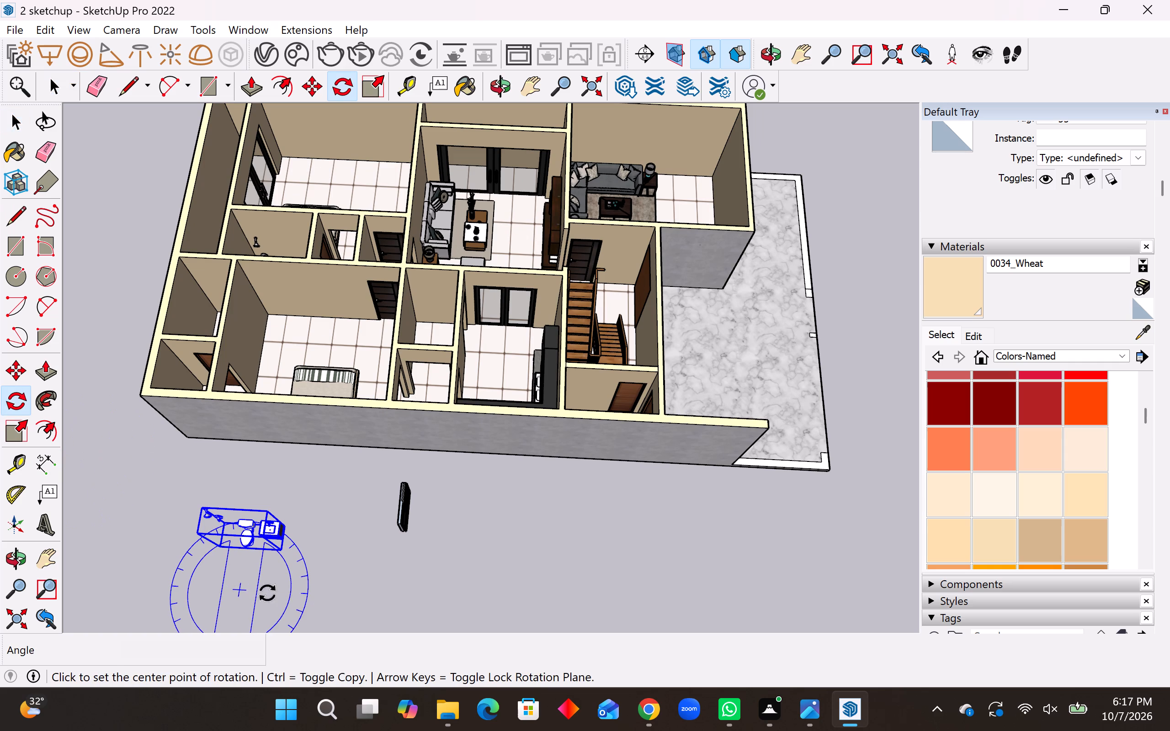
{"action": "left_click", "coordinate": [342, 597]}
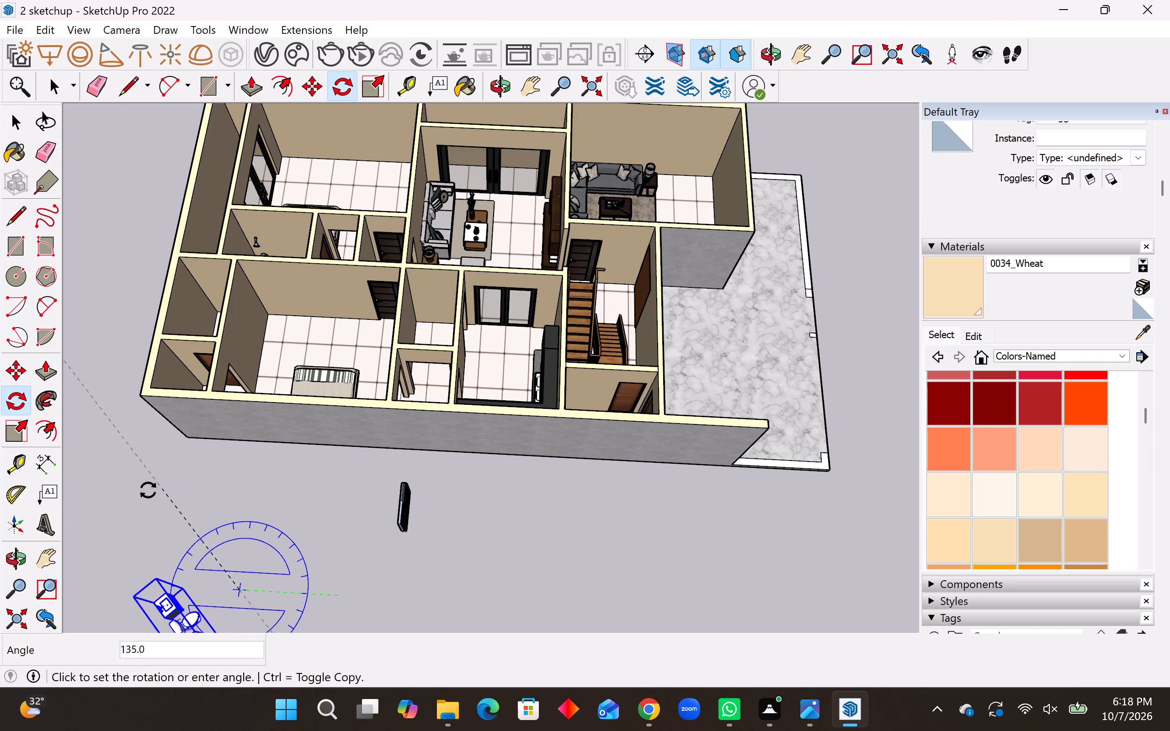
{"action": "left_click", "coordinate": [86, 586]}
Move the rotated fixture group about 39' 8" into the small bathroom beside the staircase, with the vanity's back corner in the room's corner.
{"action": "scroll", "coordinate": [297, 475], "scroll_direction": "down", "scroll_amount": 15}
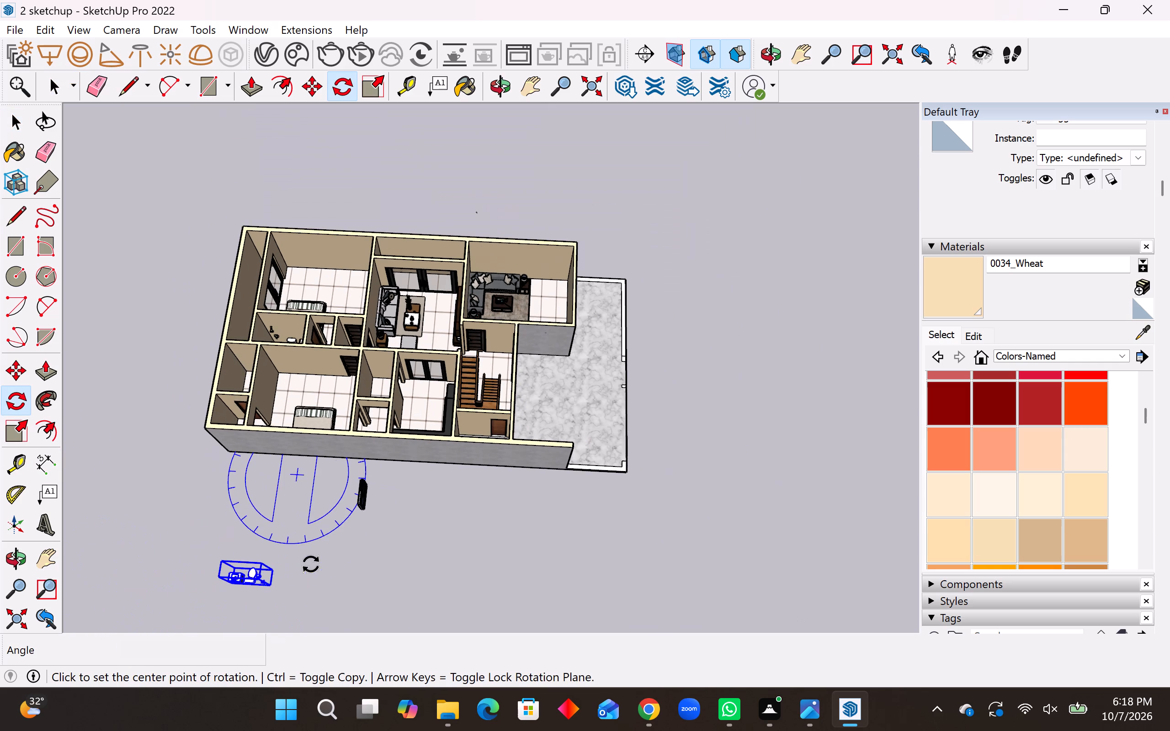
{"action": "middle_click_drag", "start_coordinate": [313, 568], "coordinate": [288, 578]}
{"action": "scroll", "coordinate": [231, 604], "scroll_direction": "up", "scroll_amount": 14}
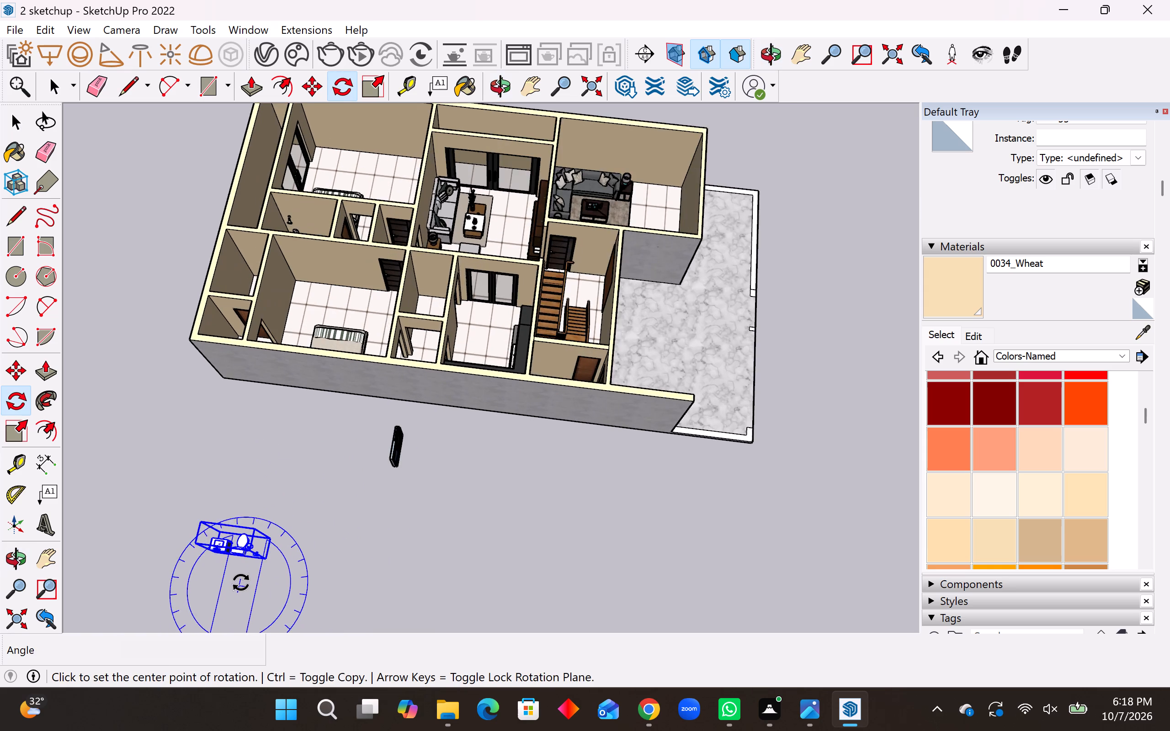
{"action": "scroll", "coordinate": [241, 583], "scroll_direction": "up", "scroll_amount": 17}
{"action": "scroll", "coordinate": [365, 550], "scroll_direction": "down", "scroll_amount": 4}
{"action": "scroll", "coordinate": [192, 585], "scroll_direction": "up", "scroll_amount": 9}
{"action": "key", "text": "m"}
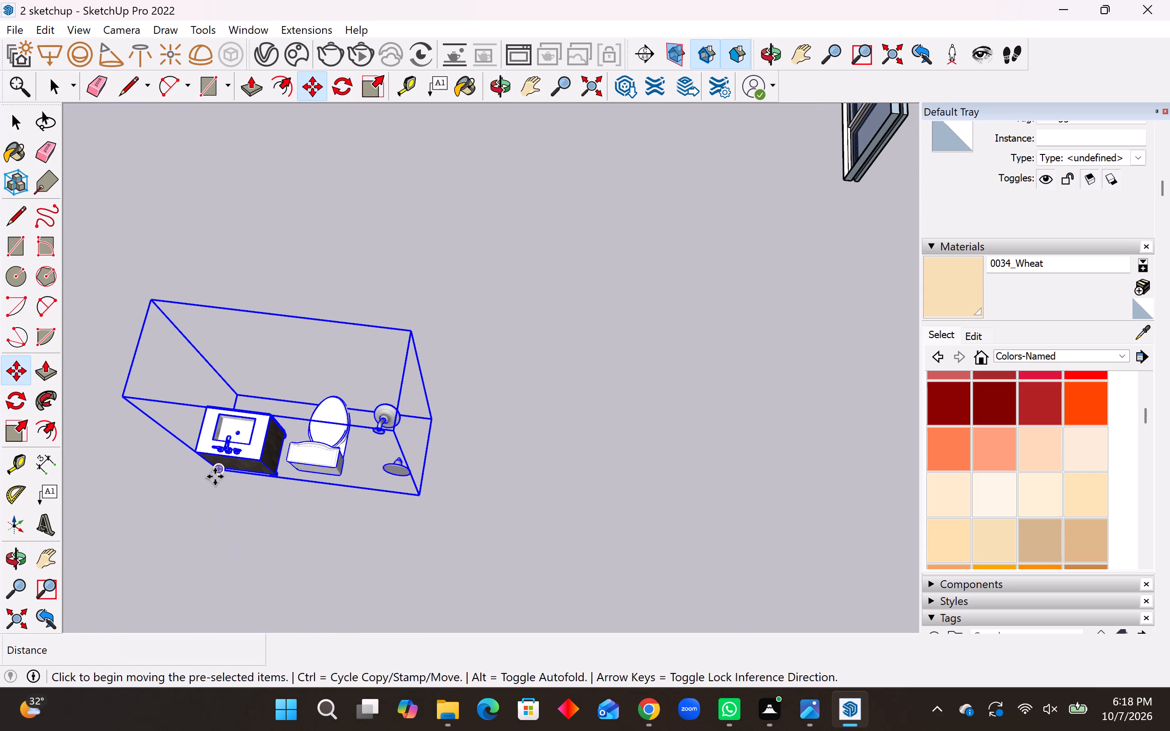
{"action": "scroll", "coordinate": [218, 489], "scroll_direction": "up", "scroll_amount": 8}
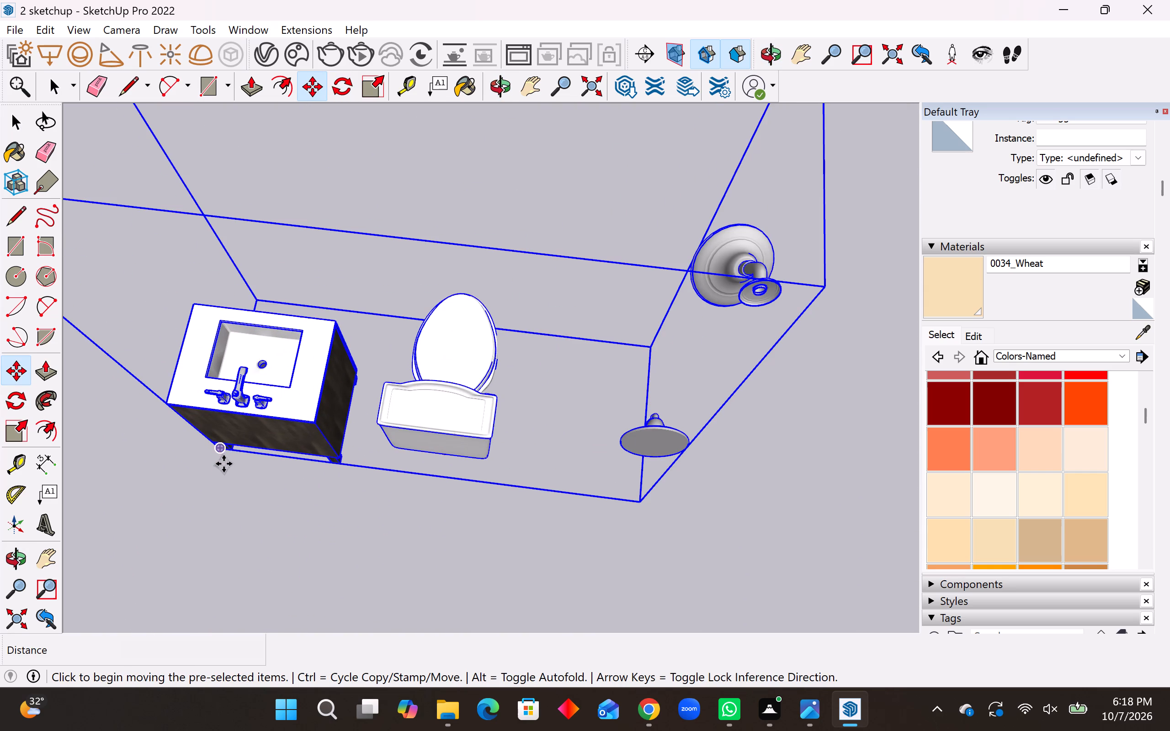
{"action": "middle_click_drag", "start_coordinate": [222, 454], "coordinate": [257, 386]}
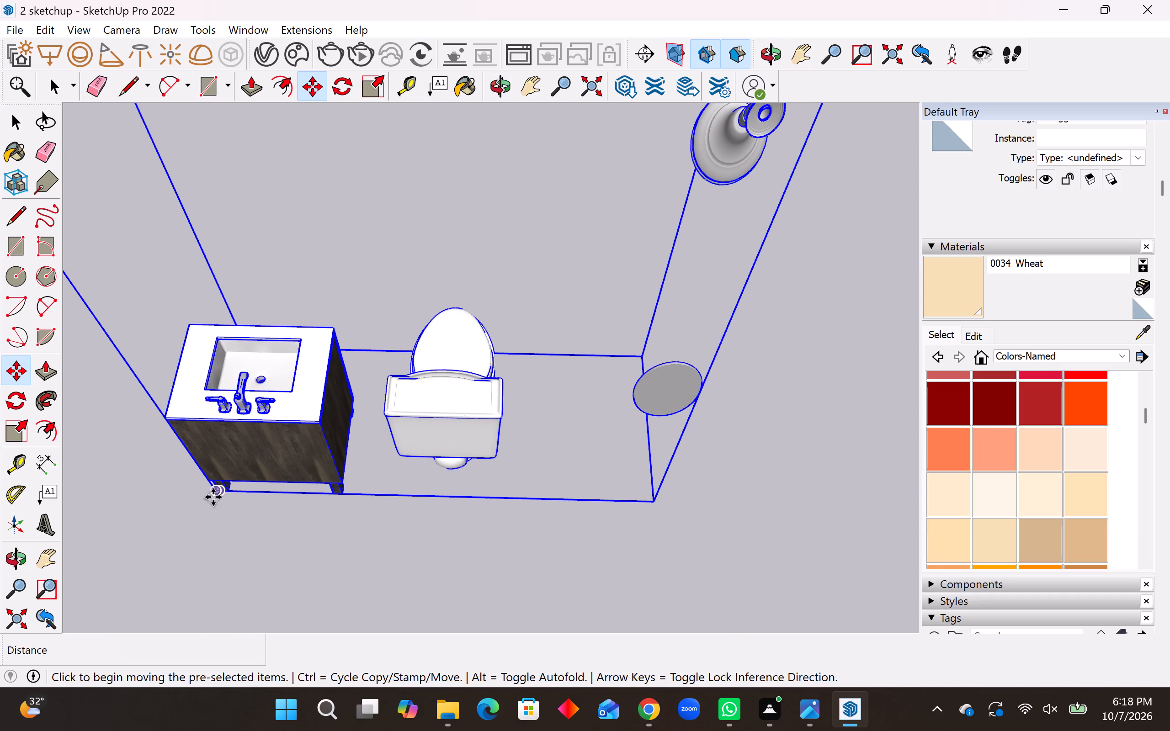
{"action": "left_click", "coordinate": [215, 493]}
{"action": "scroll", "coordinate": [301, 493], "scroll_direction": "down", "scroll_amount": 12}
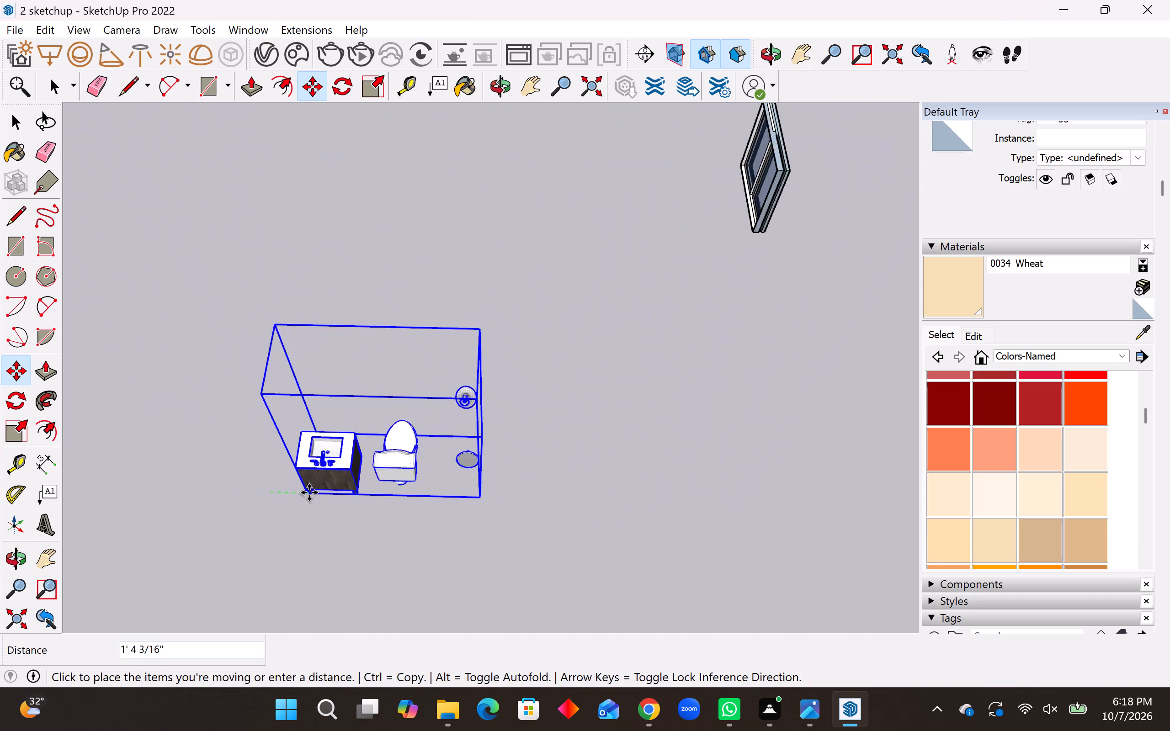
{"action": "scroll", "coordinate": [309, 493], "scroll_direction": "down", "scroll_amount": 18}
{"action": "middle_click_drag", "start_coordinate": [670, 230], "coordinate": [672, 358]}
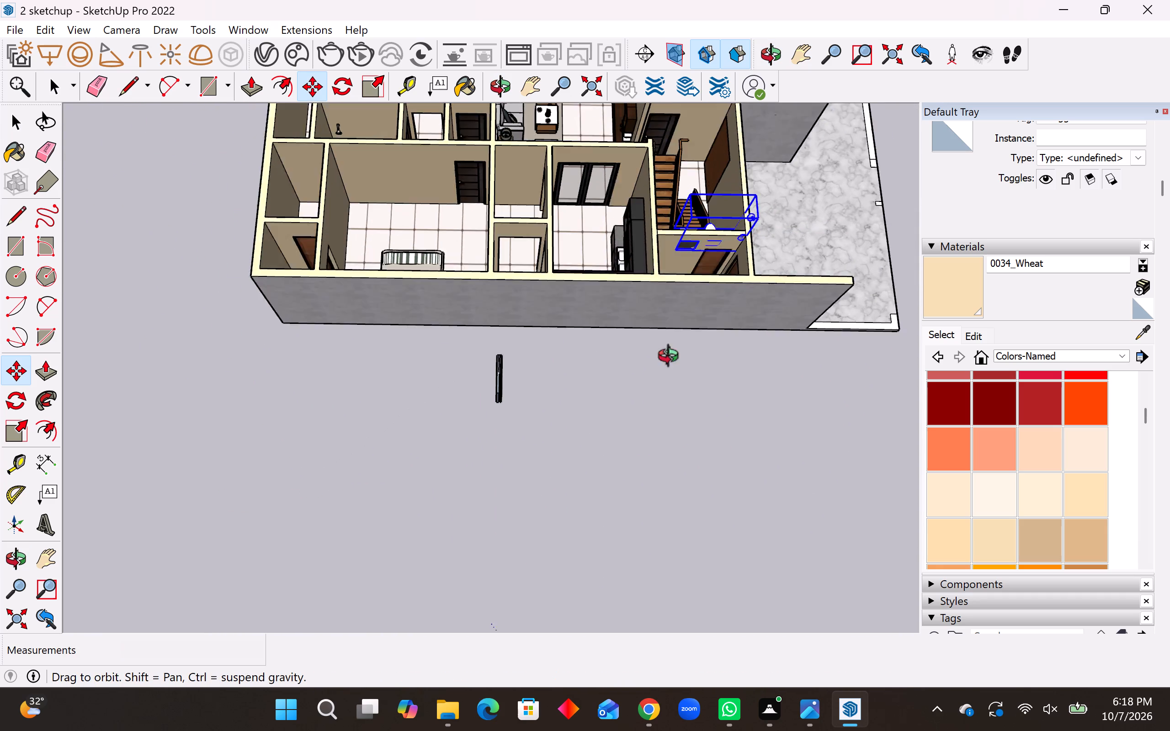
{"action": "middle_click_drag", "start_coordinate": [672, 358], "coordinate": [668, 428]}
{"action": "scroll", "coordinate": [696, 363], "scroll_direction": "up", "scroll_amount": 20}
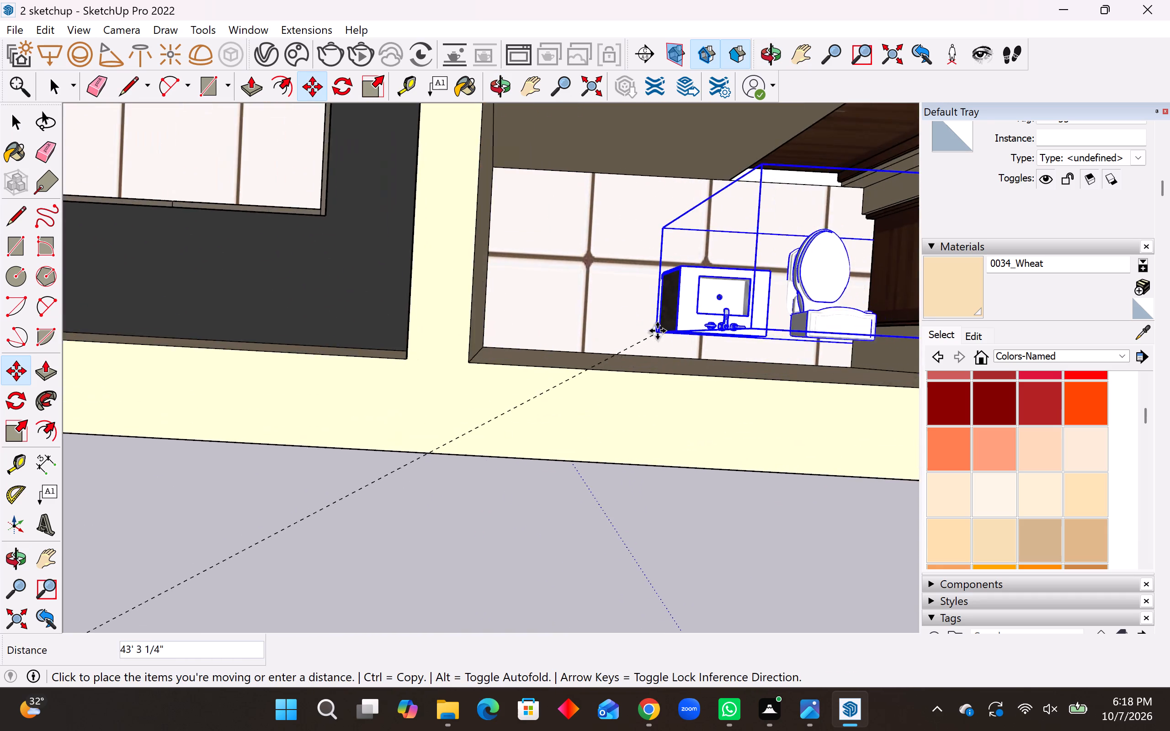
{"action": "scroll", "coordinate": [657, 331], "scroll_direction": "up", "scroll_amount": 5}
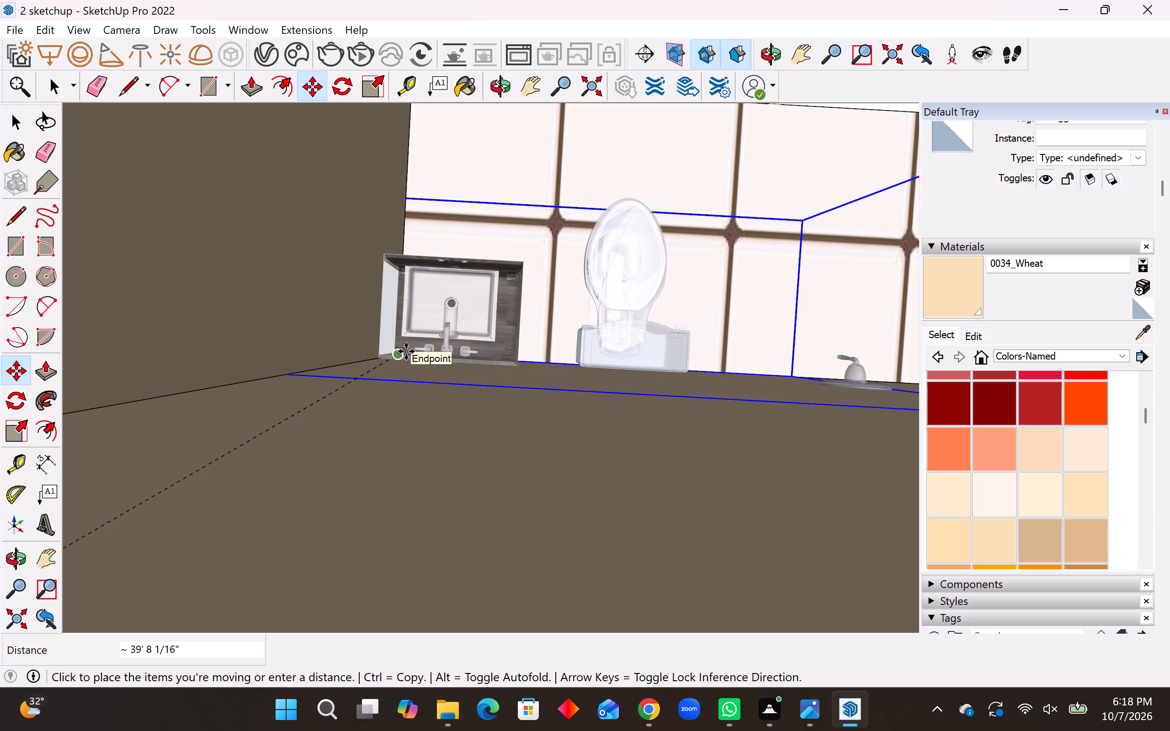
{"action": "left_click", "coordinate": [405, 351]}
{"action": "scroll", "coordinate": [422, 422], "scroll_direction": "down", "scroll_amount": 15}
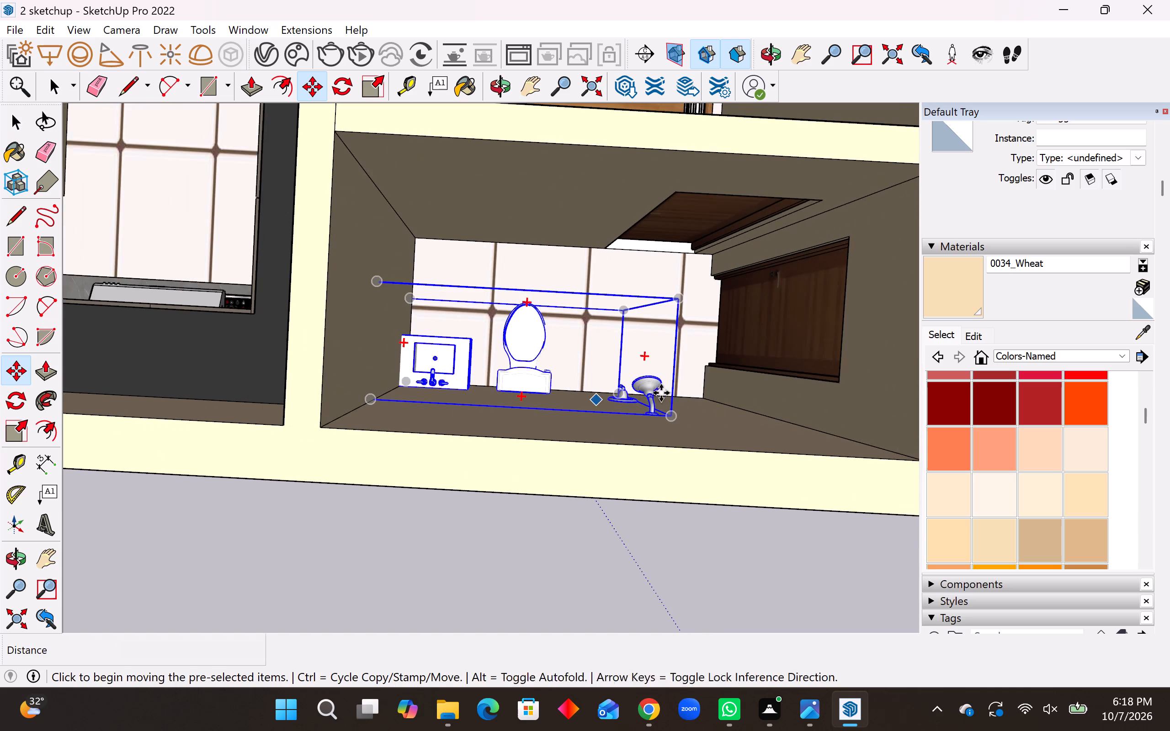
Shift the fixture group about 1' 2" along the outer wall of the staircase bathroom, away from the corner, and deselect it.
{"action": "middle_click_drag", "start_coordinate": [661, 392], "coordinate": [544, 364]}
{"action": "middle_click_drag", "start_coordinate": [735, 452], "coordinate": [224, 340]}
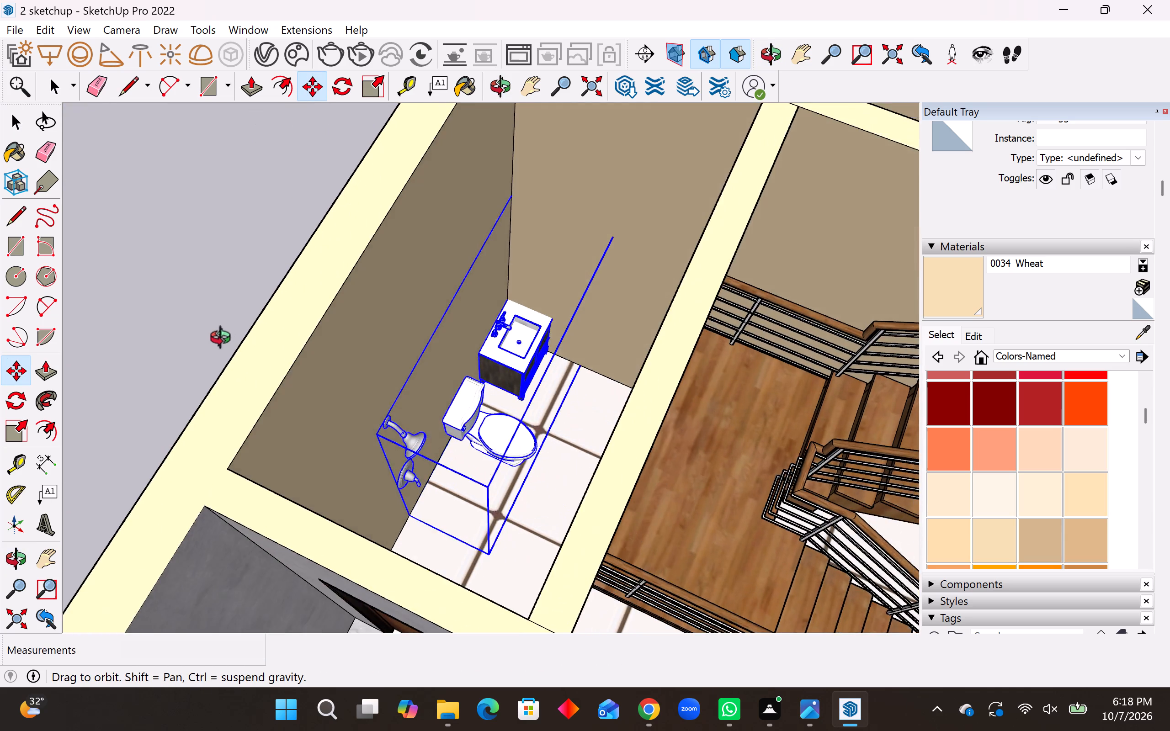
{"action": "middle_click_drag", "start_coordinate": [224, 340], "coordinate": [215, 378]}
{"action": "left_click", "coordinate": [409, 506]}
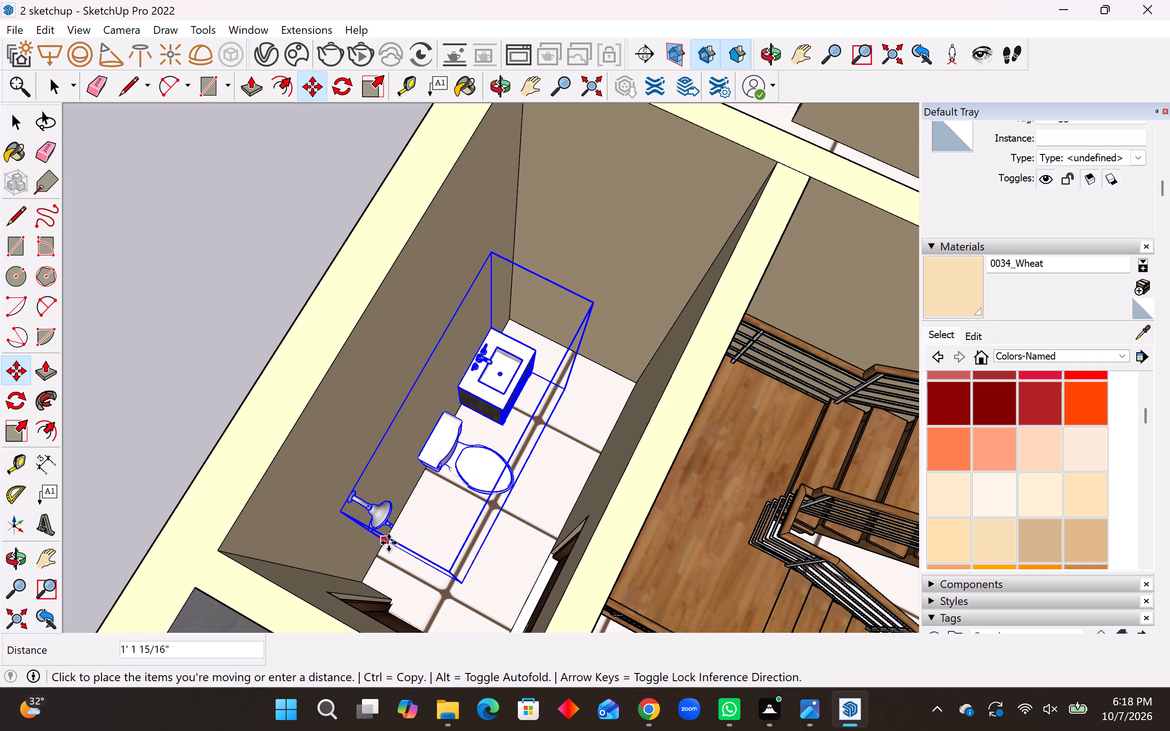
{"action": "left_click", "coordinate": [388, 543]}
{"action": "key", "text": "space"}
{"action": "left_click", "coordinate": [217, 304]}
Review the whole furnished house from above and from the porch side, examining the room layout and placed fixtures.
{"action": "scroll", "coordinate": [305, 324], "scroll_direction": "down", "scroll_amount": 3}
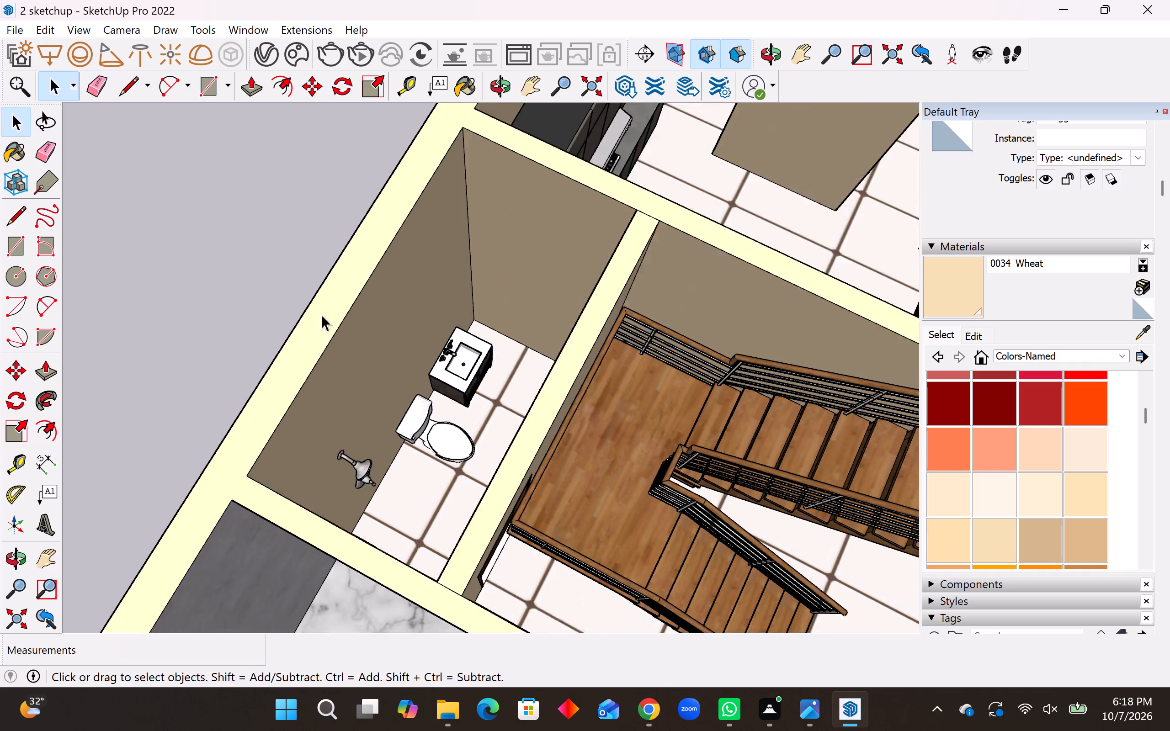
{"action": "scroll", "coordinate": [321, 314], "scroll_direction": "down", "scroll_amount": 20}
{"action": "scroll", "coordinate": [321, 314], "scroll_direction": "down", "scroll_amount": 20}
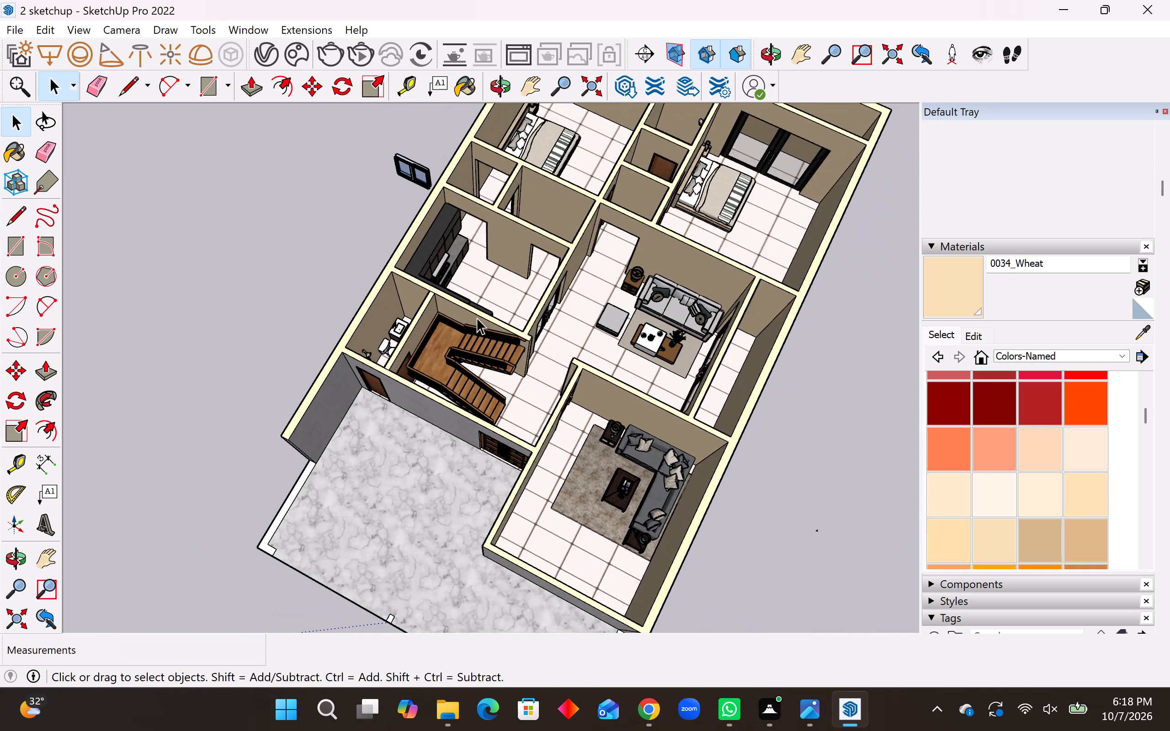
{"action": "scroll", "coordinate": [477, 318], "scroll_direction": "down", "scroll_amount": 7}
{"action": "middle_click_drag", "start_coordinate": [515, 361], "coordinate": [701, 291]}
{"action": "scroll", "coordinate": [690, 328], "scroll_direction": "up", "scroll_amount": 5}
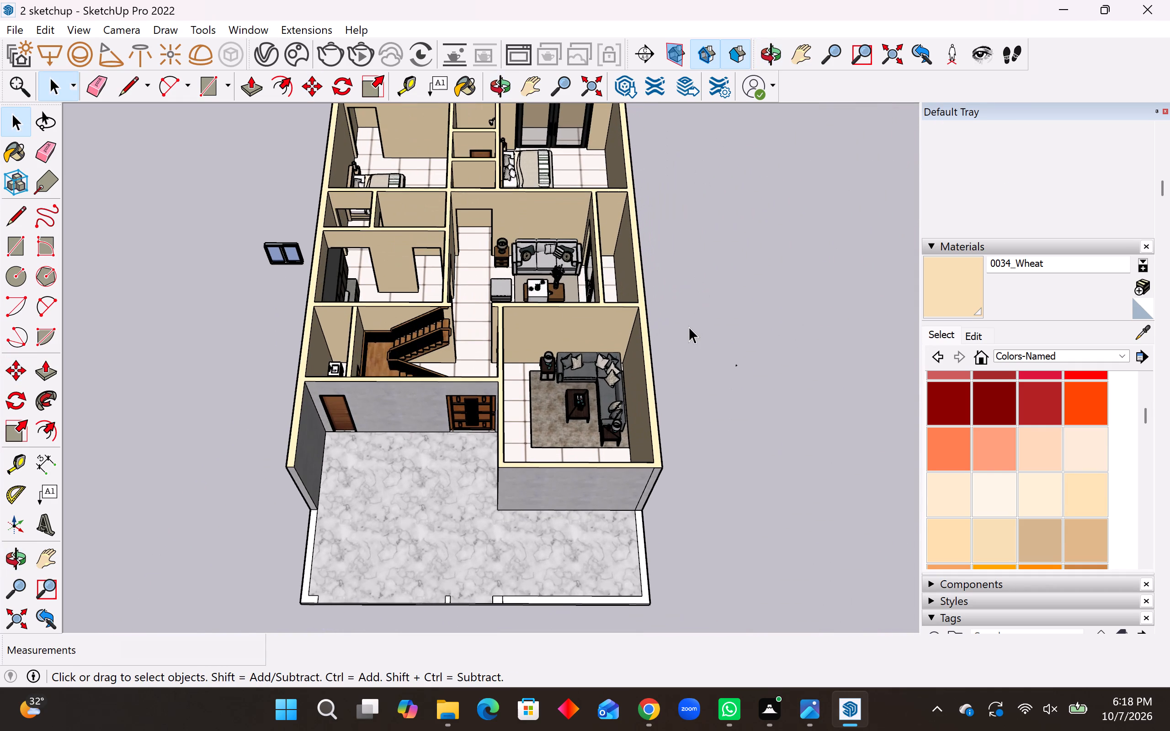
{"action": "scroll", "coordinate": [675, 315], "scroll_direction": "up", "scroll_amount": 4}
{"action": "scroll", "coordinate": [675, 315], "scroll_direction": "down", "scroll_amount": 8}
{"action": "middle_click_drag", "start_coordinate": [744, 355], "coordinate": [745, 364]}
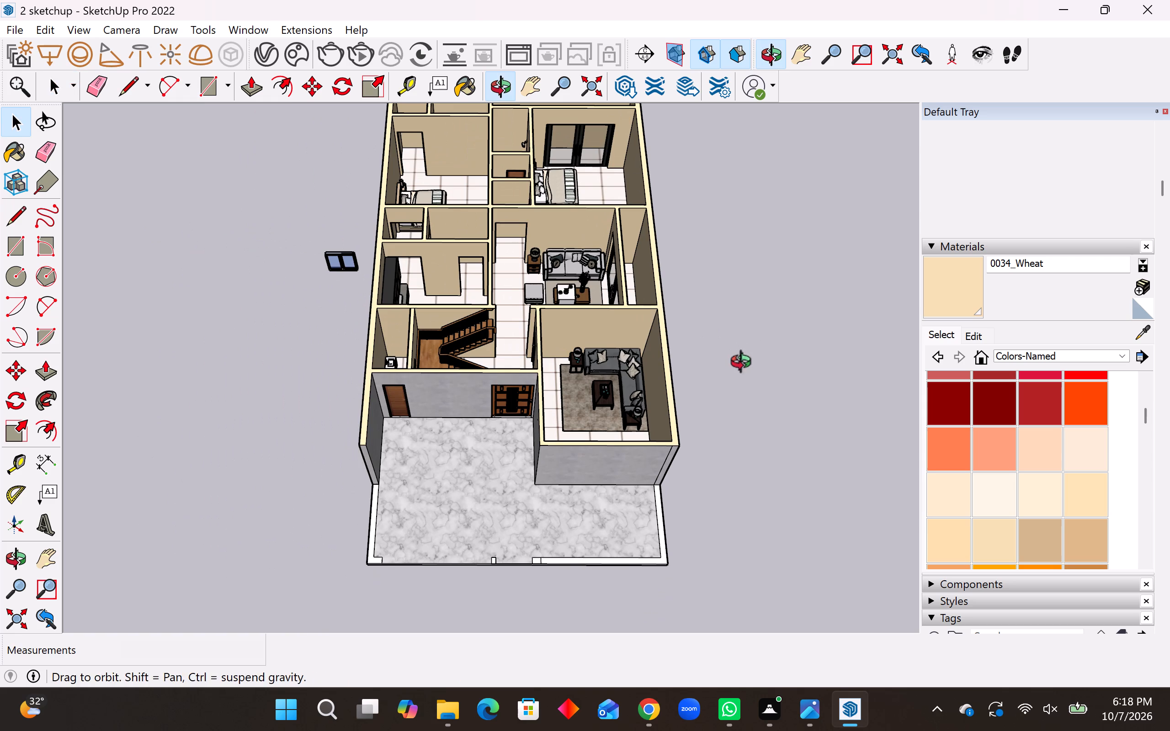
{"action": "middle_click_drag", "start_coordinate": [745, 364], "coordinate": [747, 378]}
{"action": "scroll", "coordinate": [706, 368], "scroll_direction": "up", "scroll_amount": 5}
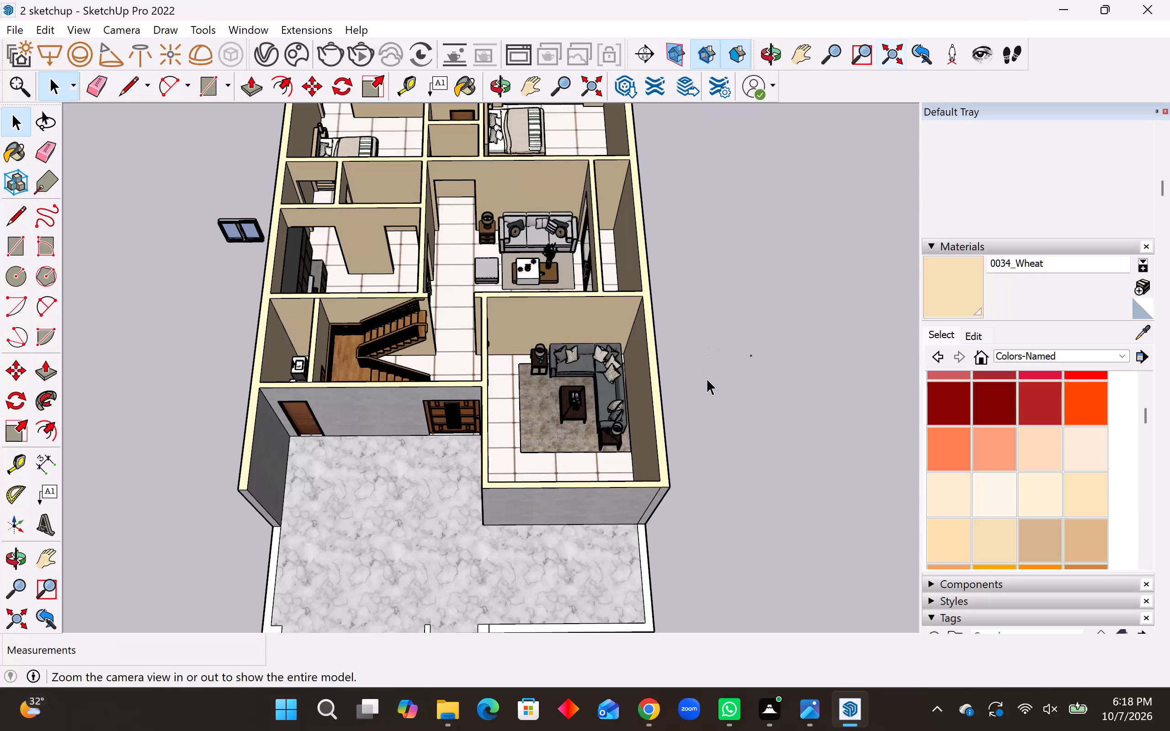
{"action": "scroll", "coordinate": [707, 379], "scroll_direction": "down", "scroll_amount": 8}
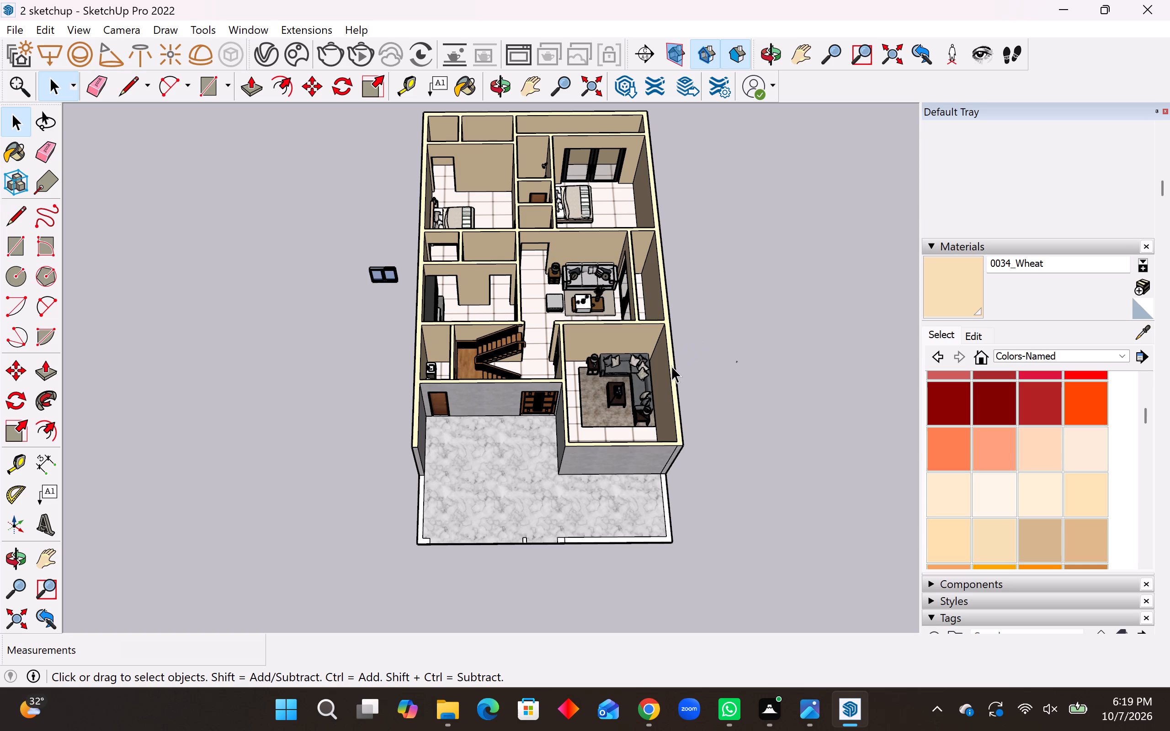
{"action": "scroll", "coordinate": [669, 383], "scroll_direction": "down", "scroll_amount": 8}
{"action": "scroll", "coordinate": [597, 258], "scroll_direction": "up", "scroll_amount": 10}
{"action": "middle_click_drag", "start_coordinate": [603, 346], "coordinate": [605, 274]}
{"action": "scroll", "coordinate": [605, 274], "scroll_direction": "up", "scroll_amount": 1}
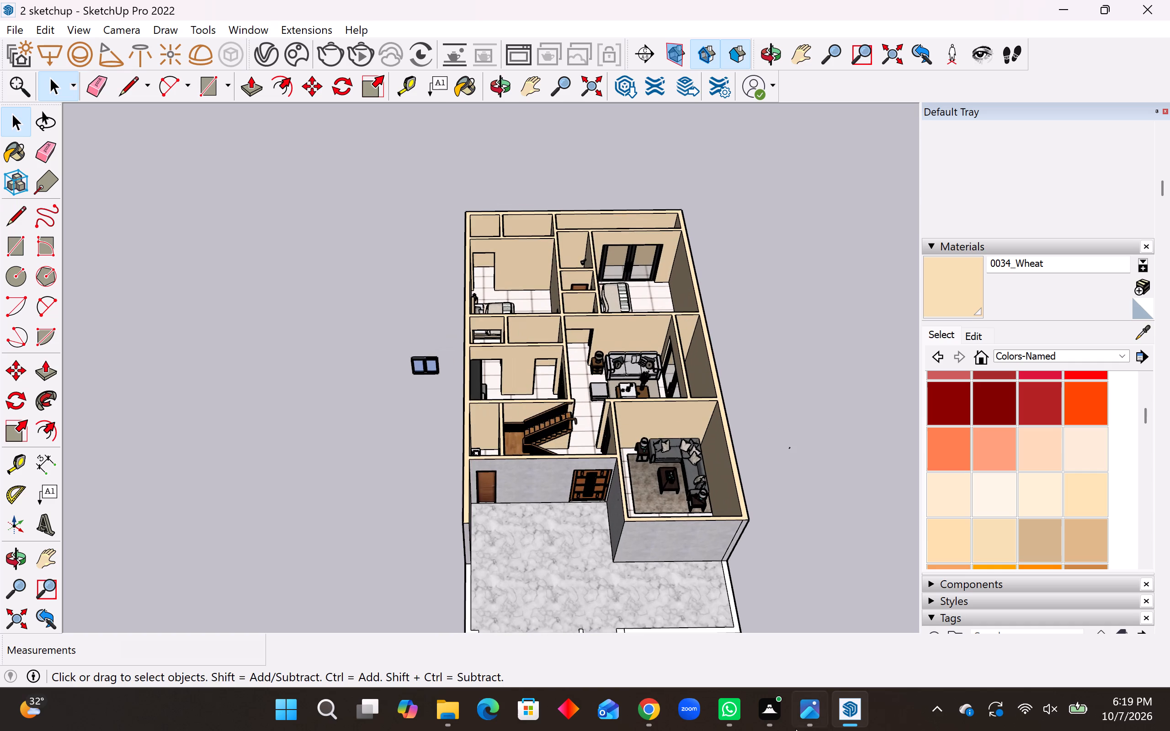
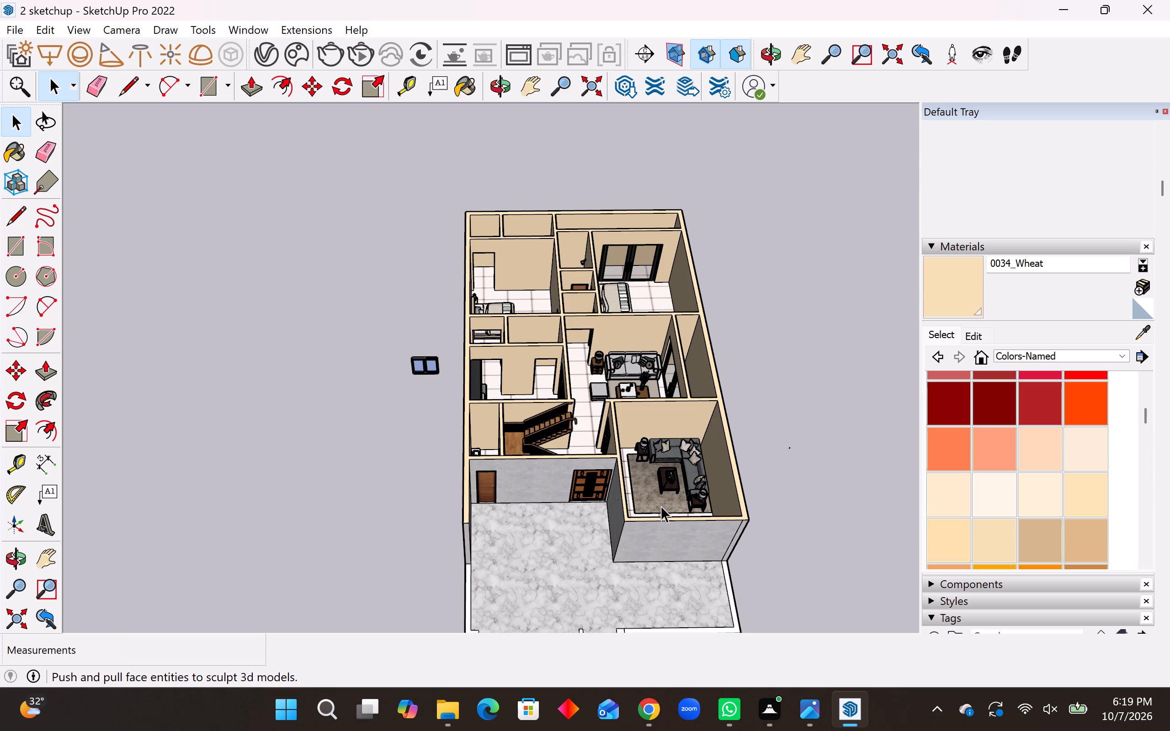
Draw a 4' by 4' rectangle on the front exterior wall of the projecting living room.
{"action": "middle_click_drag", "start_coordinate": [664, 507], "coordinate": [619, 397]}
{"action": "scroll", "coordinate": [700, 549], "scroll_direction": "up", "scroll_amount": 6}
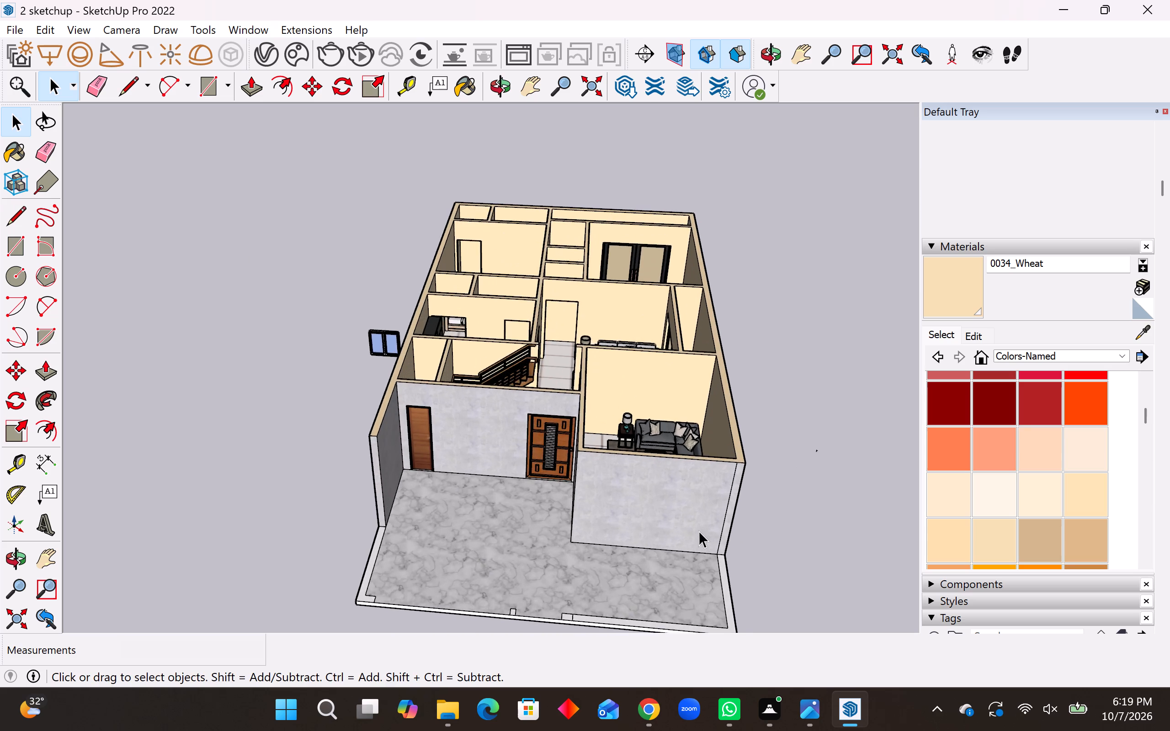
{"action": "scroll", "coordinate": [699, 531], "scroll_direction": "up", "scroll_amount": 2}
{"action": "scroll", "coordinate": [370, 464], "scroll_direction": "down", "scroll_amount": 3}
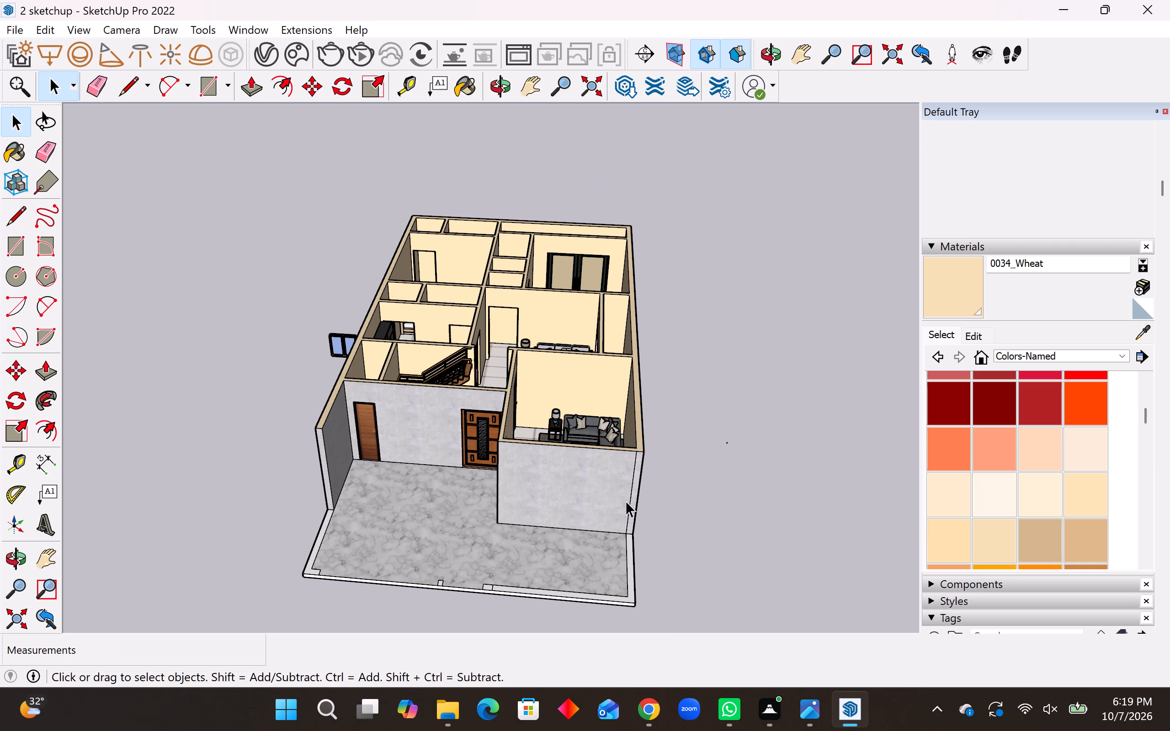
{"action": "scroll", "coordinate": [613, 517], "scroll_direction": "up", "scroll_amount": 5}
{"action": "middle_click_drag", "start_coordinate": [659, 517], "coordinate": [668, 482]}
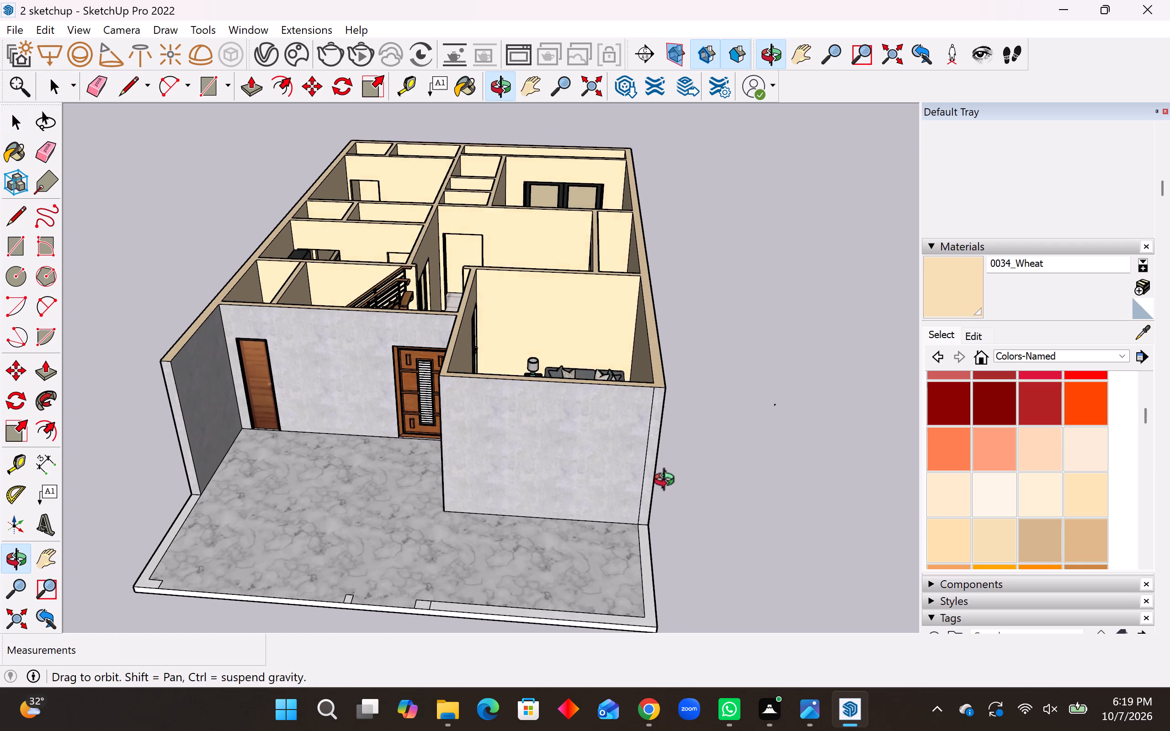
{"action": "middle_click_drag", "start_coordinate": [668, 482], "coordinate": [691, 466]}
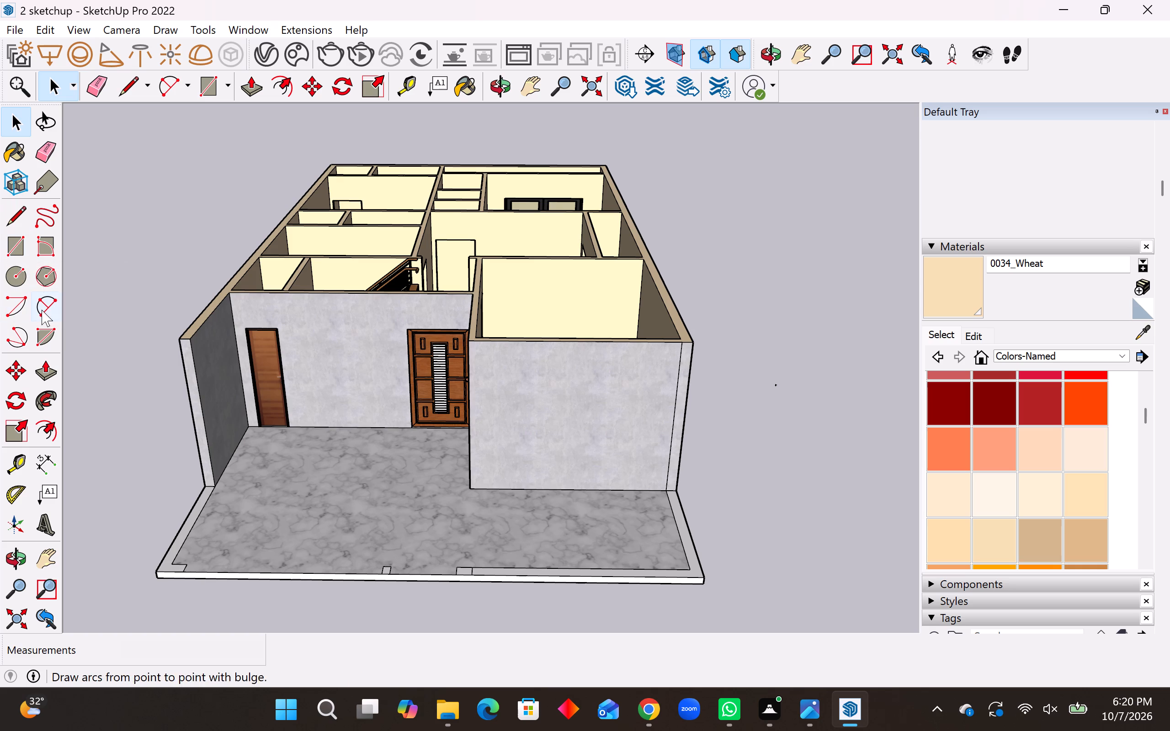
{"action": "left_click", "coordinate": [11, 245]}
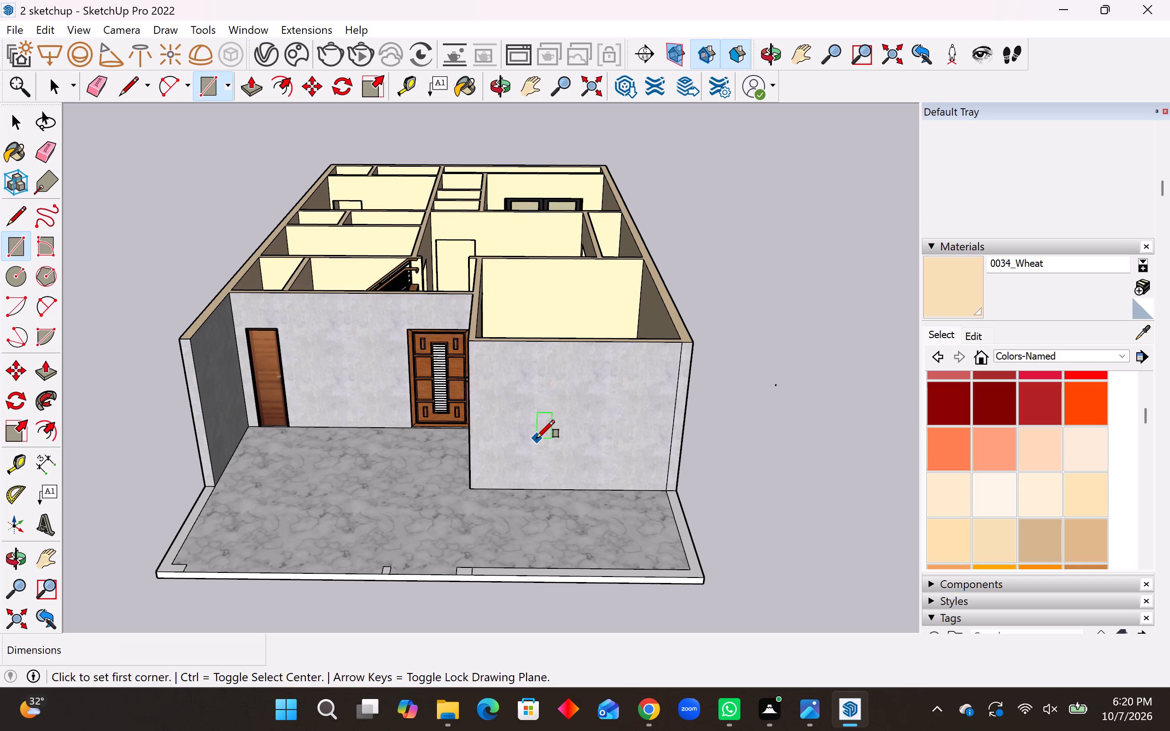
{"action": "left_click_drag", "start_coordinate": [537, 438], "coordinate": [543, 438]}
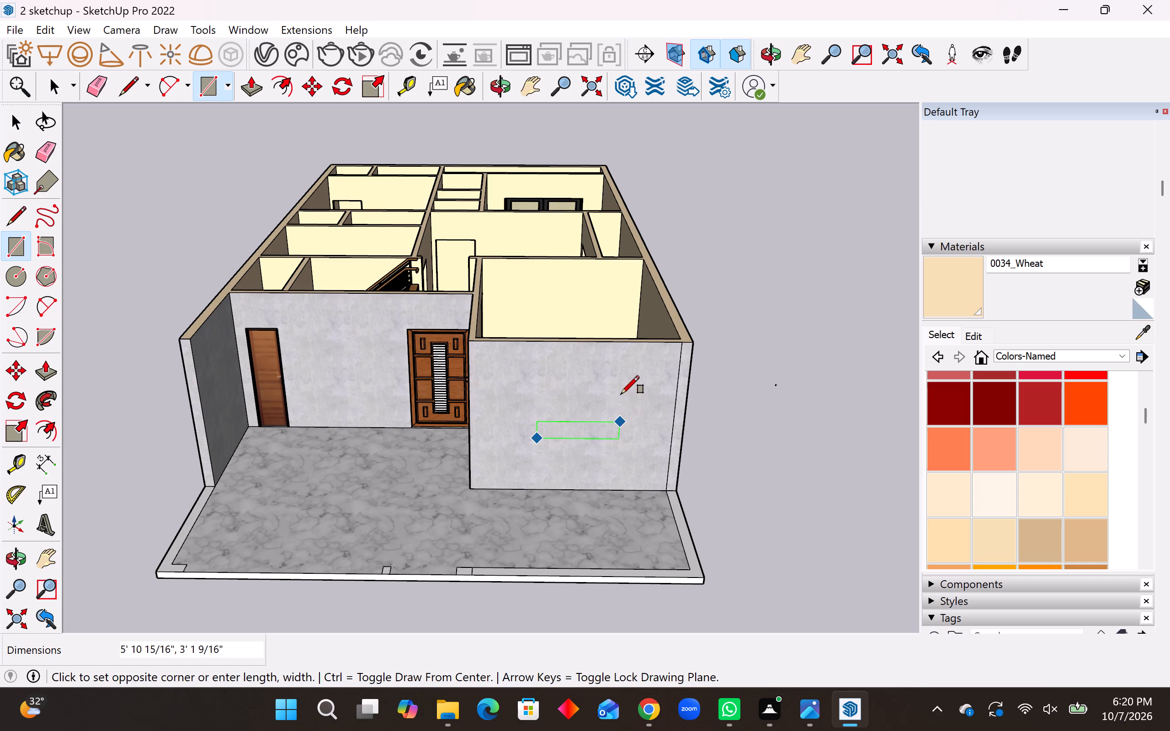
{"action": "type", "text": "4',4'"}
{"action": "key", "text": "Return"}
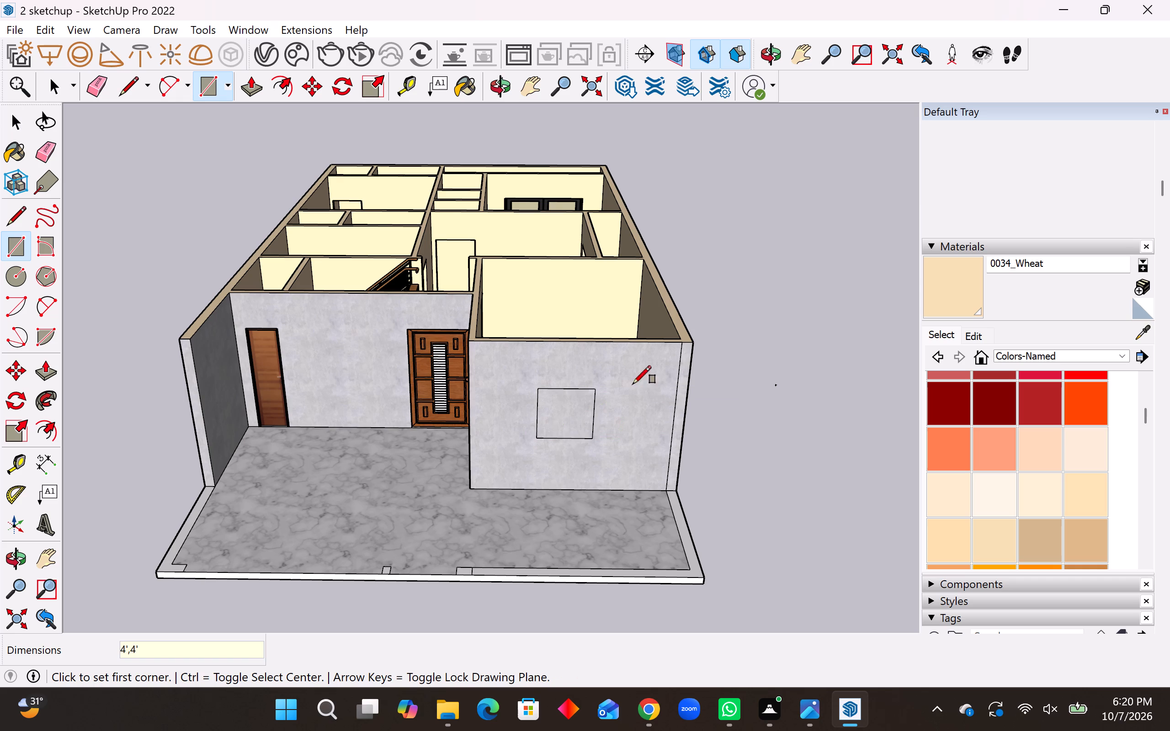
Draw a 4' by 4' rectangle on the recessed porch wall between the plain wooden door and the main entrance door.
{"action": "scroll", "coordinate": [700, 380], "scroll_direction": "down", "scroll_amount": 3}
{"action": "middle_click_drag", "start_coordinate": [529, 412], "coordinate": [576, 388]}
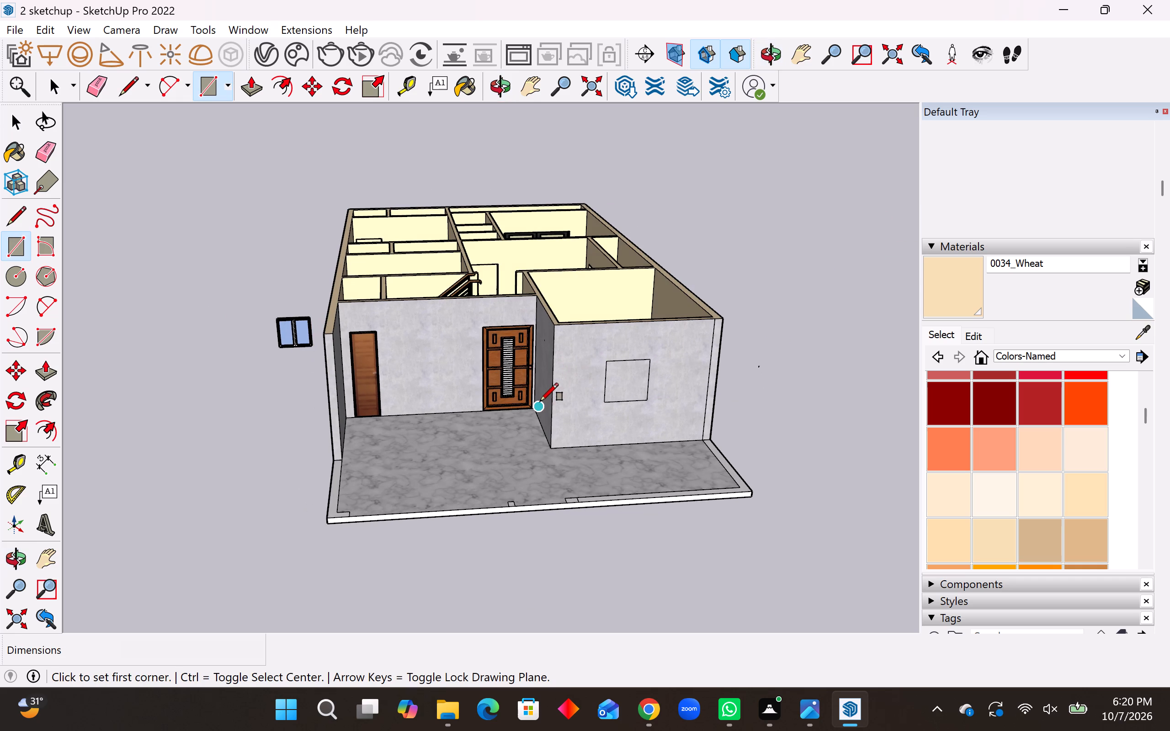
{"action": "left_click", "coordinate": [409, 385]}
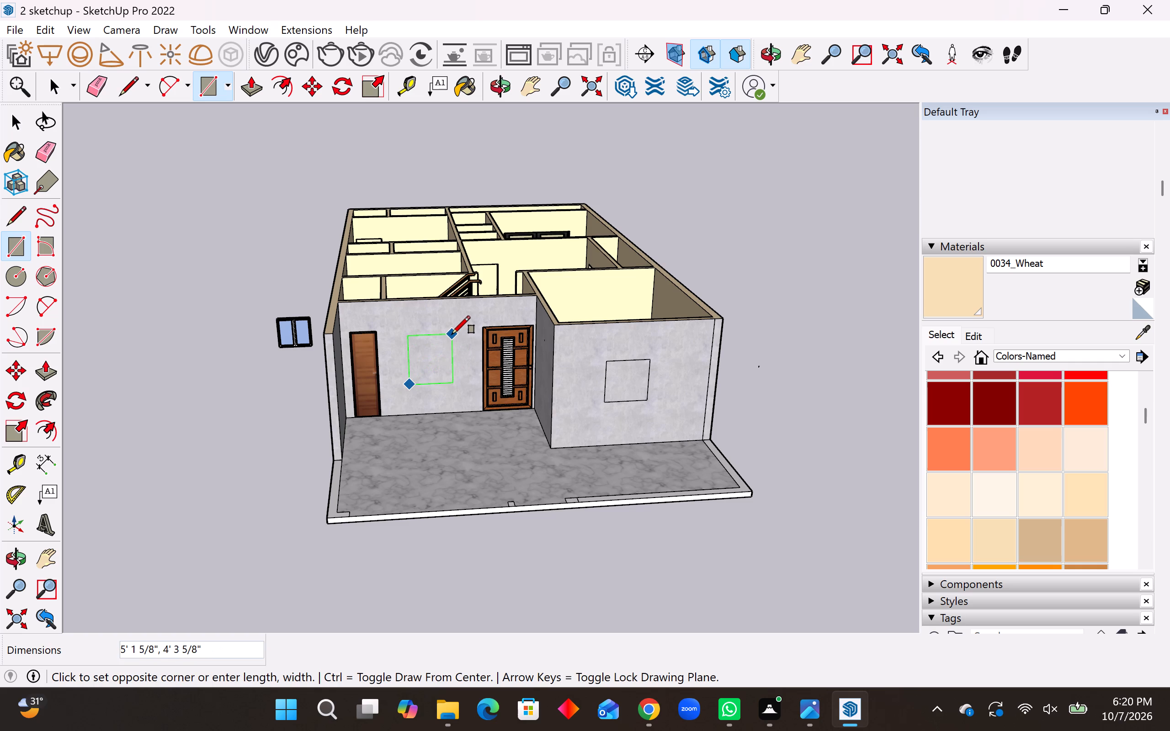
{"action": "type", "text": "4',4'"}
{"action": "key", "text": "Return"}
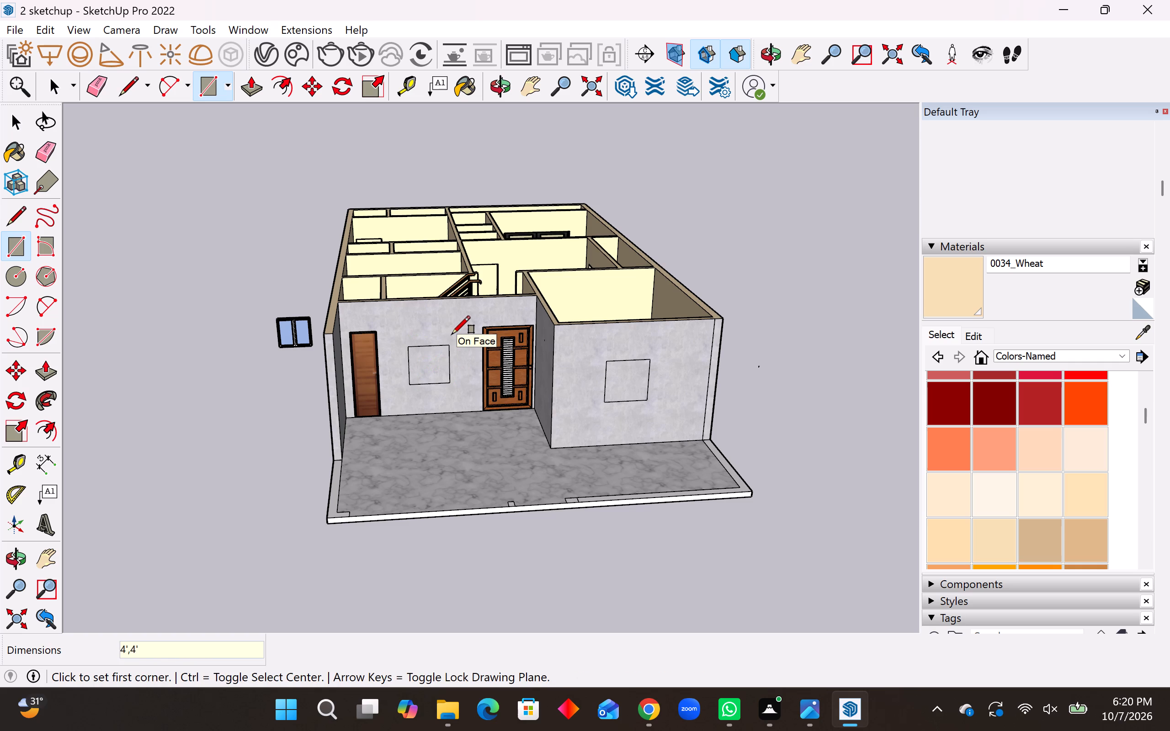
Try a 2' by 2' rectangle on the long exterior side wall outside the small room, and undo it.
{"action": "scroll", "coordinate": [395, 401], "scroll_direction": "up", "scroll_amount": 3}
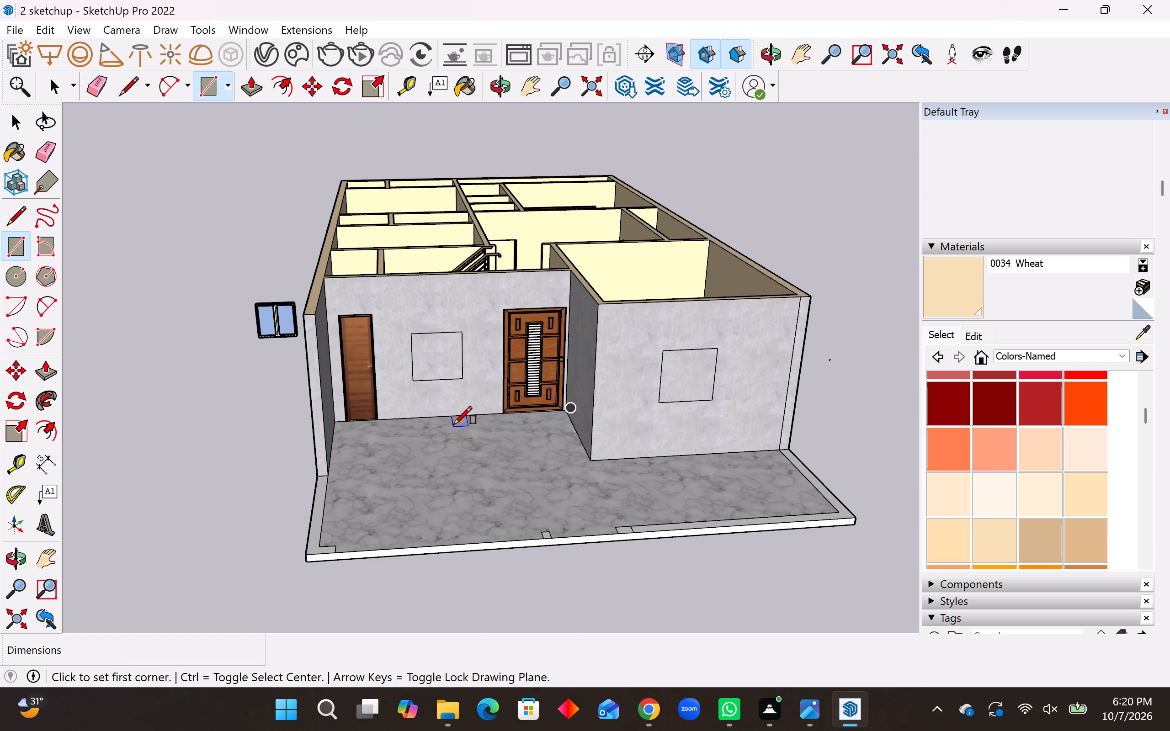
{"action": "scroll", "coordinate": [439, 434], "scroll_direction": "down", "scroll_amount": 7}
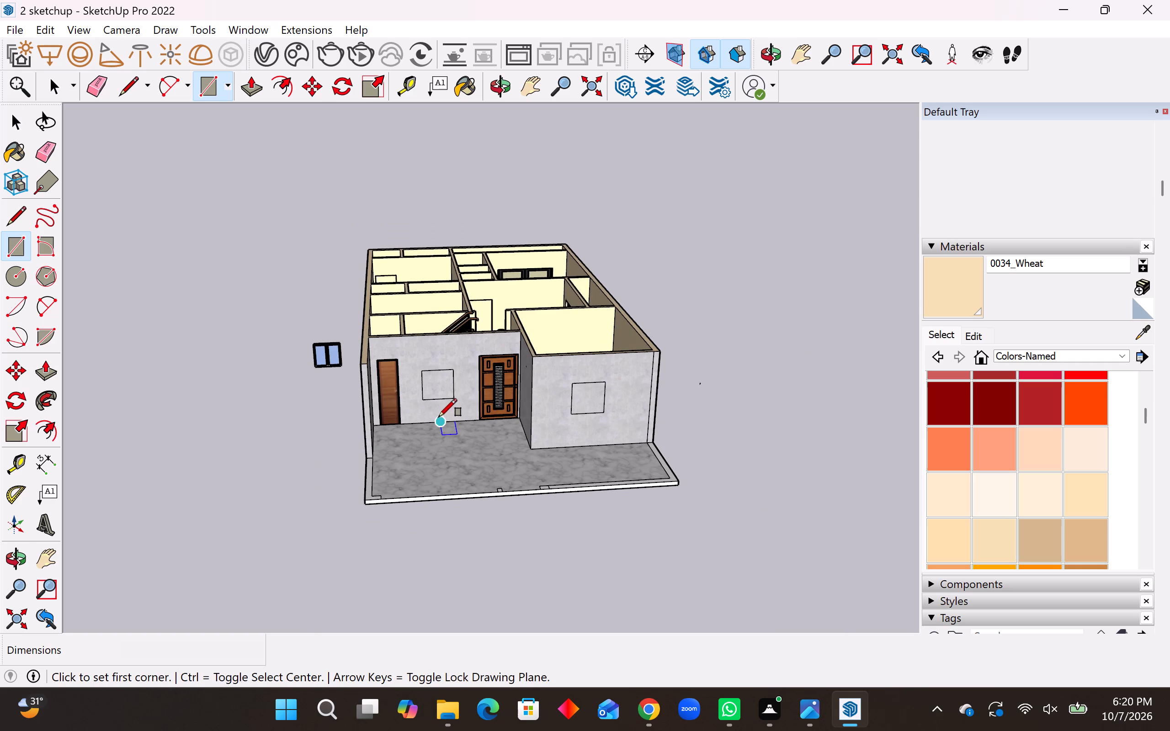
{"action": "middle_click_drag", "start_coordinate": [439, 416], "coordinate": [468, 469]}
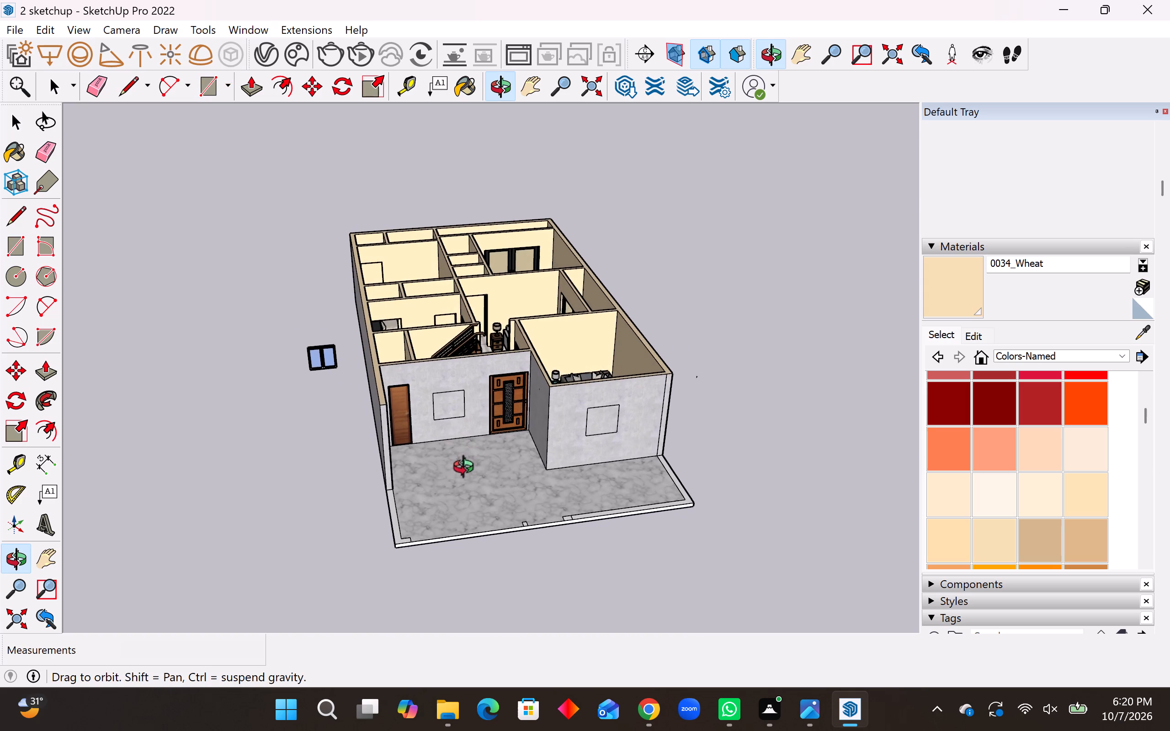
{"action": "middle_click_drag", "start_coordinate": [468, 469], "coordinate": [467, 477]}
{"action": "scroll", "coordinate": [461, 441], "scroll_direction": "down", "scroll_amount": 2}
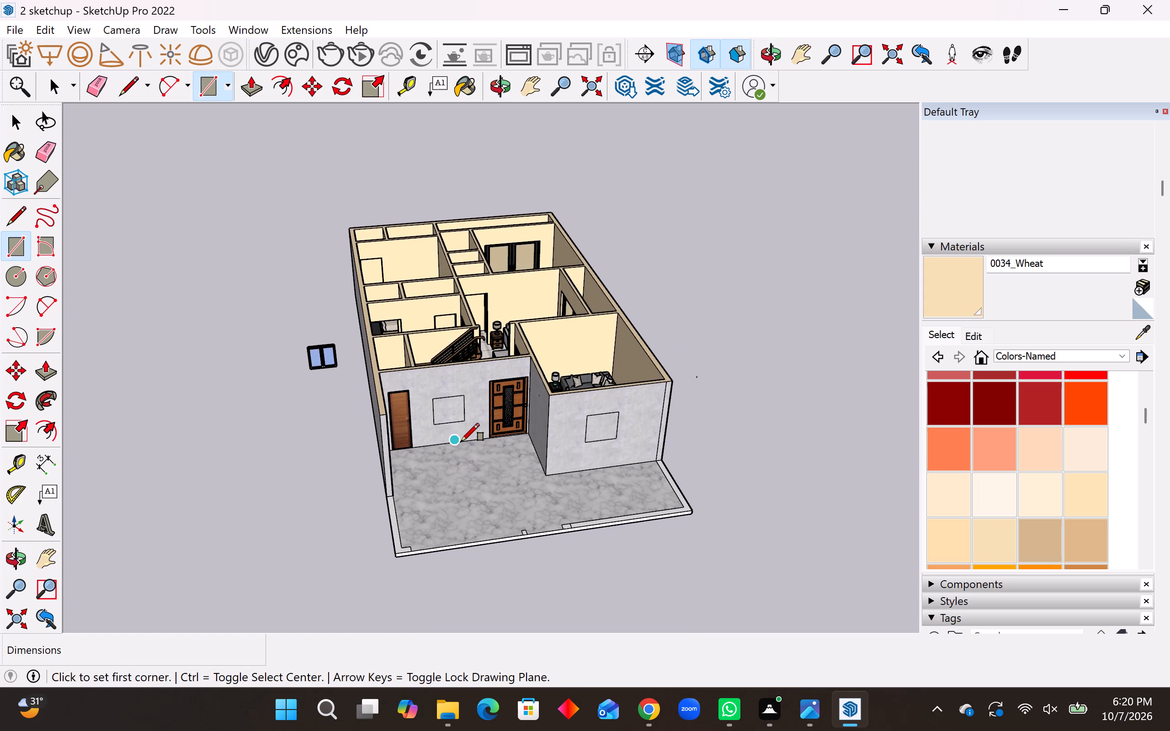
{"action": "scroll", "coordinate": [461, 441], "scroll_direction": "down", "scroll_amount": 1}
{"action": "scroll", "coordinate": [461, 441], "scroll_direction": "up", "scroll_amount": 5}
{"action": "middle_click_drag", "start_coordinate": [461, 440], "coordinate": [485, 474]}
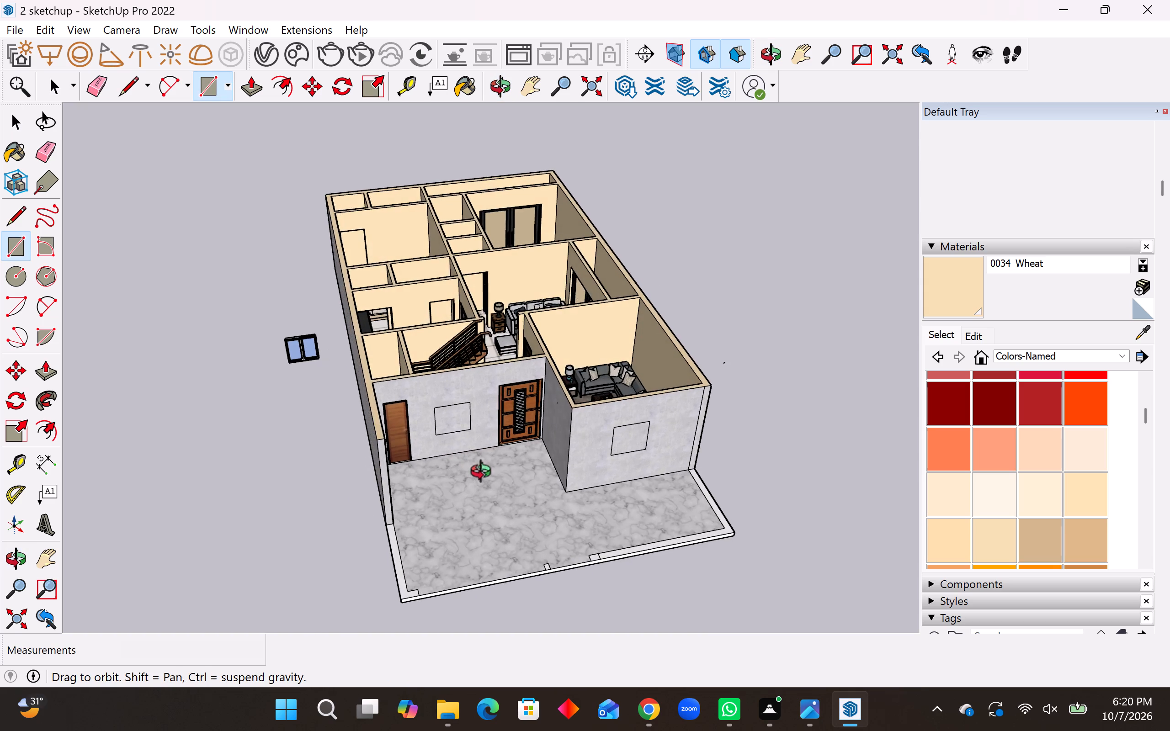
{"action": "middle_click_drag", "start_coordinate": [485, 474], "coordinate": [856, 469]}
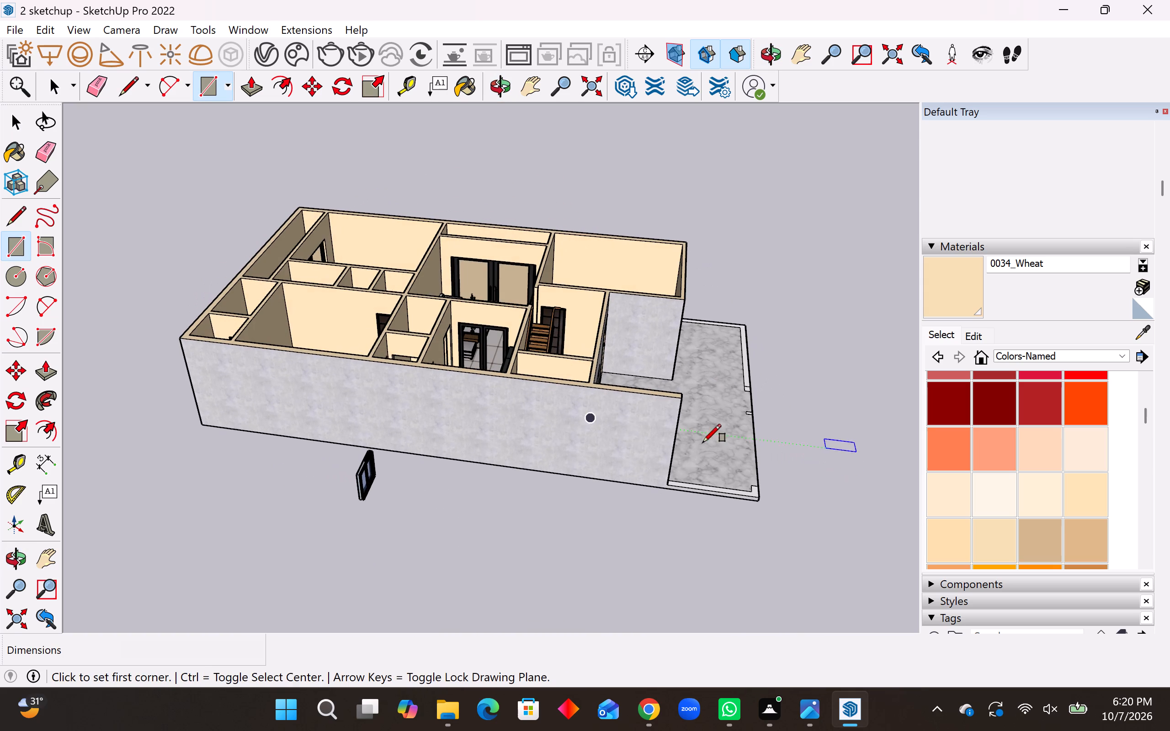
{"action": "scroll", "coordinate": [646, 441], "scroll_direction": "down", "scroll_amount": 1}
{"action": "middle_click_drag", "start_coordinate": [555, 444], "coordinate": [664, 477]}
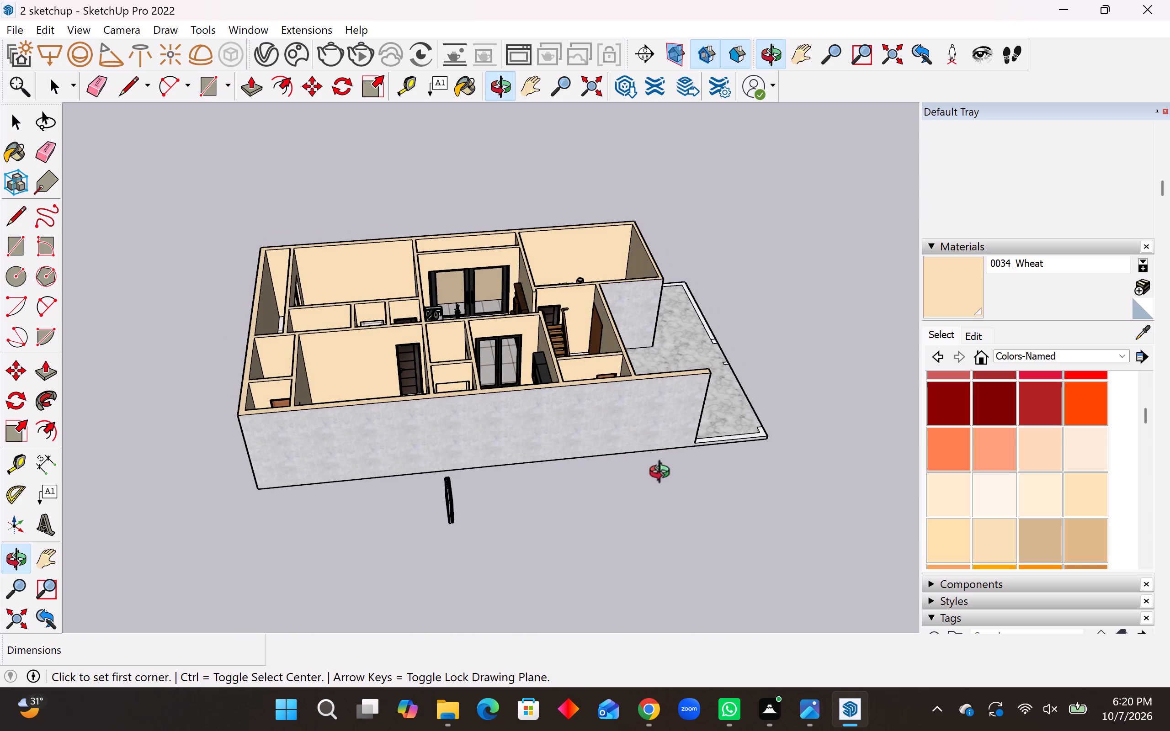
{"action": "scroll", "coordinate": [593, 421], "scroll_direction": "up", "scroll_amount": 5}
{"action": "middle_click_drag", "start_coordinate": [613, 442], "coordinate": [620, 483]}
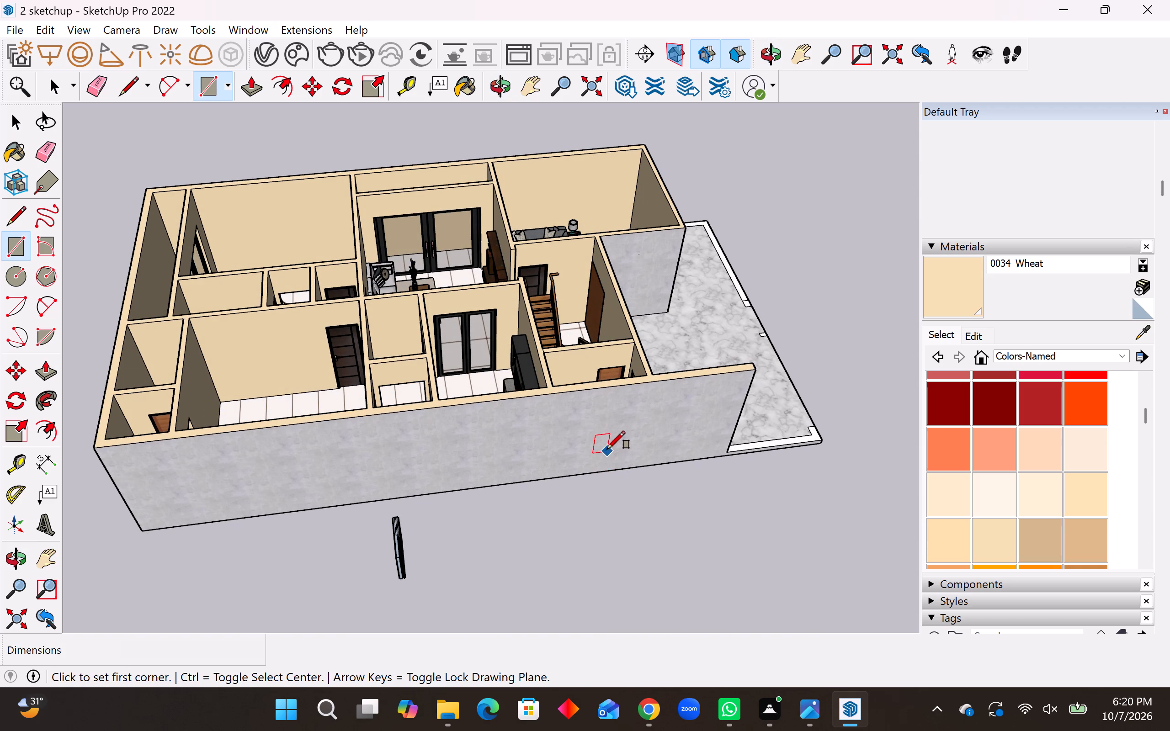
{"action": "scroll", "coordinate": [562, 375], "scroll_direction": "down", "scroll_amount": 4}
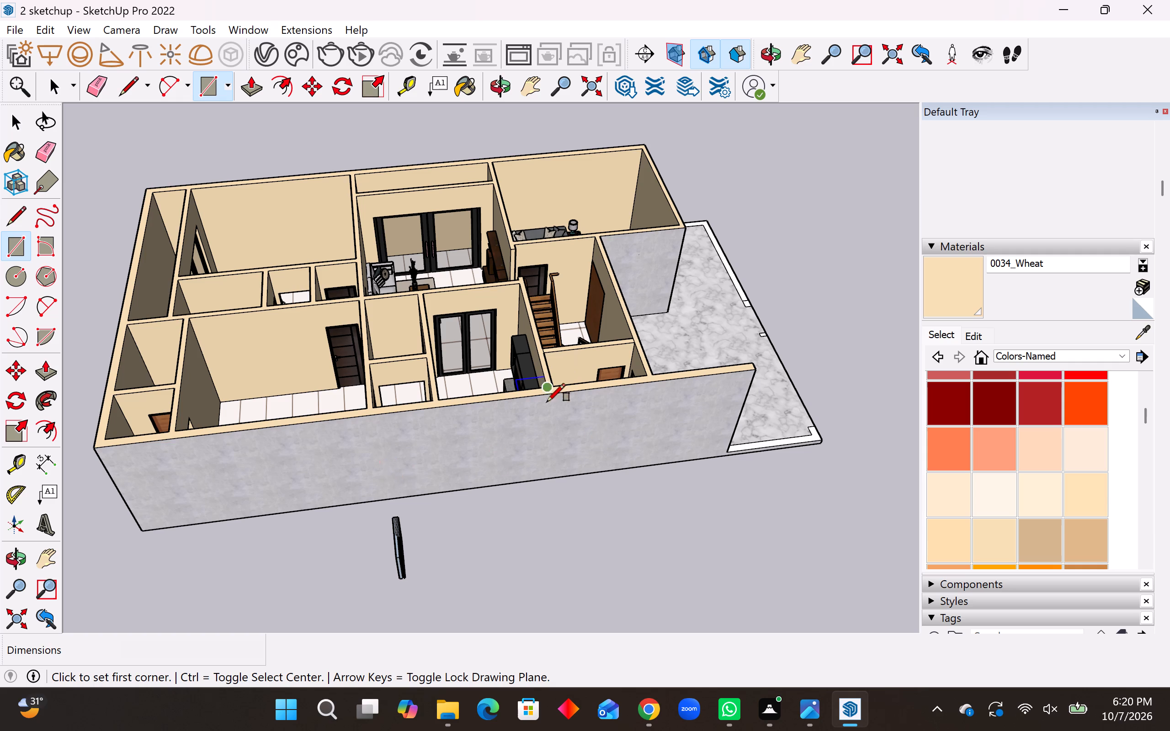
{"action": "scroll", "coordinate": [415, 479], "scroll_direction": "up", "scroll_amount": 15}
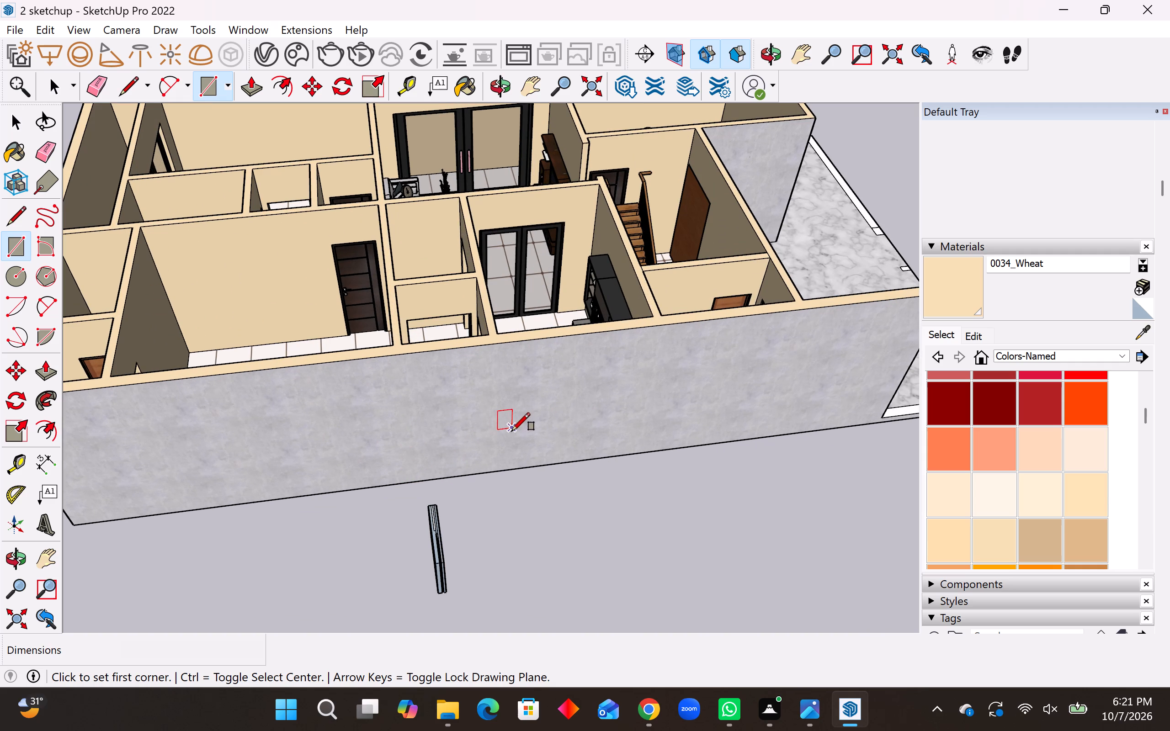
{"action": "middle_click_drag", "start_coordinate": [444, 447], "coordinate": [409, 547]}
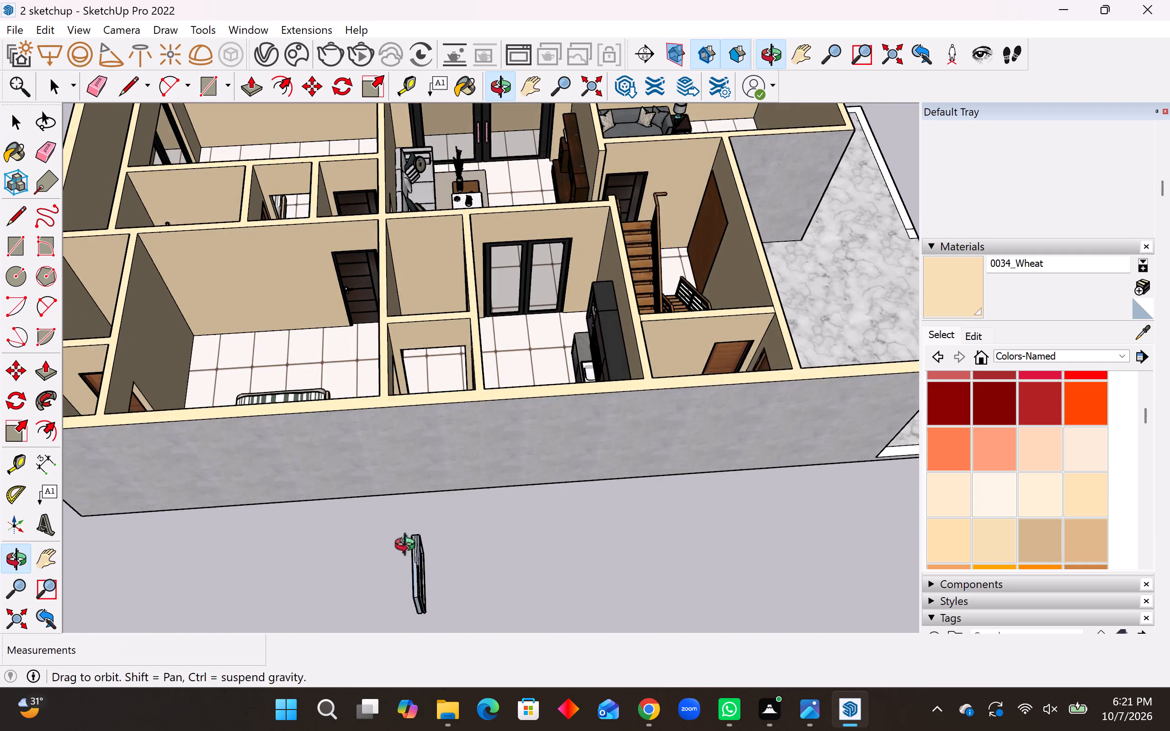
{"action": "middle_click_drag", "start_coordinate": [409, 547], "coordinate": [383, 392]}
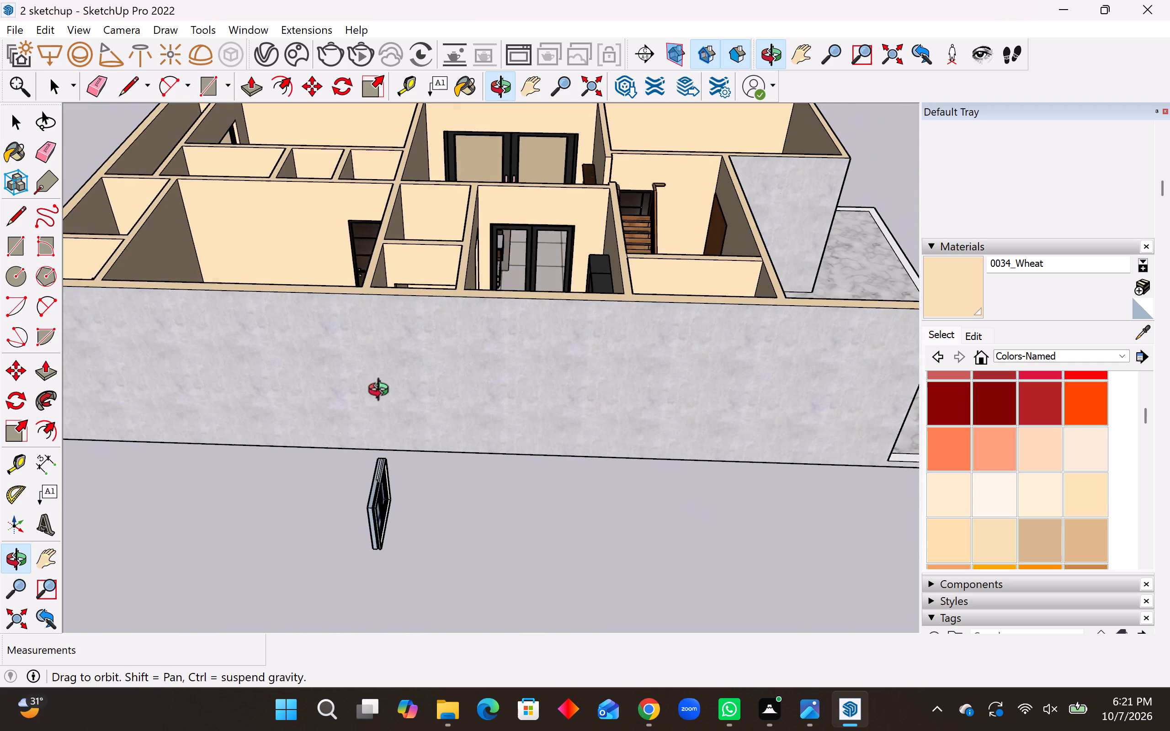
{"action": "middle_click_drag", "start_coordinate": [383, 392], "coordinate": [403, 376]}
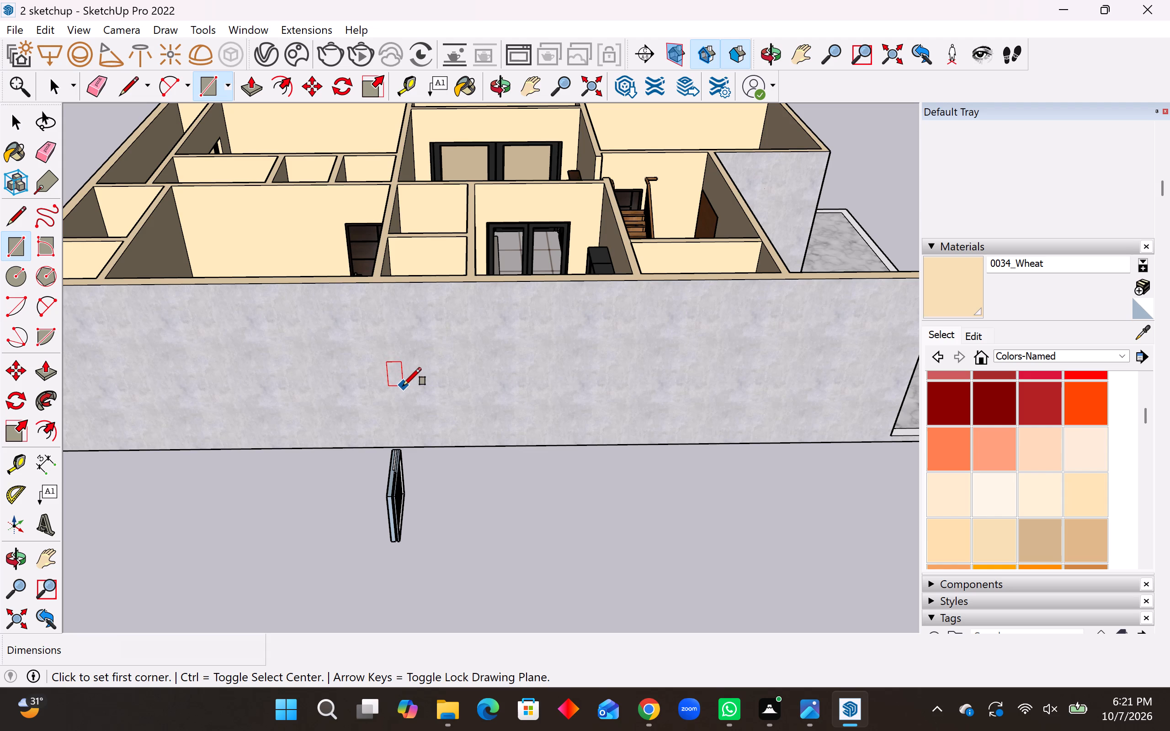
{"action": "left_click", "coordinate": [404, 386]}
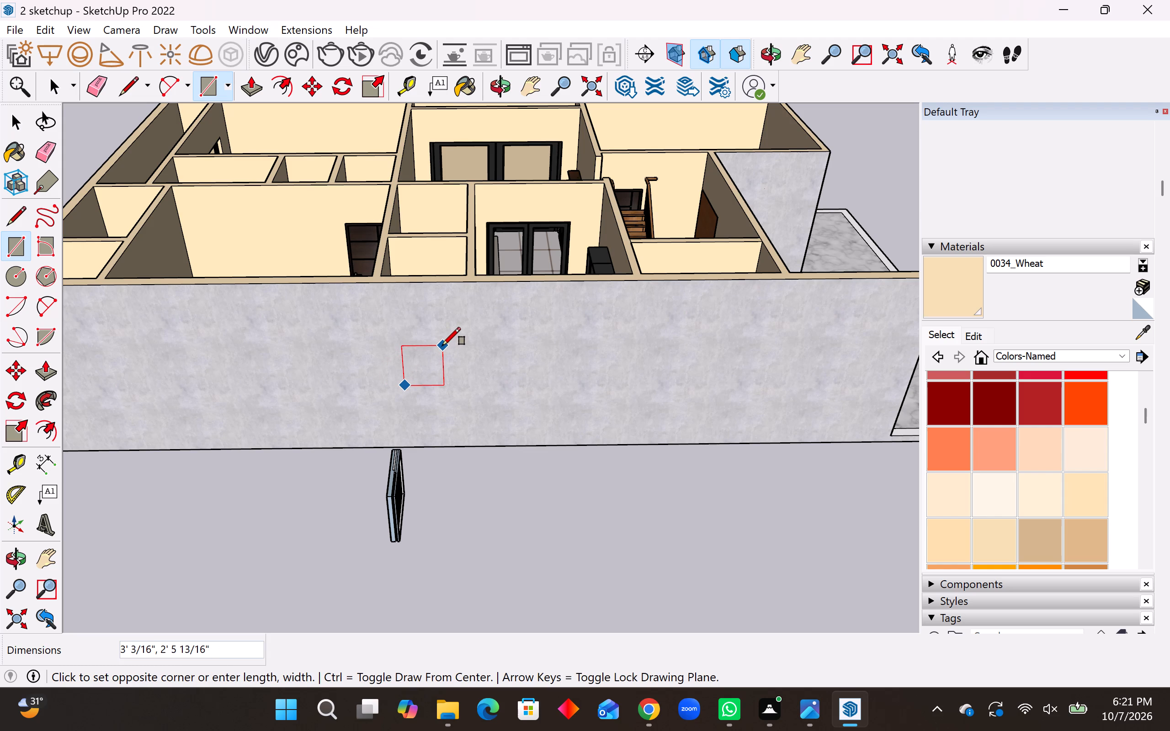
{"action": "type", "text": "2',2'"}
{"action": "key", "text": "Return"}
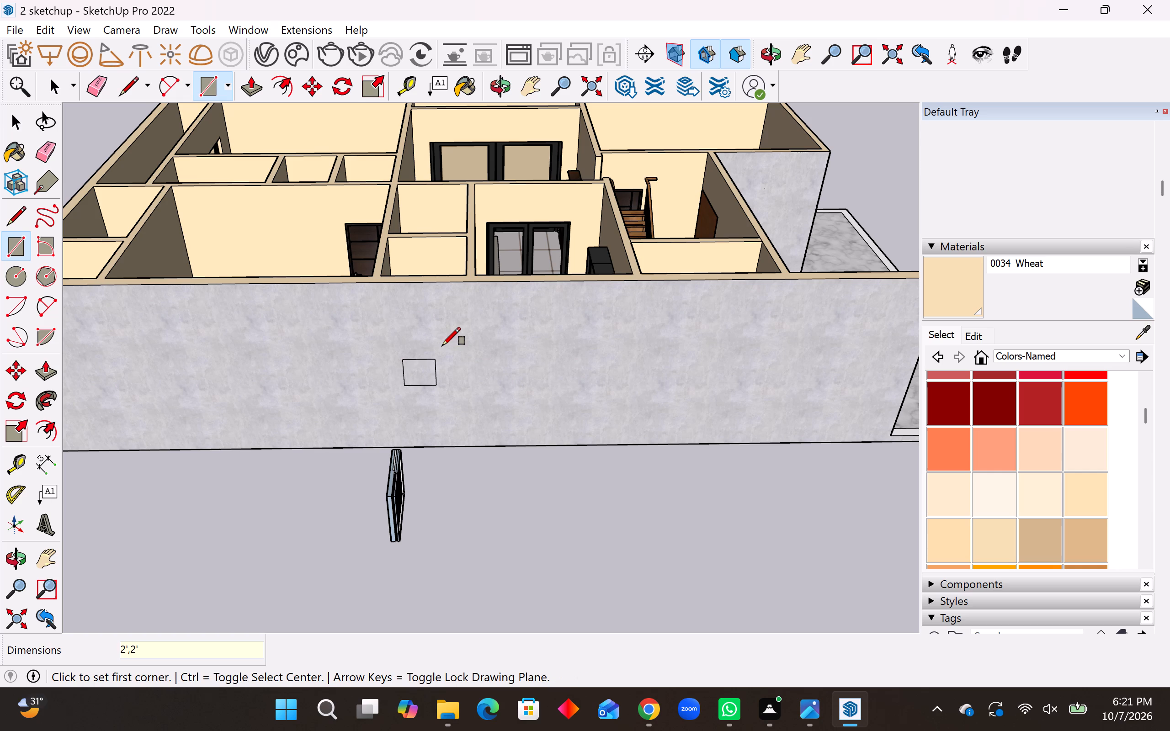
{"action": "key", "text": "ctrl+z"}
Draw a 2' by 2' rectangle higher up on the long exterior side wall, outside the small room beside the kitchen.
{"action": "middle_click_drag", "start_coordinate": [425, 372], "coordinate": [425, 319]}
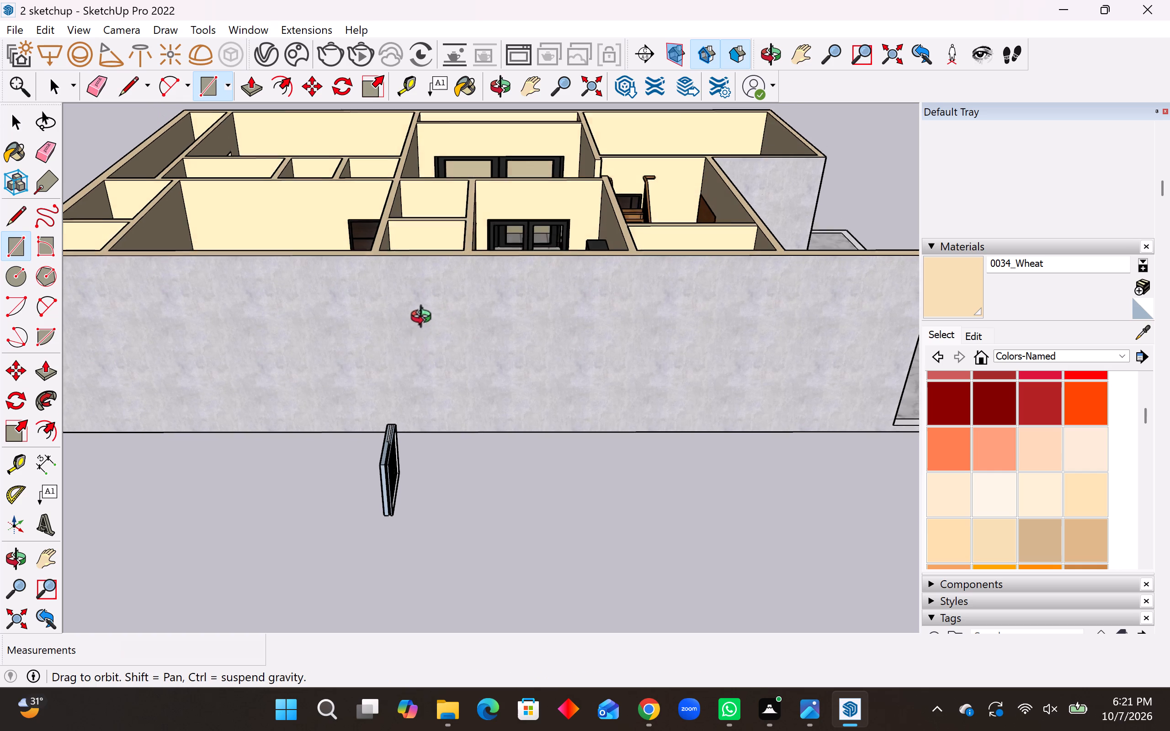
{"action": "middle_click_drag", "start_coordinate": [425, 319], "coordinate": [444, 307]}
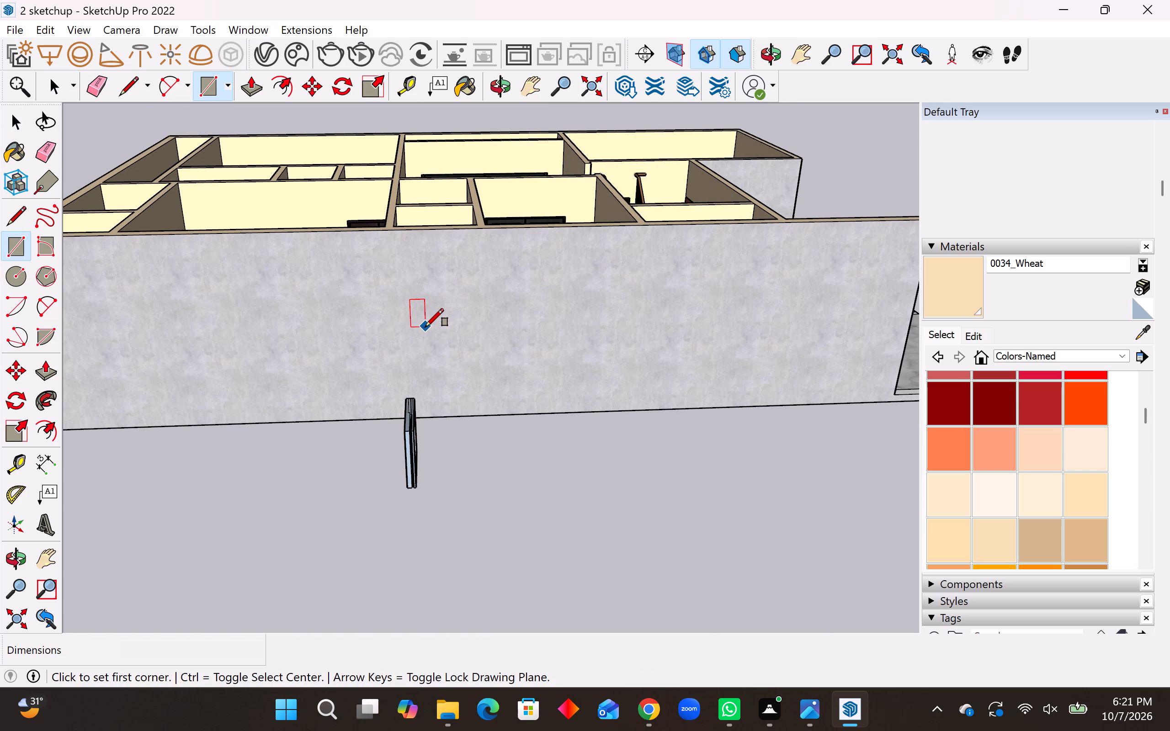
{"action": "left_click", "coordinate": [423, 327]}
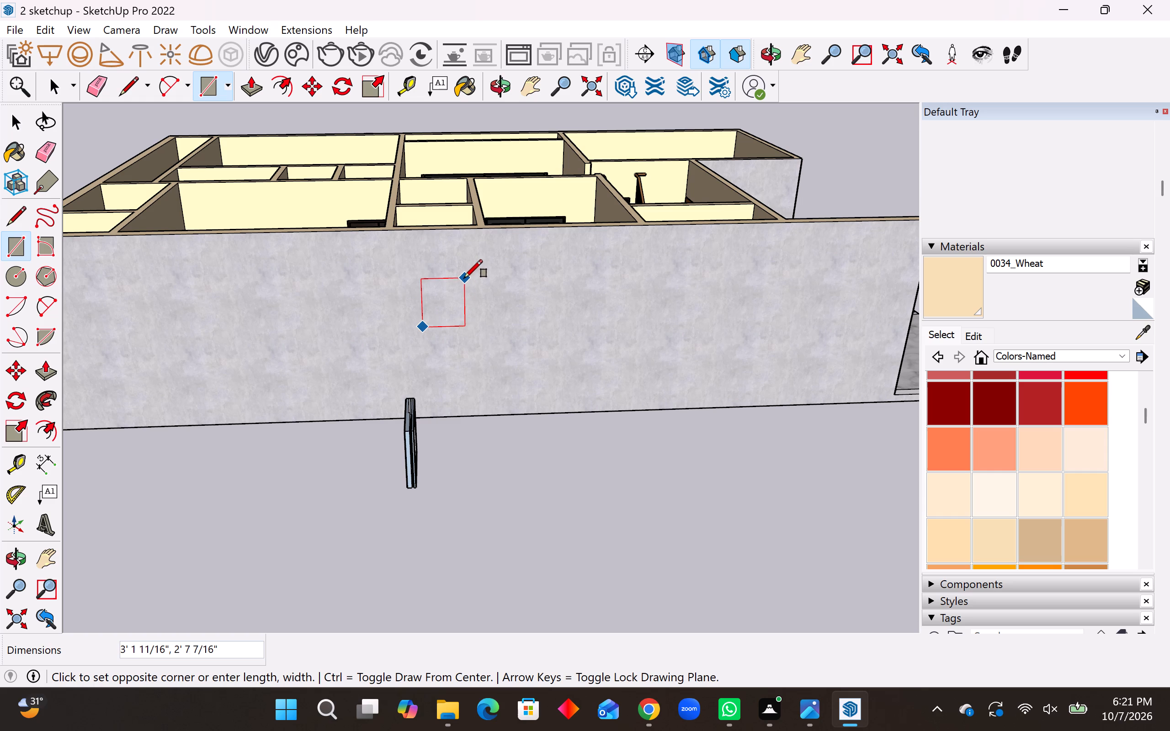
{"action": "type", "text": "2',2'"}
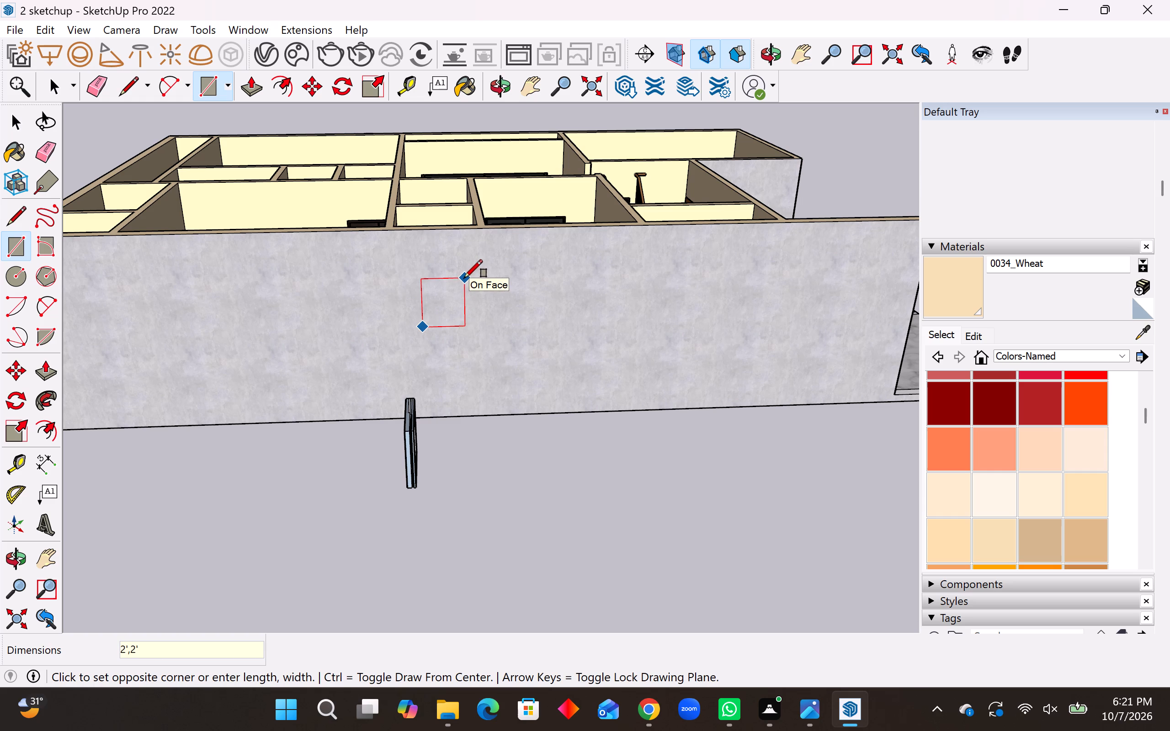
{"action": "key", "text": "Return"}
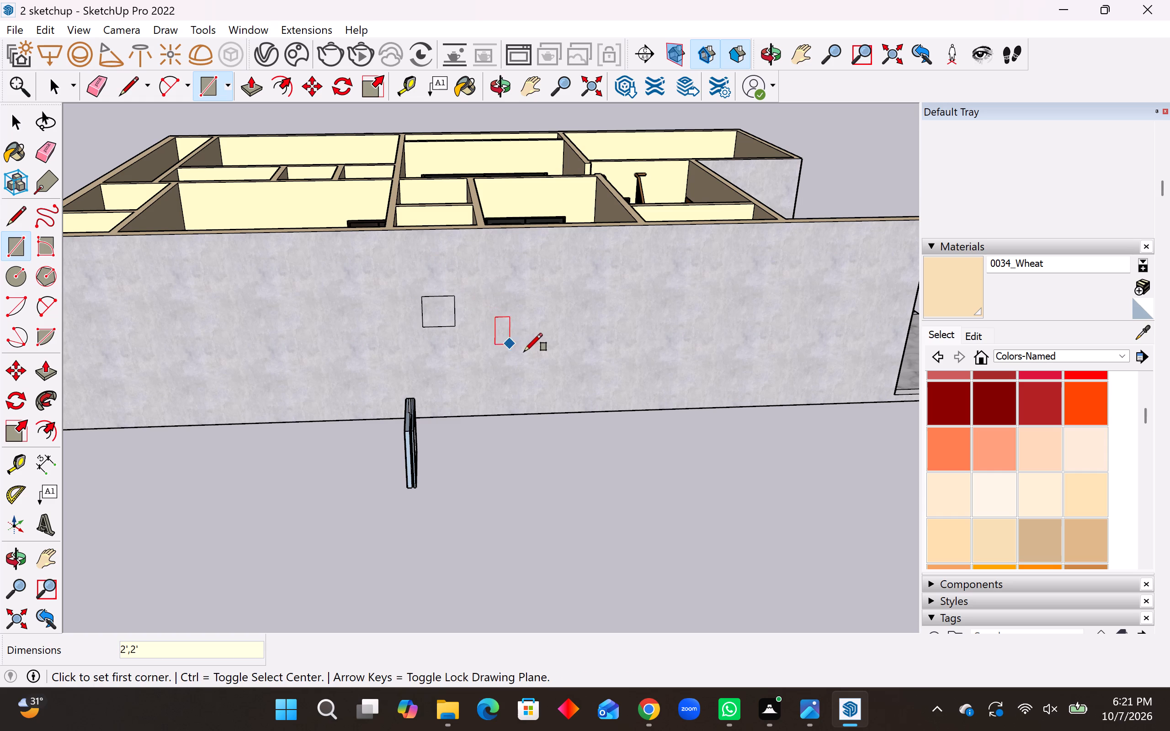
Push the 2' by 2' rectangle 9" through the long exterior side wall to cut the small room's window opening.
{"action": "scroll", "coordinate": [530, 350], "scroll_direction": "down", "scroll_amount": 7}
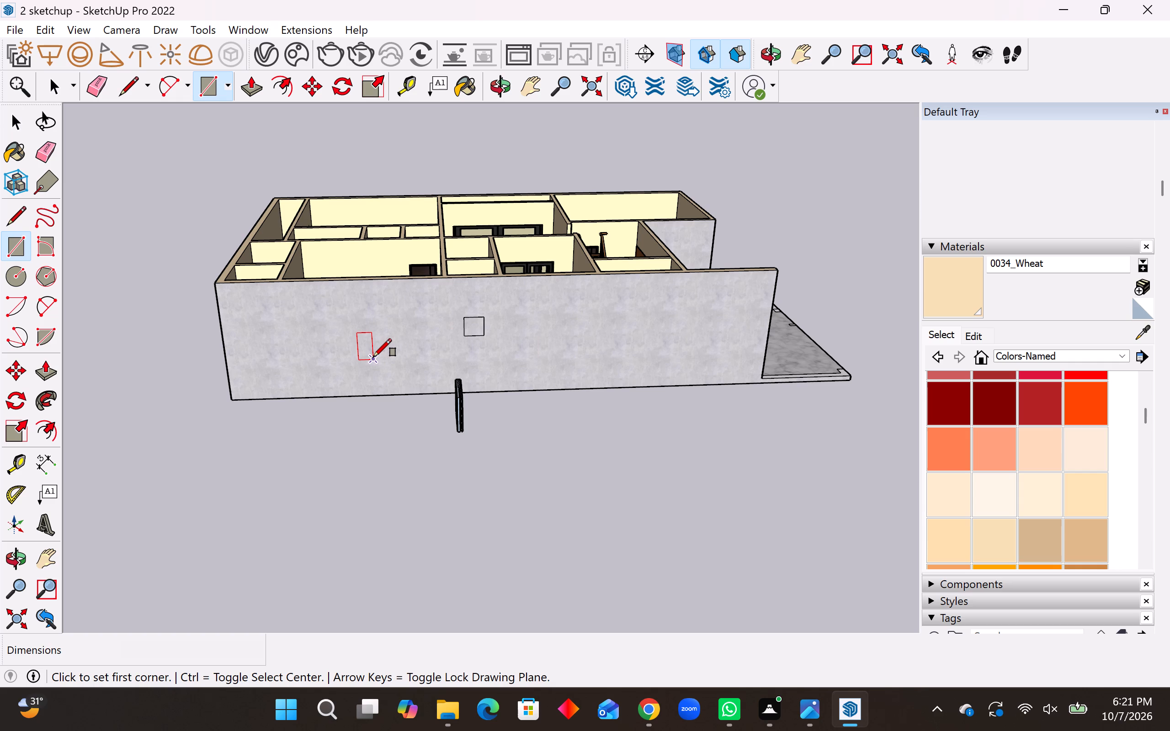
{"action": "scroll", "coordinate": [375, 356], "scroll_direction": "down", "scroll_amount": 4}
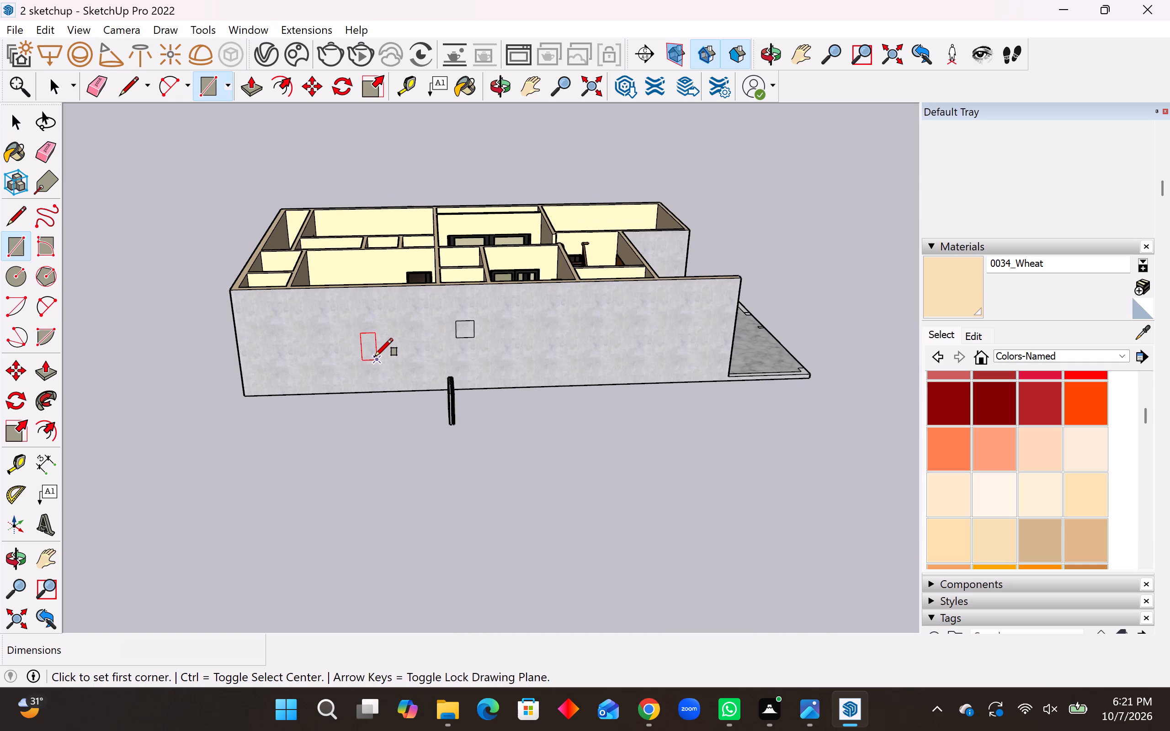
{"action": "scroll", "coordinate": [375, 356], "scroll_direction": "down", "scroll_amount": 8}
{"action": "scroll", "coordinate": [467, 354], "scroll_direction": "up", "scroll_amount": 4}
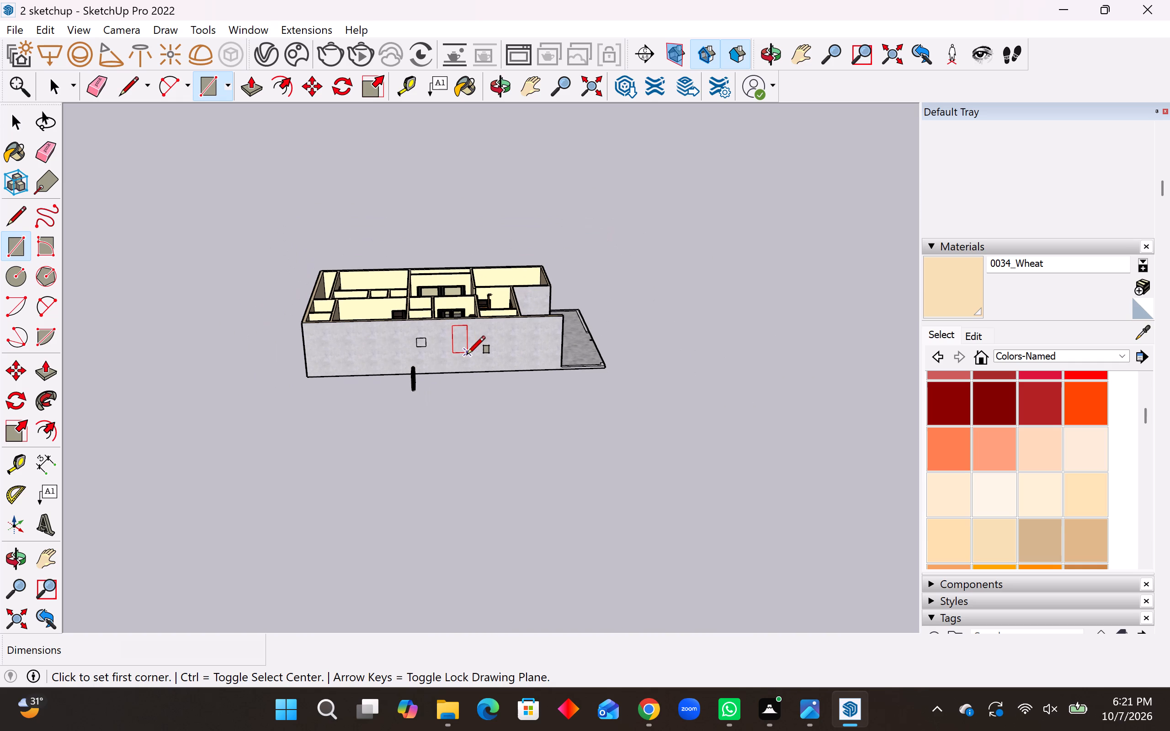
{"action": "scroll", "coordinate": [467, 354], "scroll_direction": "up", "scroll_amount": 14}
{"action": "key", "text": "space"}
{"action": "scroll", "coordinate": [331, 334], "scroll_direction": "up", "scroll_amount": 4}
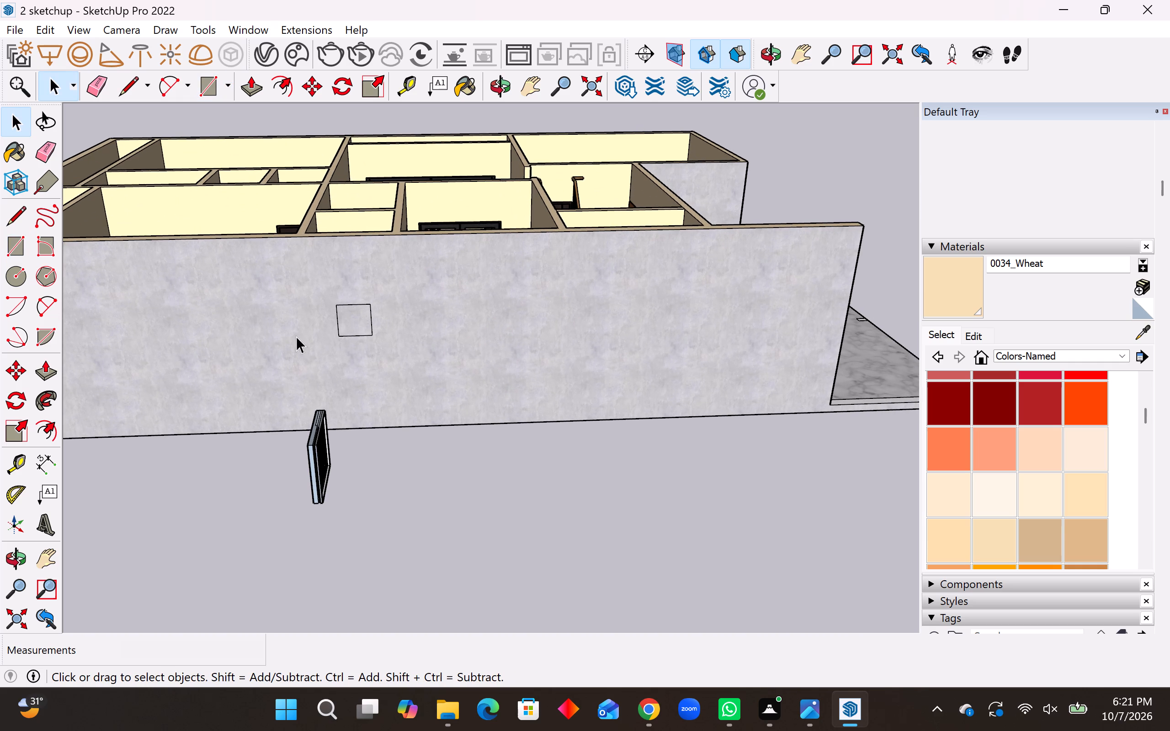
{"action": "left_click", "coordinate": [50, 365]}
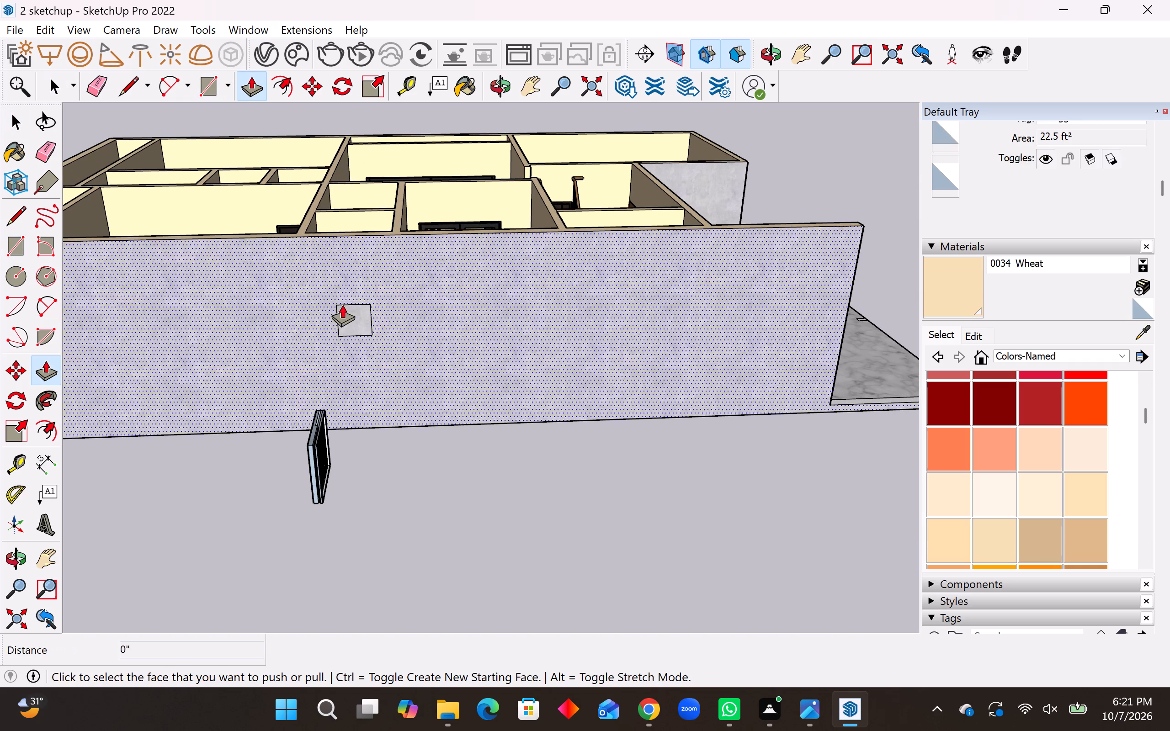
{"action": "left_click", "coordinate": [356, 313]}
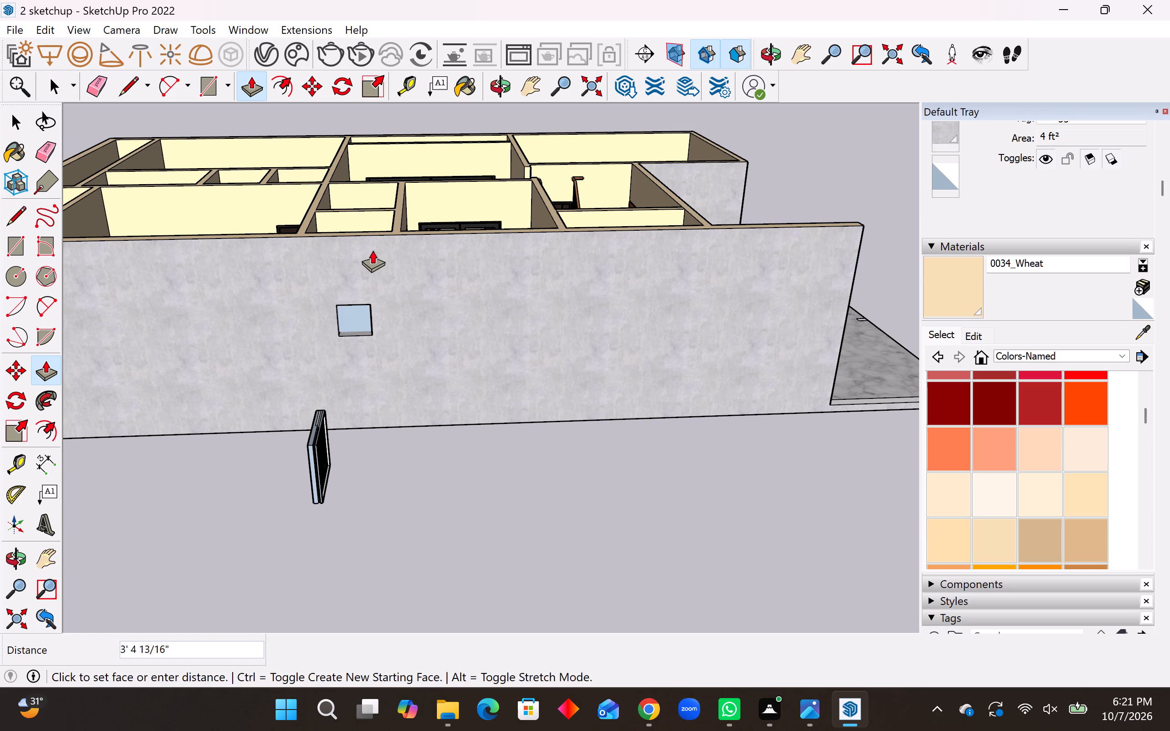
{"action": "middle_click_drag", "start_coordinate": [375, 227], "coordinate": [389, 369]}
{"action": "scroll", "coordinate": [387, 376], "scroll_direction": "up", "scroll_amount": 1}
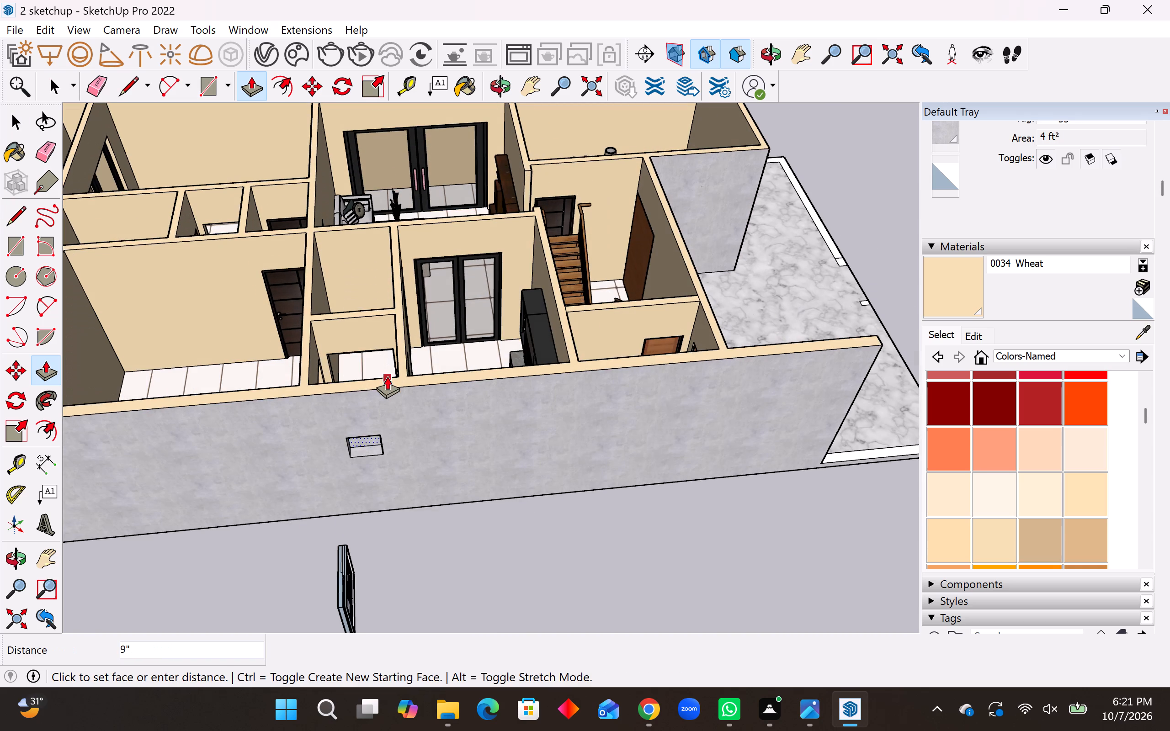
{"action": "scroll", "coordinate": [387, 376], "scroll_direction": "up", "scroll_amount": 1}
{"action": "left_click", "coordinate": [387, 376]}
Push the 4' by 4' rectangle between the two porch doors through the recessed wall to cut a window opening.
{"action": "middle_click_drag", "start_coordinate": [666, 394], "coordinate": [584, 380]}
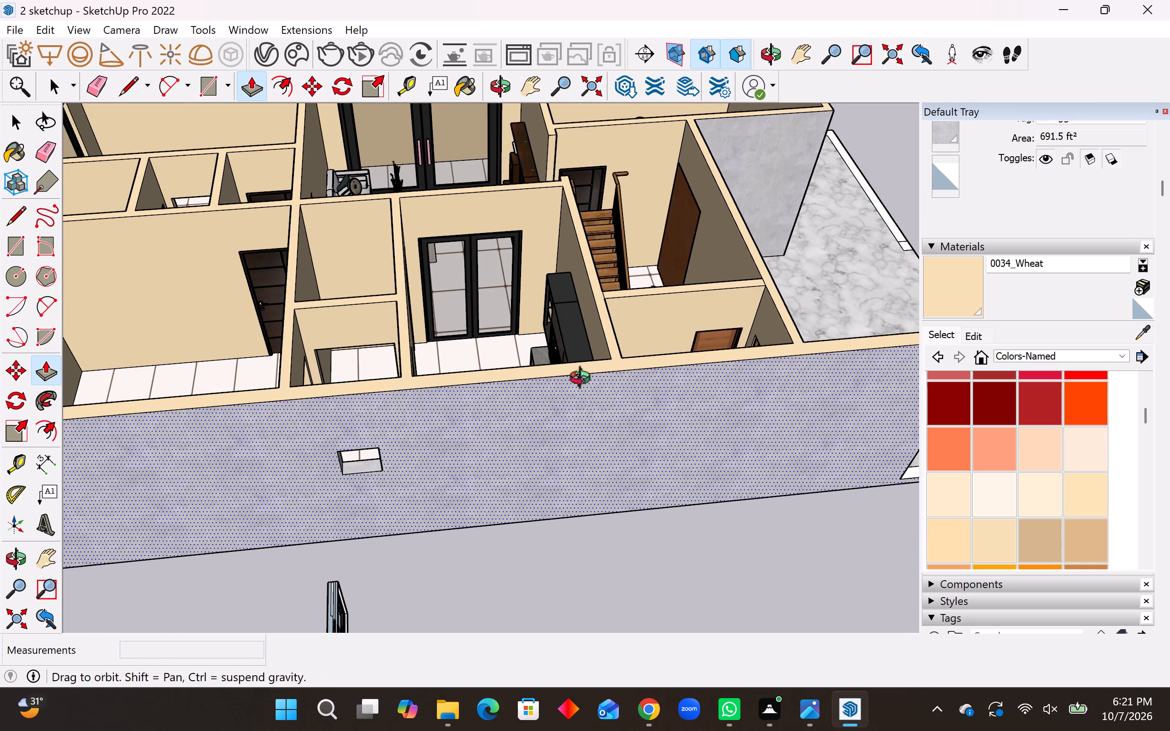
{"action": "middle_click_drag", "start_coordinate": [584, 380], "coordinate": [86, 360]}
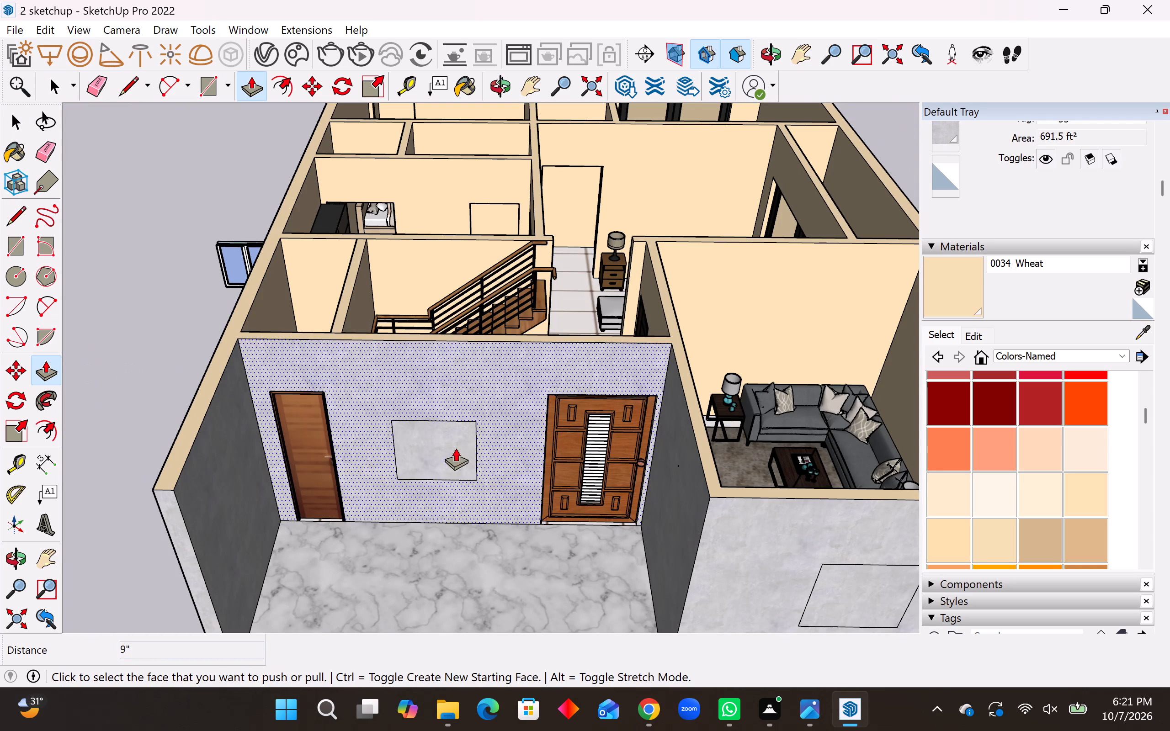
{"action": "left_click", "coordinate": [443, 448]}
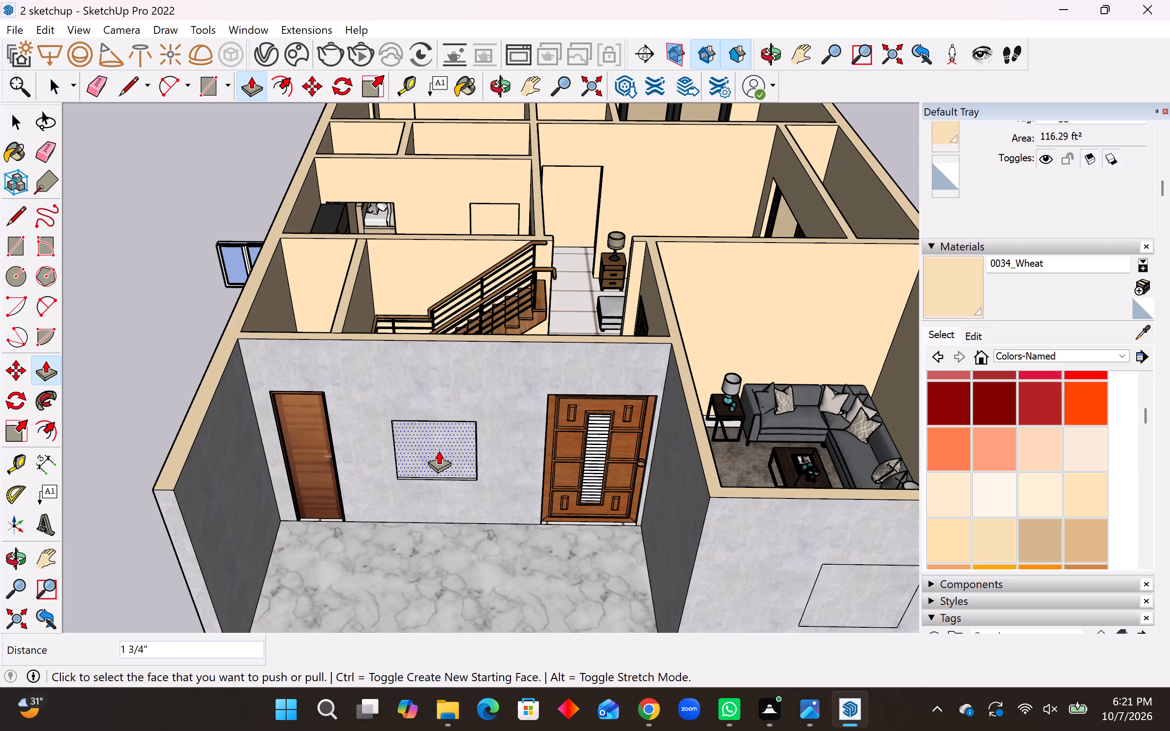
{"action": "left_click_drag", "start_coordinate": [438, 450], "coordinate": [437, 445]}
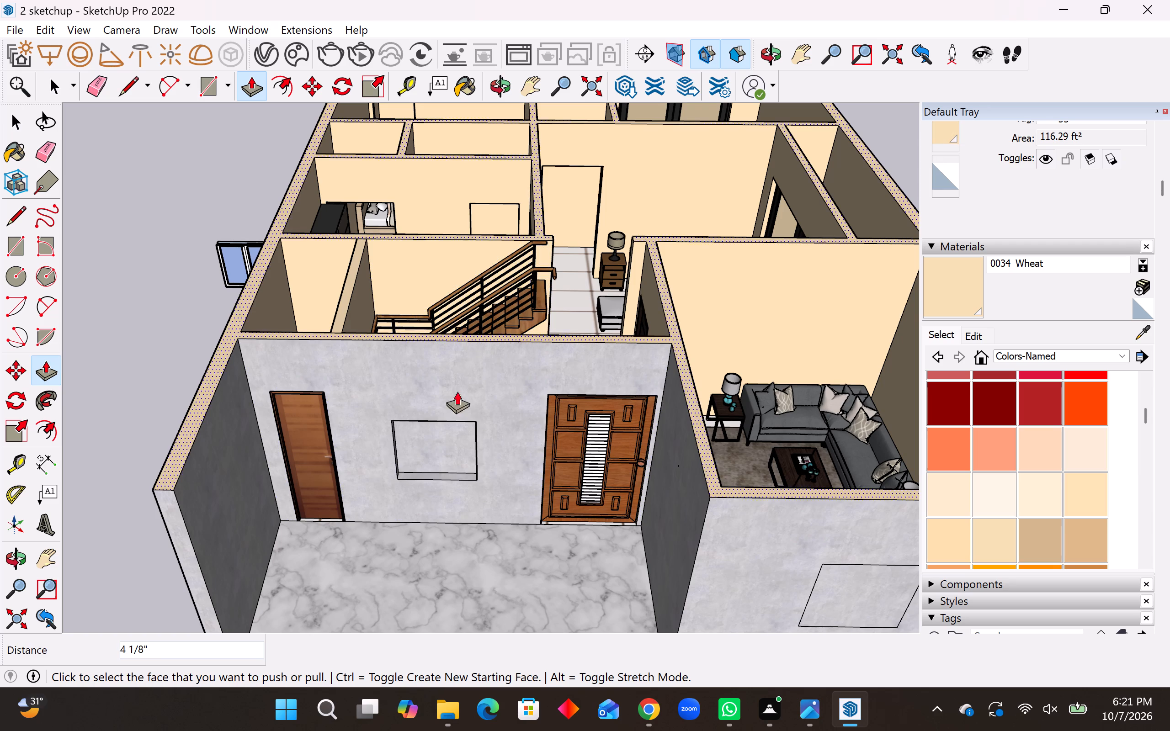
{"action": "left_click", "coordinate": [439, 431]}
{"action": "middle_click_drag", "start_coordinate": [469, 349], "coordinate": [471, 438]}
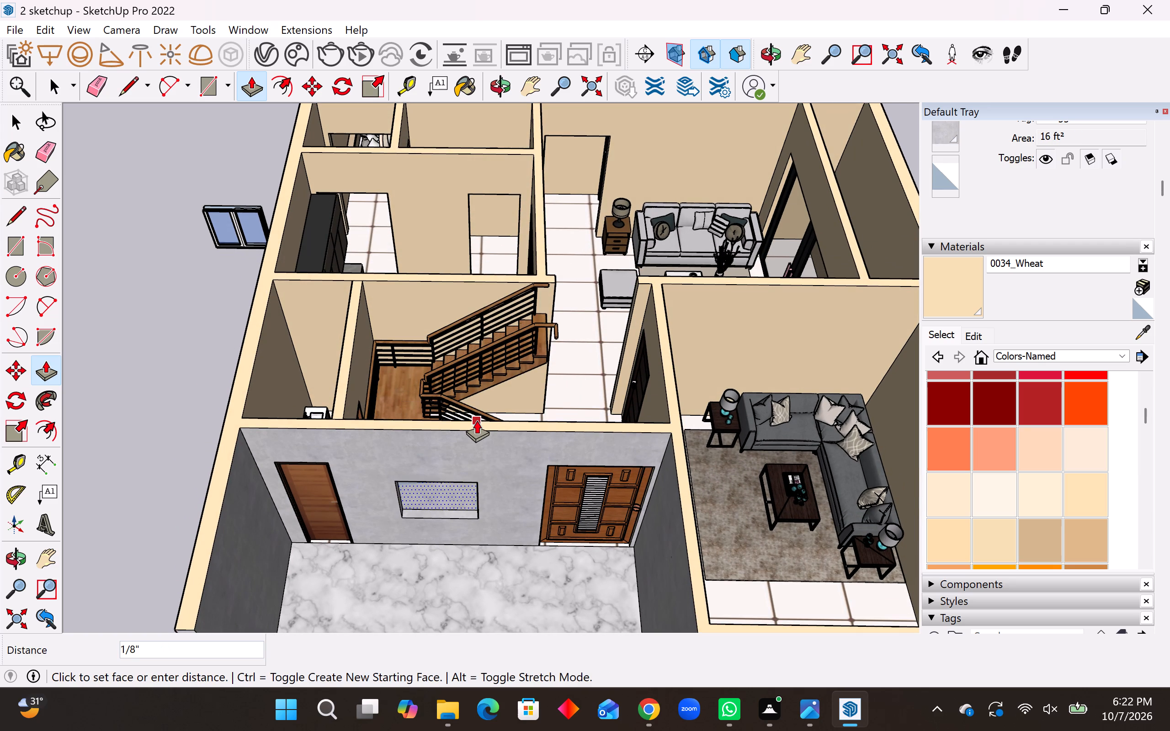
{"action": "left_click", "coordinate": [477, 420]}
Push the 4' by 4' rectangle 6" through the front wall of the projecting living room to cut its window opening.
{"action": "scroll", "coordinate": [258, 407], "scroll_direction": "down", "scroll_amount": 13}
{"action": "scroll", "coordinate": [551, 565], "scroll_direction": "up", "scroll_amount": 4}
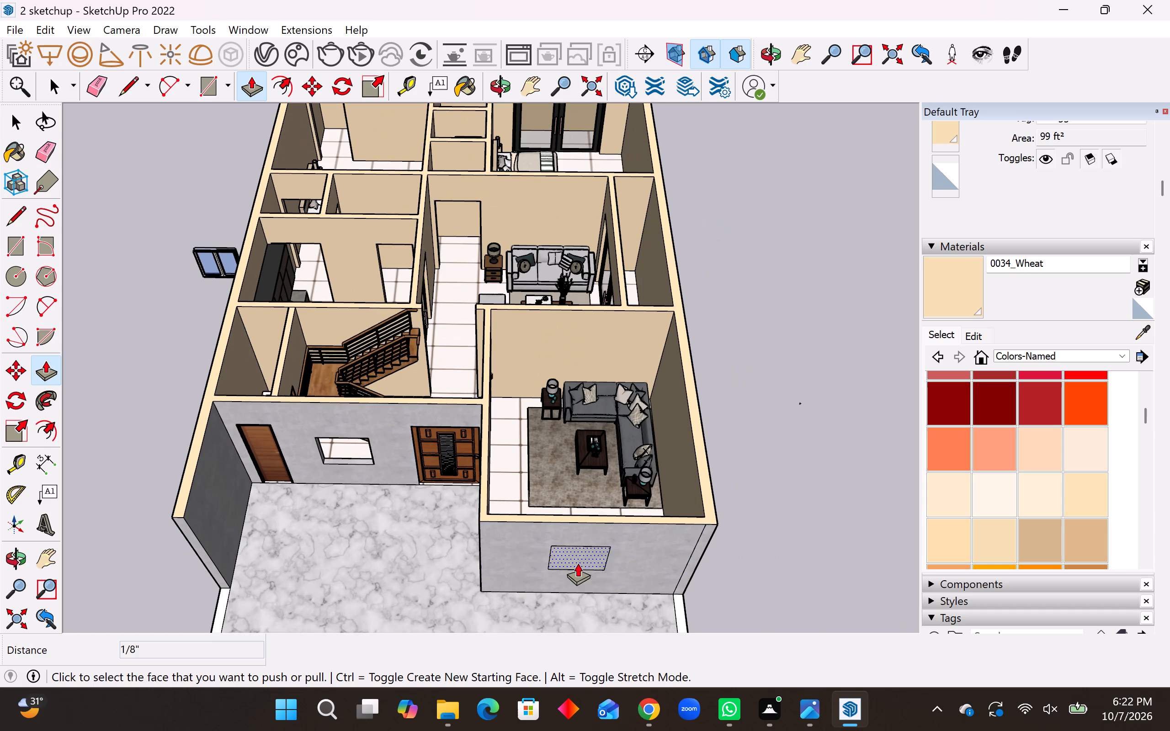
{"action": "scroll", "coordinate": [578, 563], "scroll_direction": "up", "scroll_amount": 2}
{"action": "left_click", "coordinate": [576, 552]}
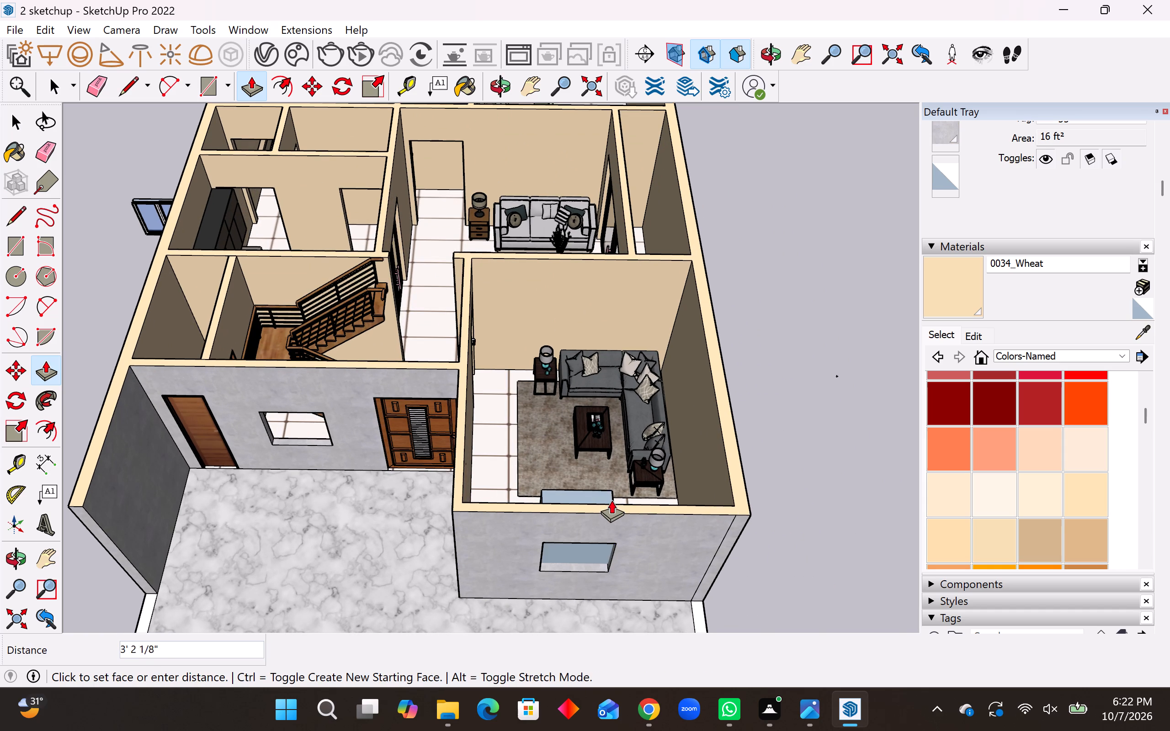
{"action": "left_click", "coordinate": [612, 503]}
{"action": "key", "text": "space"}
Draw a rectangle across the underside of the house floor between two diagonally opposite outer corners.
{"action": "scroll", "coordinate": [654, 495], "scroll_direction": "down", "scroll_amount": 5}
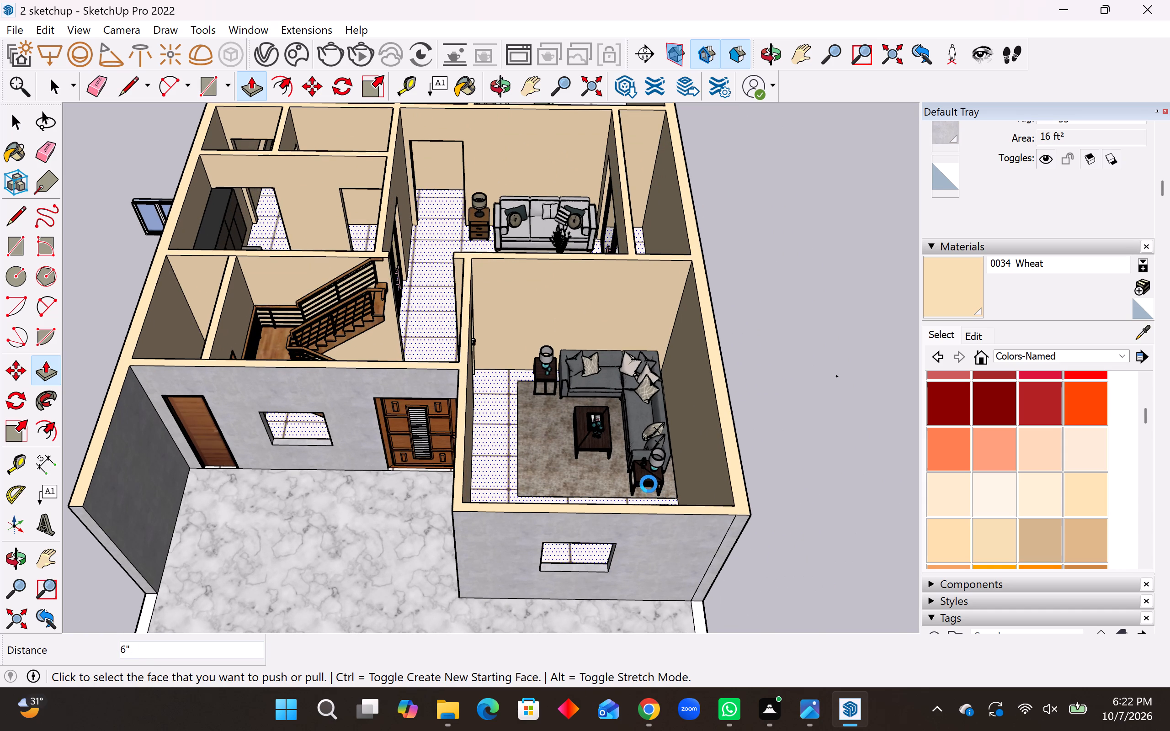
{"action": "middle_click_drag", "start_coordinate": [640, 486], "coordinate": [606, 257]}
{"action": "middle_click_drag", "start_coordinate": [618, 500], "coordinate": [598, 340]}
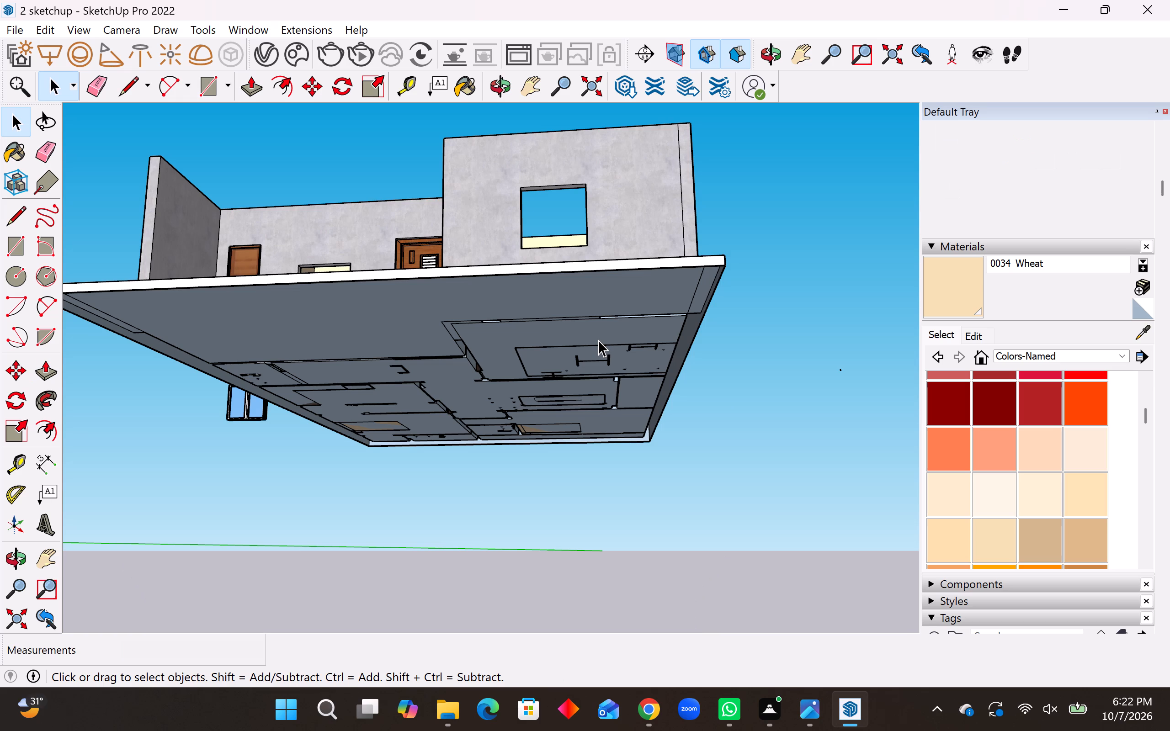
{"action": "scroll", "coordinate": [725, 445], "scroll_direction": "down", "scroll_amount": 5}
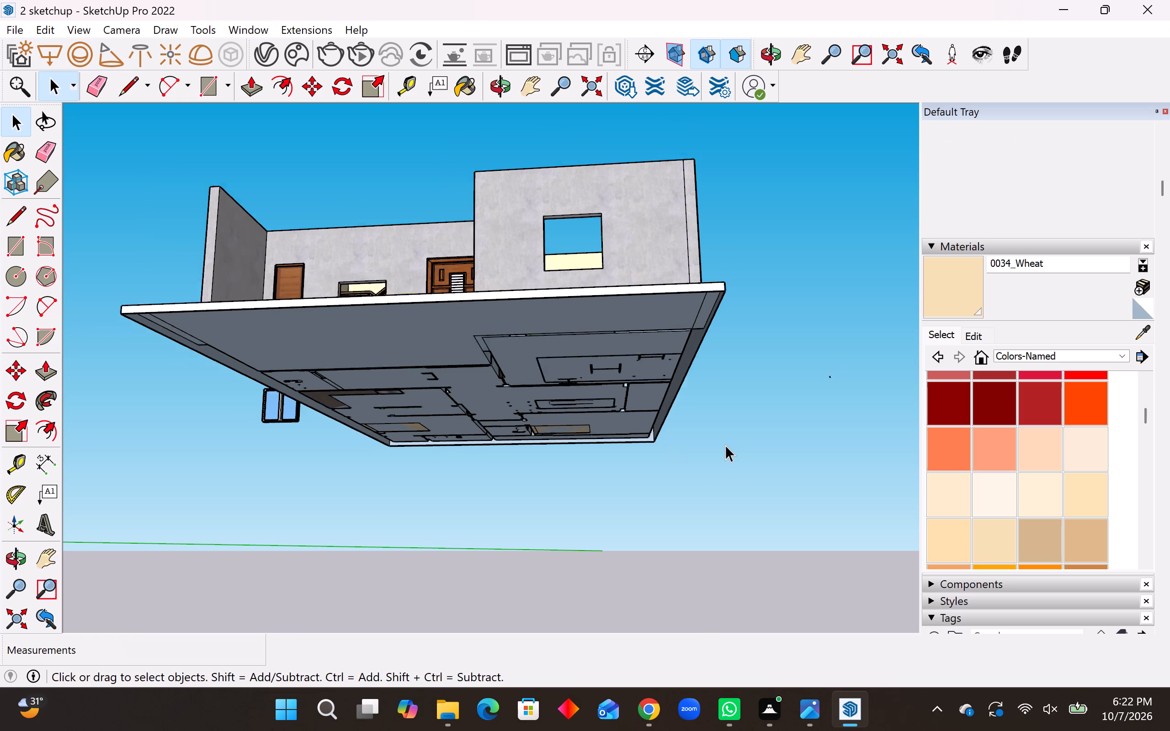
{"action": "middle_click_drag", "start_coordinate": [611, 458], "coordinate": [641, 283]}
{"action": "scroll", "coordinate": [665, 312], "scroll_direction": "down", "scroll_amount": 2}
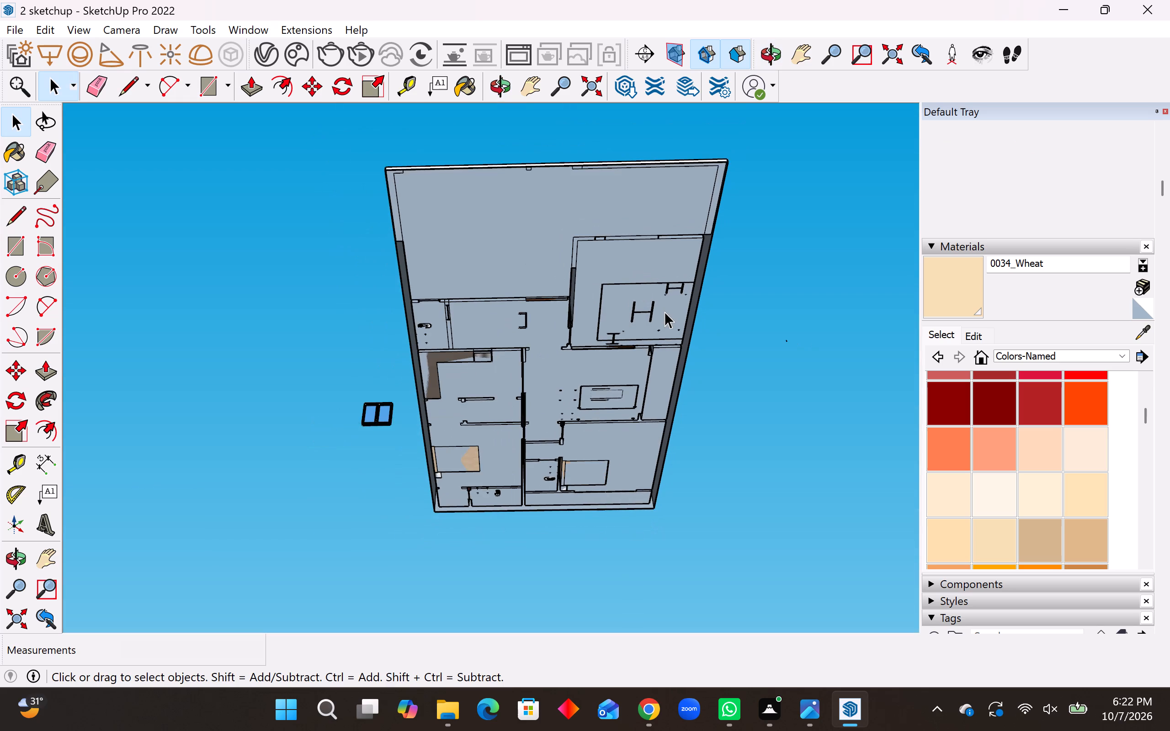
{"action": "scroll", "coordinate": [665, 312], "scroll_direction": "down", "scroll_amount": 1}
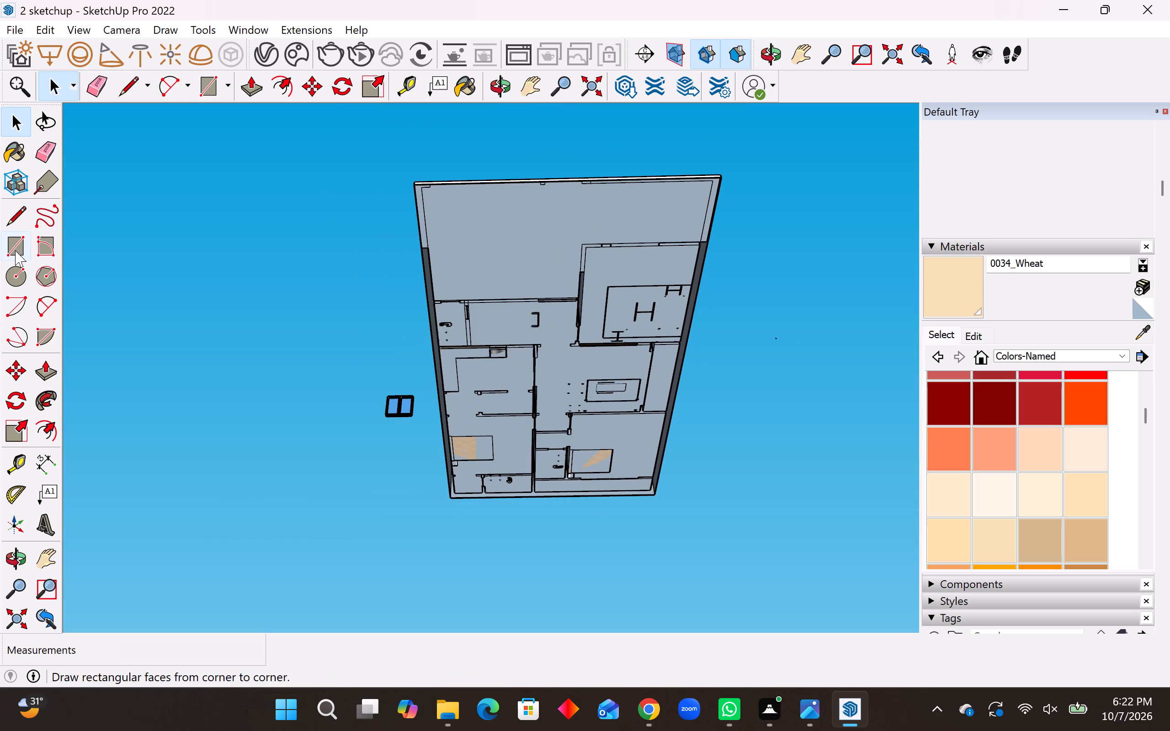
{"action": "left_click", "coordinate": [18, 250]}
{"action": "middle_click_drag", "start_coordinate": [630, 318], "coordinate": [608, 255]}
{"action": "scroll", "coordinate": [492, 223], "scroll_direction": "up", "scroll_amount": 5}
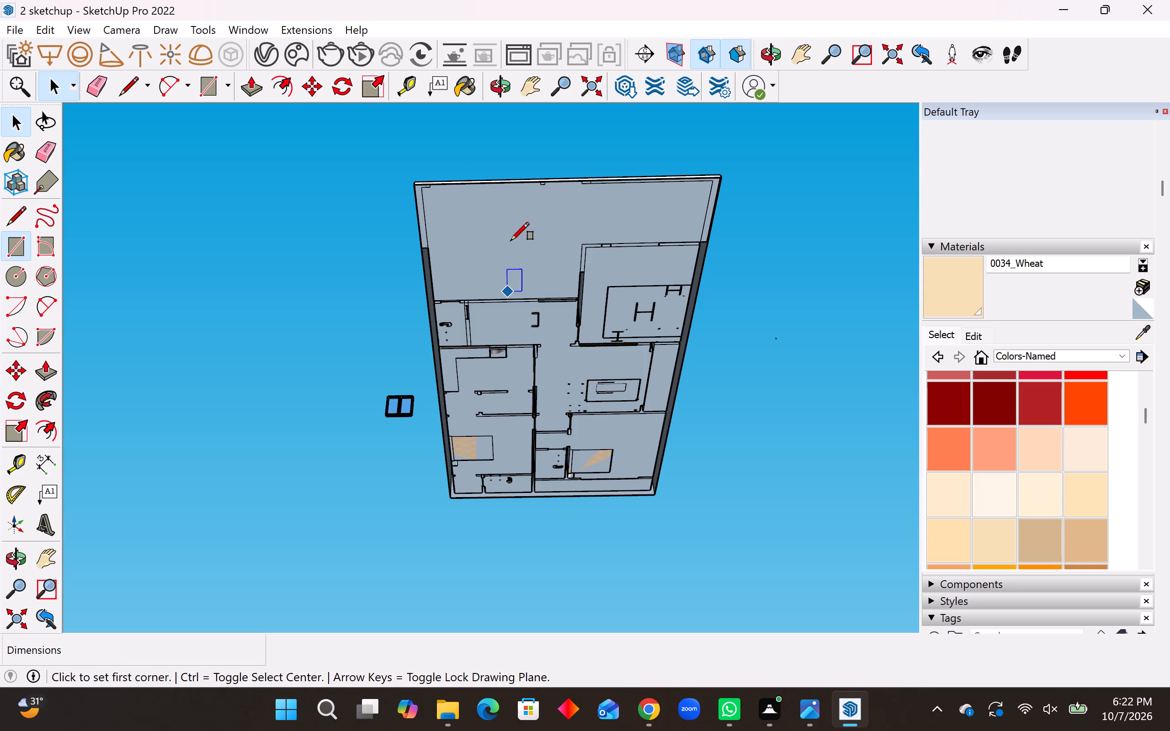
{"action": "middle_click_drag", "start_coordinate": [511, 240], "coordinate": [513, 239]}
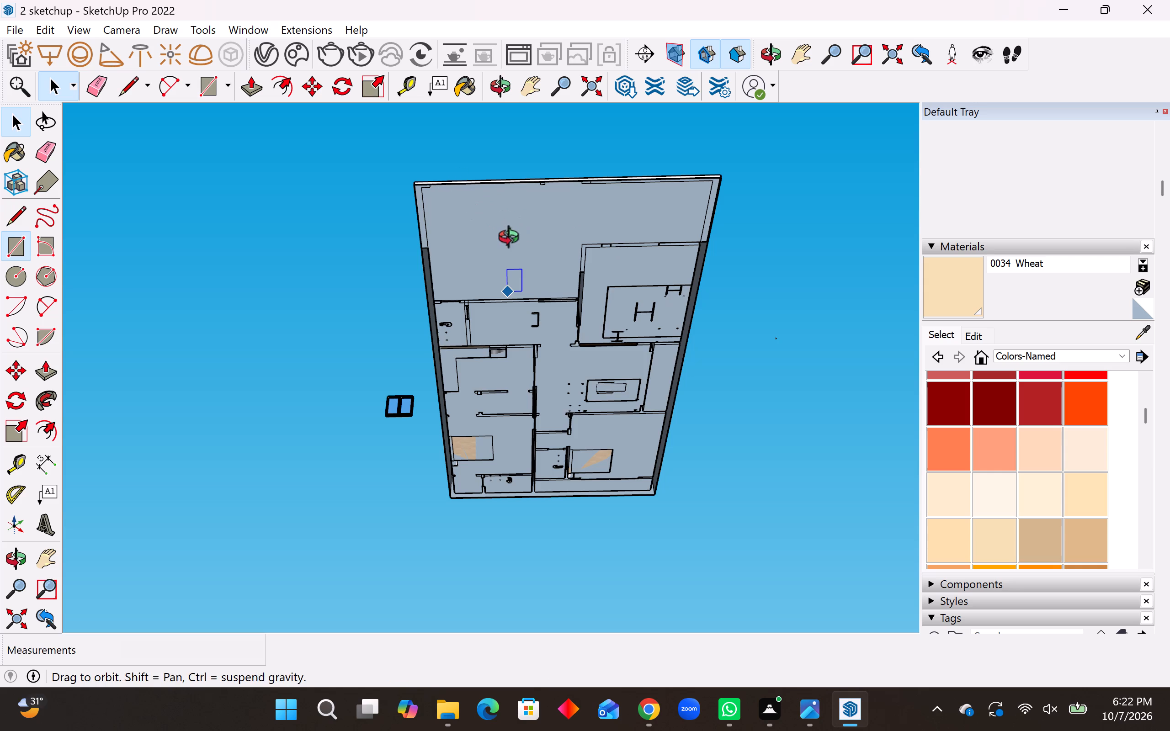
{"action": "middle_click_drag", "start_coordinate": [513, 239], "coordinate": [520, 182]}
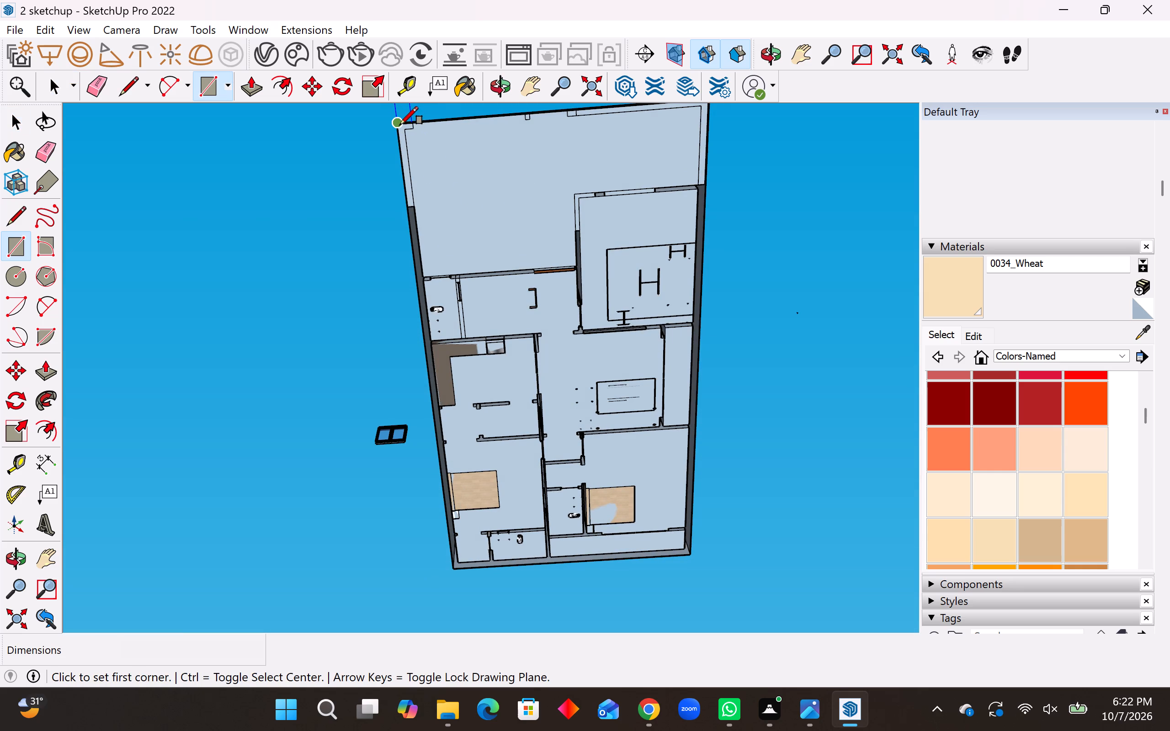
{"action": "left_click", "coordinate": [399, 124]}
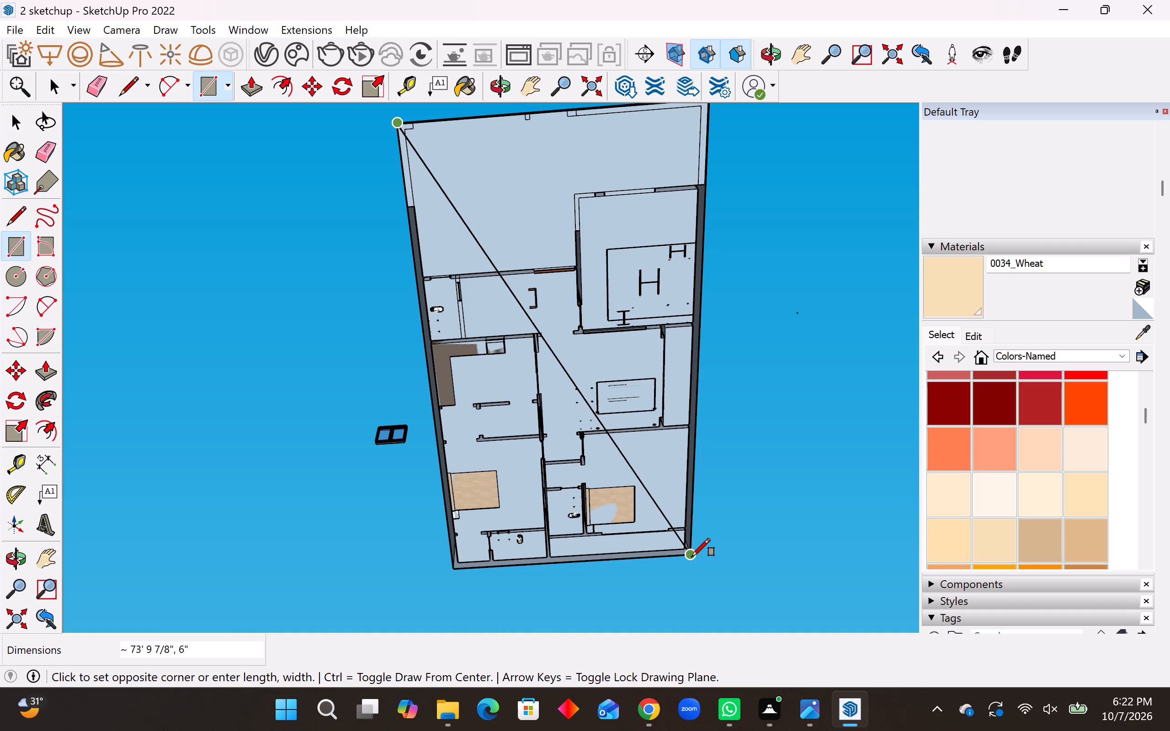
{"action": "left_click", "coordinate": [692, 556]}
Delete the stray diagonal line crossing the underside of the house floor.
{"action": "middle_click_drag", "start_coordinate": [607, 422], "coordinate": [629, 636]}
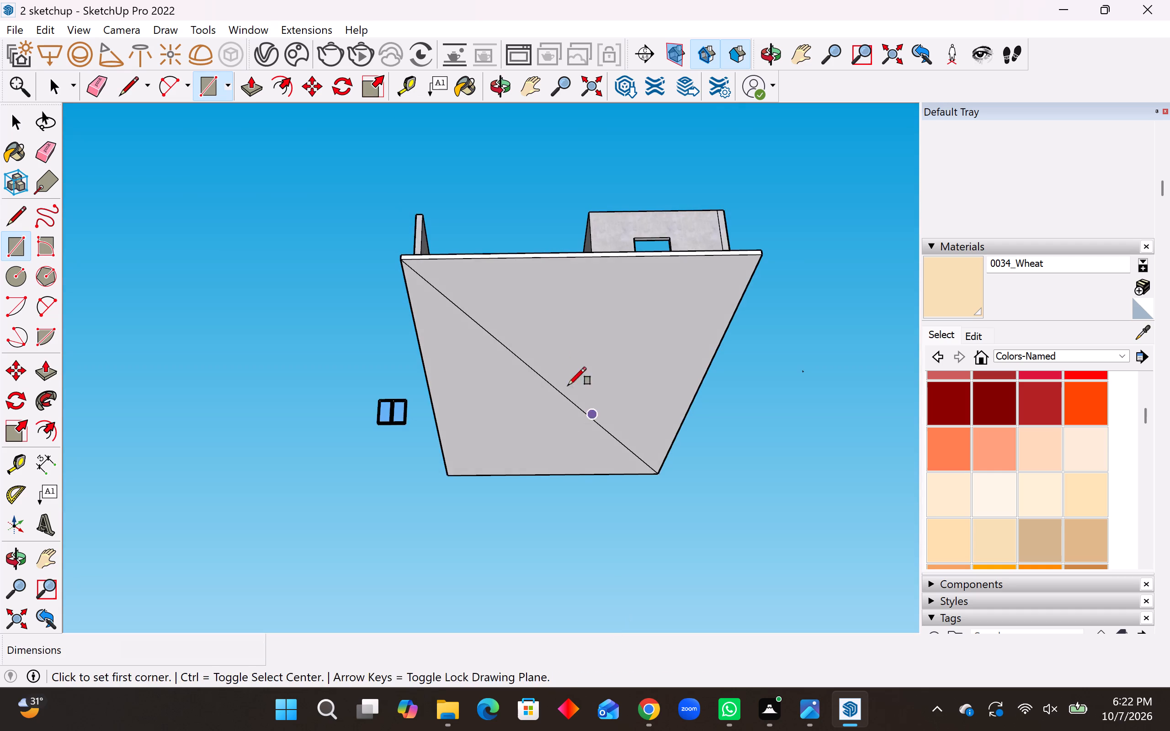
{"action": "middle_click_drag", "start_coordinate": [564, 358], "coordinate": [599, 572]}
{"action": "middle_click_drag", "start_coordinate": [544, 455], "coordinate": [552, 566]}
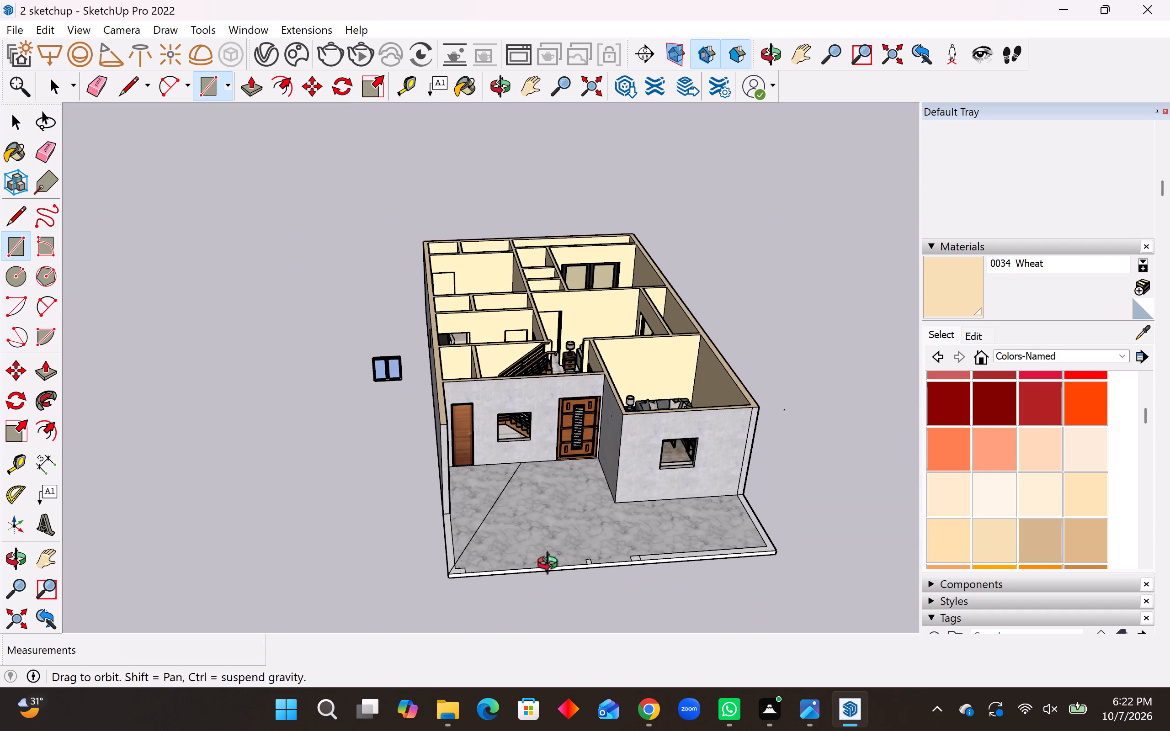
{"action": "middle_click_drag", "start_coordinate": [552, 566], "coordinate": [553, 625]}
{"action": "middle_click_drag", "start_coordinate": [517, 493], "coordinate": [537, 596]}
{"action": "middle_click_drag", "start_coordinate": [534, 572], "coordinate": [513, 433]}
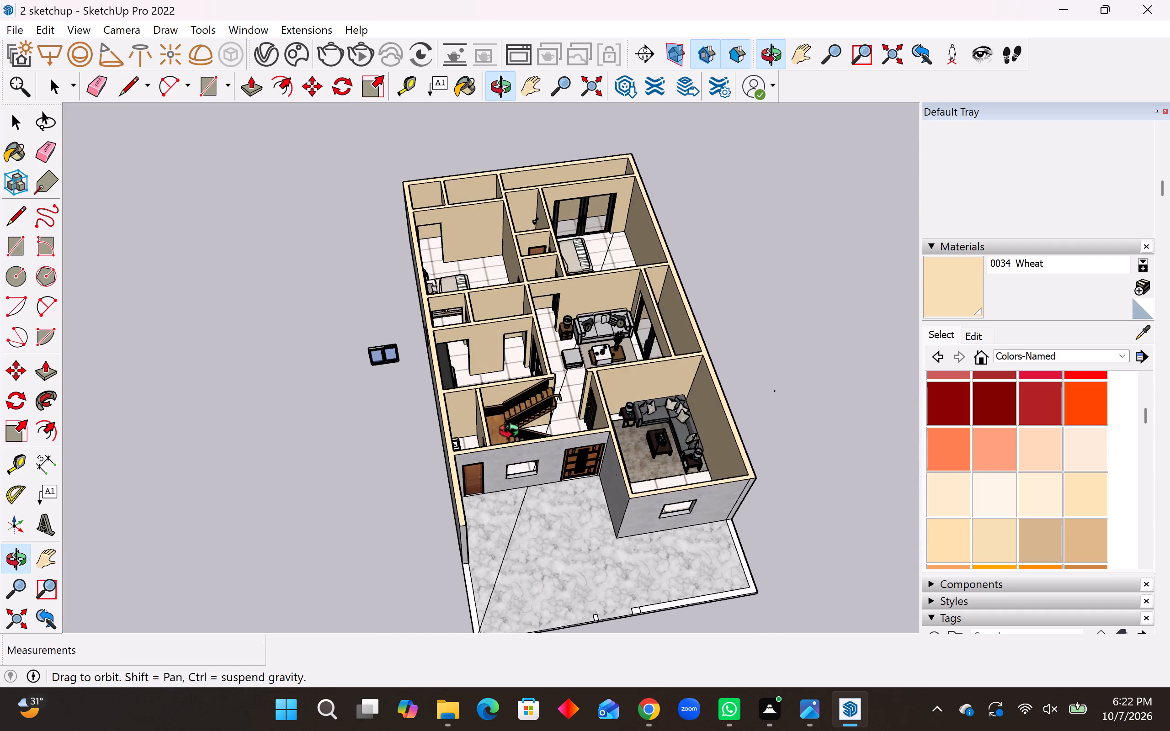
{"action": "middle_click_drag", "start_coordinate": [513, 433], "coordinate": [499, 35]}
{"action": "key", "text": "space"}
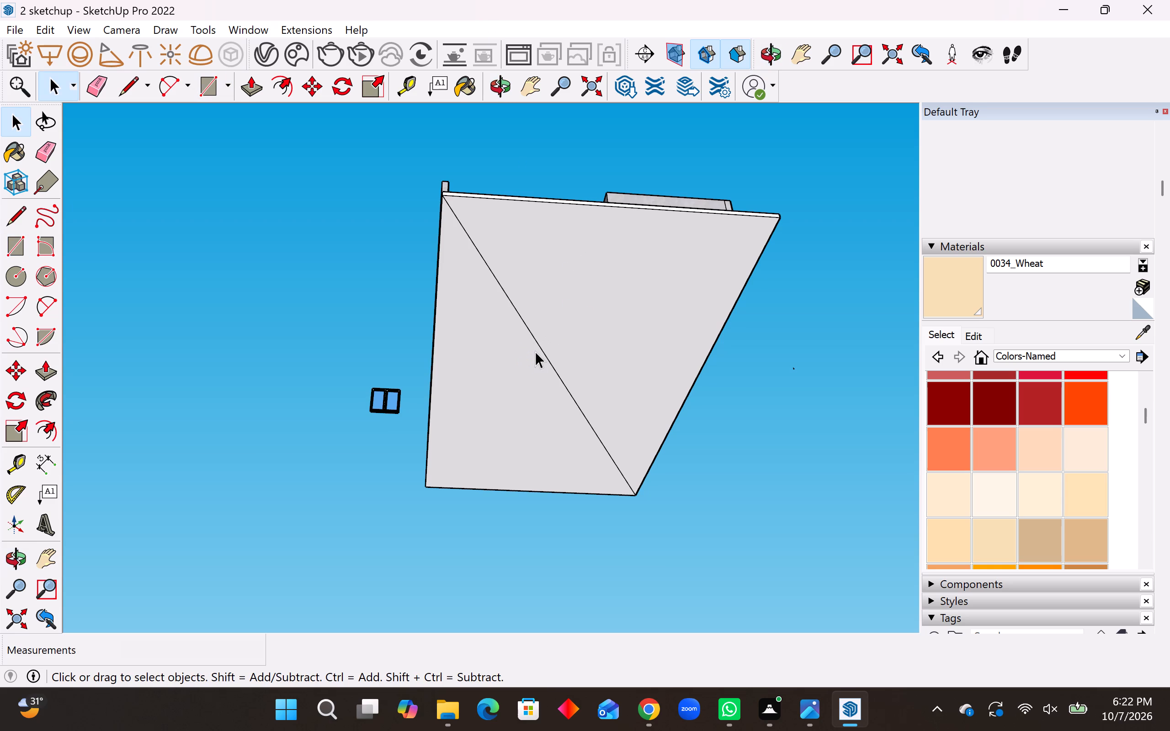
{"action": "left_click", "coordinate": [540, 348]}
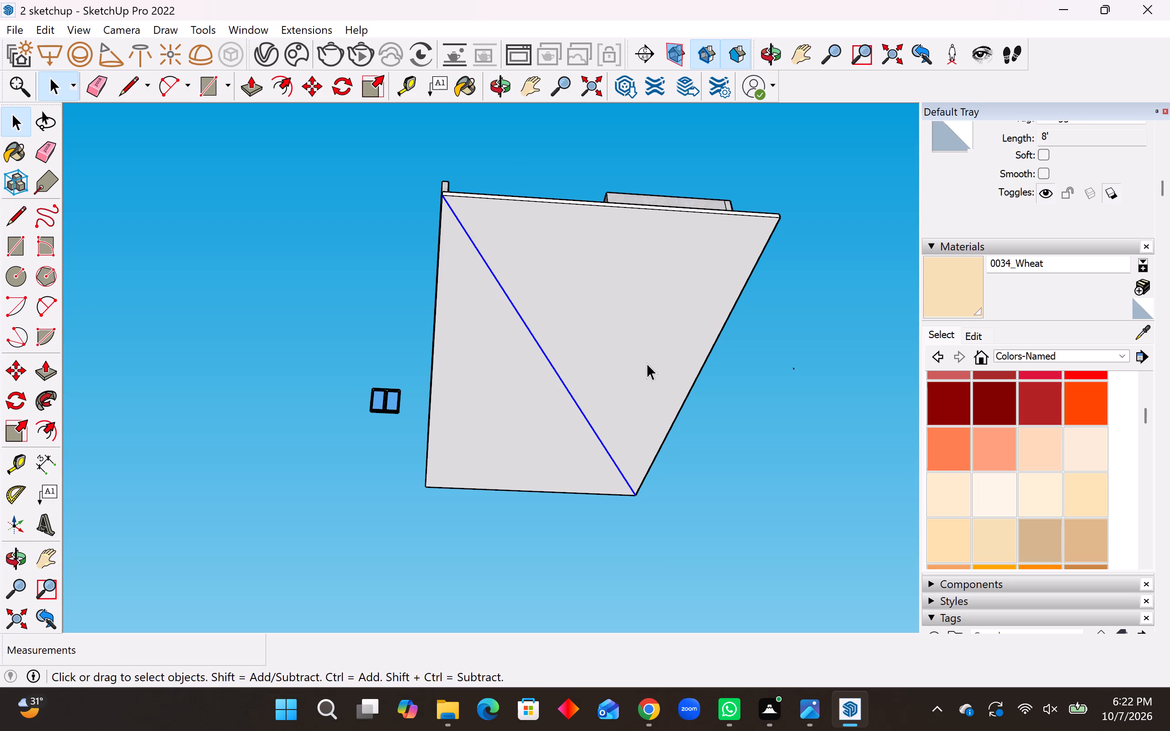
{"action": "key", "text": "Delete"}
Delete the stray diagonal line segment crossing the marble porch floor.
{"action": "middle_click_drag", "start_coordinate": [396, 269], "coordinate": [419, 584]}
{"action": "middle_click_drag", "start_coordinate": [485, 465], "coordinate": [489, 550]}
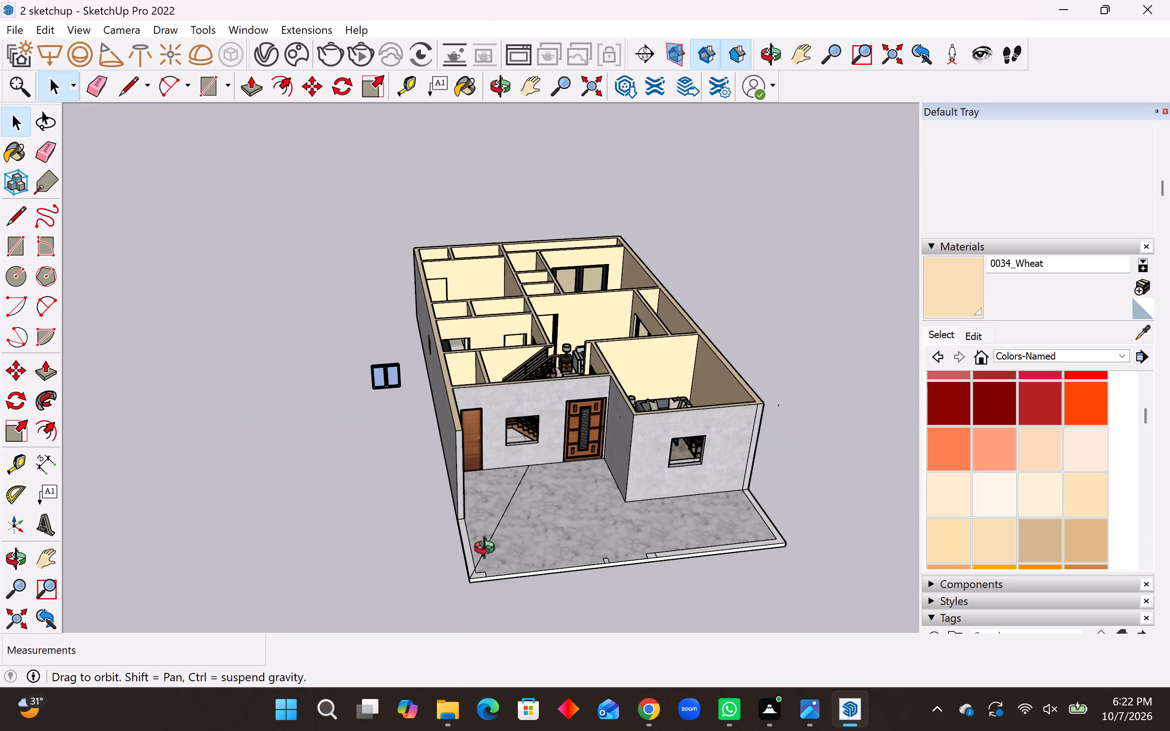
{"action": "middle_click_drag", "start_coordinate": [489, 550], "coordinate": [489, 556]}
{"action": "scroll", "coordinate": [506, 539], "scroll_direction": "up", "scroll_amount": 3}
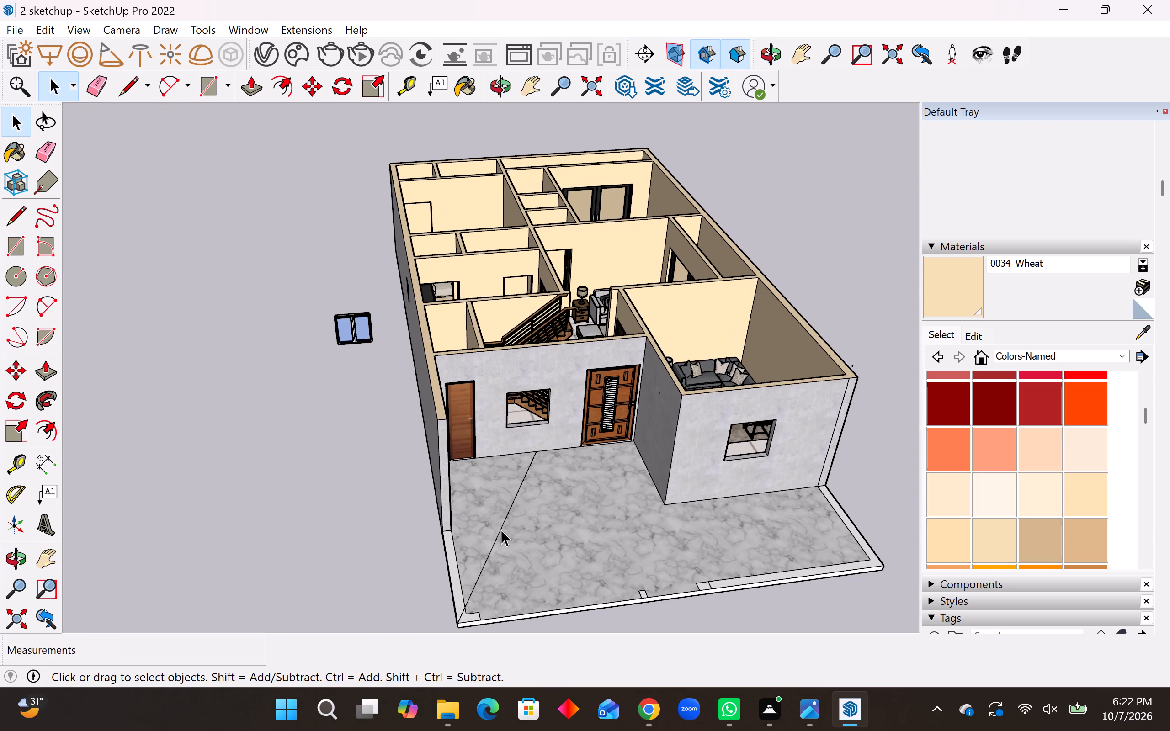
{"action": "left_click", "coordinate": [501, 528]}
{"action": "middle_click_drag", "start_coordinate": [526, 492], "coordinate": [530, 495]}
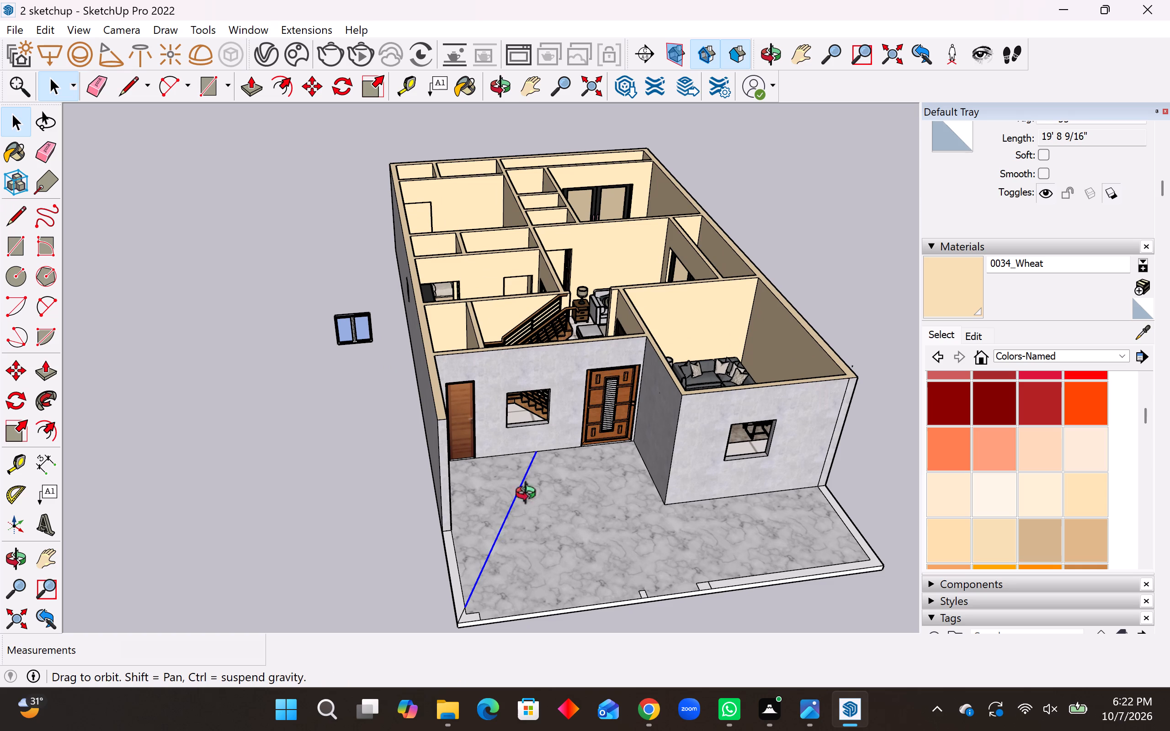
{"action": "middle_click_drag", "start_coordinate": [530, 495], "coordinate": [525, 662]}
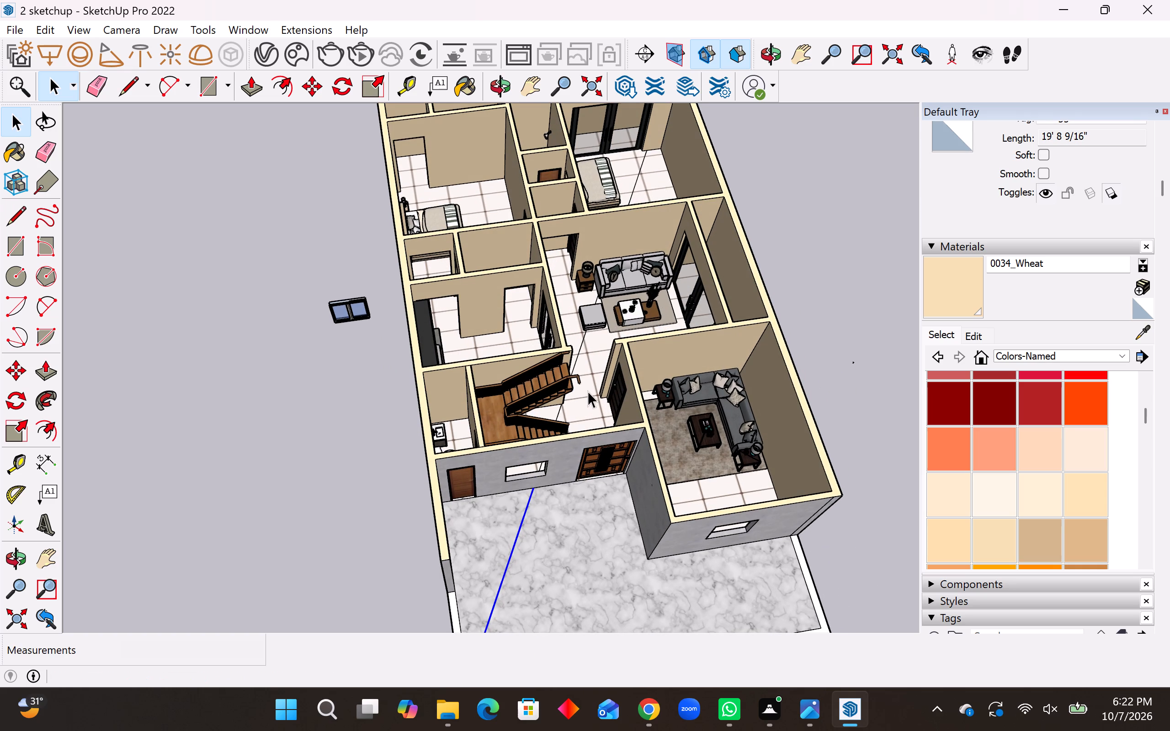
{"action": "key", "text": "Delete"}
Delete the stray diagonal line segment crossing the tiled floor of the central sitting area beside the kitchen.
{"action": "middle_click_drag", "start_coordinate": [556, 414], "coordinate": [557, 482]}
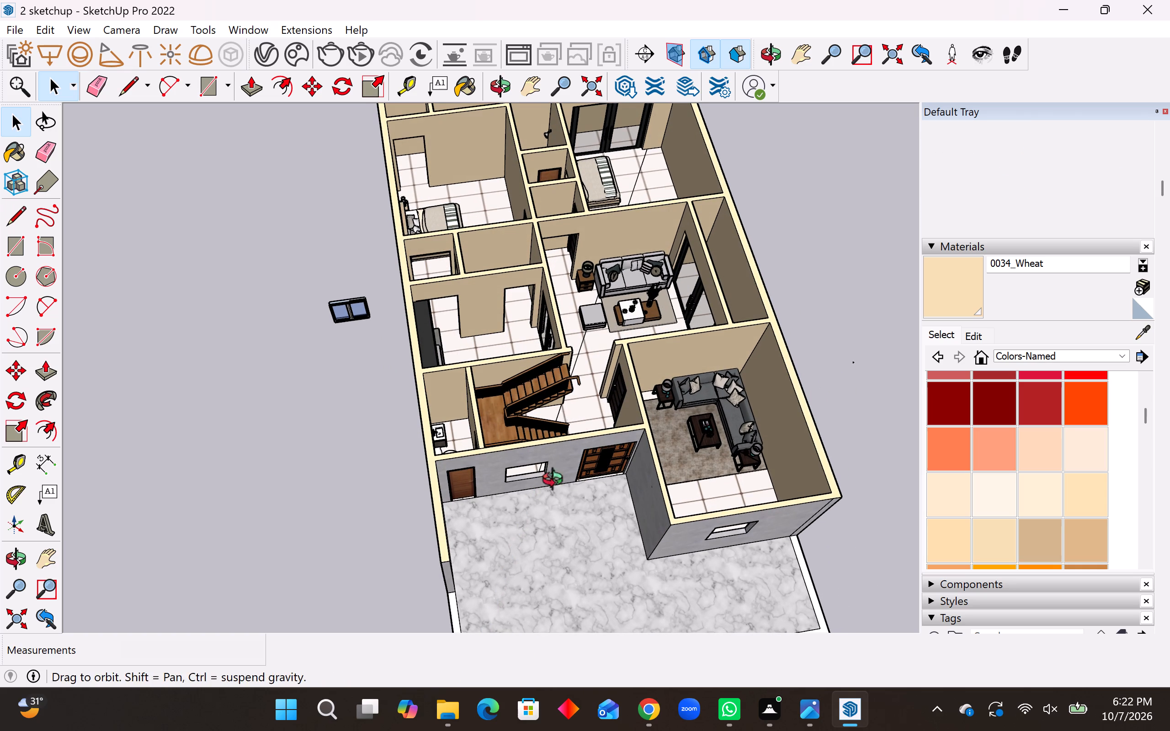
{"action": "middle_click_drag", "start_coordinate": [557, 482], "coordinate": [550, 525]}
{"action": "scroll", "coordinate": [596, 375], "scroll_direction": "up", "scroll_amount": 4}
{"action": "left_click", "coordinate": [566, 358]}
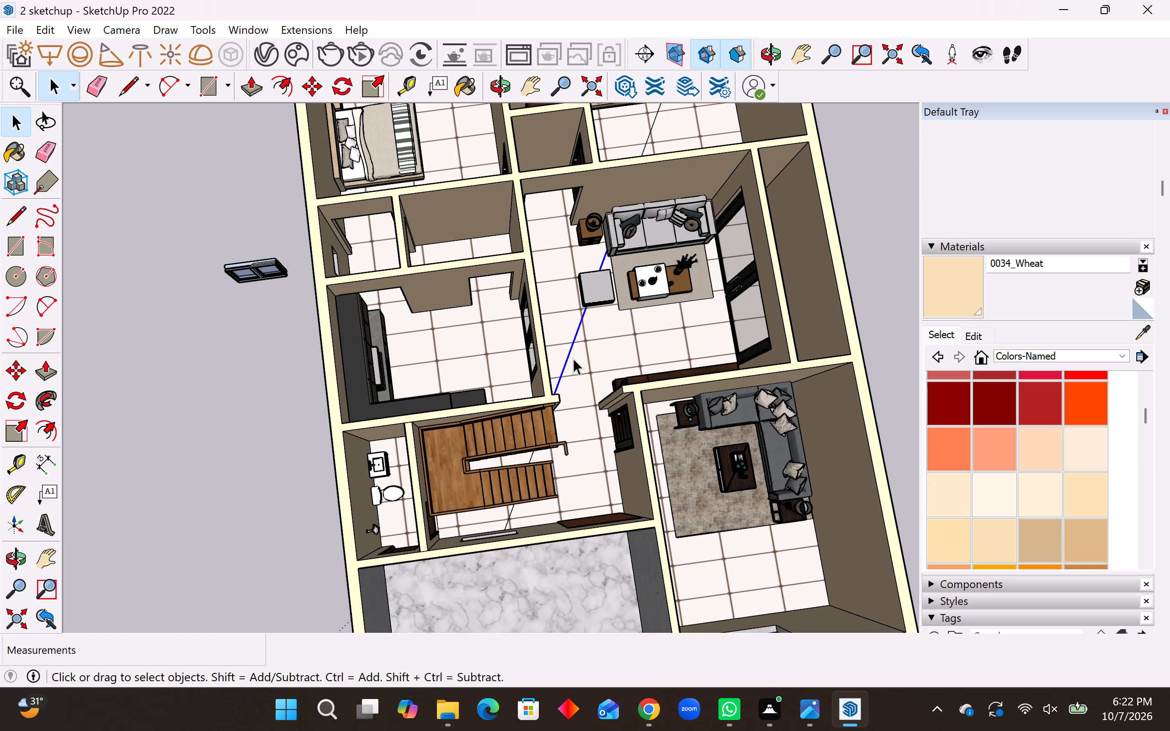
{"action": "key", "text": "Delete"}
{"action": "scroll", "coordinate": [580, 376], "scroll_direction": "down", "scroll_amount": 4}
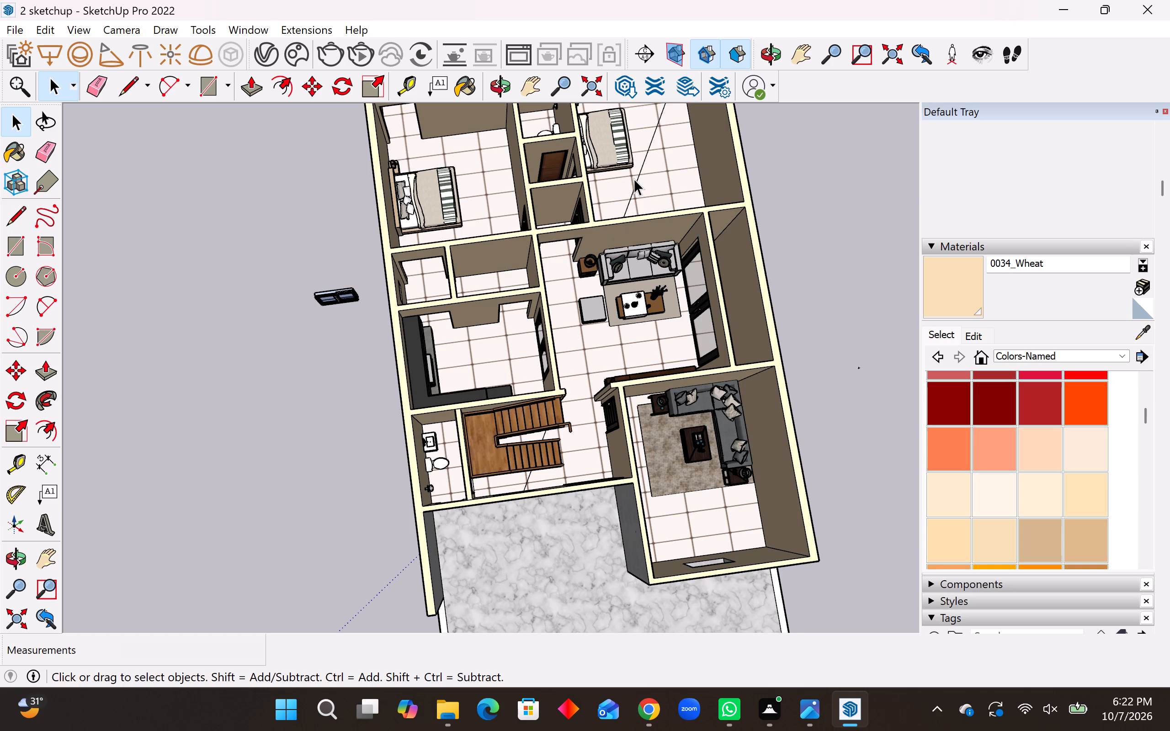
Delete the stray diagonal line crossing the tiled floor of the rear bedroom with the sliding door.
{"action": "left_click", "coordinate": [636, 178]}
{"action": "key", "text": "Delete"}
Delete the stray diagonal line running across the floor beneath the wooden staircase.
{"action": "scroll", "coordinate": [570, 275], "scroll_direction": "down", "scroll_amount": 7}
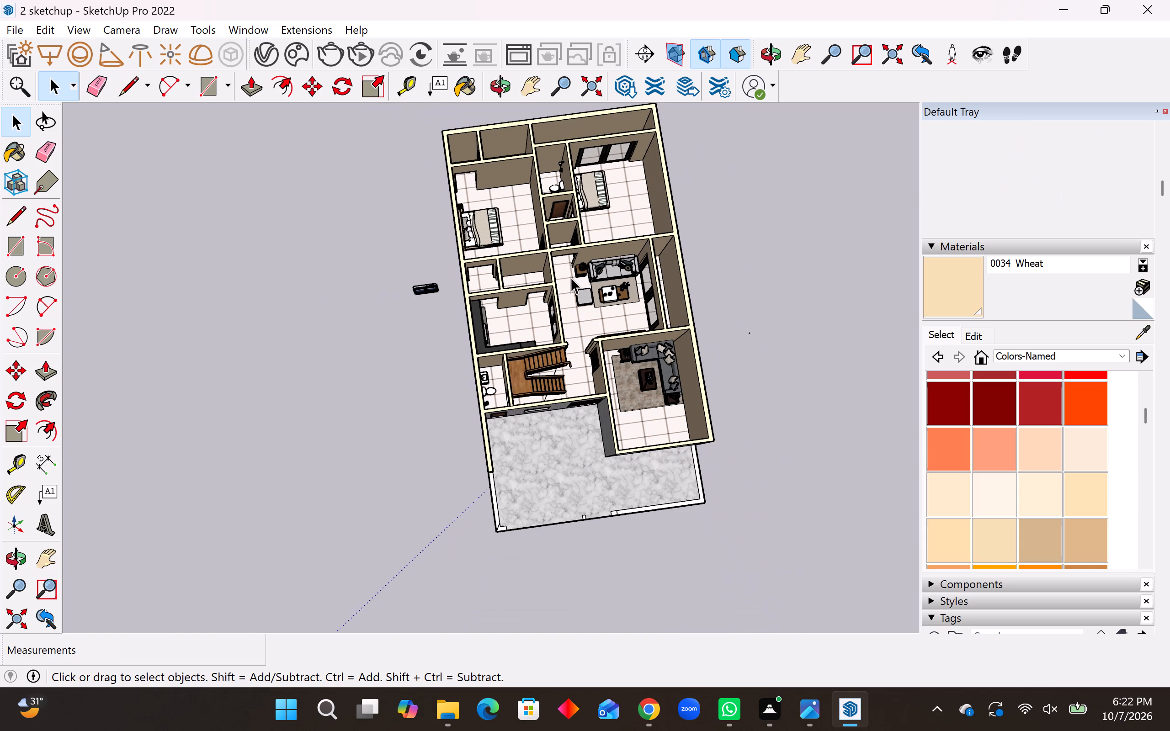
{"action": "middle_click_drag", "start_coordinate": [571, 277], "coordinate": [565, 328]}
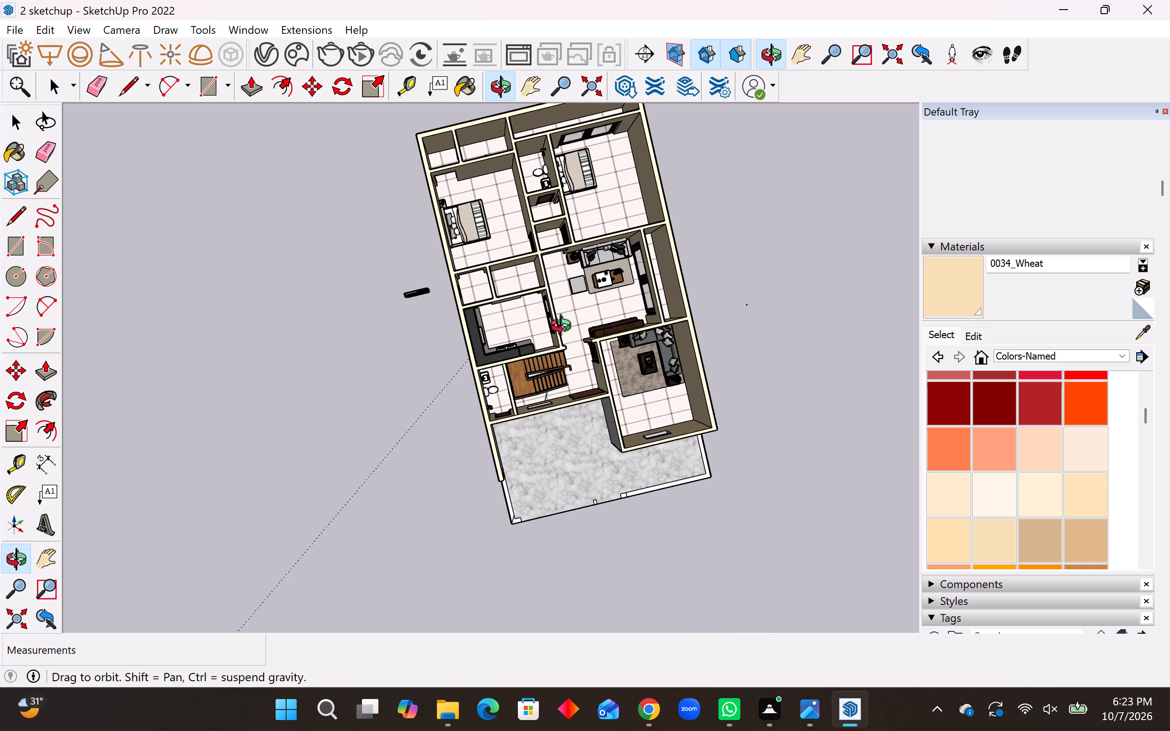
{"action": "middle_click_drag", "start_coordinate": [565, 328], "coordinate": [565, 323]}
{"action": "middle_click_drag", "start_coordinate": [565, 318], "coordinate": [565, 310]}
{"action": "scroll", "coordinate": [553, 400], "scroll_direction": "up", "scroll_amount": 14}
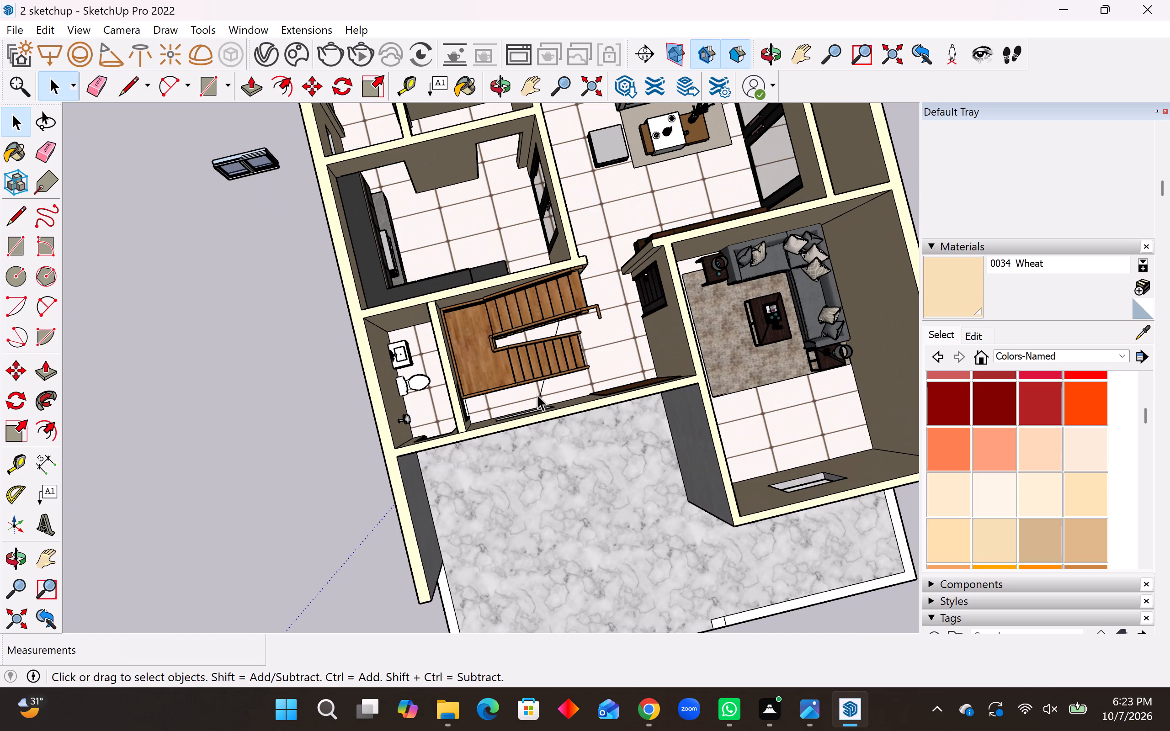
{"action": "left_click", "coordinate": [540, 393]}
{"action": "key", "text": "Delete"}
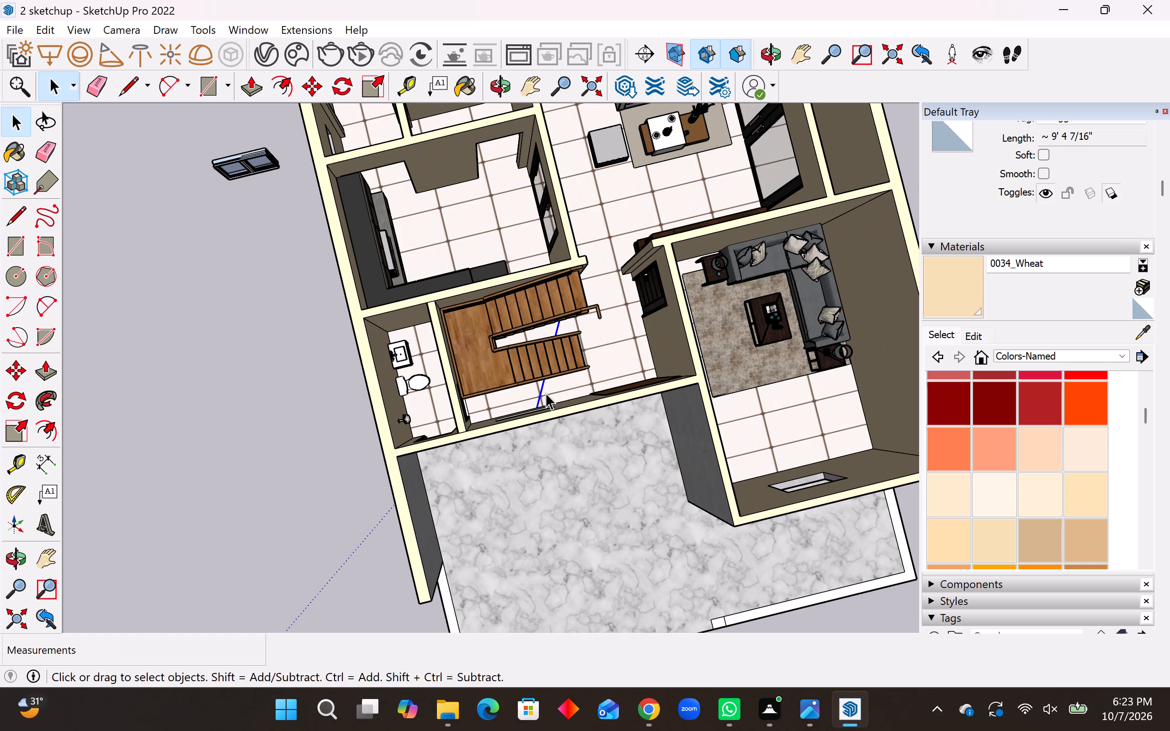
Delete the stray diagonal line on the tiled floor of the narrow strip behind the rear bedroom.
{"action": "scroll", "coordinate": [524, 445], "scroll_direction": "down", "scroll_amount": 20}
{"action": "scroll", "coordinate": [524, 445], "scroll_direction": "down", "scroll_amount": 4}
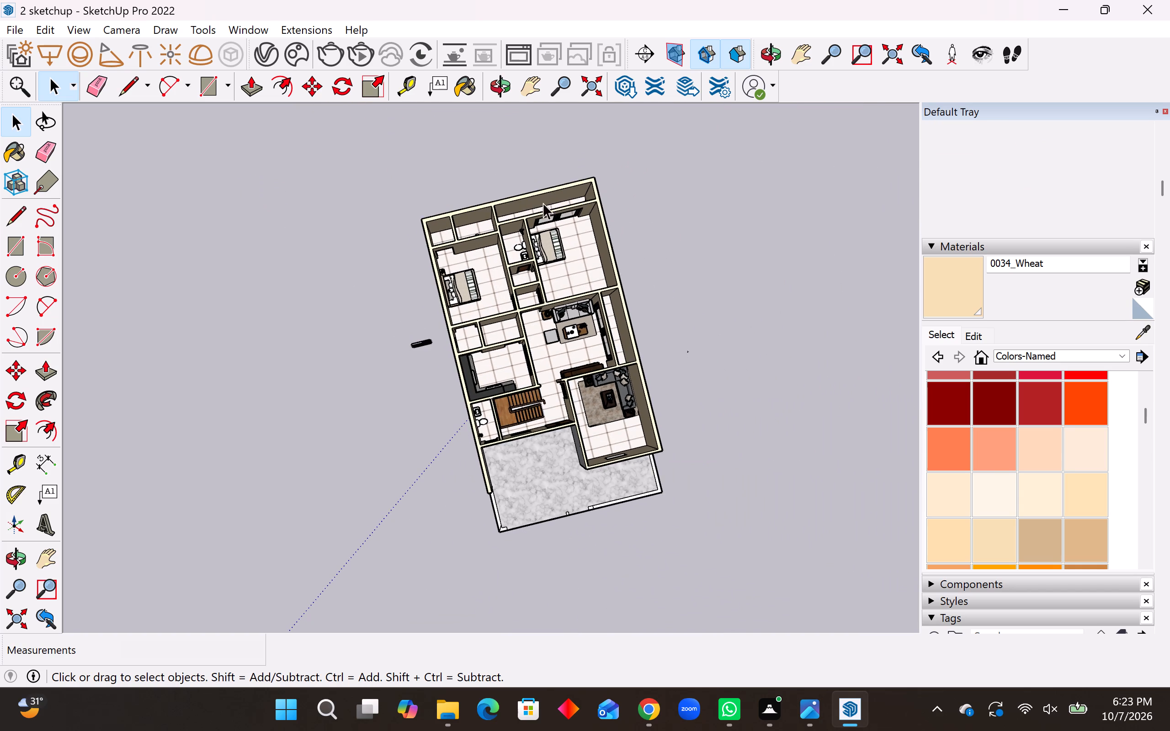
{"action": "scroll", "coordinate": [543, 180], "scroll_direction": "up", "scroll_amount": 13}
{"action": "middle_click_drag", "start_coordinate": [595, 208], "coordinate": [603, 269]}
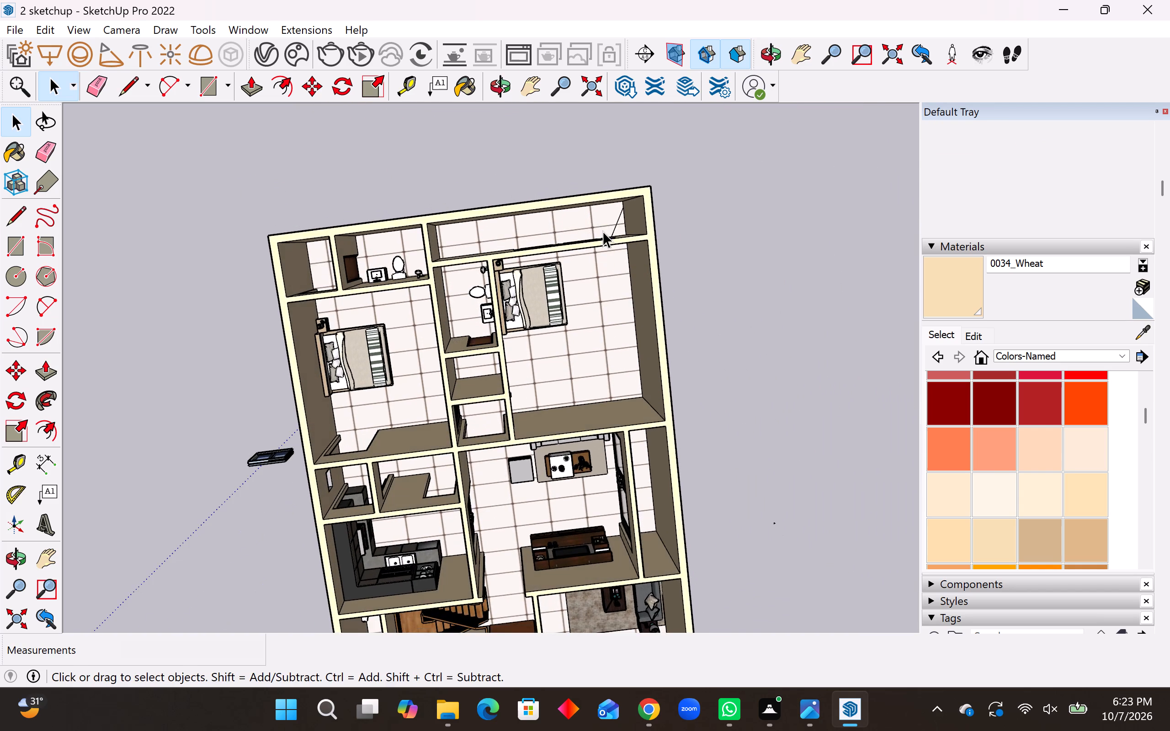
{"action": "scroll", "coordinate": [603, 230], "scroll_direction": "up", "scroll_amount": 6}
{"action": "left_click", "coordinate": [620, 222]}
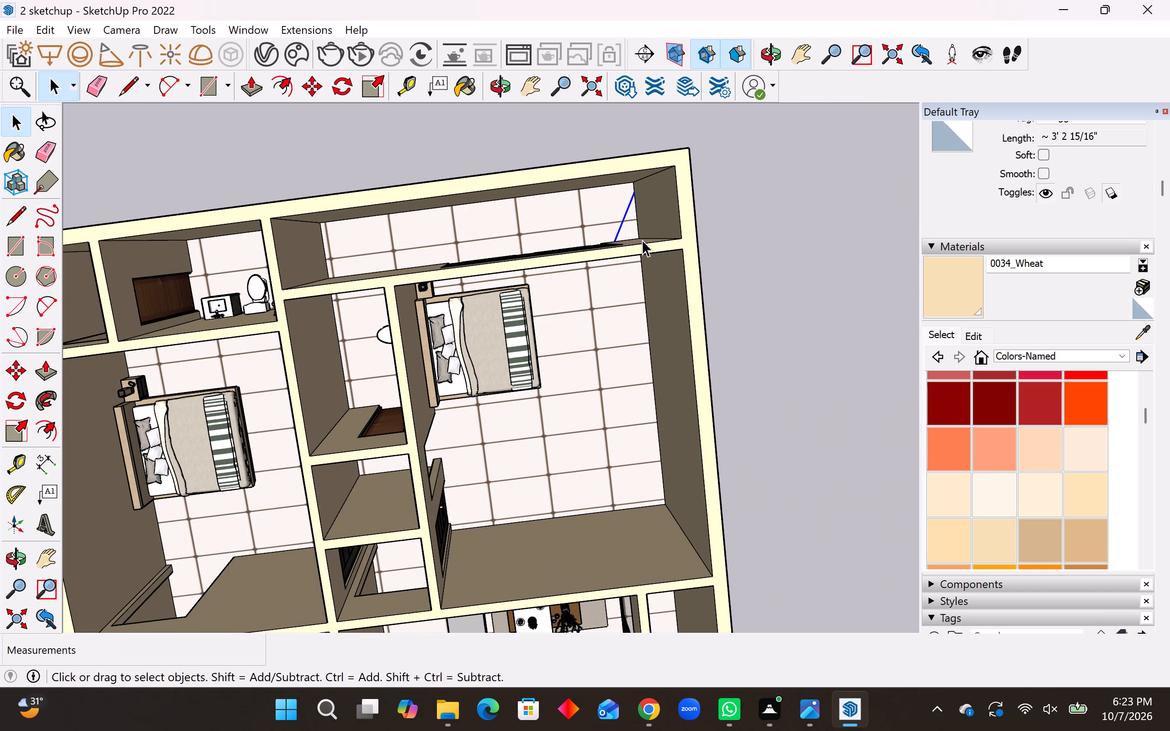
{"action": "key", "text": "Delete"}
Move the loose Janela aluminio window beside the house into the front wall opening of the sofa room, aligning their lower corners.
{"action": "scroll", "coordinate": [572, 334], "scroll_direction": "down", "scroll_amount": 8}
{"action": "middle_click_drag", "start_coordinate": [568, 340], "coordinate": [560, 177]}
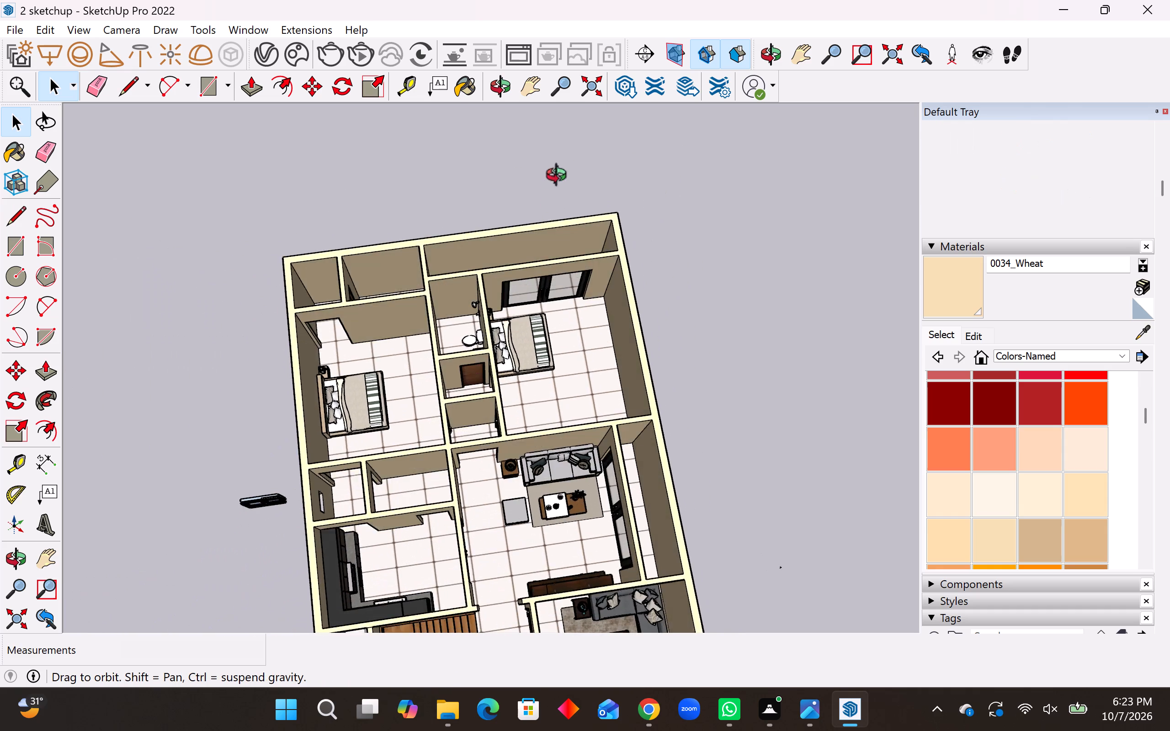
{"action": "middle_click_drag", "start_coordinate": [560, 177], "coordinate": [593, 132]}
{"action": "scroll", "coordinate": [594, 306], "scroll_direction": "down", "scroll_amount": 10}
{"action": "middle_click_drag", "start_coordinate": [638, 424], "coordinate": [513, 270]}
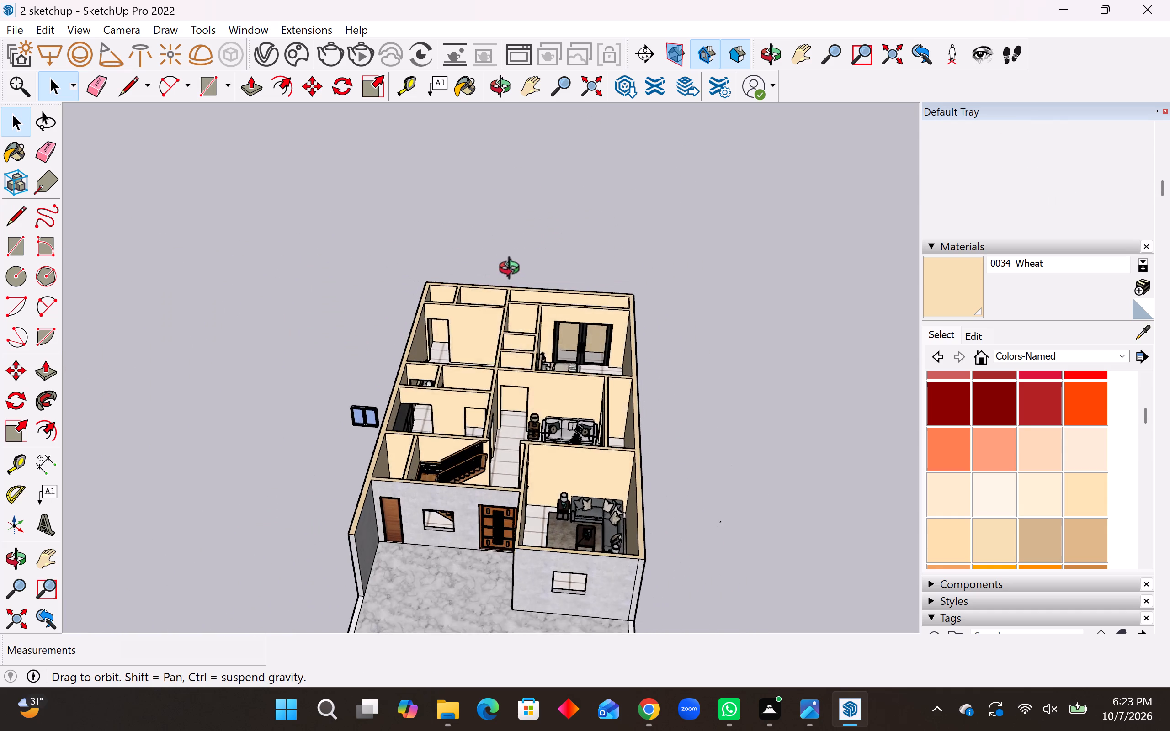
{"action": "middle_click_drag", "start_coordinate": [513, 270], "coordinate": [521, 266]}
{"action": "scroll", "coordinate": [354, 429], "scroll_direction": "up", "scroll_amount": 4}
{"action": "left_click", "coordinate": [359, 423]}
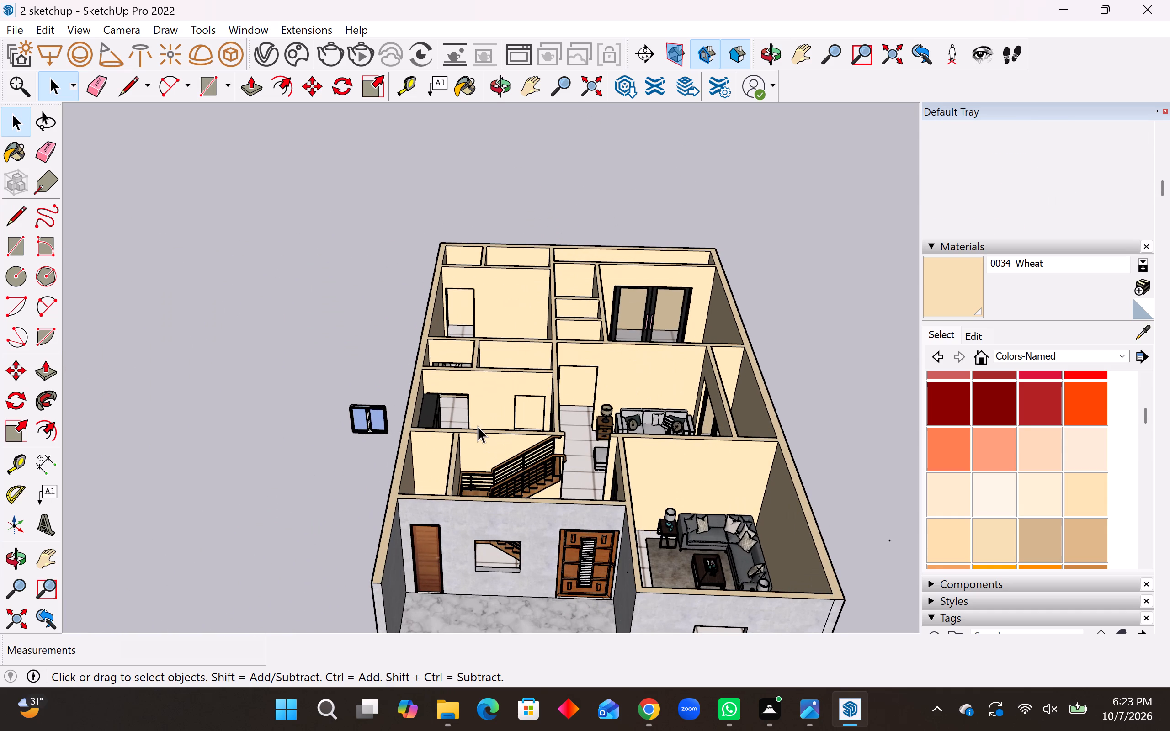
{"action": "key", "text": "m"}
{"action": "scroll", "coordinate": [335, 443], "scroll_direction": "up", "scroll_amount": 12}
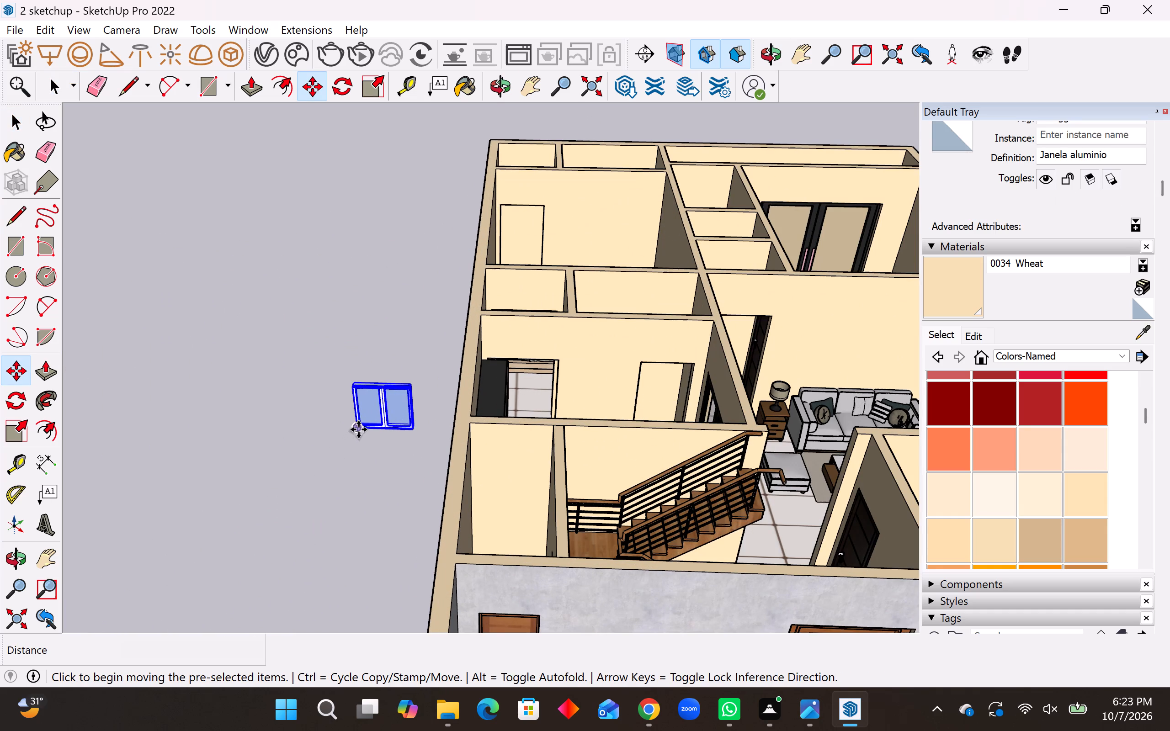
{"action": "left_click", "coordinate": [358, 429]}
{"action": "scroll", "coordinate": [273, 435], "scroll_direction": "down", "scroll_amount": 20}
{"action": "scroll", "coordinate": [273, 435], "scroll_direction": "down", "scroll_amount": 2}
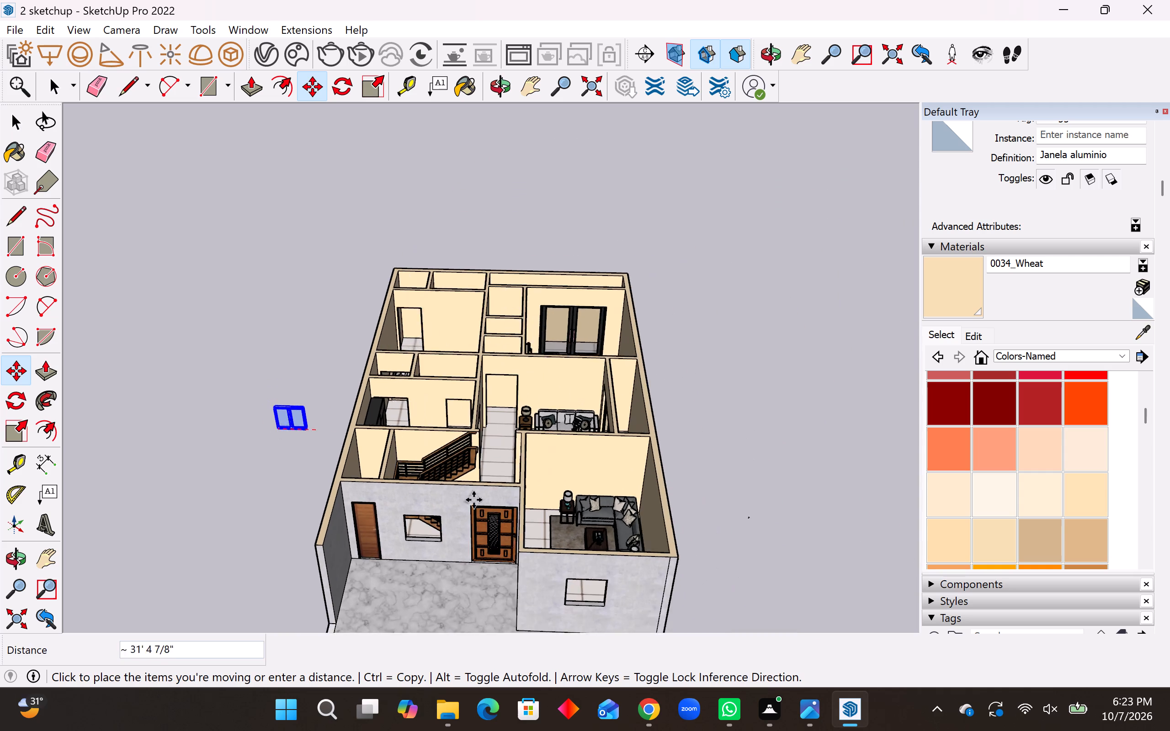
{"action": "middle_click_drag", "start_coordinate": [536, 540], "coordinate": [556, 401]}
{"action": "scroll", "coordinate": [561, 496], "scroll_direction": "up", "scroll_amount": 12}
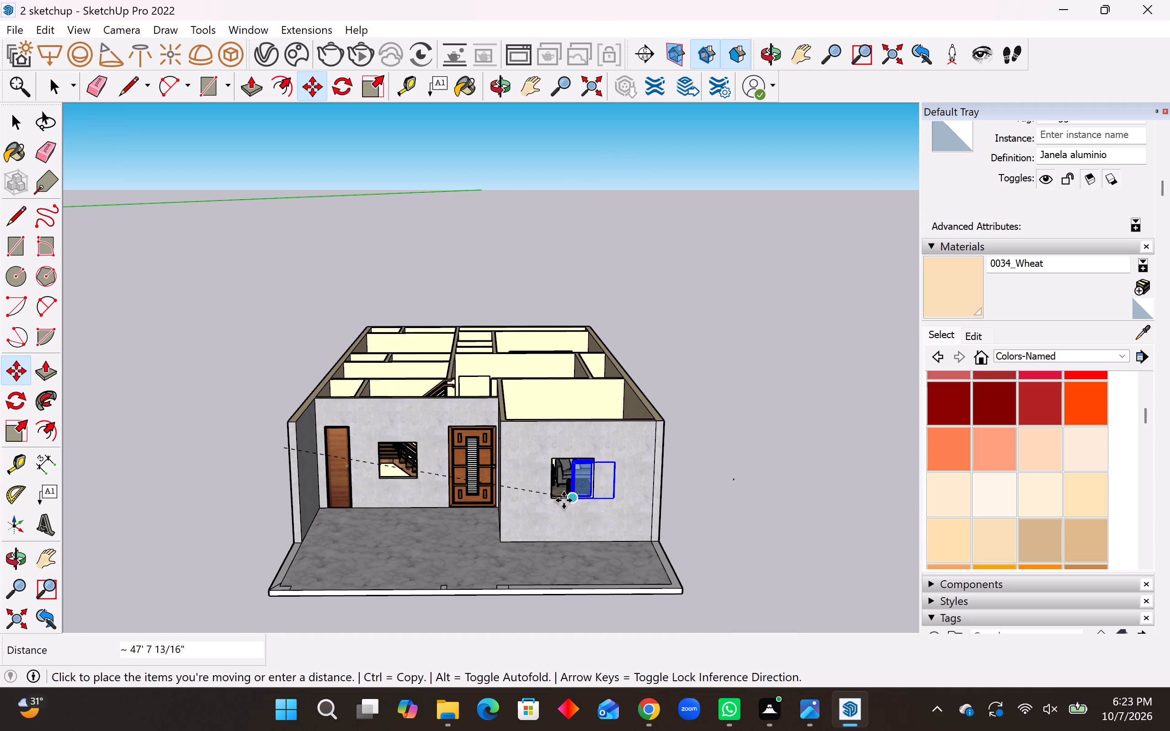
{"action": "left_click", "coordinate": [554, 500]}
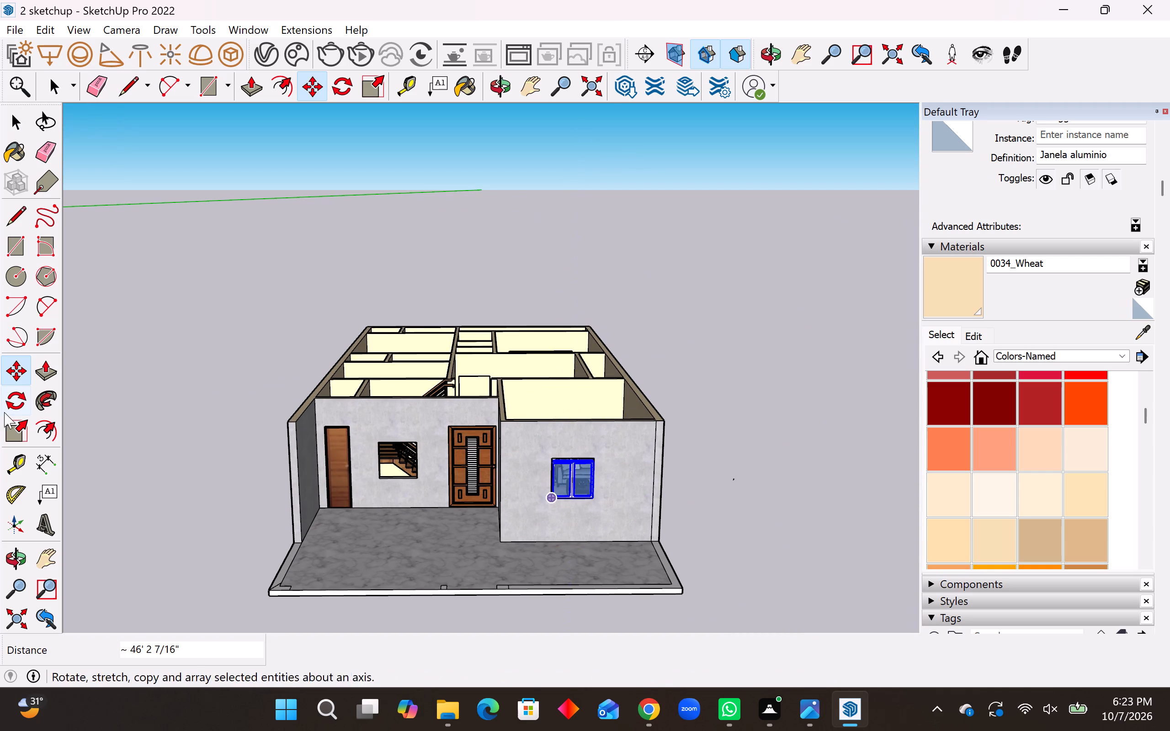
Scale the window's height and width so its frame fills the opening in the sofa room's front wall.
{"action": "left_click", "coordinate": [9, 433]}
{"action": "scroll", "coordinate": [571, 472], "scroll_direction": "up", "scroll_amount": 14}
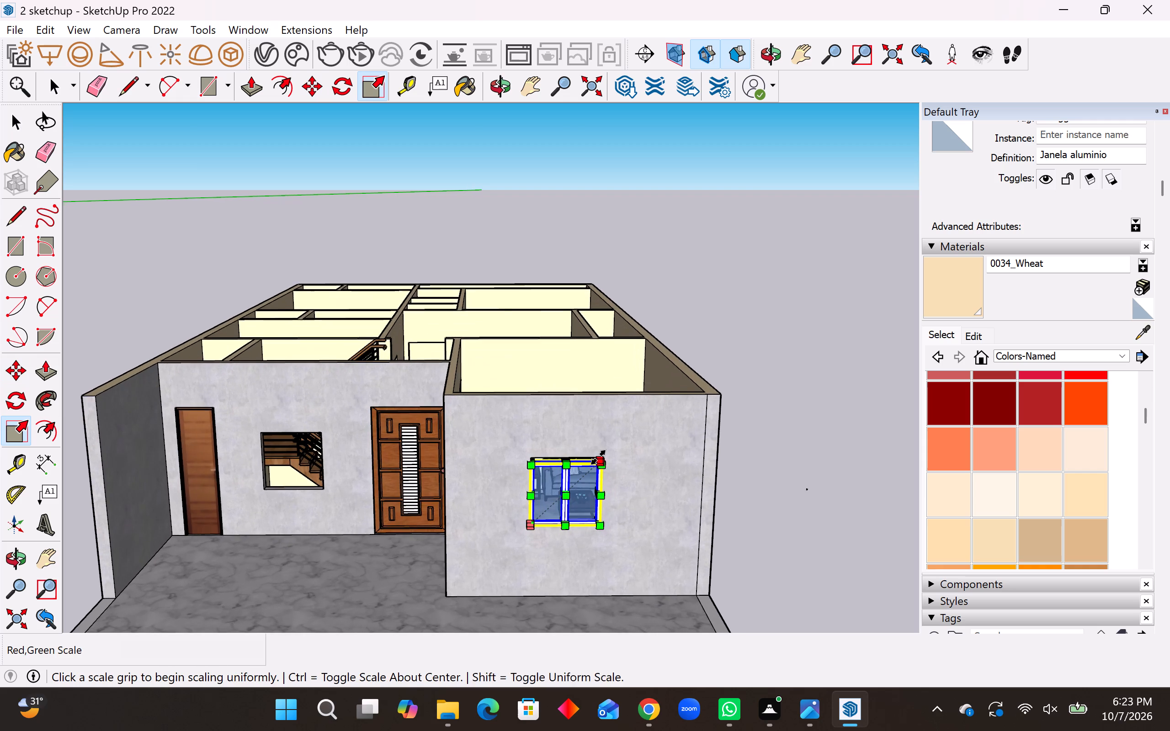
{"action": "scroll", "coordinate": [598, 457], "scroll_direction": "up", "scroll_amount": 10}
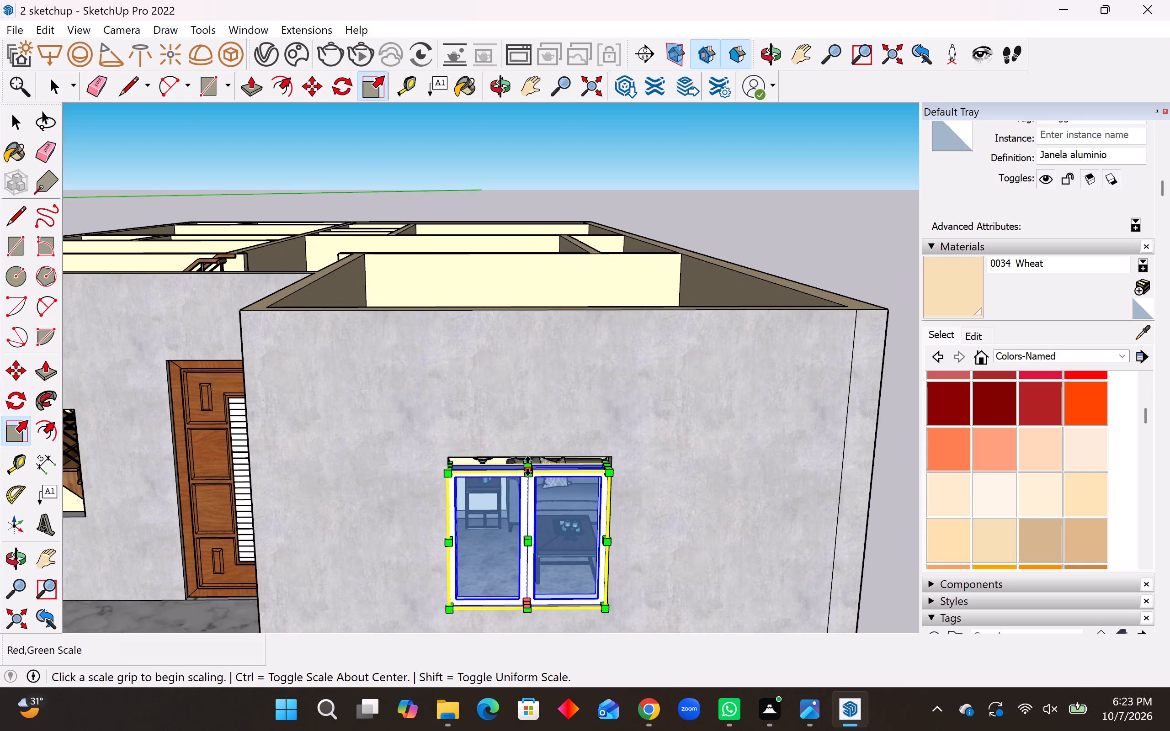
{"action": "left_click", "coordinate": [528, 466]}
{"action": "left_click", "coordinate": [527, 461]}
{"action": "middle_click_drag", "start_coordinate": [620, 522], "coordinate": [571, 503]}
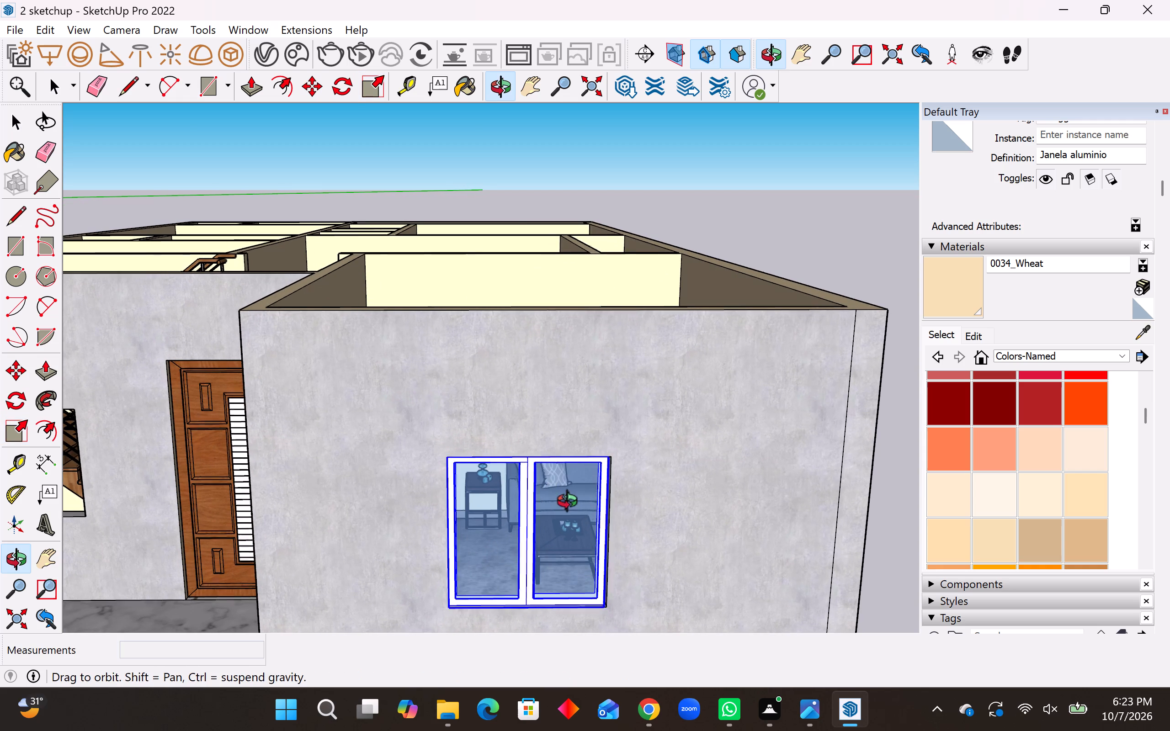
{"action": "middle_click_drag", "start_coordinate": [571, 503], "coordinate": [554, 506]}
{"action": "middle_click_drag", "start_coordinate": [505, 504], "coordinate": [504, 522]}
{"action": "scroll", "coordinate": [509, 524], "scroll_direction": "up", "scroll_amount": 13}
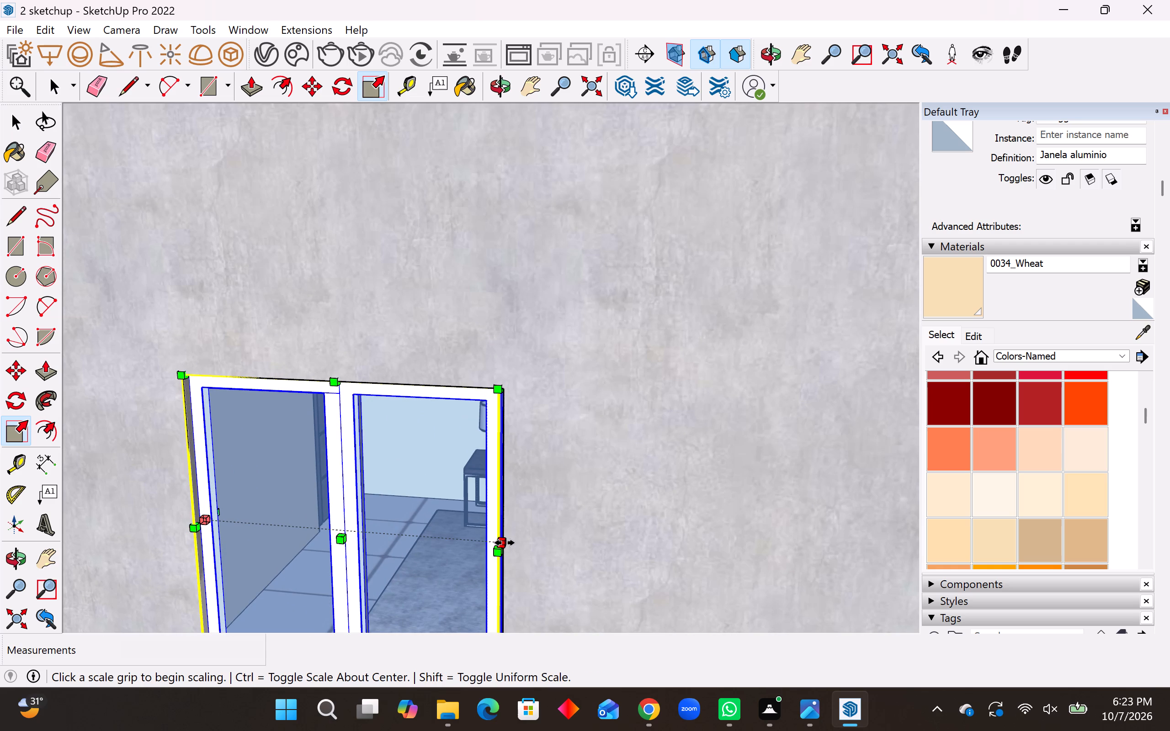
{"action": "left_click", "coordinate": [505, 543]}
{"action": "left_click", "coordinate": [506, 543]}
Copy the fitted window into the staircase wall opening between the two porch doors, matching the lower corners.
{"action": "scroll", "coordinate": [625, 400], "scroll_direction": "down", "scroll_amount": 10}
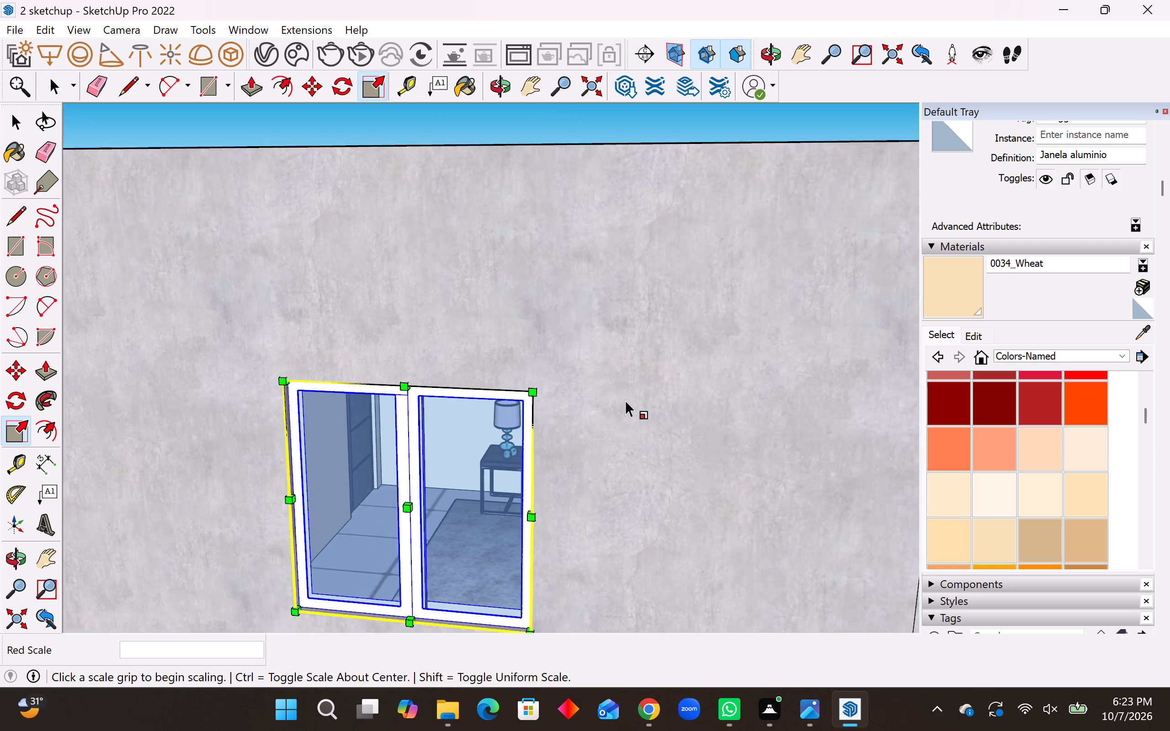
{"action": "scroll", "coordinate": [626, 401], "scroll_direction": "down", "scroll_amount": 5}
{"action": "key", "text": "m"}
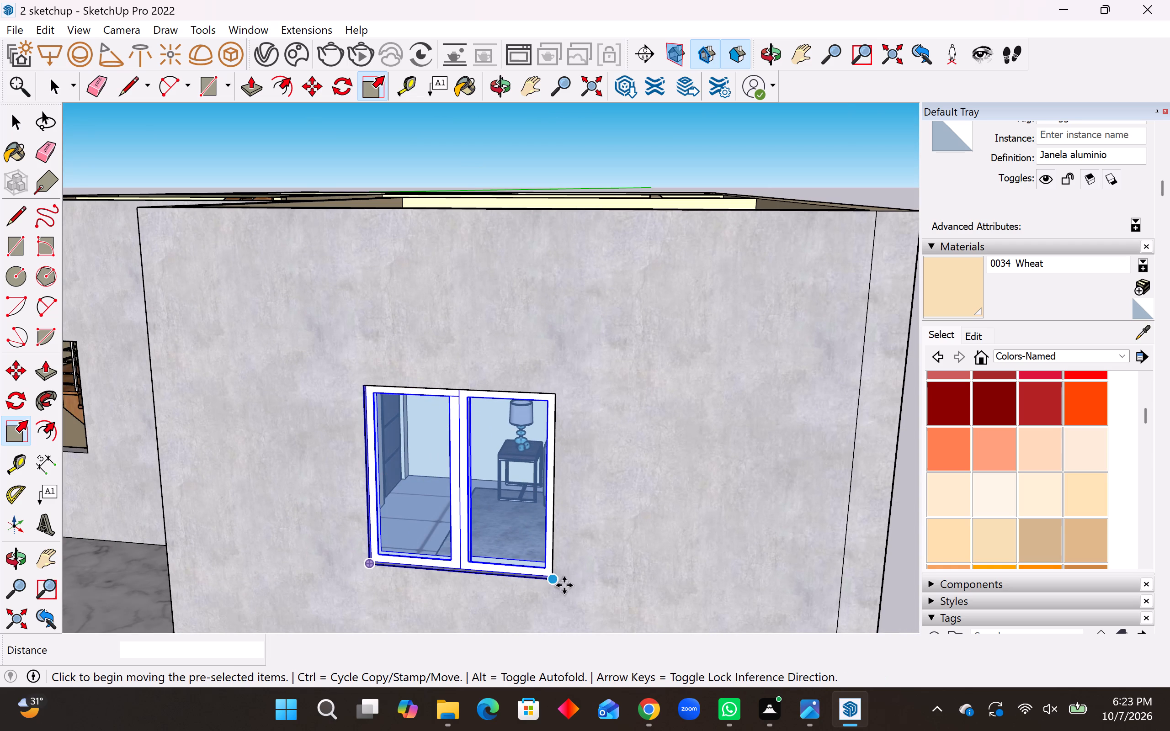
{"action": "left_click", "coordinate": [552, 581]}
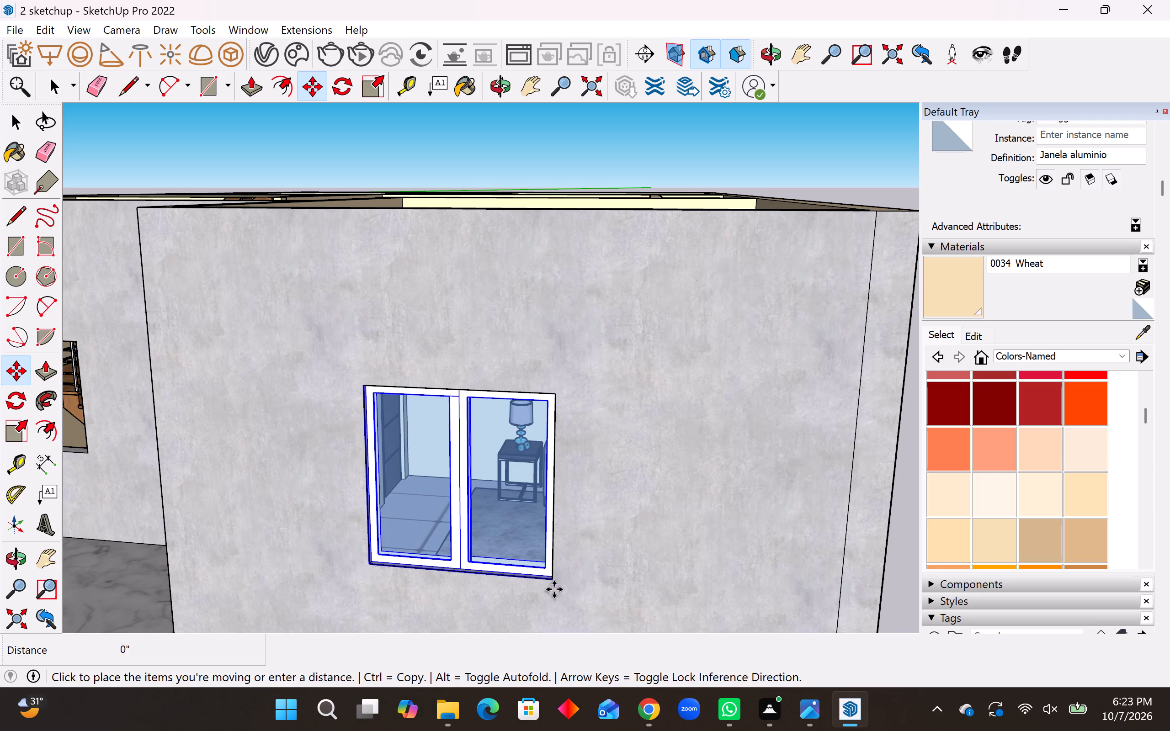
{"action": "scroll", "coordinate": [817, 553], "scroll_direction": "down", "scroll_amount": 19}
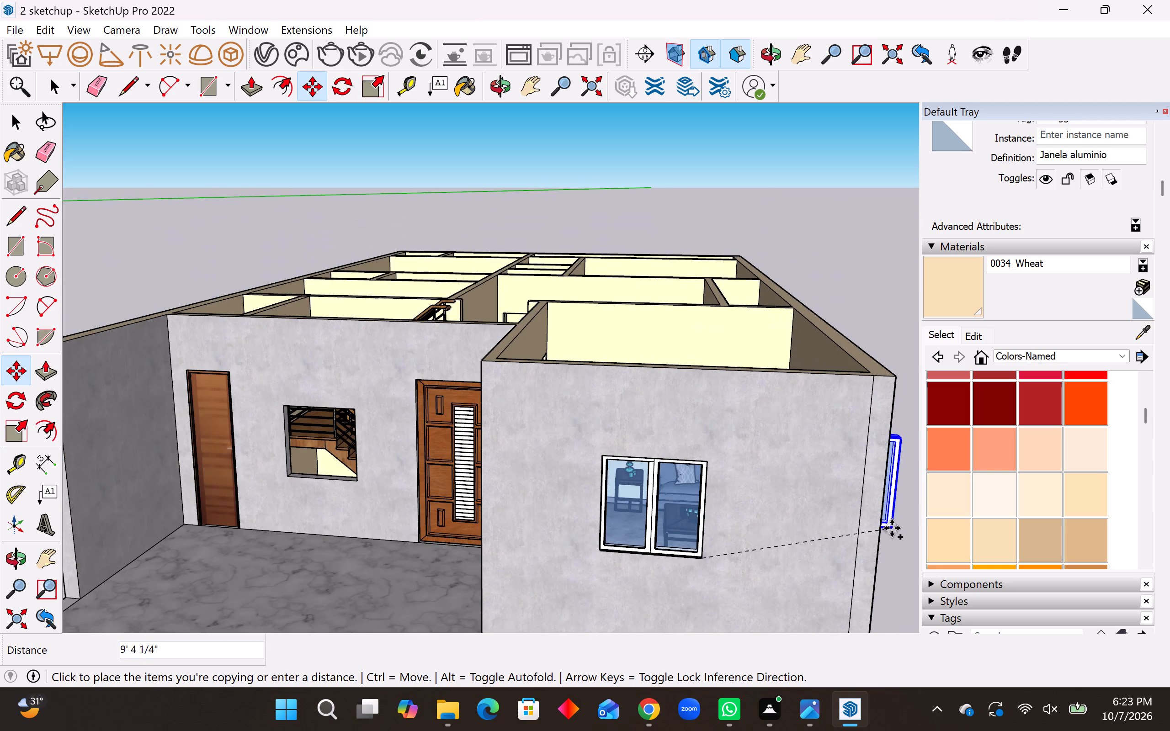
{"action": "scroll", "coordinate": [892, 528], "scroll_direction": "down", "scroll_amount": 4}
{"action": "scroll", "coordinate": [435, 524], "scroll_direction": "up", "scroll_amount": 20}
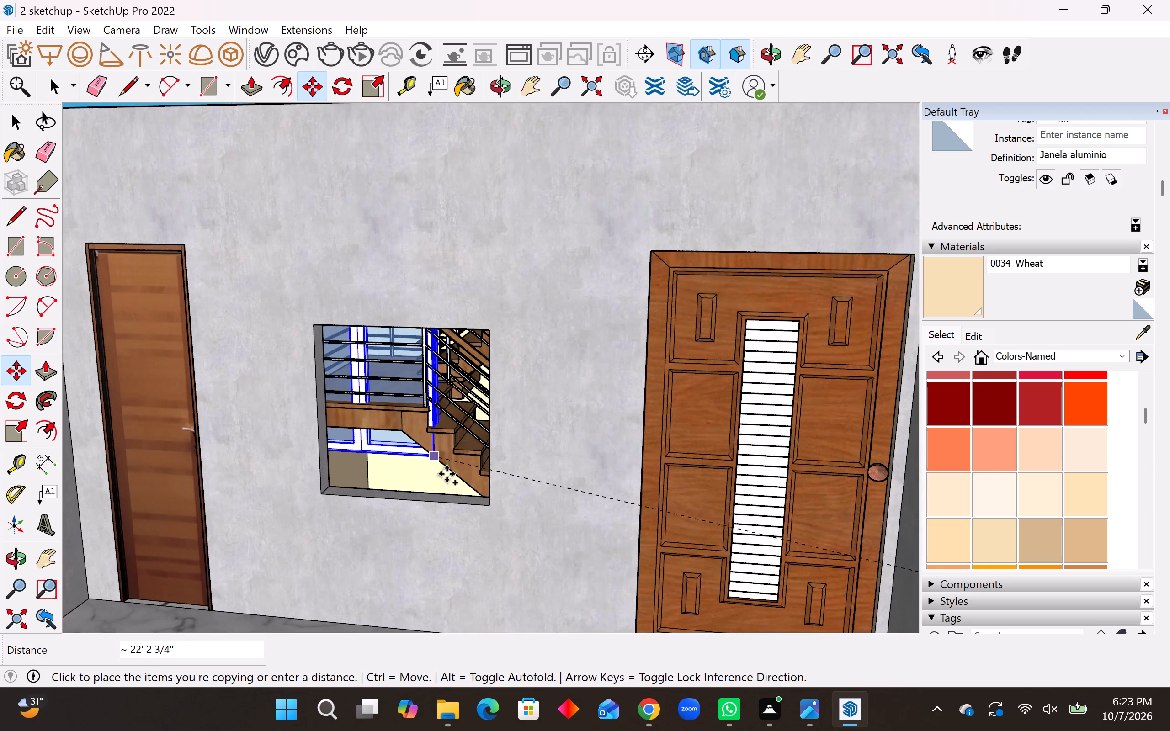
{"action": "scroll", "coordinate": [447, 474], "scroll_direction": "up", "scroll_amount": 2}
{"action": "left_click", "coordinate": [517, 524]}
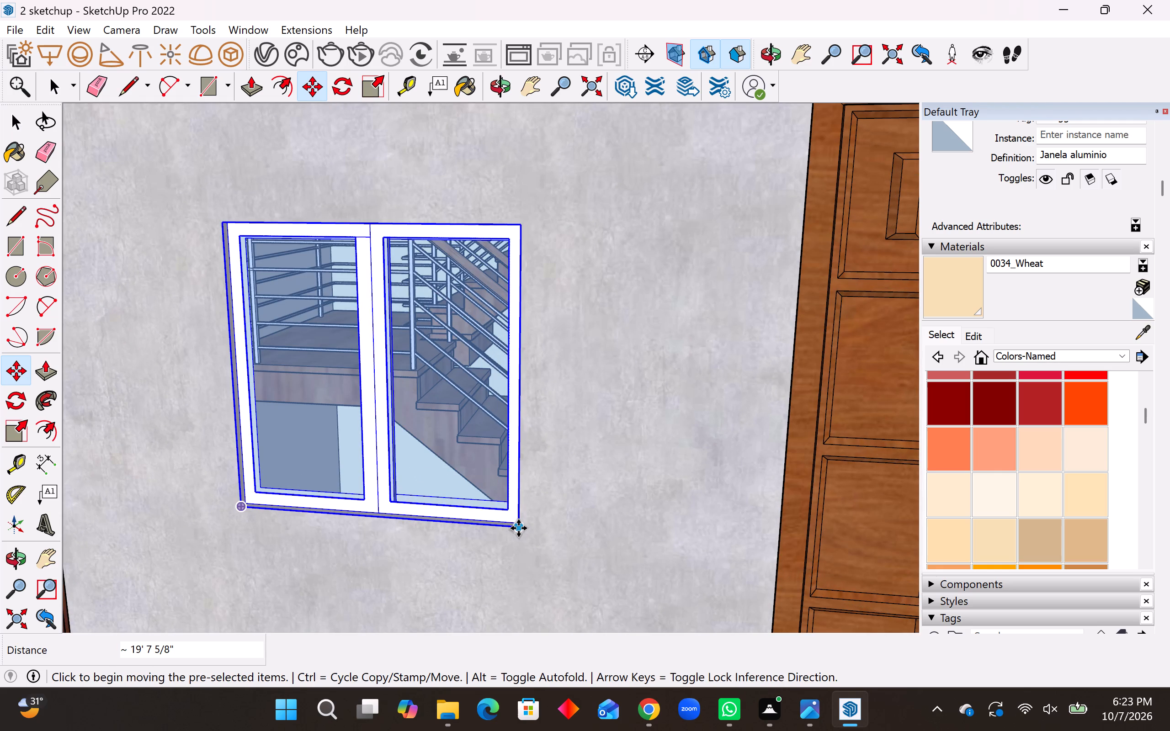
Place another copy of the staircase window in the open space outside the house's long side wall, about 32' away.
{"action": "left_click", "coordinate": [518, 528]}
{"action": "scroll", "coordinate": [638, 543], "scroll_direction": "down", "scroll_amount": 15}
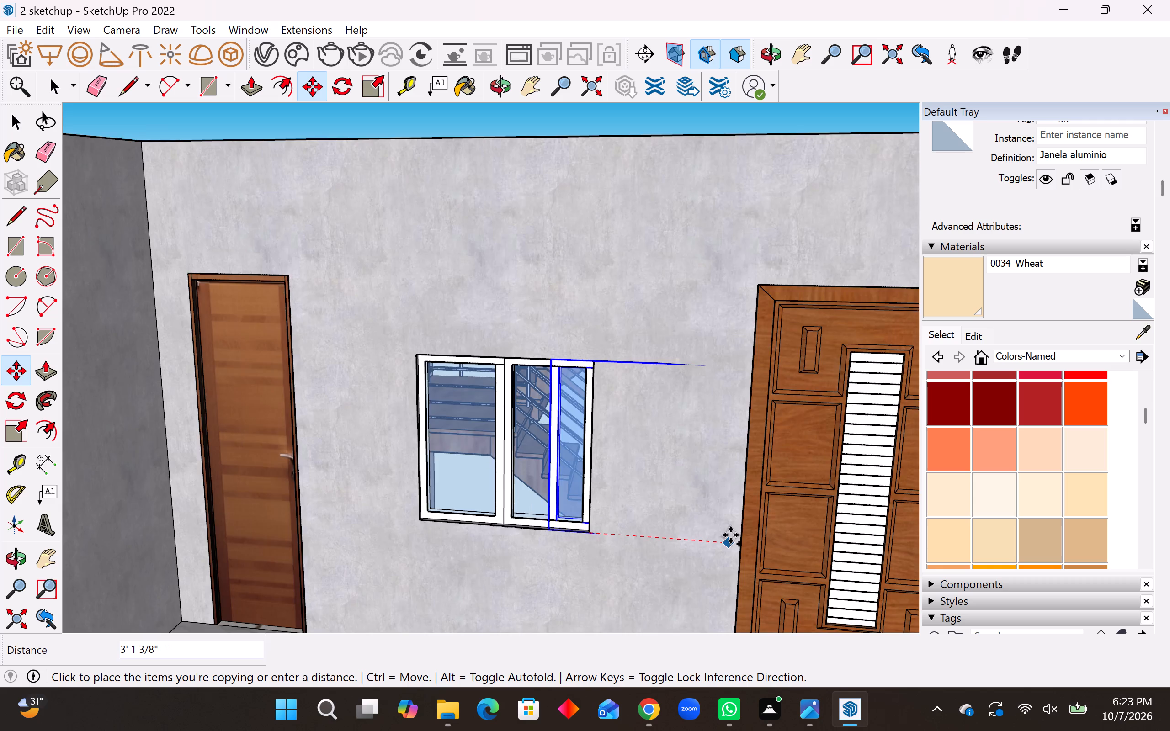
{"action": "scroll", "coordinate": [730, 535], "scroll_direction": "down", "scroll_amount": 20}
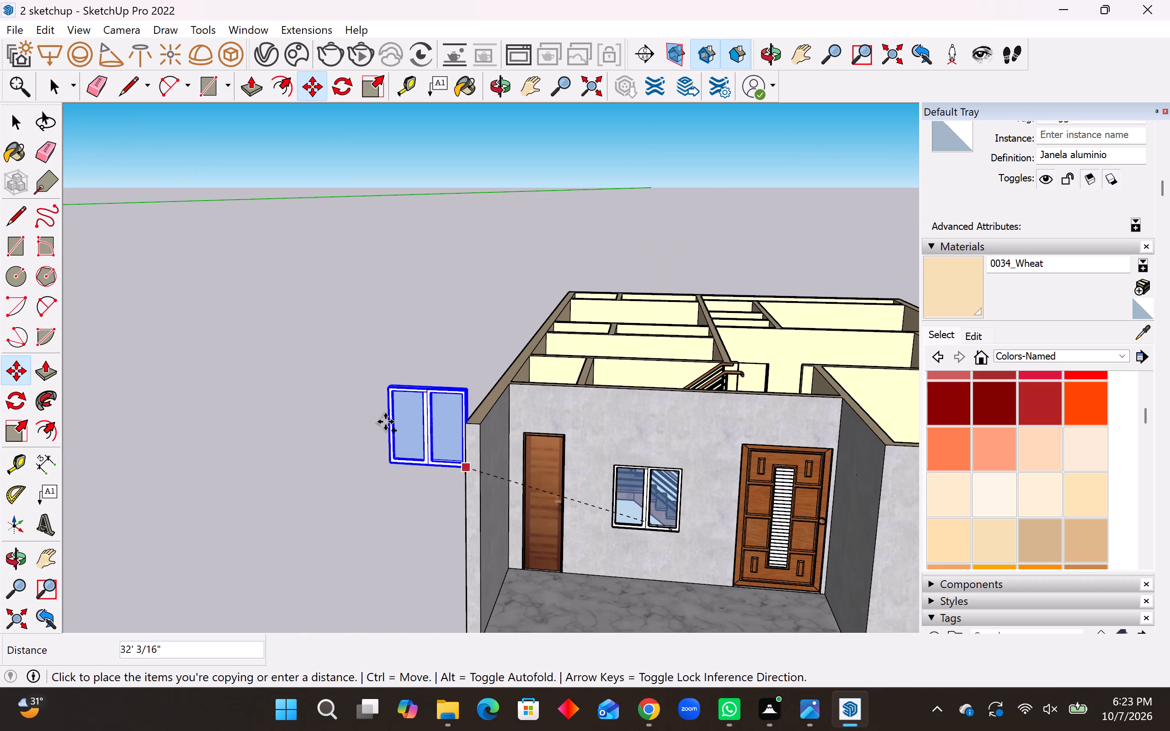
{"action": "left_click", "coordinate": [390, 420]}
Rotate the new window copy 90 degrees on the ground plane so it runs parallel to the long side wall.
{"action": "middle_click_drag", "start_coordinate": [398, 415], "coordinate": [454, 588]}
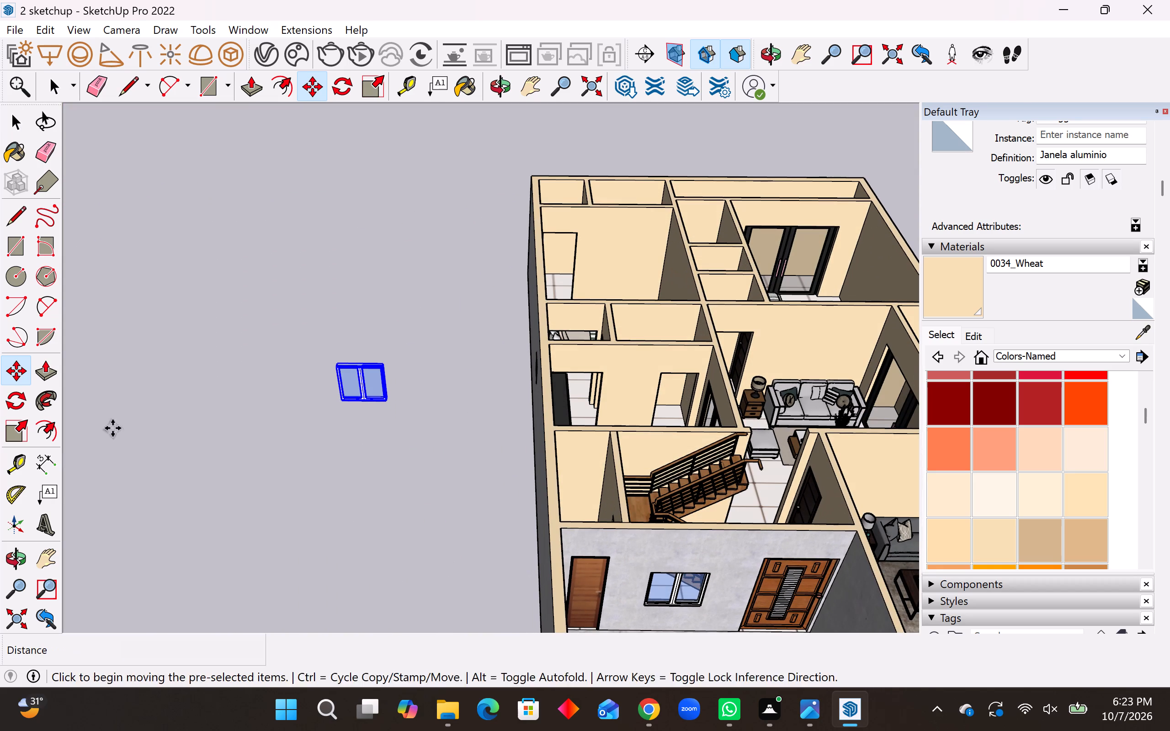
{"action": "left_click", "coordinate": [9, 404]}
{"action": "left_click", "coordinate": [287, 463]}
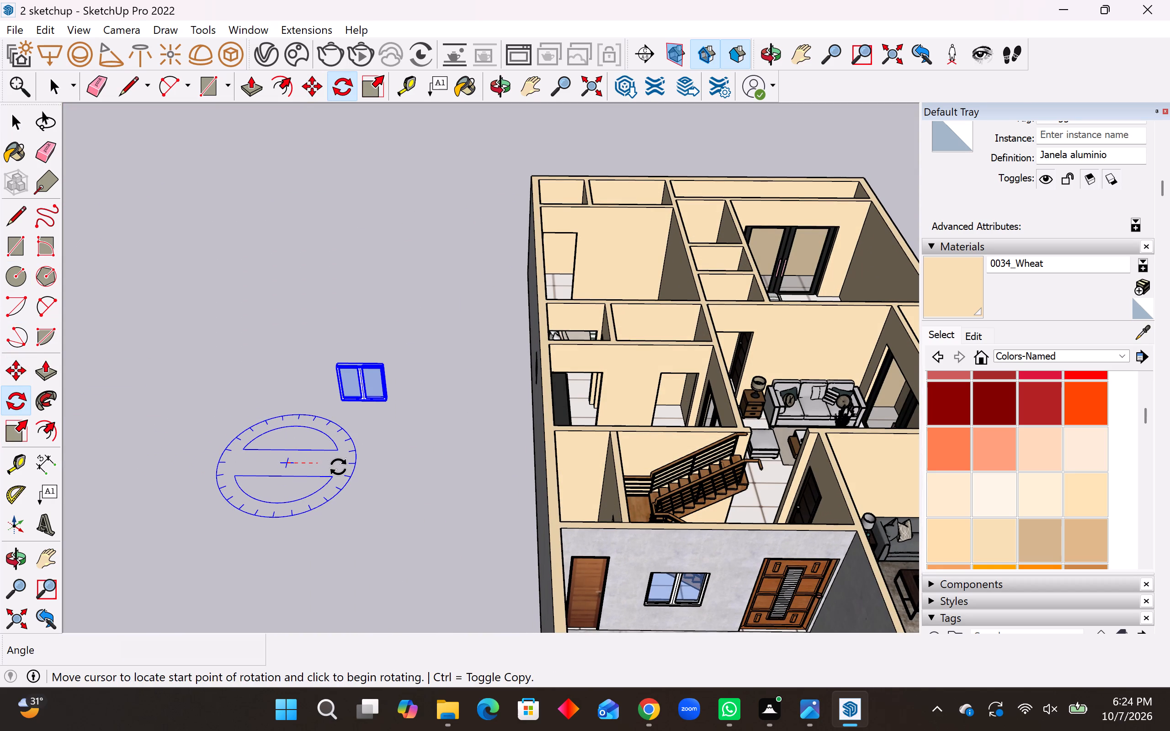
{"action": "left_click", "coordinate": [340, 467]}
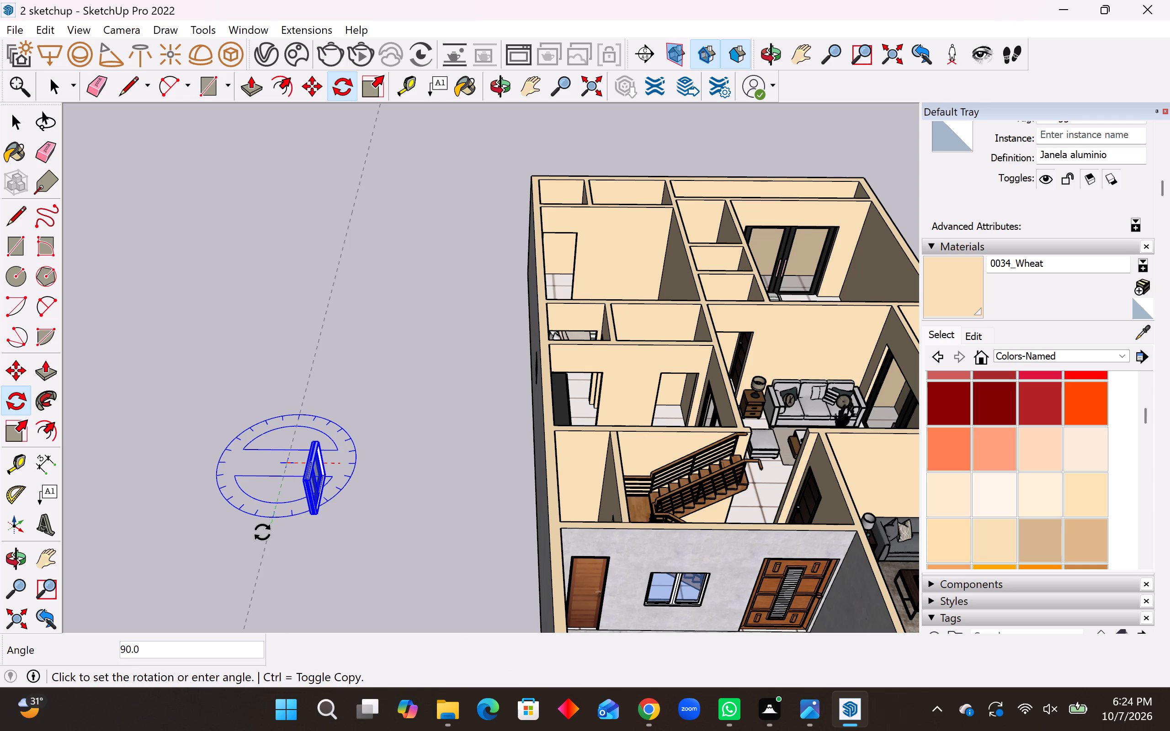
{"action": "left_click", "coordinate": [262, 532]}
Shrink the rotated window copy's height, and scale its width to 0.13, making it smaller than the side wall opening.
{"action": "middle_click_drag", "start_coordinate": [304, 506], "coordinate": [689, 409]}
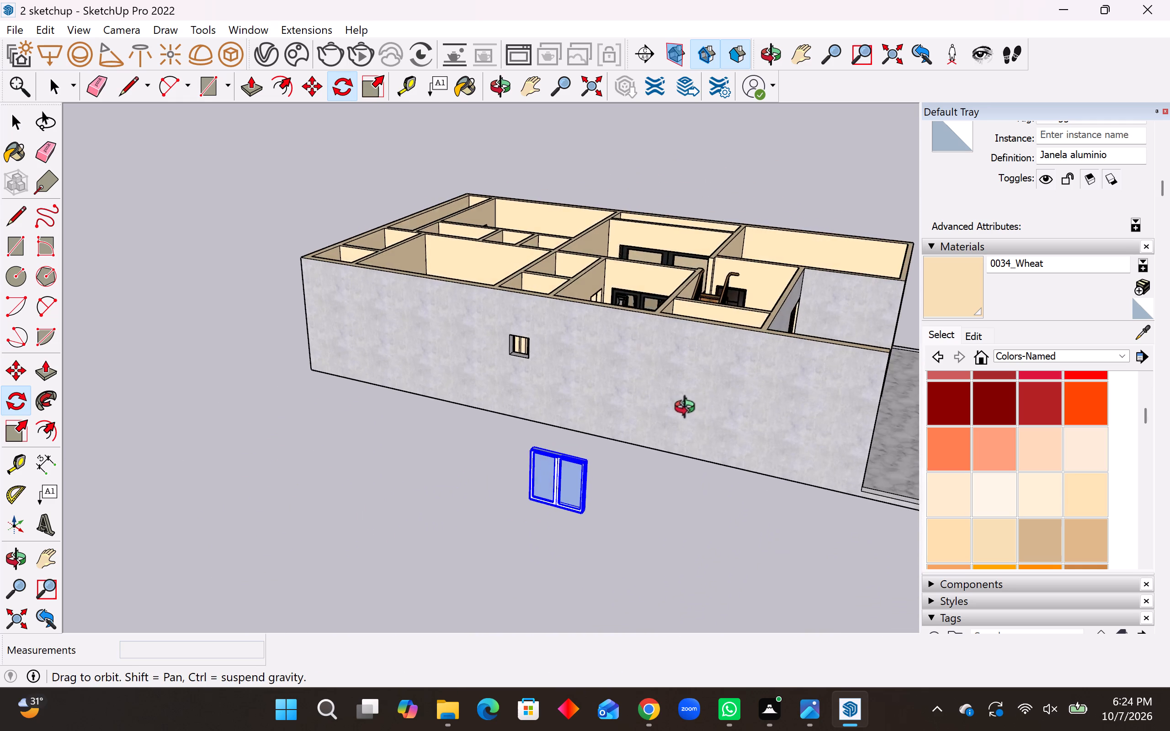
{"action": "middle_click_drag", "start_coordinate": [689, 409], "coordinate": [792, 397]}
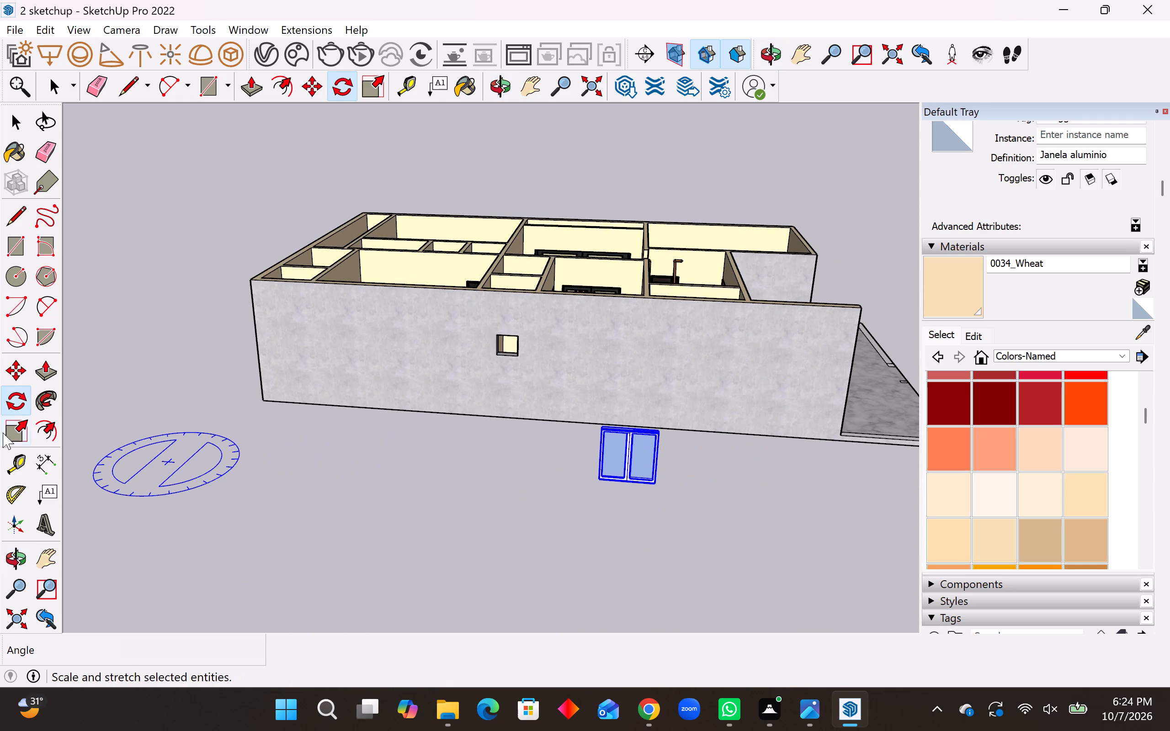
{"action": "left_click", "coordinate": [5, 427]}
{"action": "scroll", "coordinate": [626, 432], "scroll_direction": "up", "scroll_amount": 11}
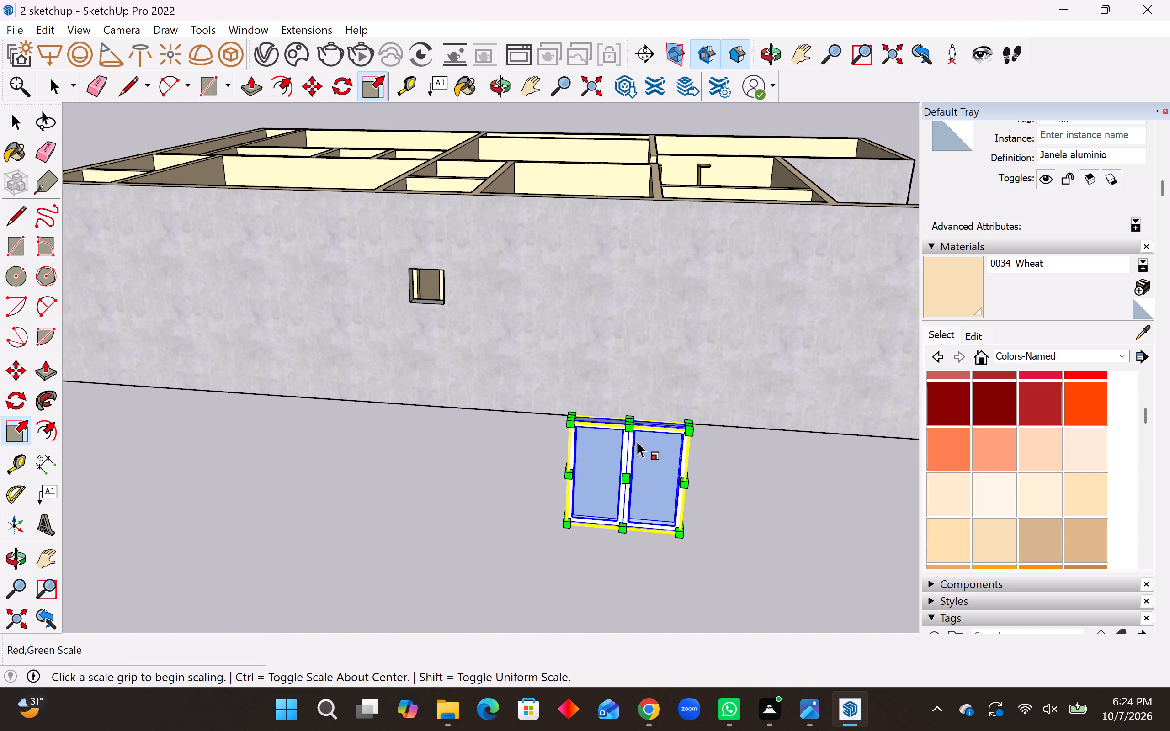
{"action": "left_click", "coordinate": [630, 421]}
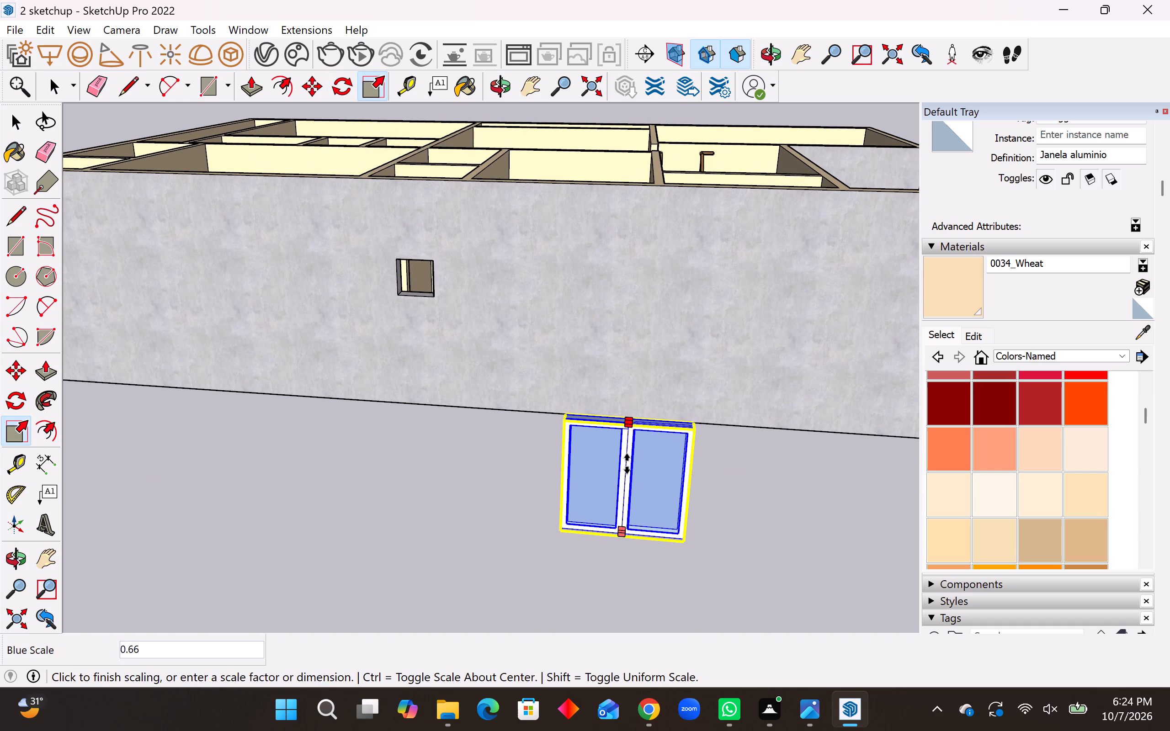
{"action": "left_click", "coordinate": [627, 511]}
{"action": "middle_click_drag", "start_coordinate": [706, 541], "coordinate": [684, 502]}
{"action": "scroll", "coordinate": [665, 429], "scroll_direction": "up", "scroll_amount": 7}
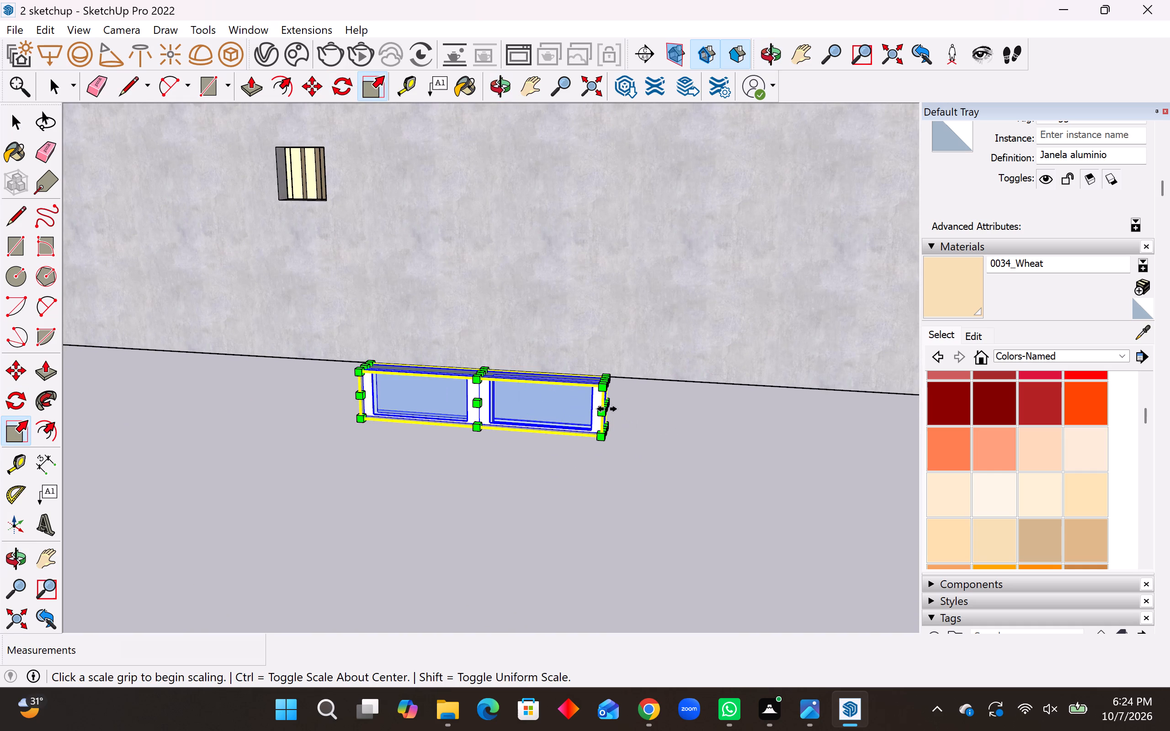
{"action": "left_click", "coordinate": [607, 405]}
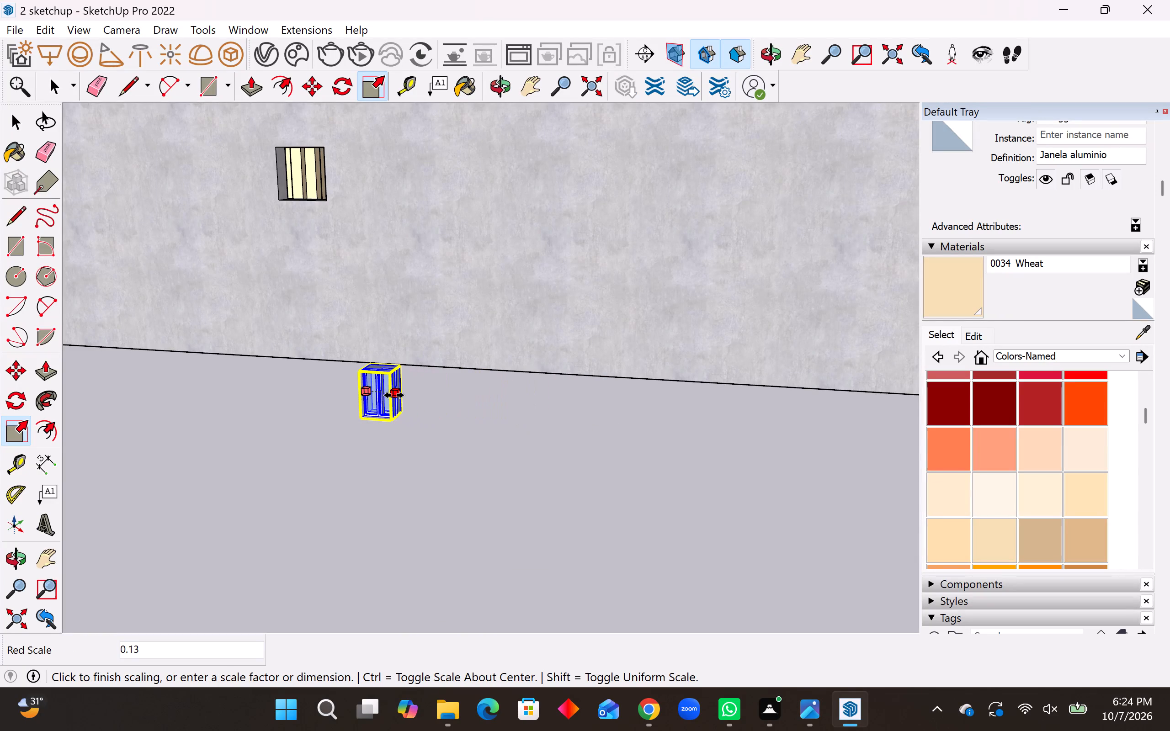
{"action": "left_click", "coordinate": [394, 395]}
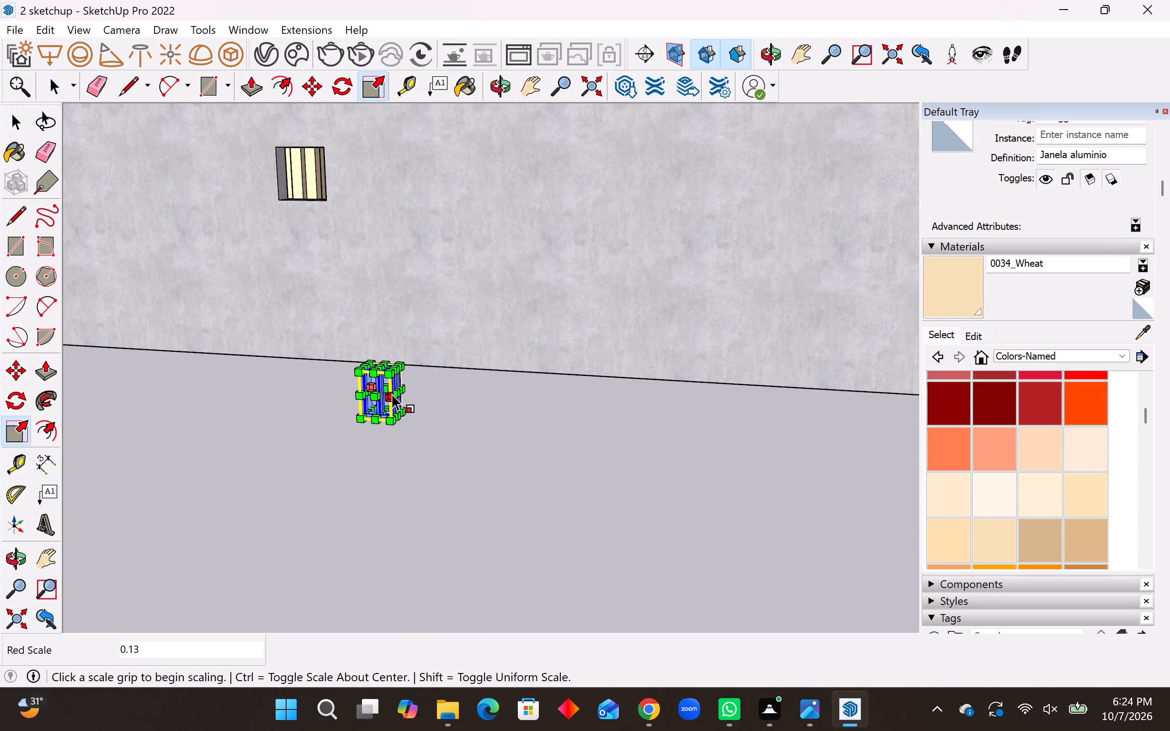
Move the shrunken window by its porch-side lower corner onto the matching lower corner of the long side wall's opening.
{"action": "middle_click_drag", "start_coordinate": [368, 370], "coordinate": [387, 409]}
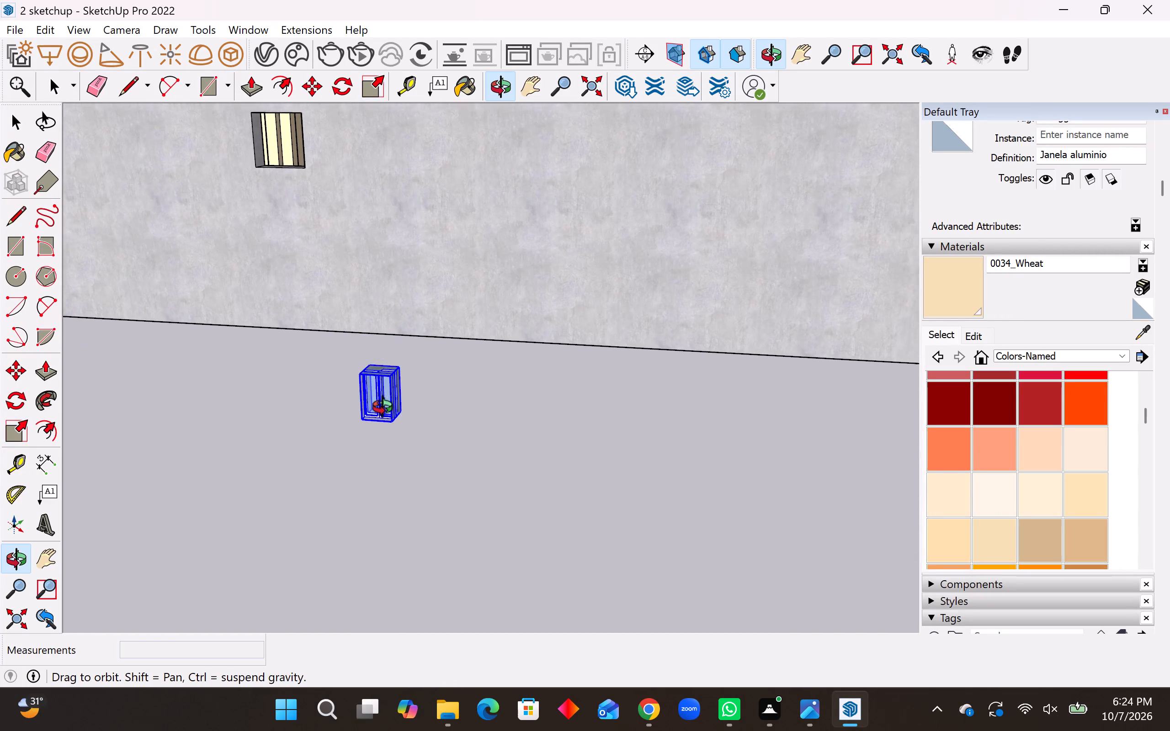
{"action": "middle_click_drag", "start_coordinate": [387, 409], "coordinate": [428, 418]}
{"action": "scroll", "coordinate": [435, 413], "scroll_direction": "down", "scroll_amount": 2}
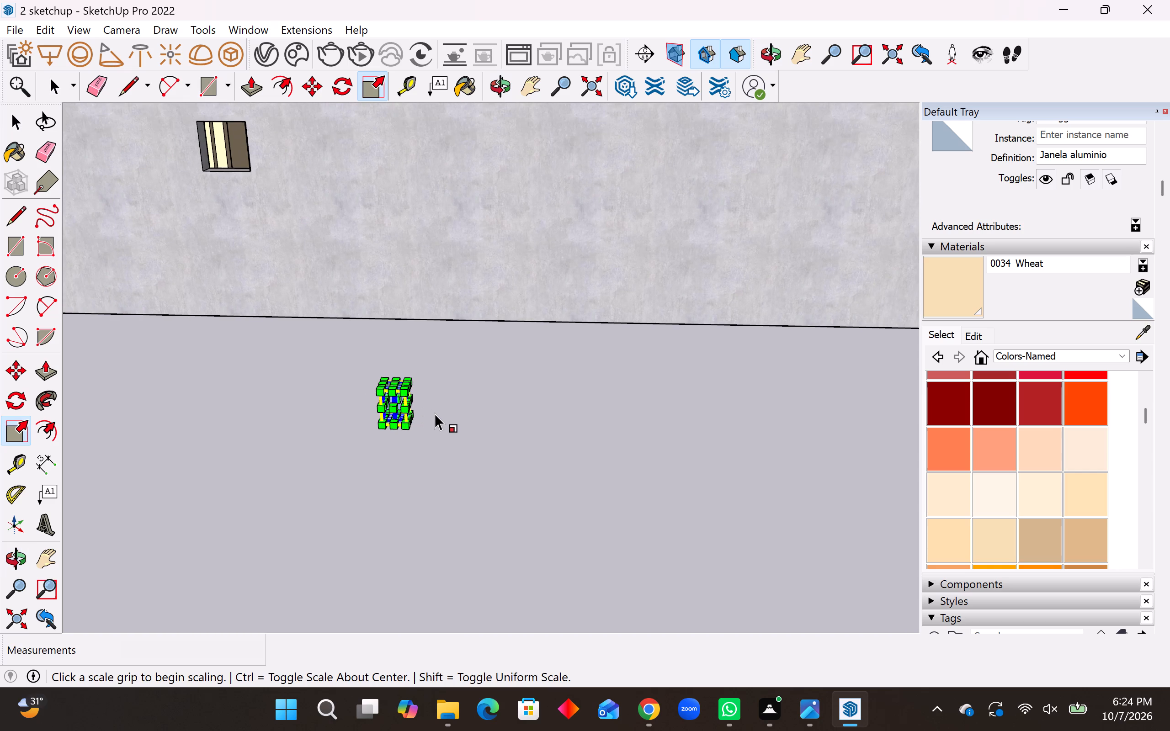
{"action": "key", "text": "m"}
{"action": "scroll", "coordinate": [372, 432], "scroll_direction": "up", "scroll_amount": 4}
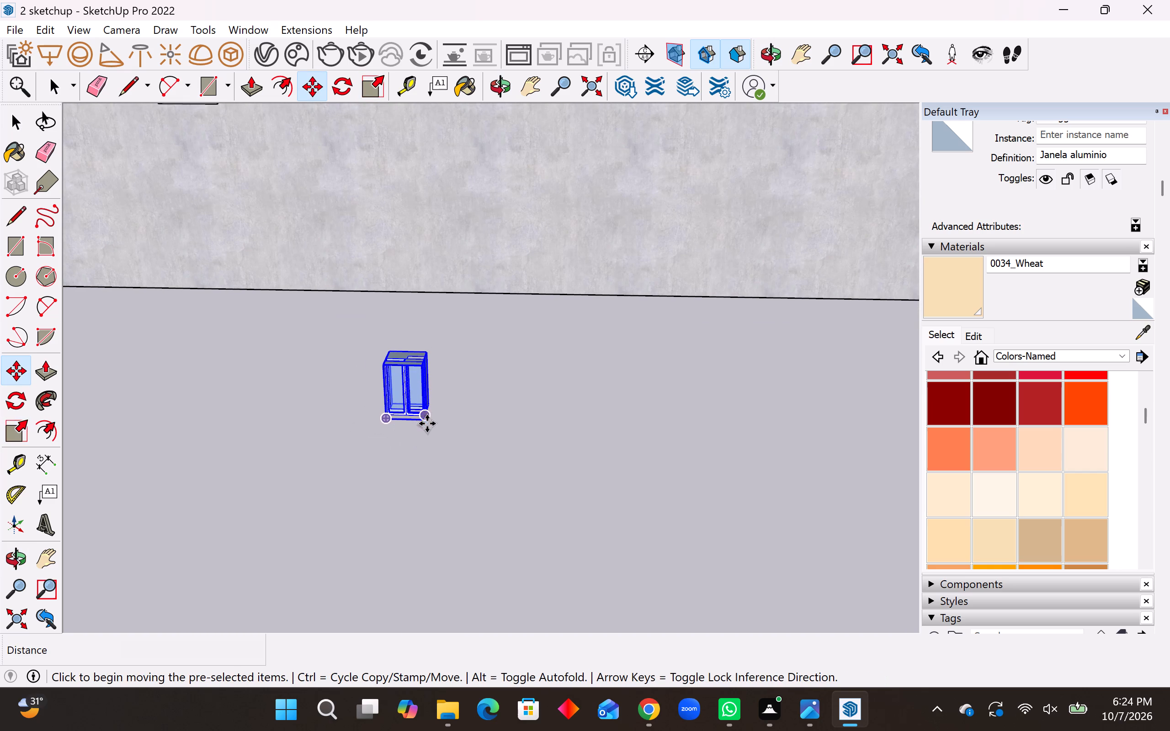
{"action": "left_click", "coordinate": [427, 424]}
{"action": "scroll", "coordinate": [495, 460], "scroll_direction": "down", "scroll_amount": 20}
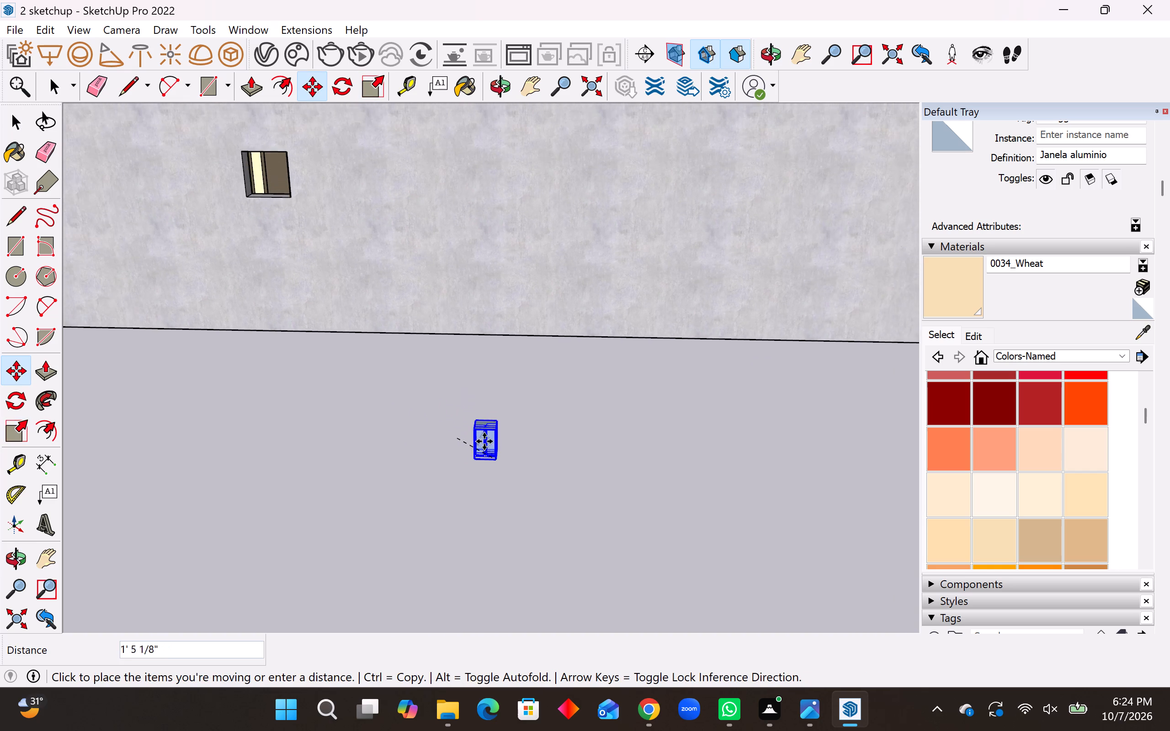
{"action": "scroll", "coordinate": [367, 296], "scroll_direction": "up", "scroll_amount": 4}
{"action": "scroll", "coordinate": [268, 203], "scroll_direction": "up", "scroll_amount": 4}
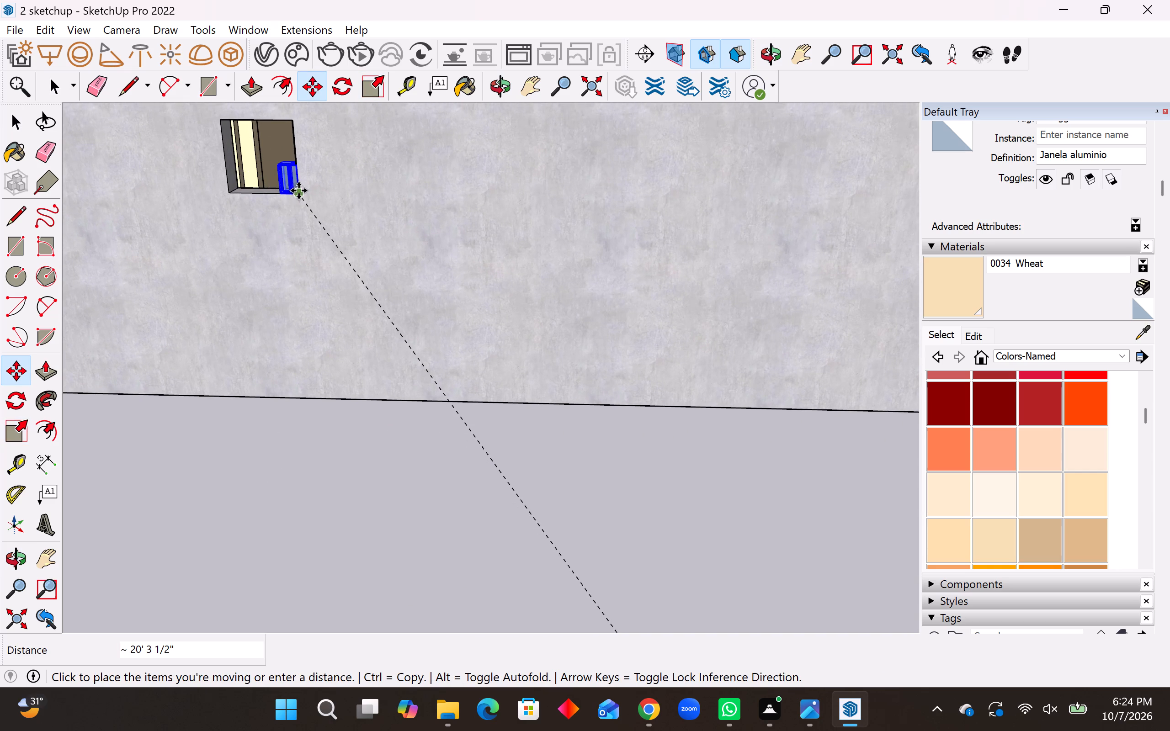
{"action": "left_click", "coordinate": [300, 192]}
Scale the window's height by 2.40 up to the top edge of the side wall opening.
{"action": "scroll", "coordinate": [460, 402], "scroll_direction": "down", "scroll_amount": 9}
{"action": "middle_click_drag", "start_coordinate": [388, 255], "coordinate": [427, 248]}
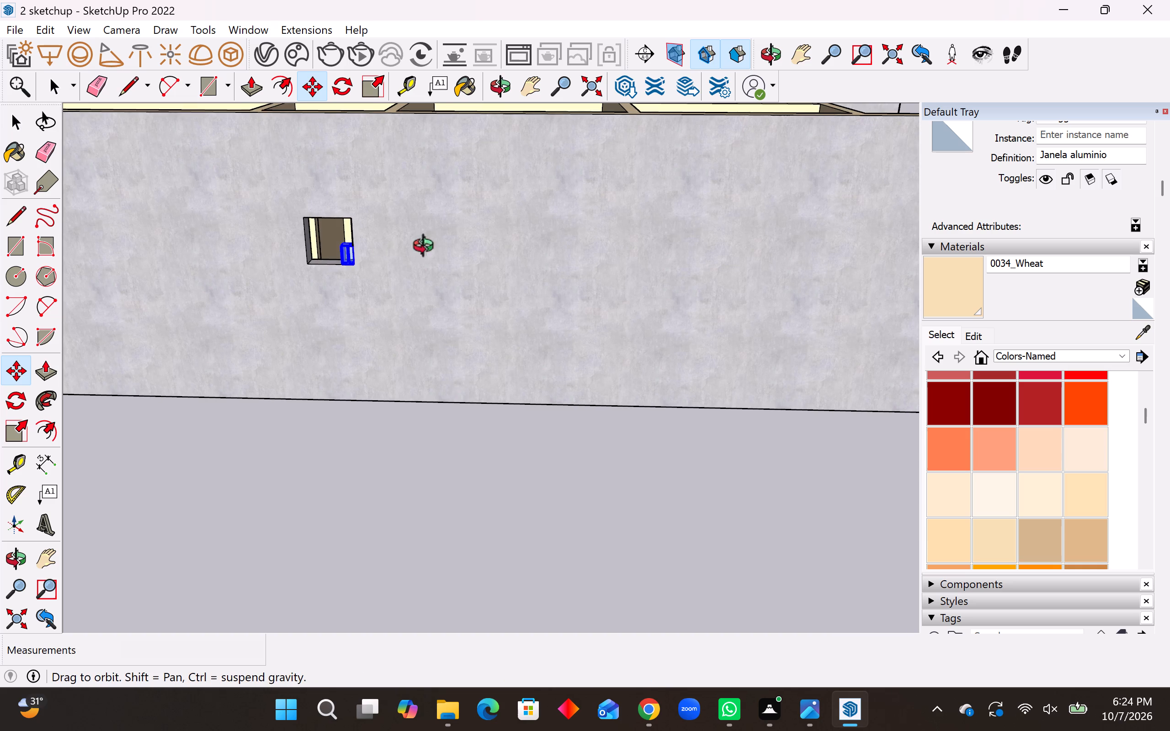
{"action": "middle_click_drag", "start_coordinate": [427, 248], "coordinate": [463, 253]}
{"action": "scroll", "coordinate": [463, 252], "scroll_direction": "down", "scroll_amount": 1}
{"action": "left_click", "coordinate": [21, 430]}
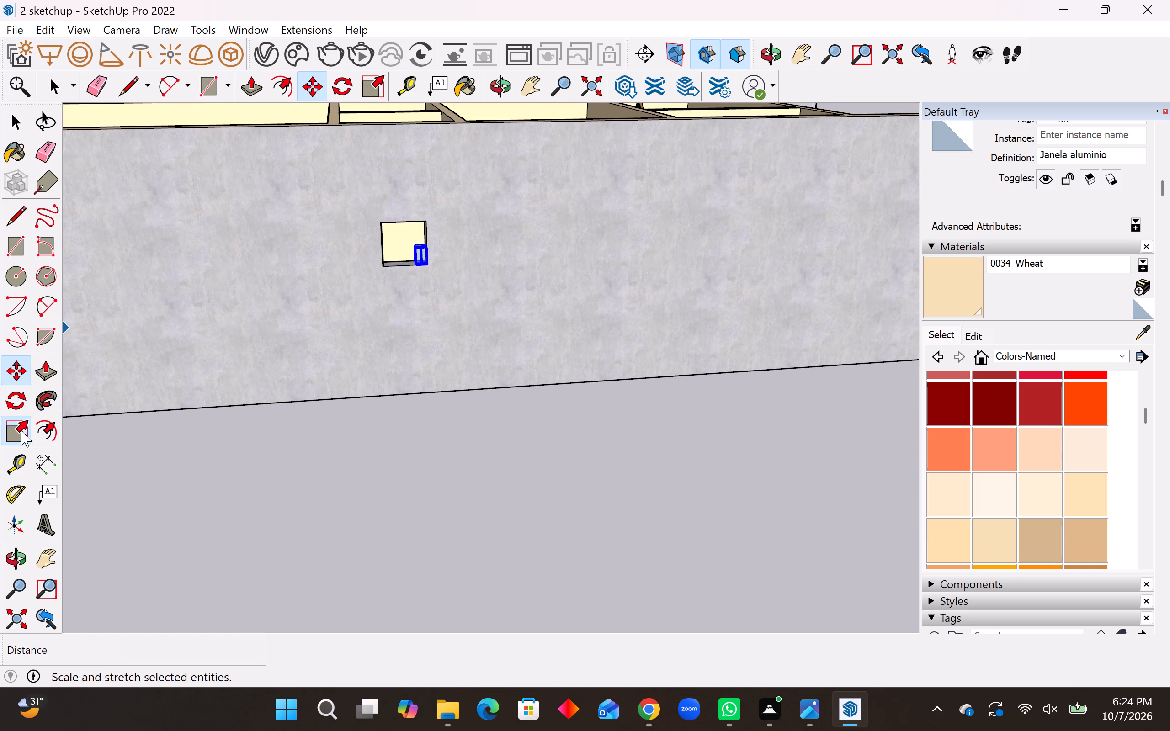
{"action": "scroll", "coordinate": [268, 196], "scroll_direction": "up", "scroll_amount": 3}
{"action": "scroll", "coordinate": [275, 238], "scroll_direction": "up", "scroll_amount": 4}
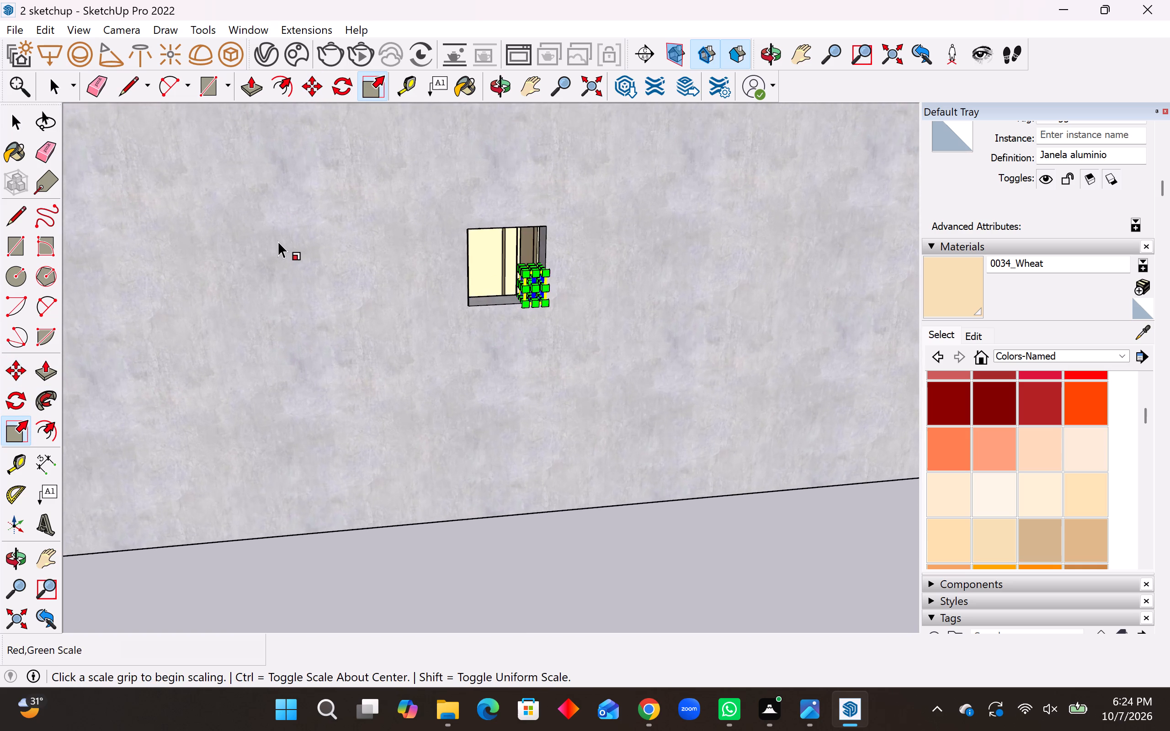
{"action": "scroll", "coordinate": [278, 241], "scroll_direction": "up", "scroll_amount": 4}
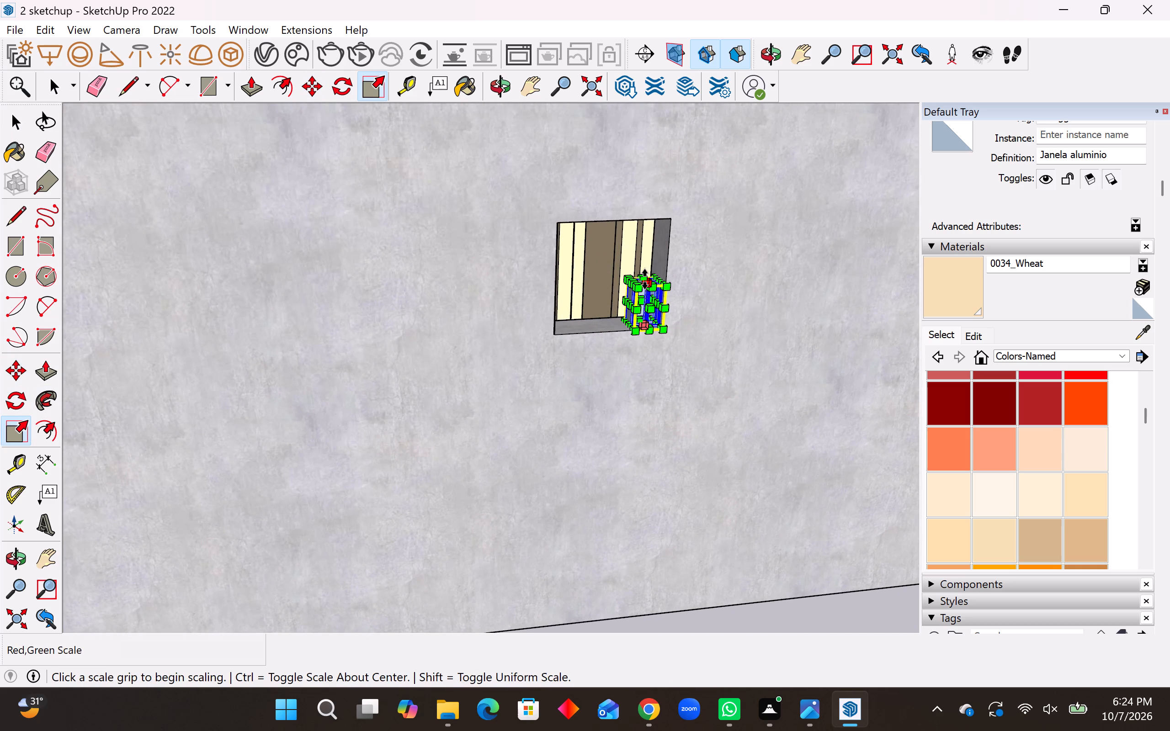
{"action": "left_click", "coordinate": [645, 279]}
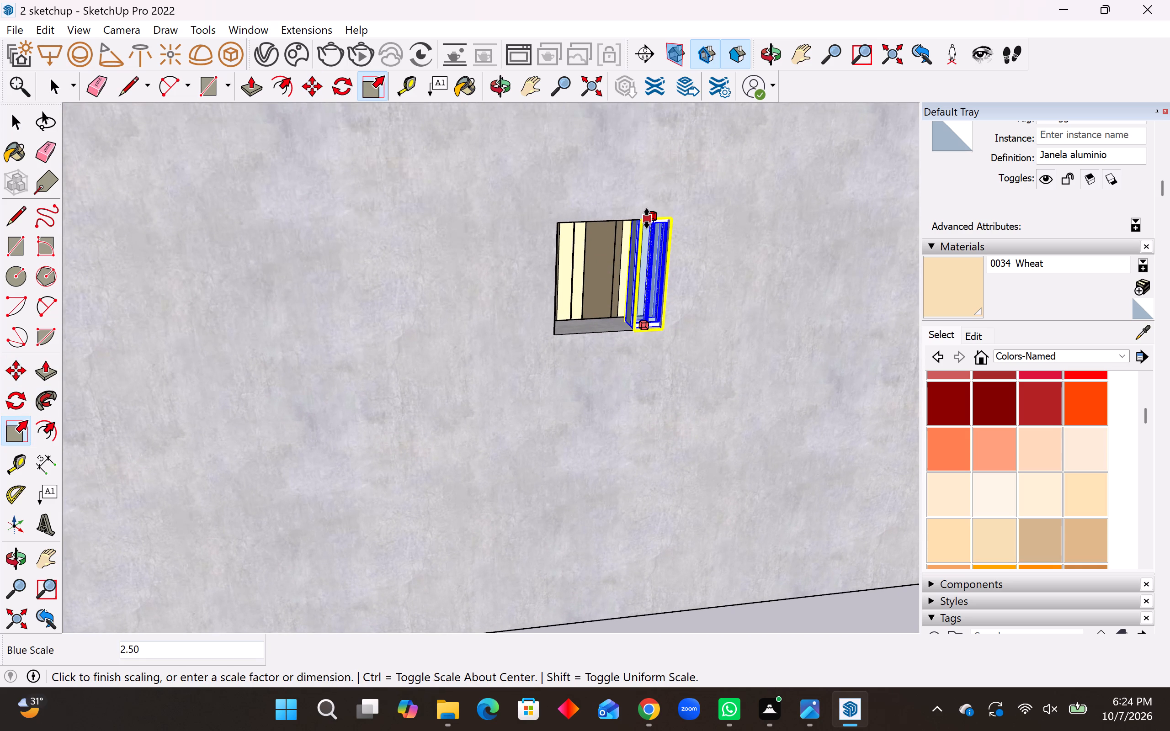
{"action": "left_click", "coordinate": [647, 218]}
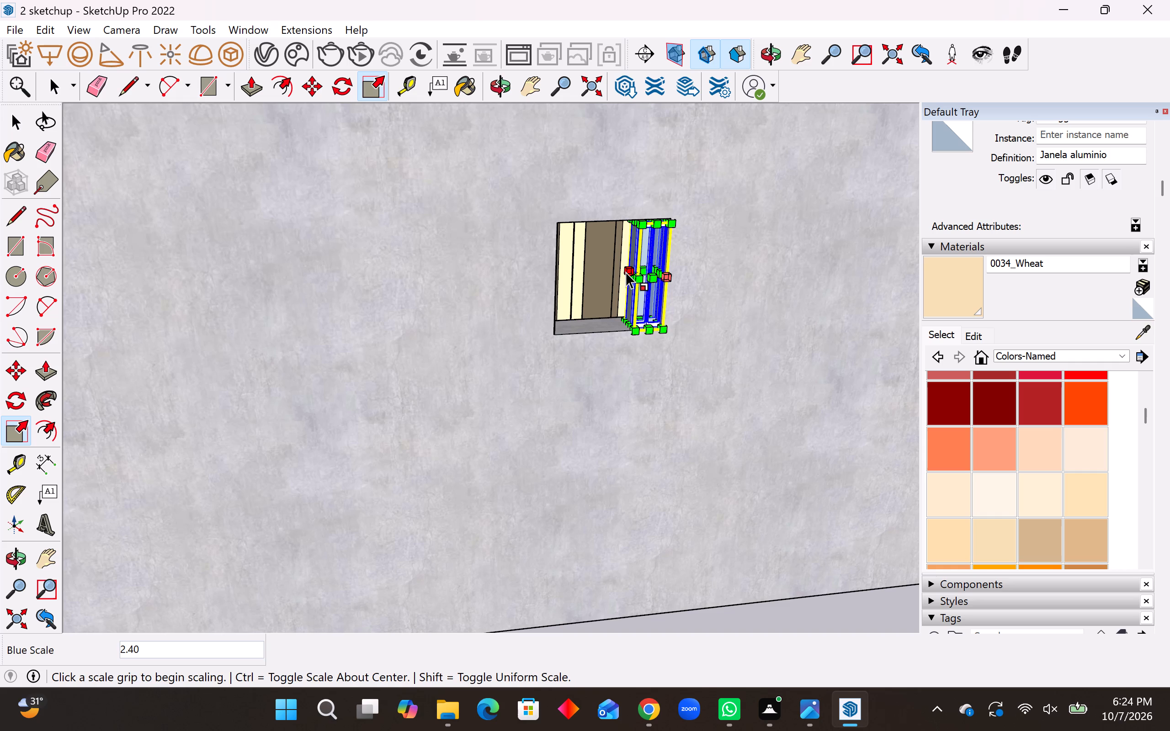
Stretch the window's width to the opening's far side, adjust its height to meet the top edge, and deselect it.
{"action": "left_click", "coordinate": [631, 274]}
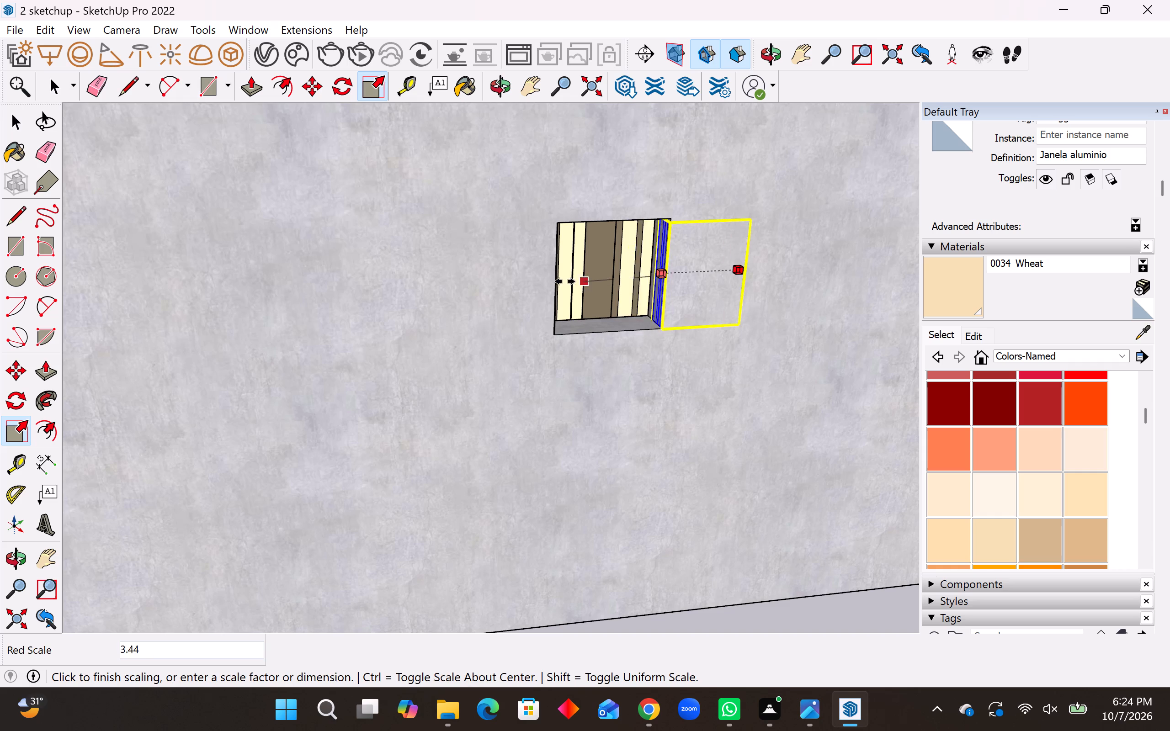
{"action": "left_click", "coordinate": [558, 281]}
{"action": "middle_click_drag", "start_coordinate": [610, 237], "coordinate": [613, 258]}
{"action": "scroll", "coordinate": [615, 248], "scroll_direction": "up", "scroll_amount": 9}
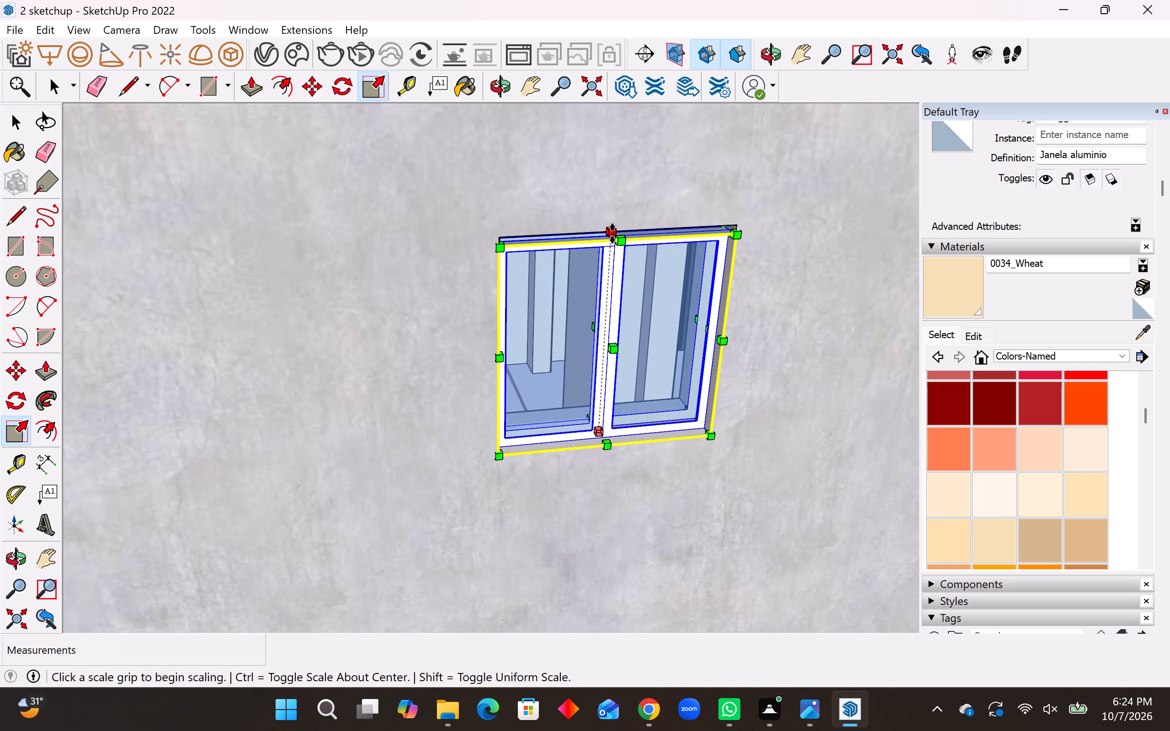
{"action": "left_click", "coordinate": [612, 233]}
{"action": "left_click", "coordinate": [613, 227]}
{"action": "scroll", "coordinate": [549, 359], "scroll_direction": "down", "scroll_amount": 9}
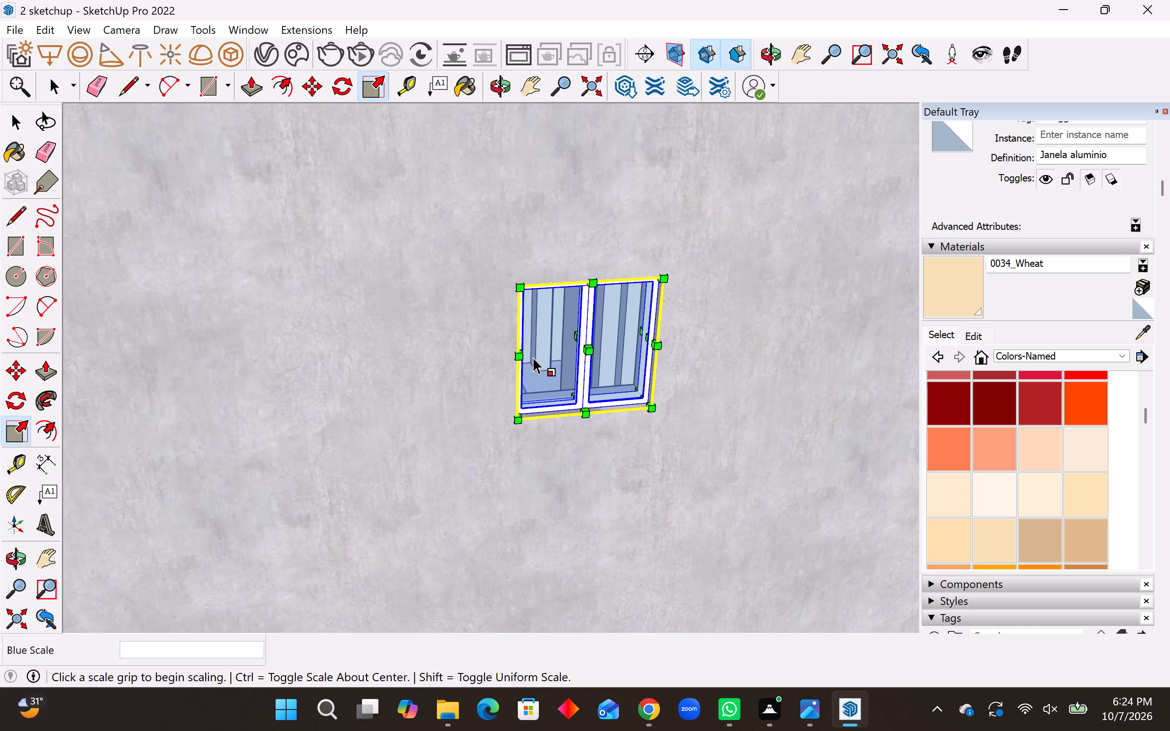
{"action": "key", "text": "space"}
{"action": "scroll", "coordinate": [491, 388], "scroll_direction": "down", "scroll_amount": 20}
{"action": "scroll", "coordinate": [491, 388], "scroll_direction": "down", "scroll_amount": 12}
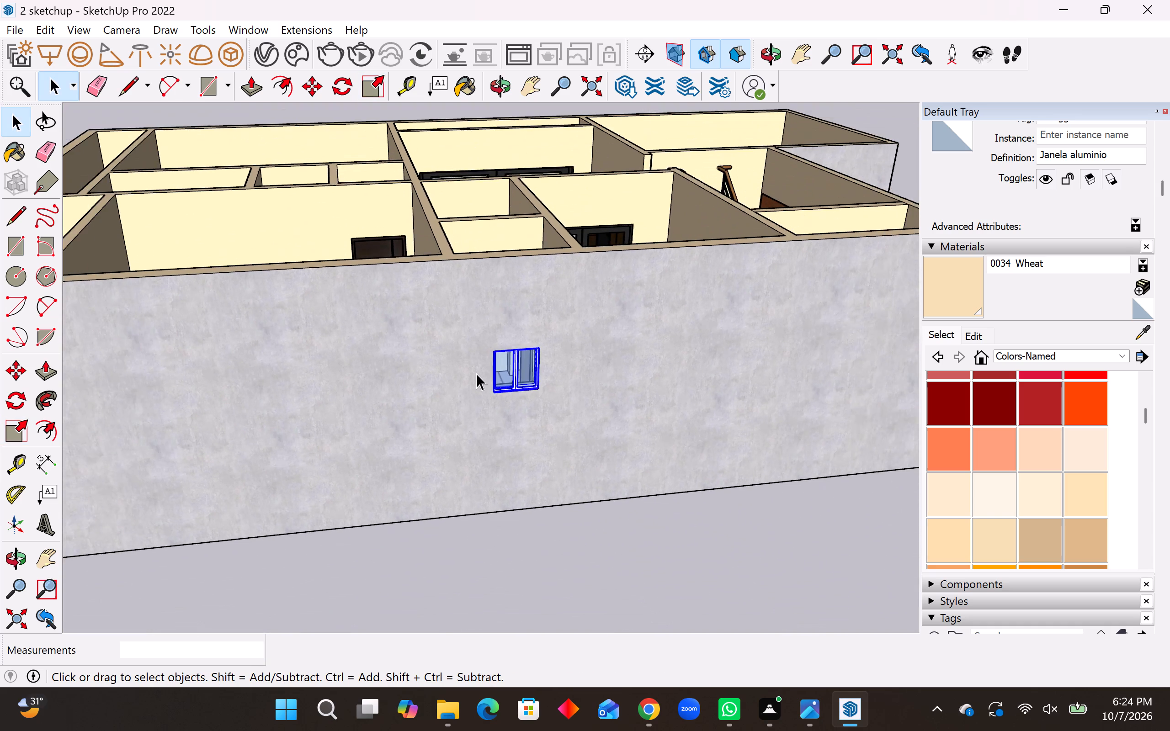
{"action": "scroll", "coordinate": [476, 373], "scroll_direction": "down", "scroll_amount": 3}
{"action": "left_click", "coordinate": [502, 500]}
Examine the whole house from the side and front to check the fitted windows and remaining wall openings.
{"action": "middle_click_drag", "start_coordinate": [520, 442], "coordinate": [506, 532]}
{"action": "scroll", "coordinate": [430, 477], "scroll_direction": "down", "scroll_amount": 6}
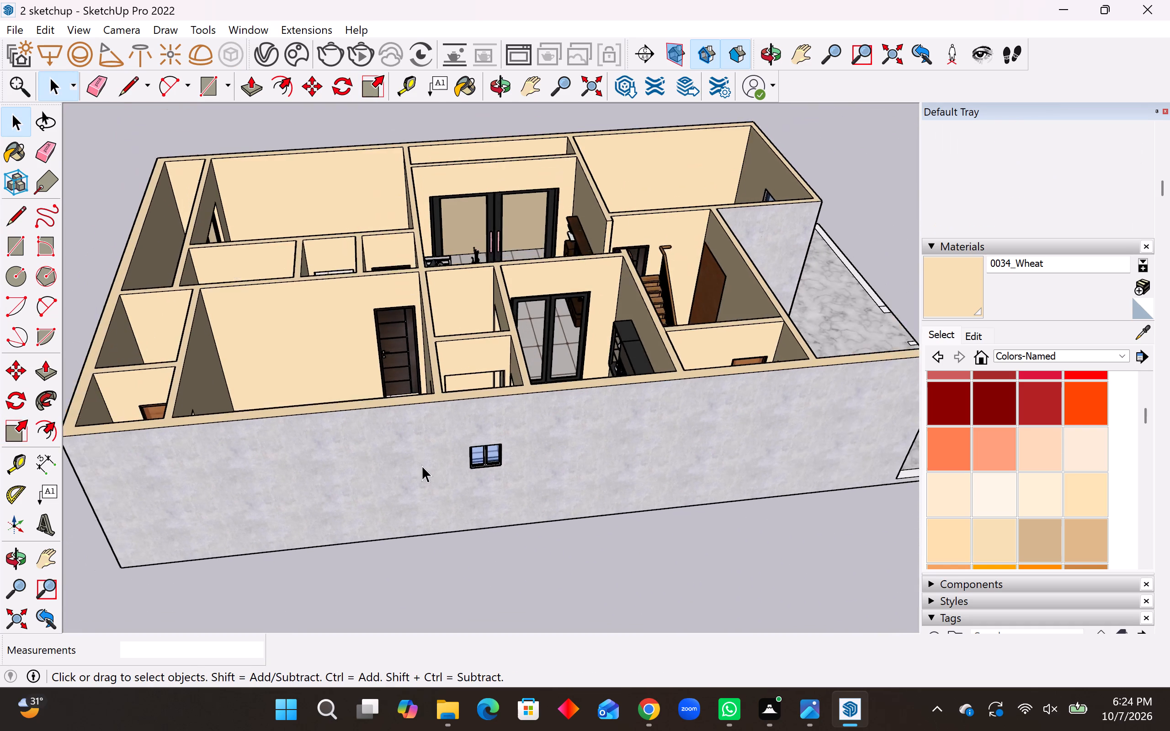
{"action": "scroll", "coordinate": [422, 466], "scroll_direction": "down", "scroll_amount": 20}
{"action": "middle_click_drag", "start_coordinate": [667, 399], "coordinate": [47, 399]}
{"action": "scroll", "coordinate": [68, 397], "scroll_direction": "down", "scroll_amount": 1}
{"action": "scroll", "coordinate": [558, 487], "scroll_direction": "up", "scroll_amount": 5}
{"action": "scroll", "coordinate": [675, 459], "scroll_direction": "down", "scroll_amount": 5}
{"action": "scroll", "coordinate": [415, 523], "scroll_direction": "up", "scroll_amount": 5}
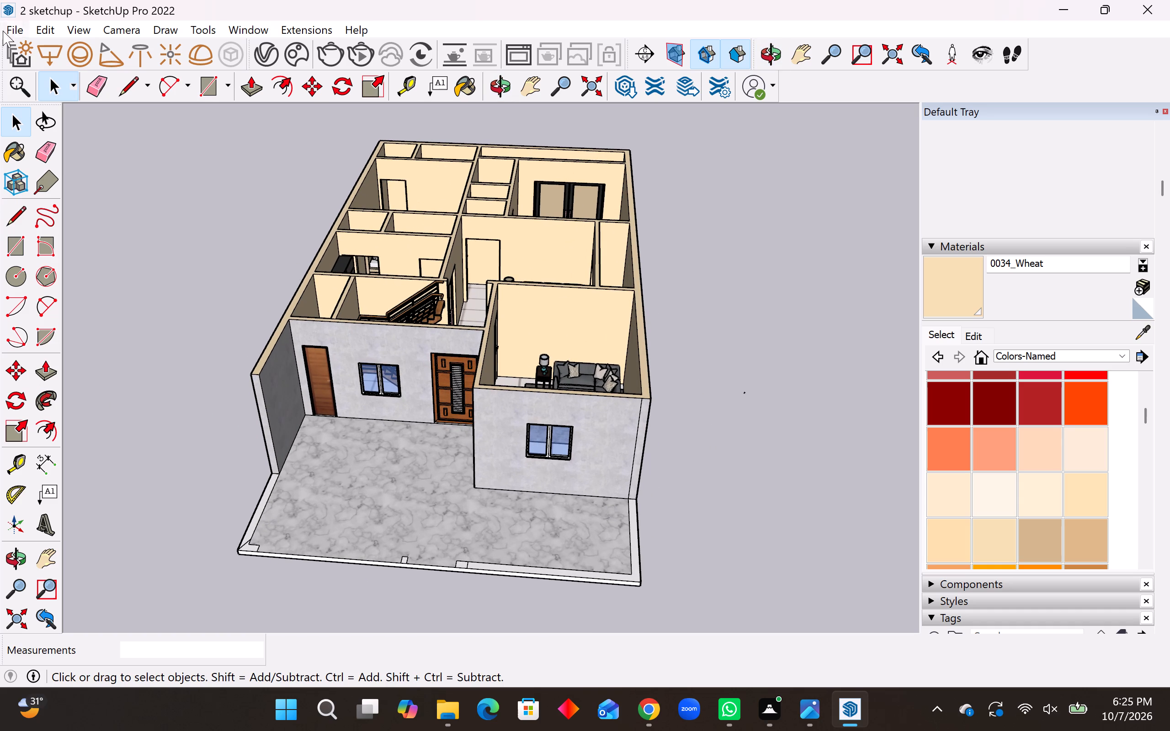
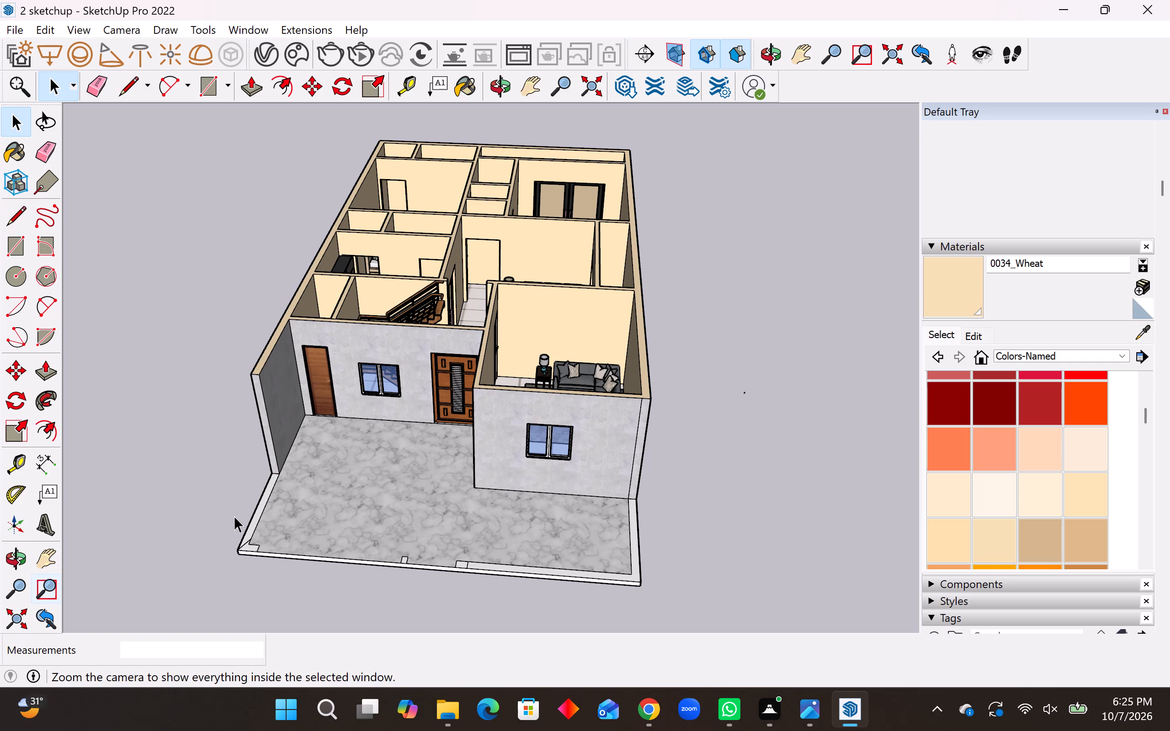
Import the 2016+Honda+Civic+LX+Sedan model from Downloads and place it on the open ground beside the front room.
{"action": "left_click", "coordinate": [11, 33]}
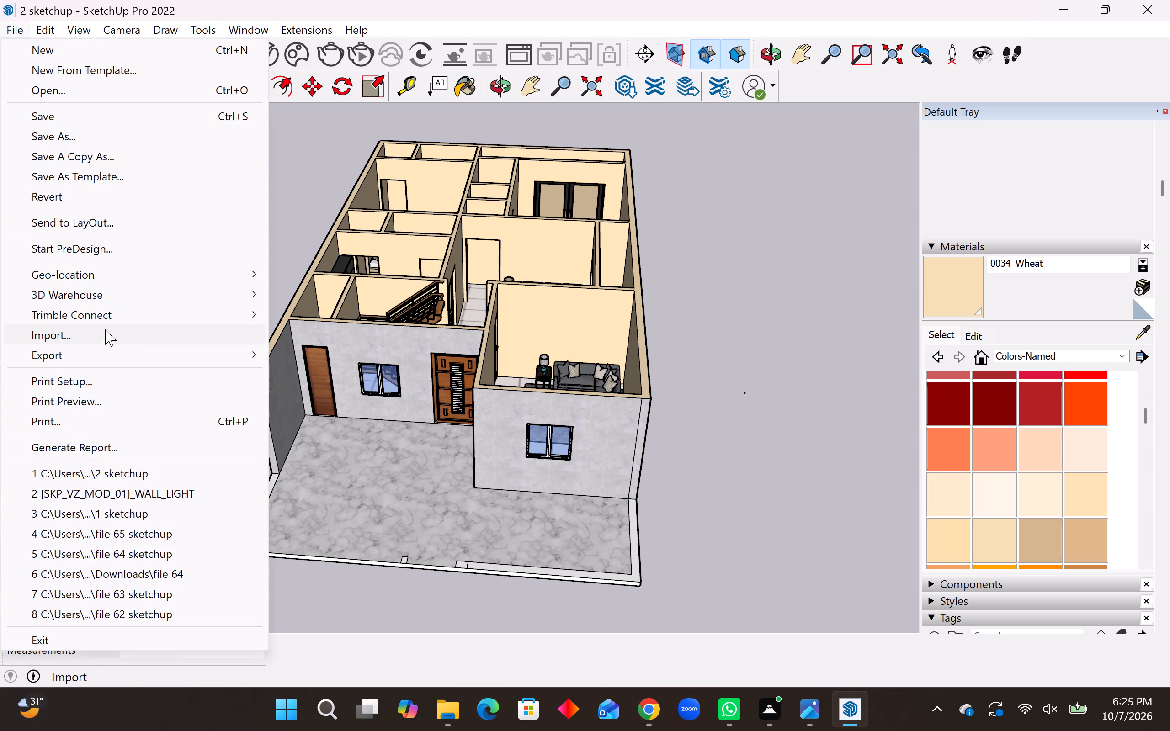
{"action": "left_click", "coordinate": [90, 337]}
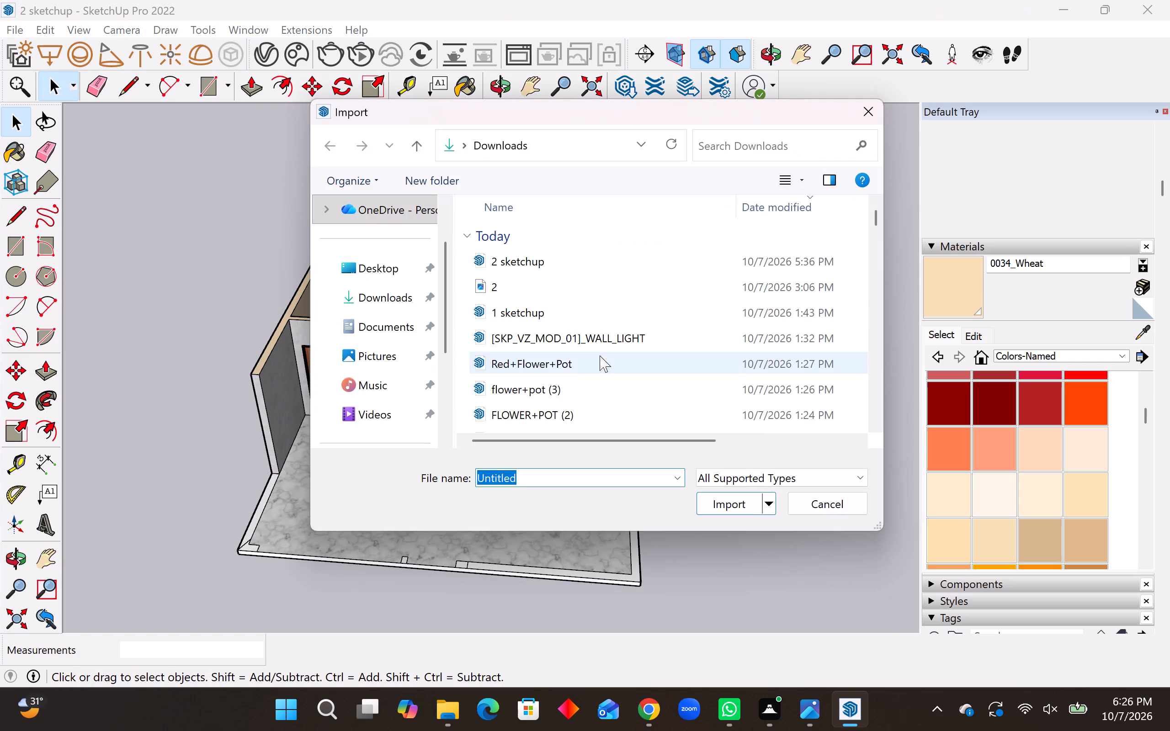
{"action": "scroll", "coordinate": [600, 355], "scroll_direction": "down", "scroll_amount": 6}
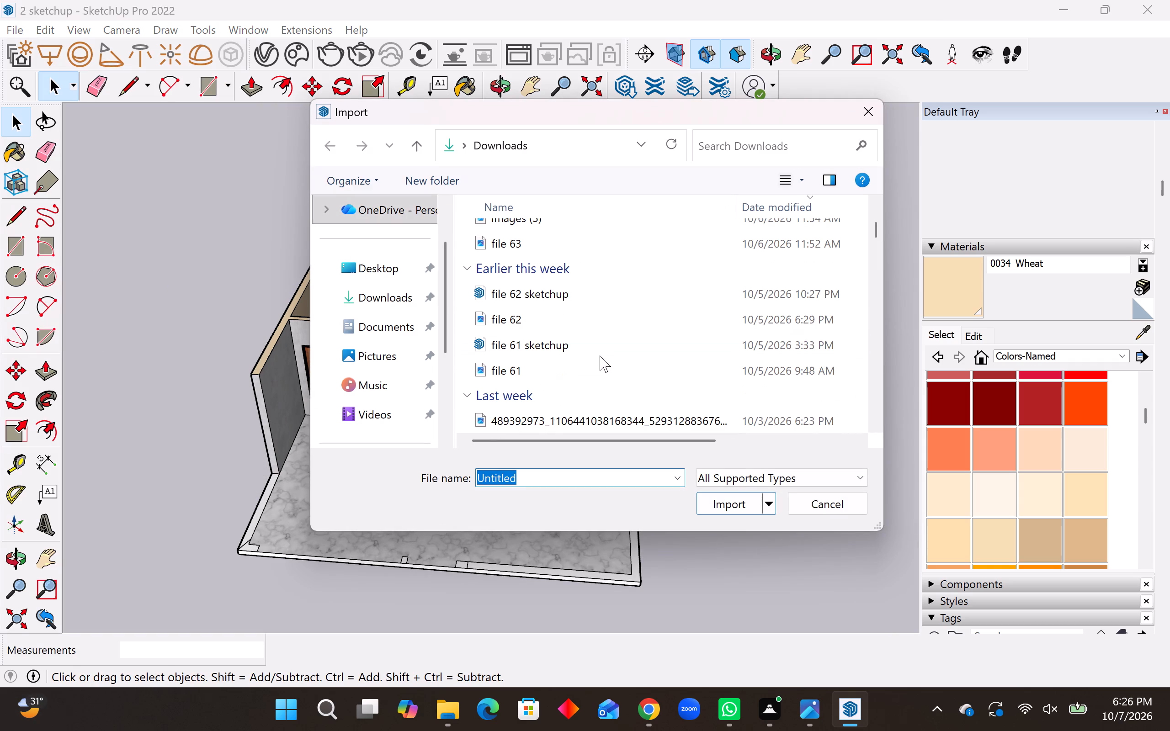
{"action": "scroll", "coordinate": [600, 355], "scroll_direction": "down", "scroll_amount": 4}
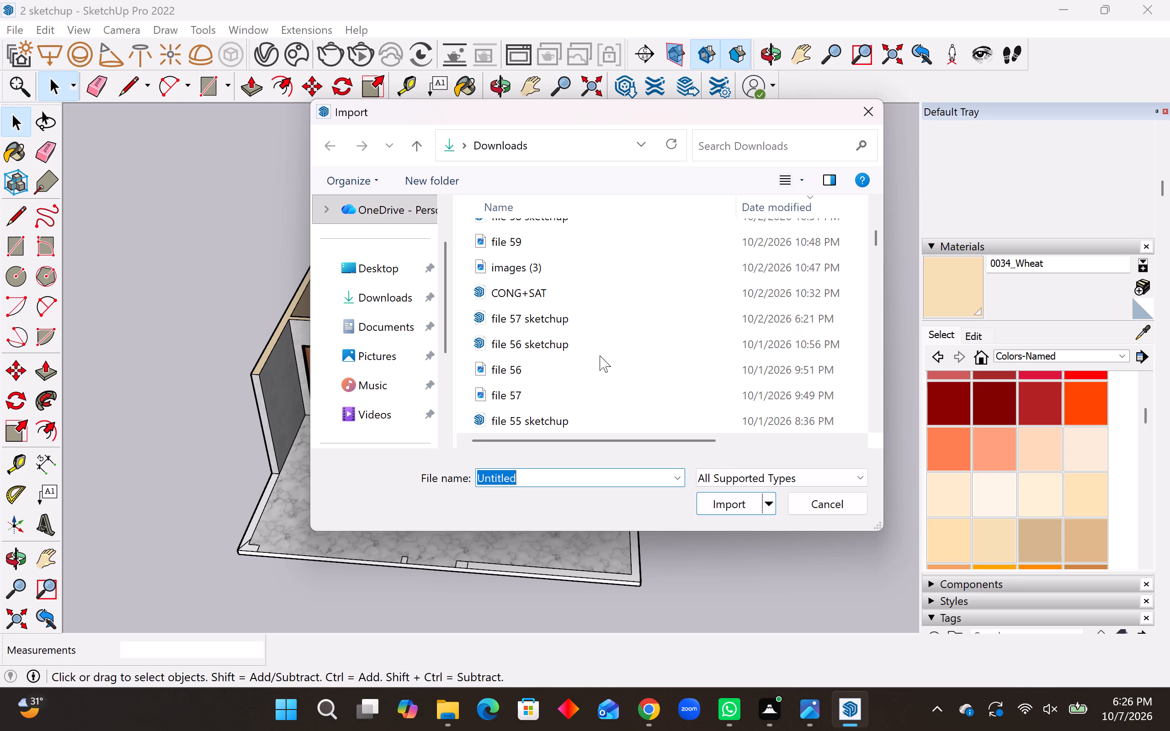
{"action": "scroll", "coordinate": [600, 355], "scroll_direction": "down", "scroll_amount": 6}
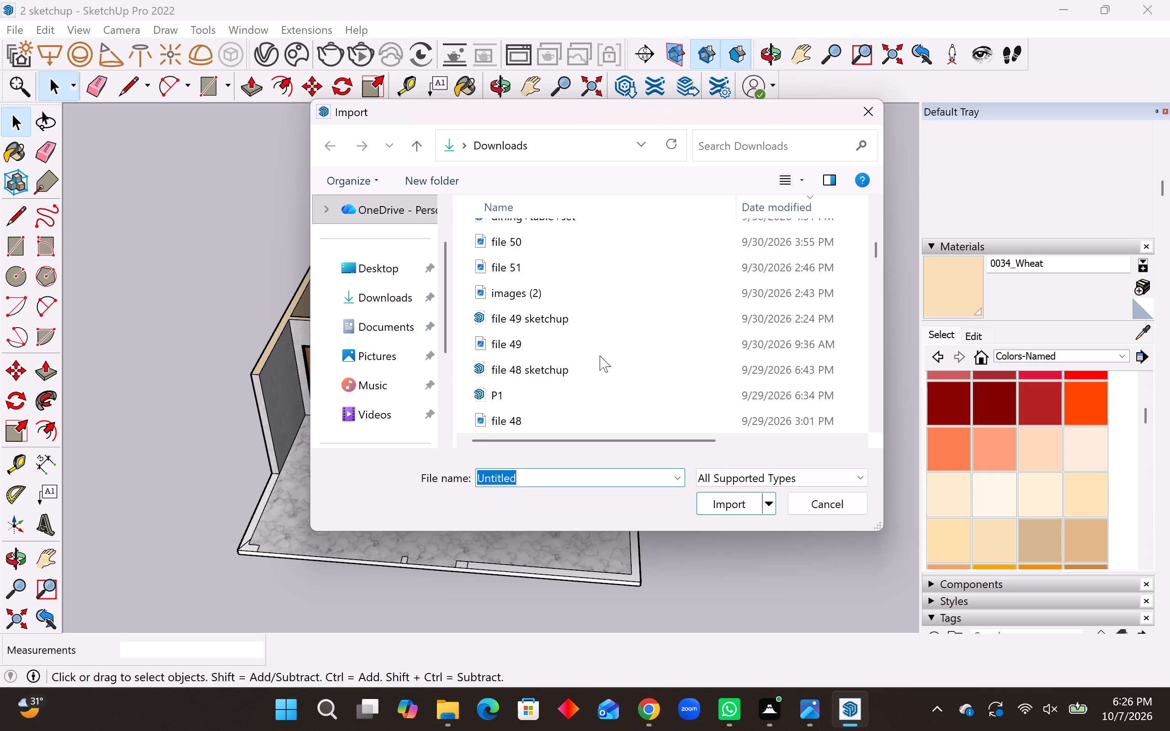
{"action": "scroll", "coordinate": [600, 355], "scroll_direction": "down", "scroll_amount": 5}
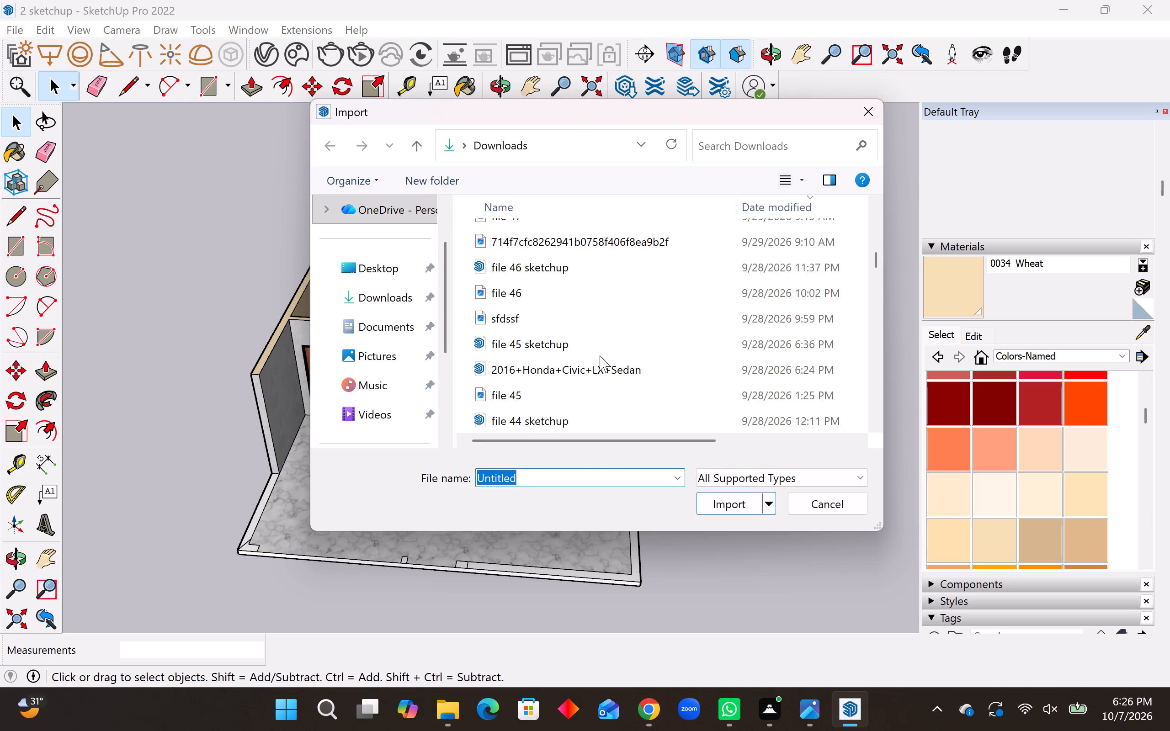
{"action": "left_click", "coordinate": [600, 364]}
{"action": "left_click", "coordinate": [704, 500]}
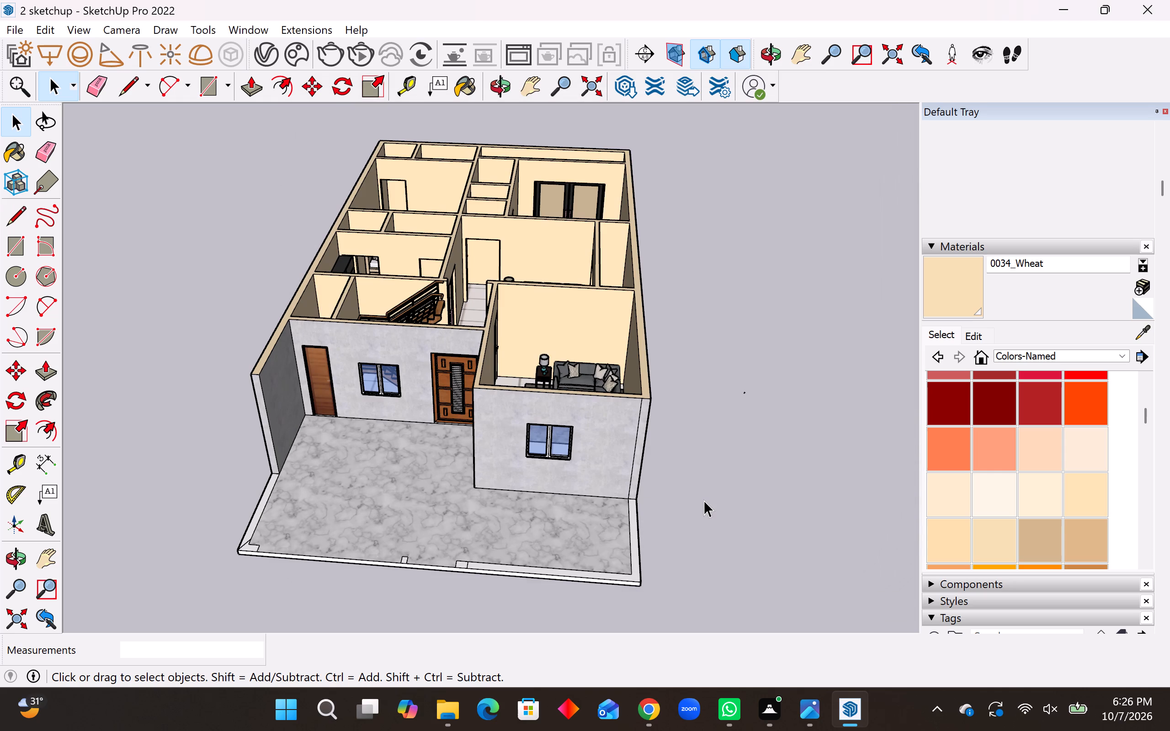
{"action": "left_click", "coordinate": [776, 257]}
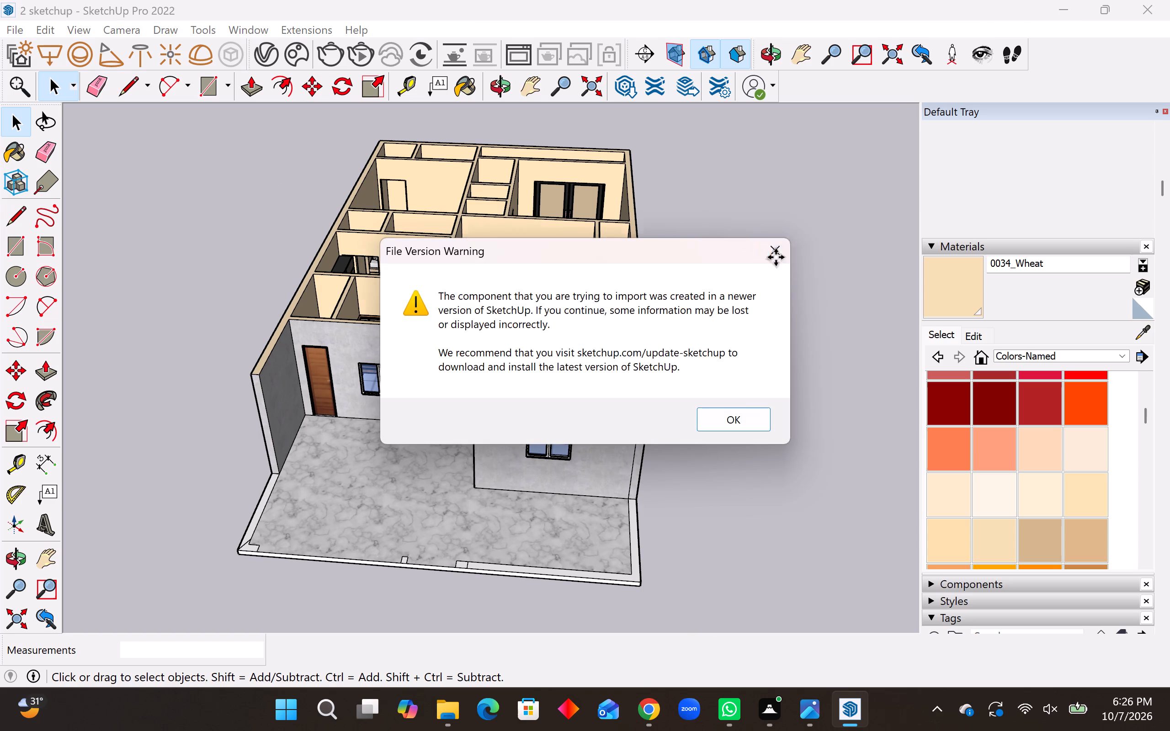
{"action": "left_click", "coordinate": [739, 508]}
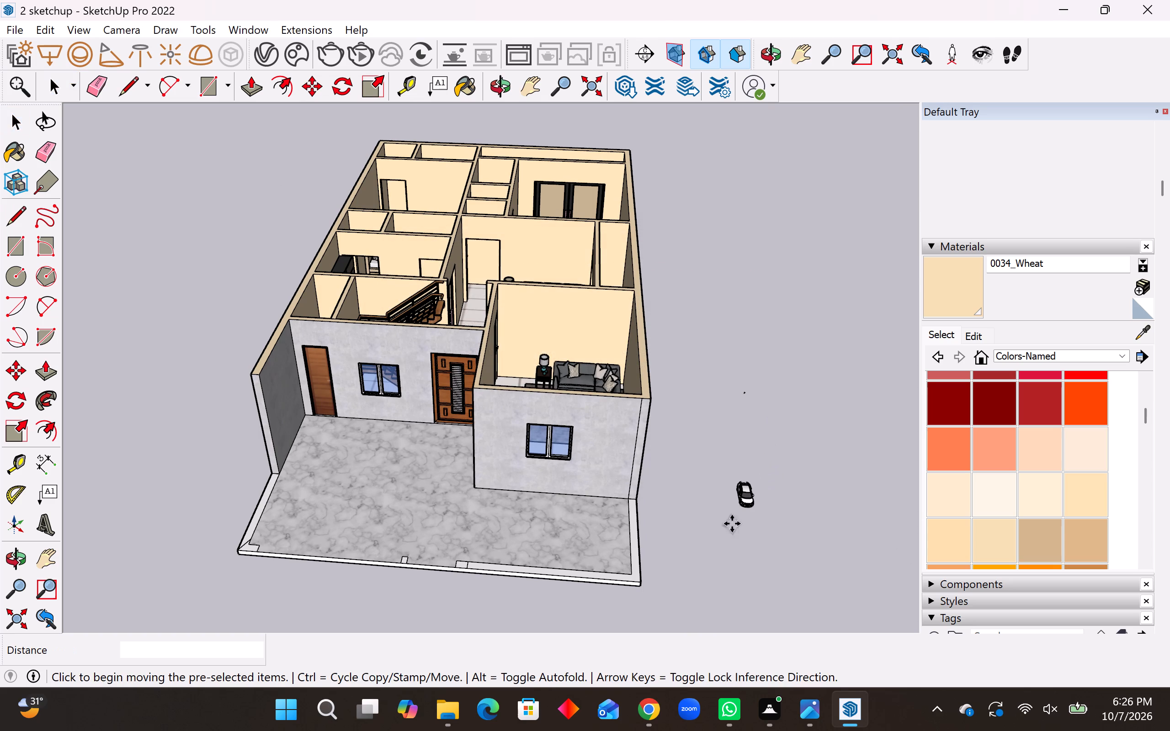
Rotate the imported car 180 degrees on the ground plane about a point near its front porch side.
{"action": "scroll", "coordinate": [755, 538], "scroll_direction": "up", "scroll_amount": 6}
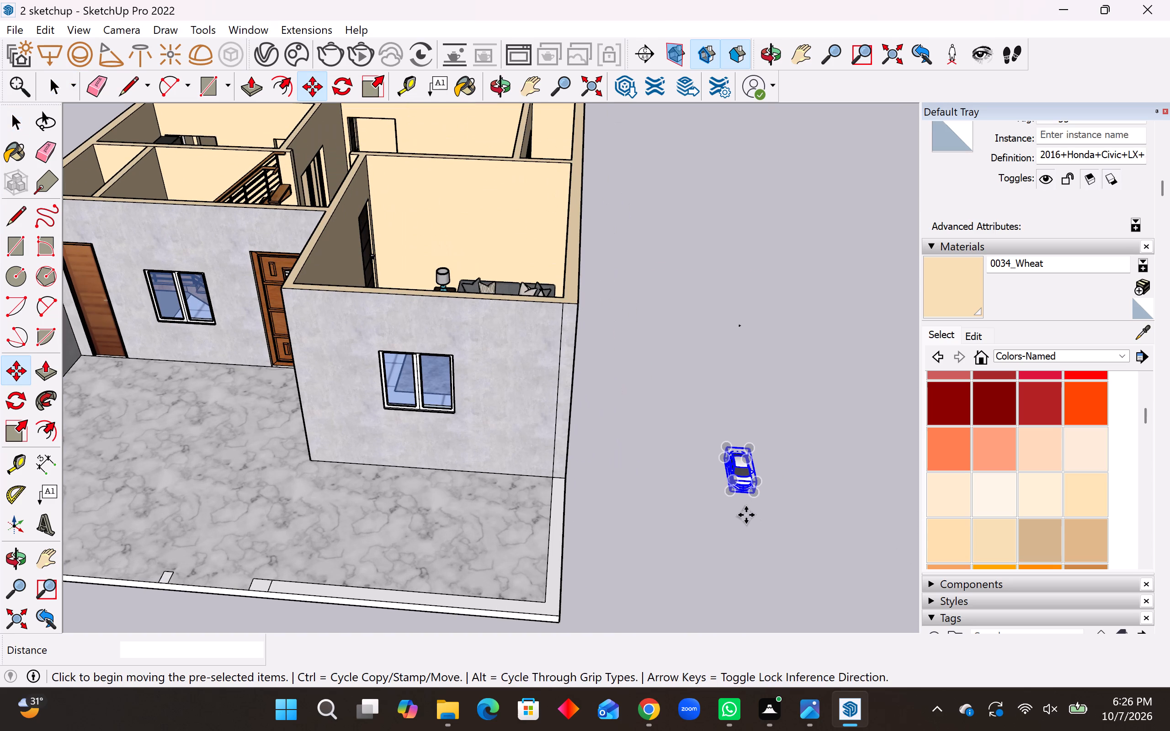
{"action": "key", "text": "m"}
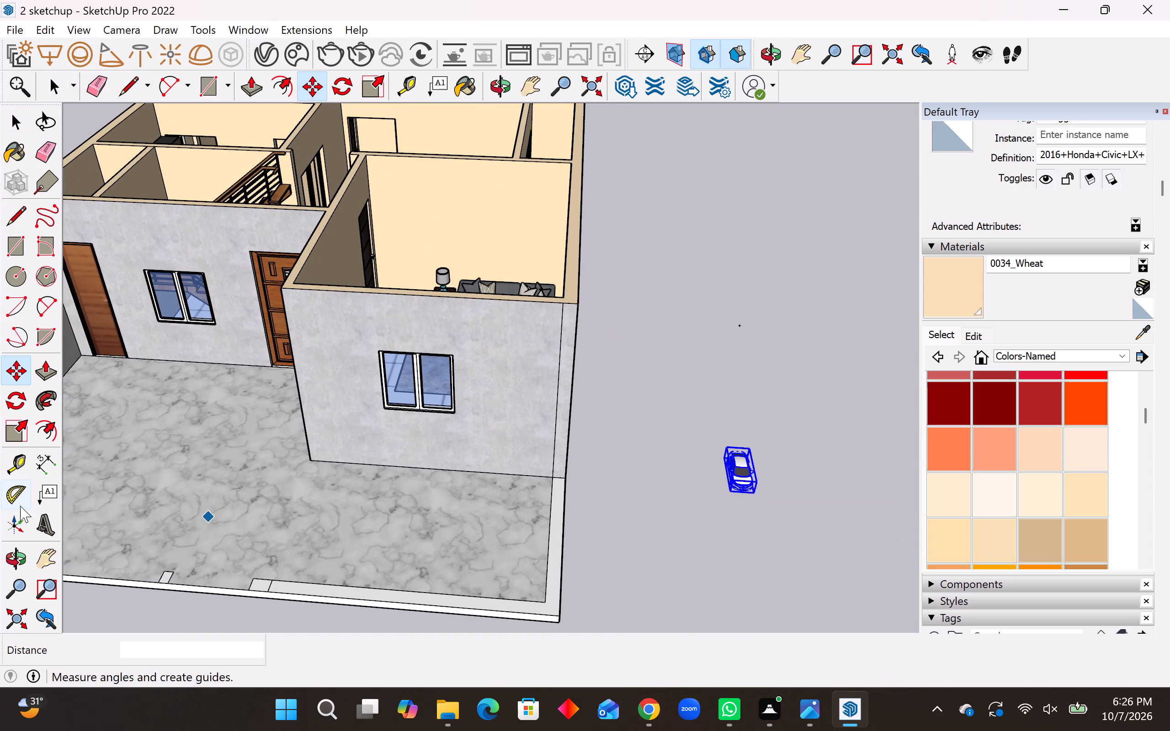
{"action": "left_click", "coordinate": [8, 397]}
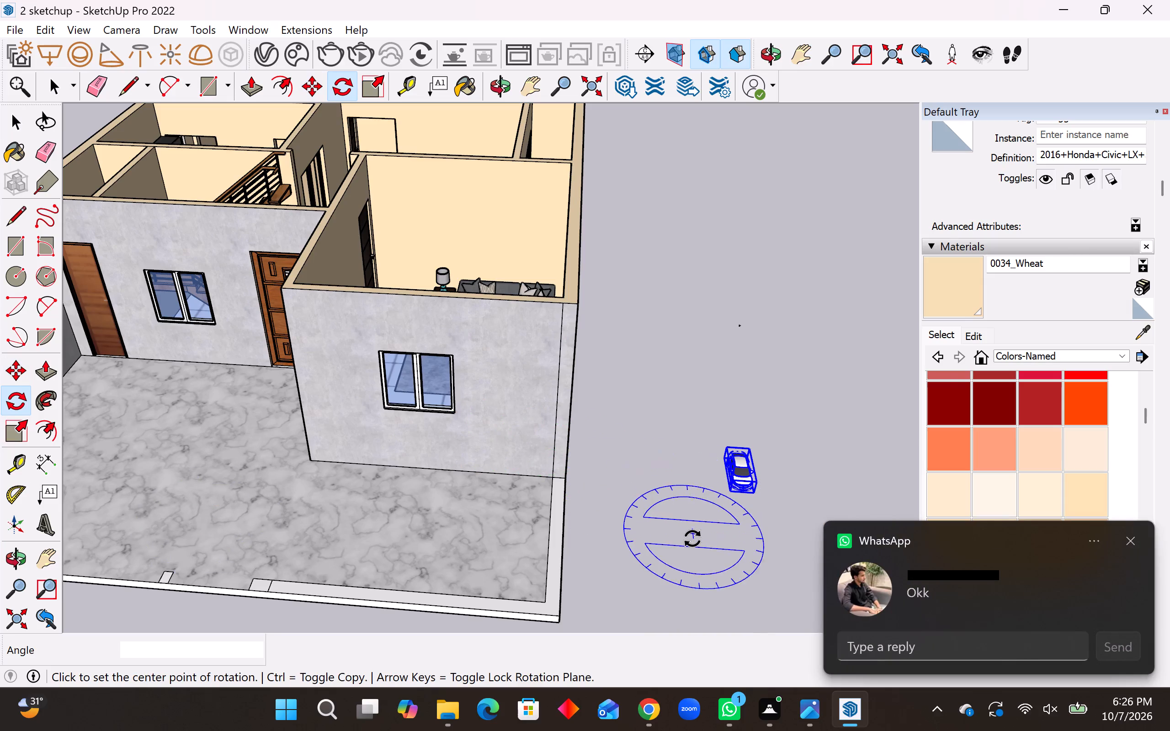
{"action": "left_click", "coordinate": [691, 541]}
{"action": "left_click", "coordinate": [760, 550]}
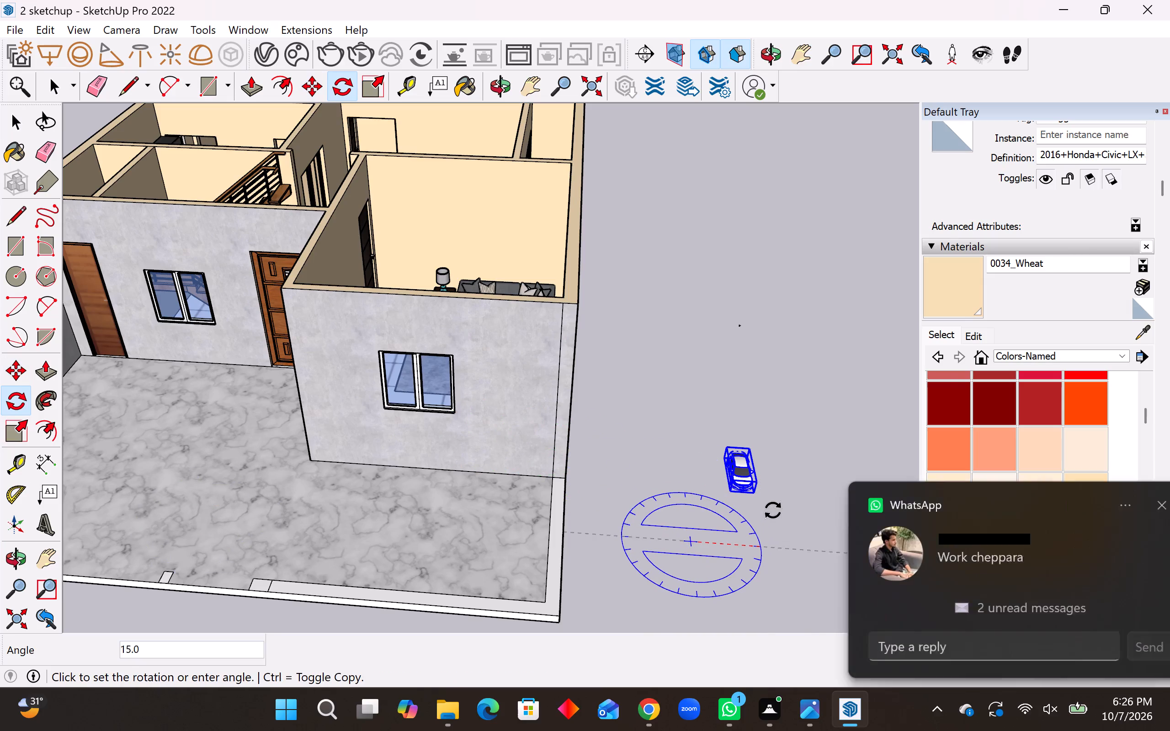
{"action": "left_click", "coordinate": [635, 542]}
Move the car about 33' 1 3/4" onto the marble porch floor, in front of the plain brown door and window.
{"action": "scroll", "coordinate": [647, 429], "scroll_direction": "down", "scroll_amount": 9}
{"action": "scroll", "coordinate": [684, 624], "scroll_direction": "up", "scroll_amount": 4}
{"action": "key", "text": "m"}
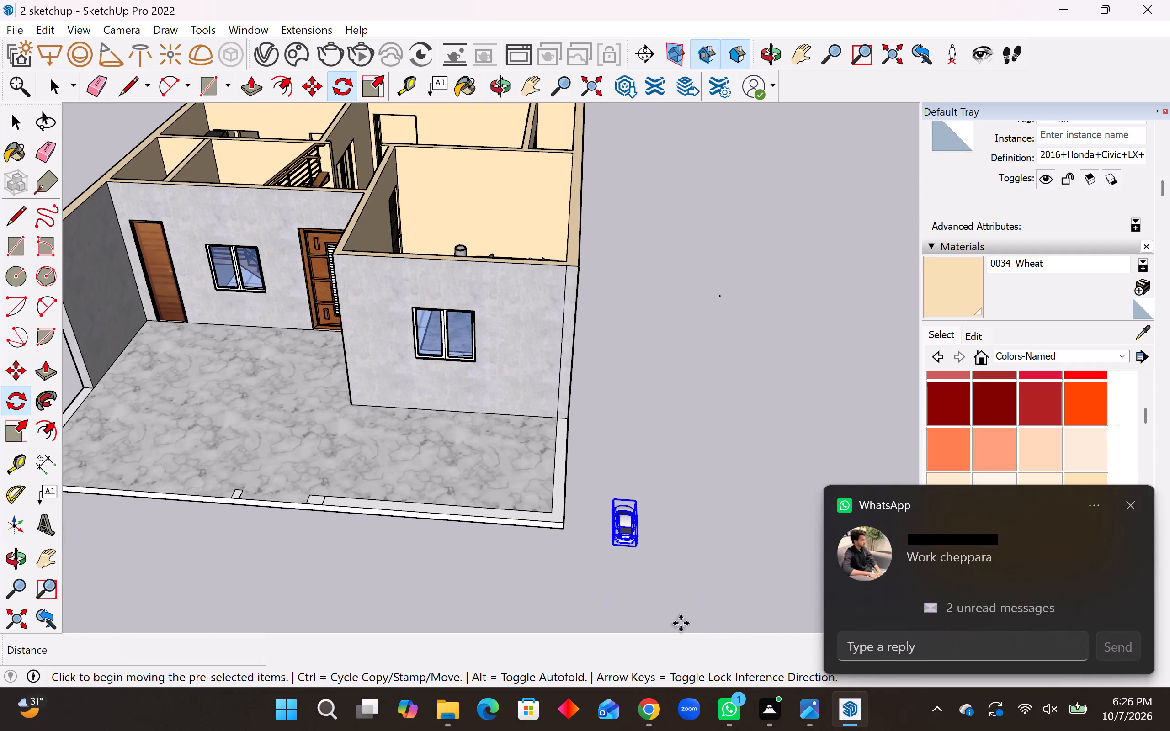
{"action": "scroll", "coordinate": [672, 618], "scroll_direction": "up", "scroll_amount": 11}
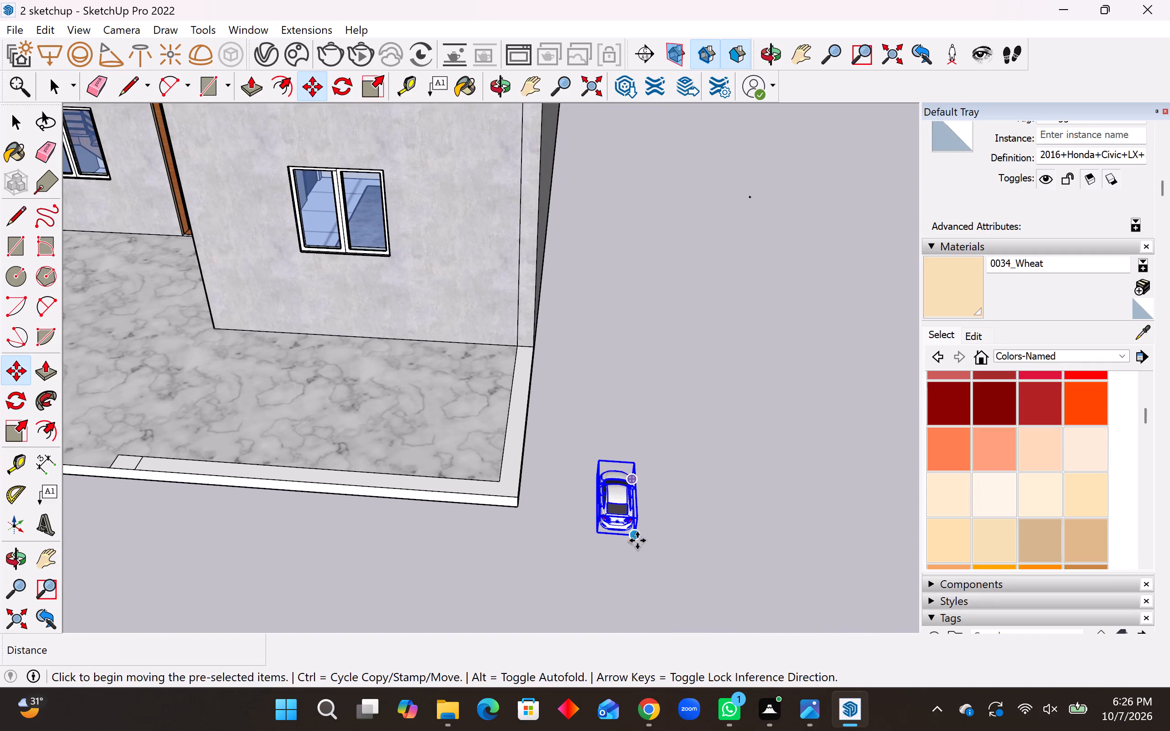
{"action": "left_click", "coordinate": [637, 540]}
{"action": "scroll", "coordinate": [777, 550], "scroll_direction": "down", "scroll_amount": 20}
{"action": "scroll", "coordinate": [777, 550], "scroll_direction": "down", "scroll_amount": 1}
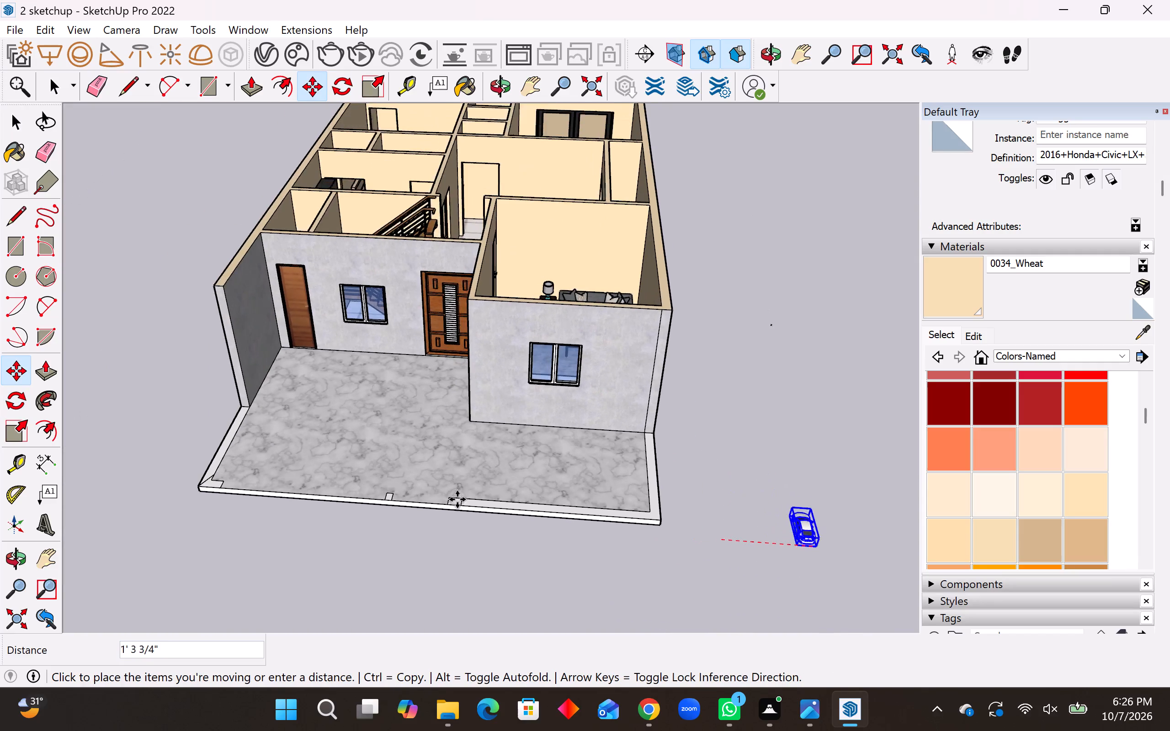
{"action": "scroll", "coordinate": [284, 496], "scroll_direction": "up", "scroll_amount": 8}
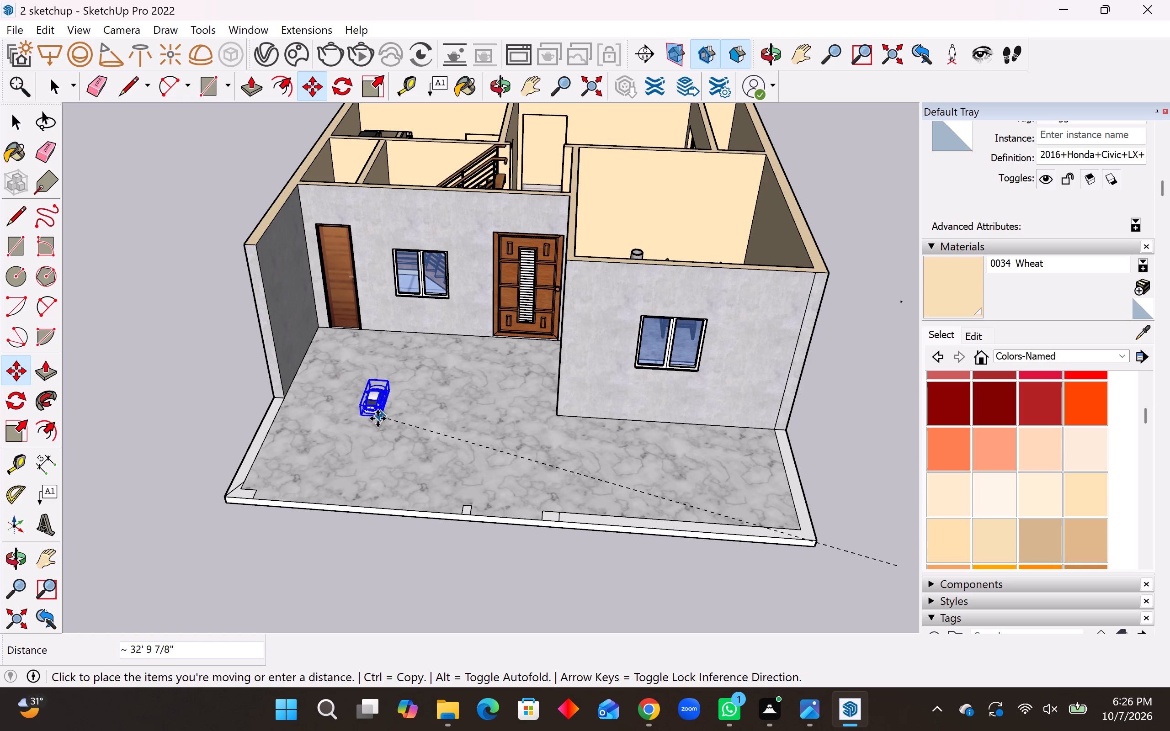
{"action": "left_click", "coordinate": [372, 422]}
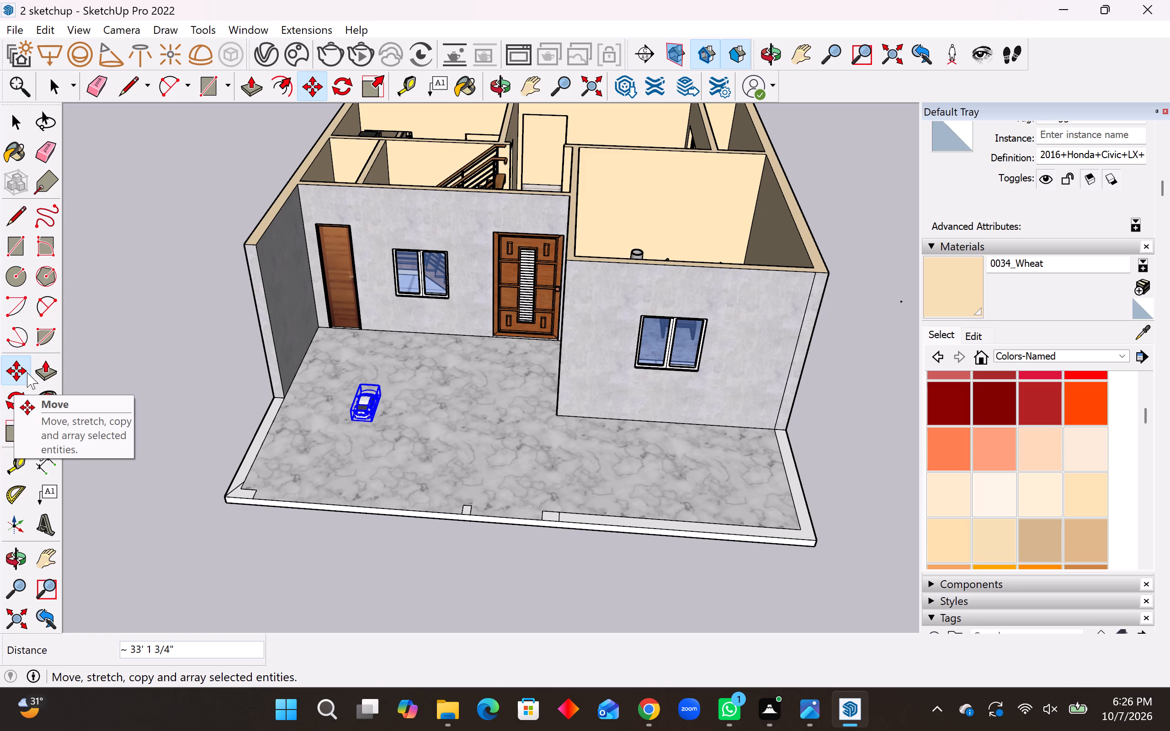
Scale the small car on the porch, lengthening it by 2.50 and widening it by 3.83.
{"action": "left_click", "coordinate": [5, 429]}
{"action": "middle_click_drag", "start_coordinate": [367, 415], "coordinate": [479, 458]}
{"action": "scroll", "coordinate": [448, 486], "scroll_direction": "up", "scroll_amount": 9}
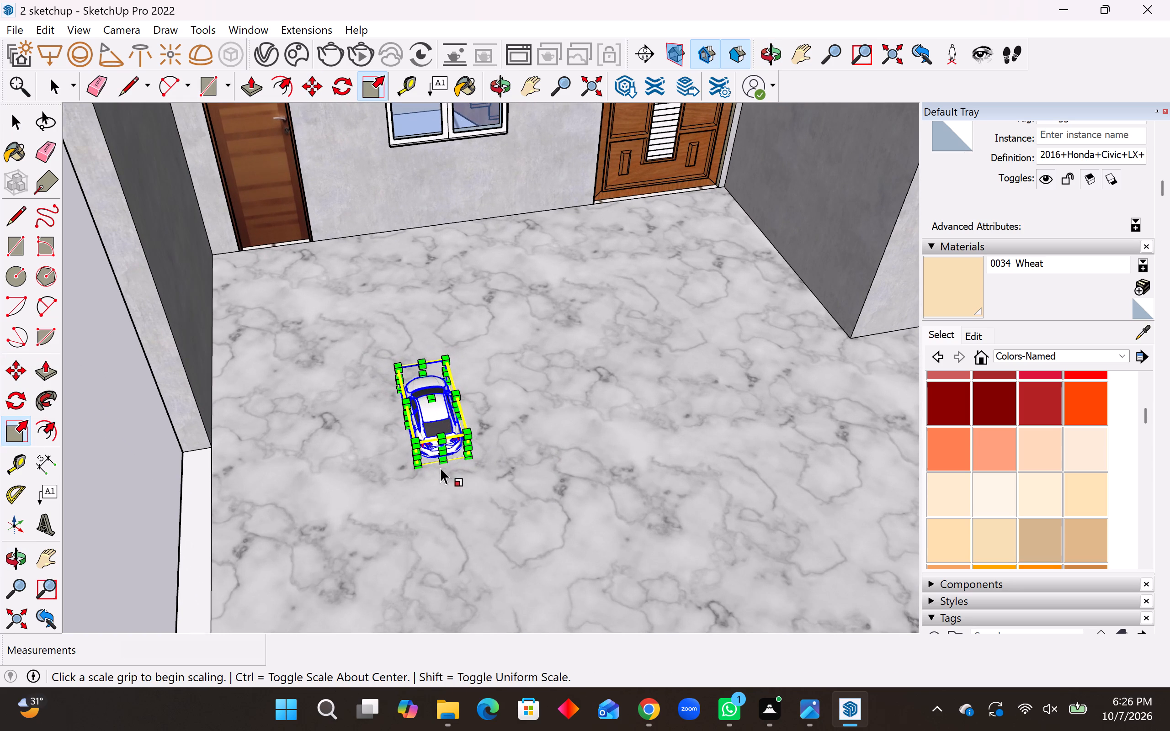
{"action": "left_click", "coordinate": [440, 452]}
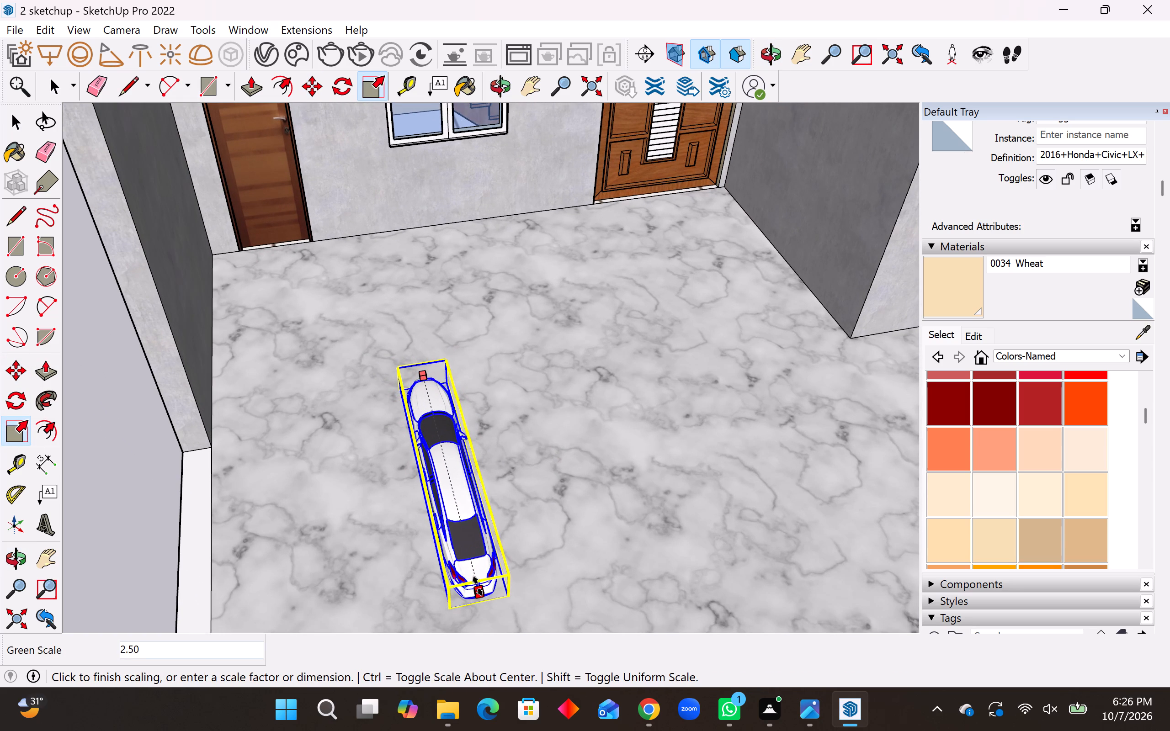
{"action": "left_click", "coordinate": [479, 595]}
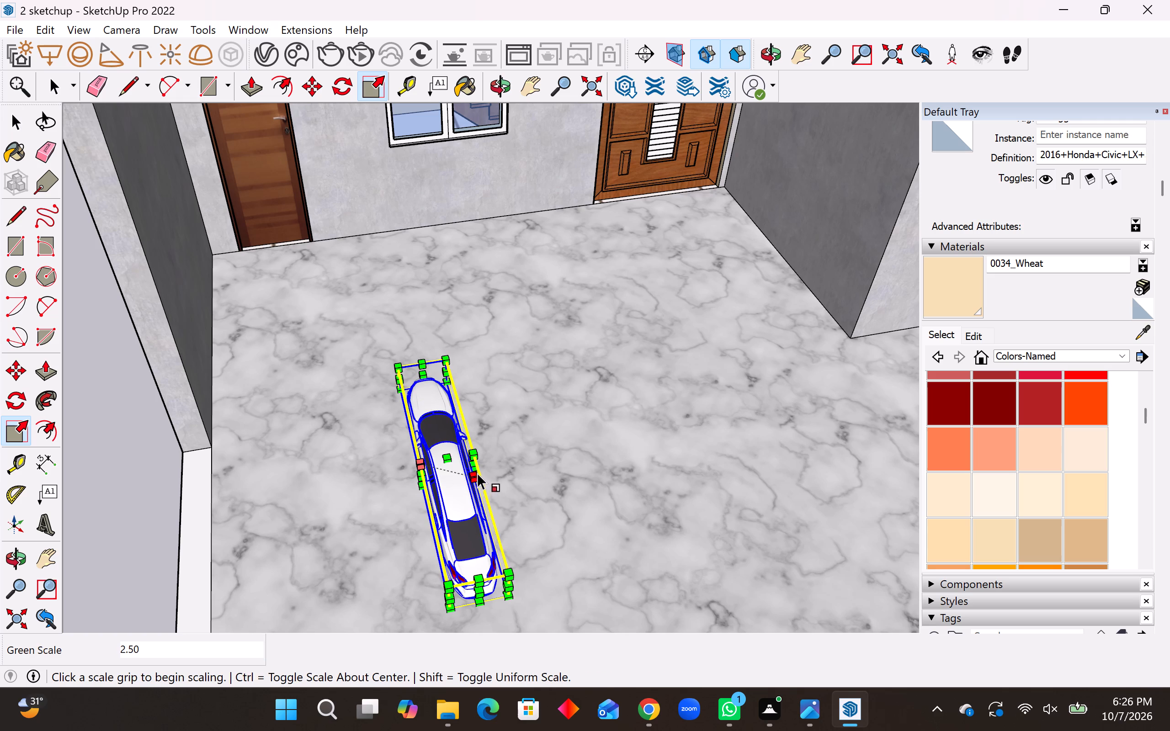
{"action": "left_click", "coordinate": [474, 465]}
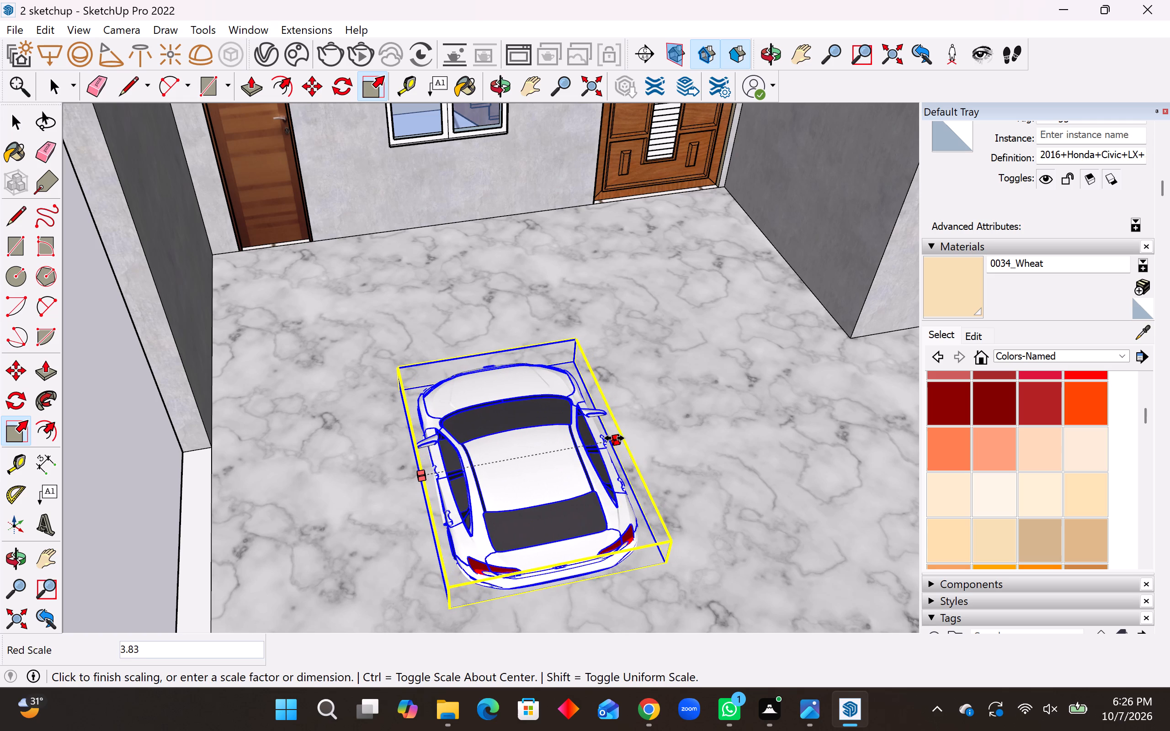
{"action": "left_click", "coordinate": [614, 438]}
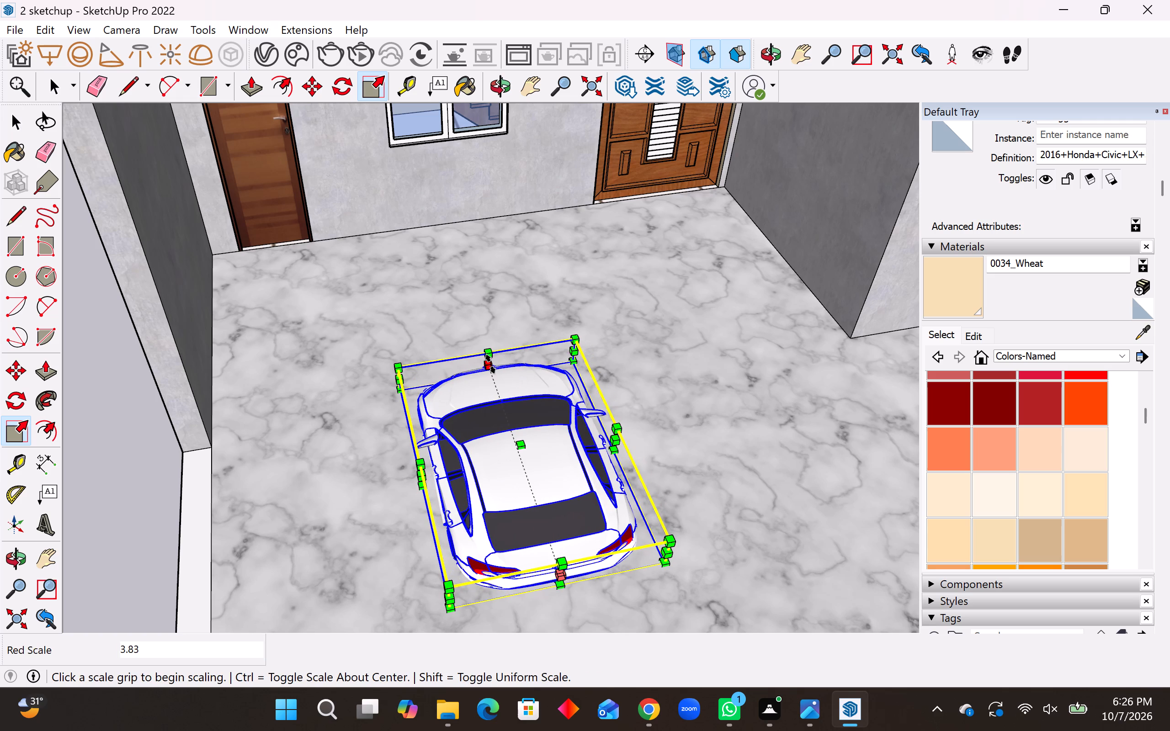
Enlarge the car further, scaling its length by 1.56 toward the house, its width by 1.32, and its length by 1.16 toward the porch edge.
{"action": "left_click", "coordinate": [490, 364]}
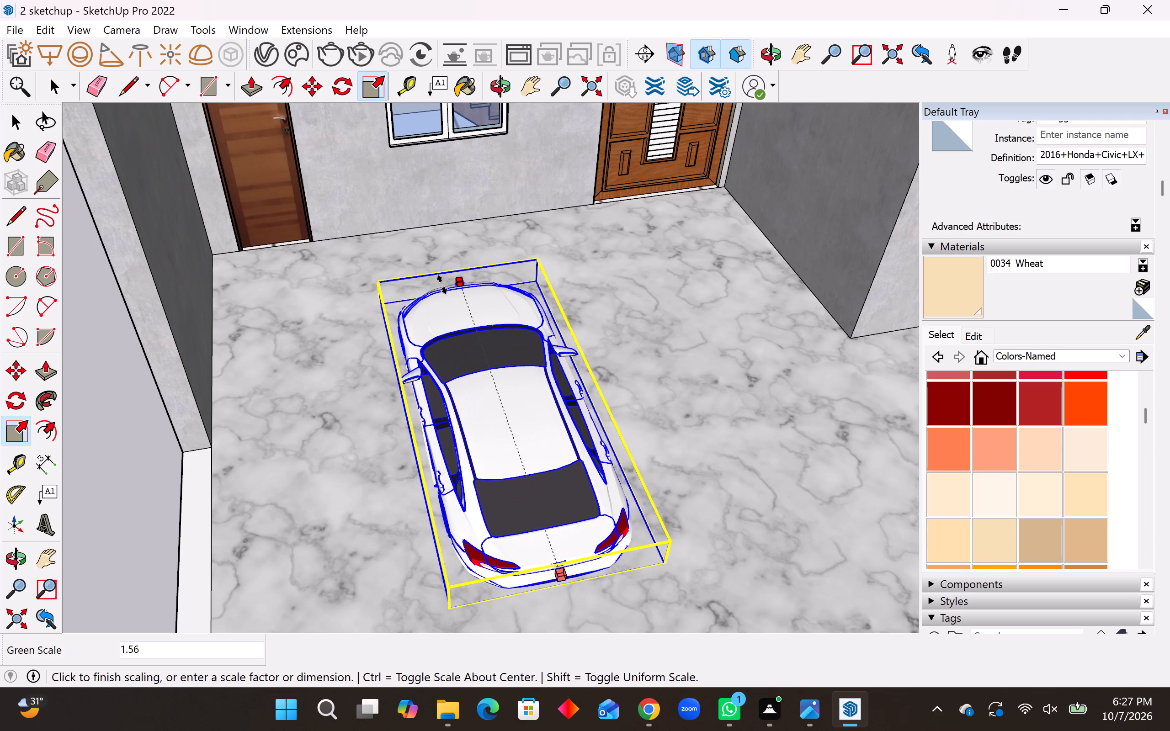
{"action": "left_click", "coordinate": [442, 284]}
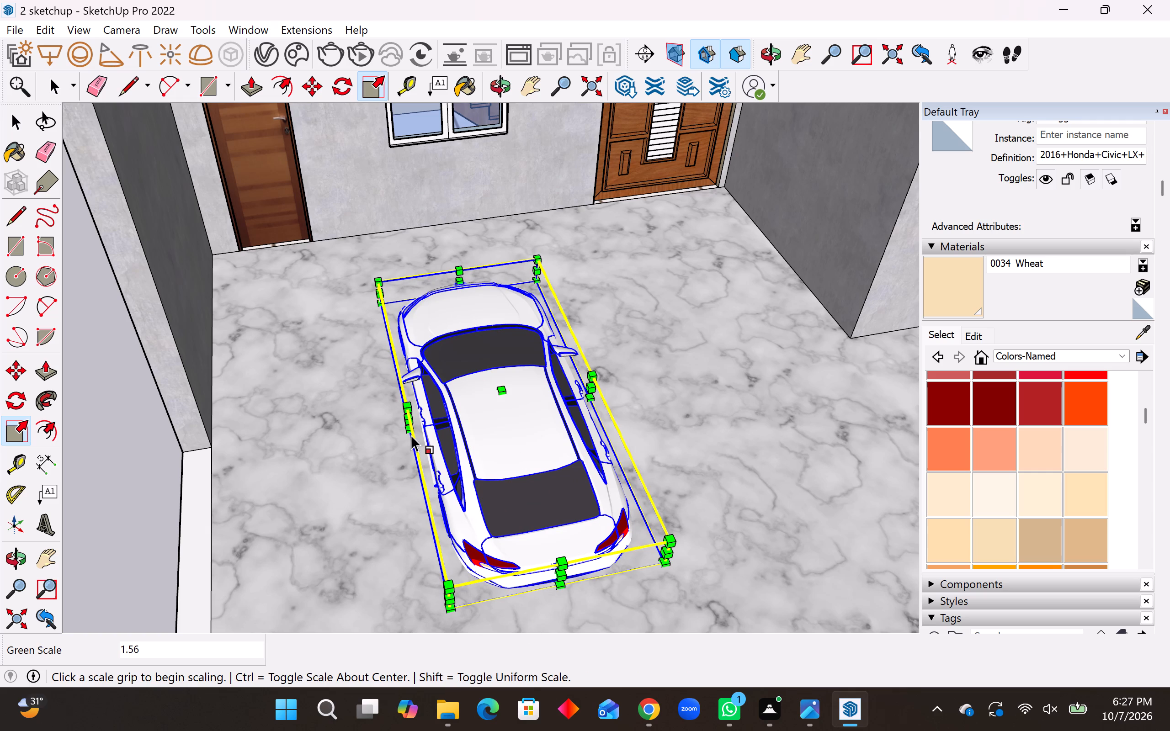
{"action": "left_click", "coordinate": [406, 416]}
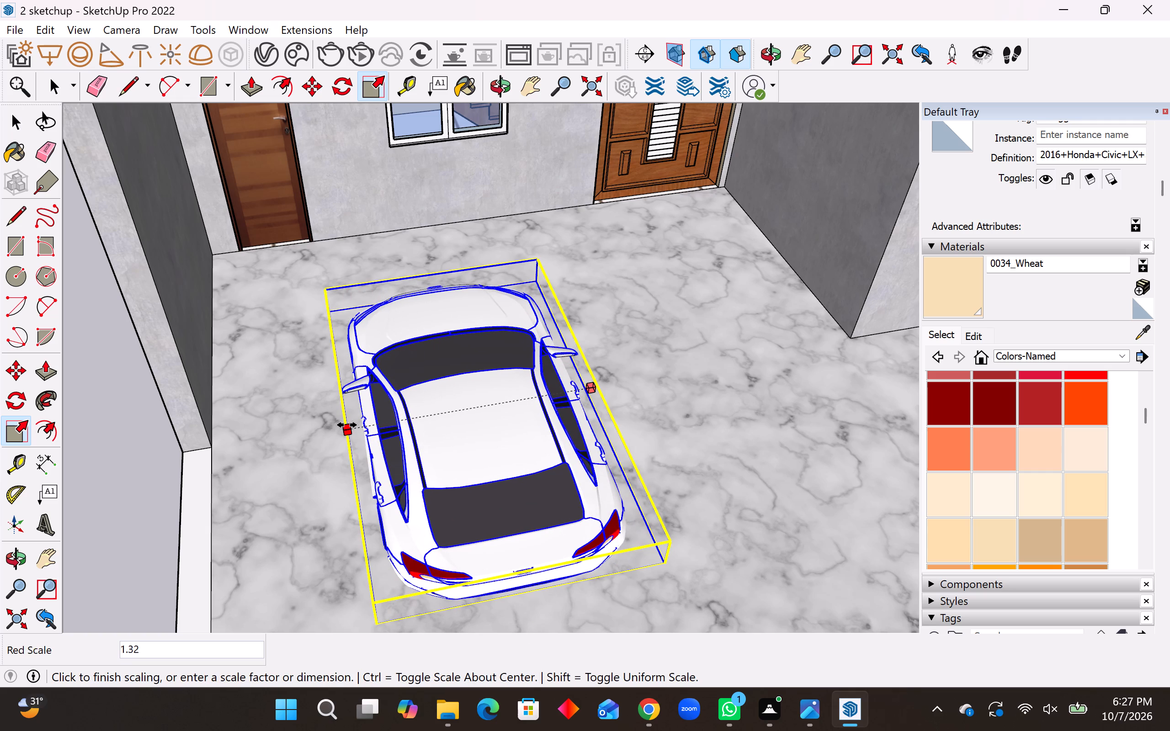
{"action": "left_click", "coordinate": [346, 432]}
{"action": "left_click", "coordinate": [527, 582]}
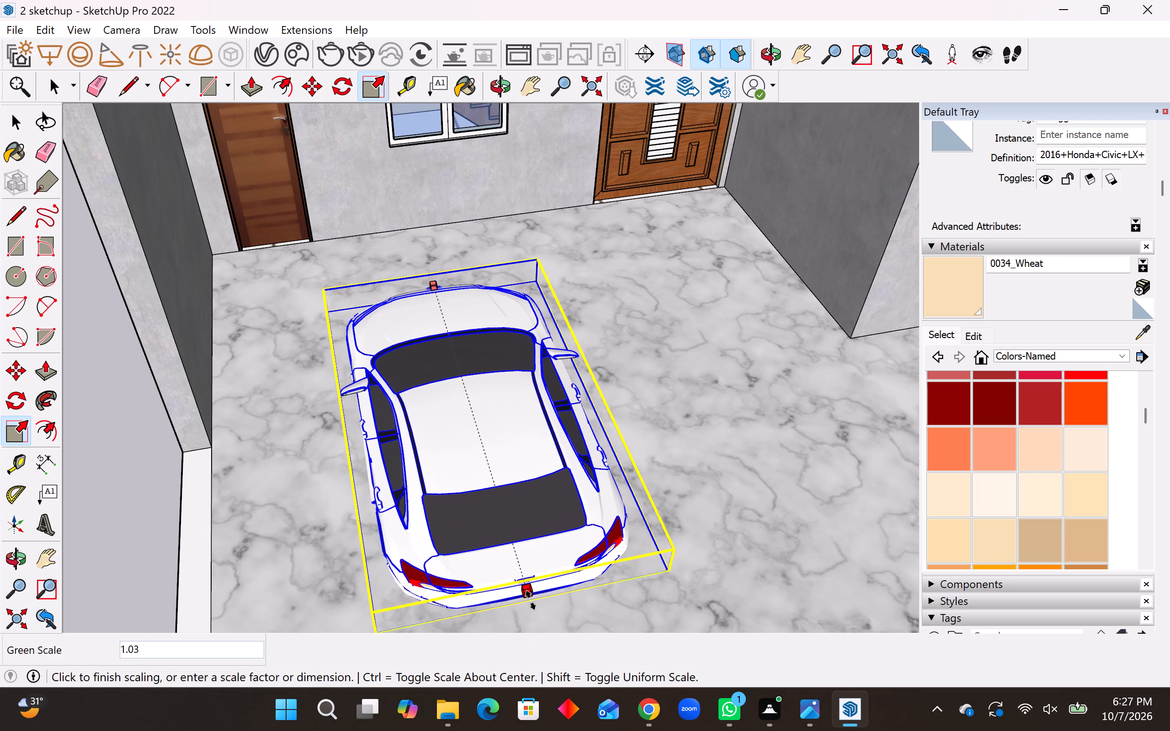
{"action": "left_click", "coordinate": [548, 653]}
{"action": "scroll", "coordinate": [479, 450], "scroll_direction": "down", "scroll_amount": 5}
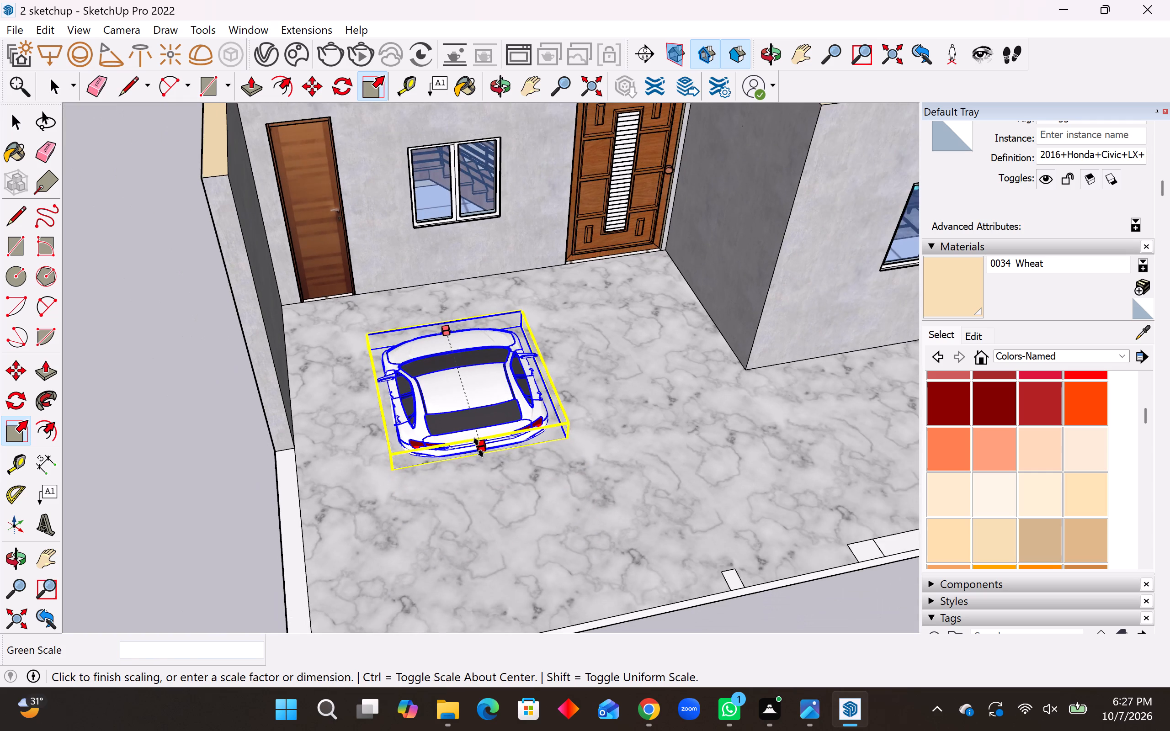
{"action": "scroll", "coordinate": [479, 448], "scroll_direction": "down", "scroll_amount": 2}
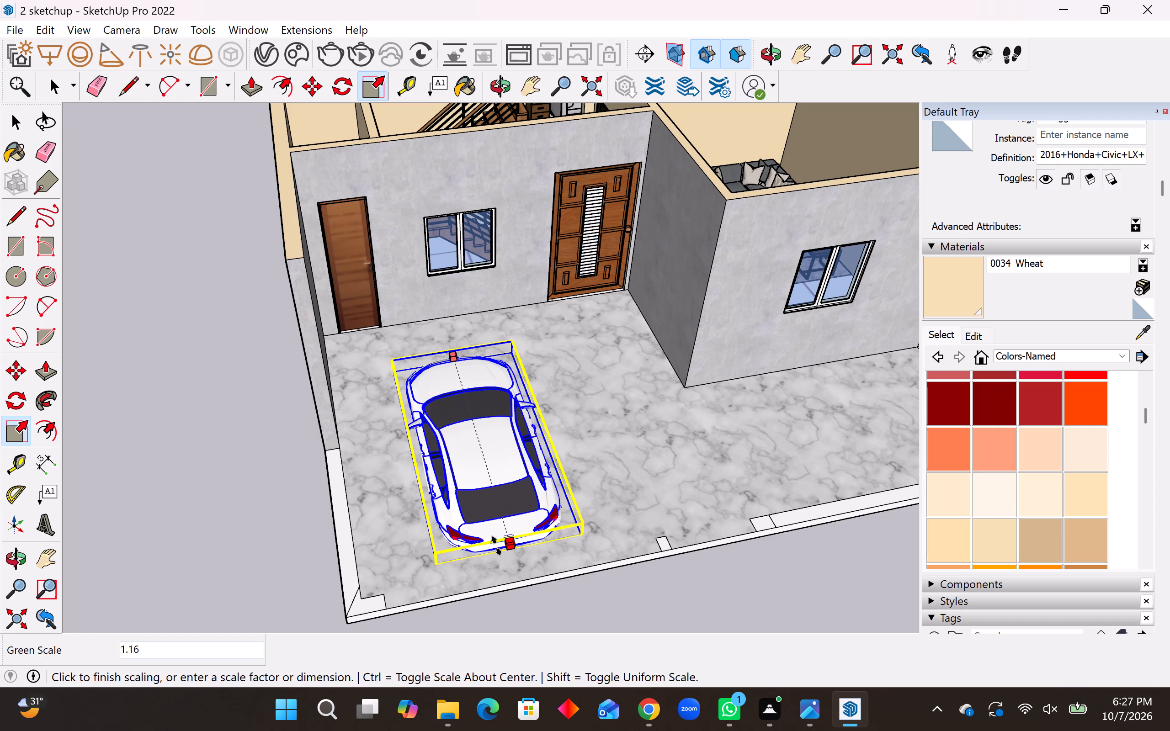
{"action": "left_click", "coordinate": [496, 546]}
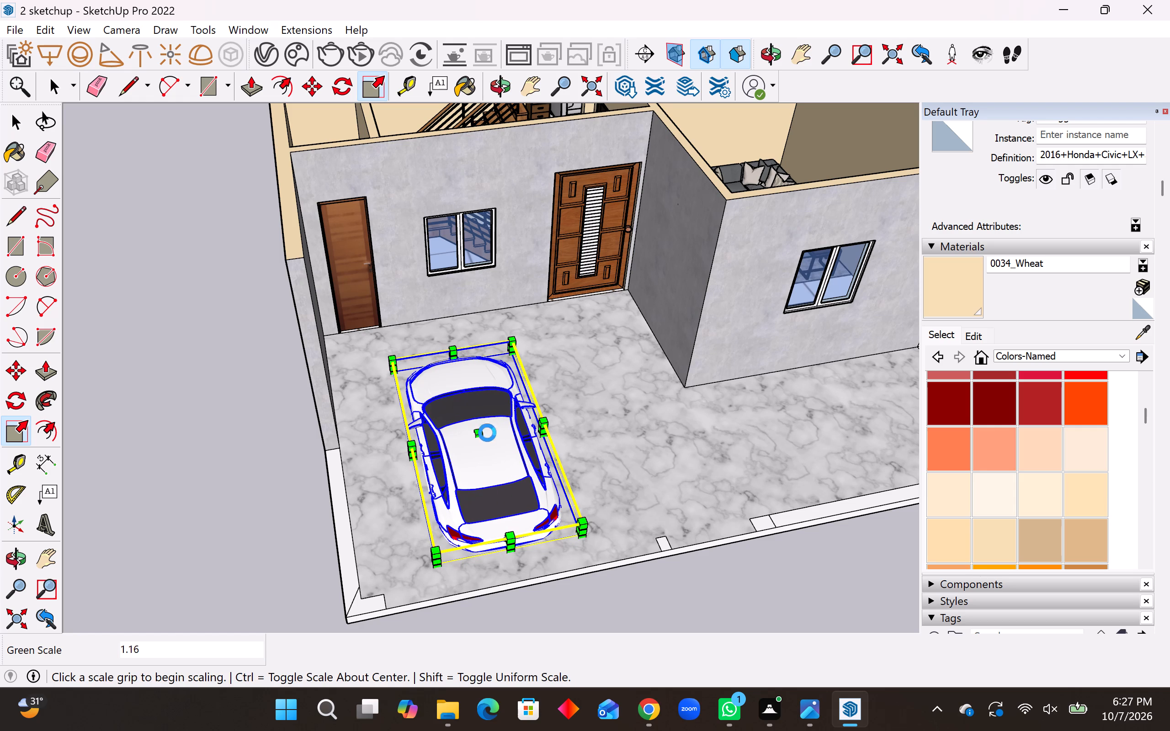
Scale the car's height by 1.22 and again by about 3.35 to bring it into proportion with its length and width.
{"action": "middle_click_drag", "start_coordinate": [433, 519], "coordinate": [489, 458]}
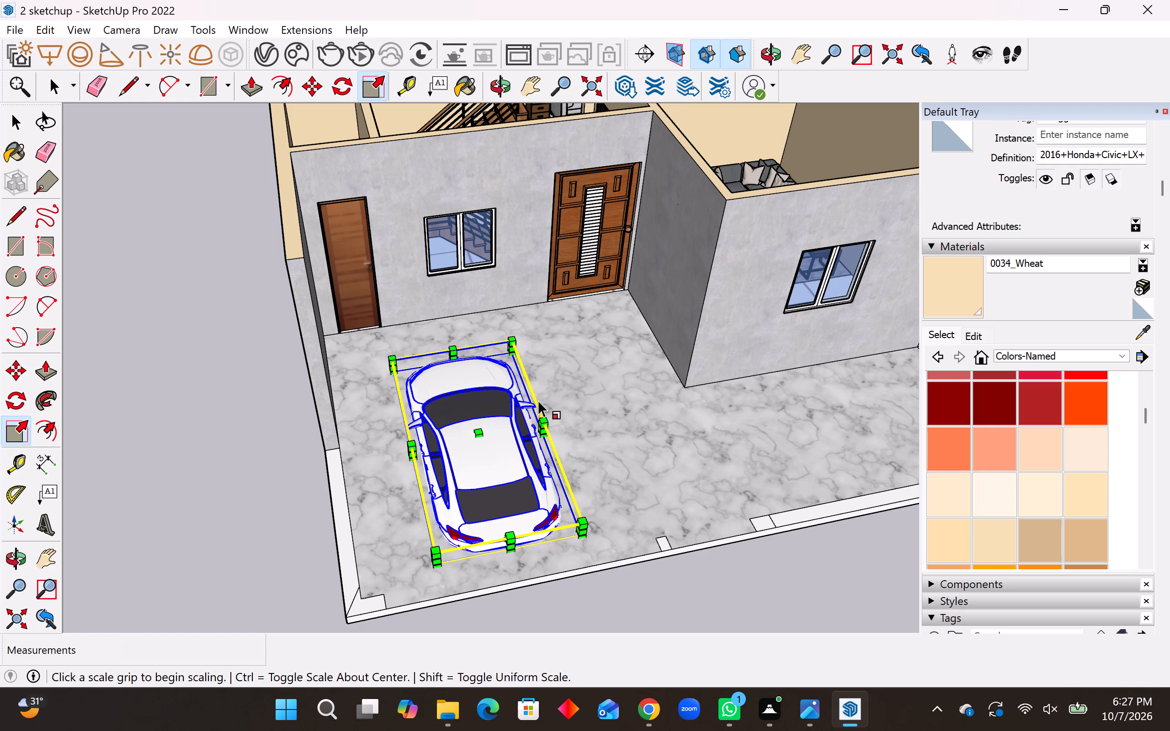
{"action": "left_click_drag", "start_coordinate": [508, 391], "coordinate": [515, 390]}
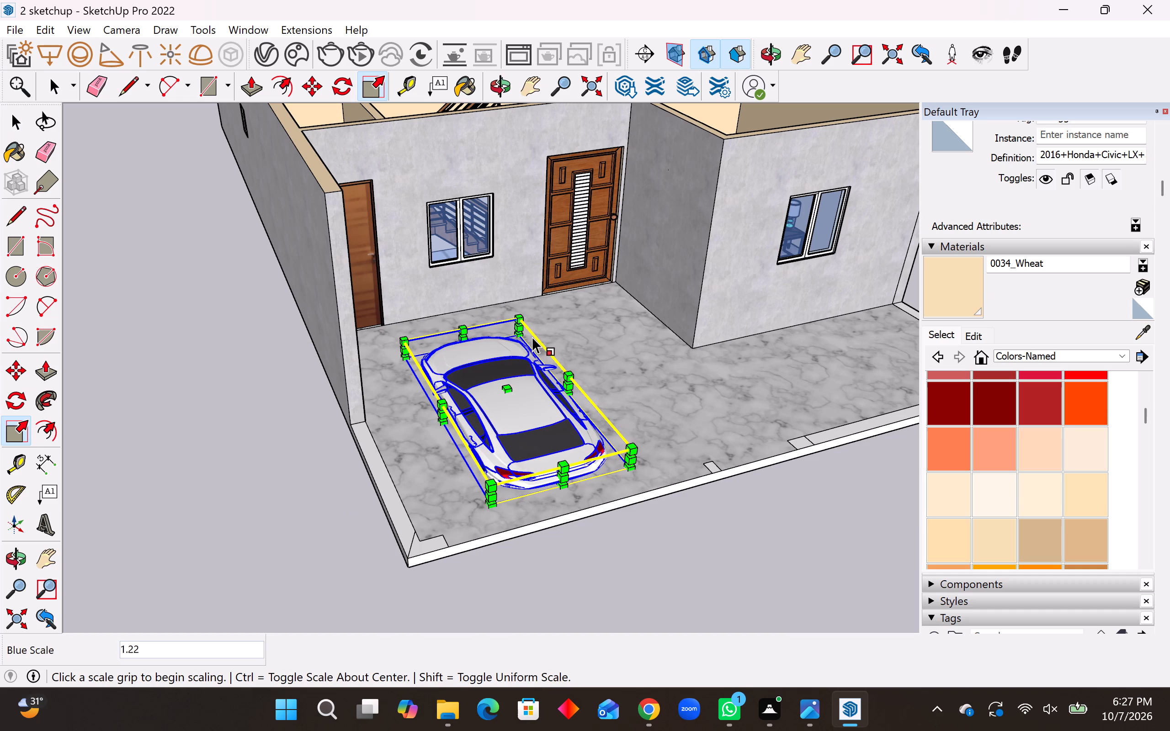
{"action": "left_click", "coordinate": [506, 389]}
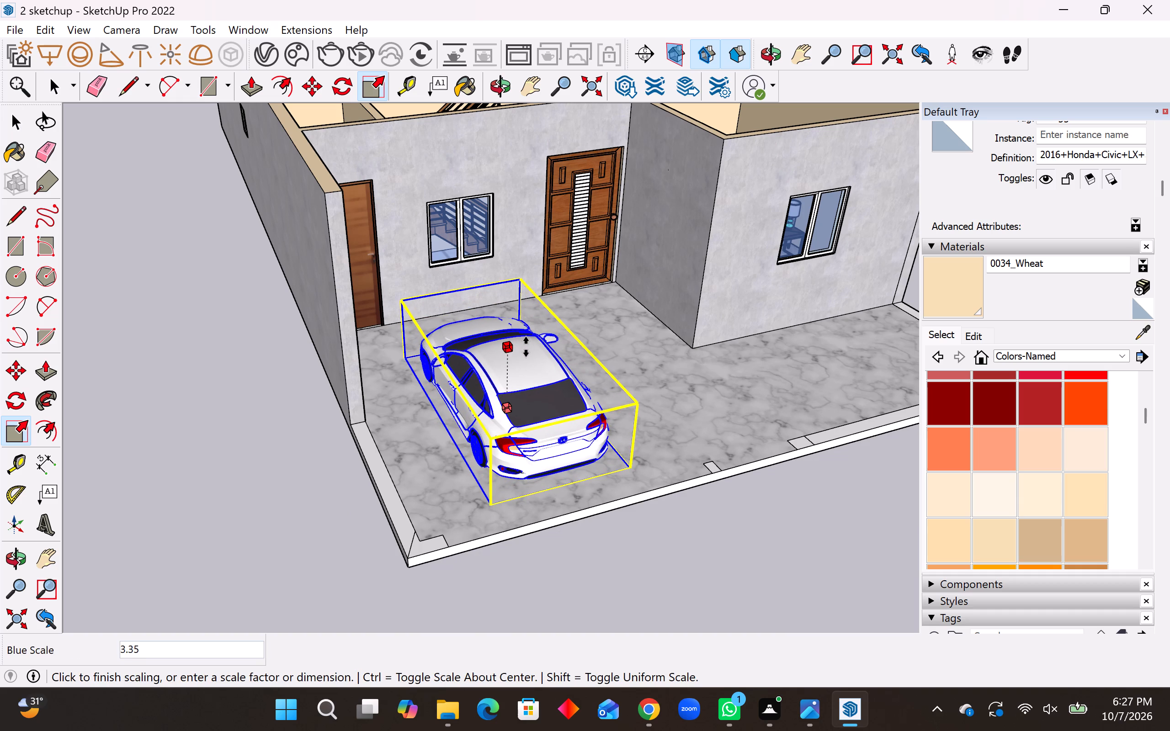
{"action": "left_click", "coordinate": [526, 347]}
{"action": "middle_click_drag", "start_coordinate": [463, 461], "coordinate": [541, 440]}
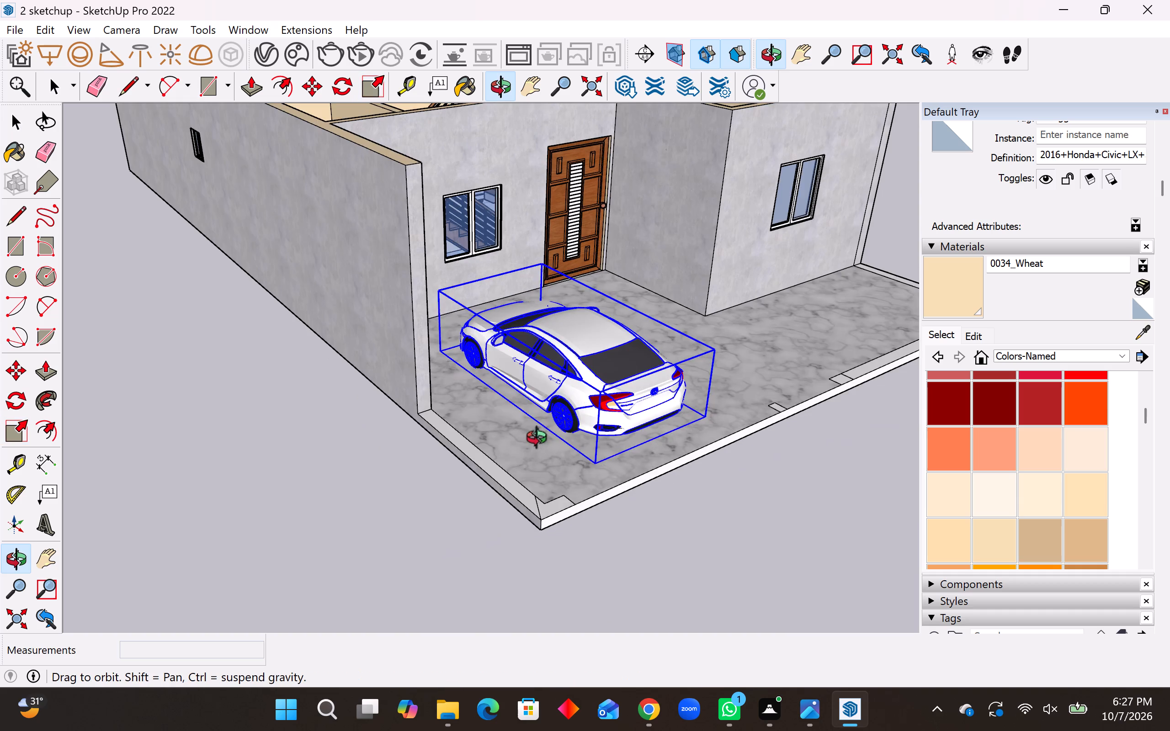
{"action": "middle_click_drag", "start_coordinate": [541, 440], "coordinate": [643, 453]}
{"action": "middle_click_drag", "start_coordinate": [623, 422], "coordinate": [589, 418]}
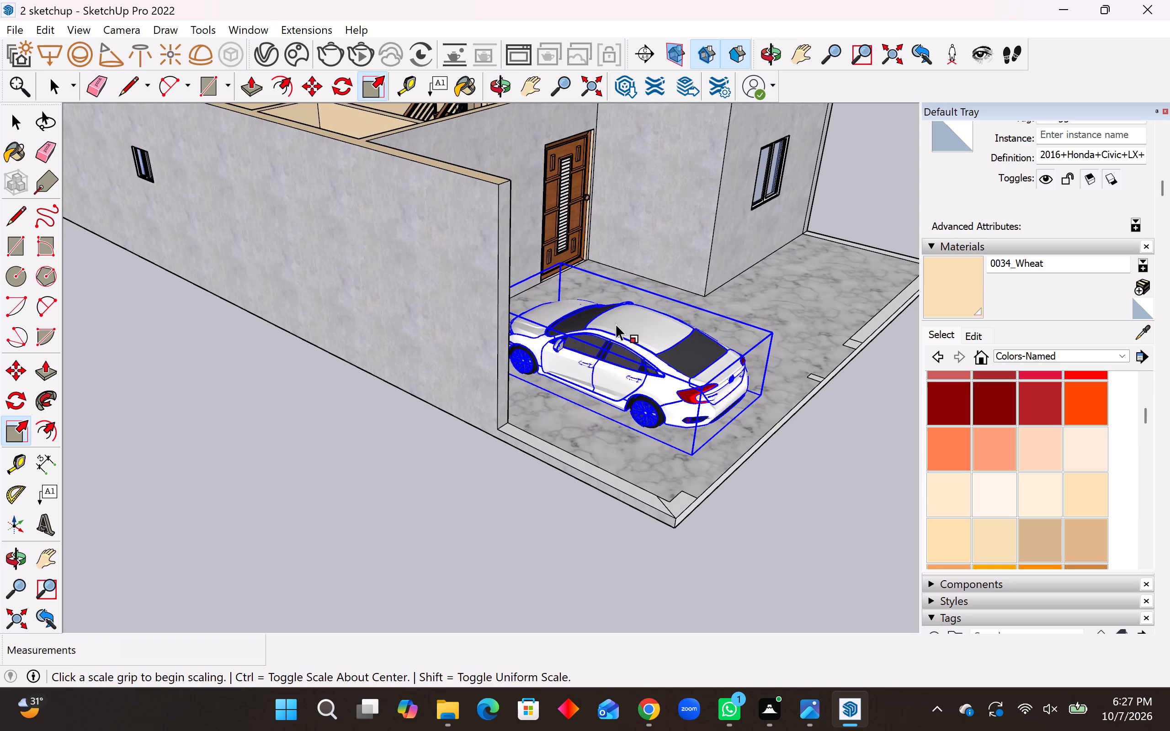
Scale the car's height by about 1.24, its length by 1.08 toward the house, and its width by 1.09.
{"action": "left_click", "coordinate": [612, 310]}
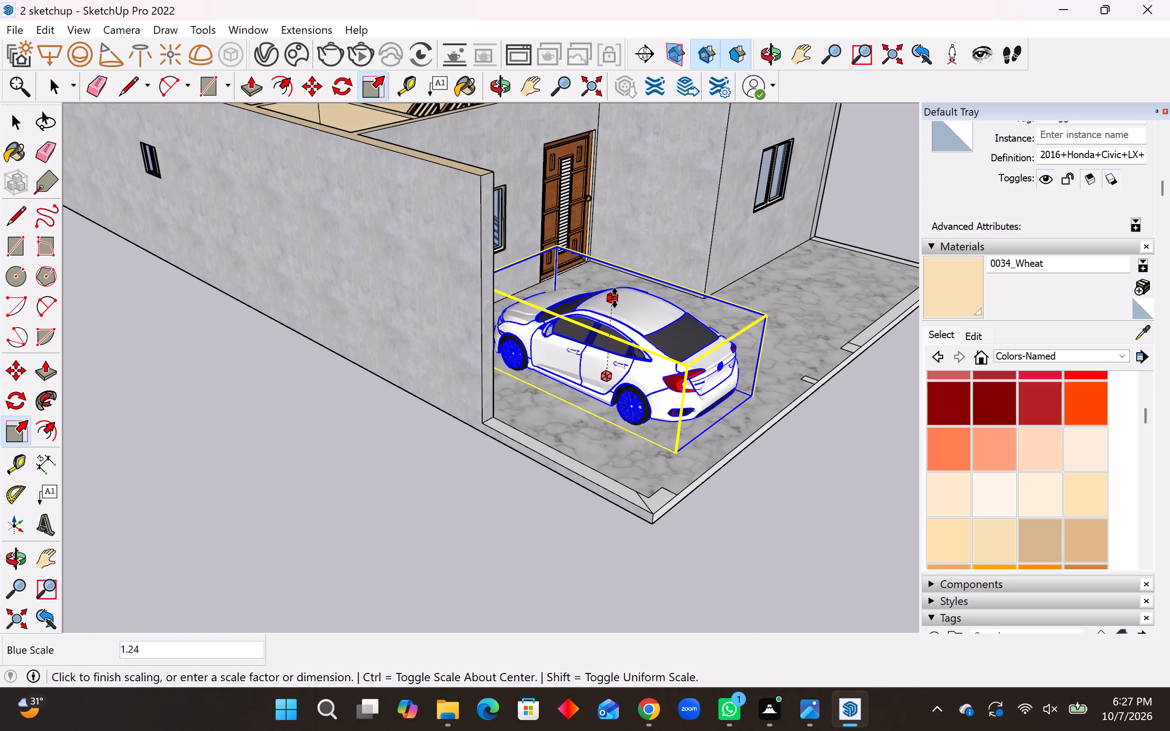
{"action": "left_click", "coordinate": [615, 298]}
{"action": "middle_click_drag", "start_coordinate": [628, 324], "coordinate": [552, 463]}
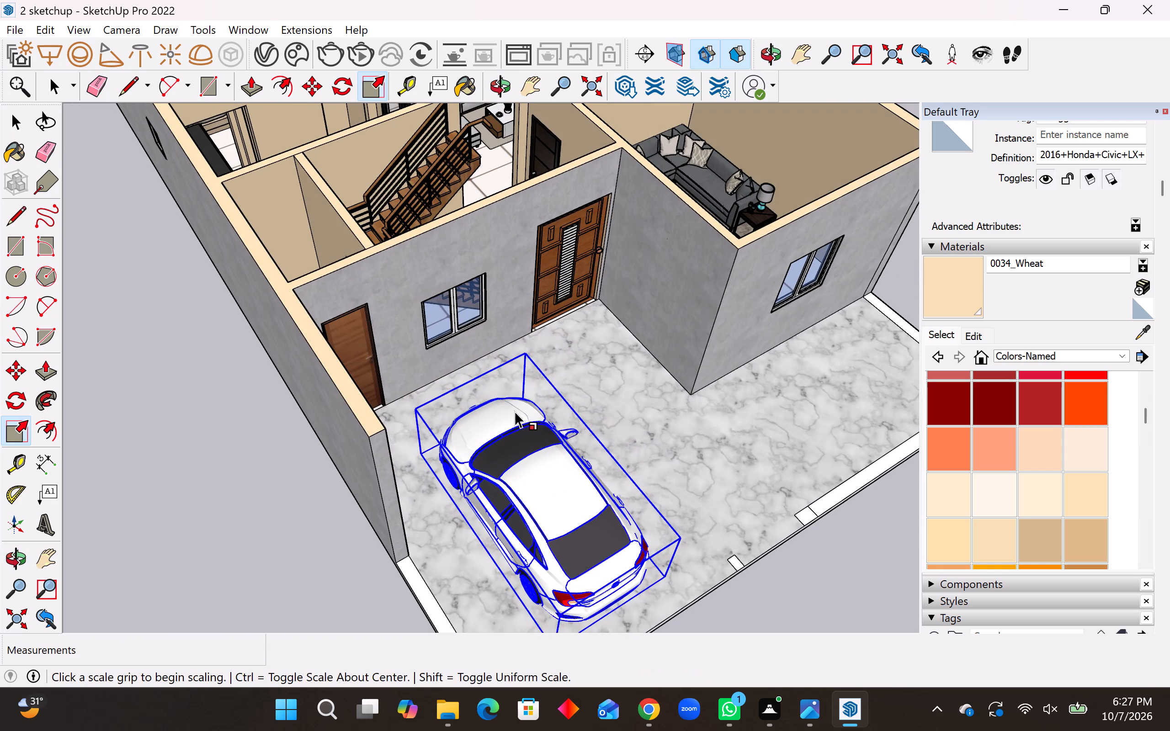
{"action": "left_click", "coordinate": [472, 401]}
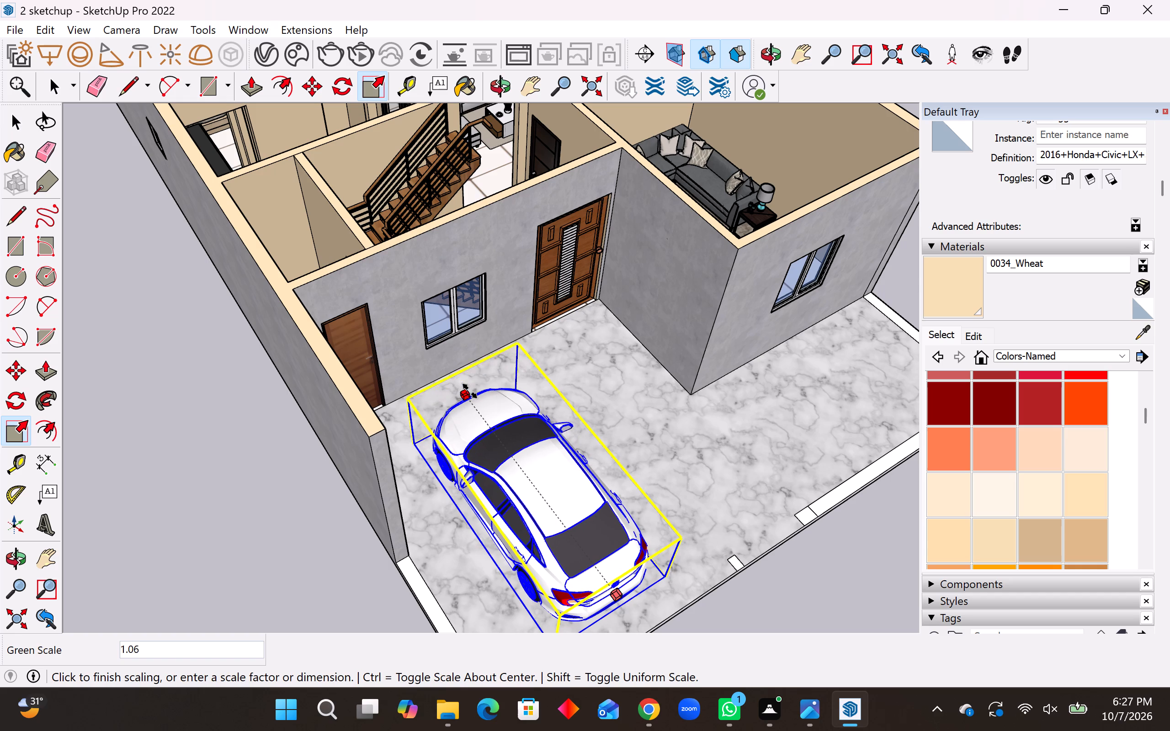
{"action": "left_click", "coordinate": [469, 387]}
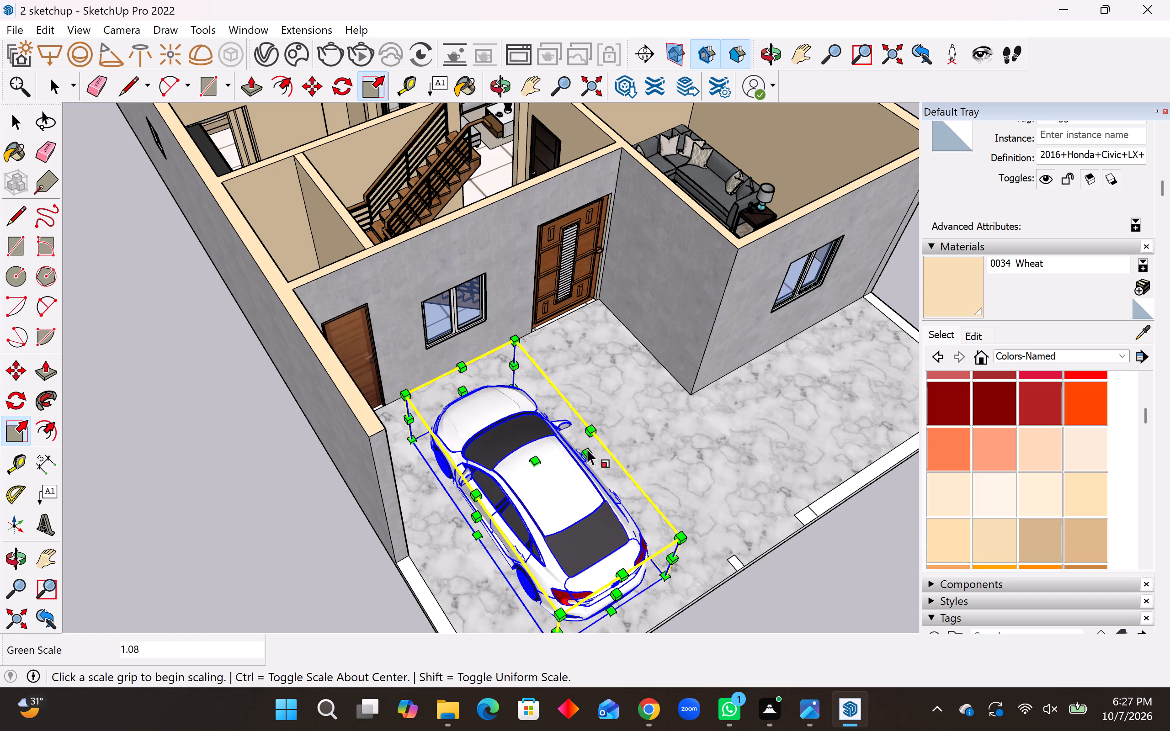
{"action": "left_click", "coordinate": [586, 450]}
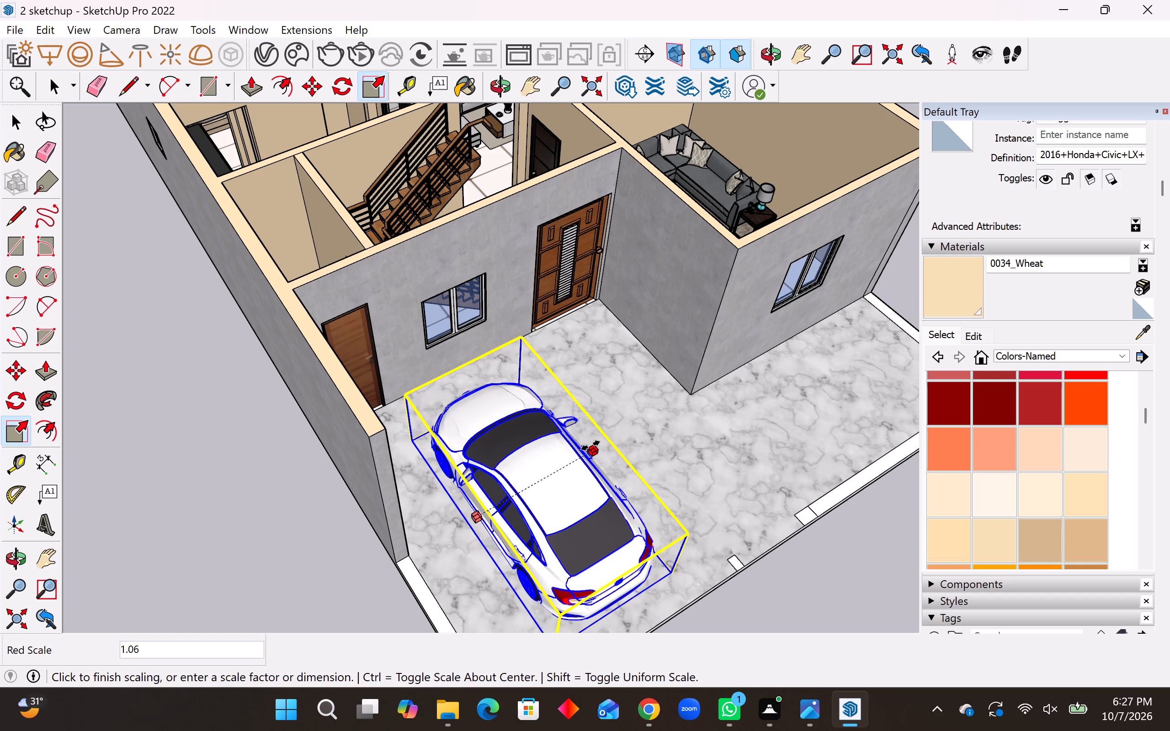
{"action": "left_click", "coordinate": [593, 443]}
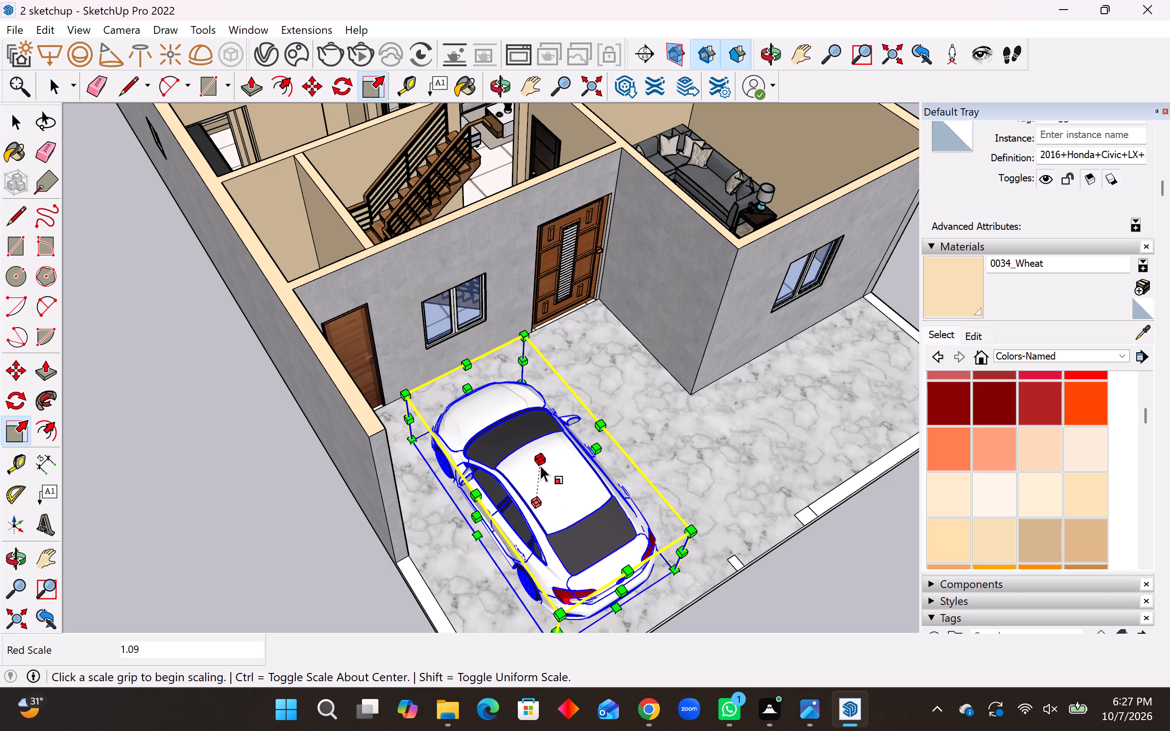
{"action": "middle_click_drag", "start_coordinate": [527, 527], "coordinate": [578, 416]}
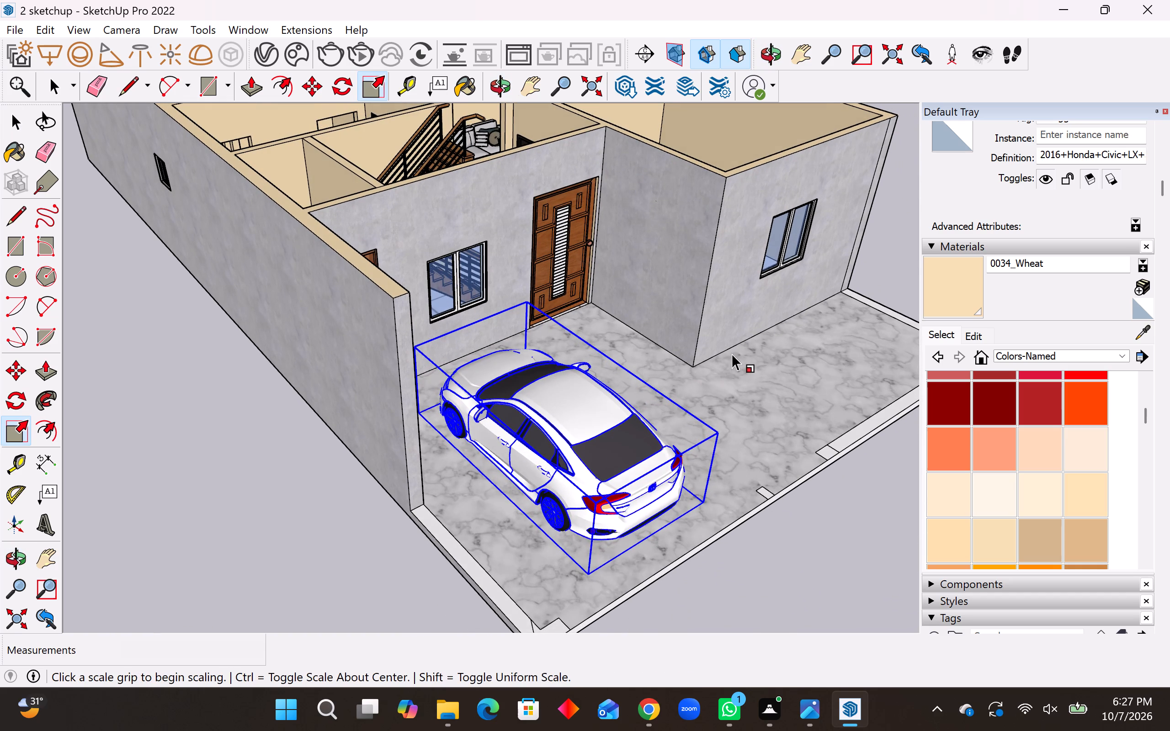
{"action": "key", "text": "space"}
{"action": "left_click", "coordinate": [750, 610]}
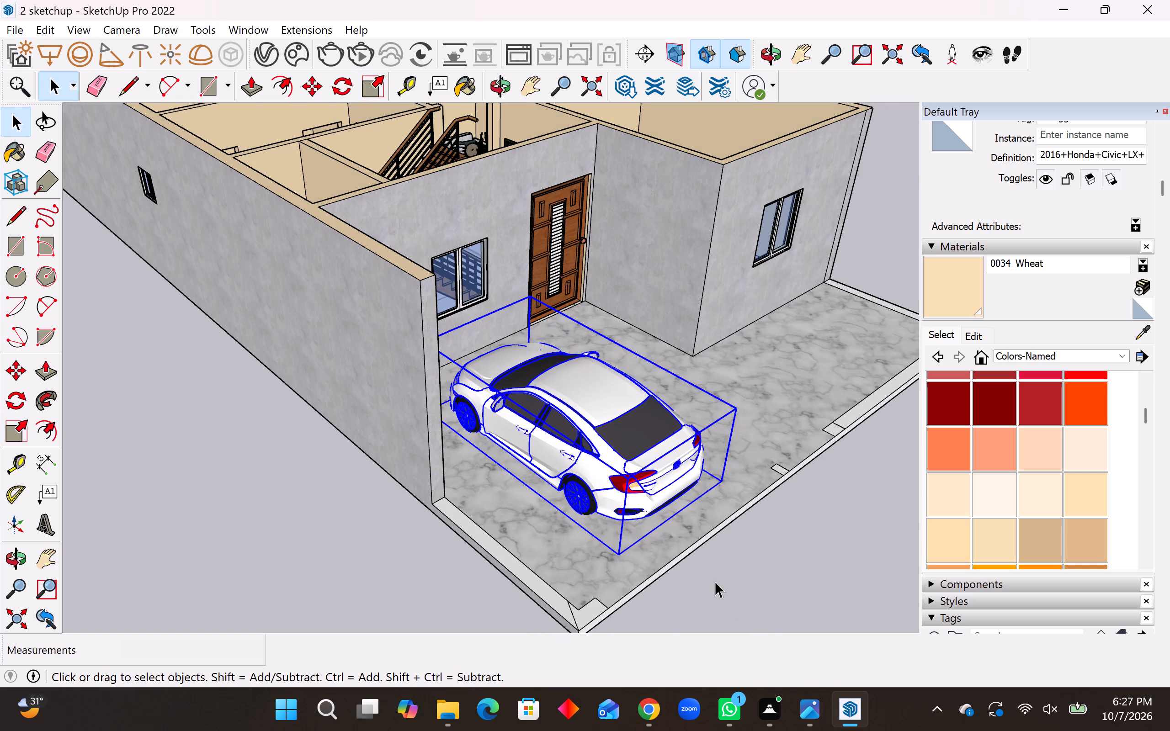
Delete the diagonal edge at the outer corner of the porch curb, beside the car.
{"action": "scroll", "coordinate": [711, 581], "scroll_direction": "down", "scroll_amount": 4}
{"action": "middle_click_drag", "start_coordinate": [707, 543], "coordinate": [406, 554]}
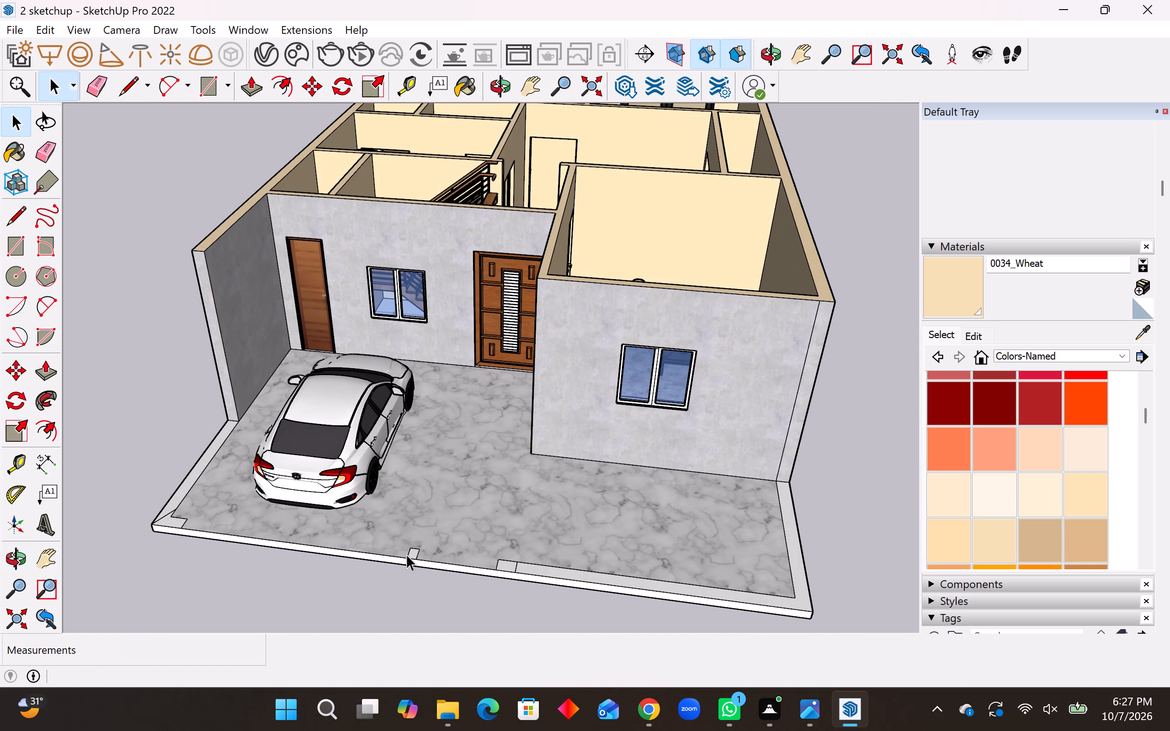
{"action": "scroll", "coordinate": [410, 541], "scroll_direction": "down", "scroll_amount": 8}
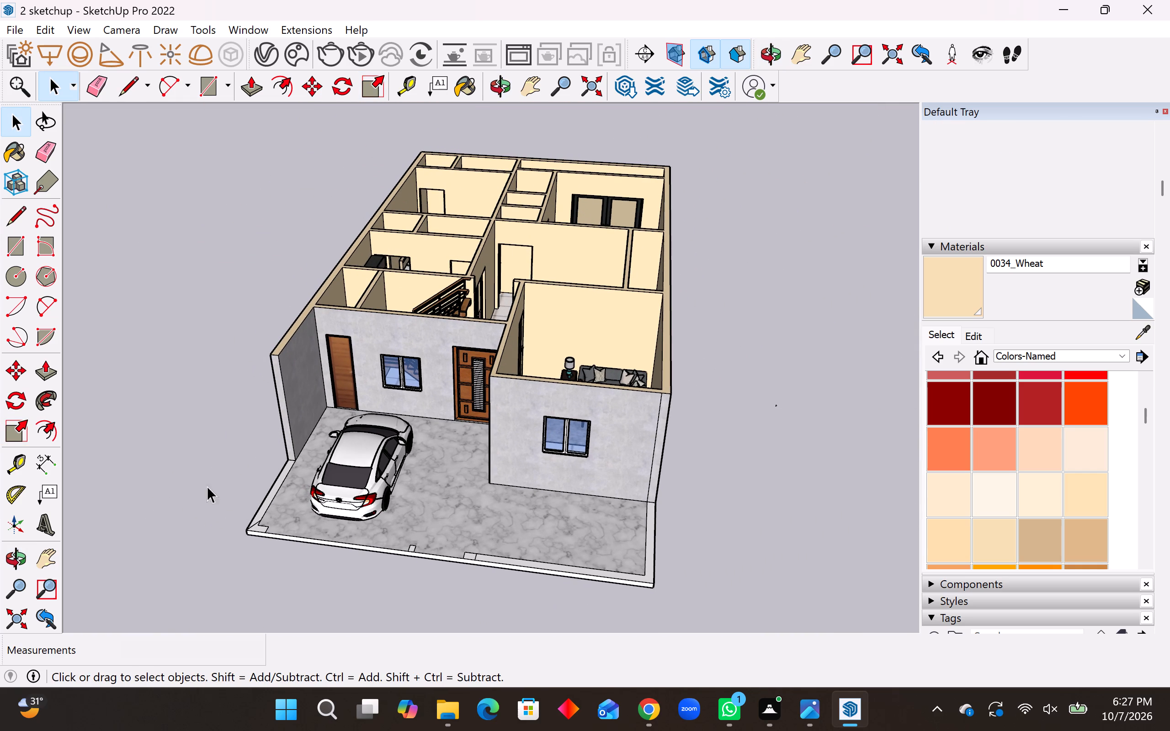
{"action": "left_click", "coordinate": [43, 368]}
{"action": "scroll", "coordinate": [178, 501], "scroll_direction": "up", "scroll_amount": 3}
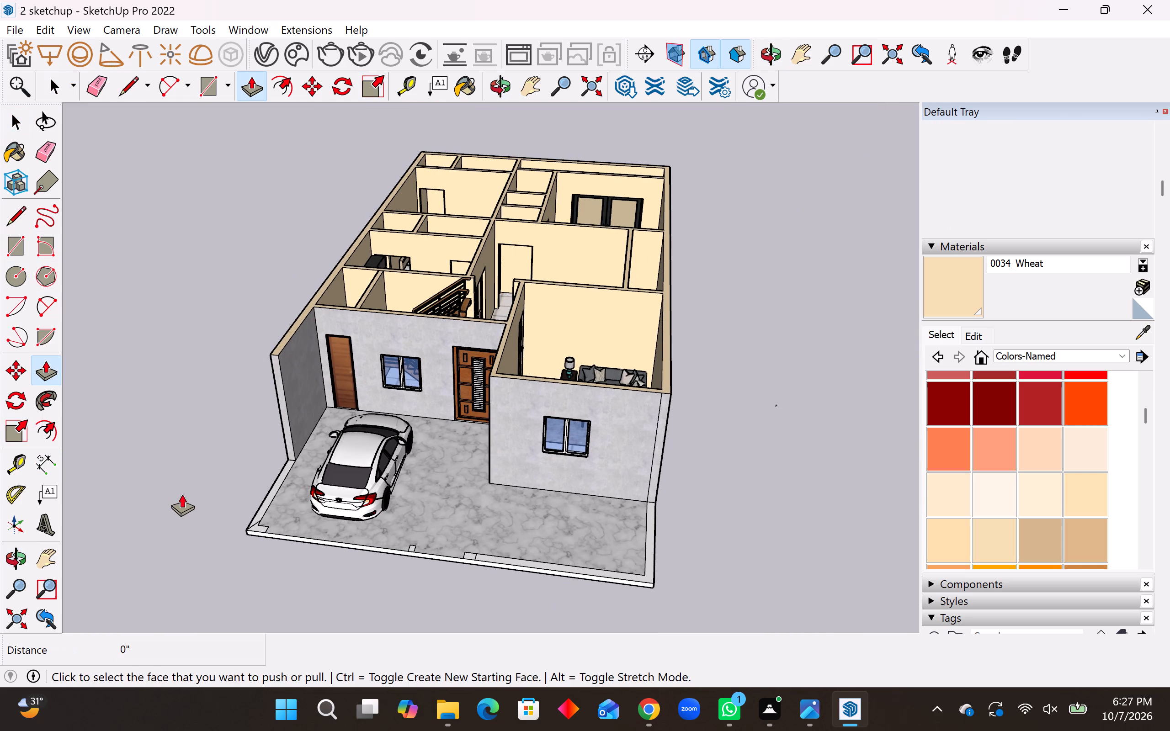
{"action": "scroll", "coordinate": [182, 494], "scroll_direction": "up", "scroll_amount": 9}
{"action": "key", "text": "space"}
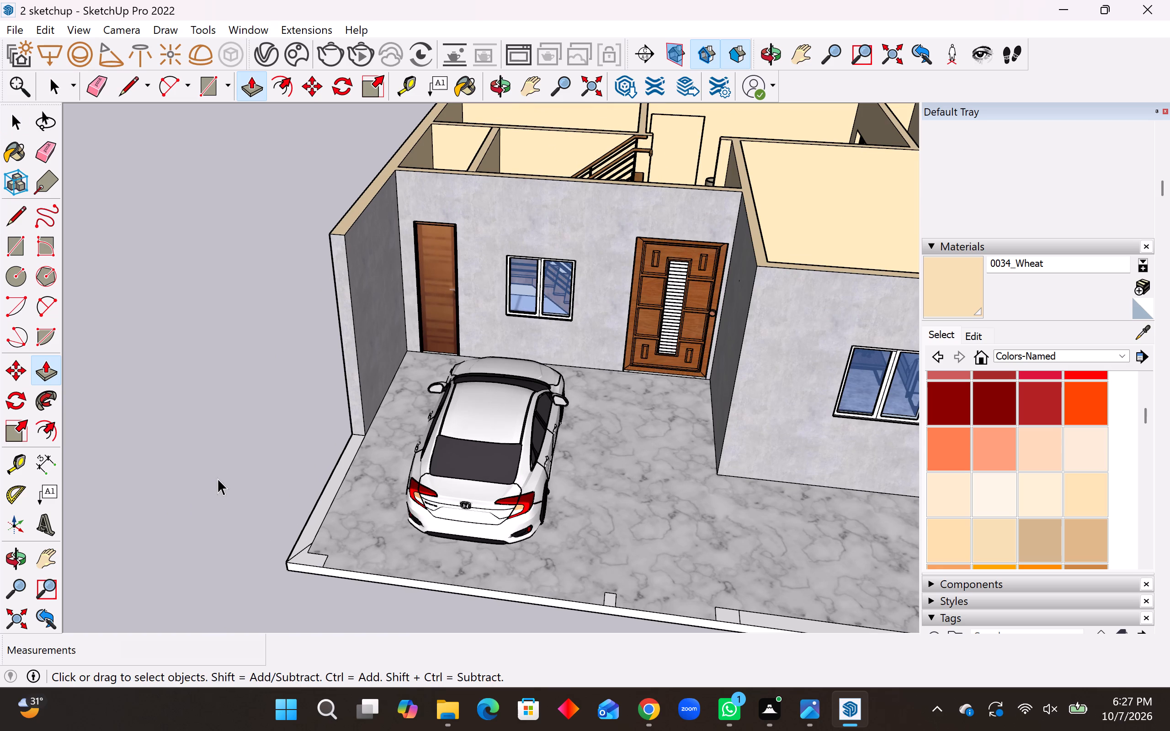
{"action": "scroll", "coordinate": [255, 527], "scroll_direction": "up", "scroll_amount": 6}
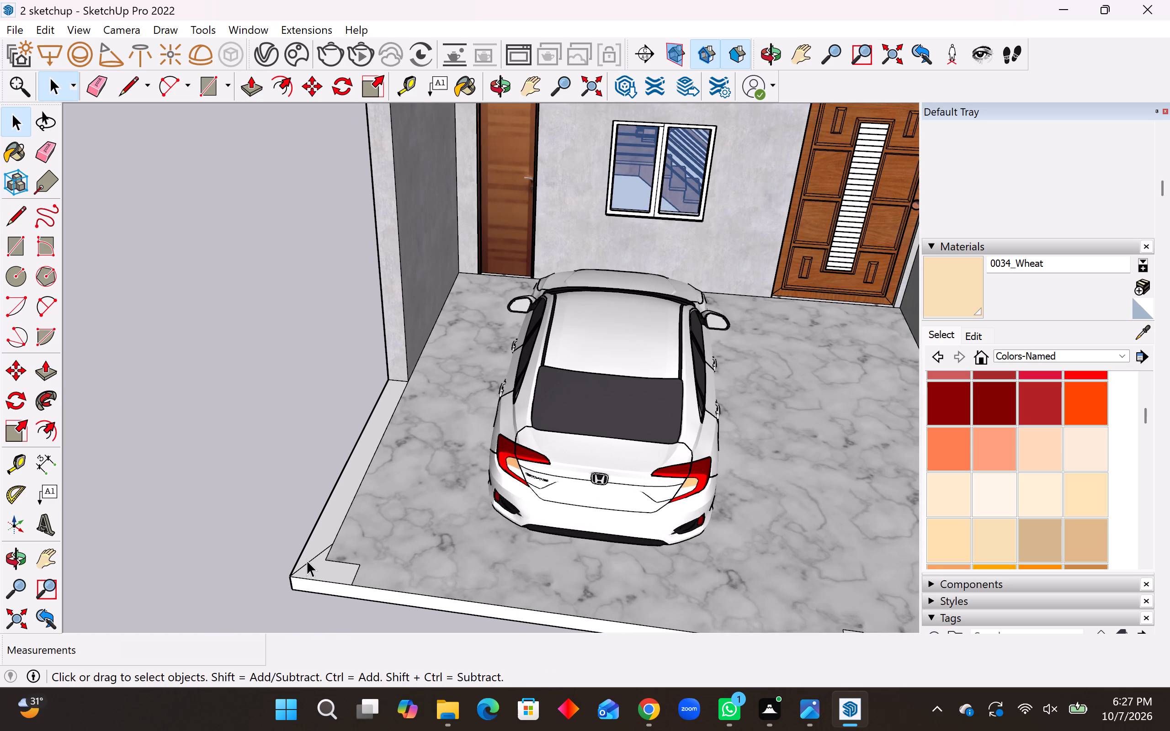
{"action": "left_click", "coordinate": [307, 562]}
{"action": "key", "text": "Delete"}
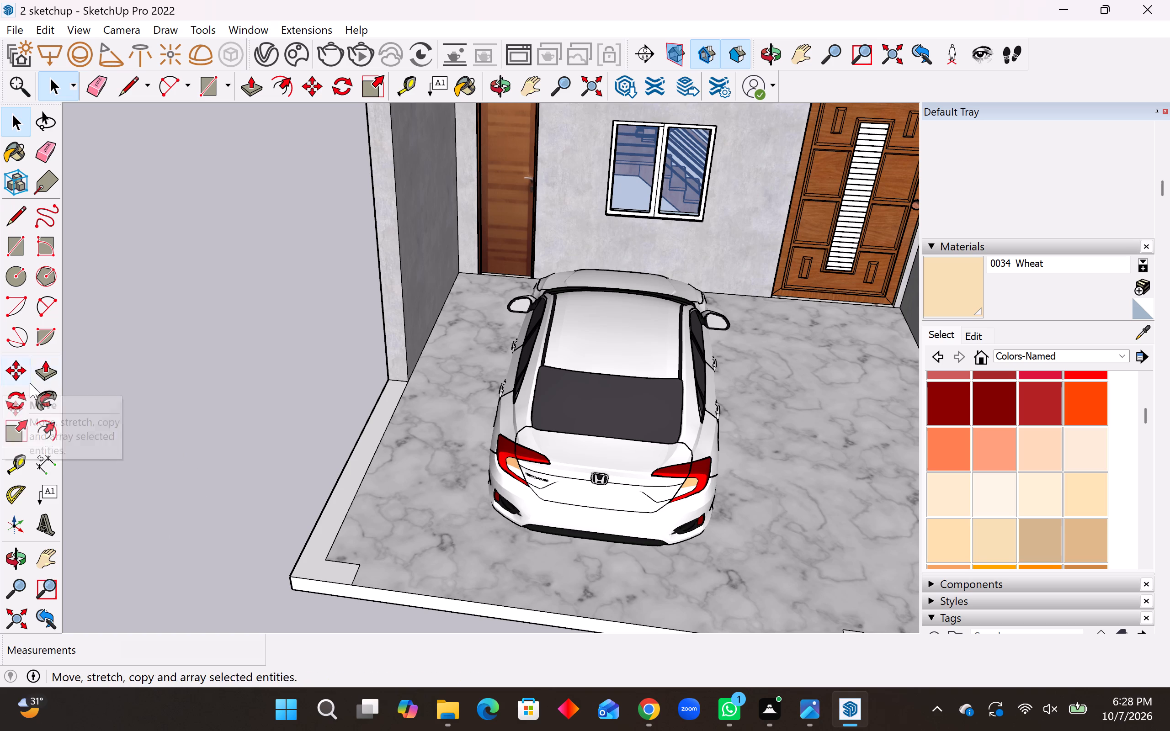
Push/Pull the side curb strip beside the car up 12' to match the top of the adjoining wall.
{"action": "left_click", "coordinate": [43, 375]}
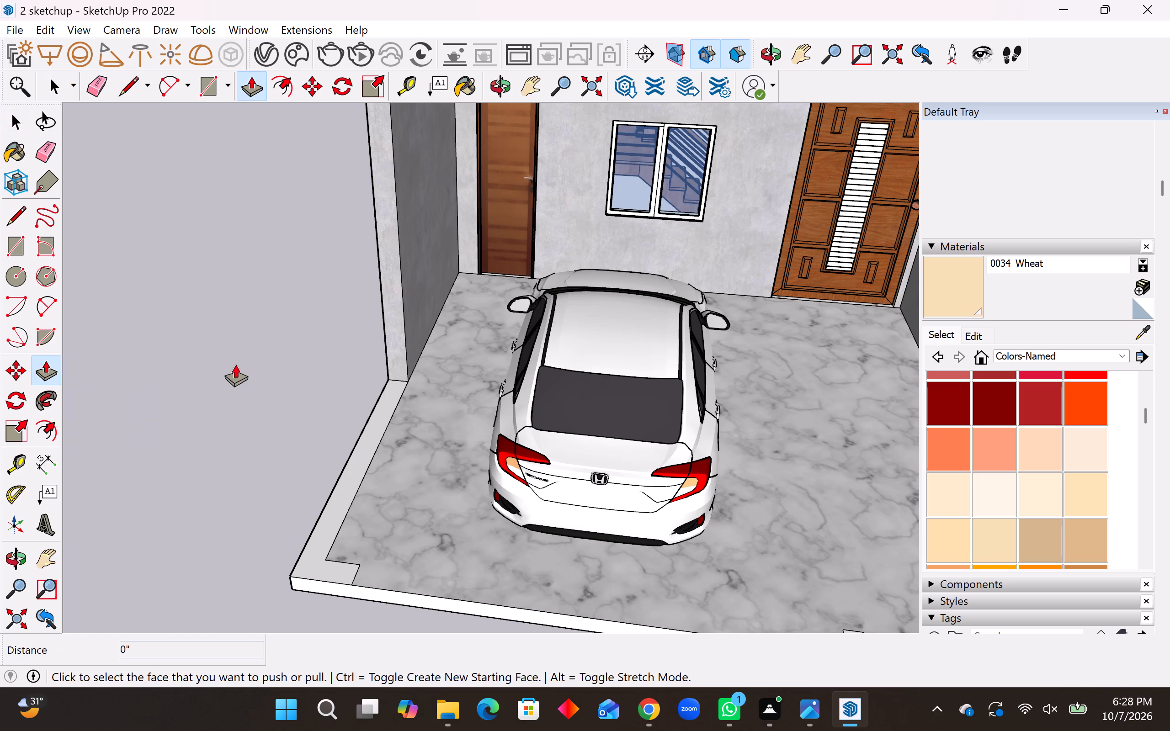
{"action": "left_click", "coordinate": [328, 502]}
{"action": "scroll", "coordinate": [356, 562], "scroll_direction": "down", "scroll_amount": 4}
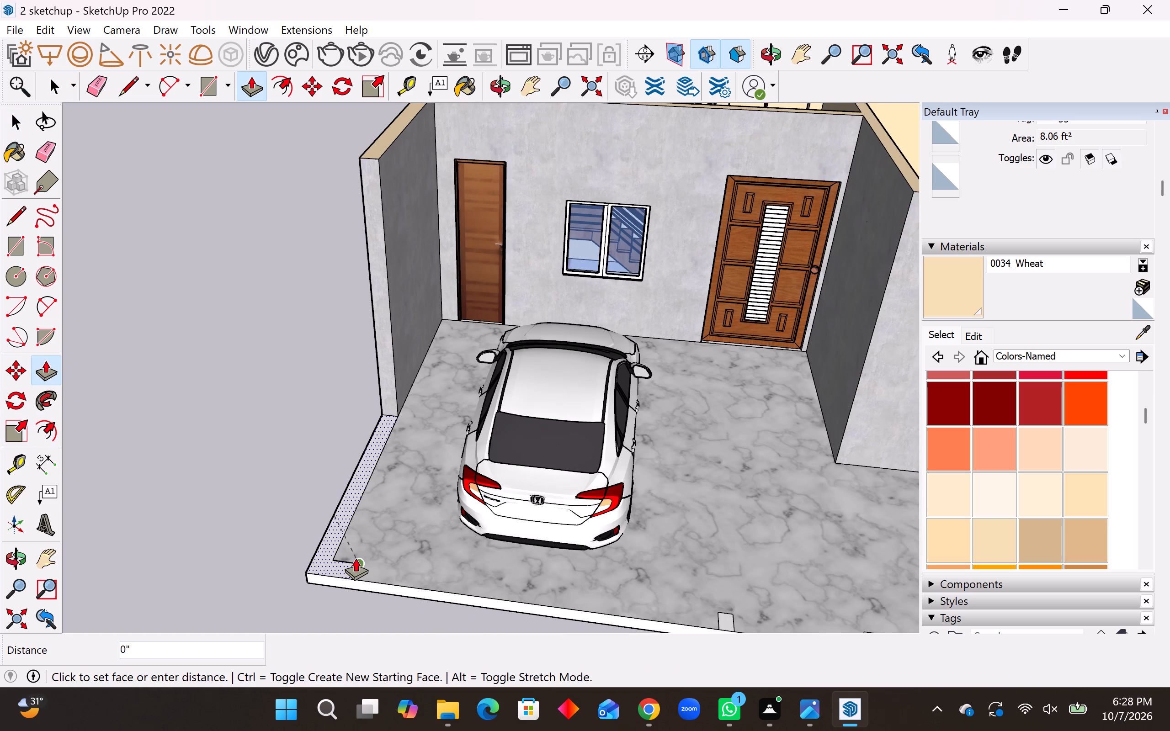
{"action": "scroll", "coordinate": [356, 558], "scroll_direction": "down", "scroll_amount": 5}
{"action": "left_click", "coordinate": [366, 217]}
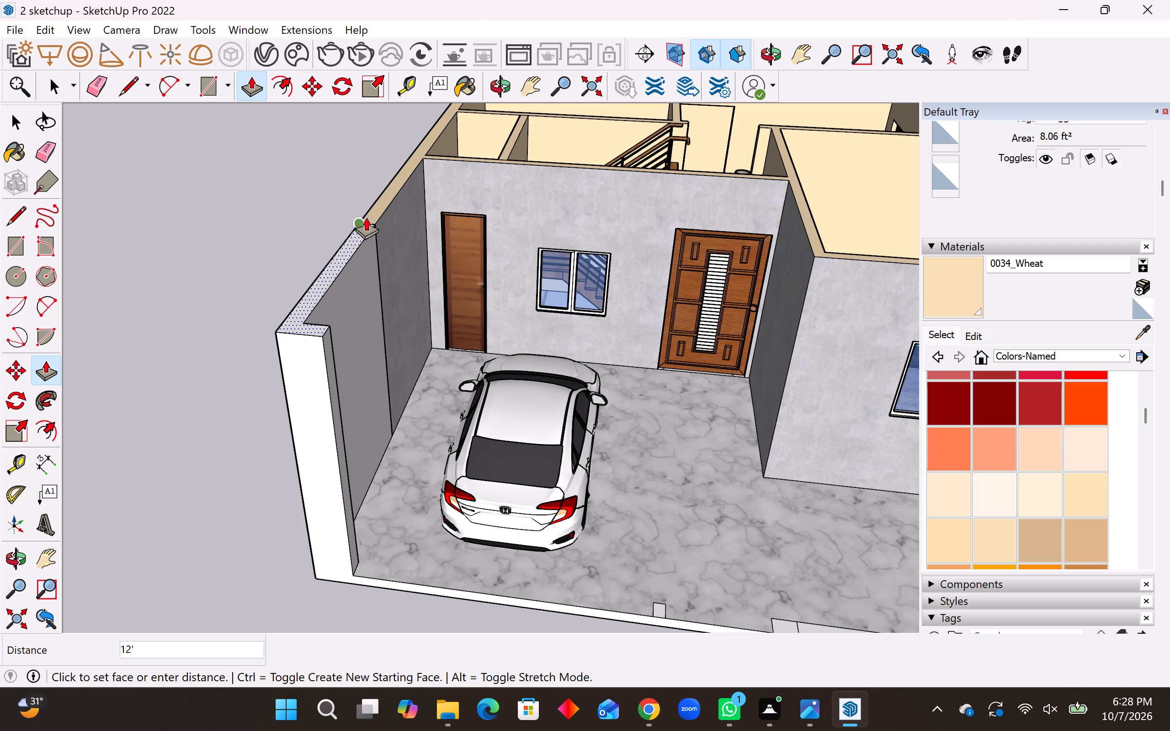
{"action": "key", "text": "space"}
Erase the seam edges between the existing side wall and its extension, on the wall top and the inner face.
{"action": "middle_click_drag", "start_coordinate": [346, 396], "coordinate": [358, 569]}
{"action": "scroll", "coordinate": [372, 403], "scroll_direction": "up", "scroll_amount": 11}
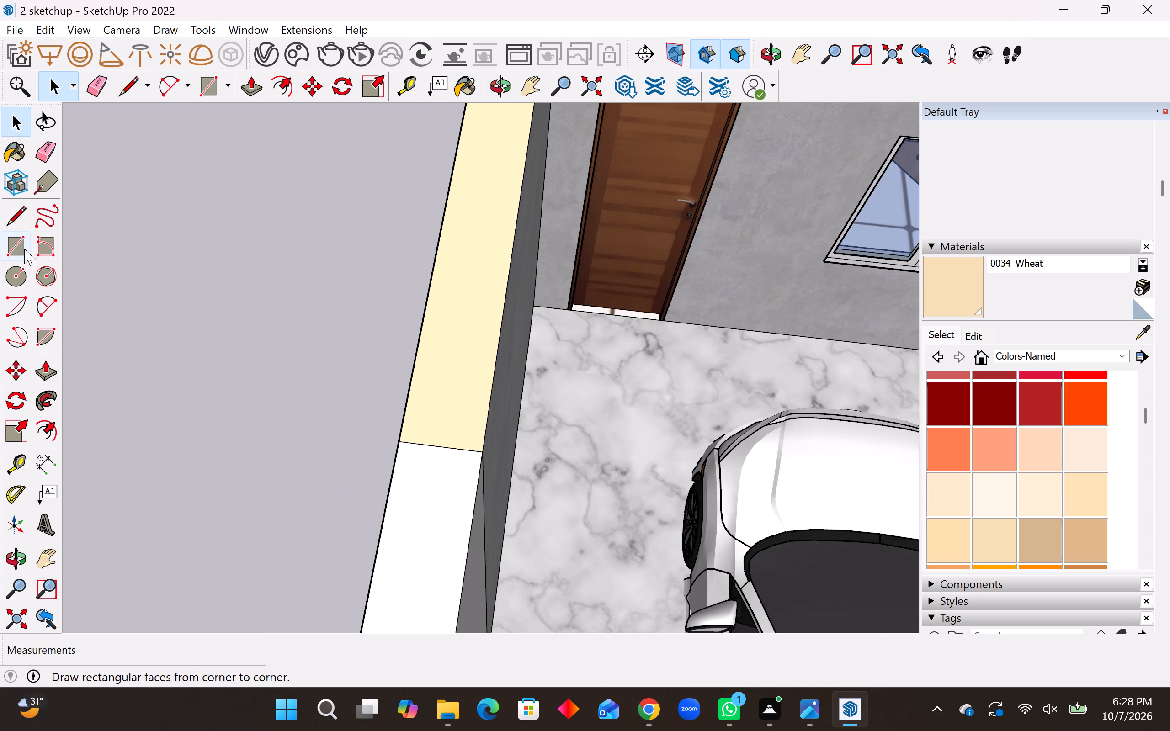
{"action": "left_click", "coordinate": [51, 151]}
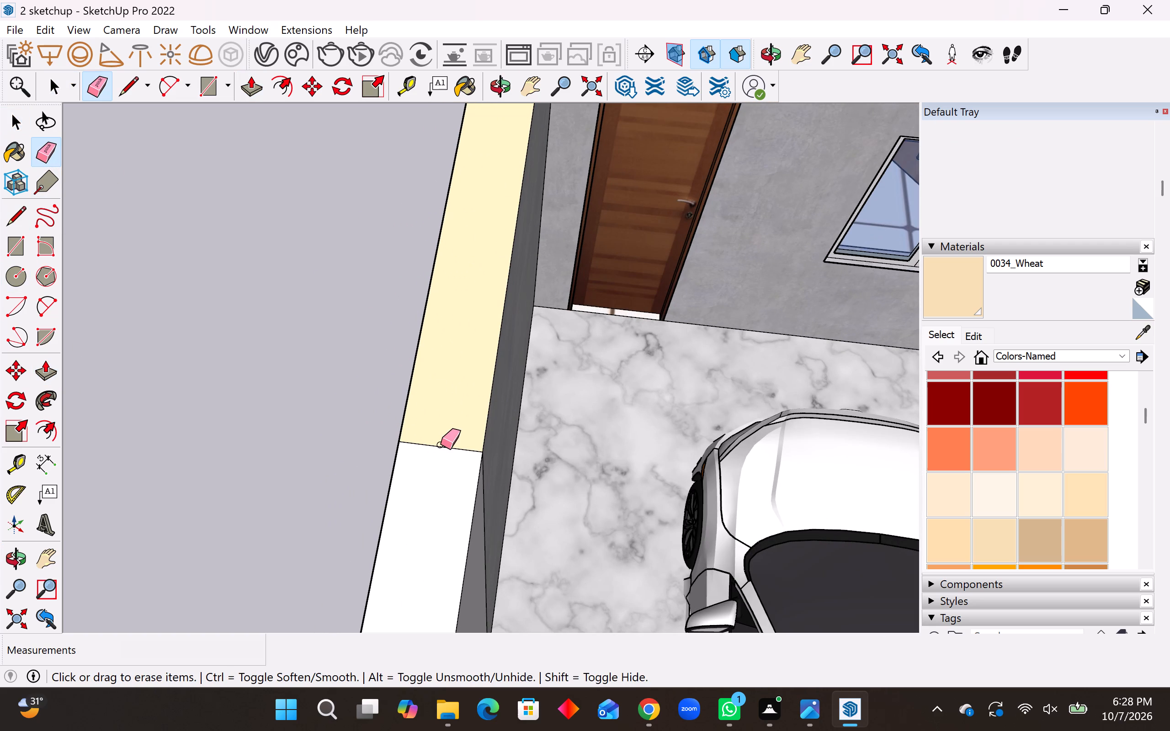
{"action": "left_click", "coordinate": [441, 445]}
{"action": "middle_click_drag", "start_coordinate": [499, 460], "coordinate": [301, 408]}
{"action": "scroll", "coordinate": [349, 499], "scroll_direction": "down", "scroll_amount": 6}
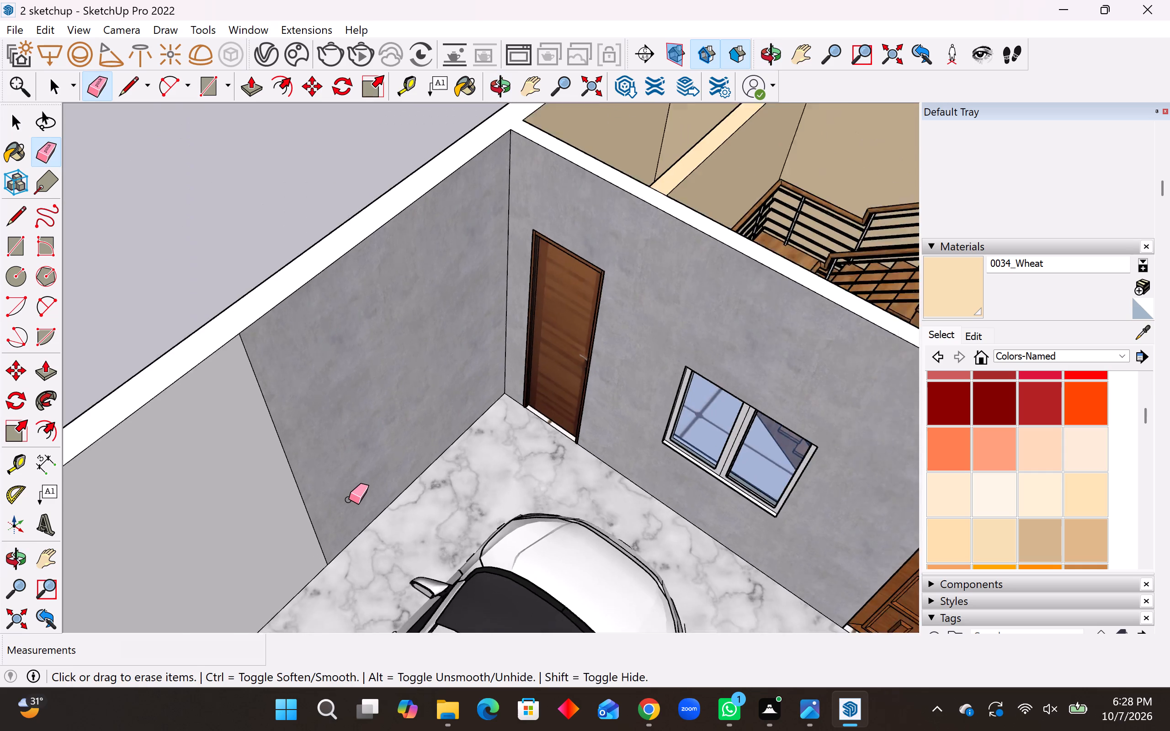
{"action": "scroll", "coordinate": [349, 499], "scroll_direction": "down", "scroll_amount": 17}
{"action": "scroll", "coordinate": [321, 491], "scroll_direction": "down", "scroll_amount": 4}
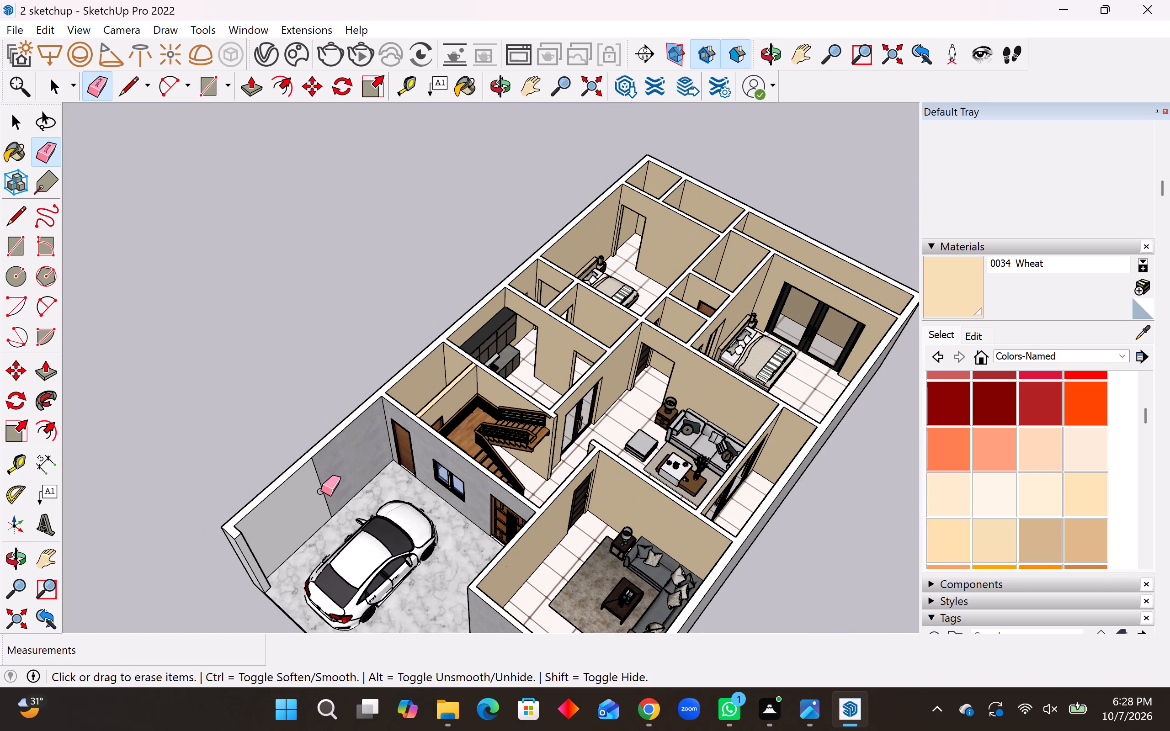
{"action": "scroll", "coordinate": [321, 491], "scroll_direction": "up", "scroll_amount": 9}
{"action": "left_click", "coordinate": [319, 477]}
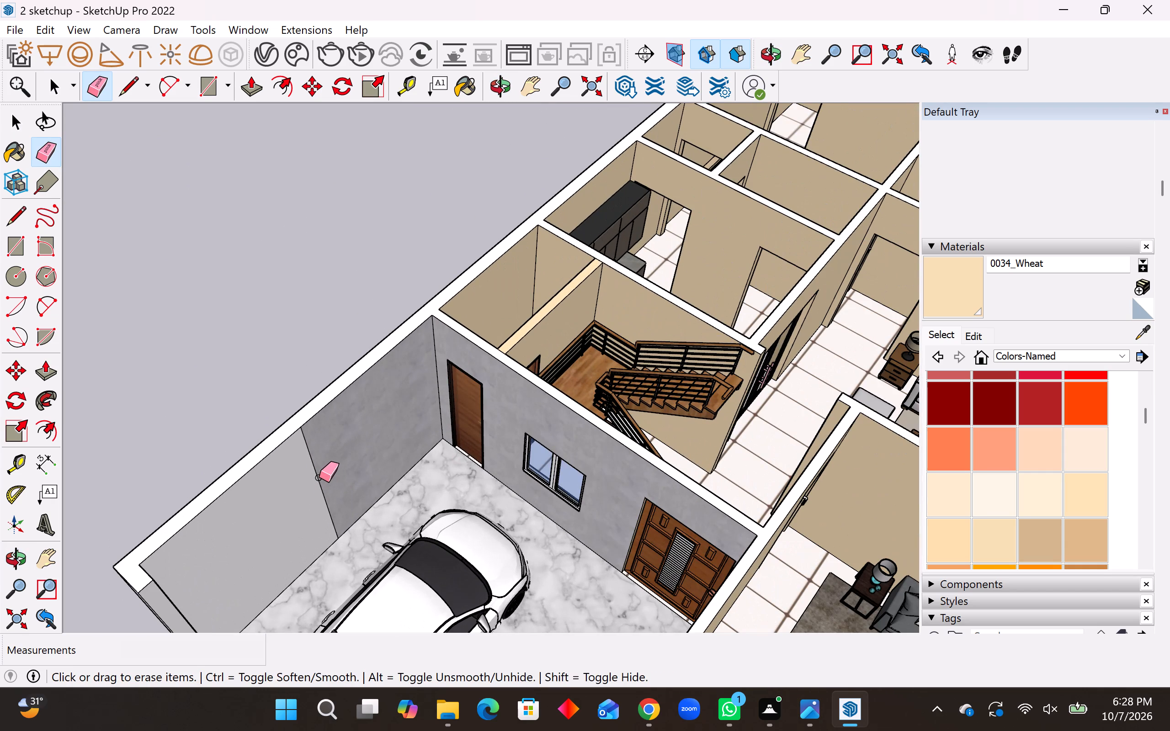
Draw a 9' line across the porch floor from the curb notch toward the front room's corner, plus a 6" line joining that corner.
{"action": "middle_click_drag", "start_coordinate": [402, 469], "coordinate": [369, 416]}
{"action": "scroll", "coordinate": [449, 440], "scroll_direction": "down", "scroll_amount": 8}
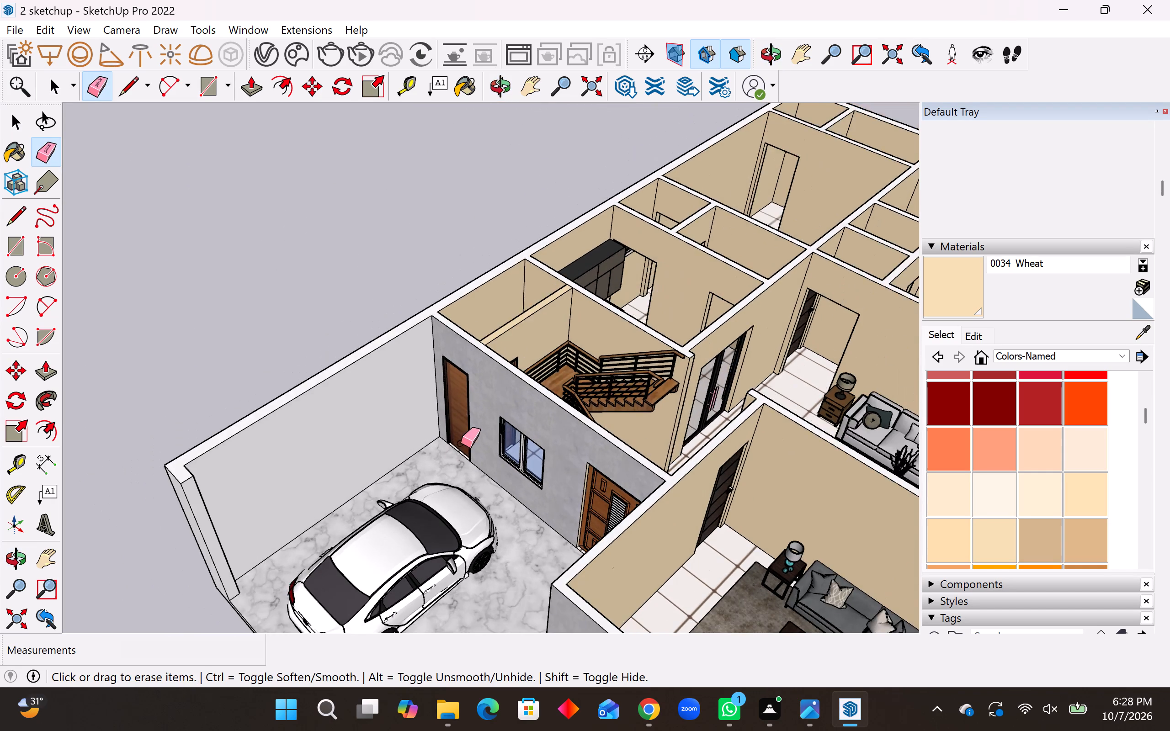
{"action": "scroll", "coordinate": [461, 443], "scroll_direction": "down", "scroll_amount": 1}
{"action": "middle_click_drag", "start_coordinate": [461, 443], "coordinate": [846, 425]}
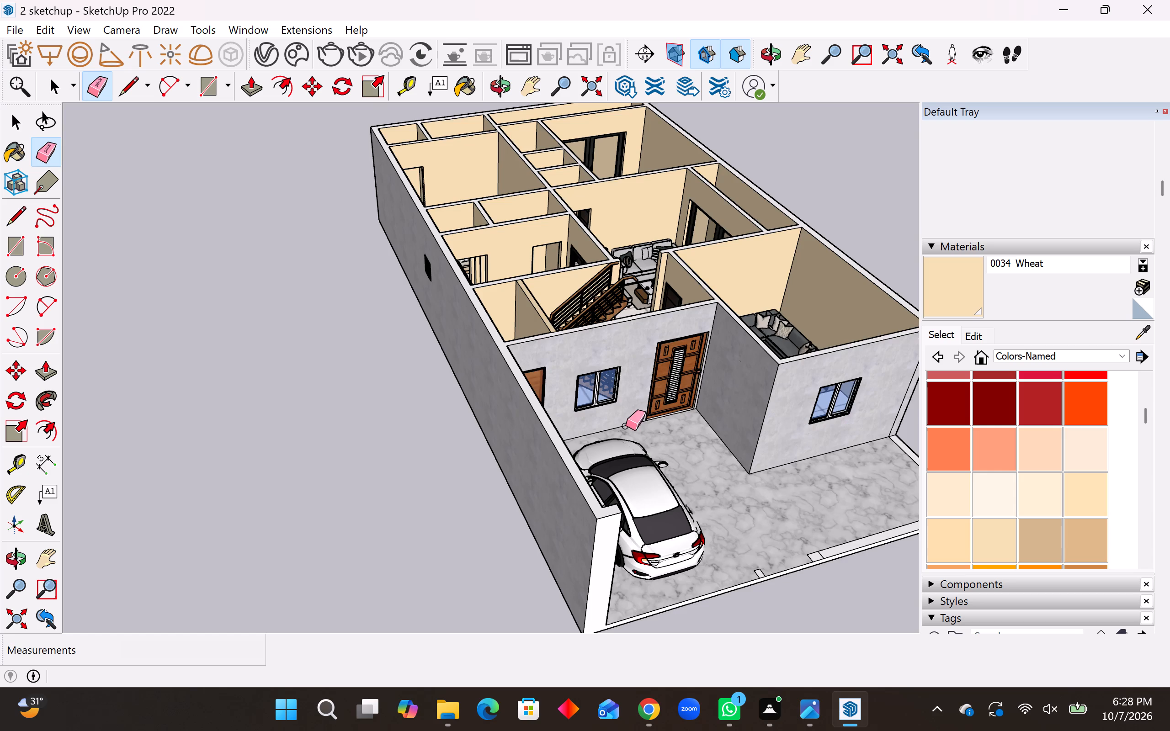
{"action": "scroll", "coordinate": [626, 426], "scroll_direction": "down", "scroll_amount": 7}
{"action": "scroll", "coordinate": [770, 514], "scroll_direction": "up", "scroll_amount": 17}
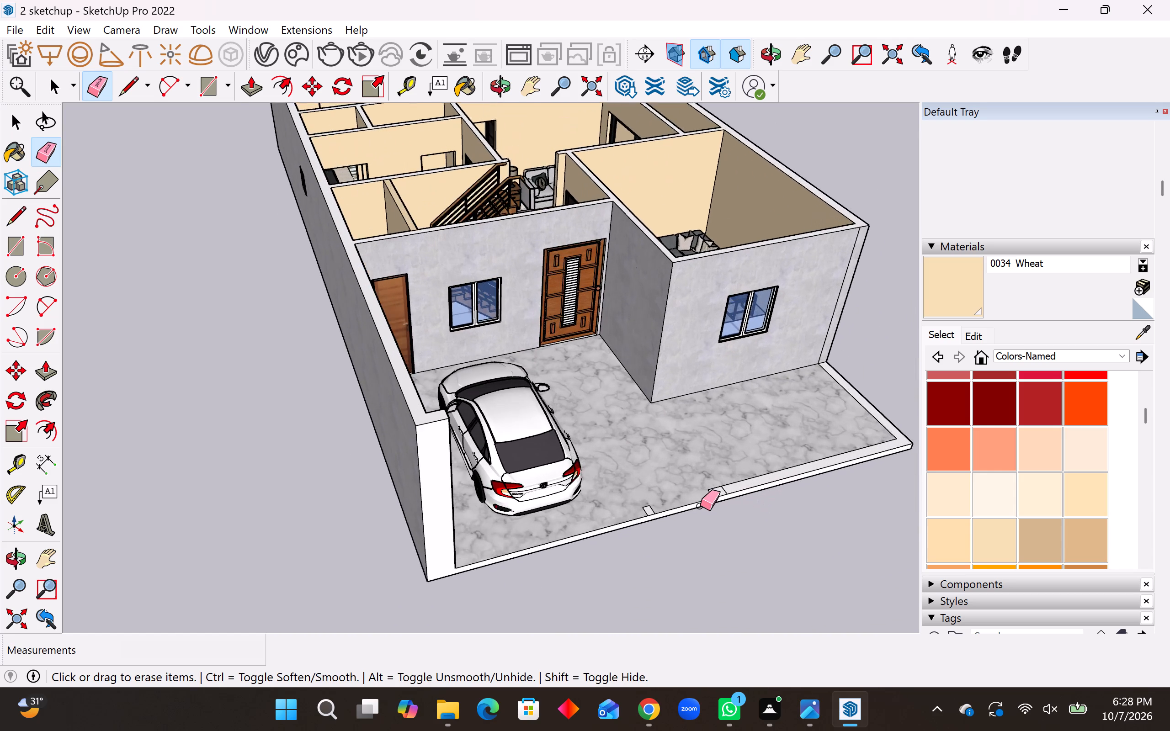
{"action": "scroll", "coordinate": [700, 506], "scroll_direction": "up", "scroll_amount": 2}
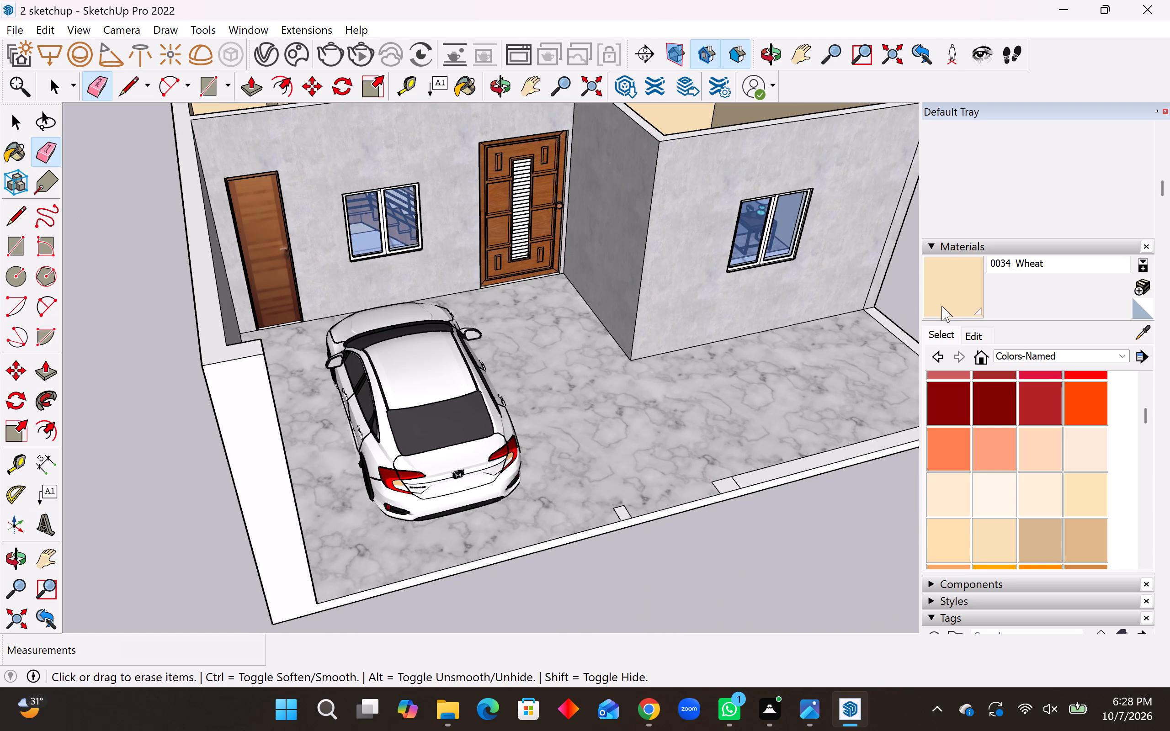
{"action": "left_click", "coordinate": [9, 216]}
{"action": "left_click", "coordinate": [713, 481]}
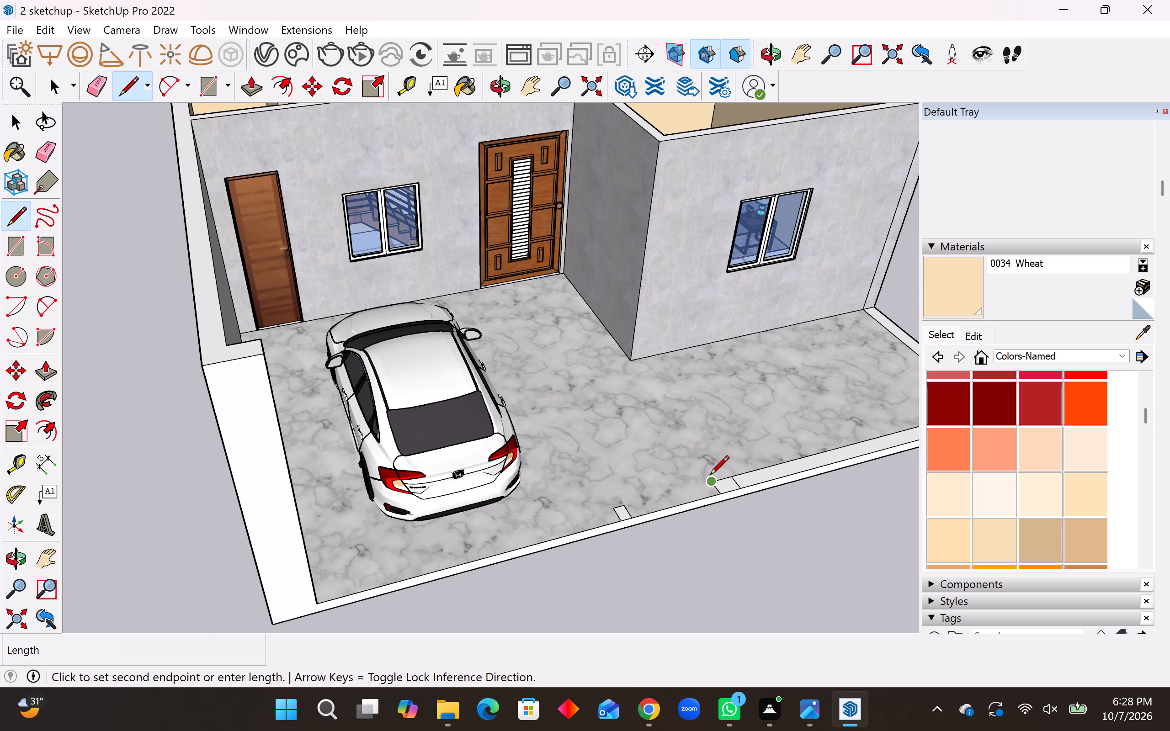
{"action": "left_click", "coordinate": [617, 373]}
{"action": "left_click", "coordinate": [633, 360]}
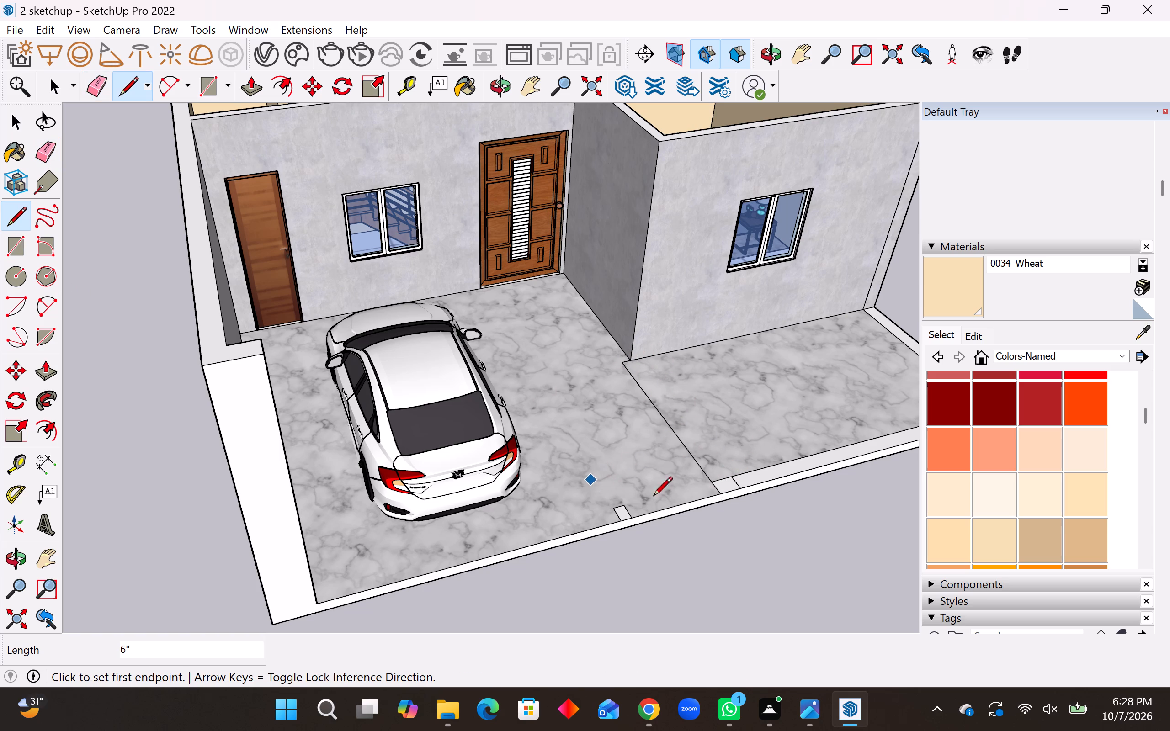
{"action": "key", "text": "space"}
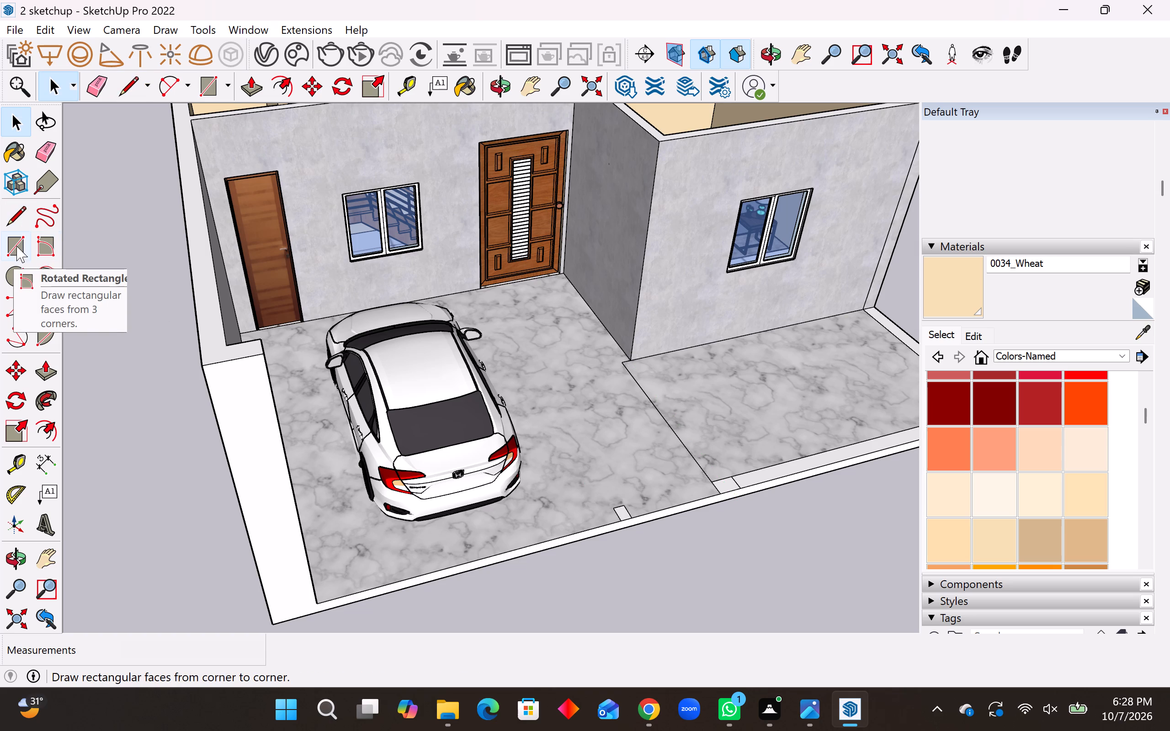
Erase the leftover notch edge on the front curb beside the new floor dividing line.
{"action": "left_click", "coordinate": [45, 153]}
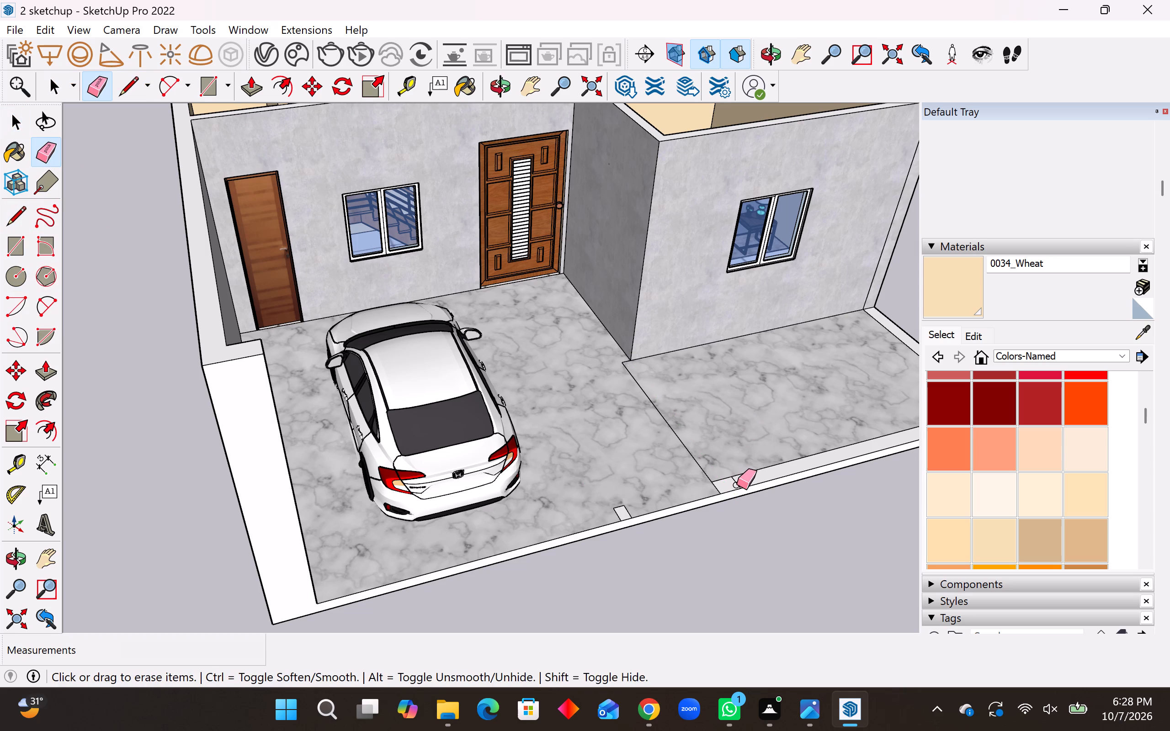
{"action": "left_click", "coordinate": [737, 481]}
{"action": "left_click", "coordinate": [738, 483]}
Paint the porch floor area in front of the projecting room with Grass Dark Green from the Landscaping, Fencing and Vegetation materials.
{"action": "scroll", "coordinate": [380, 517], "scroll_direction": "down", "scroll_amount": 6}
{"action": "middle_click_drag", "start_coordinate": [886, 482], "coordinate": [814, 507]}
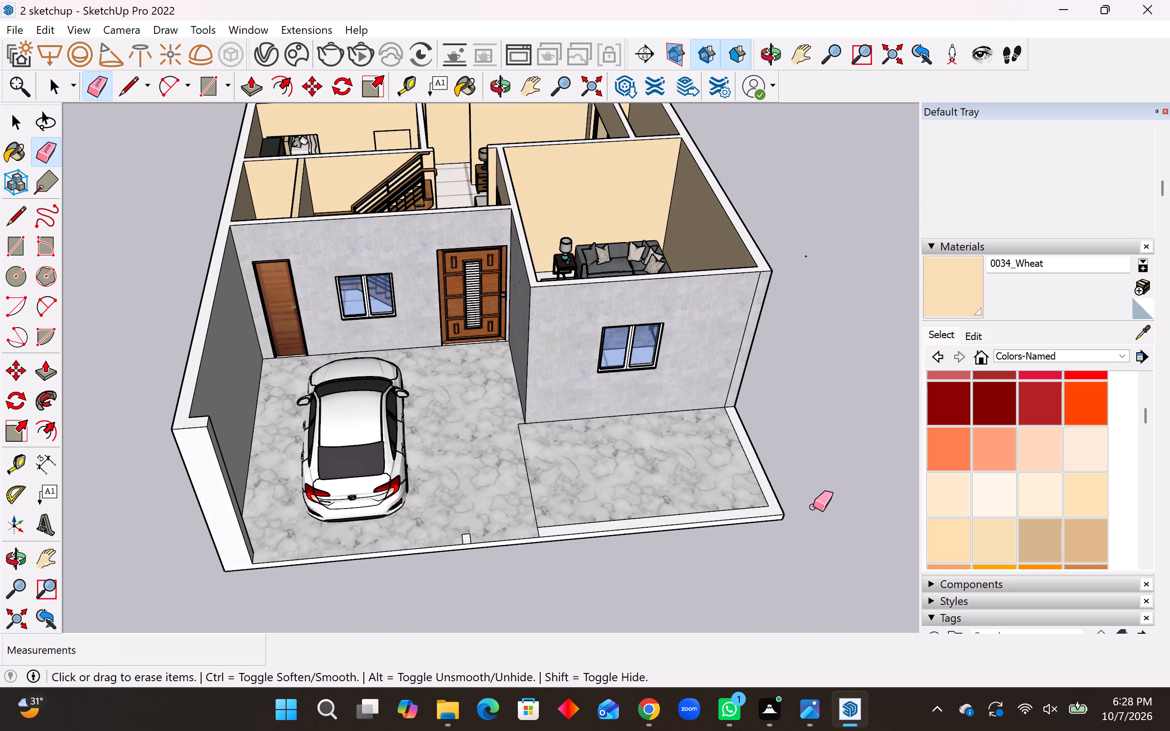
{"action": "left_click", "coordinate": [1073, 355]}
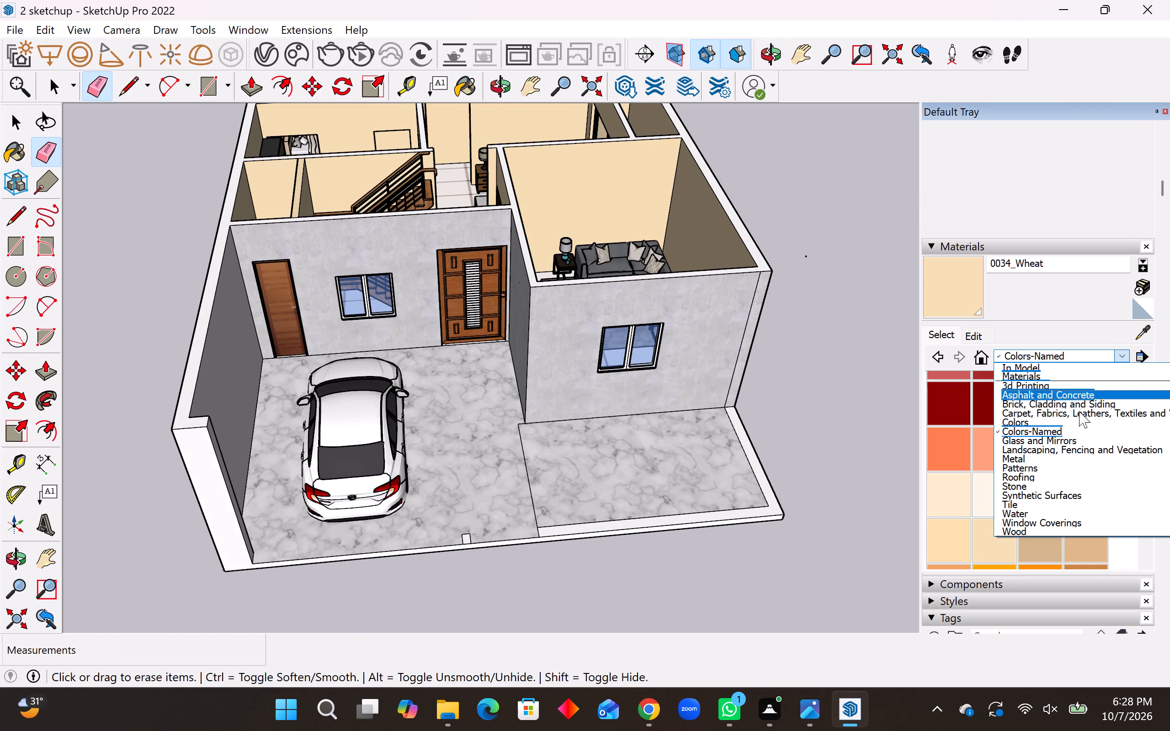
{"action": "left_click", "coordinate": [1083, 448]}
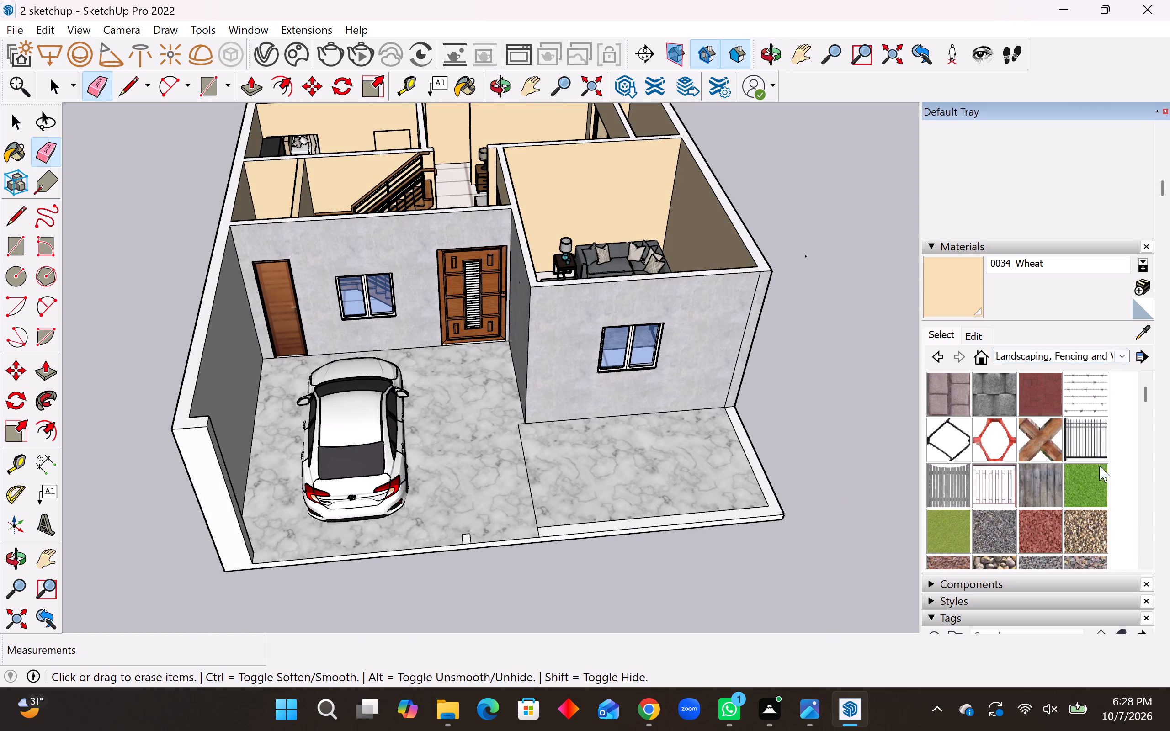
{"action": "left_click", "coordinate": [1099, 484]}
{"action": "left_click", "coordinate": [705, 463]}
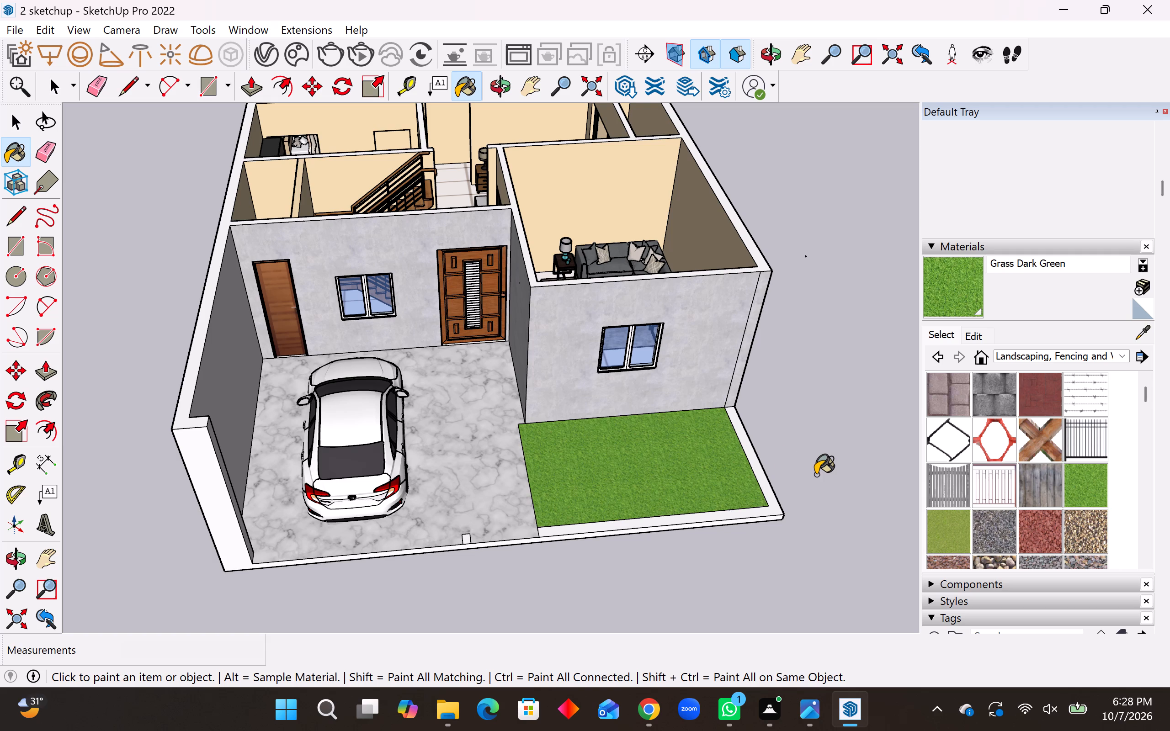
Push/Pull the curb face around the front lawn up to the height of the house walls.
{"action": "key", "text": "space"}
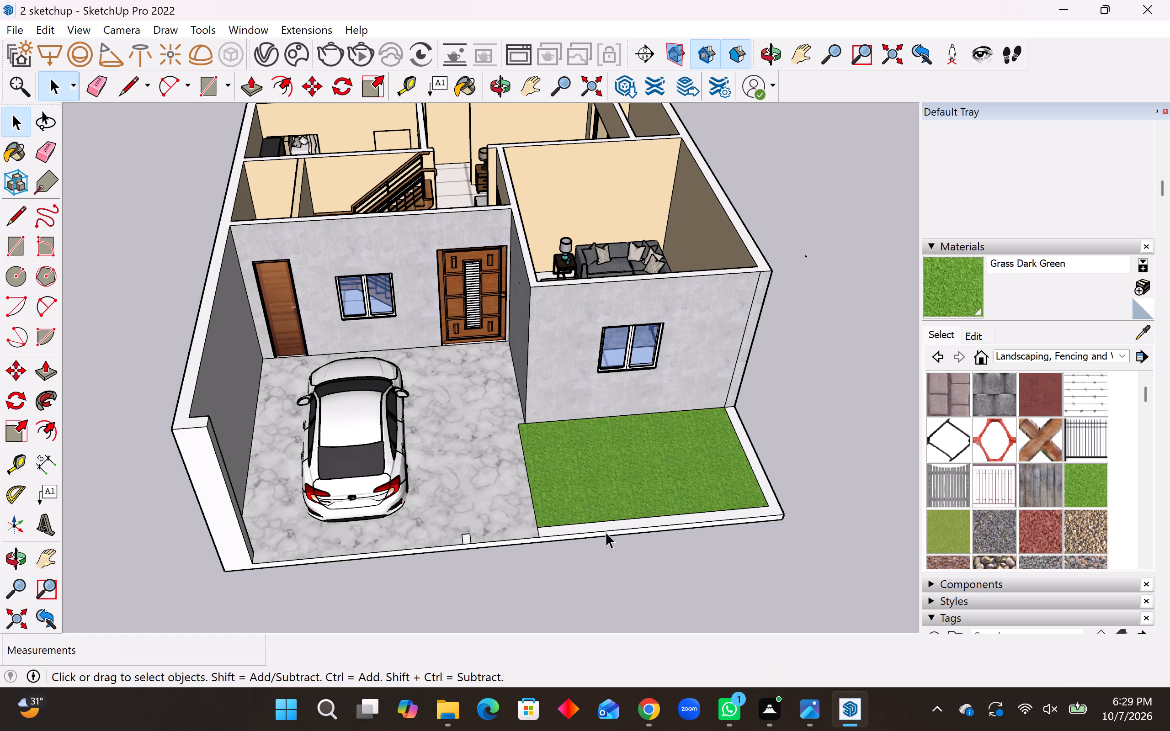
{"action": "left_click", "coordinate": [44, 367]}
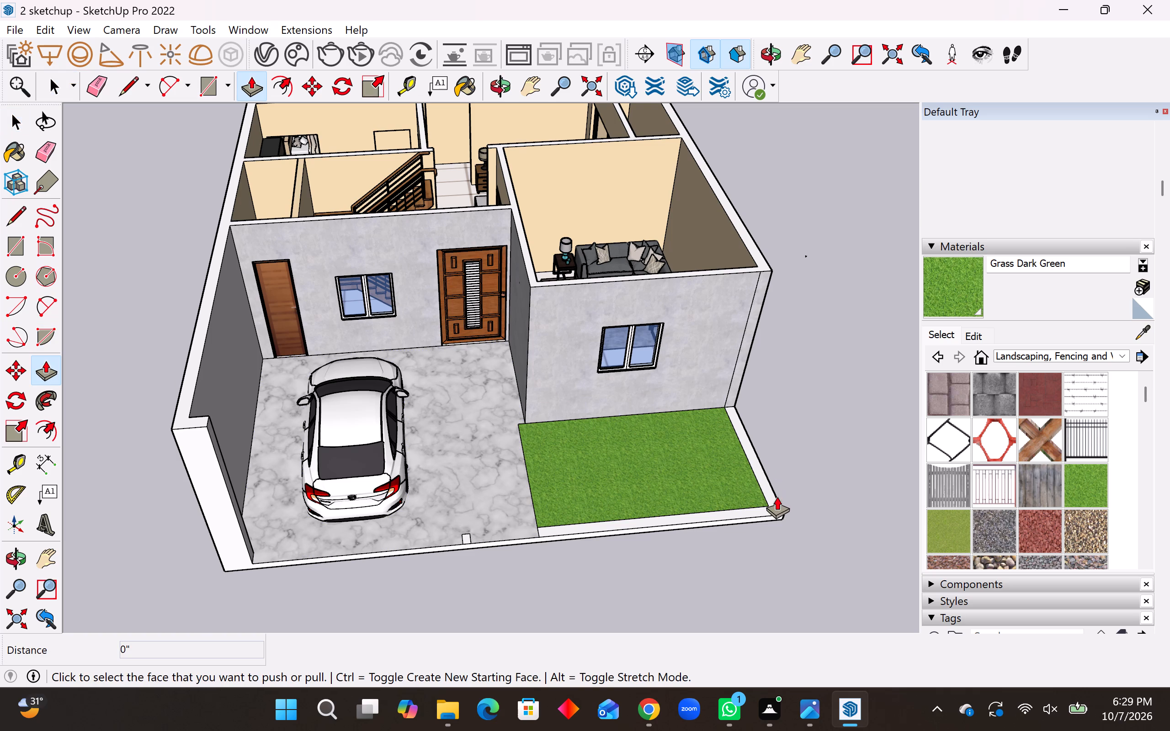
{"action": "left_click", "coordinate": [775, 508]}
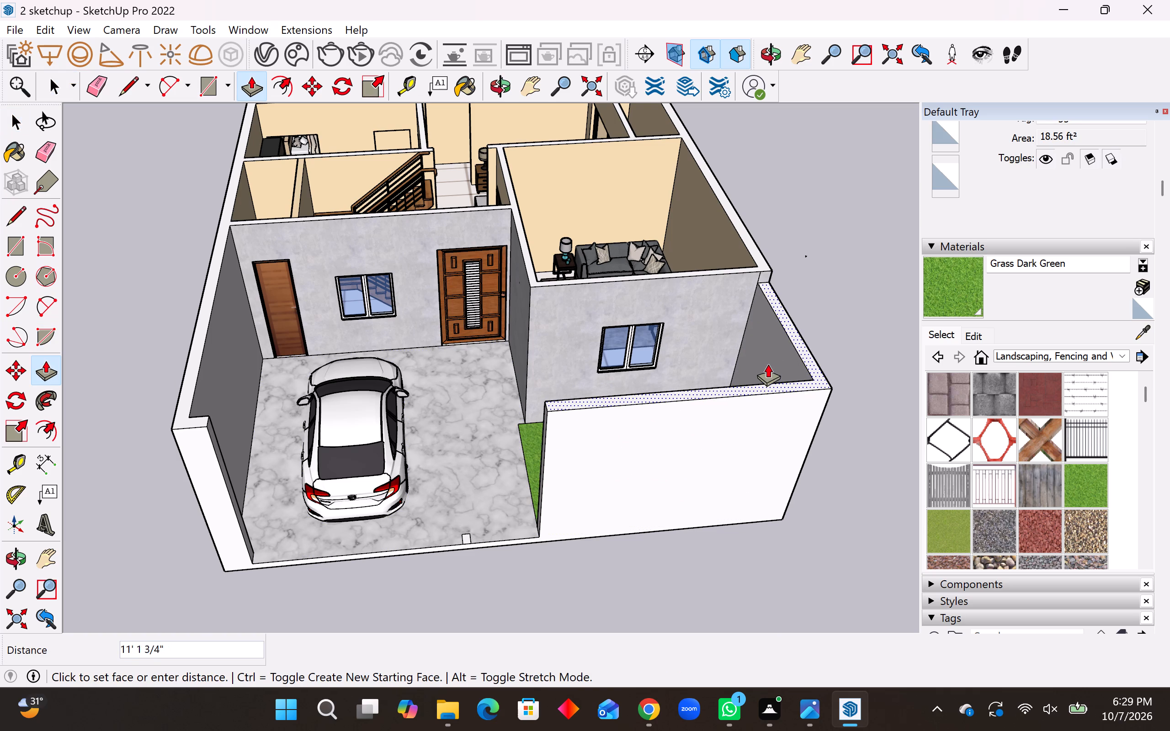
{"action": "left_click", "coordinate": [767, 254]}
{"action": "key", "text": "space"}
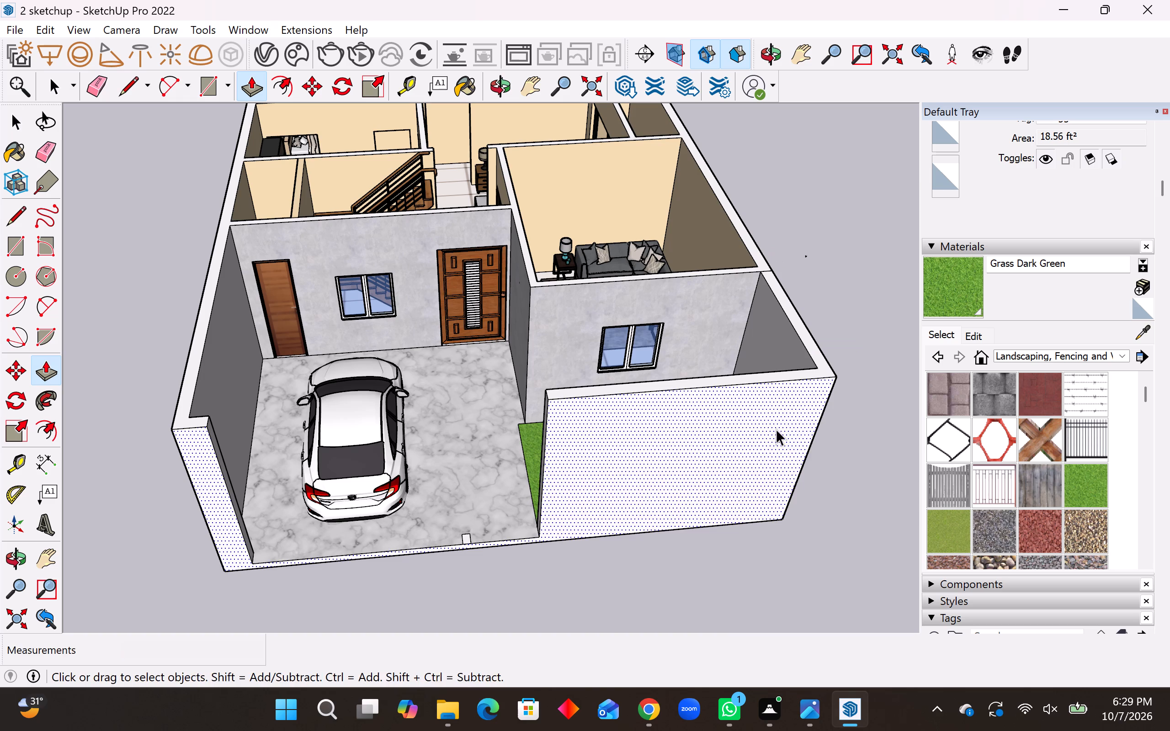
Paint the outer front face of the raised lawn wall with Polished Concrete New from the Asphalt and Concrete materials.
{"action": "middle_click_drag", "start_coordinate": [718, 449], "coordinate": [774, 456]}
{"action": "left_click", "coordinate": [1049, 355]}
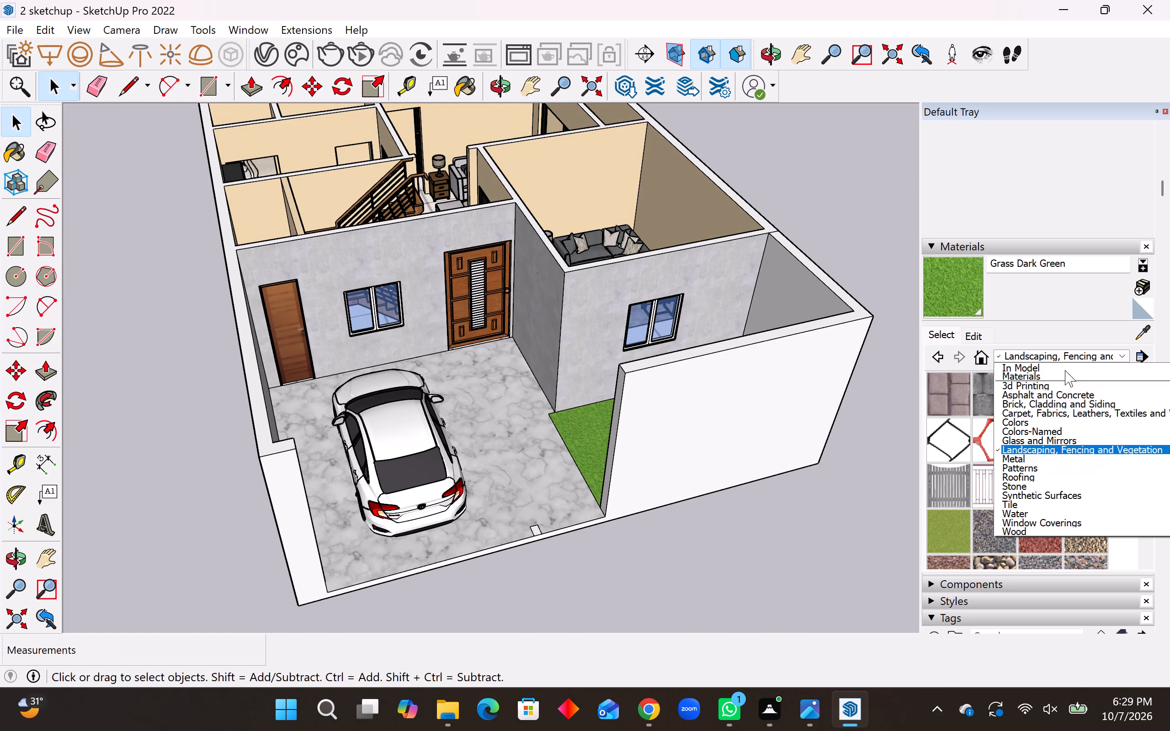
{"action": "left_click", "coordinate": [1073, 399]}
{"action": "left_click", "coordinate": [1079, 438]}
{"action": "left_click", "coordinate": [713, 414]}
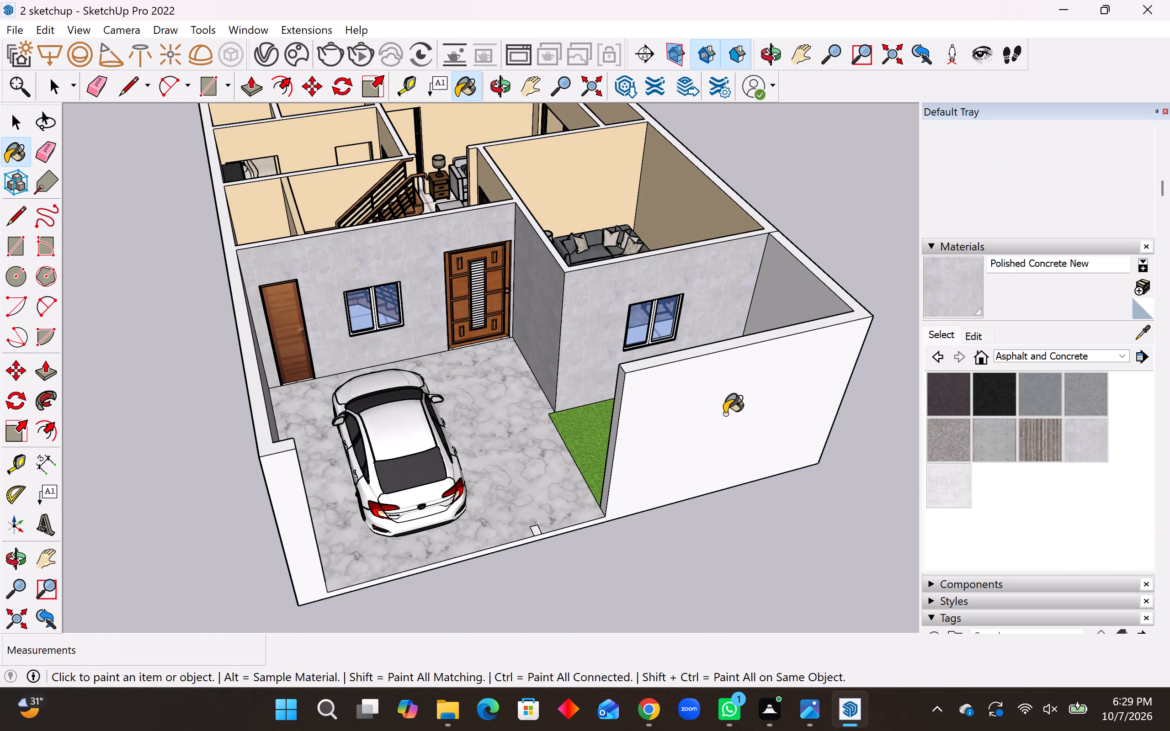
Paint the inner faces of the lawn's enclosing walls and the front end of the opposite side wall with Polished Concrete New.
{"action": "middle_click_drag", "start_coordinate": [881, 403], "coordinate": [548, 420]}
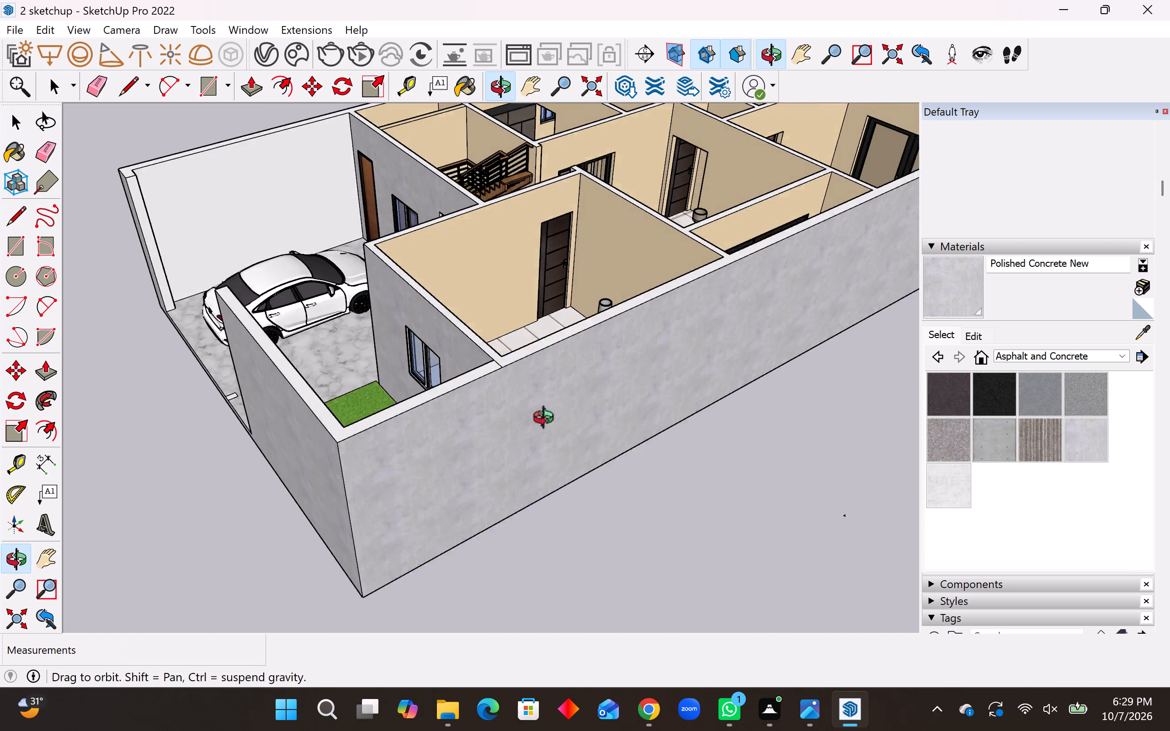
{"action": "middle_click_drag", "start_coordinate": [548, 420], "coordinate": [936, 428]}
{"action": "scroll", "coordinate": [678, 379], "scroll_direction": "up", "scroll_amount": 4}
{"action": "middle_click_drag", "start_coordinate": [711, 344], "coordinate": [734, 362]}
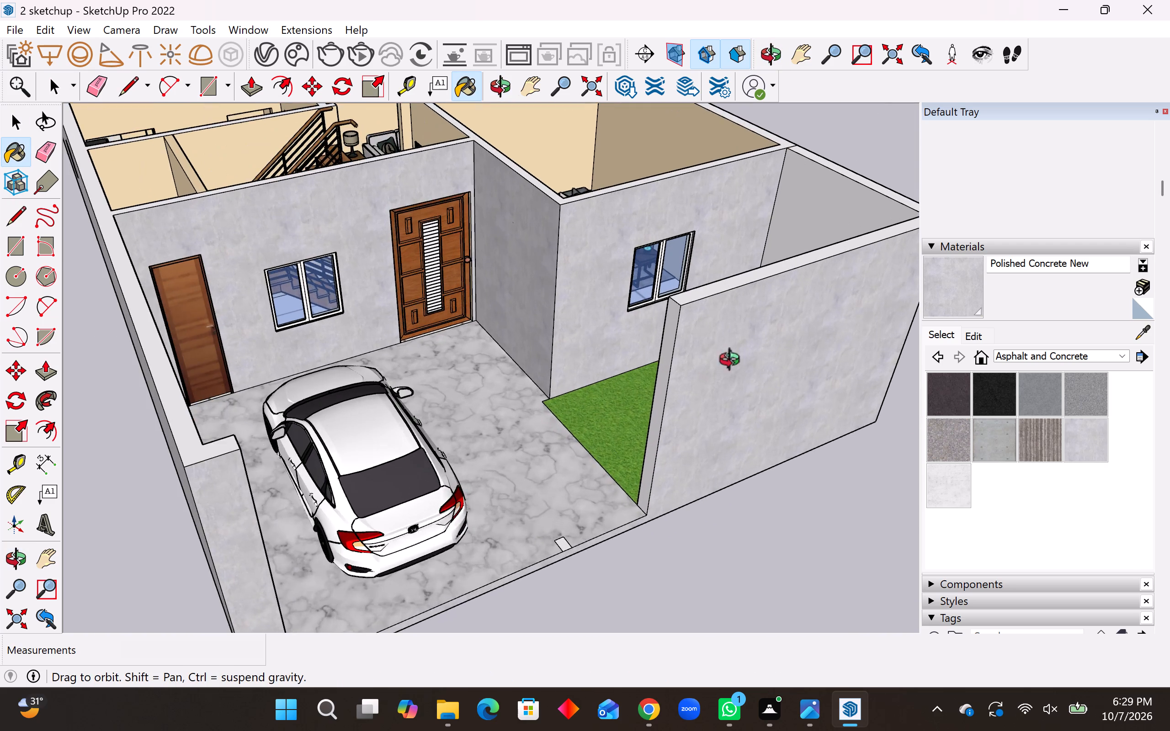
{"action": "middle_click_drag", "start_coordinate": [734, 362], "coordinate": [870, 424]}
{"action": "left_click", "coordinate": [735, 161]}
{"action": "middle_click_drag", "start_coordinate": [743, 263], "coordinate": [833, 305]}
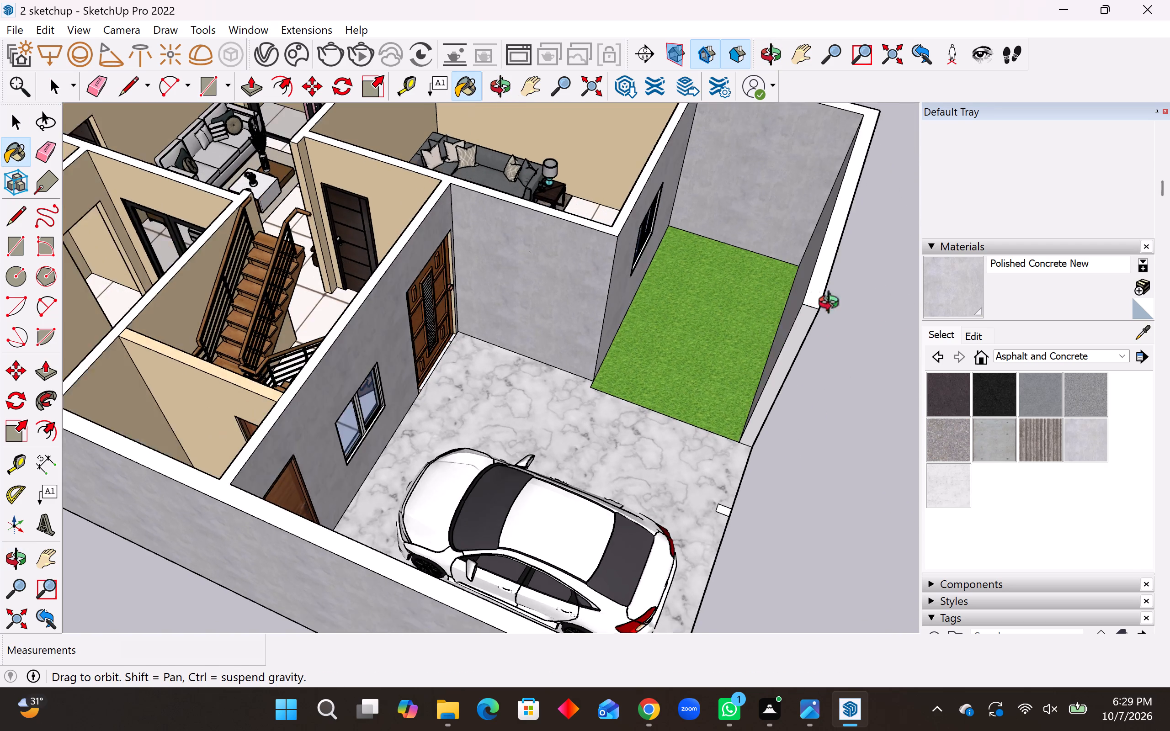
{"action": "middle_click_drag", "start_coordinate": [833, 305], "coordinate": [894, 307]}
{"action": "left_click", "coordinate": [782, 258]}
{"action": "left_click", "coordinate": [801, 283]}
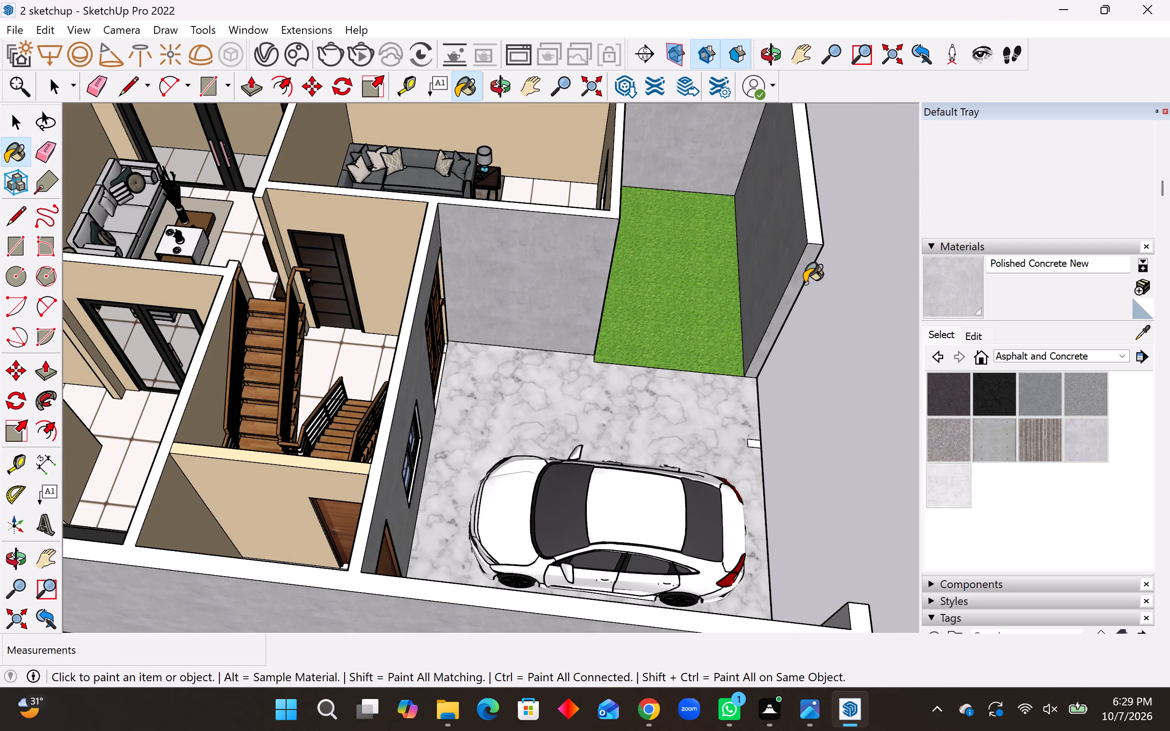
{"action": "middle_click_drag", "start_coordinate": [834, 301], "coordinate": [333, 294]}
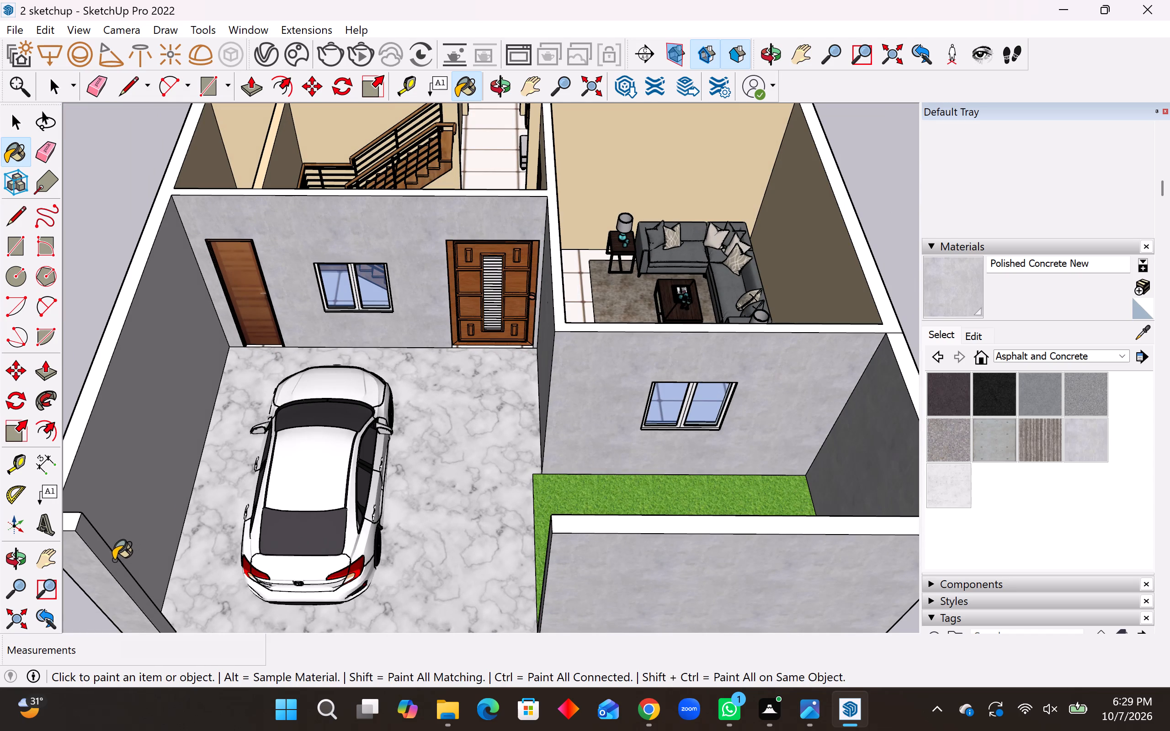
{"action": "left_click", "coordinate": [111, 561]}
Save the house model.
{"action": "scroll", "coordinate": [770, 449], "scroll_direction": "down", "scroll_amount": 7}
{"action": "middle_click_drag", "start_coordinate": [761, 495], "coordinate": [746, 475]}
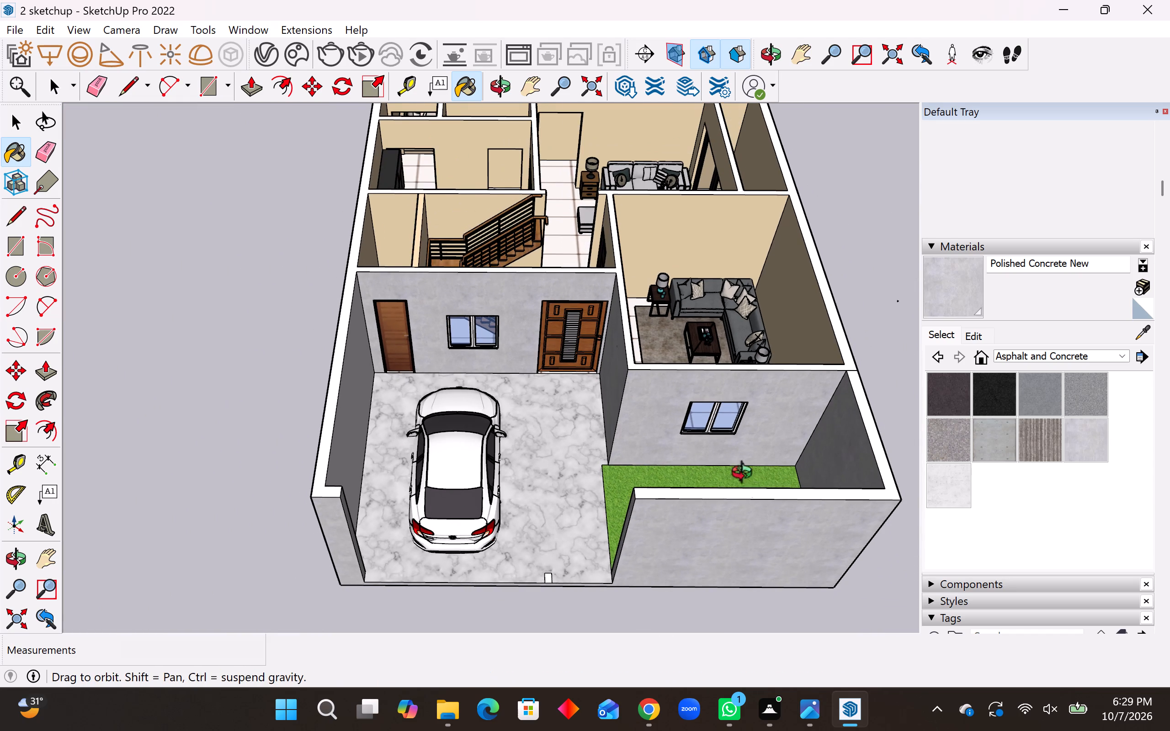
{"action": "middle_click_drag", "start_coordinate": [746, 475], "coordinate": [729, 451]}
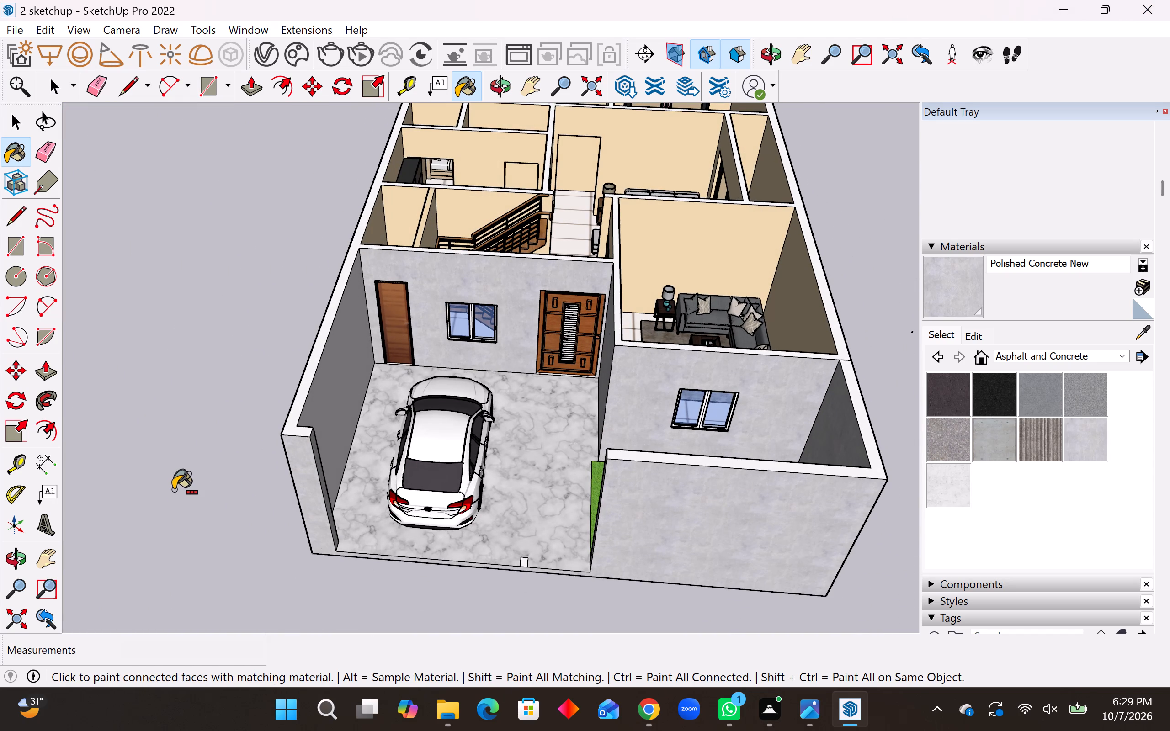
{"action": "key", "text": "ctrl+s"}
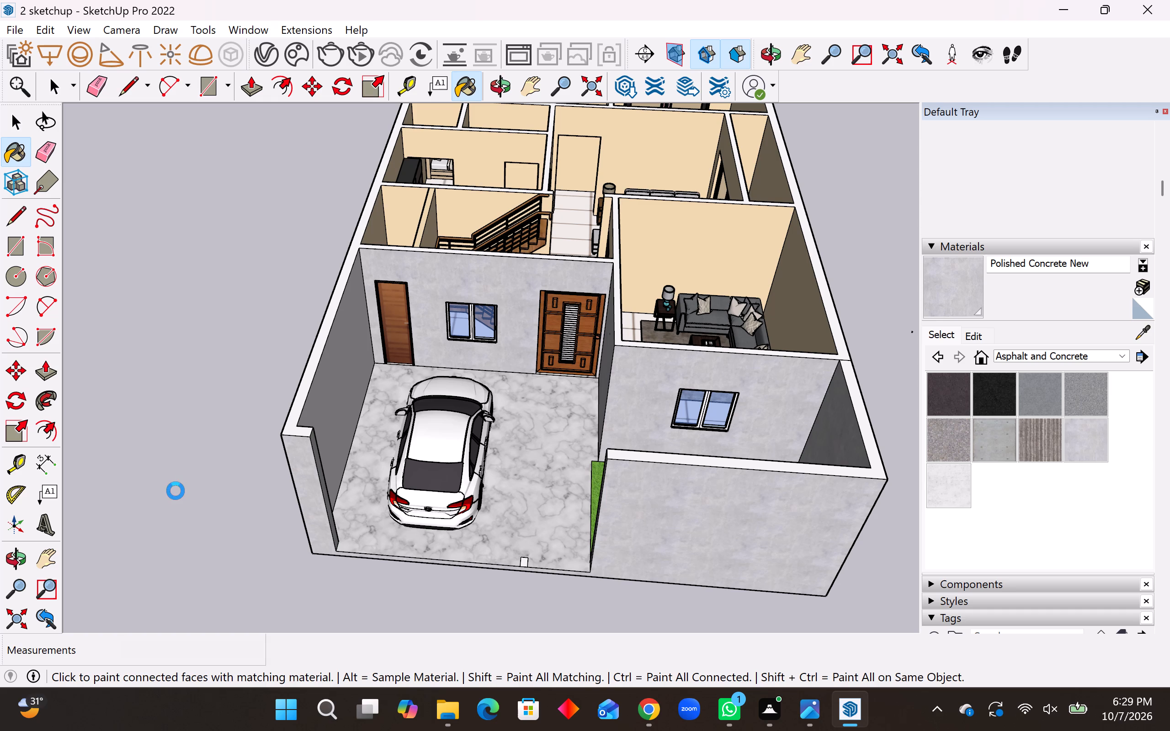
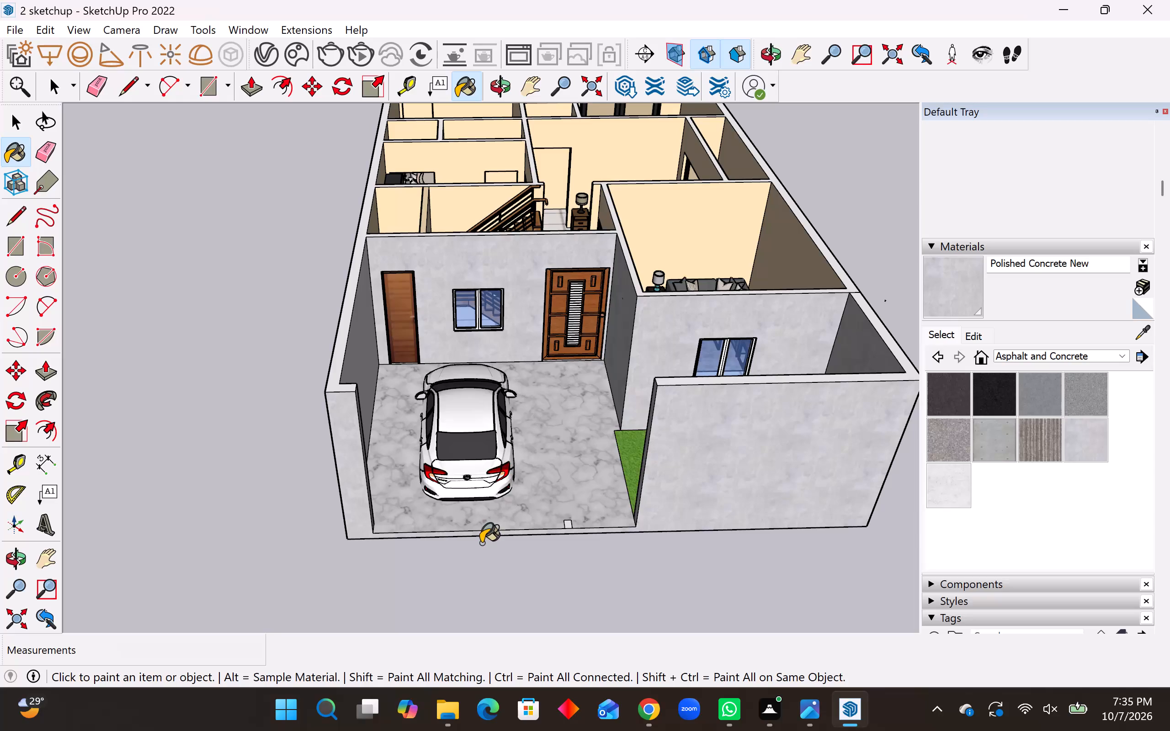
Erase the small leftover piece at the front edge of the porch floor.
{"action": "scroll", "coordinate": [480, 531], "scroll_direction": "down", "scroll_amount": 4}
{"action": "middle_click_drag", "start_coordinate": [484, 510], "coordinate": [478, 540]}
{"action": "scroll", "coordinate": [530, 512], "scroll_direction": "up", "scroll_amount": 4}
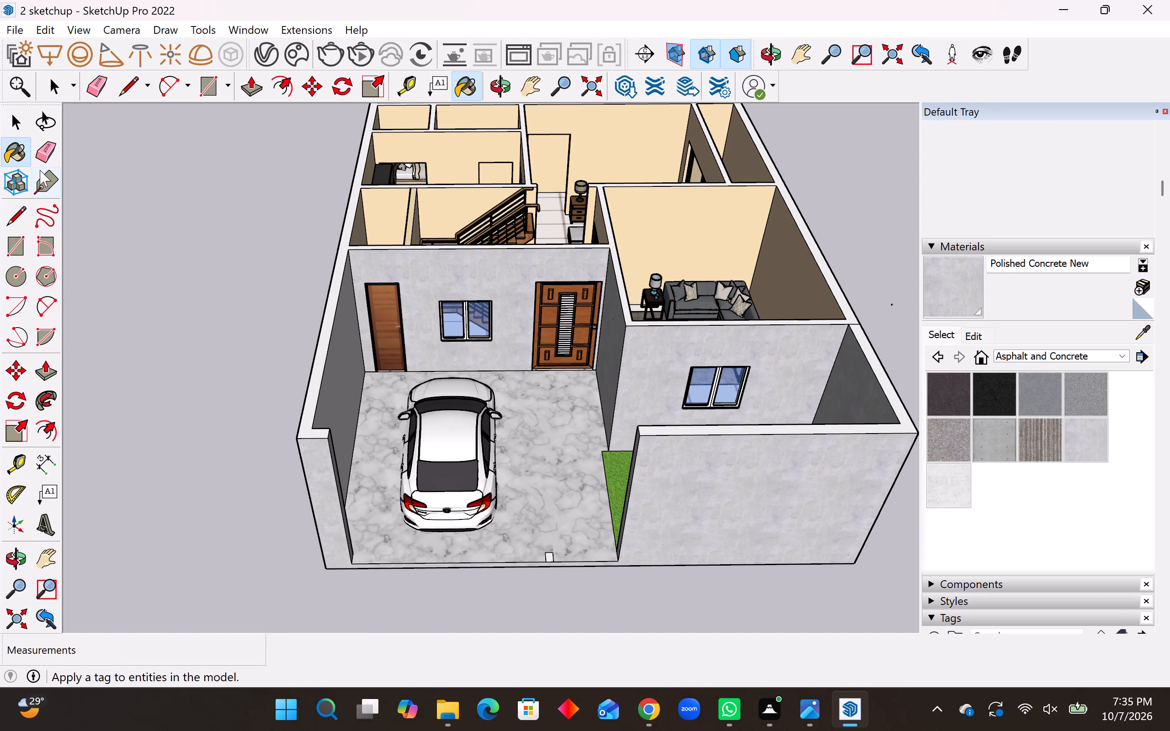
{"action": "left_click", "coordinate": [43, 158]}
{"action": "scroll", "coordinate": [468, 553], "scroll_direction": "up", "scroll_amount": 6}
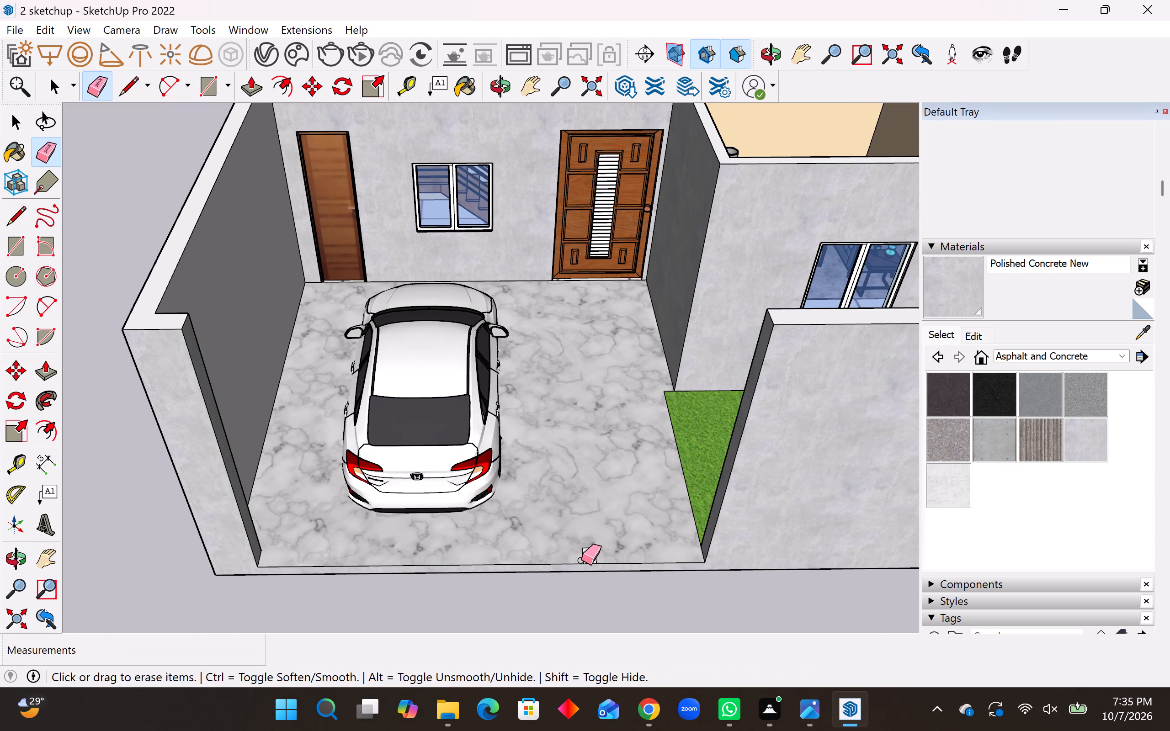
{"action": "left_click_drag", "start_coordinate": [580, 557], "coordinate": [587, 548]}
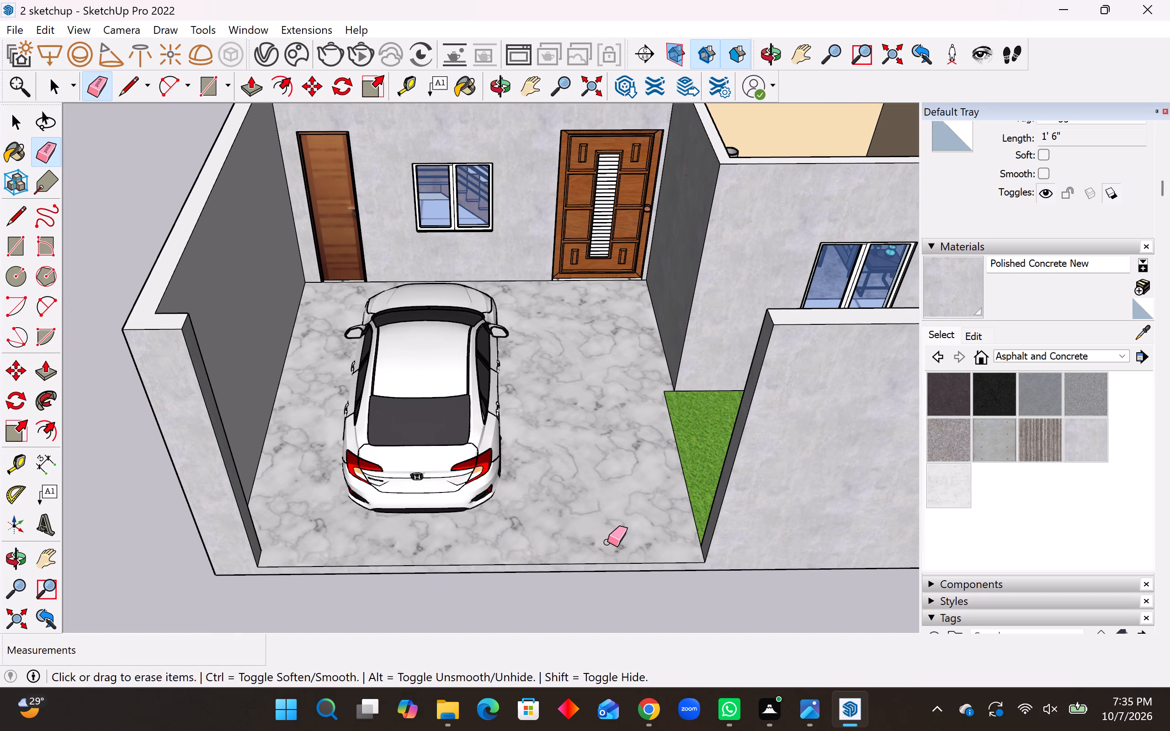
Import the gate (1) model from the Downloads folder and place it on the empty ground beside the house.
{"action": "left_click", "coordinate": [11, 33]}
{"action": "left_click", "coordinate": [59, 332]}
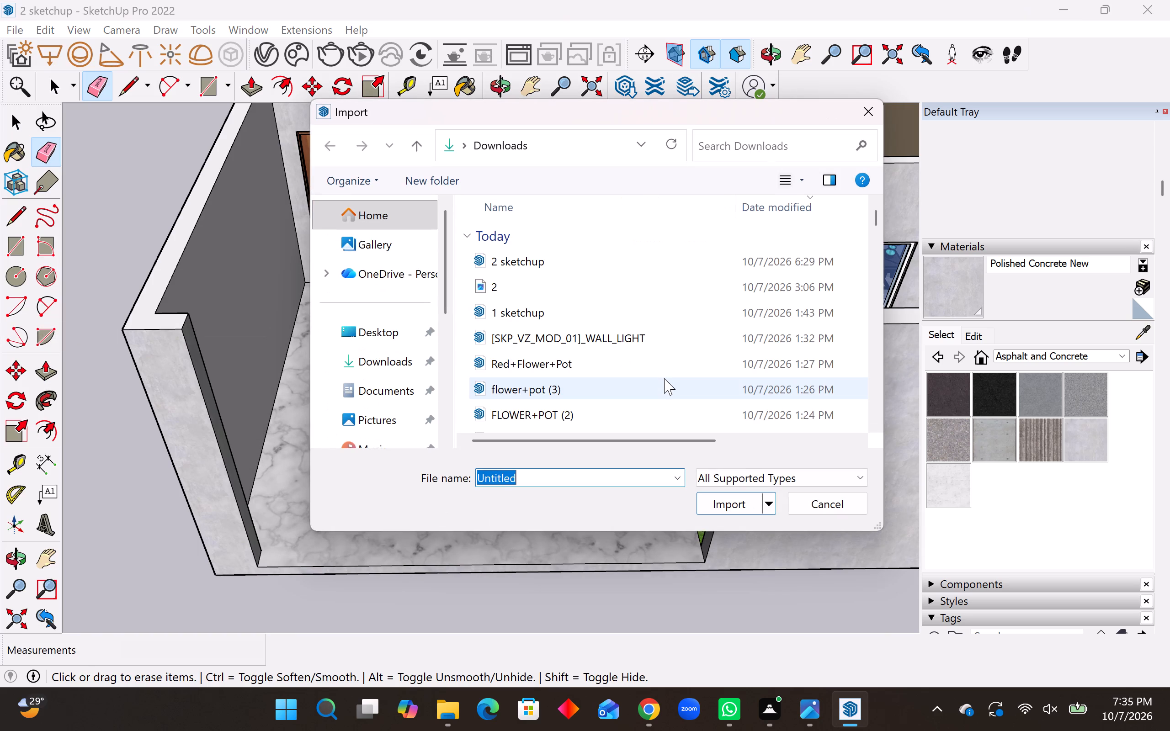
{"action": "scroll", "coordinate": [664, 378], "scroll_direction": "down", "scroll_amount": 7}
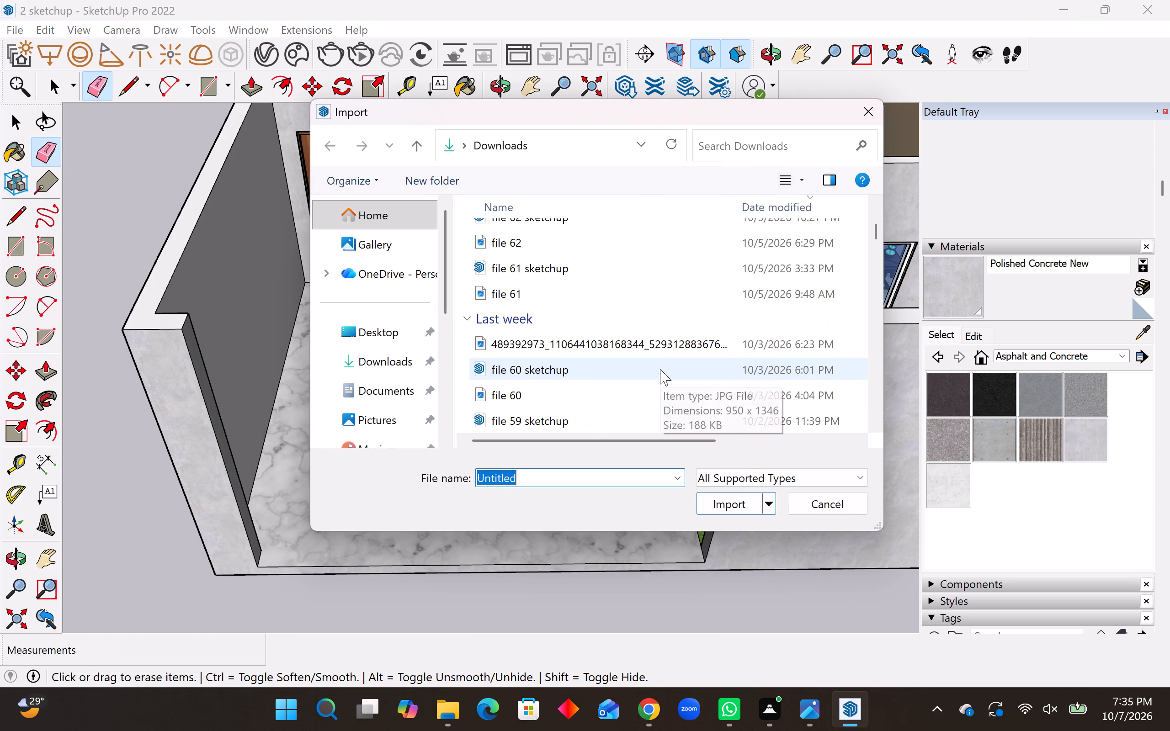
{"action": "scroll", "coordinate": [660, 369], "scroll_direction": "down", "scroll_amount": 6}
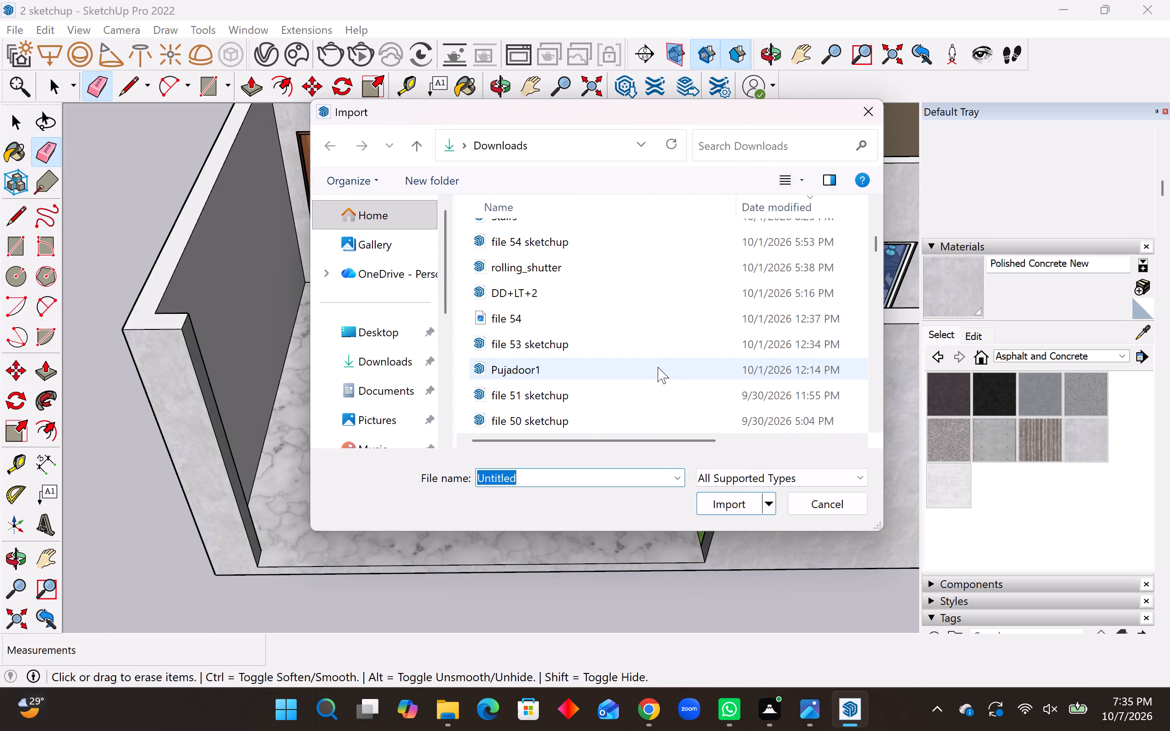
{"action": "scroll", "coordinate": [656, 365], "scroll_direction": "down", "scroll_amount": 5}
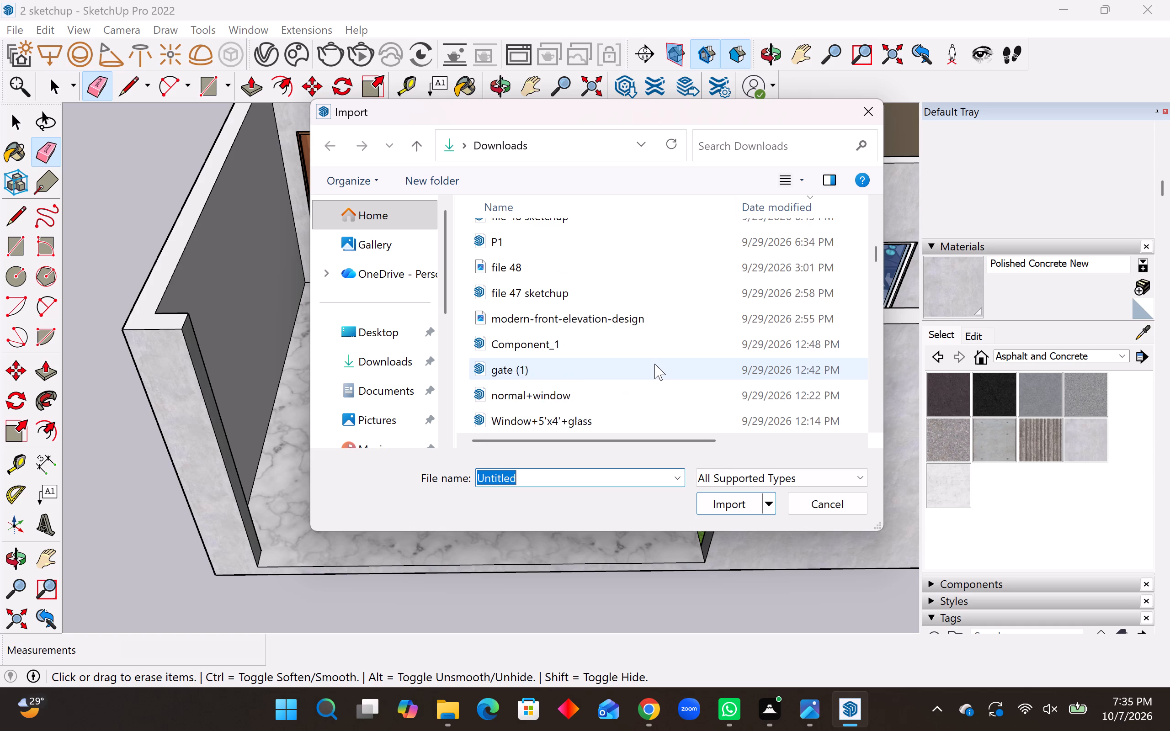
{"action": "scroll", "coordinate": [654, 364], "scroll_direction": "down", "scroll_amount": 1}
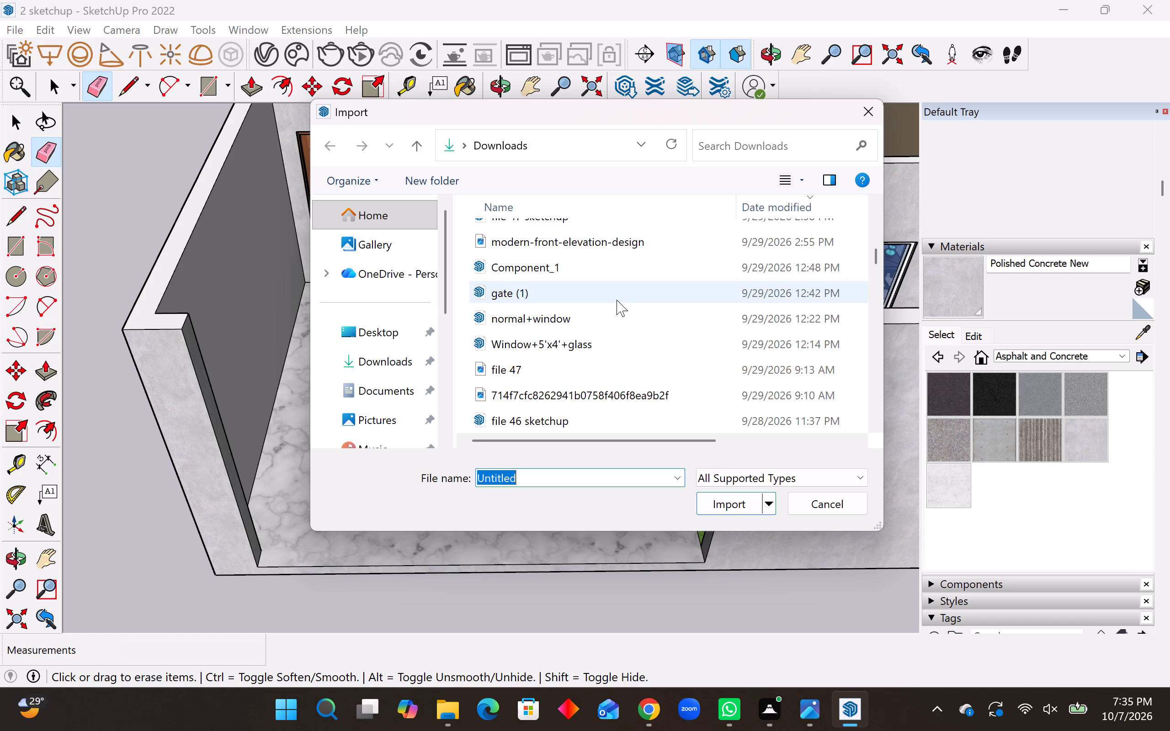
{"action": "left_click", "coordinate": [615, 300]}
{"action": "left_click_drag", "start_coordinate": [719, 500], "coordinate": [715, 499]}
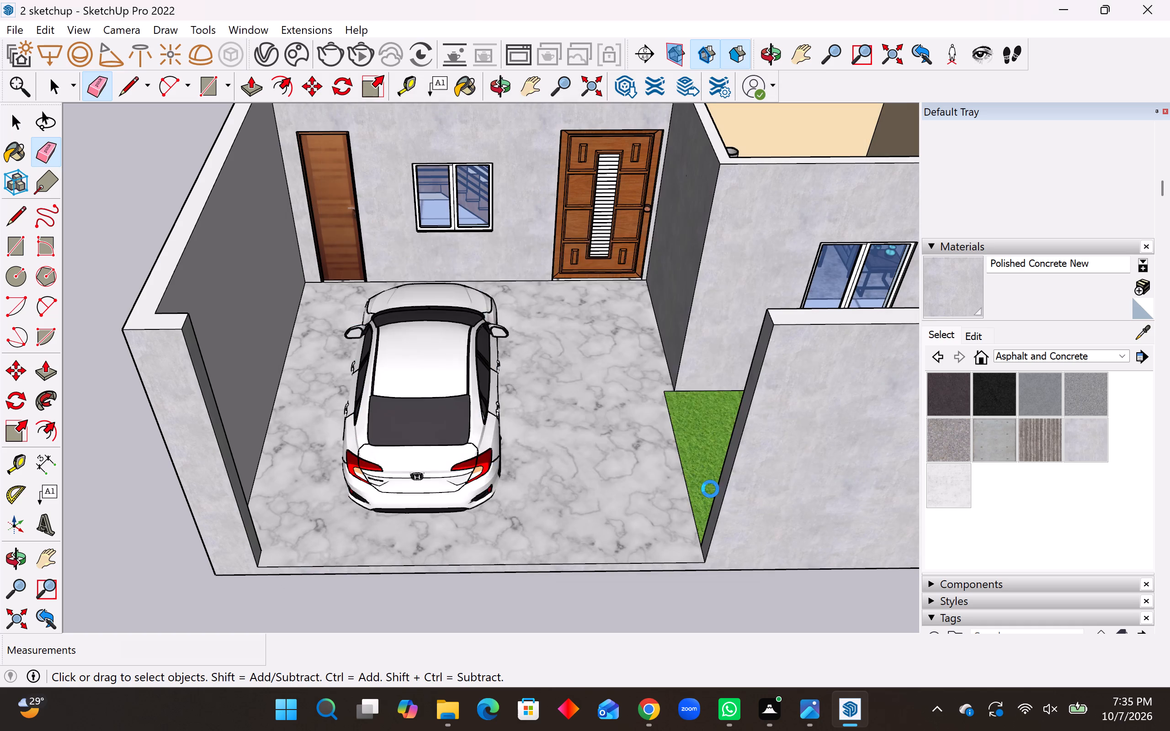
{"action": "left_click", "coordinate": [760, 249]}
{"action": "scroll", "coordinate": [723, 325], "scroll_direction": "down", "scroll_amount": 12}
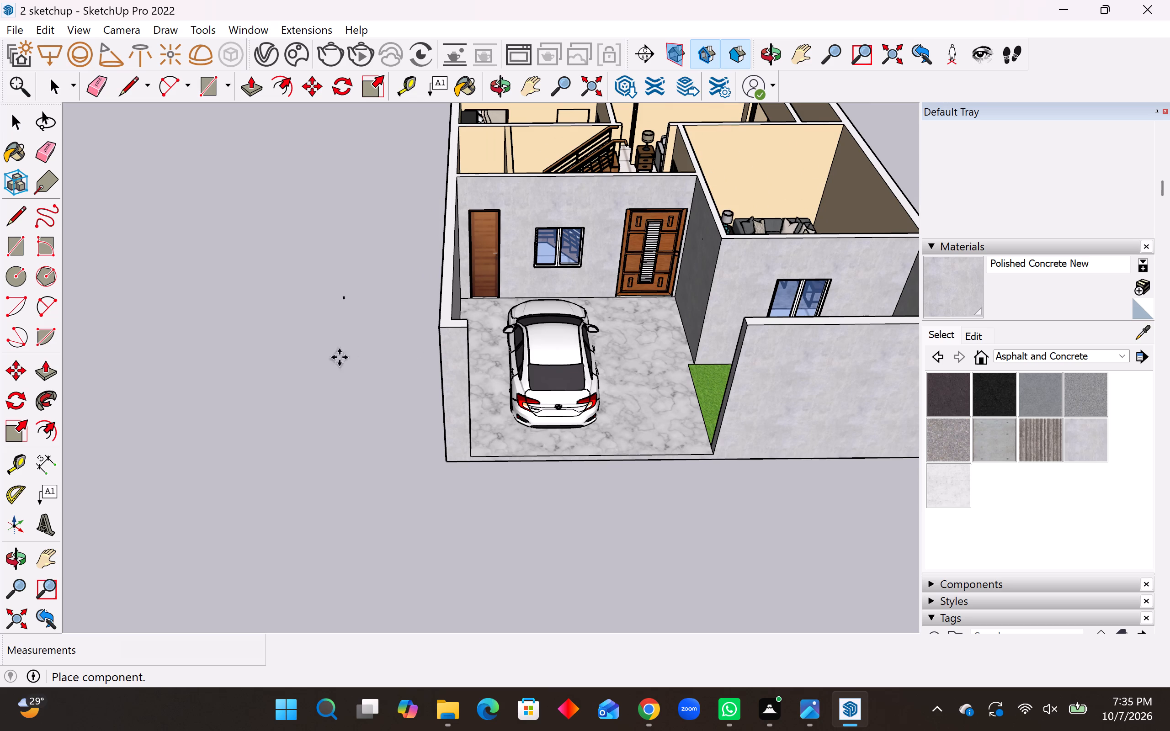
{"action": "left_click", "coordinate": [117, 358]}
Move the gate component farther away from the house's side wall.
{"action": "middle_click_drag", "start_coordinate": [315, 304], "coordinate": [379, 307]}
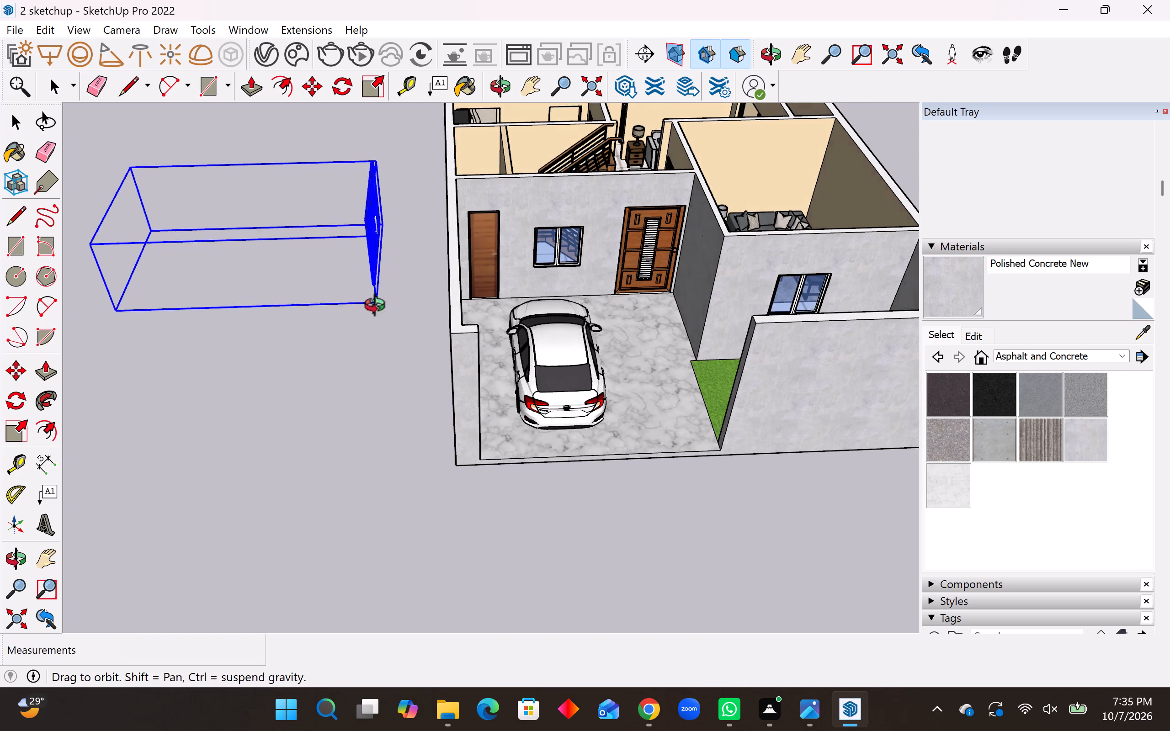
{"action": "middle_click_drag", "start_coordinate": [379, 307], "coordinate": [547, 302]}
{"action": "middle_click_drag", "start_coordinate": [528, 305], "coordinate": [478, 315]}
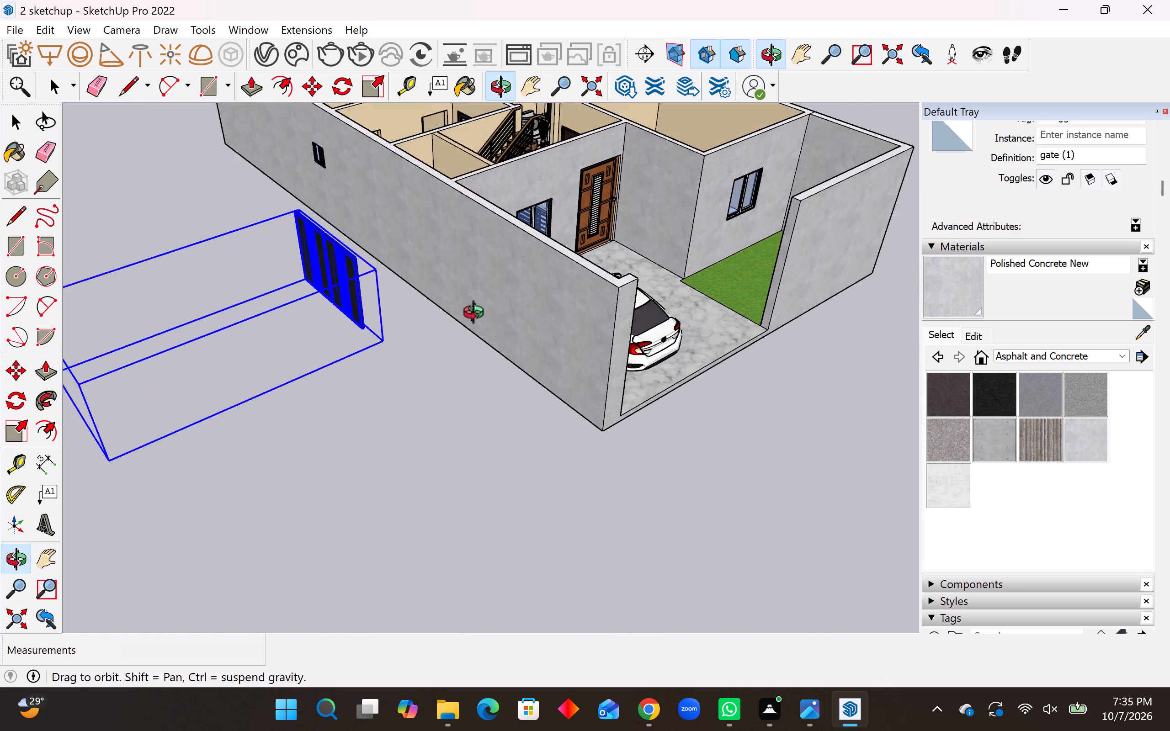
{"action": "middle_click_drag", "start_coordinate": [478, 315], "coordinate": [461, 317]}
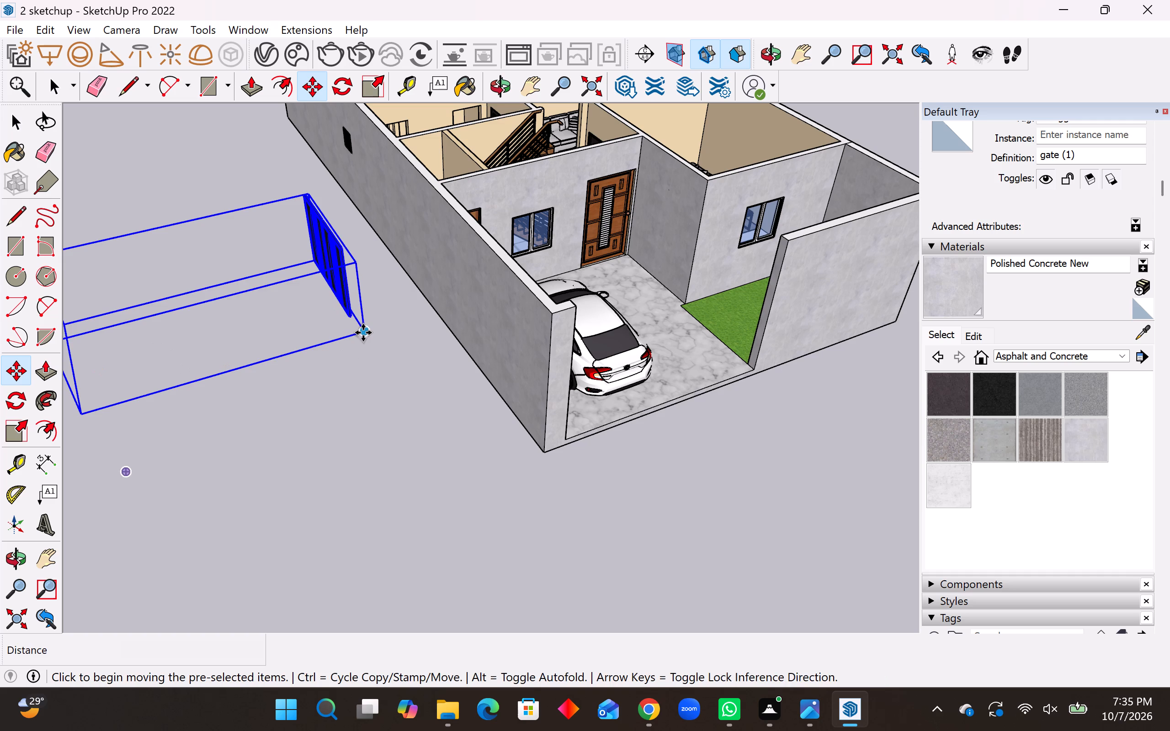
{"action": "left_click", "coordinate": [363, 333]}
{"action": "left_click", "coordinate": [162, 415]}
Rotate the gate component 90 degrees on the ground plane so it runs parallel to the porch front.
{"action": "left_click", "coordinate": [8, 404]}
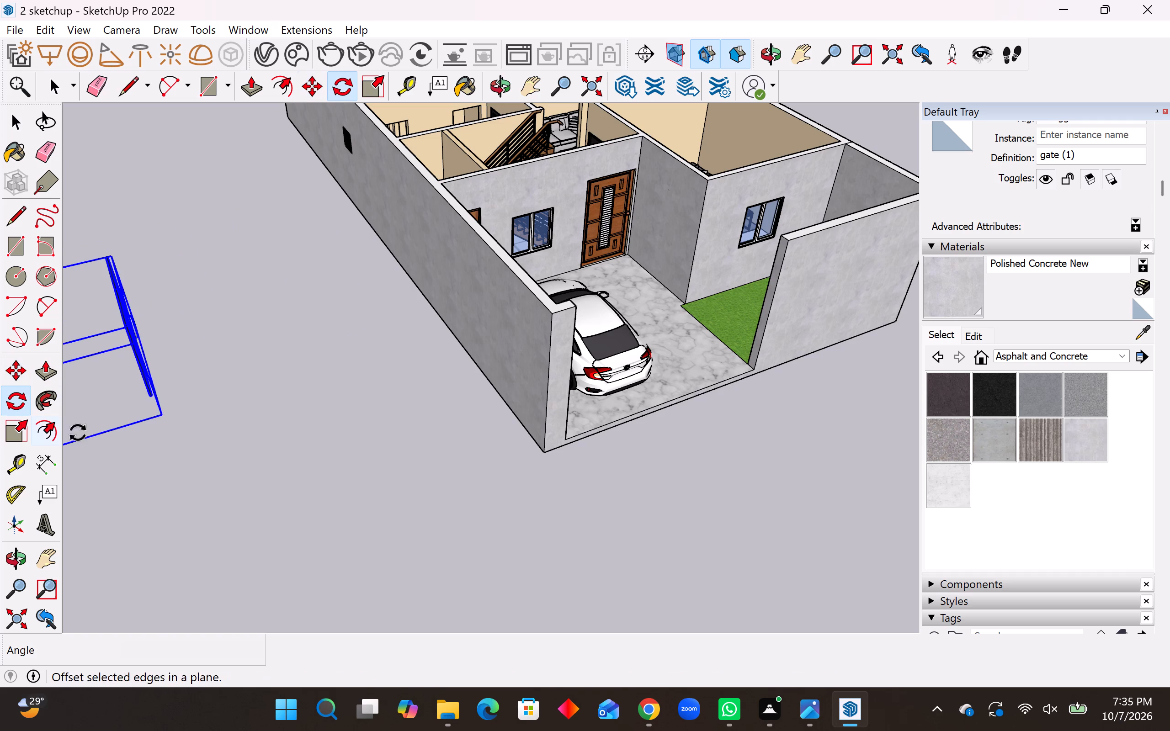
{"action": "left_click", "coordinate": [145, 474]}
{"action": "left_click", "coordinate": [219, 456]}
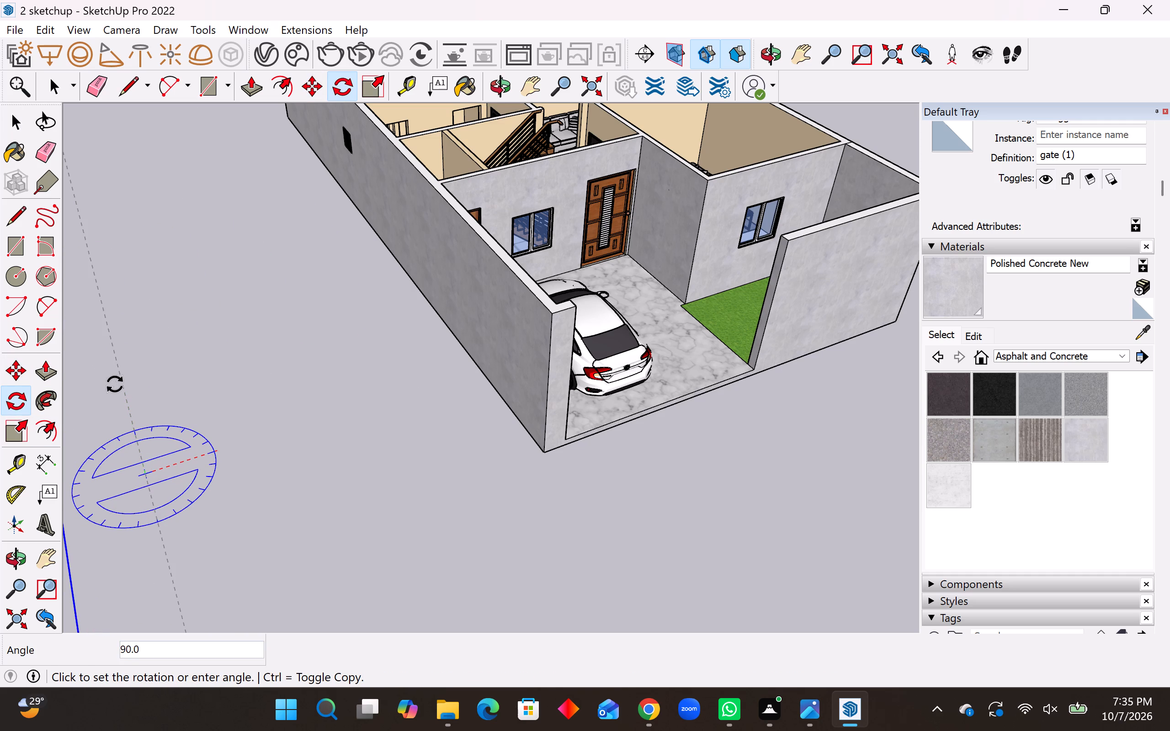
{"action": "left_click", "coordinate": [123, 411]}
Explode the gate component and the group nested inside it, leaving the gate leaves as separate objects.
{"action": "scroll", "coordinate": [290, 401], "scroll_direction": "down", "scroll_amount": 19}
{"action": "scroll", "coordinate": [236, 440], "scroll_direction": "up", "scroll_amount": 3}
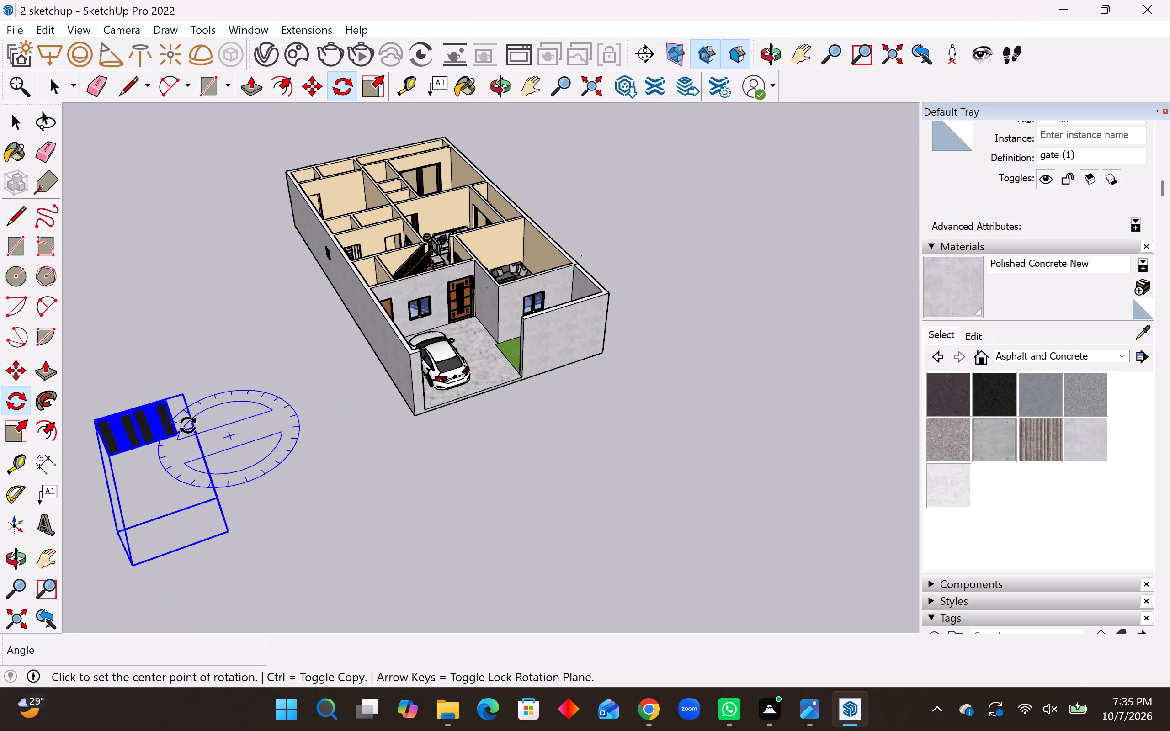
{"action": "right_click_drag", "start_coordinate": [167, 424], "coordinate": [163, 424]}
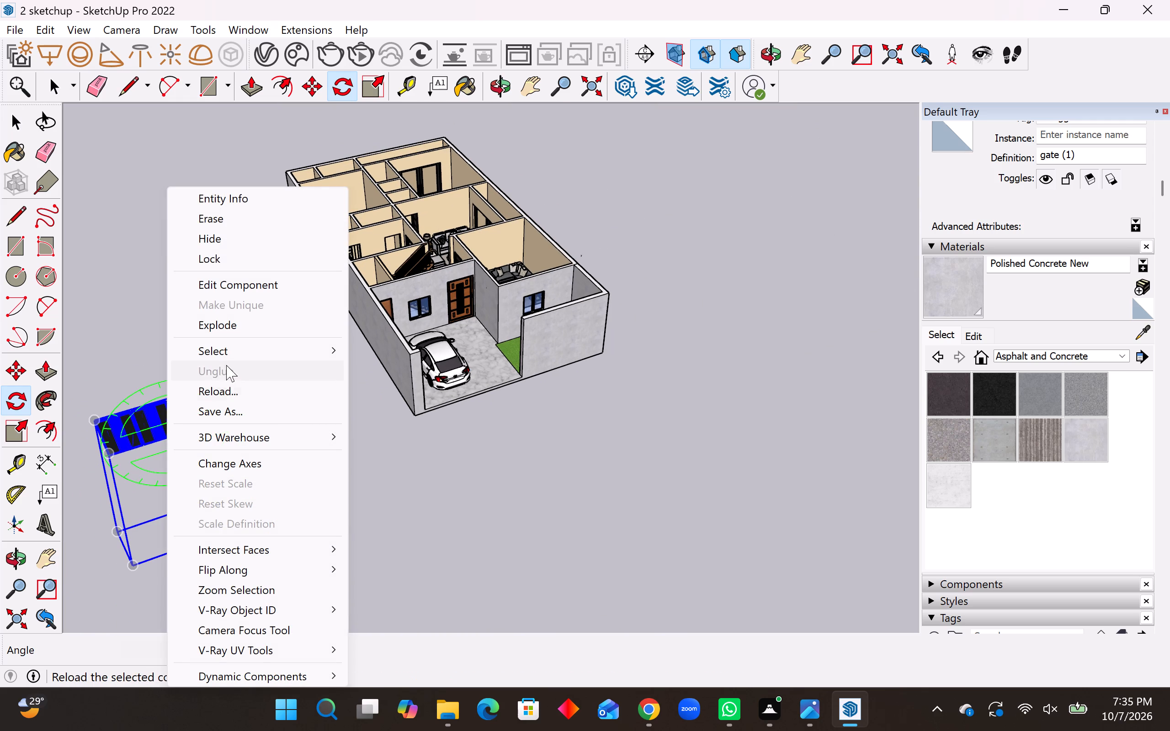
{"action": "left_click", "coordinate": [240, 329]}
{"action": "scroll", "coordinate": [170, 416], "scroll_direction": "up", "scroll_amount": 4}
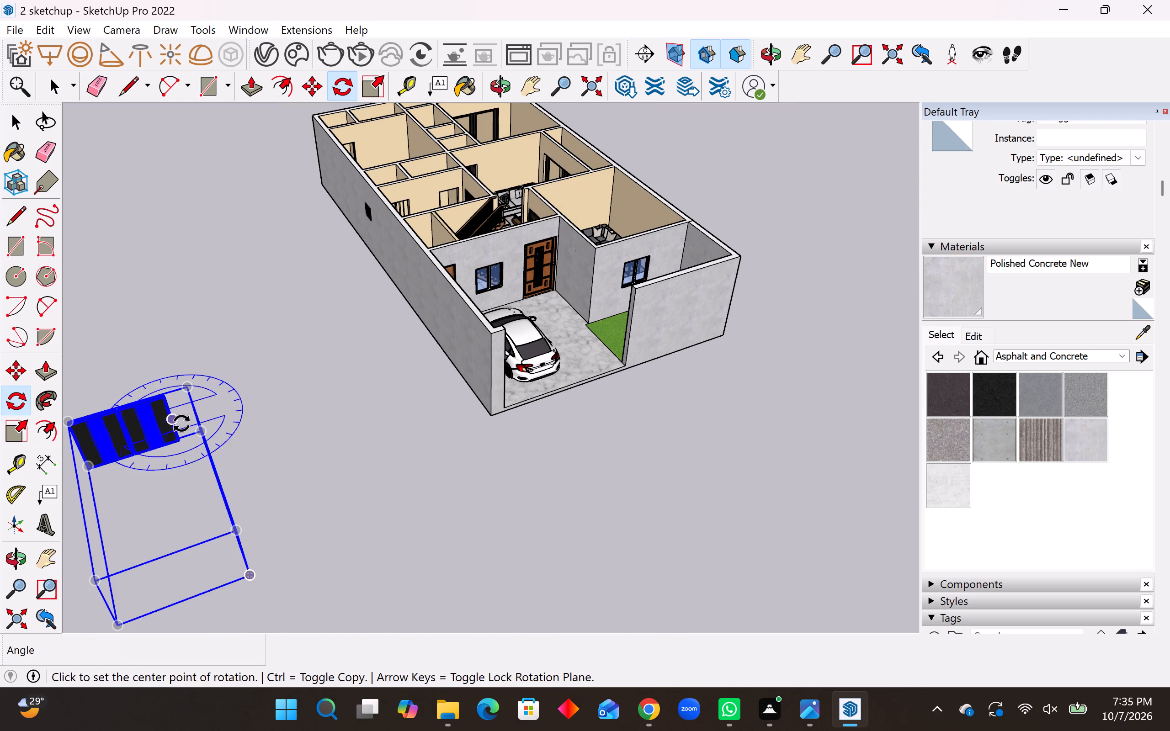
{"action": "key", "text": "space"}
{"action": "right_click", "coordinate": [164, 418]}
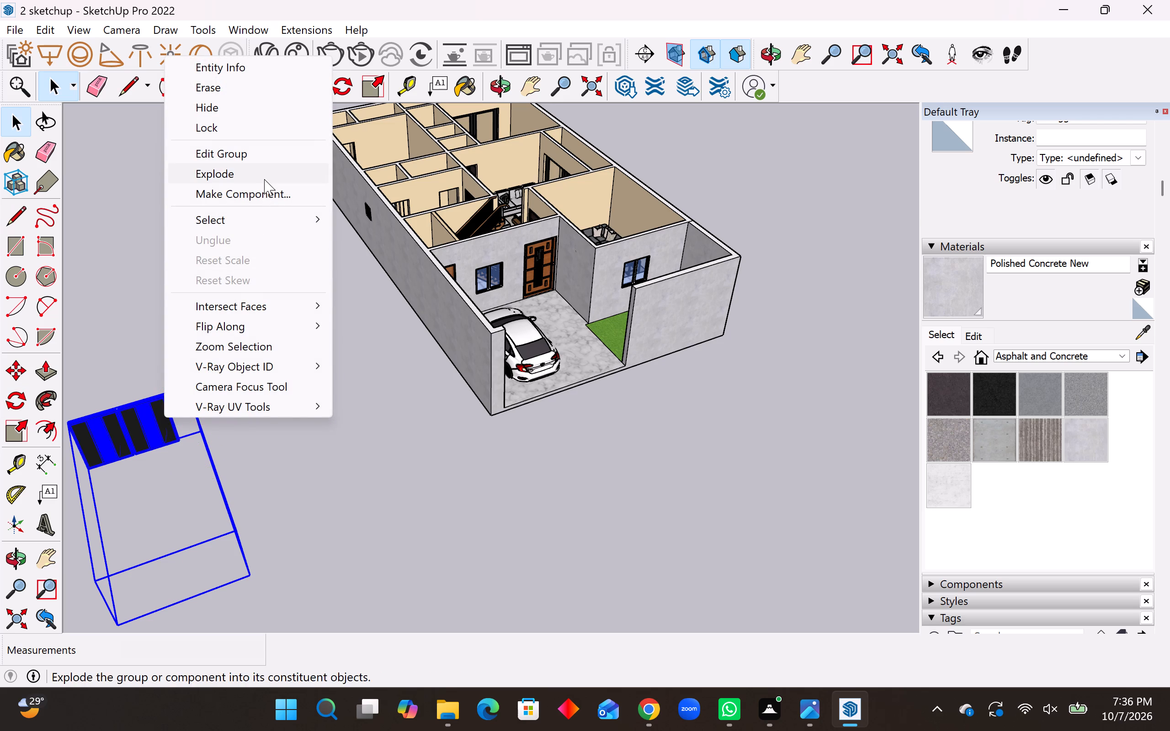
{"action": "left_click", "coordinate": [264, 179]}
{"action": "left_click", "coordinate": [266, 350]}
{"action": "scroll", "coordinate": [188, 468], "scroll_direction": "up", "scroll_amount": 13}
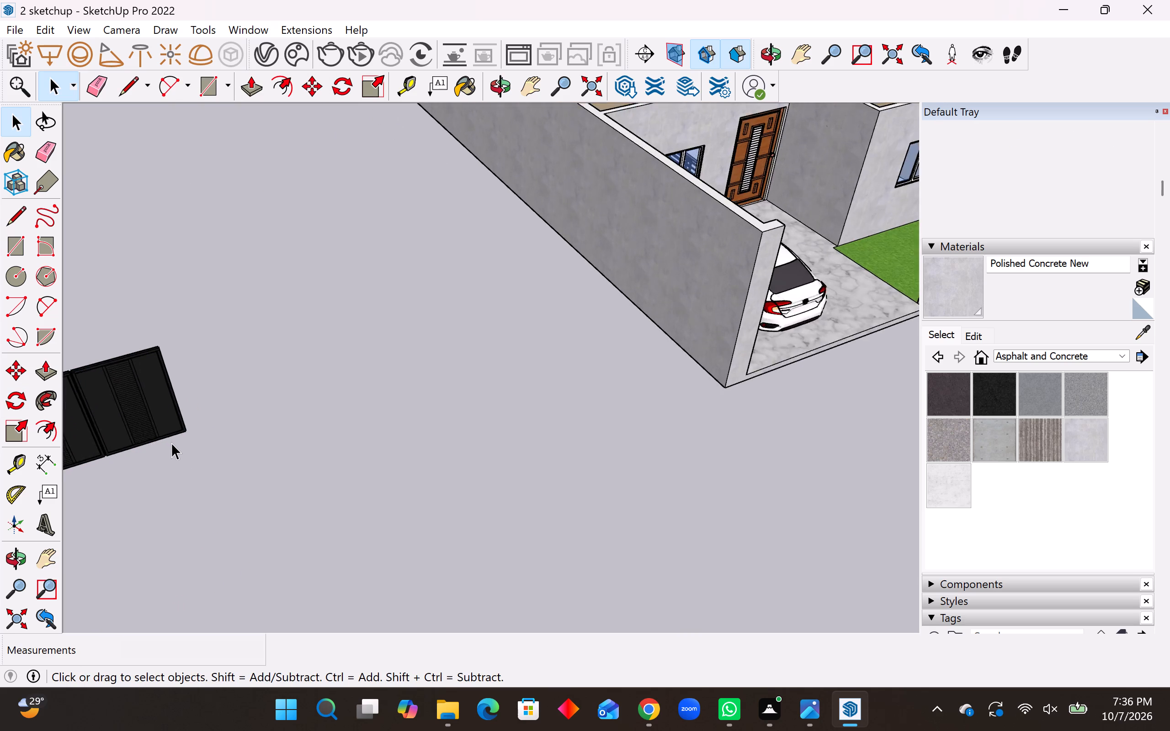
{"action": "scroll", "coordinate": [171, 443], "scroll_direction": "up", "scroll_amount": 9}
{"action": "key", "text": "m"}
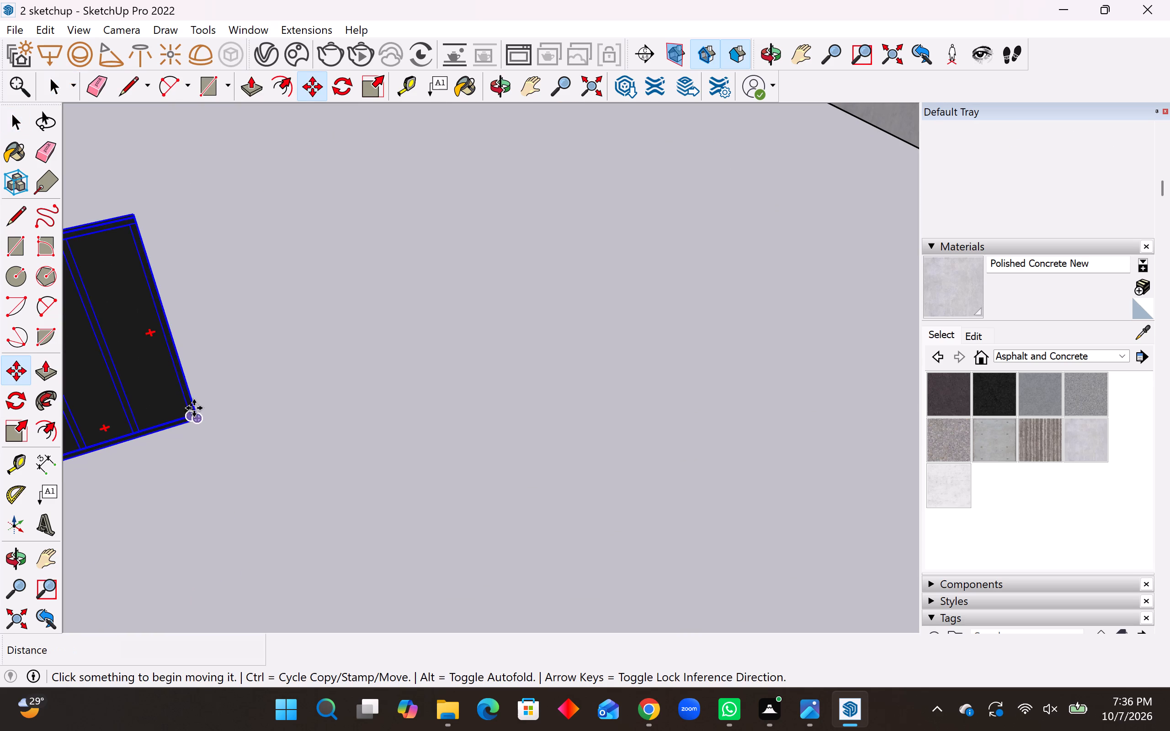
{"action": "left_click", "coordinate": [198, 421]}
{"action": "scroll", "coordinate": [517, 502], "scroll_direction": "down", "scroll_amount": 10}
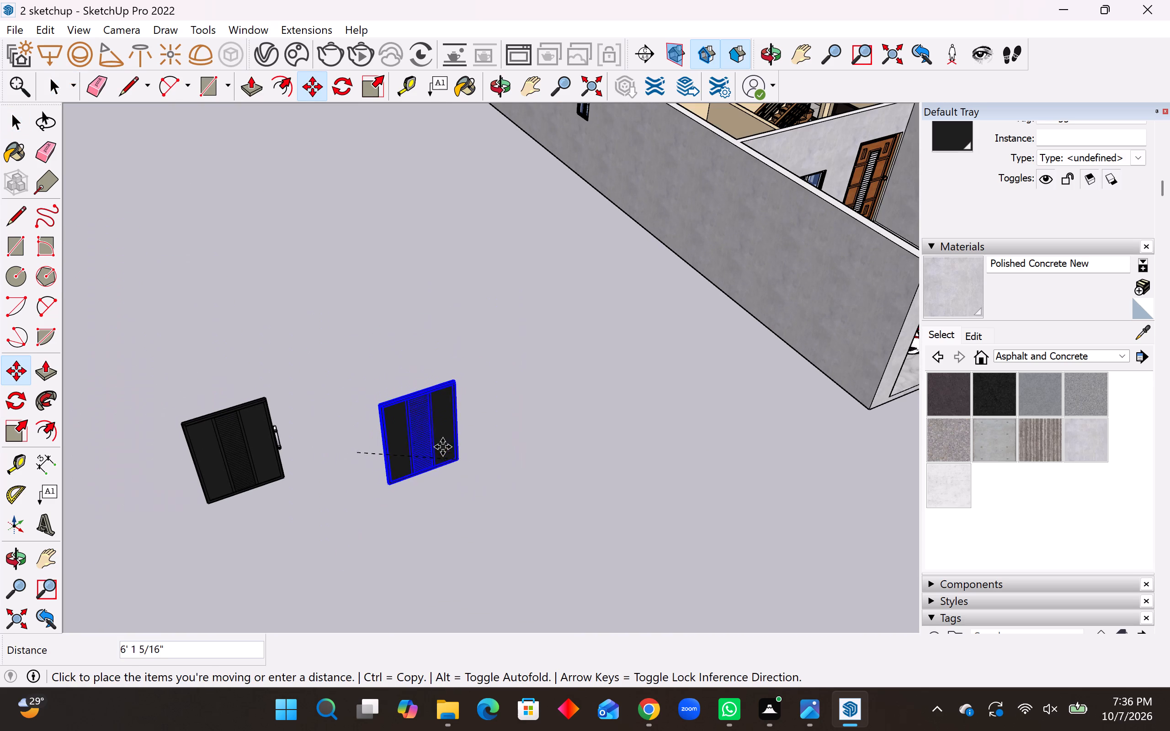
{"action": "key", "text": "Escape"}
Select both gate leaves with their handles and make them into one group.
{"action": "scroll", "coordinate": [284, 469], "scroll_direction": "up", "scroll_amount": 7}
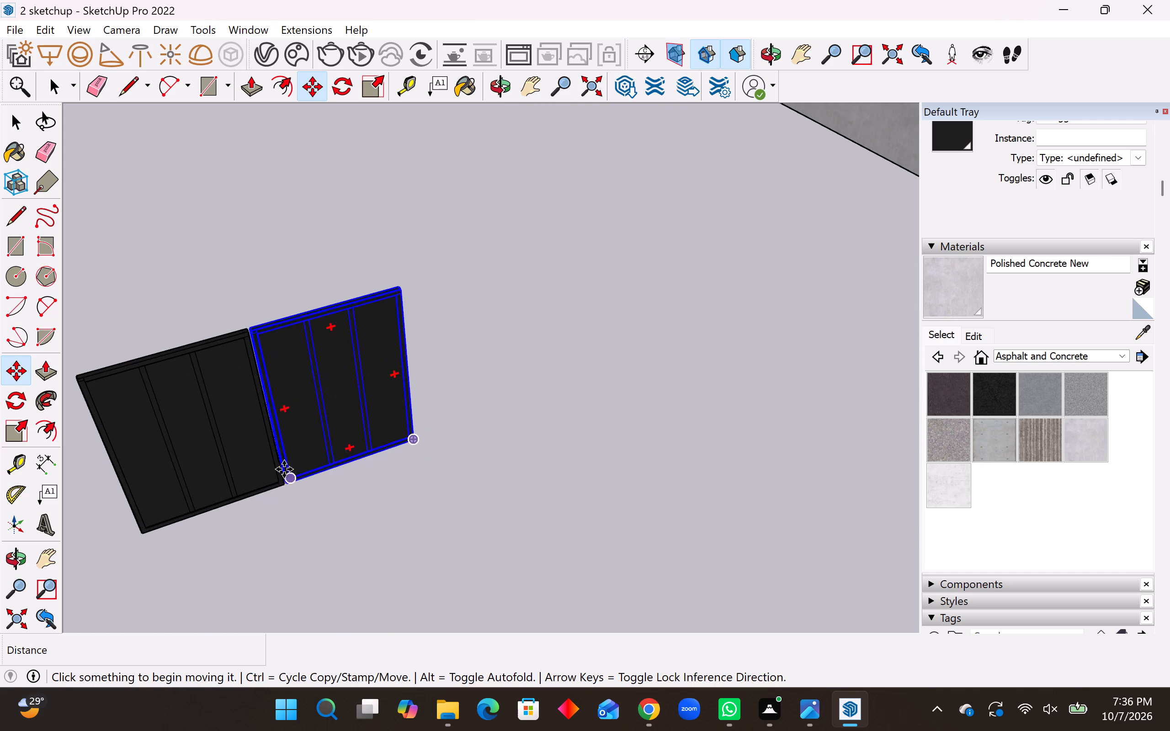
{"action": "middle_click_drag", "start_coordinate": [314, 468], "coordinate": [395, 511]}
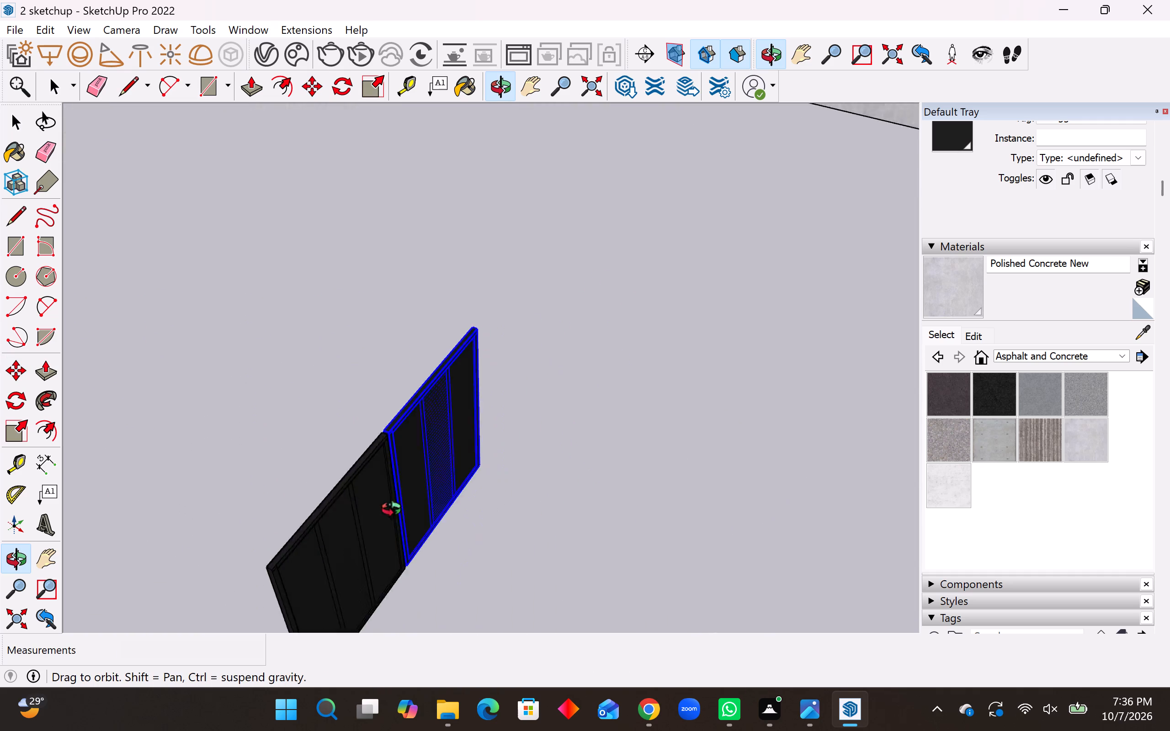
{"action": "middle_click_drag", "start_coordinate": [395, 511], "coordinate": [335, 505]}
{"action": "key", "text": "space"}
{"action": "left_click_drag", "start_coordinate": [491, 229], "coordinate": [71, 598]}
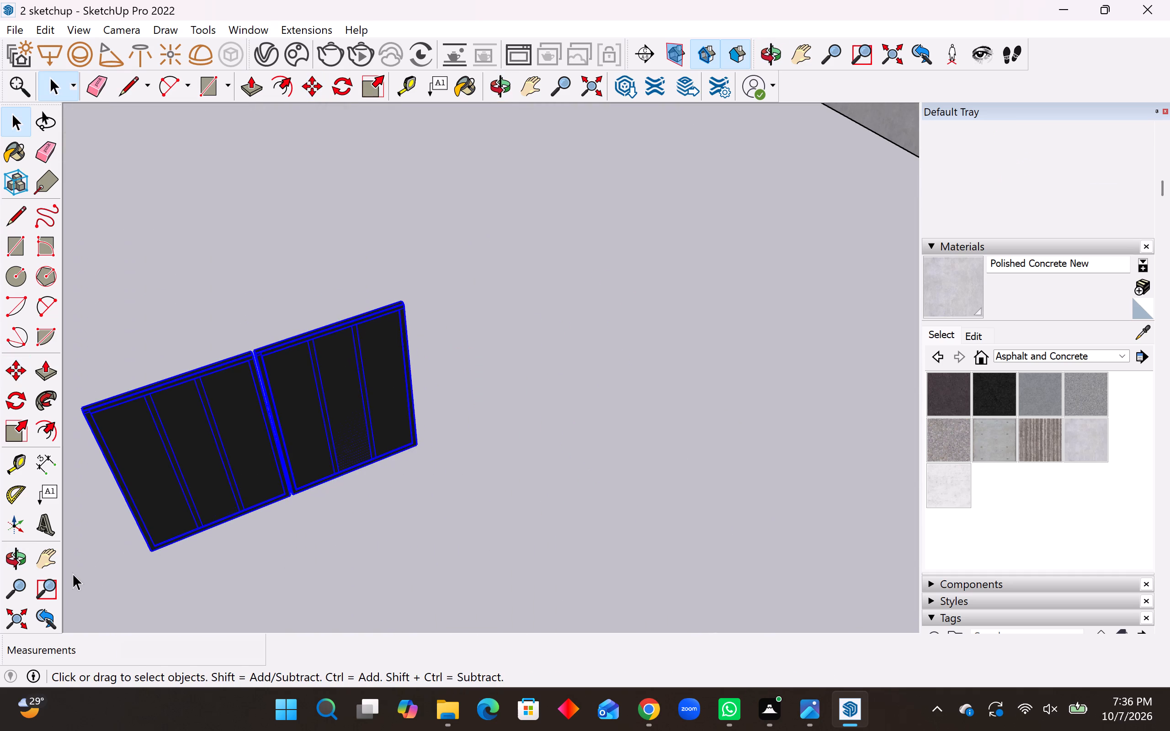
{"action": "right_click", "coordinate": [170, 446]}
{"action": "left_click", "coordinate": [309, 221]}
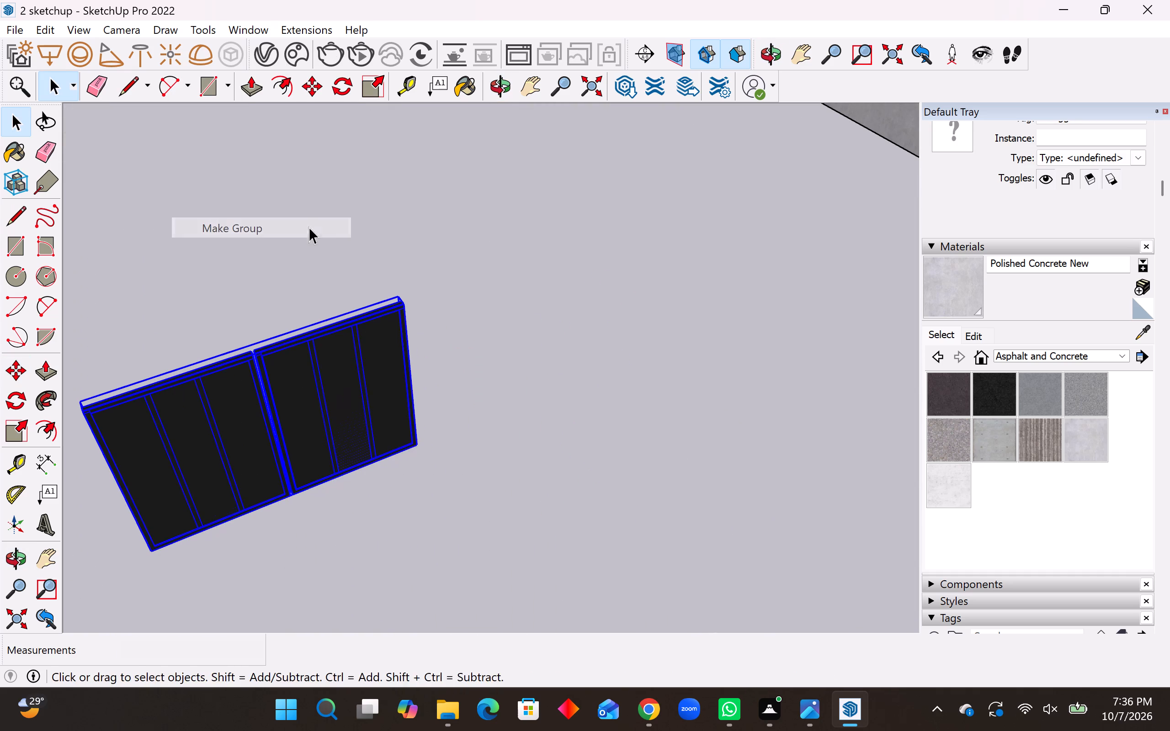
Rotate the gate group 180 degrees on the ground plane so its decorated side faces outward.
{"action": "left_click", "coordinate": [11, 397]}
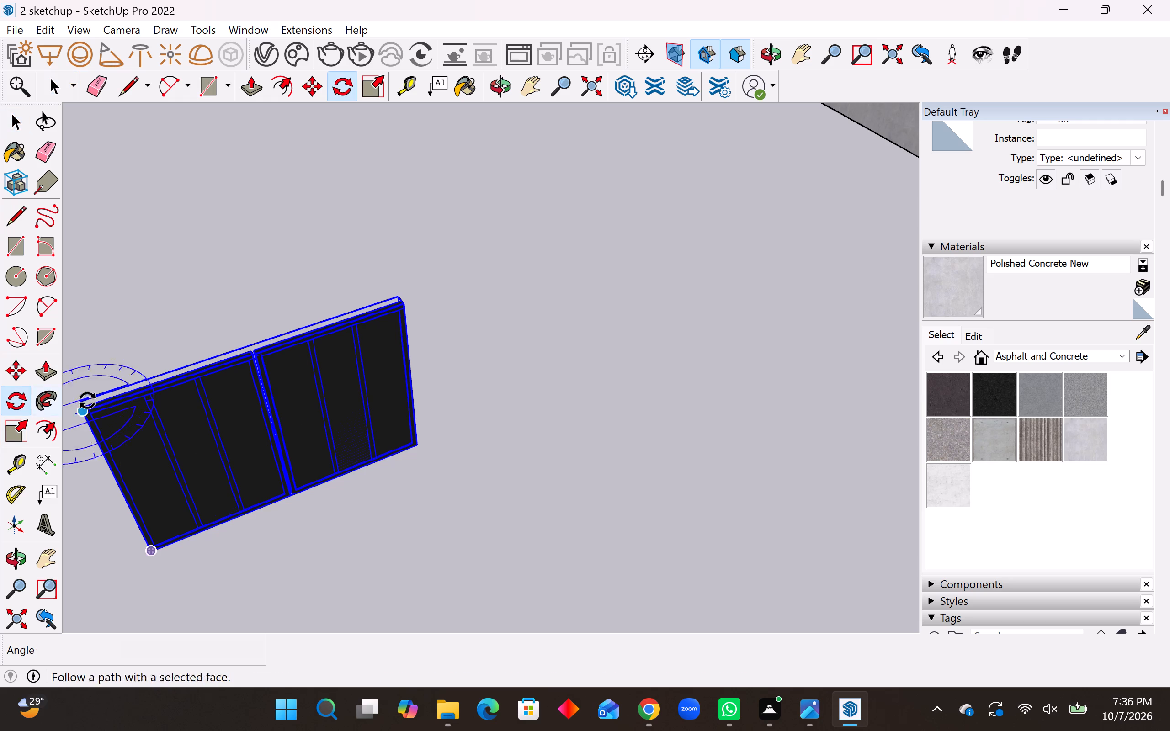
{"action": "left_click", "coordinate": [442, 495]}
{"action": "left_click", "coordinate": [548, 459]}
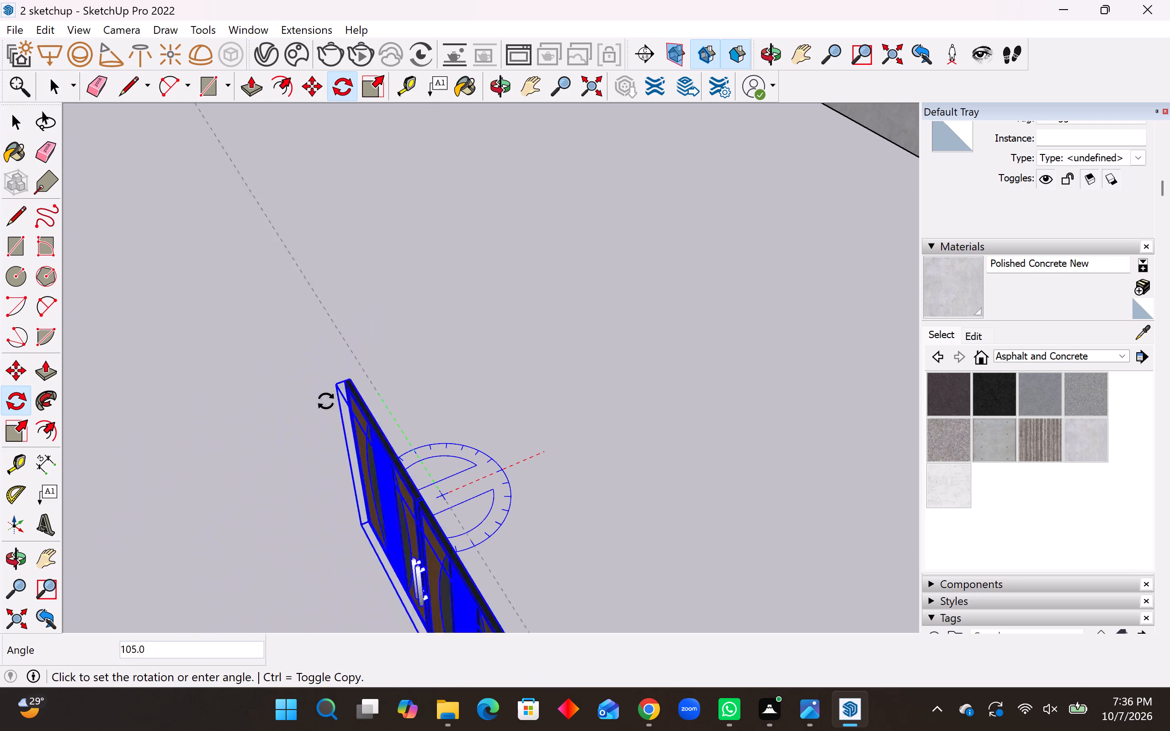
{"action": "left_click", "coordinate": [329, 544]}
Move the gate group by its bottom corner to the porch entrance, against the base of the lawn wall's end.
{"action": "scroll", "coordinate": [279, 533], "scroll_direction": "down", "scroll_amount": 15}
{"action": "middle_click_drag", "start_coordinate": [607, 517], "coordinate": [532, 486]}
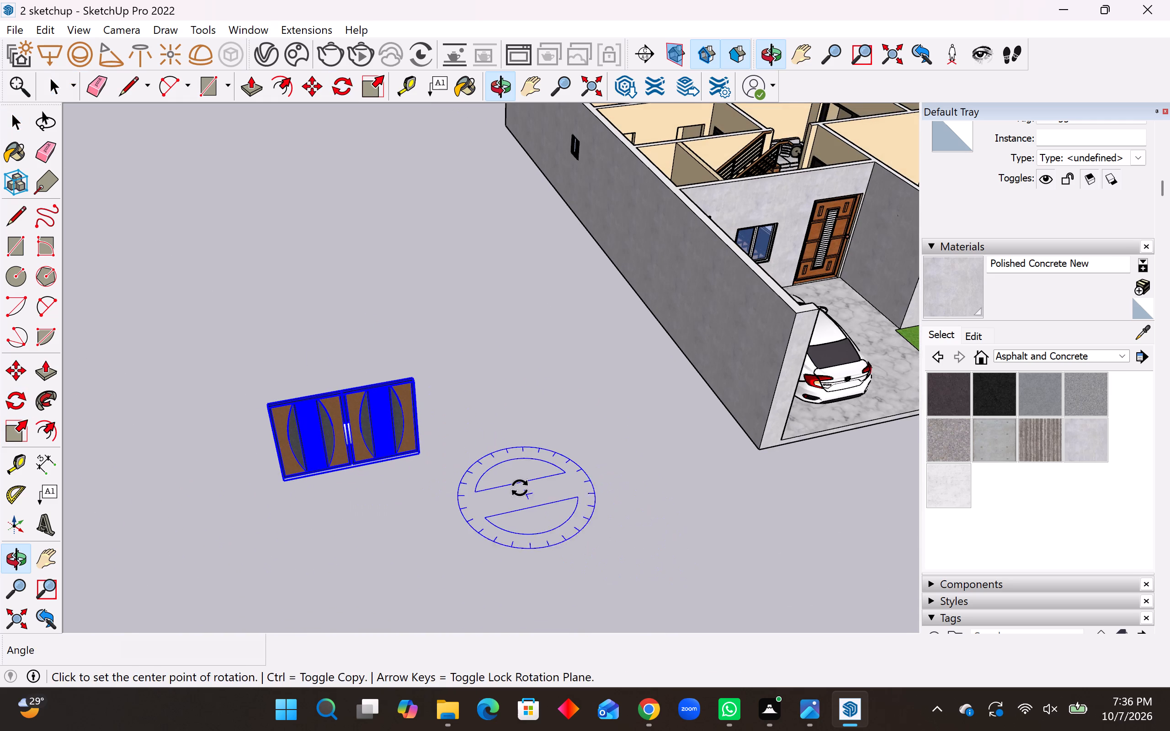
{"action": "key", "text": "m"}
{"action": "scroll", "coordinate": [478, 499], "scroll_direction": "up", "scroll_amount": 9}
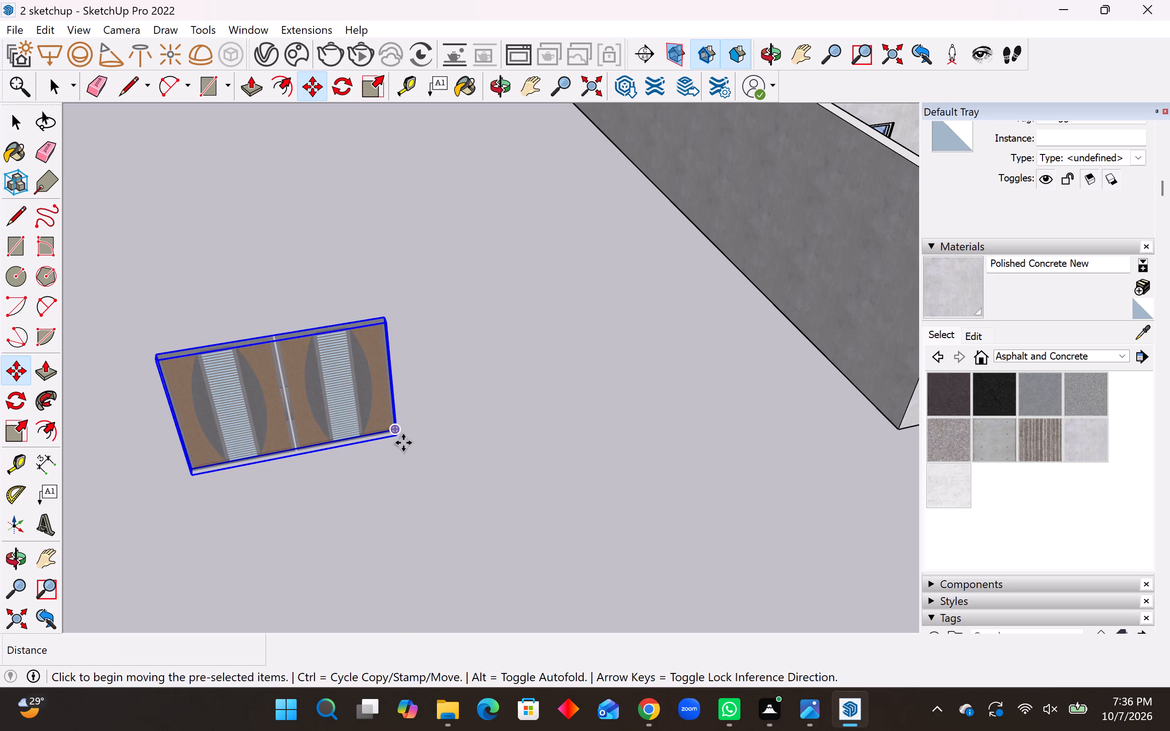
{"action": "scroll", "coordinate": [394, 443], "scroll_direction": "up", "scroll_amount": 8}
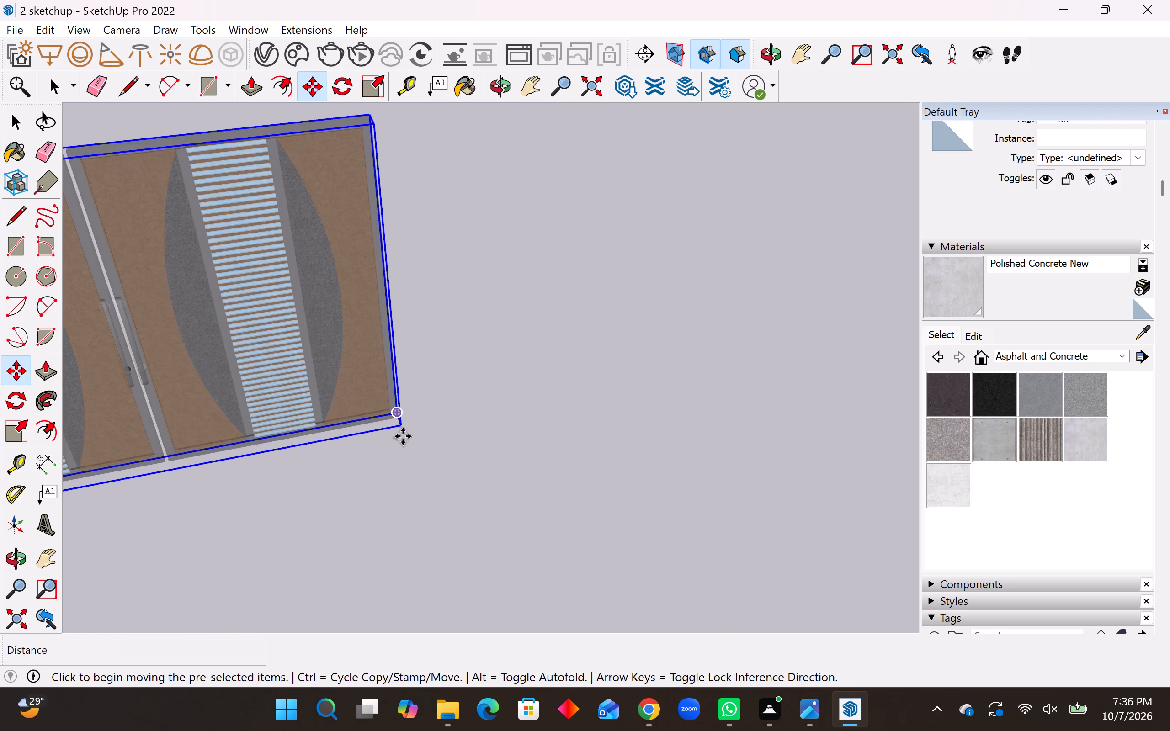
{"action": "left_click", "coordinate": [403, 437]}
{"action": "scroll", "coordinate": [375, 475], "scroll_direction": "down", "scroll_amount": 20}
{"action": "scroll", "coordinate": [375, 475], "scroll_direction": "down", "scroll_amount": 6}
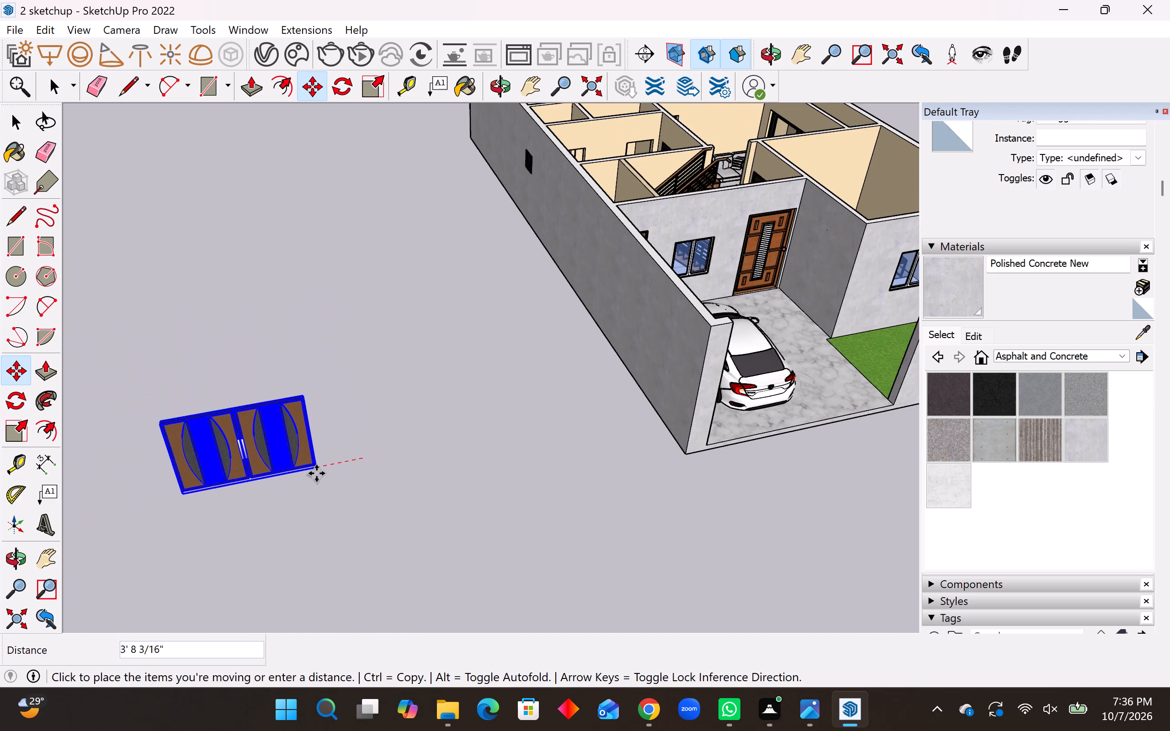
{"action": "scroll", "coordinate": [316, 473], "scroll_direction": "down", "scroll_amount": 3}
{"action": "middle_click_drag", "start_coordinate": [836, 413], "coordinate": [722, 424]}
{"action": "scroll", "coordinate": [713, 461], "scroll_direction": "up", "scroll_amount": 4}
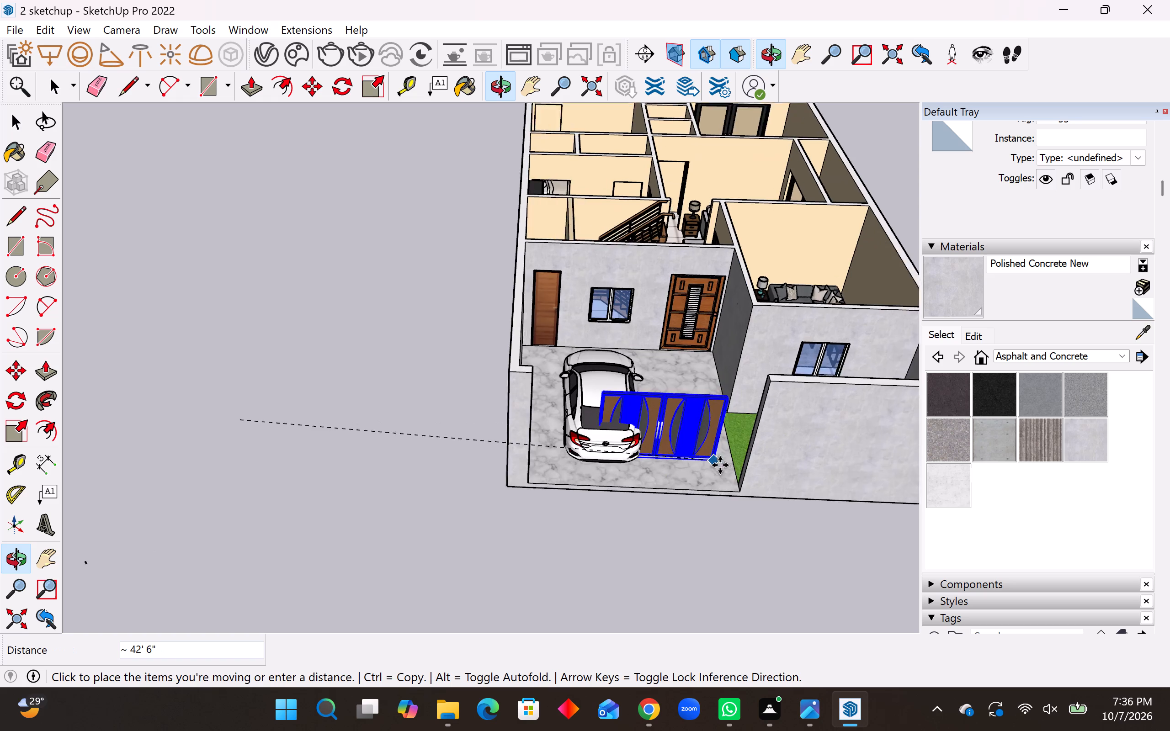
{"action": "scroll", "coordinate": [720, 465], "scroll_direction": "up", "scroll_amount": 9}
{"action": "left_click", "coordinate": [746, 502]}
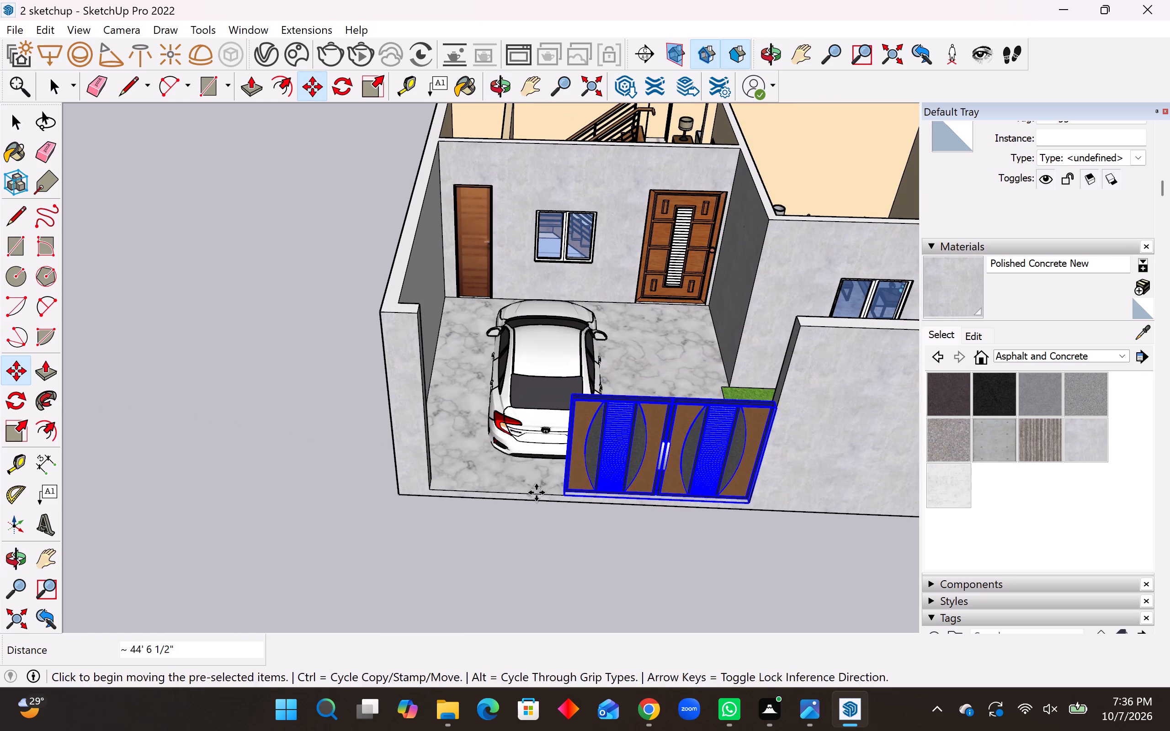
Scale the gate group along its width so it spans the porch entrance up to the opposite side wall.
{"action": "left_click", "coordinate": [17, 418]}
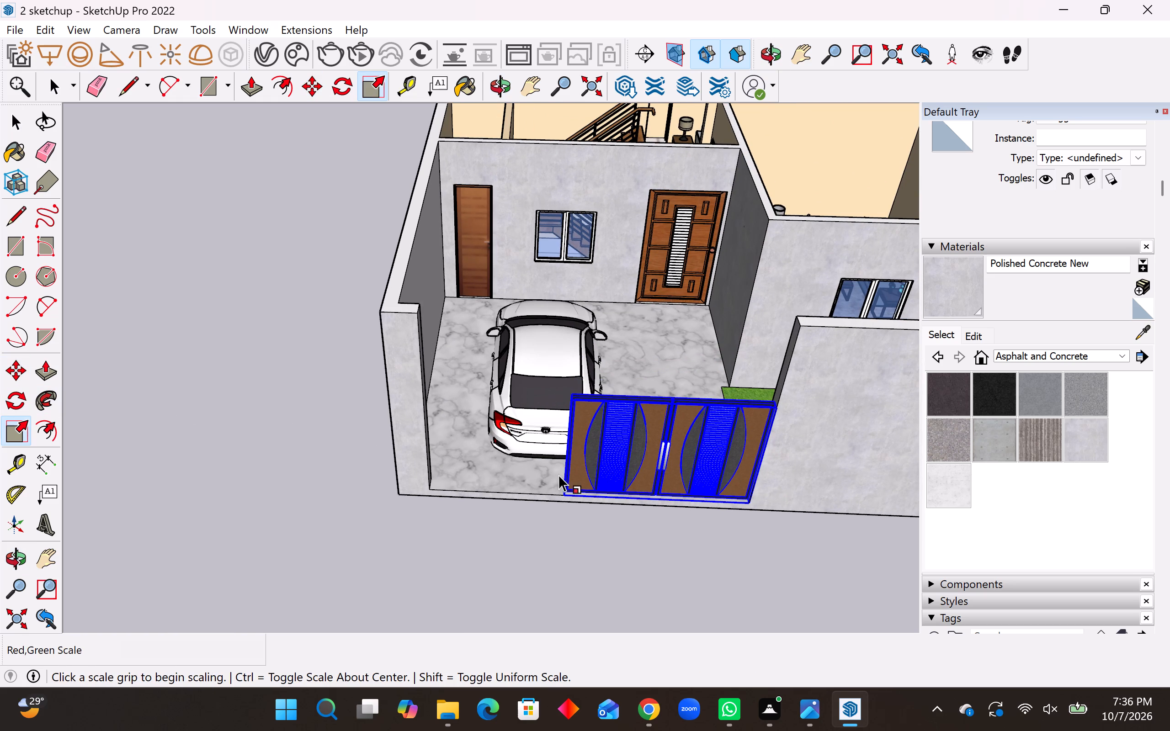
{"action": "middle_click_drag", "start_coordinate": [556, 429], "coordinate": [785, 434]}
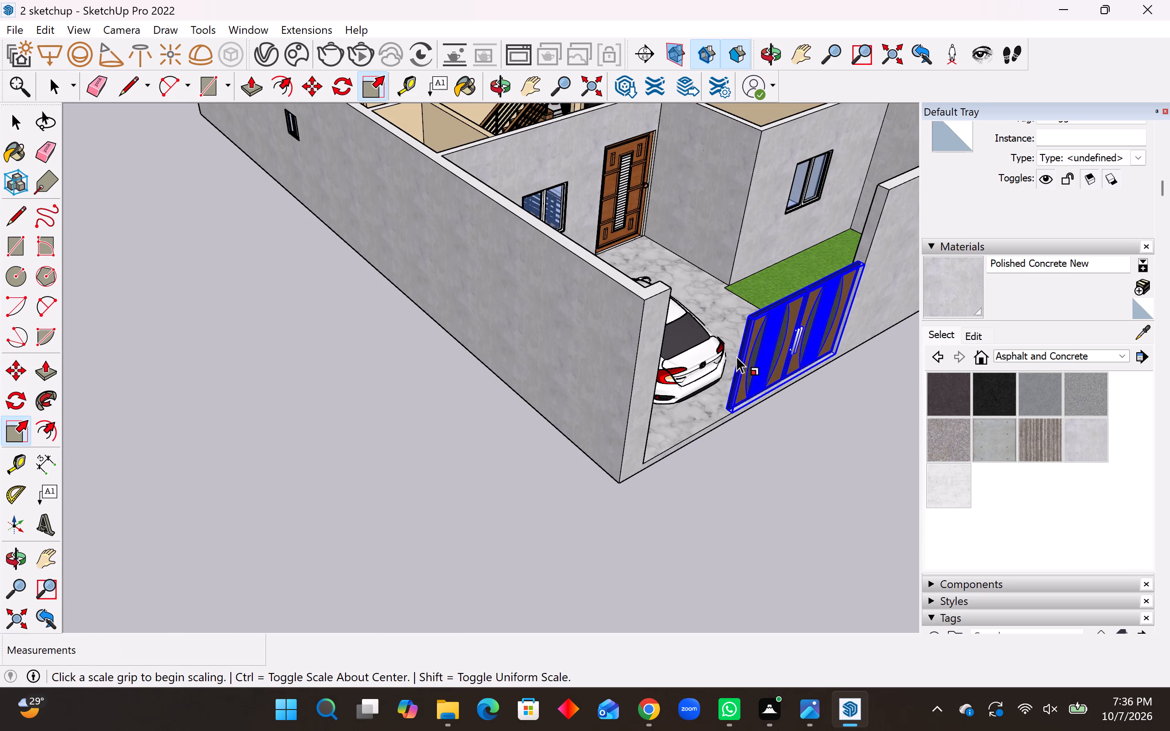
{"action": "left_click", "coordinate": [738, 366]}
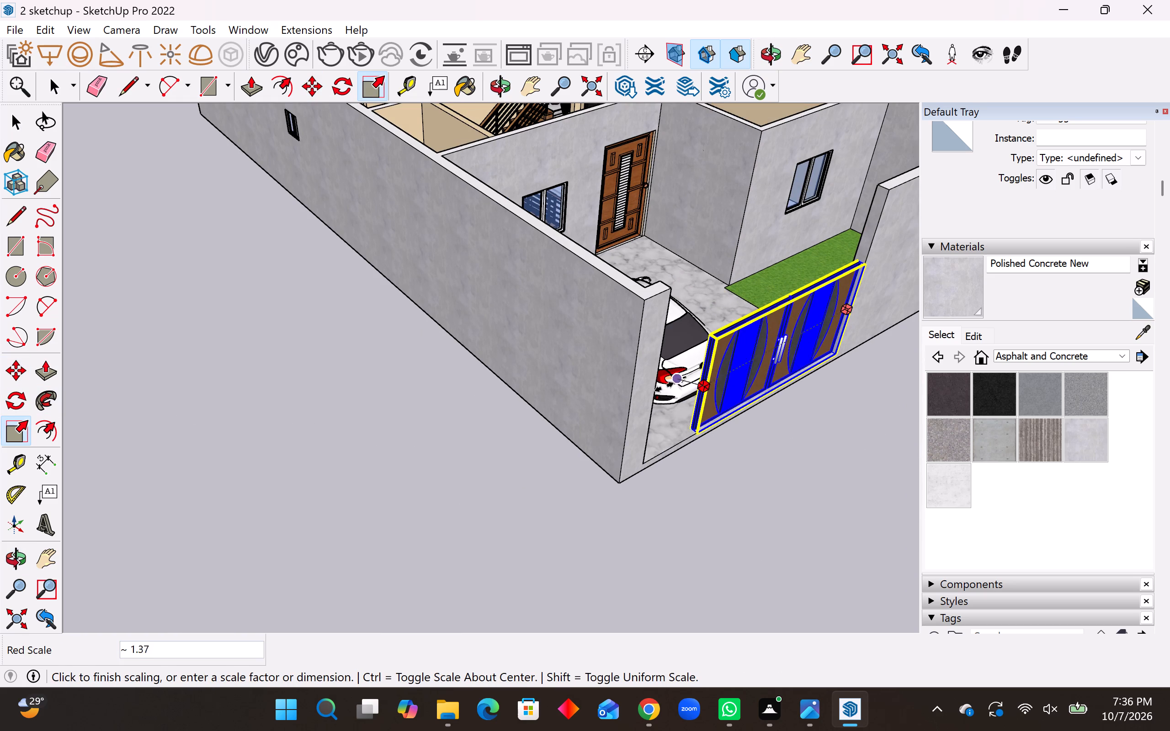
{"action": "left_click", "coordinate": [653, 392]}
{"action": "middle_click_drag", "start_coordinate": [676, 413], "coordinate": [529, 364]}
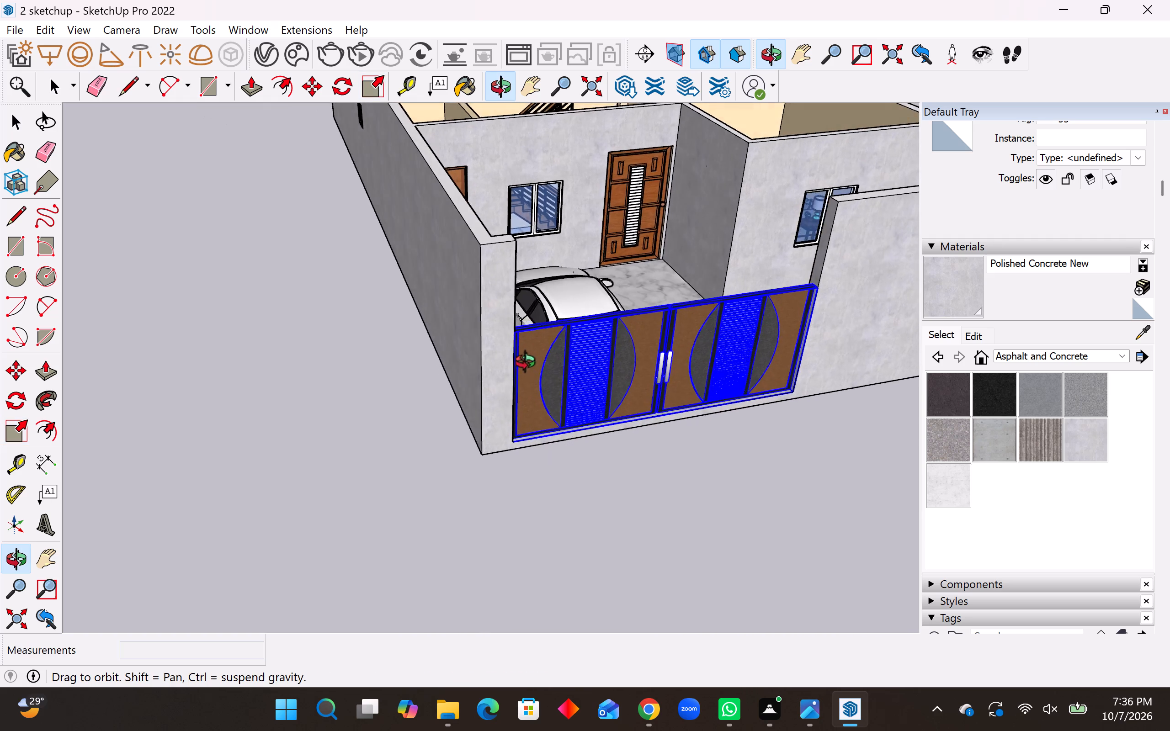
Scale the gate group's height by a factor of 1.07 and deselect it.
{"action": "middle_click_drag", "start_coordinate": [529, 364], "coordinate": [513, 355]}
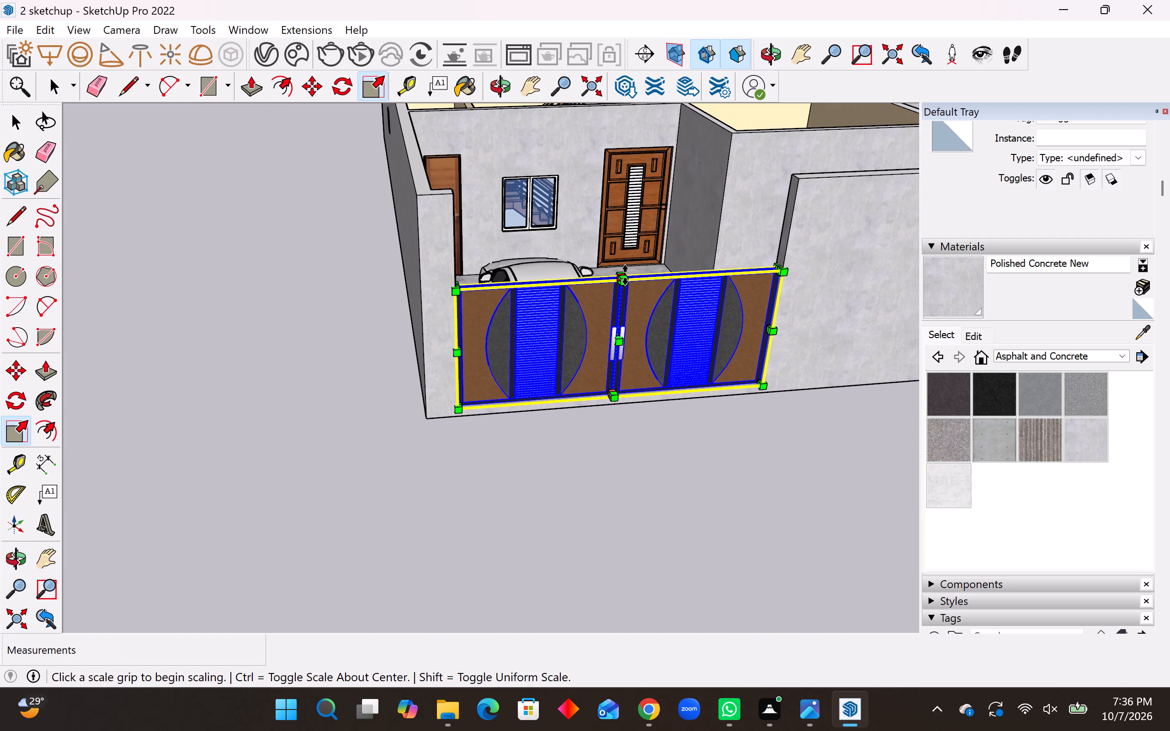
{"action": "left_click", "coordinate": [625, 275]}
{"action": "left_click", "coordinate": [625, 270]}
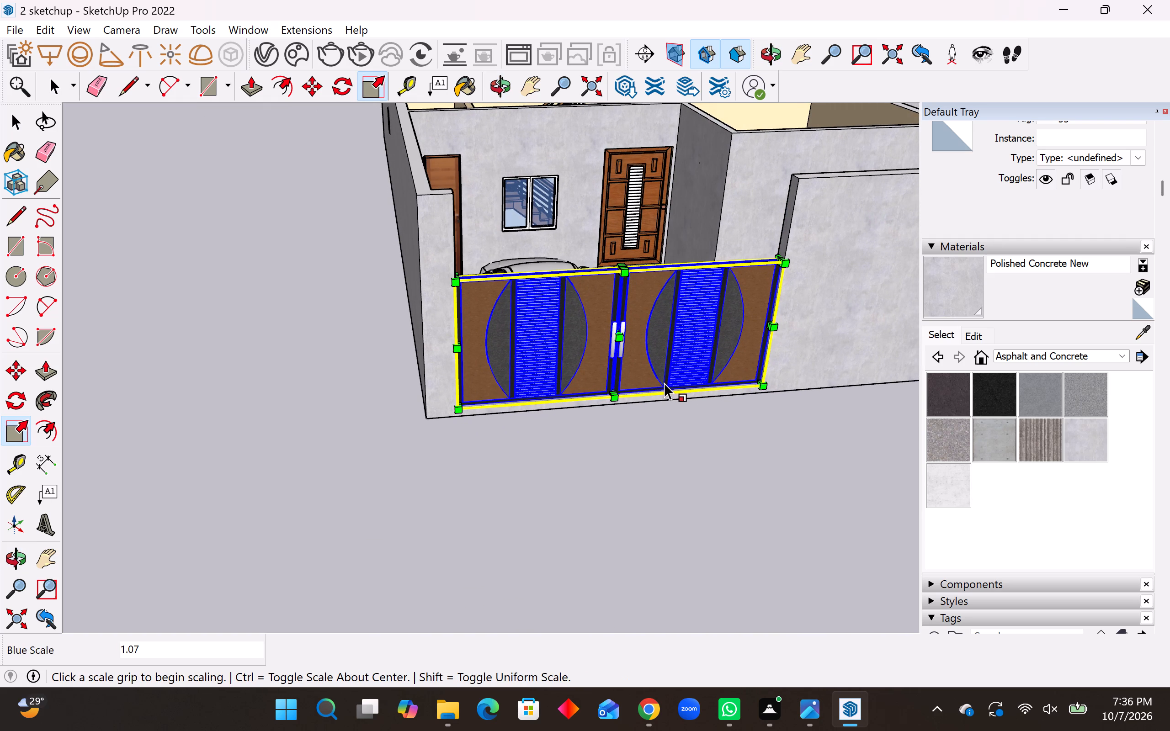
{"action": "key", "text": "space"}
{"action": "left_click", "coordinate": [587, 430]}
Examine the whole house from the front and from above with the gate in place.
{"action": "scroll", "coordinate": [510, 556], "scroll_direction": "down", "scroll_amount": 20}
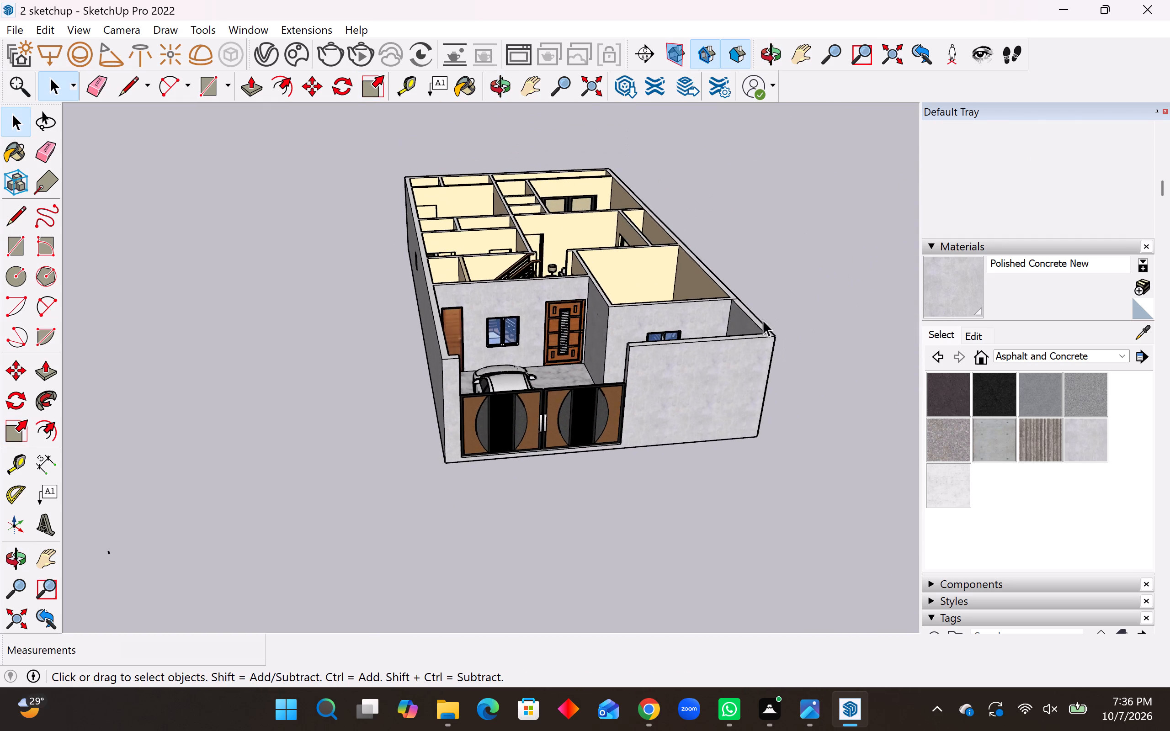
{"action": "middle_click_drag", "start_coordinate": [763, 318], "coordinate": [719, 429]}
{"action": "scroll", "coordinate": [745, 318], "scroll_direction": "up", "scroll_amount": 6}
{"action": "middle_click_drag", "start_coordinate": [745, 326], "coordinate": [748, 375]}
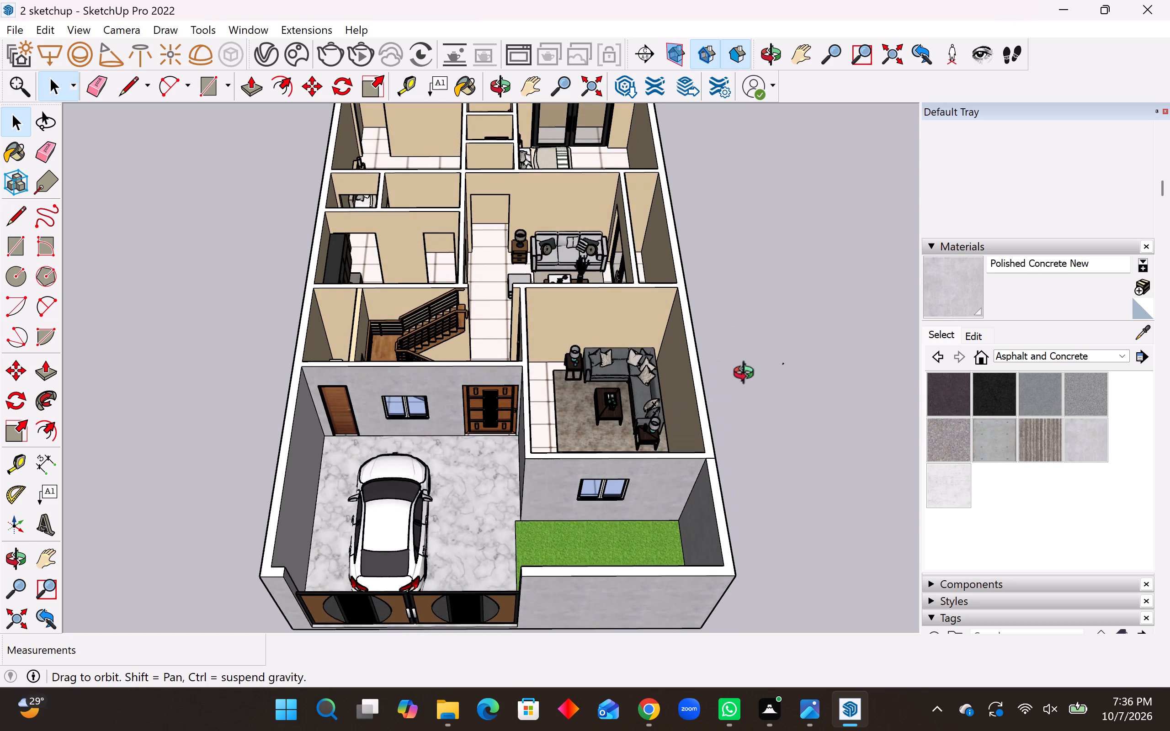
{"action": "middle_click_drag", "start_coordinate": [748, 375], "coordinate": [749, 381]}
{"action": "scroll", "coordinate": [750, 381], "scroll_direction": "down", "scroll_amount": 4}
{"action": "middle_click_drag", "start_coordinate": [732, 350], "coordinate": [728, 434]}
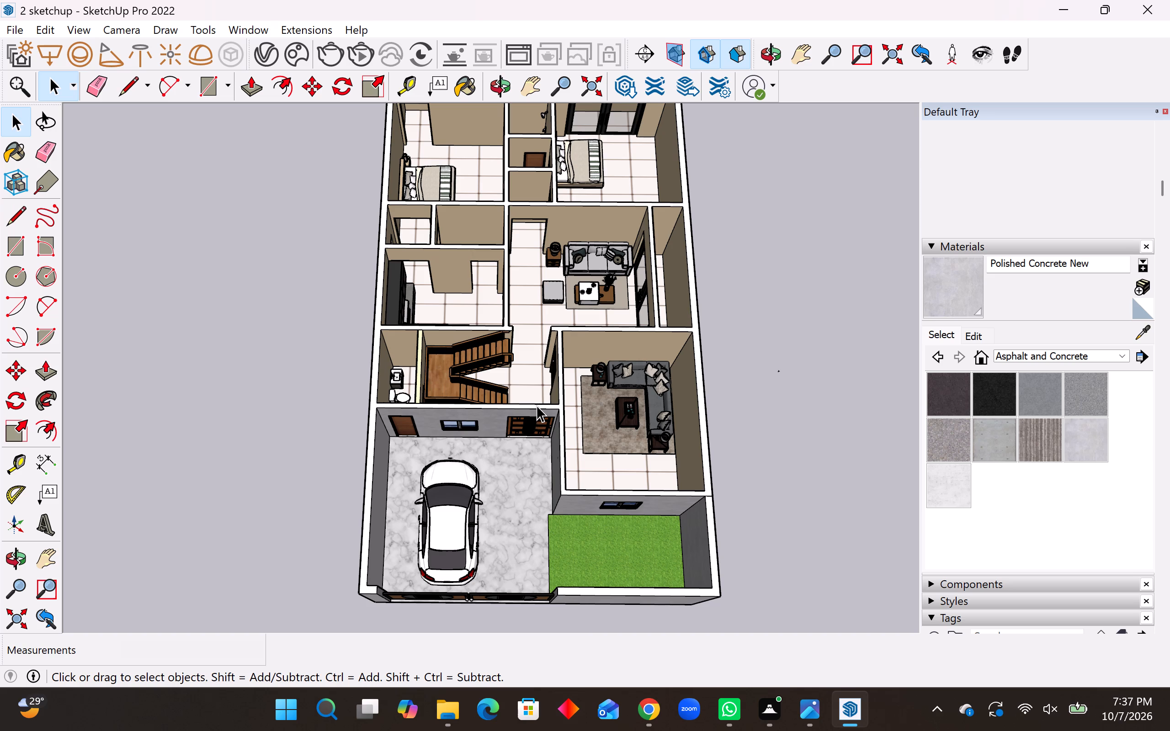
Draw a rectangle 5' by about 1' 4" on the porch floor in front of the main door, spanning the door's width.
{"action": "scroll", "coordinate": [503, 447], "scroll_direction": "up", "scroll_amount": 17}
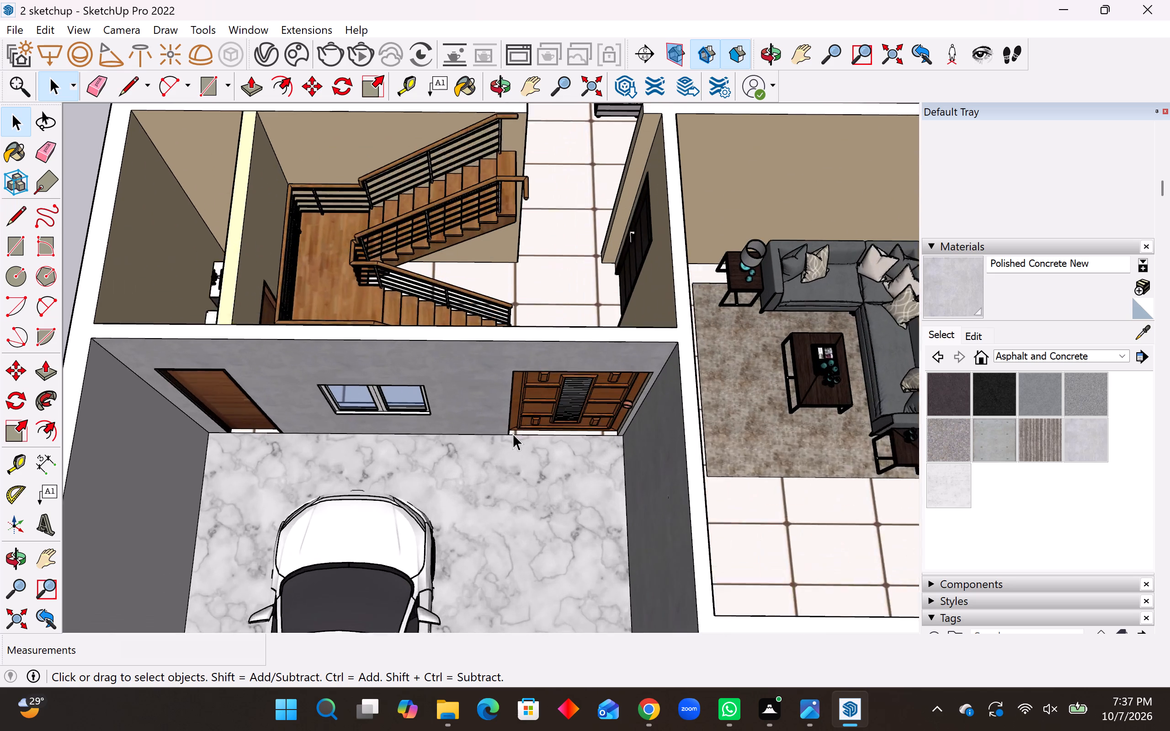
{"action": "scroll", "coordinate": [513, 434], "scroll_direction": "up", "scroll_amount": 3}
{"action": "middle_click_drag", "start_coordinate": [690, 494], "coordinate": [691, 366]}
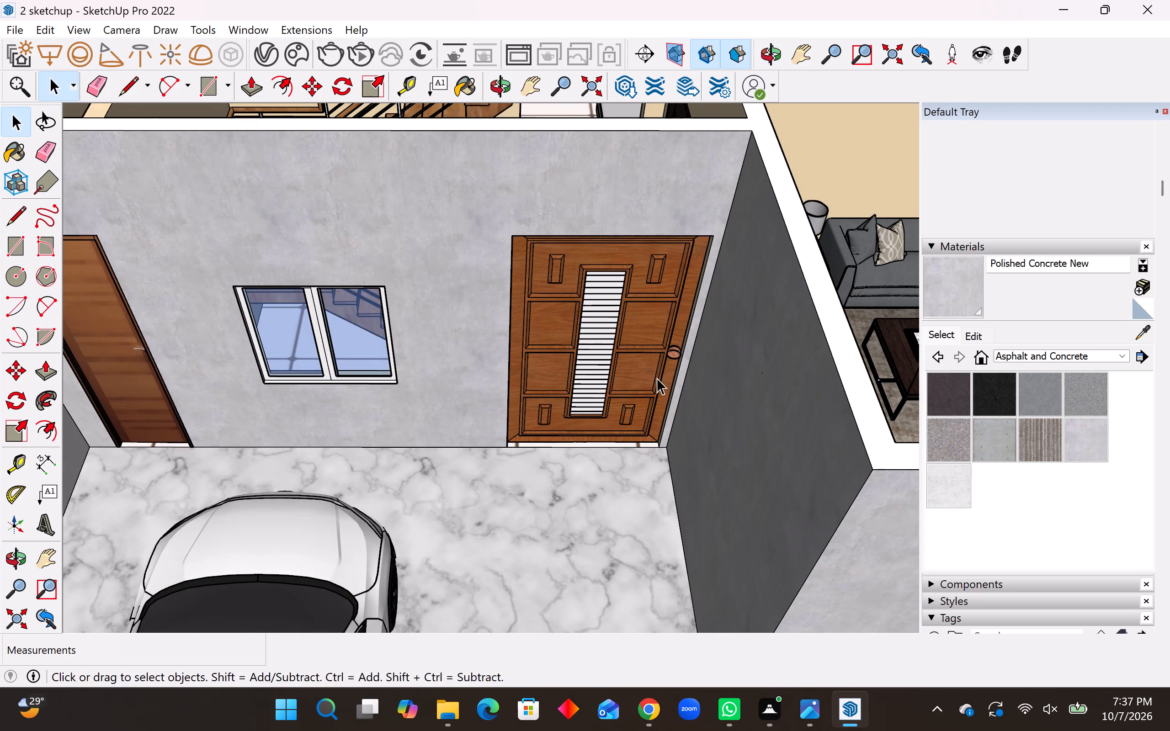
{"action": "left_click", "coordinate": [16, 245]}
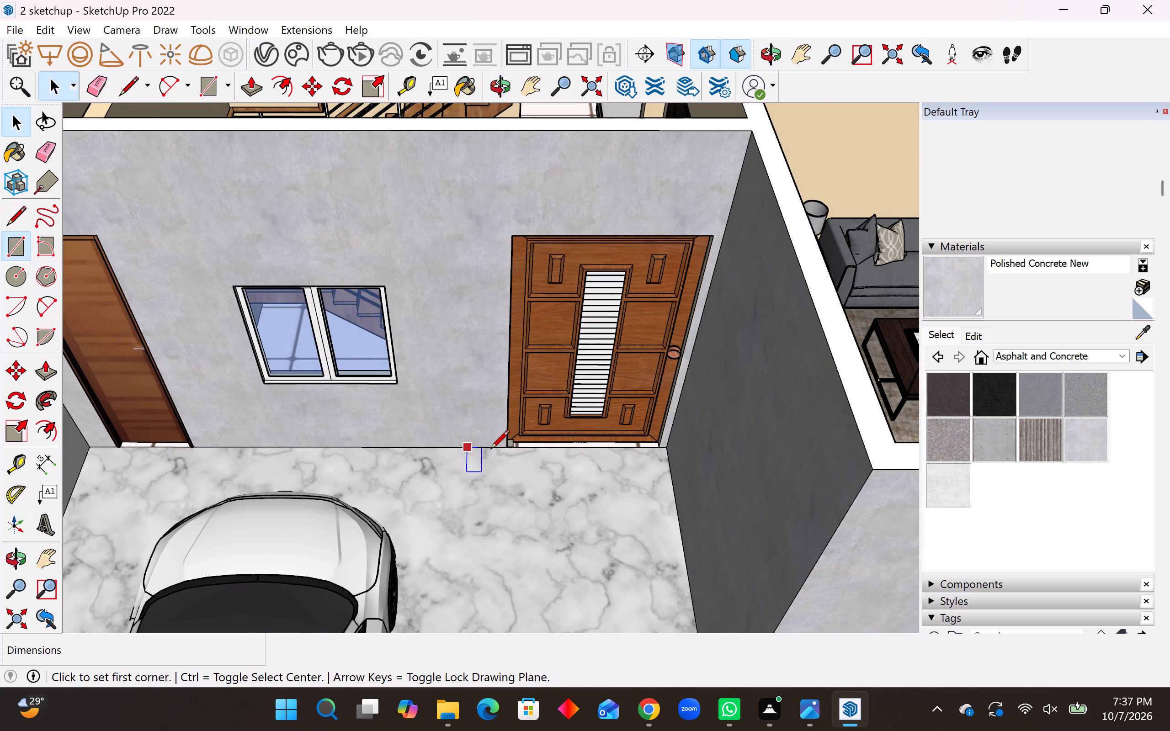
{"action": "left_click", "coordinate": [507, 450]}
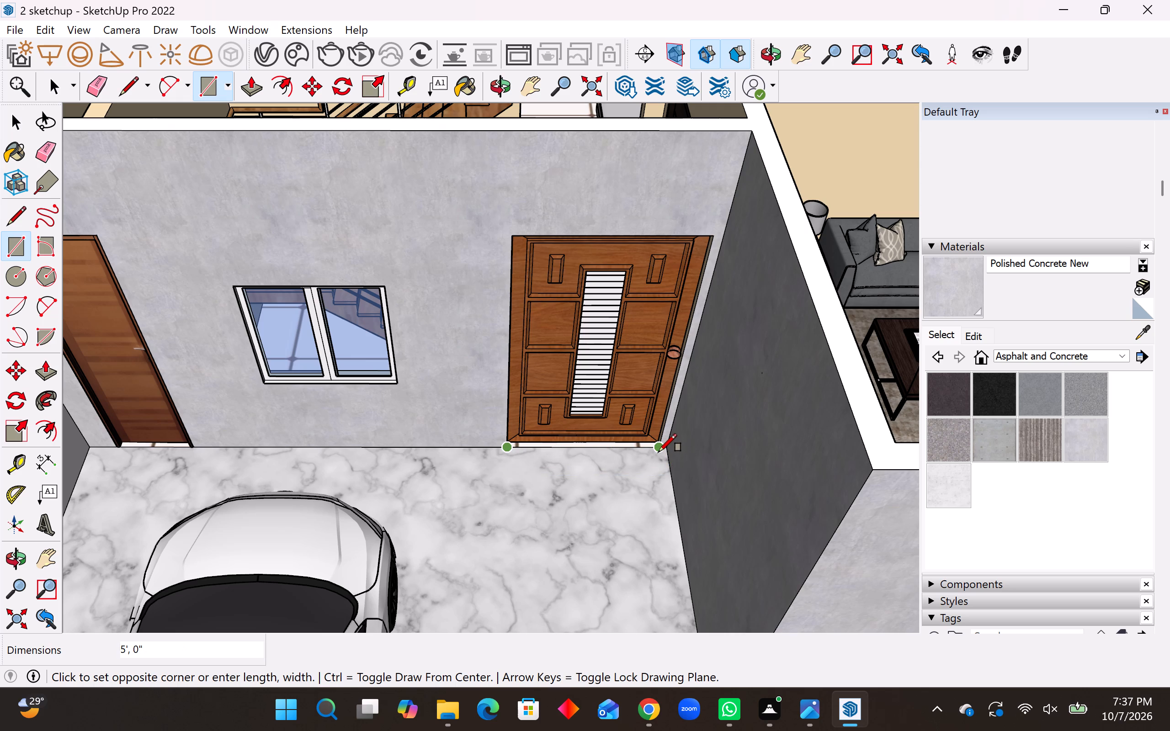
{"action": "left_click", "coordinate": [662, 482]}
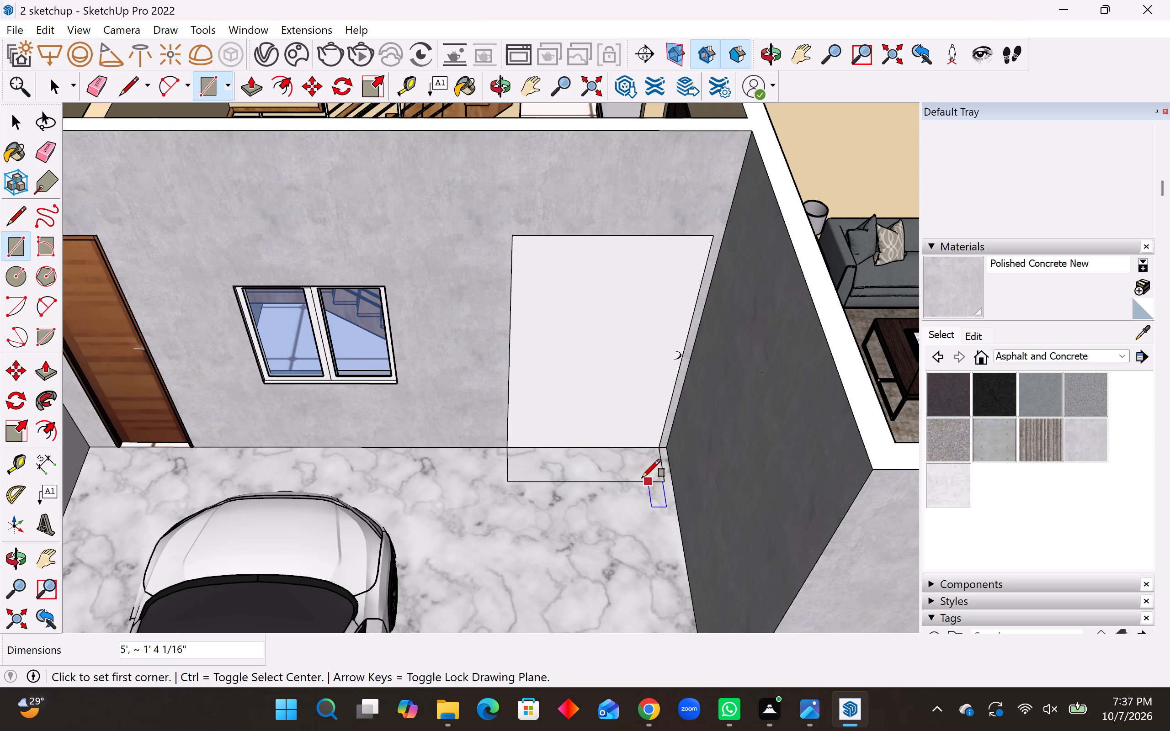
Delete the extra face covering the main door opening.
{"action": "key", "text": "space"}
{"action": "left_click", "coordinate": [596, 407]}
{"action": "key", "text": "Delete"}
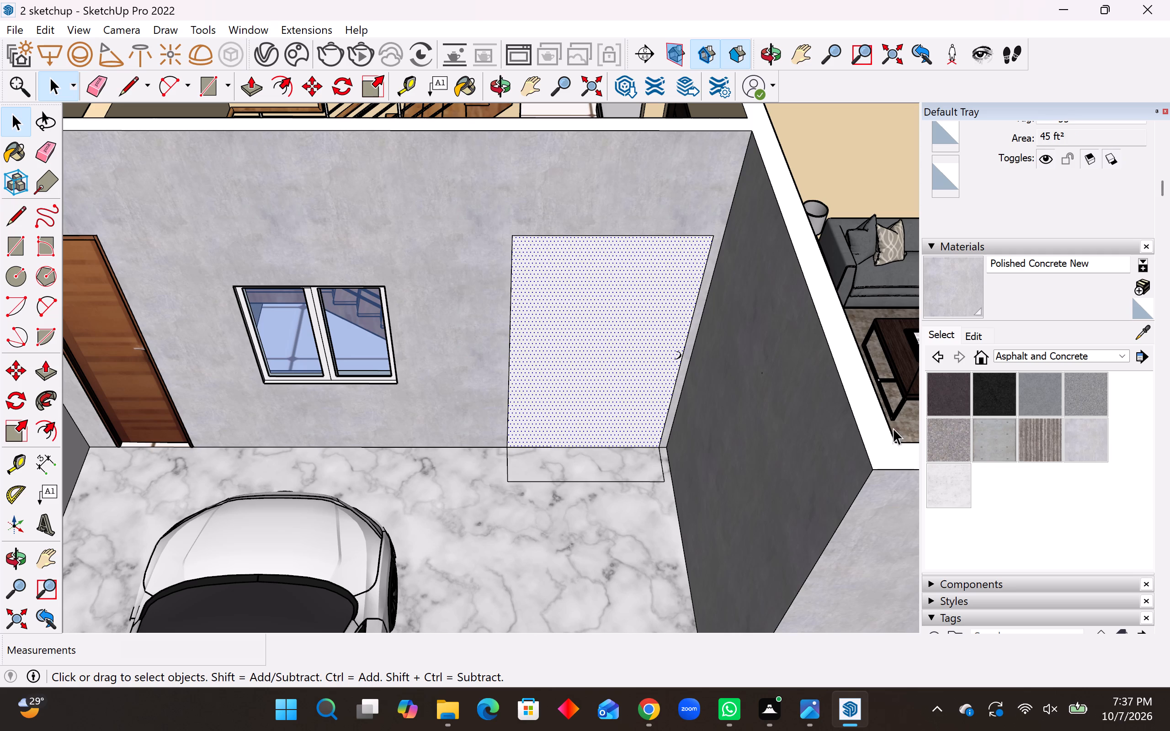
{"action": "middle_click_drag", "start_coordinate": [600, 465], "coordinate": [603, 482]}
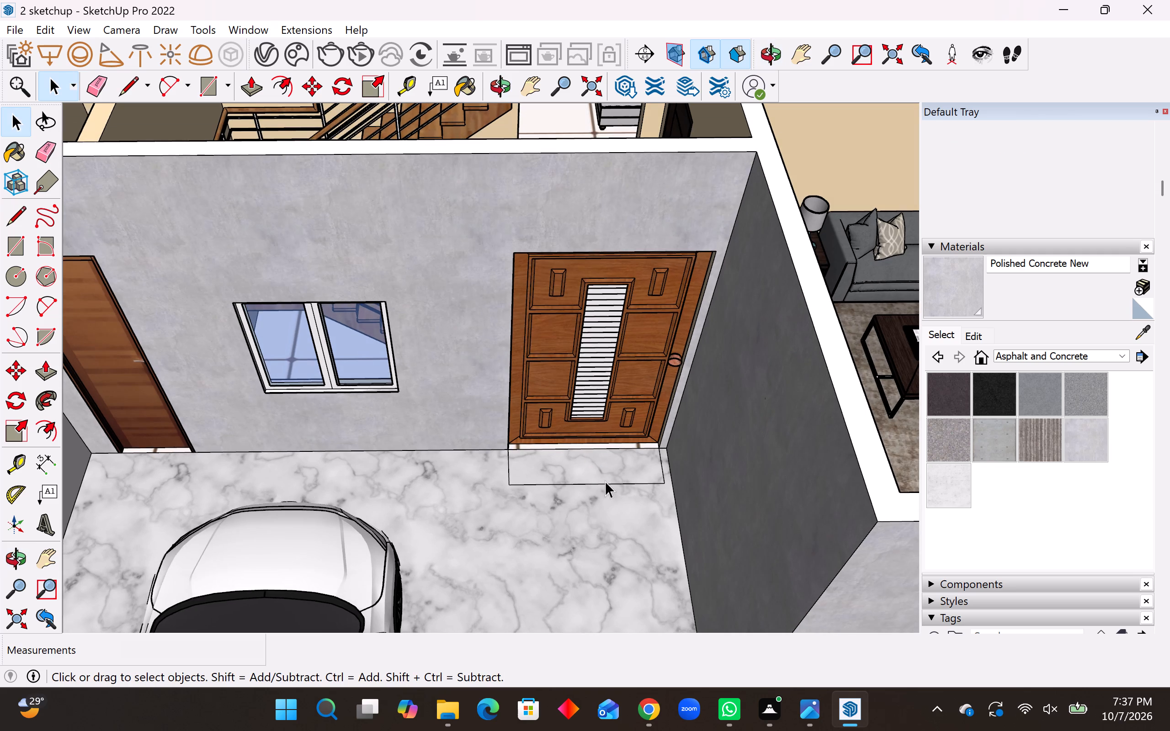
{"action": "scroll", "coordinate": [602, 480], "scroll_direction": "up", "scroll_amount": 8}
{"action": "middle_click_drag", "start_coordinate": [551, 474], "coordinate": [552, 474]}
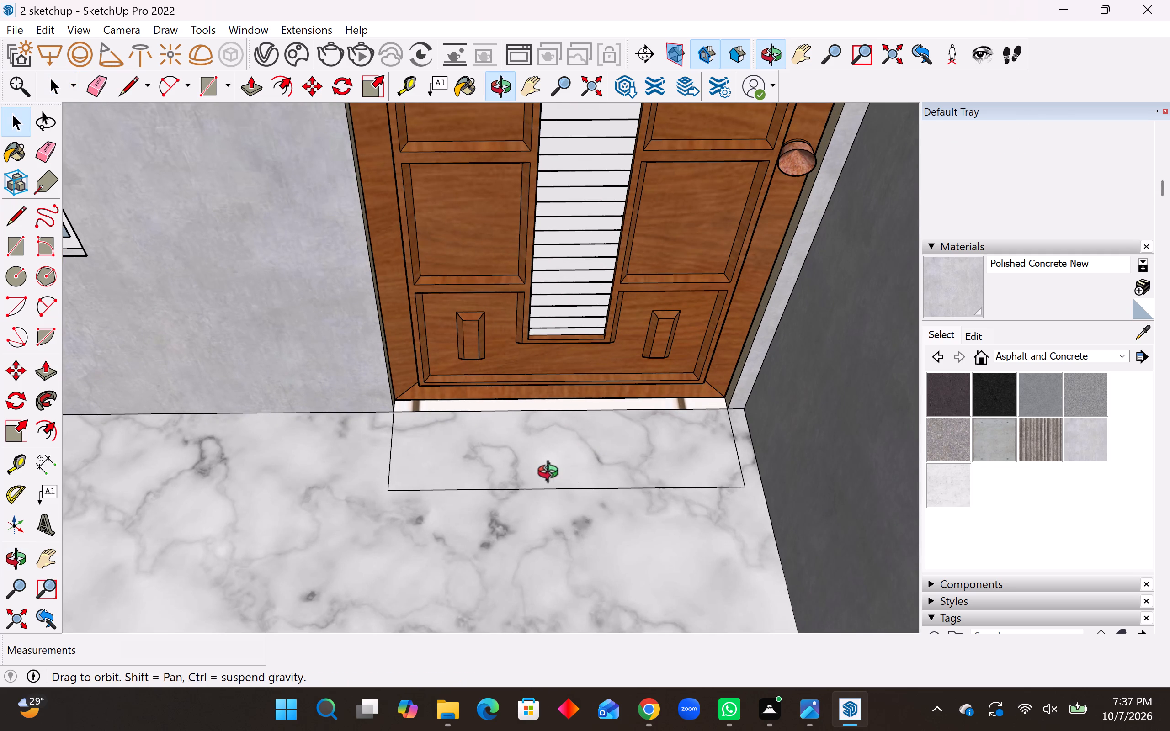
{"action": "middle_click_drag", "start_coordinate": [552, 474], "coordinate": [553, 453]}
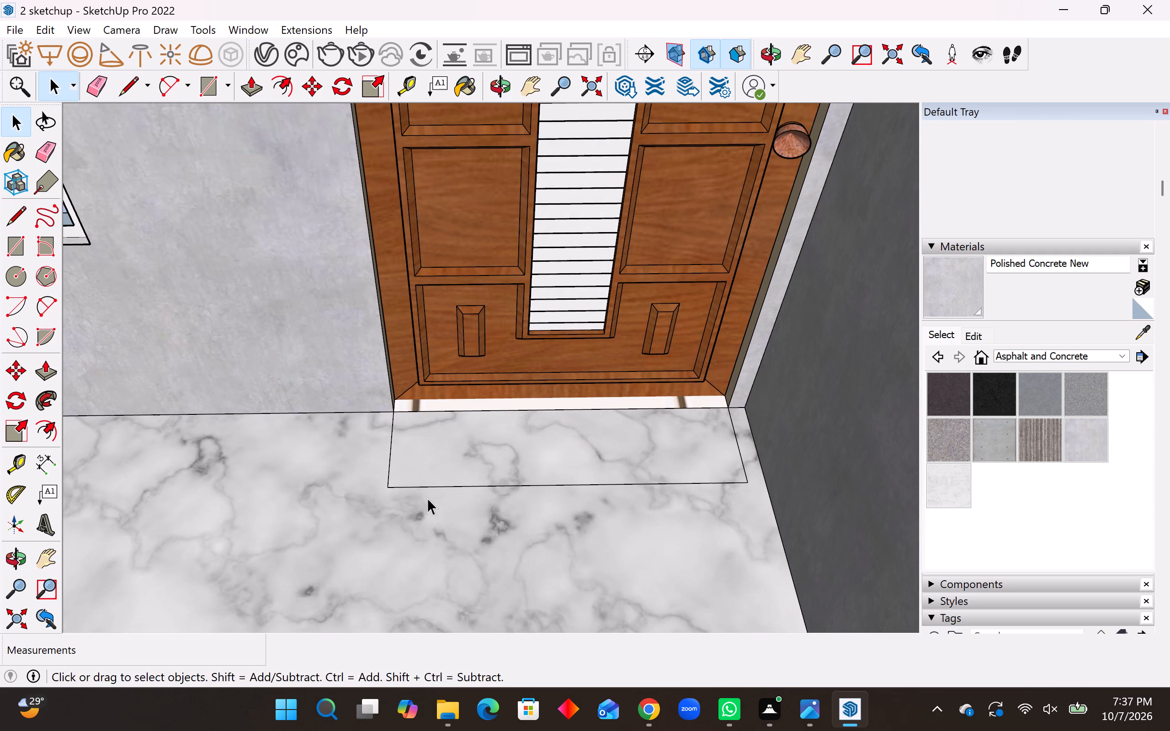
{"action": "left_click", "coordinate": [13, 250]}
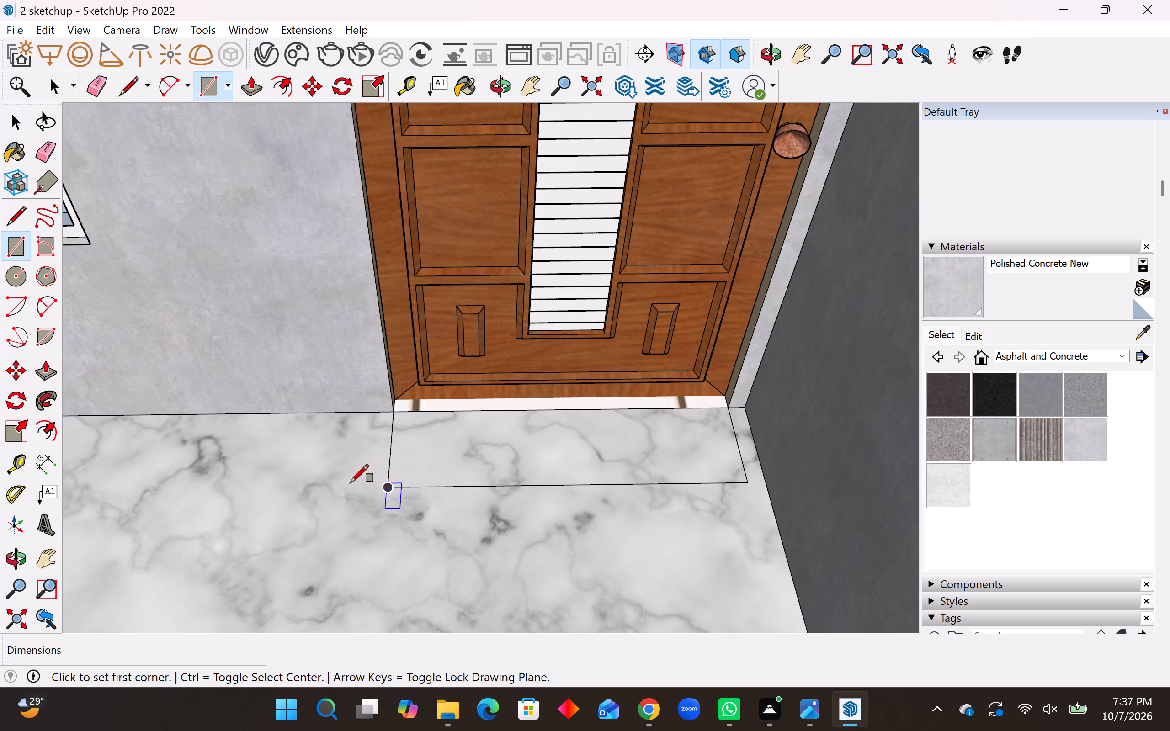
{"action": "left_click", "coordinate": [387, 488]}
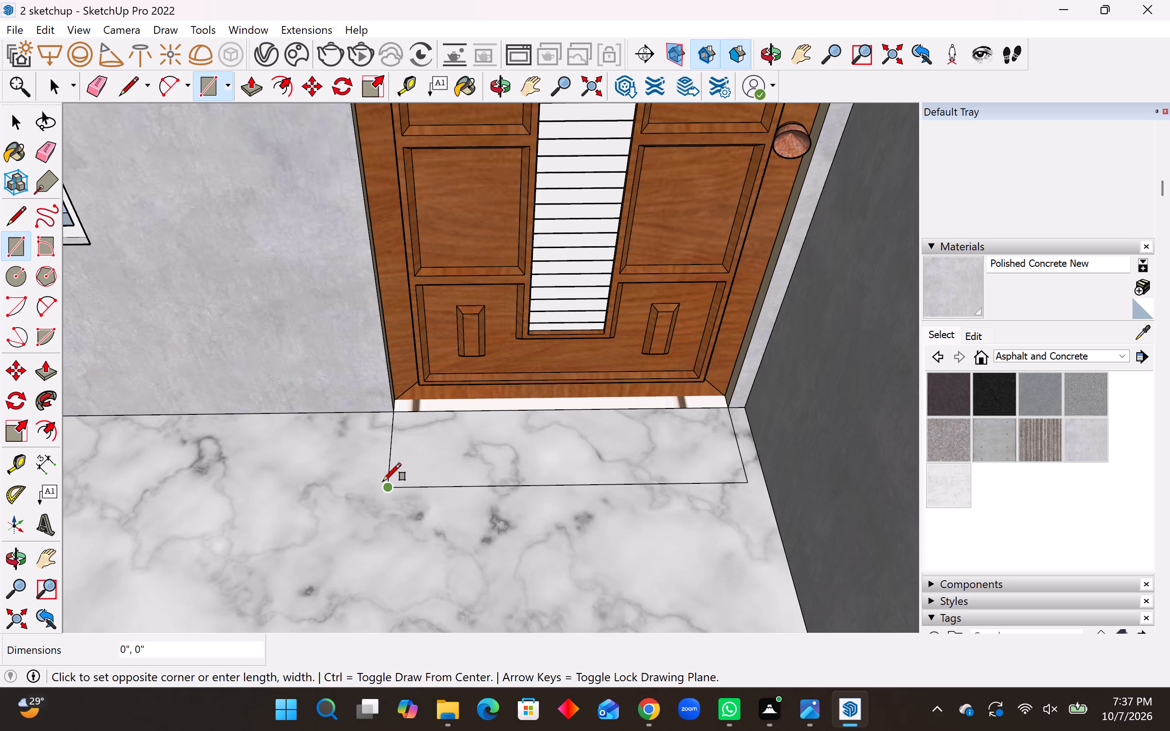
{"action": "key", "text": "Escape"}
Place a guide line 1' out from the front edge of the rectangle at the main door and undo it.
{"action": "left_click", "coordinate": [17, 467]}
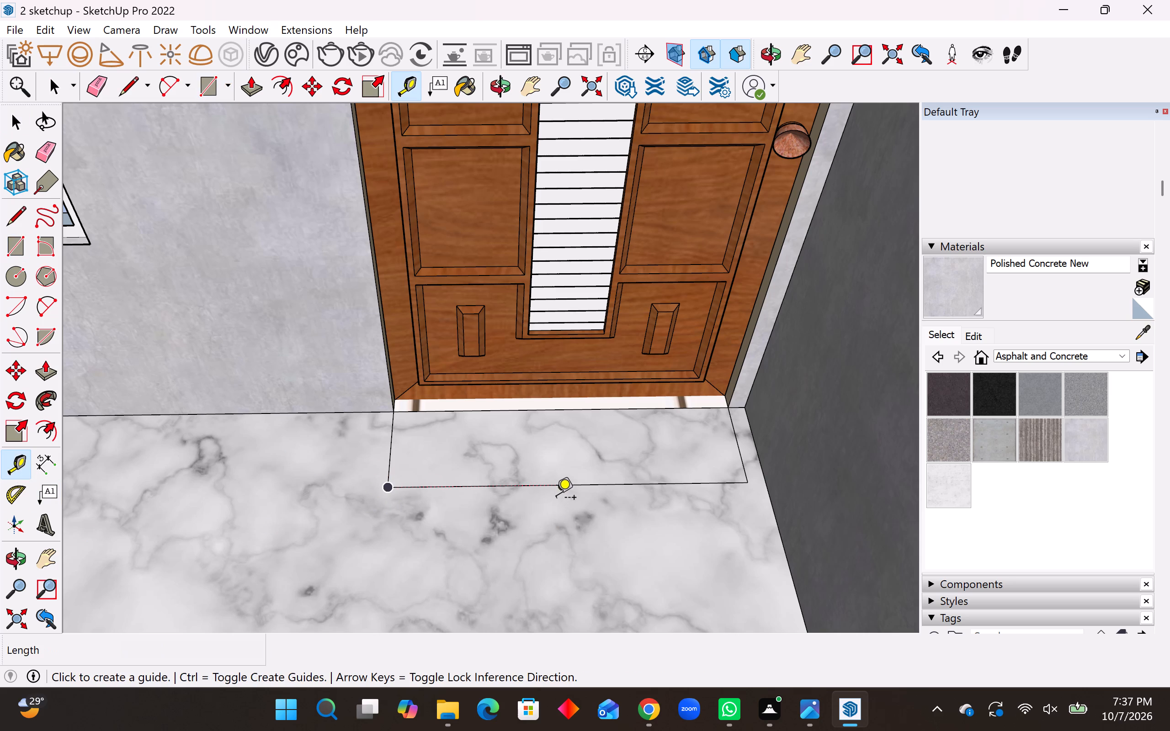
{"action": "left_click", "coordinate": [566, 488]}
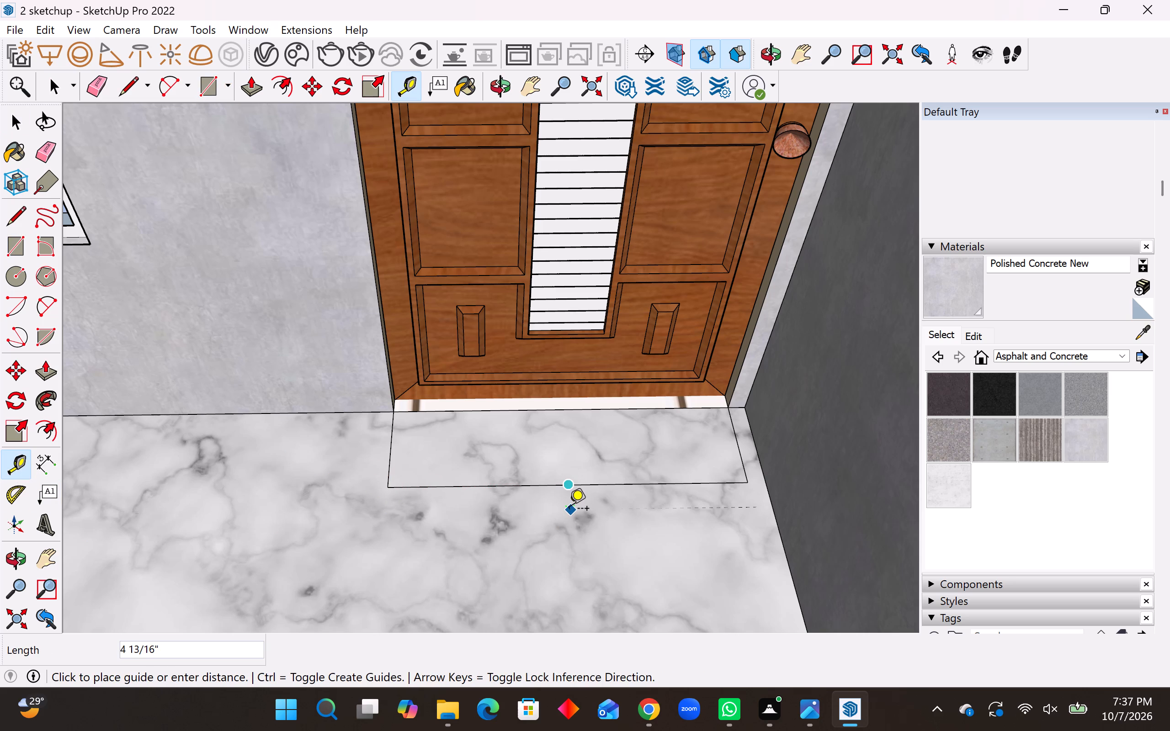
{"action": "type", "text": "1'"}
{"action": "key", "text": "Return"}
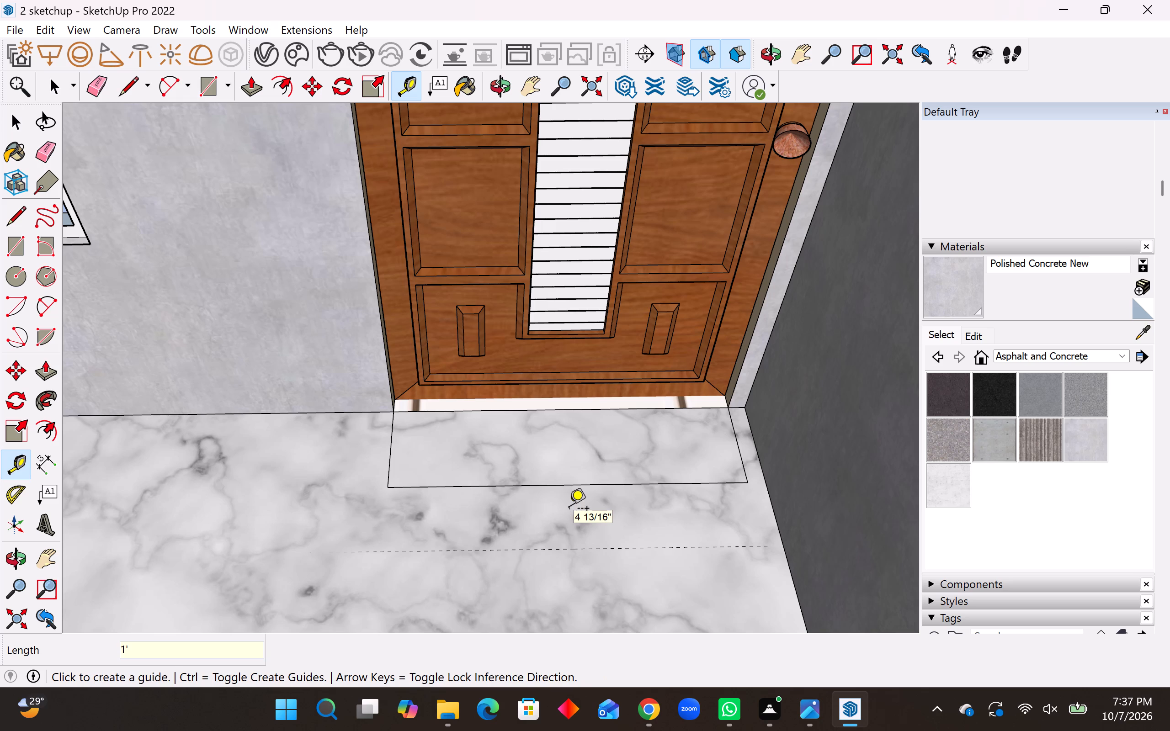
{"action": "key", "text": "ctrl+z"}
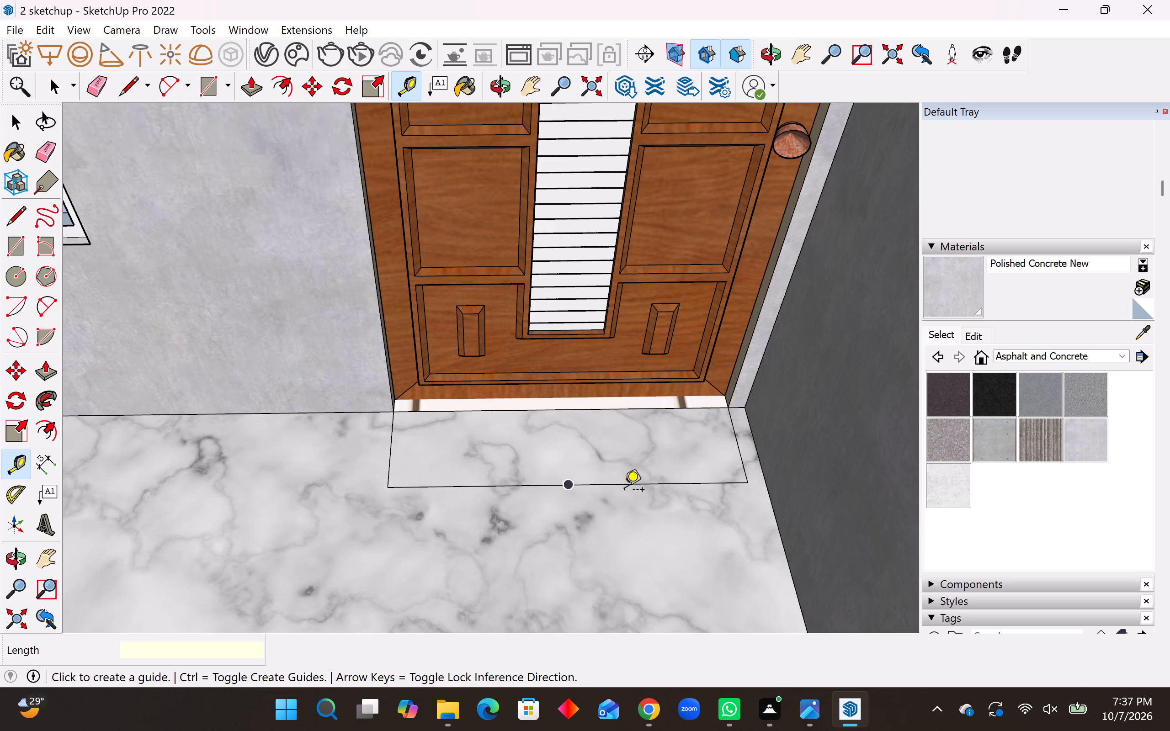
Place a guide line 6" out from the front edge of the rectangle at the main door.
{"action": "left_click", "coordinate": [568, 485]}
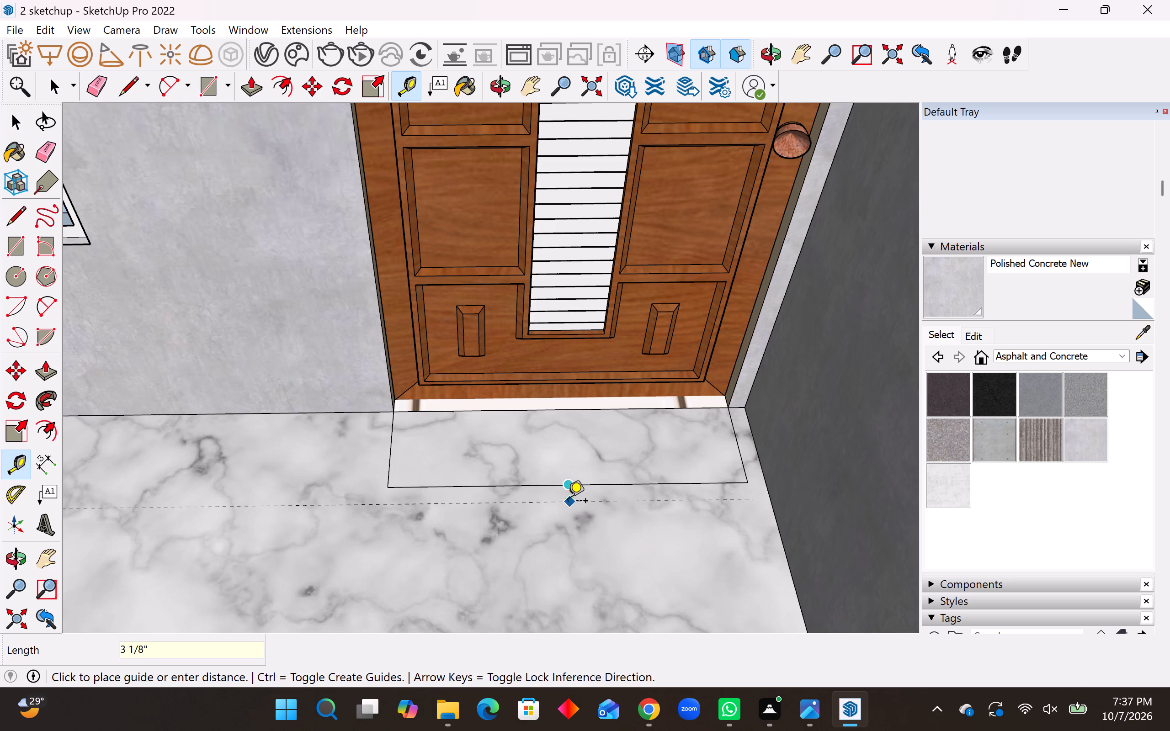
{"action": "key", "text": "6"}
{"action": "key", "text": "shift+quotedbl"}
{"action": "key", "text": "Return"}
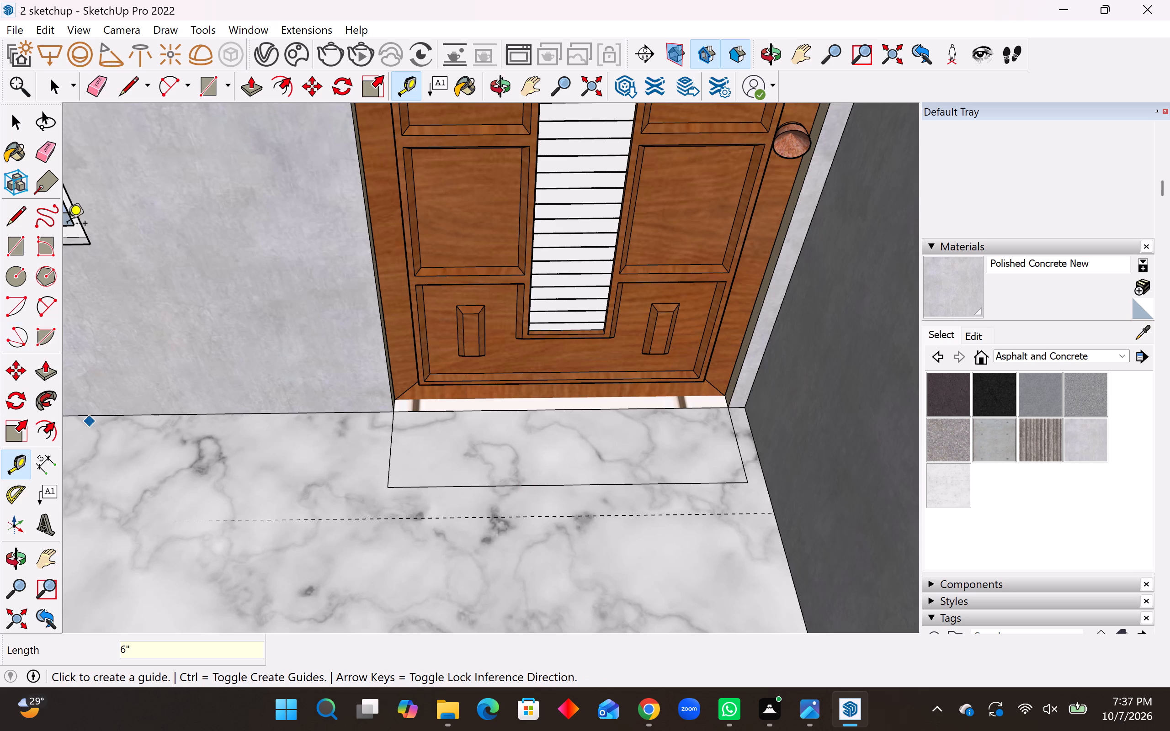
Draw lines along the guide outlining a 6" deep strip against the front edge of the door rectangle.
{"action": "left_click", "coordinate": [19, 217]}
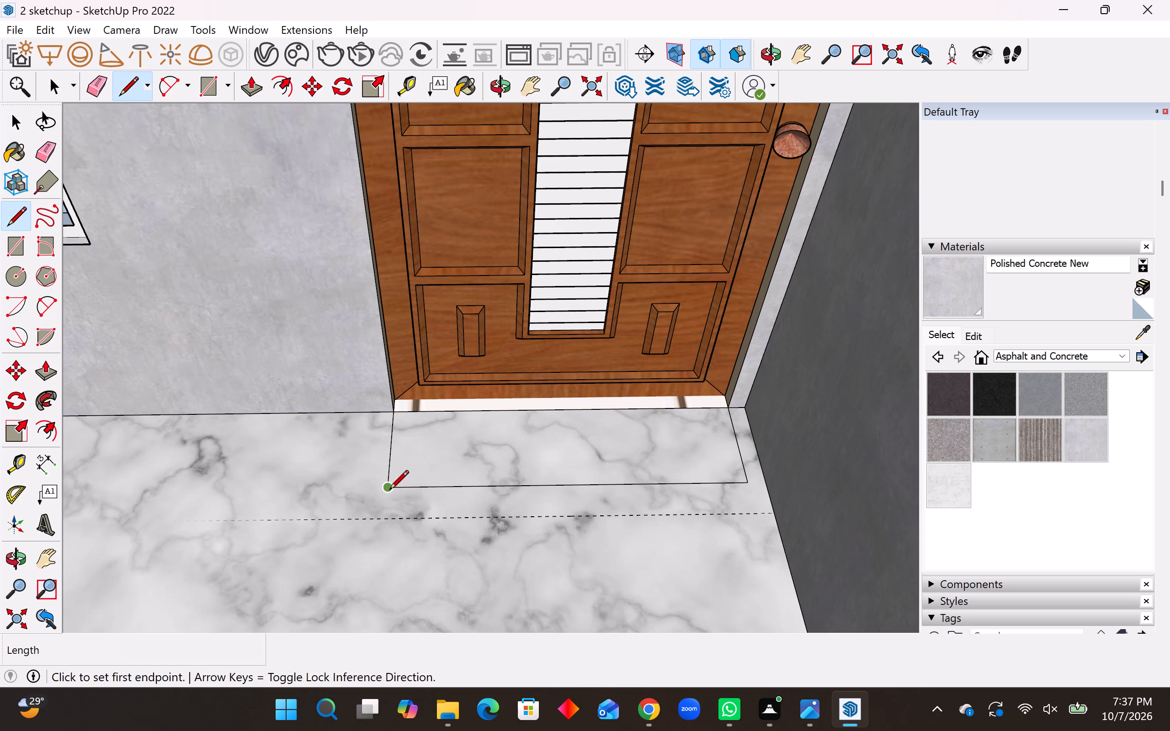
{"action": "left_click", "coordinate": [389, 491]}
{"action": "left_click", "coordinate": [388, 519]}
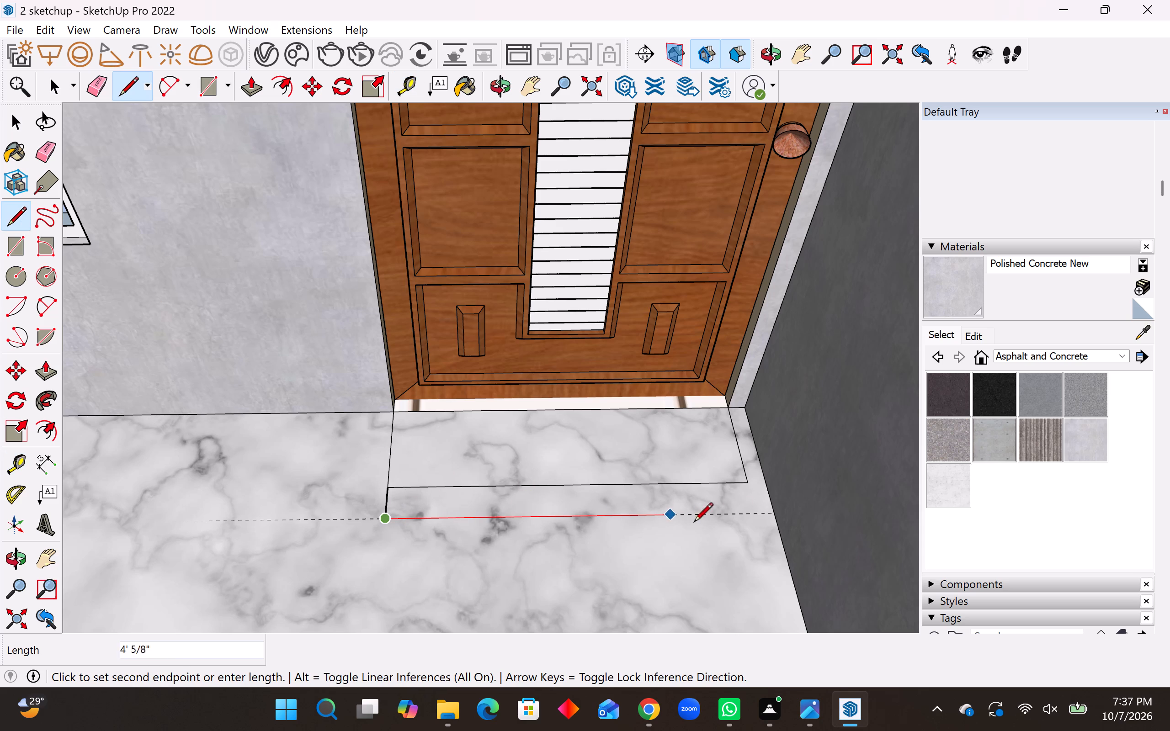
{"action": "left_click", "coordinate": [754, 515]}
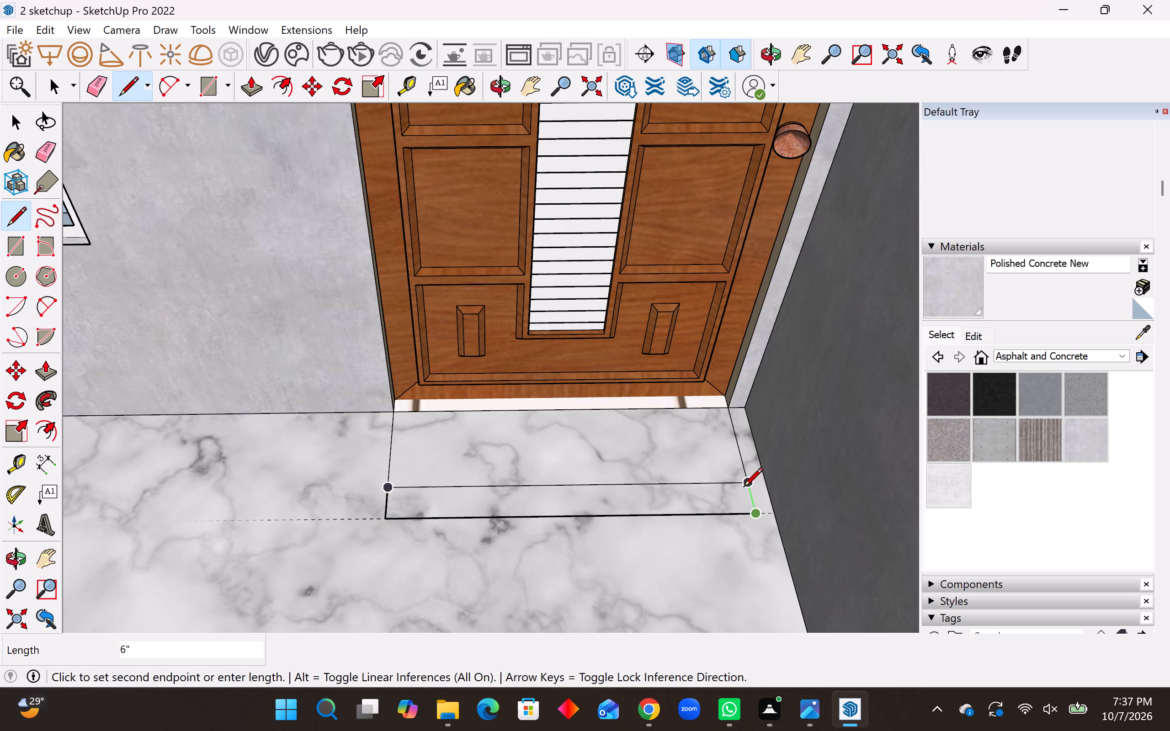
{"action": "left_click", "coordinate": [744, 488]}
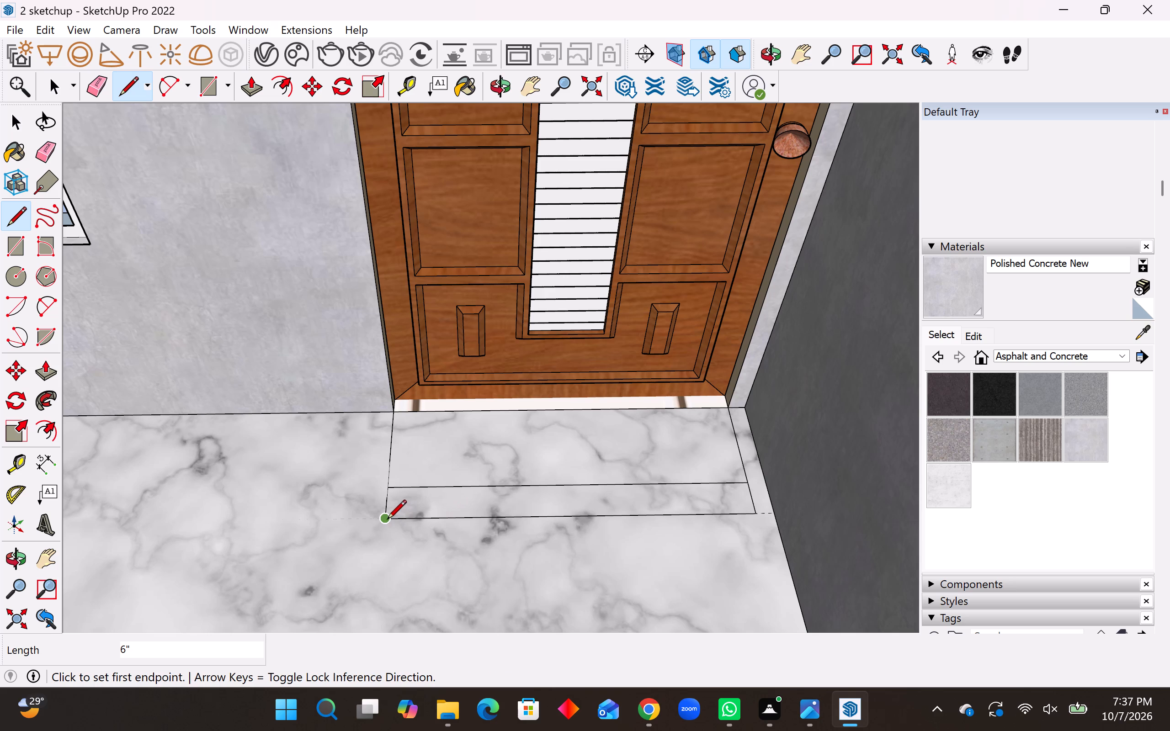
Draw a second strip 6" deep and 5' wide with lines directly in front of the first strip.
{"action": "left_click", "coordinate": [387, 520]}
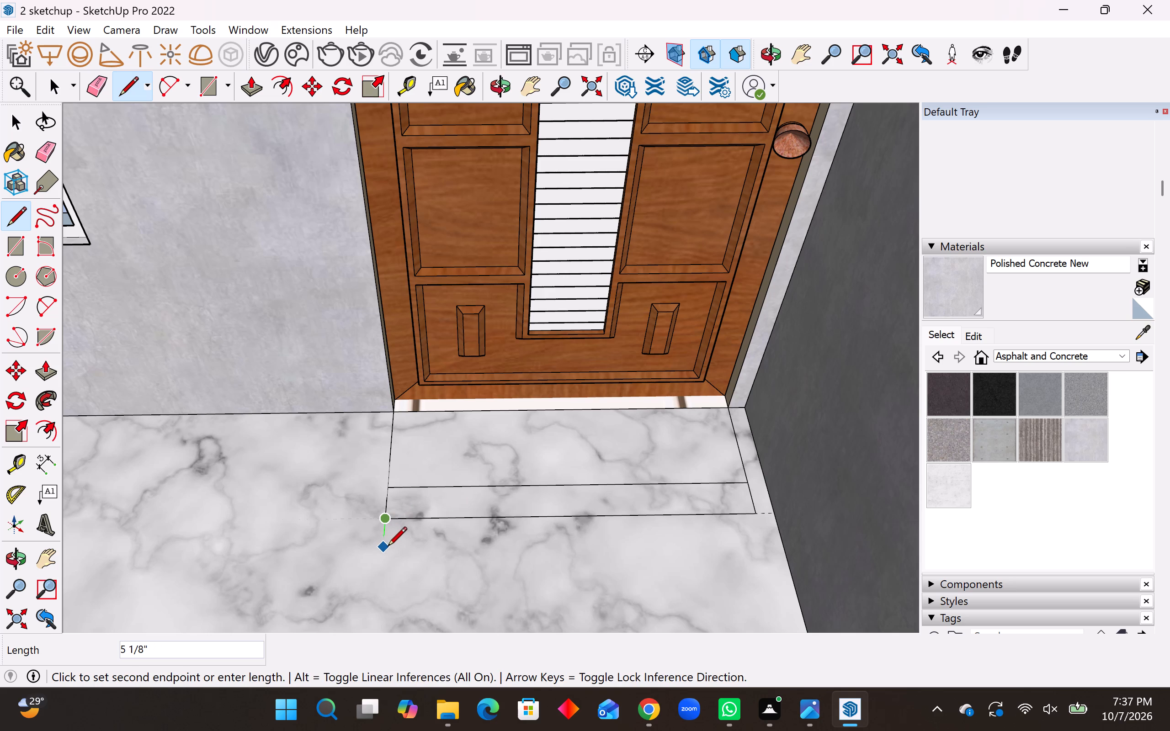
{"action": "type", "text": "6\""}
{"action": "key", "text": "Return"}
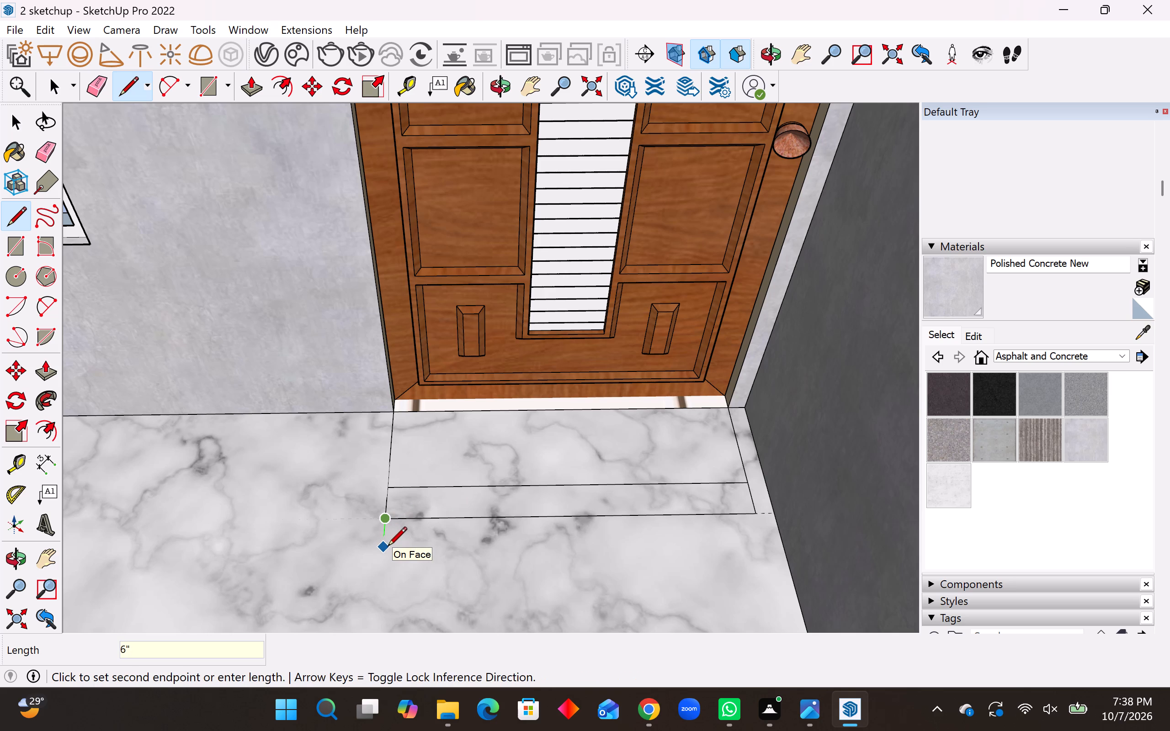
{"action": "left_click", "coordinate": [382, 556]}
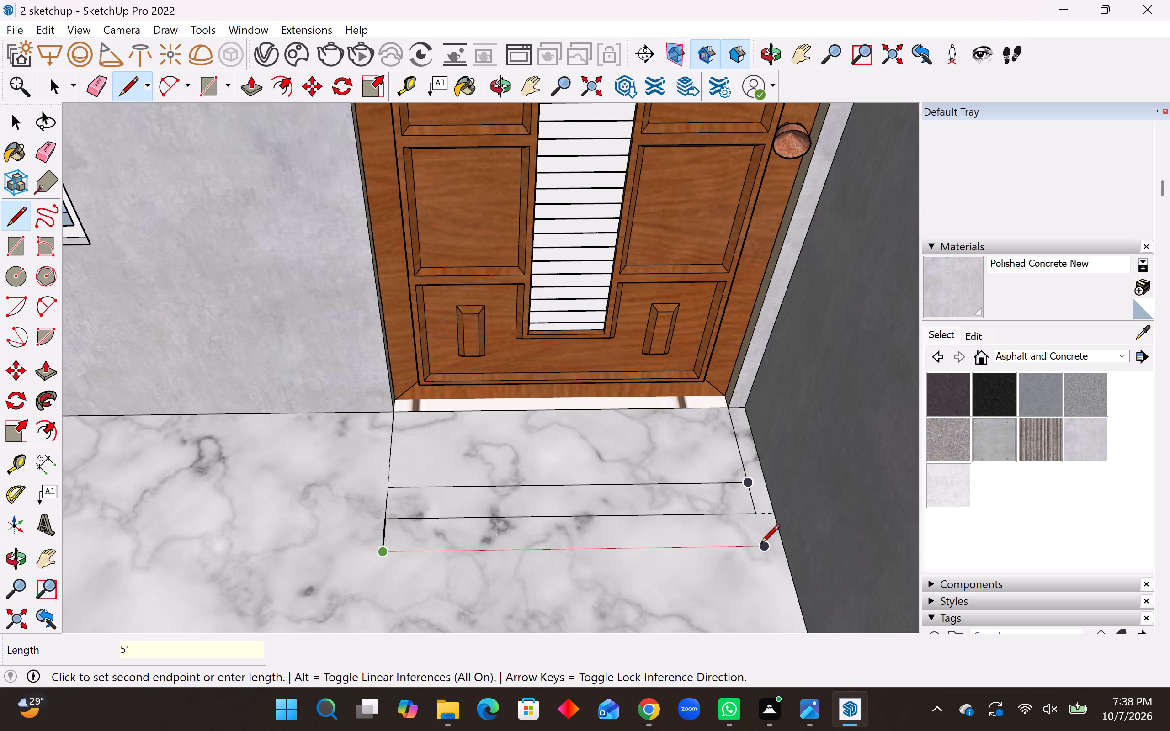
{"action": "left_click", "coordinate": [763, 548]}
{"action": "left_click", "coordinate": [755, 520]}
{"action": "key", "text": "space"}
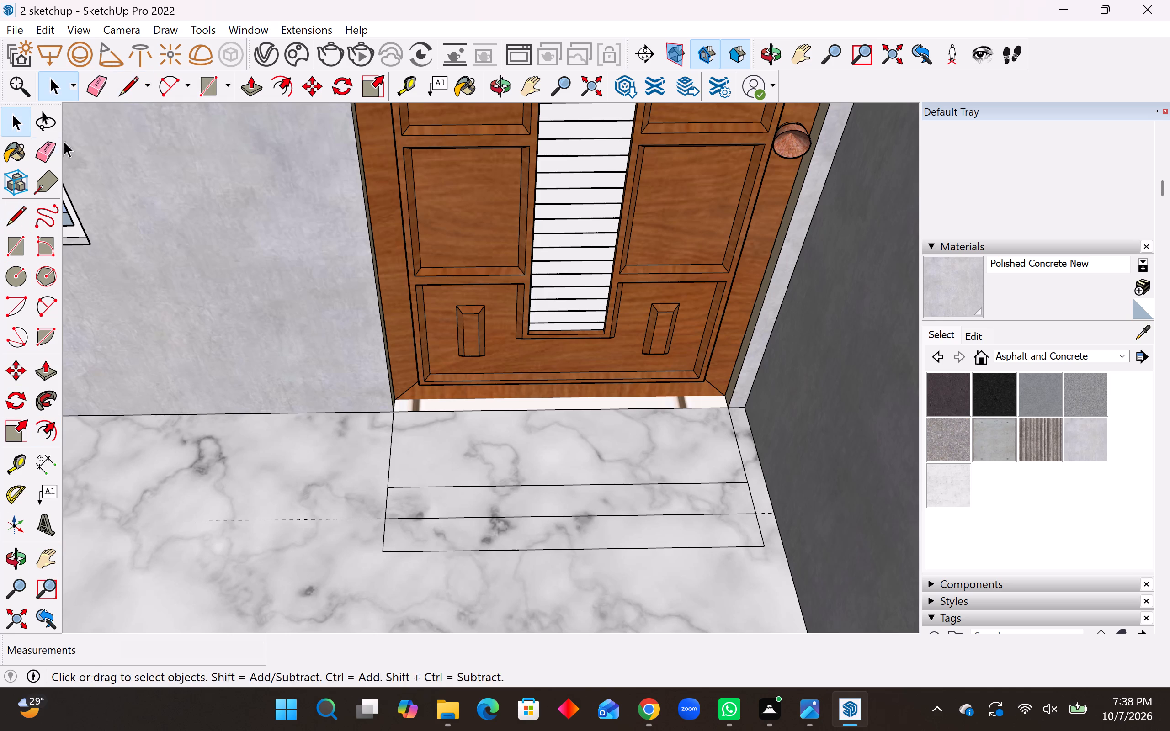
Erase the guide line running across the strips in front of the main door.
{"action": "left_click", "coordinate": [41, 157]}
{"action": "left_click_drag", "start_coordinate": [304, 503], "coordinate": [298, 535]}
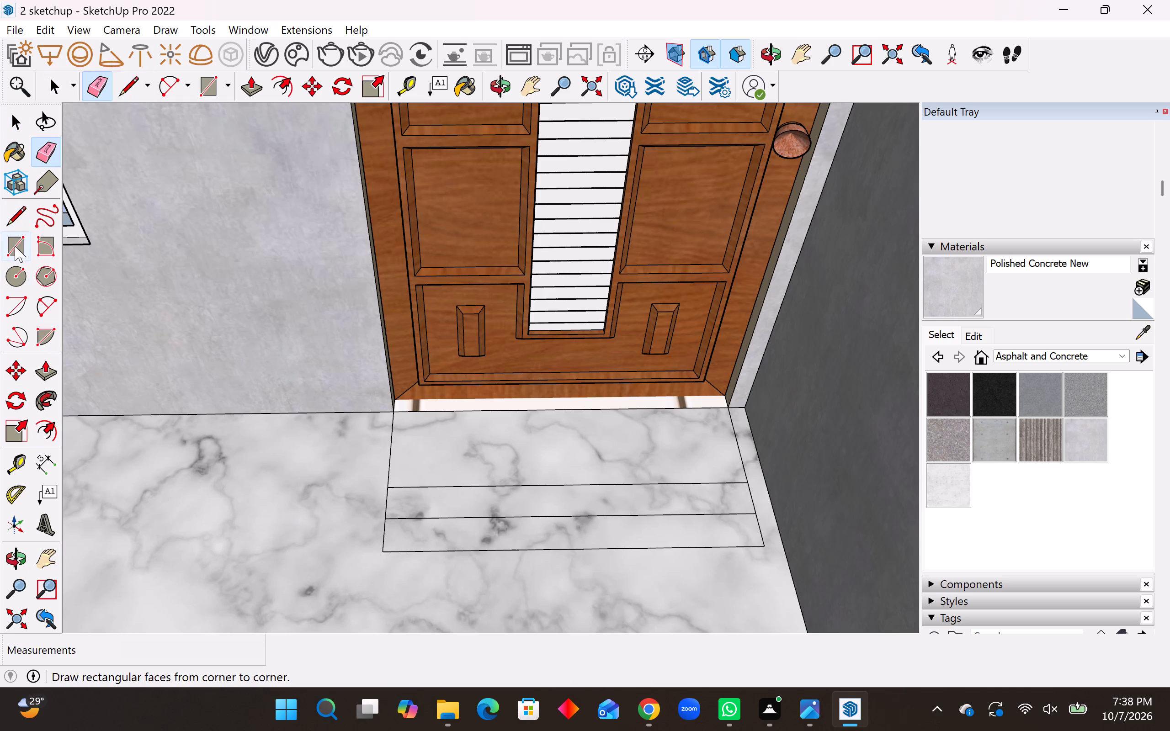
Push the inner 6" strip in front of the main door down 3" into the floor.
{"action": "left_click", "coordinate": [46, 361]}
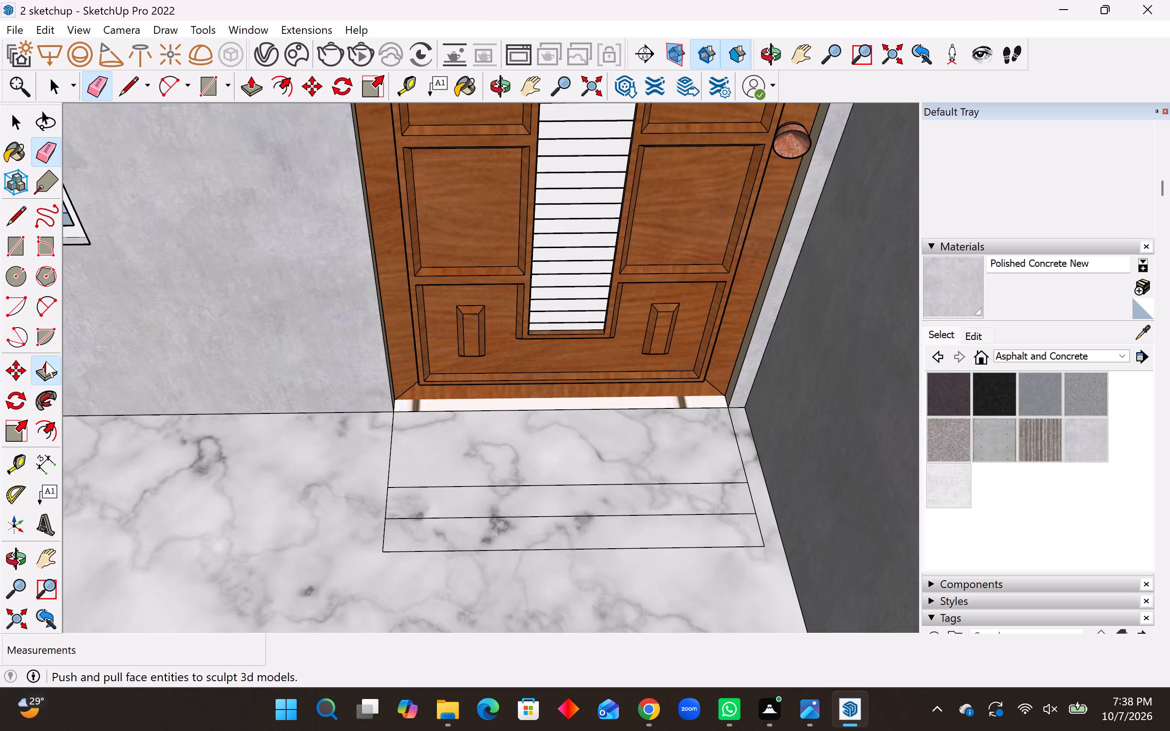
{"action": "left_click", "coordinate": [473, 500]}
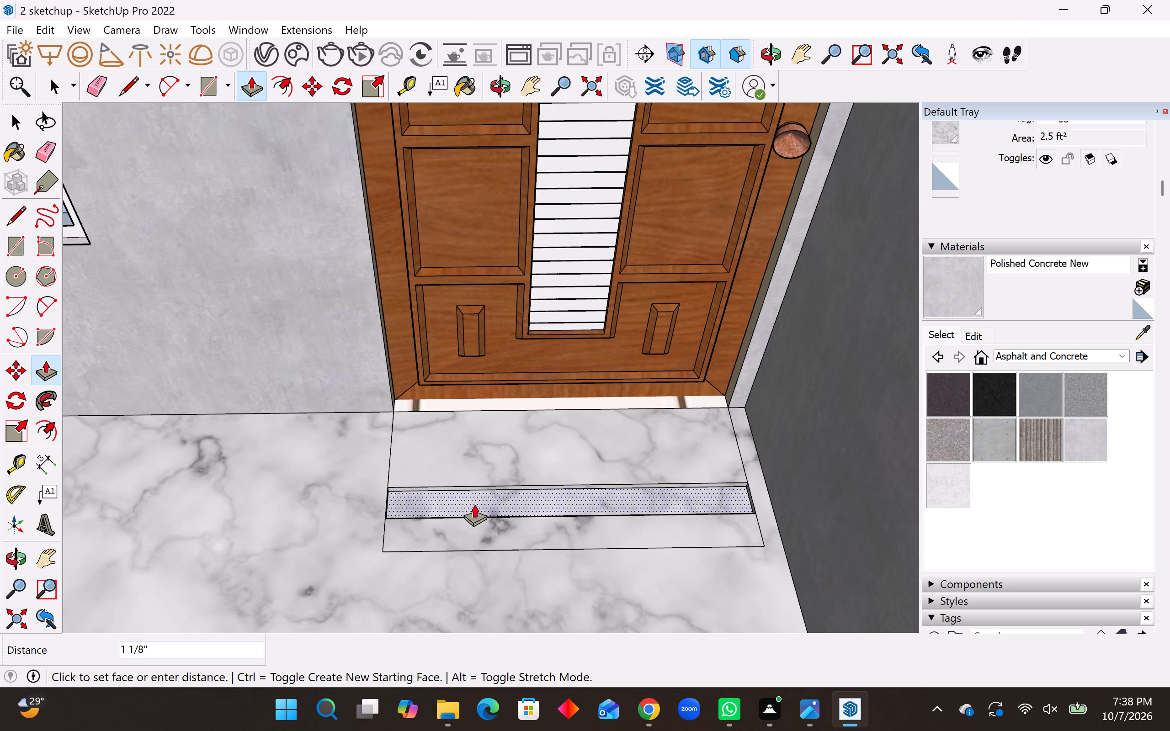
{"action": "type", "text": "3\""}
{"action": "key", "text": "Return"}
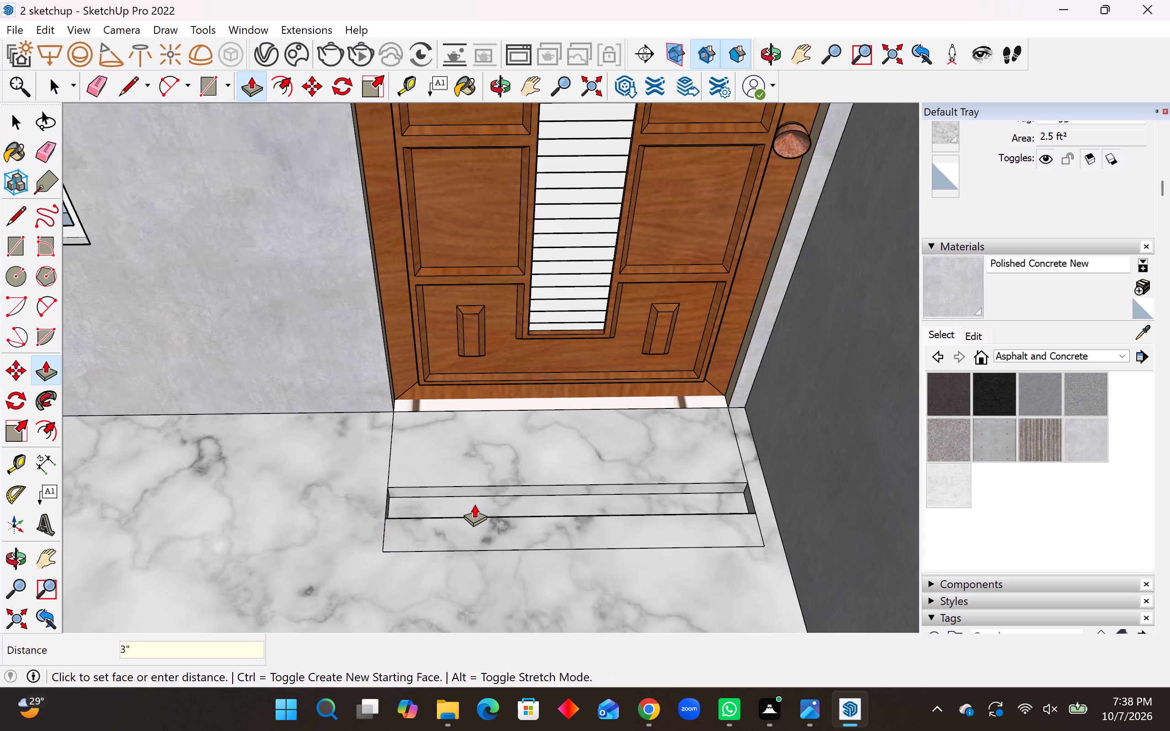
Push the outer strip at the main door down with a distance of 5".
{"action": "middle_click_drag", "start_coordinate": [516, 493], "coordinate": [541, 445]}
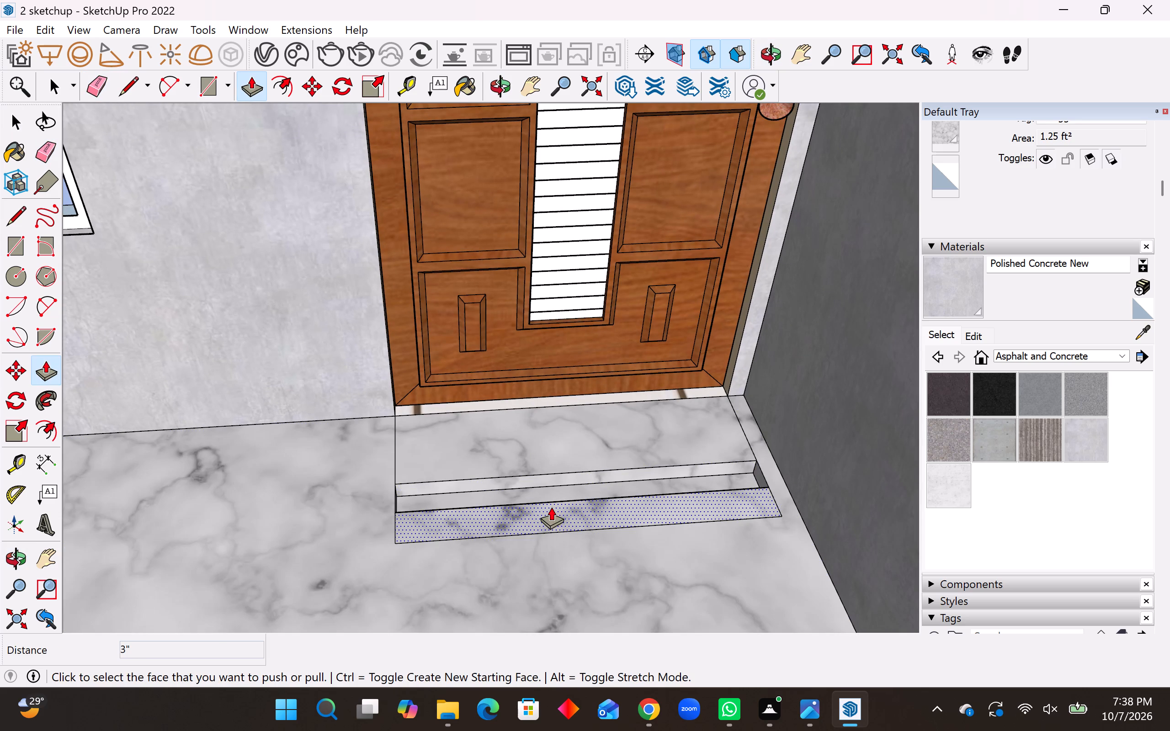
{"action": "left_click", "coordinate": [551, 506]}
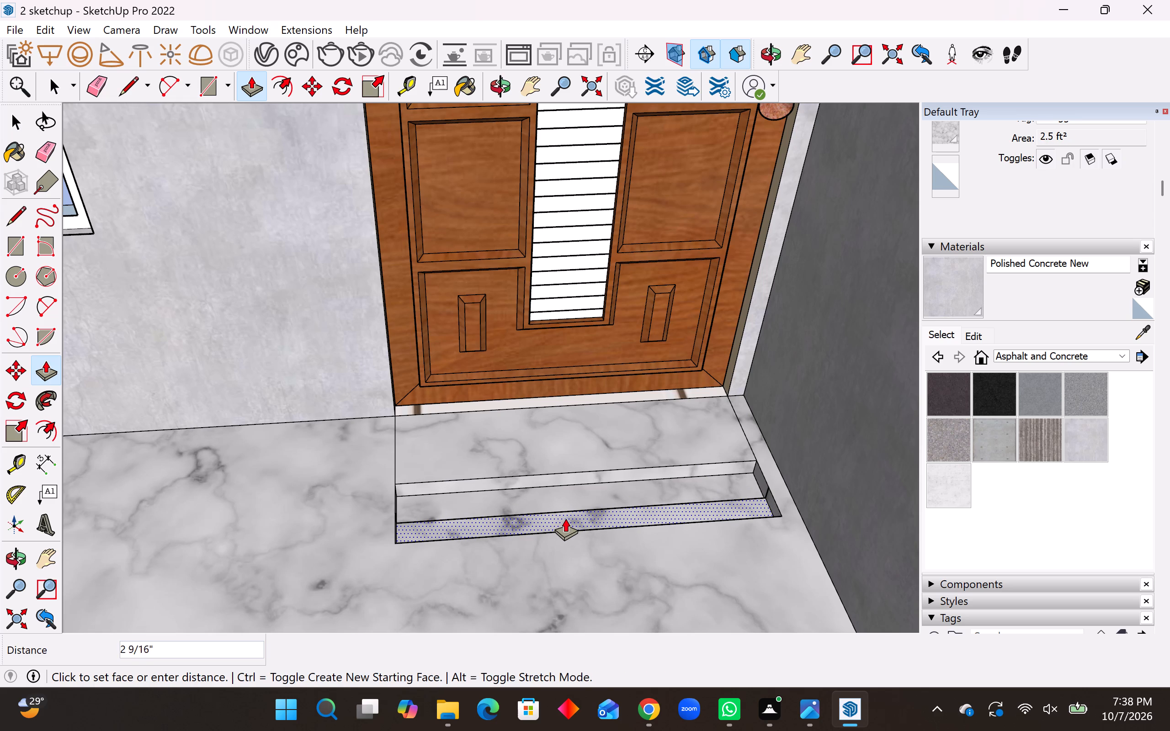
{"action": "type", "text": "5\""}
{"action": "key", "text": "Return"}
Pull the inner strip at the main door up 2" so it stands above the outer strip.
{"action": "middle_click_drag", "start_coordinate": [582, 522], "coordinate": [541, 563]}
{"action": "scroll", "coordinate": [463, 487], "scroll_direction": "up", "scroll_amount": 5}
{"action": "middle_click_drag", "start_coordinate": [493, 500], "coordinate": [472, 572]}
{"action": "scroll", "coordinate": [507, 606], "scroll_direction": "up", "scroll_amount": 2}
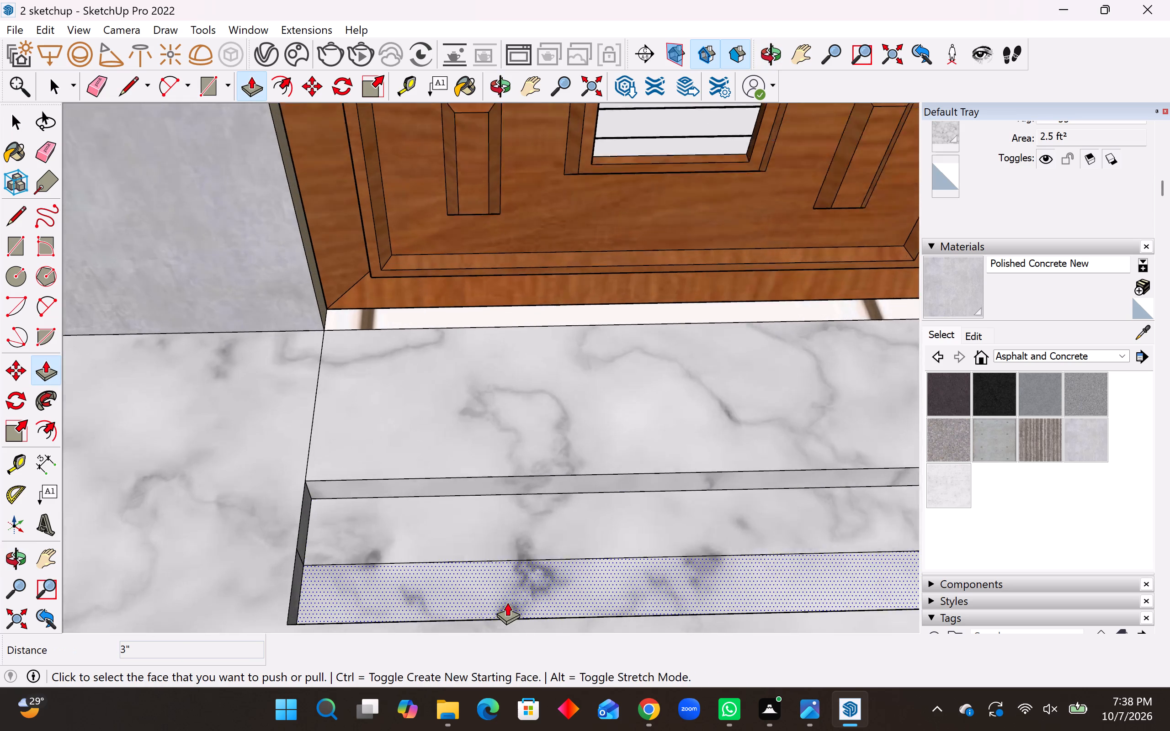
{"action": "scroll", "coordinate": [507, 602], "scroll_direction": "up", "scroll_amount": 7}
{"action": "middle_click_drag", "start_coordinate": [507, 574], "coordinate": [568, 440]}
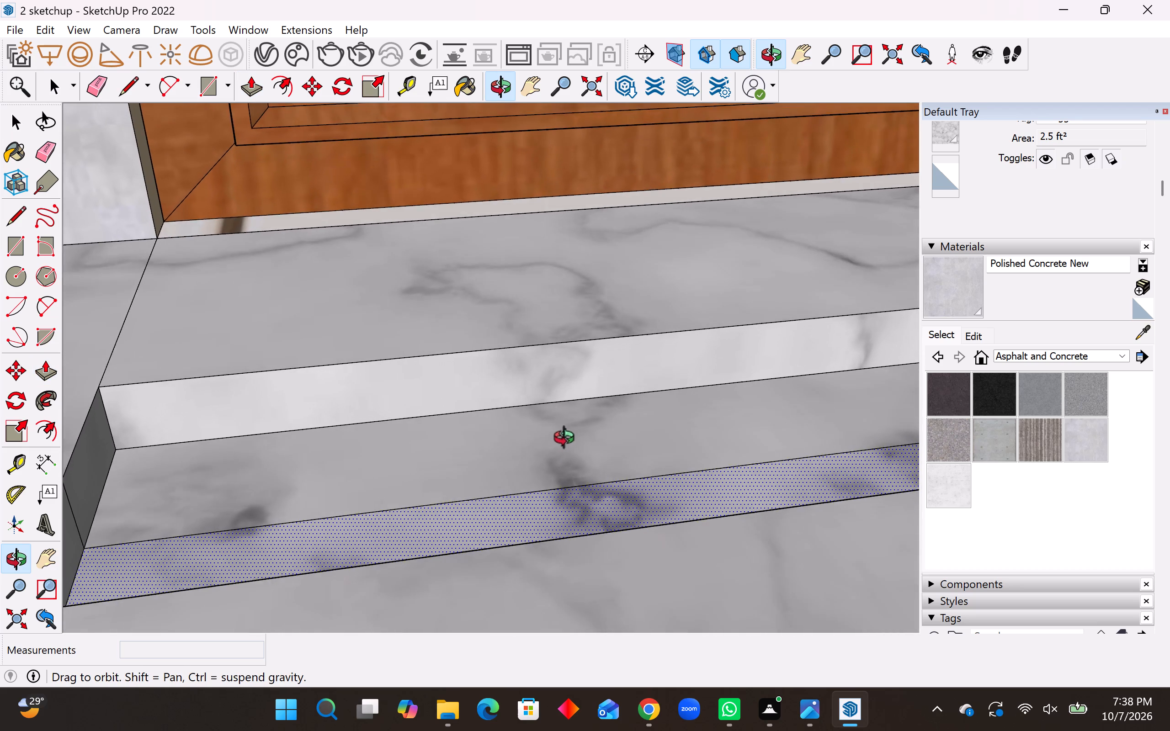
{"action": "middle_click_drag", "start_coordinate": [568, 440], "coordinate": [548, 448]}
{"action": "middle_click_drag", "start_coordinate": [523, 474], "coordinate": [491, 524]}
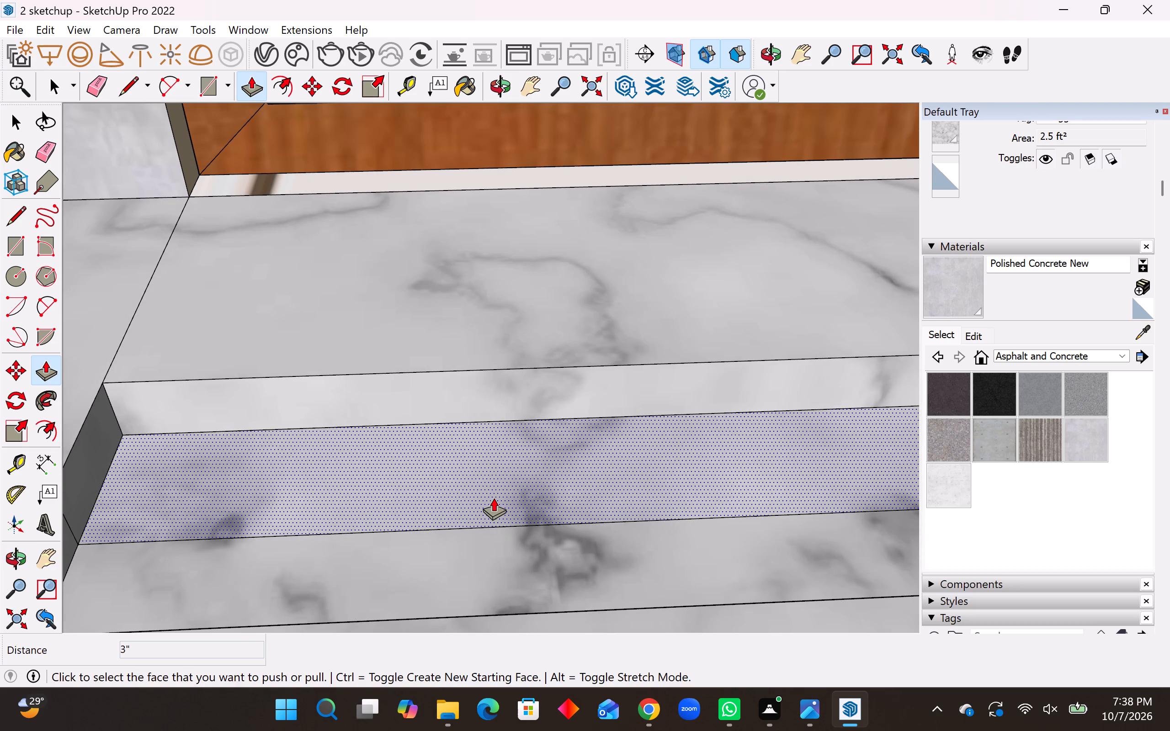
{"action": "left_click", "coordinate": [494, 498]}
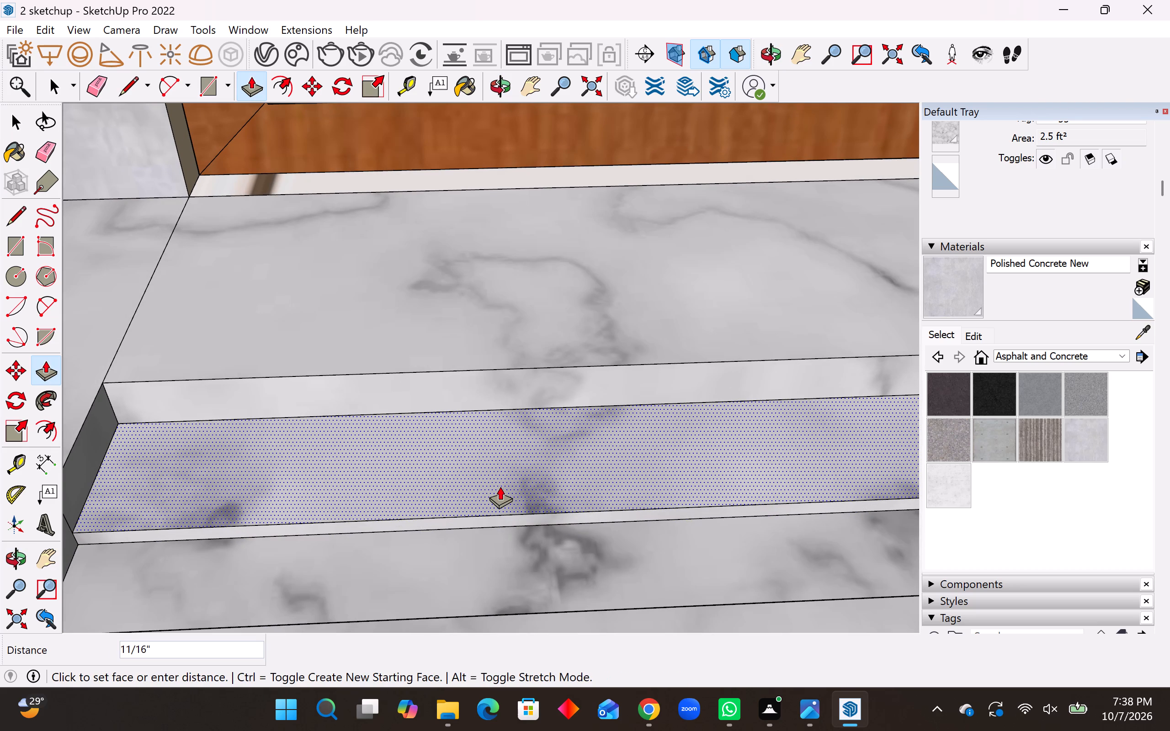
{"action": "type", "text": "2\""}
{"action": "key", "text": "Return"}
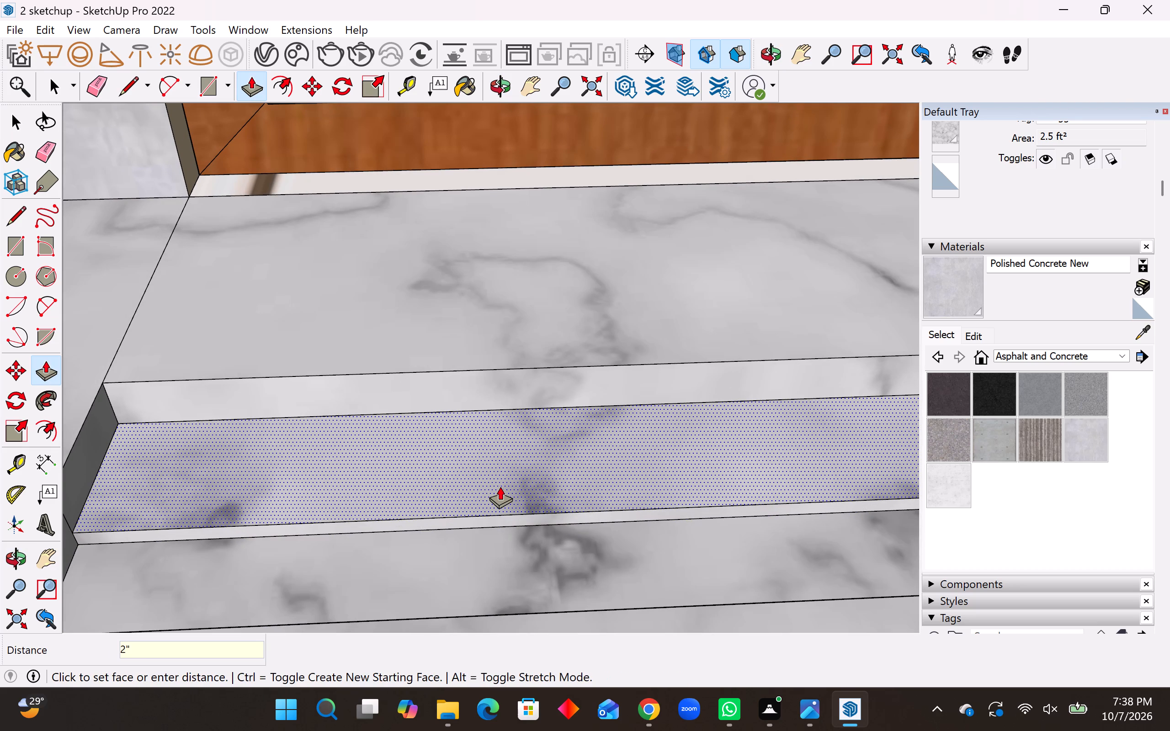
Push the inner strip at the main door back down 1".
{"action": "scroll", "coordinate": [499, 463], "scroll_direction": "down", "scroll_amount": 5}
{"action": "middle_click_drag", "start_coordinate": [504, 478], "coordinate": [492, 446]}
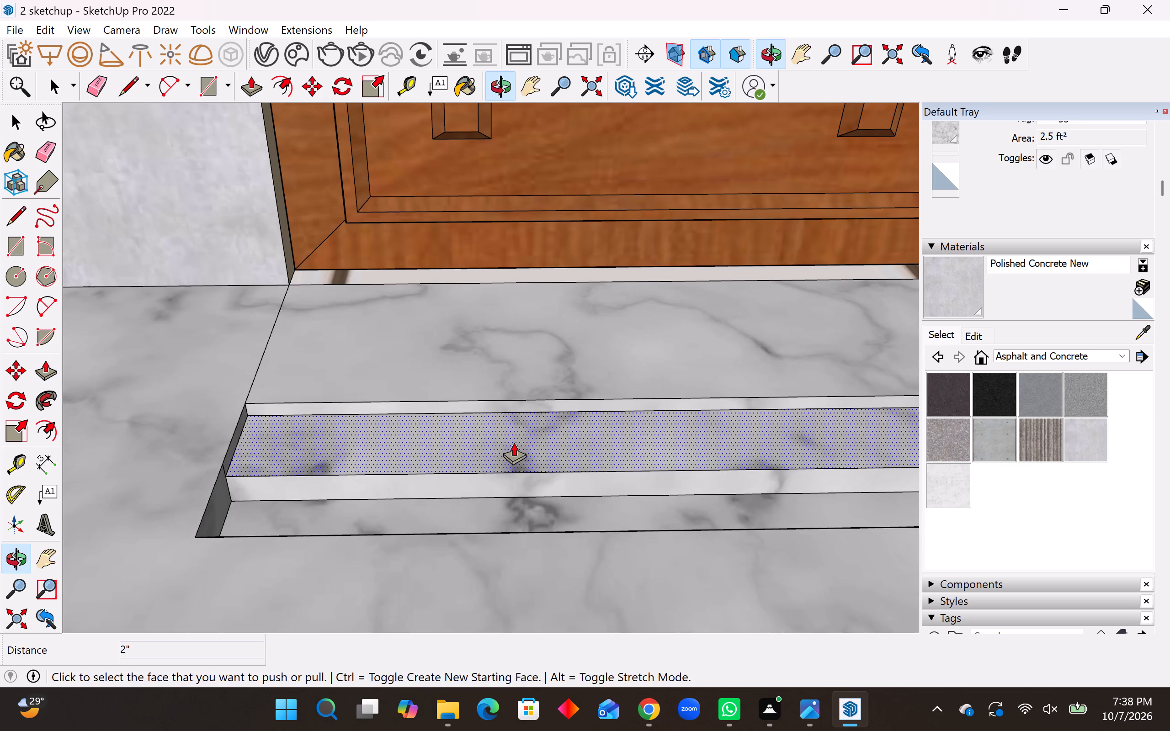
{"action": "left_click", "coordinate": [514, 442]}
{"action": "type", "text": "1\""}
{"action": "key", "text": "Return"}
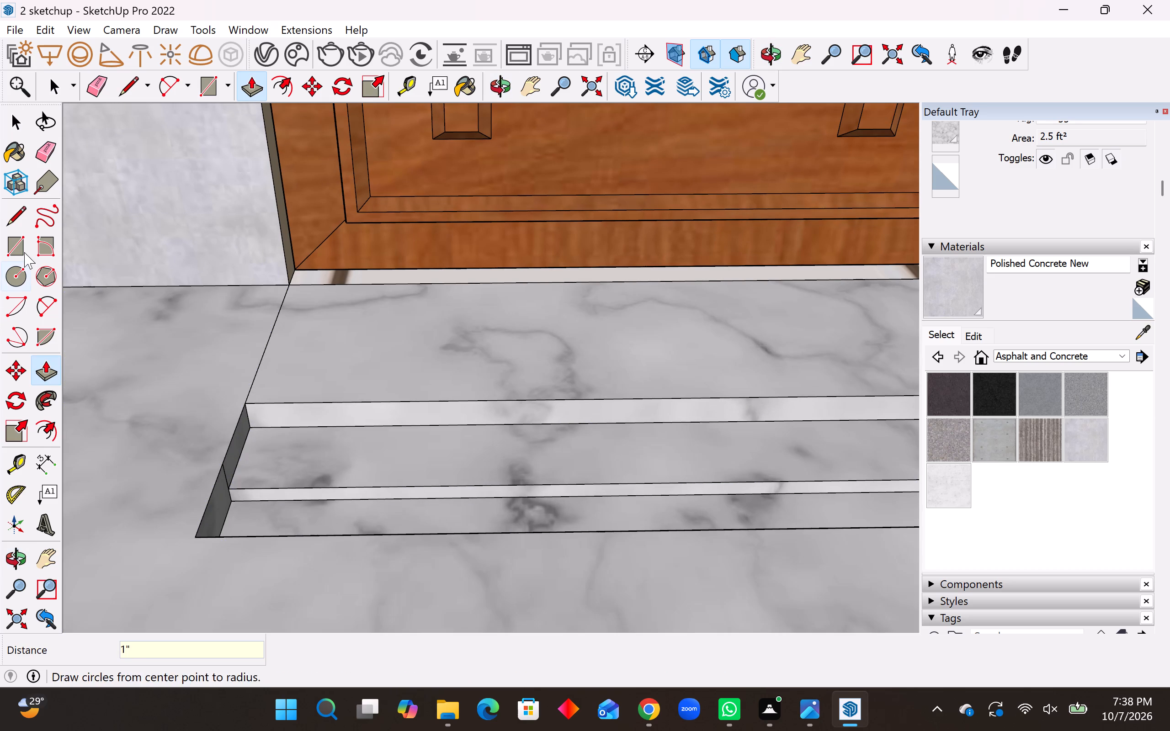
Erase the leftover vertical edges on the side faces at both ends of the recessed entrance steps.
{"action": "left_click", "coordinate": [43, 162]}
{"action": "scroll", "coordinate": [212, 361], "scroll_direction": "up", "scroll_amount": 3}
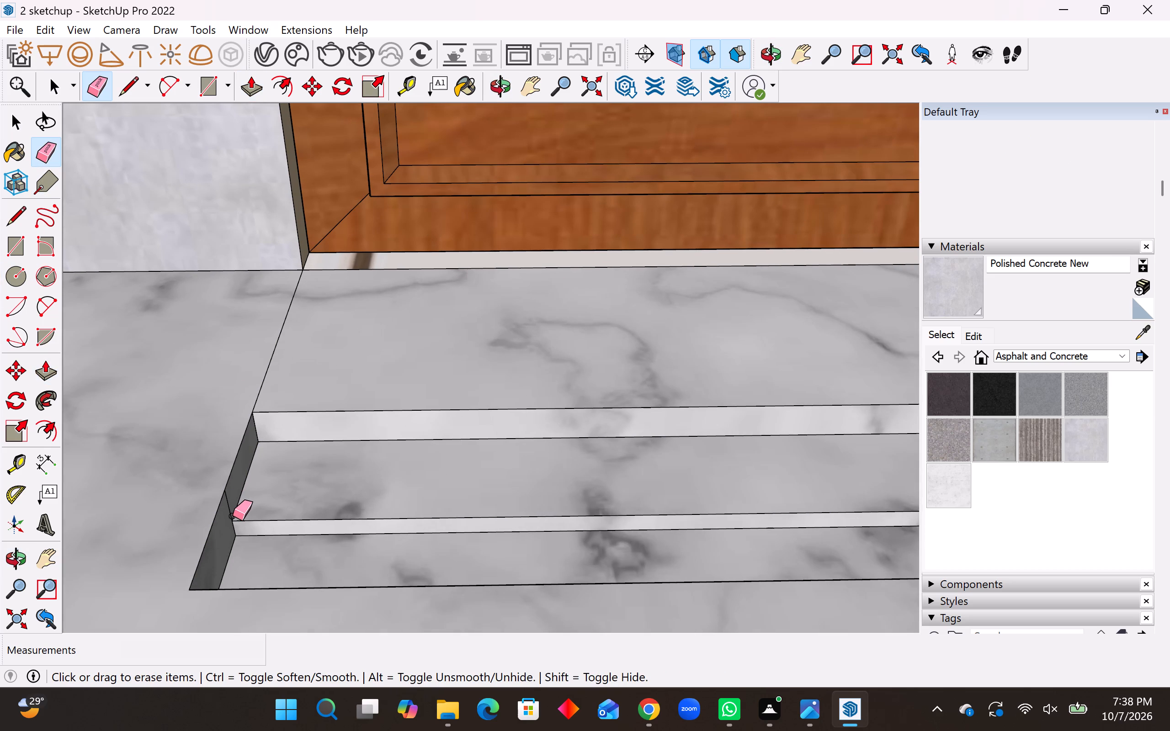
{"action": "left_click", "coordinate": [228, 518]}
{"action": "scroll", "coordinate": [167, 492], "scroll_direction": "down", "scroll_amount": 5}
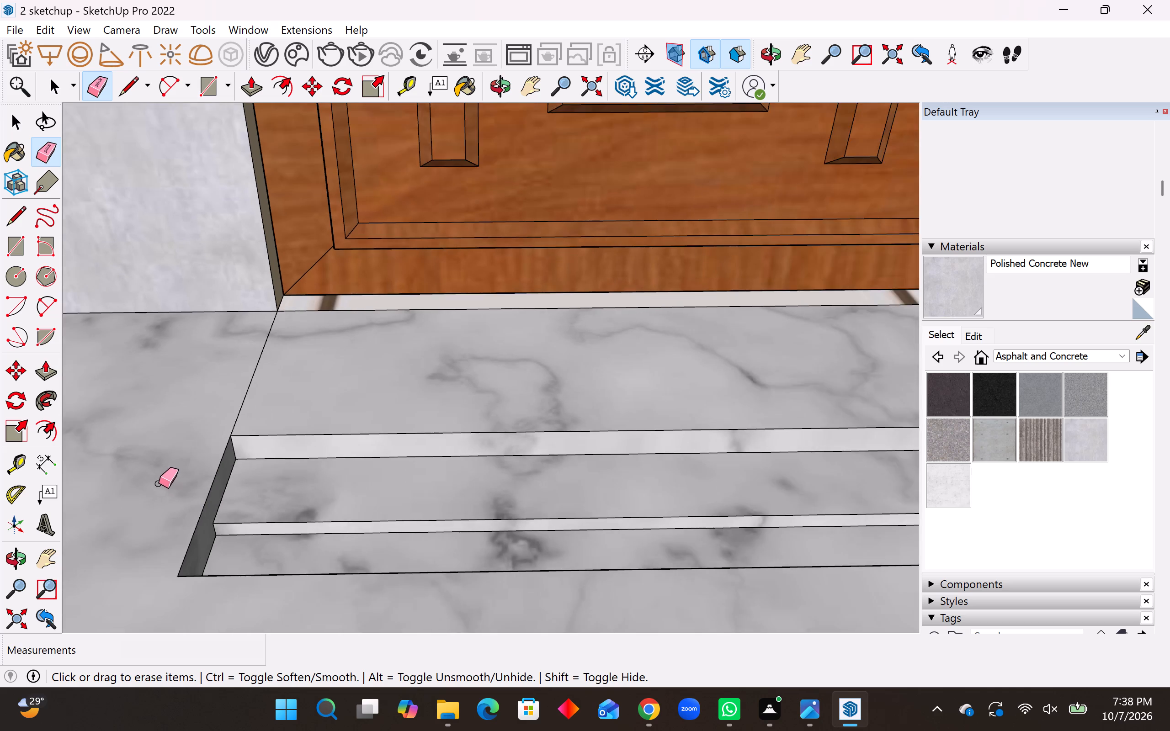
{"action": "scroll", "coordinate": [159, 483], "scroll_direction": "down", "scroll_amount": 4}
{"action": "scroll", "coordinate": [655, 510], "scroll_direction": "up", "scroll_amount": 6}
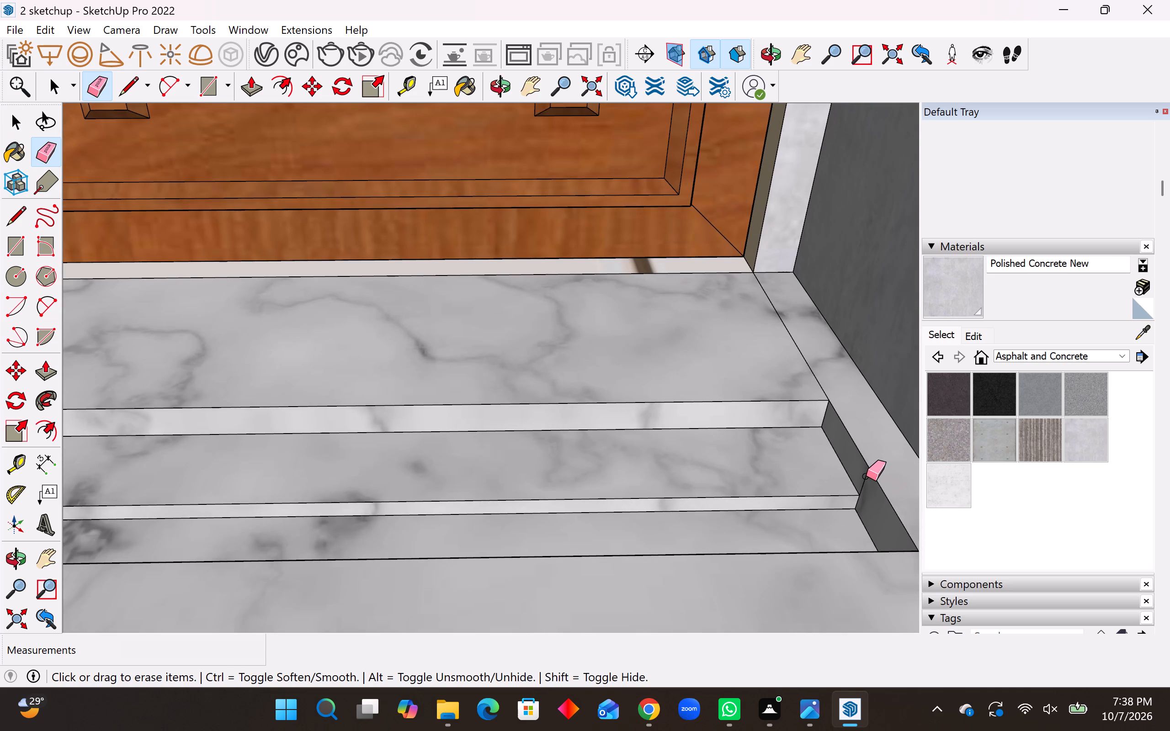
{"action": "left_click", "coordinate": [866, 476]}
{"action": "scroll", "coordinate": [723, 529], "scroll_direction": "down", "scroll_amount": 5}
{"action": "key", "text": "space"}
Lower the marble car porch floor 2" to match the level of the inner entrance step.
{"action": "scroll", "coordinate": [694, 463], "scroll_direction": "down", "scroll_amount": 9}
{"action": "scroll", "coordinate": [651, 546], "scroll_direction": "down", "scroll_amount": 4}
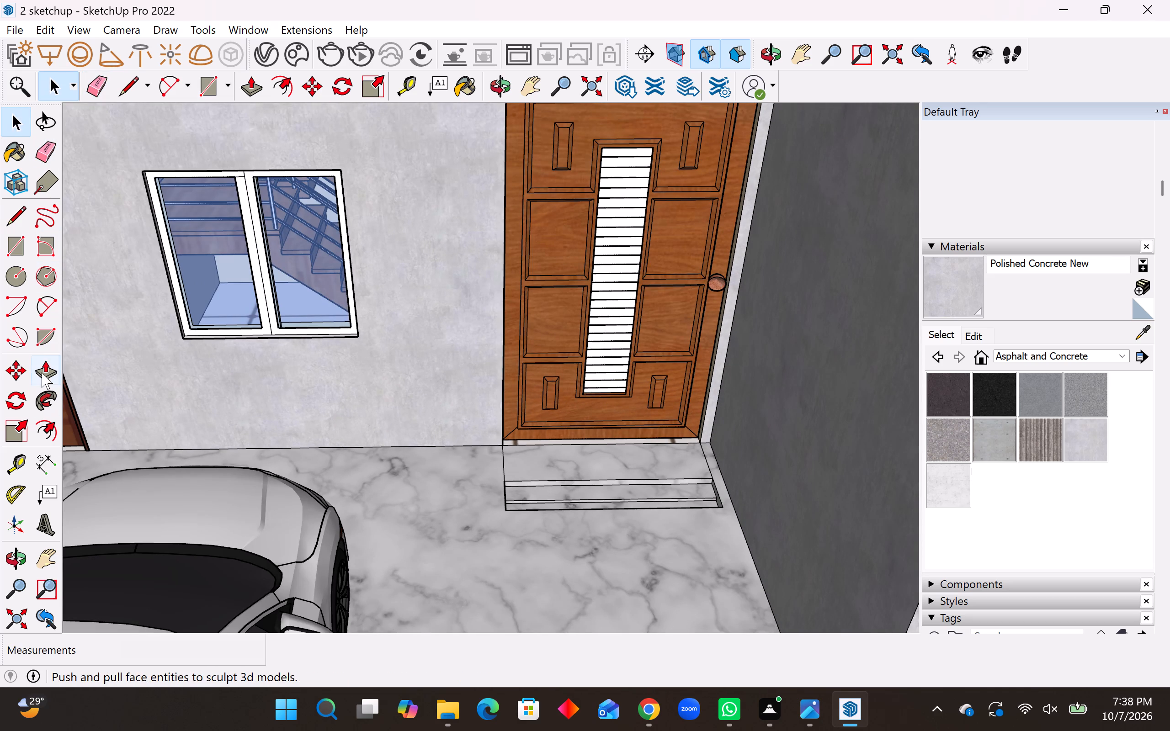
{"action": "left_click", "coordinate": [42, 372]}
{"action": "left_click", "coordinate": [572, 594]}
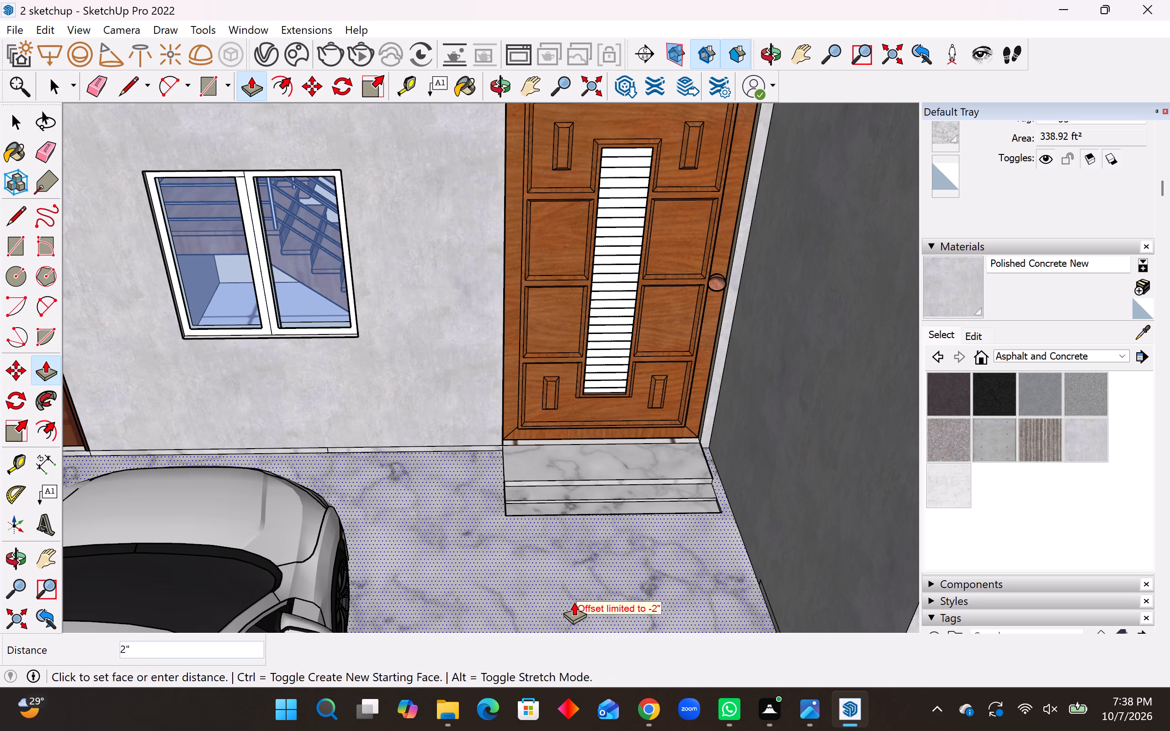
{"action": "middle_click_drag", "start_coordinate": [557, 558], "coordinate": [552, 627]}
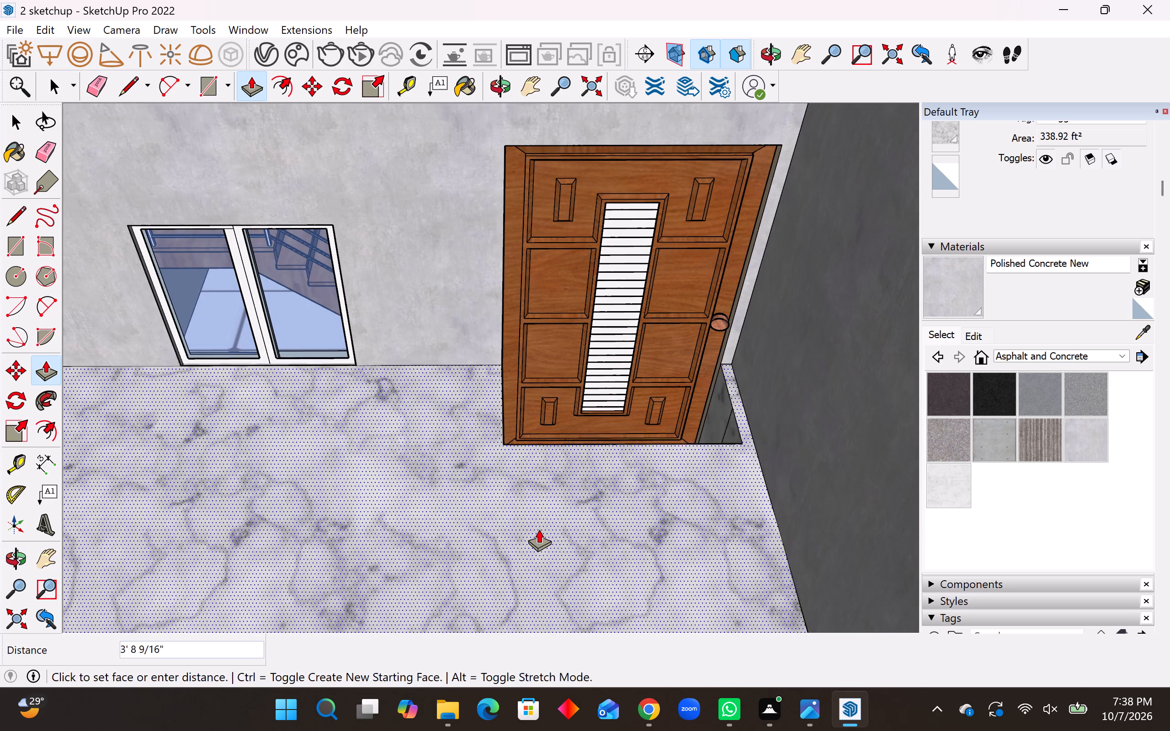
{"action": "scroll", "coordinate": [539, 574], "scroll_direction": "up", "scroll_amount": 10}
{"action": "scroll", "coordinate": [541, 503], "scroll_direction": "up", "scroll_amount": 1}
{"action": "middle_click_drag", "start_coordinate": [541, 502], "coordinate": [547, 626]}
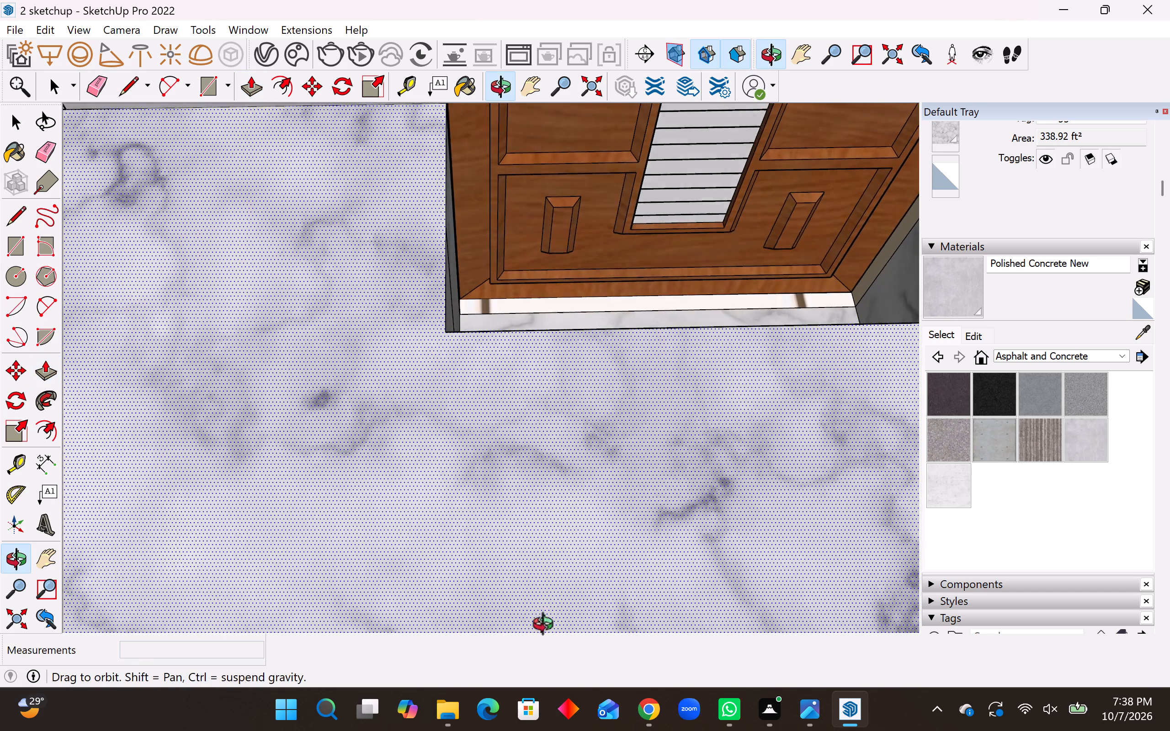
{"action": "middle_click_drag", "start_coordinate": [547, 626], "coordinate": [547, 726]}
{"action": "left_click", "coordinate": [542, 440]}
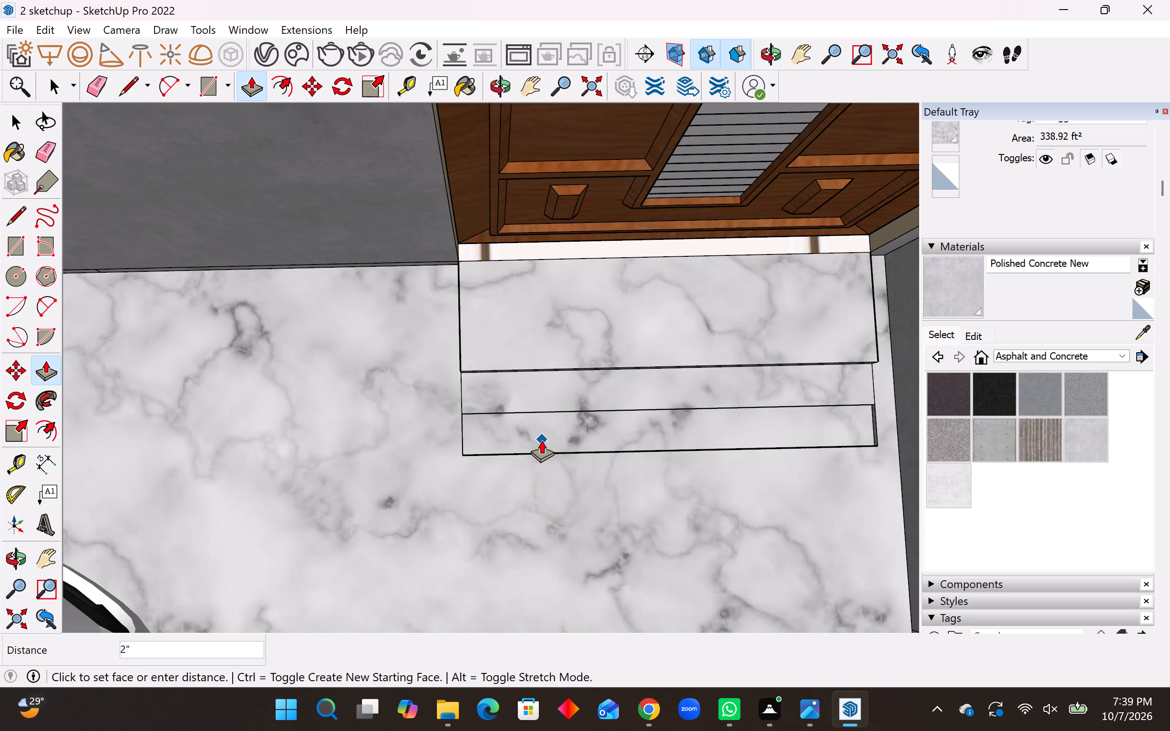
{"action": "key", "text": "space"}
Draw a rectangle about 3' 10" by 11 1/2" on the porch floor against the lawn's edge.
{"action": "scroll", "coordinate": [521, 524], "scroll_direction": "down", "scroll_amount": 20}
{"action": "scroll", "coordinate": [521, 524], "scroll_direction": "down", "scroll_amount": 4}
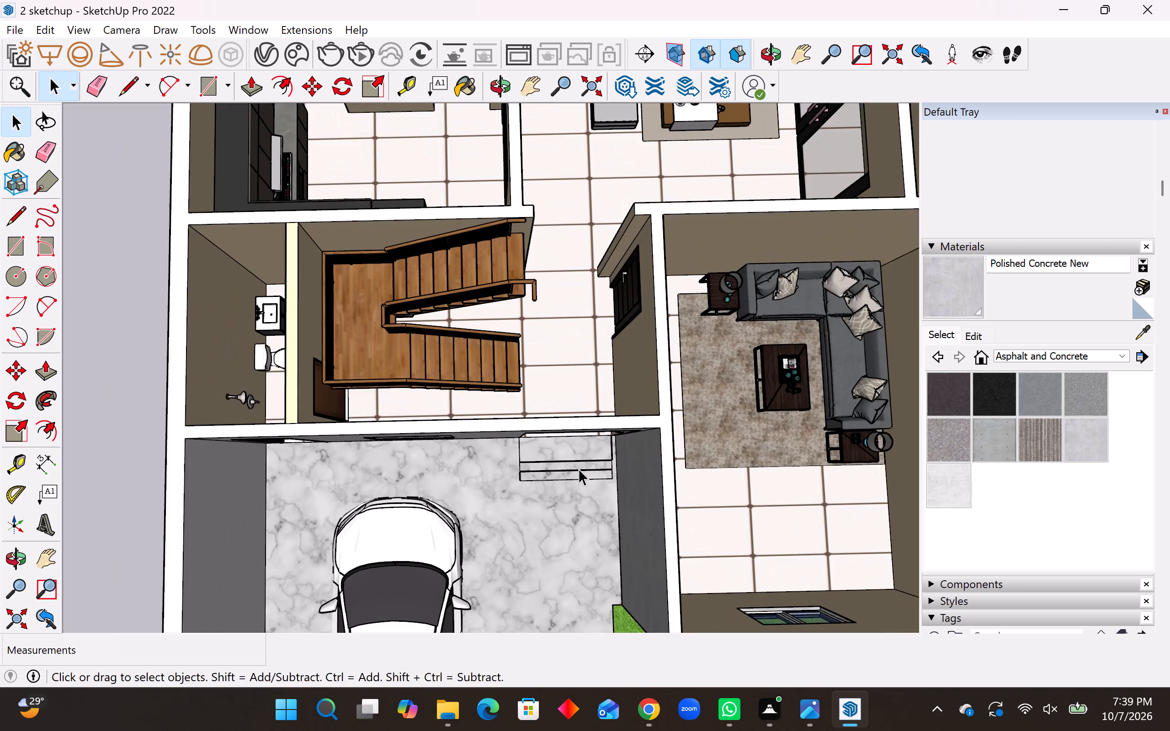
{"action": "scroll", "coordinate": [579, 469], "scroll_direction": "down", "scroll_amount": 5}
{"action": "middle_click_drag", "start_coordinate": [595, 539], "coordinate": [596, 349]}
{"action": "scroll", "coordinate": [677, 438], "scroll_direction": "down", "scroll_amount": 12}
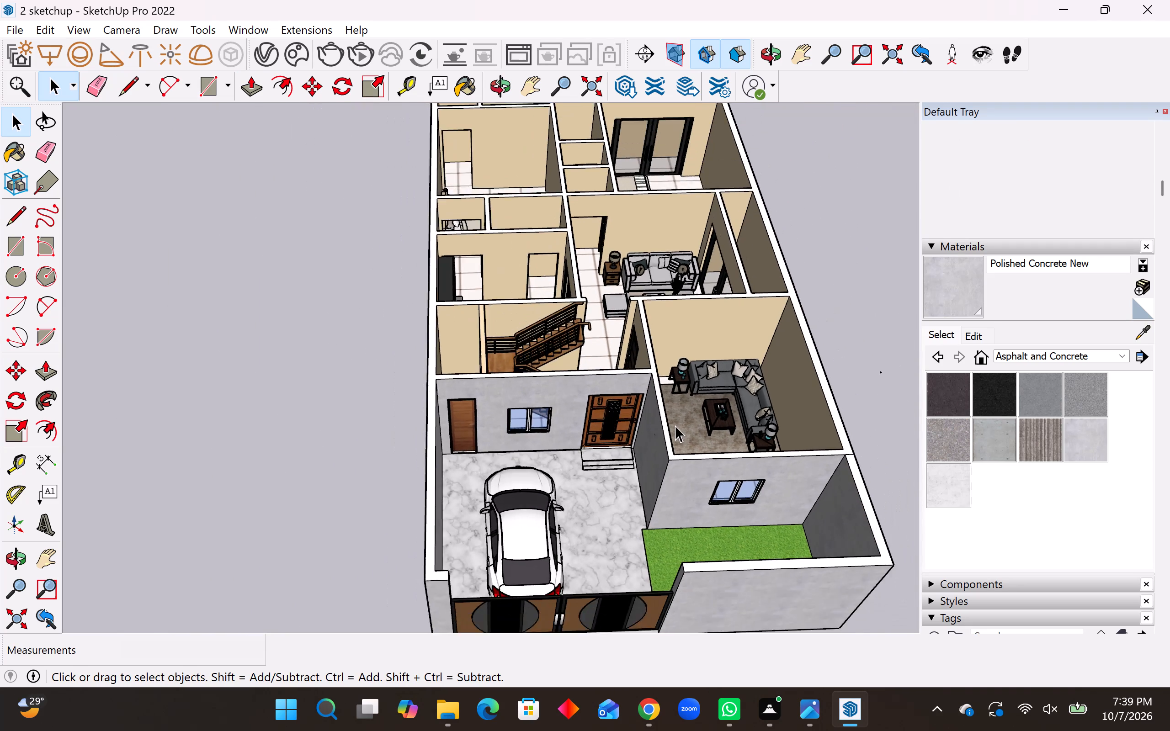
{"action": "scroll", "coordinate": [675, 425], "scroll_direction": "down", "scroll_amount": 2}
{"action": "scroll", "coordinate": [653, 565], "scroll_direction": "up", "scroll_amount": 20}
{"action": "scroll", "coordinate": [653, 565], "scroll_direction": "up", "scroll_amount": 5}
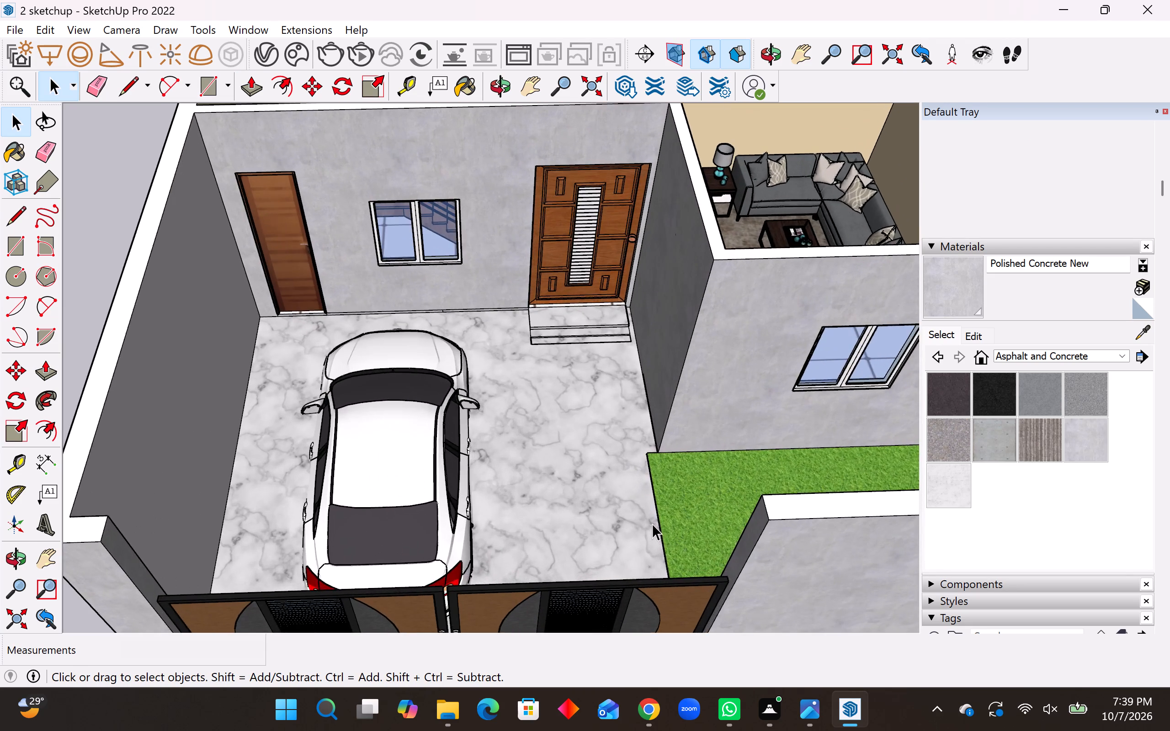
{"action": "middle_click_drag", "start_coordinate": [653, 522], "coordinate": [1139, 556]}
{"action": "scroll", "coordinate": [724, 294], "scroll_direction": "up", "scroll_amount": 9}
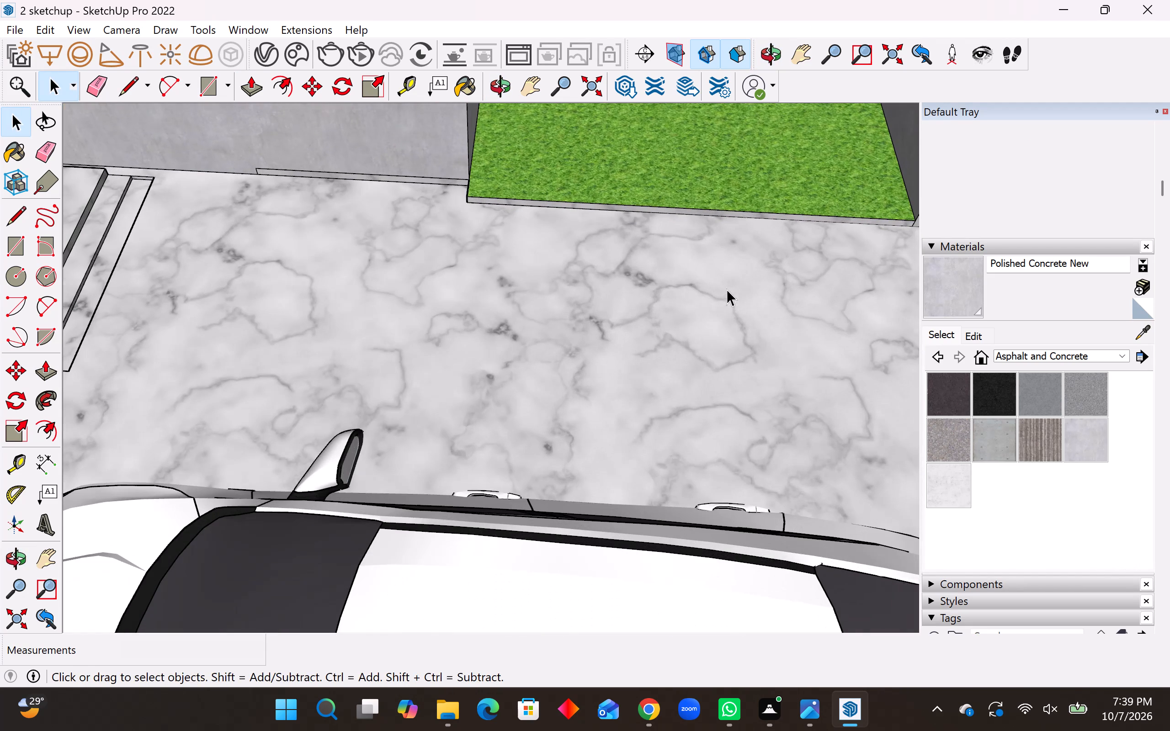
{"action": "left_click", "coordinate": [14, 242]}
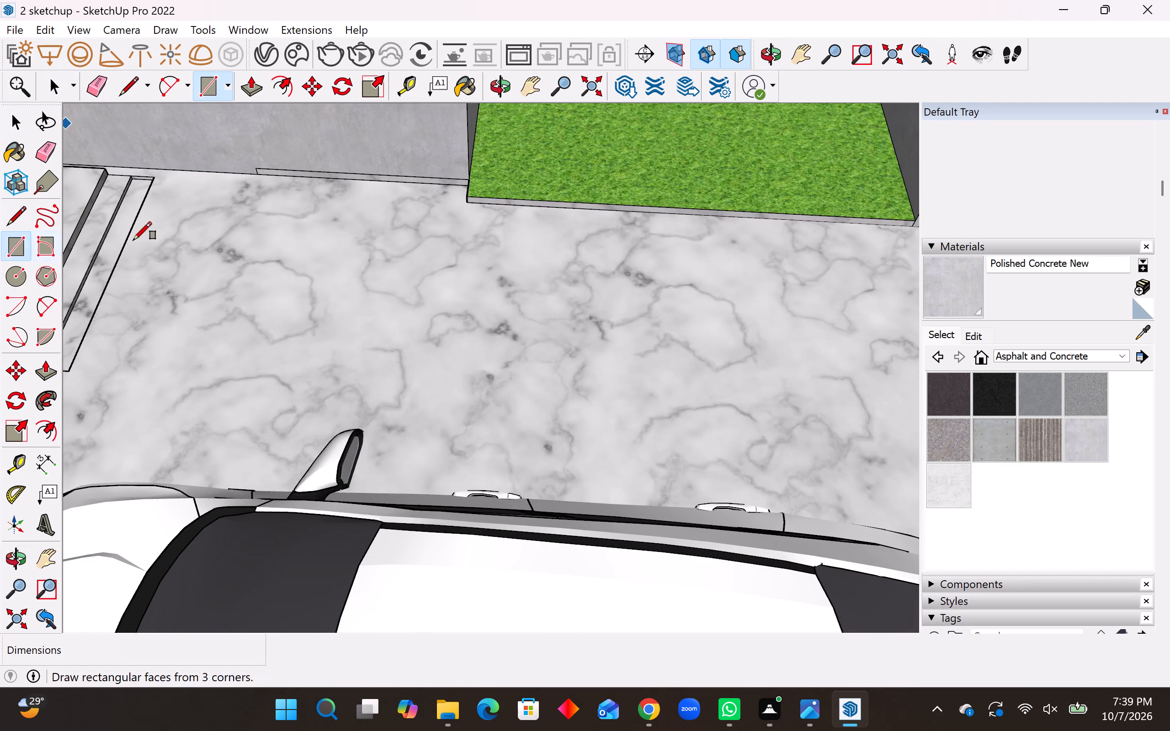
{"action": "scroll", "coordinate": [484, 238], "scroll_direction": "down", "scroll_amount": 6}
{"action": "scroll", "coordinate": [745, 223], "scroll_direction": "up", "scroll_amount": 7}
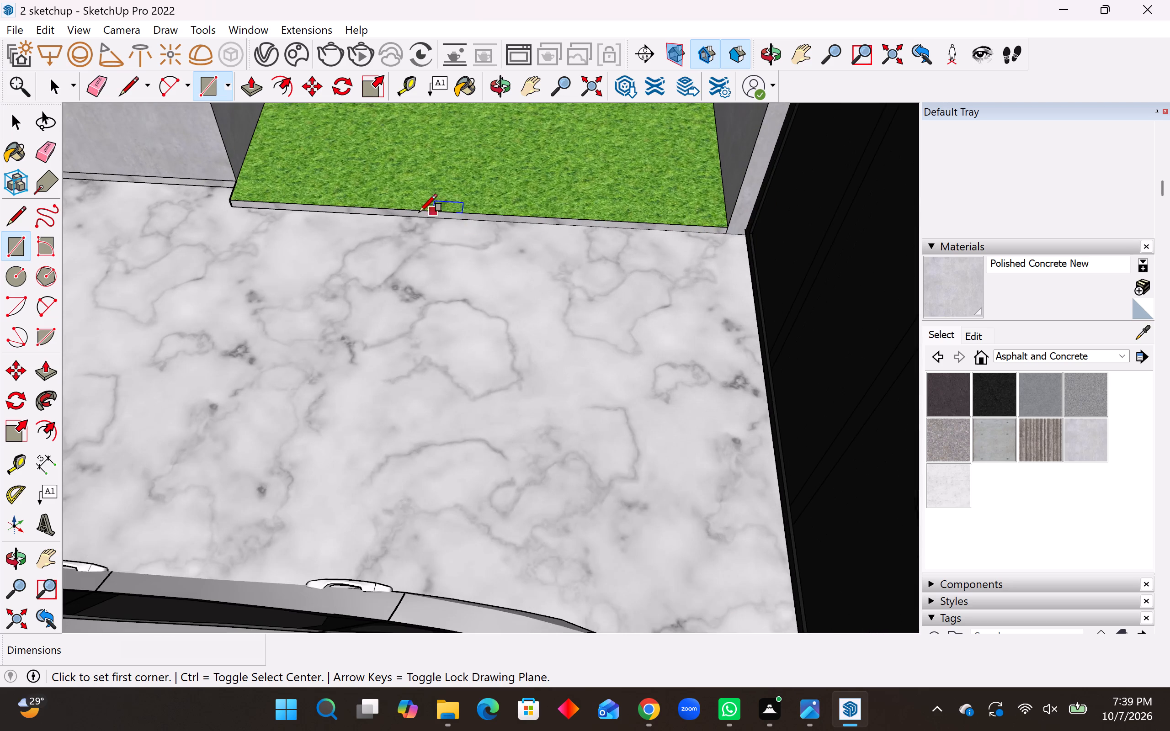
{"action": "left_click", "coordinate": [383, 219]}
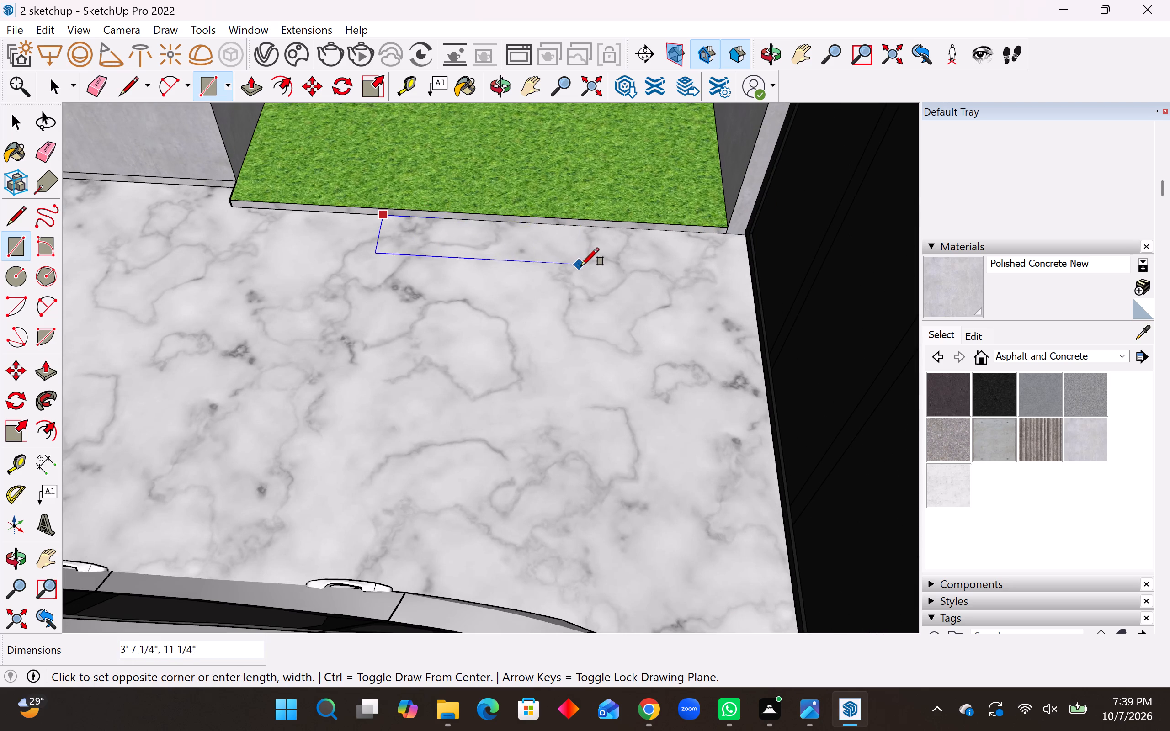
{"action": "left_click", "coordinate": [595, 266]}
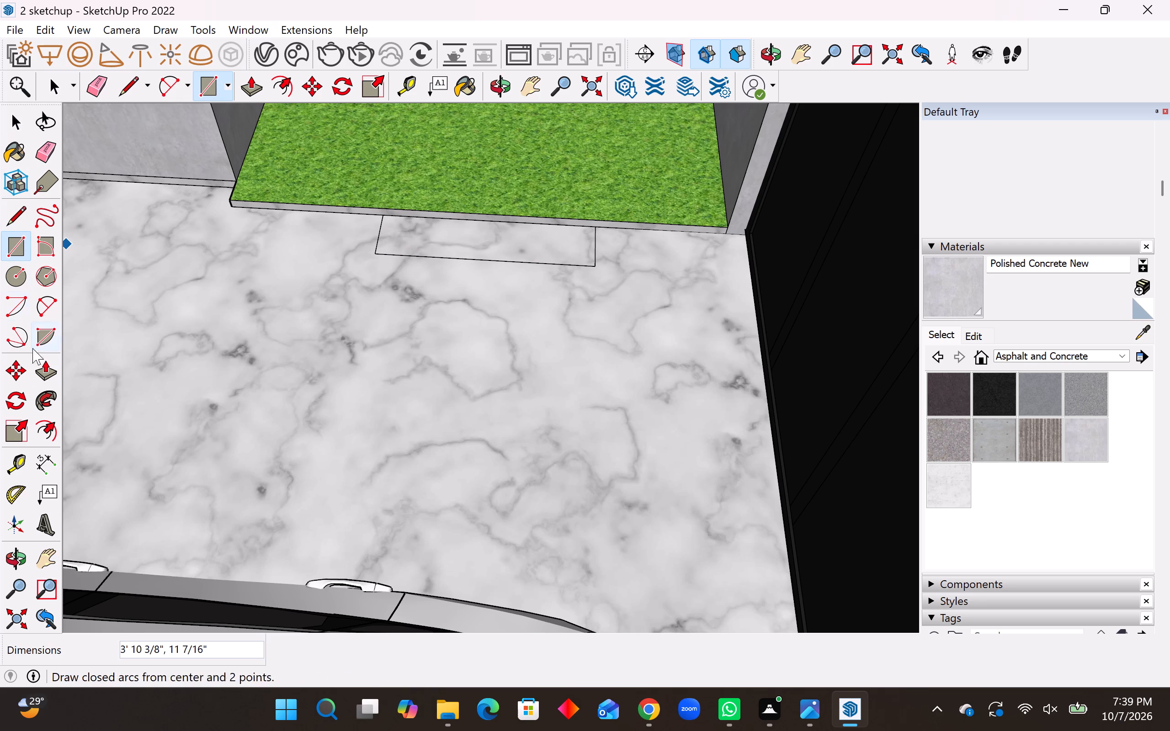
Extrude the rectangle beside the lawn up 2" to form a step.
{"action": "left_click", "coordinate": [46, 363]}
{"action": "left_click", "coordinate": [523, 224]}
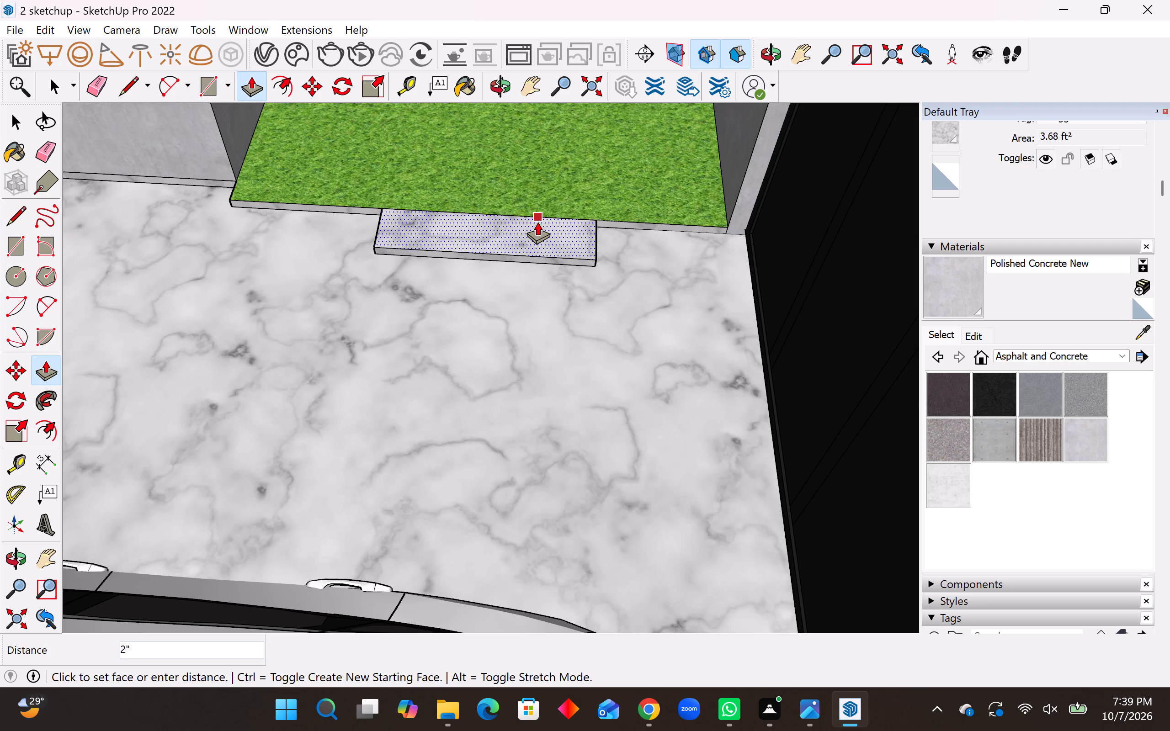
{"action": "type", "text": "2\""}
{"action": "key", "text": "Return"}
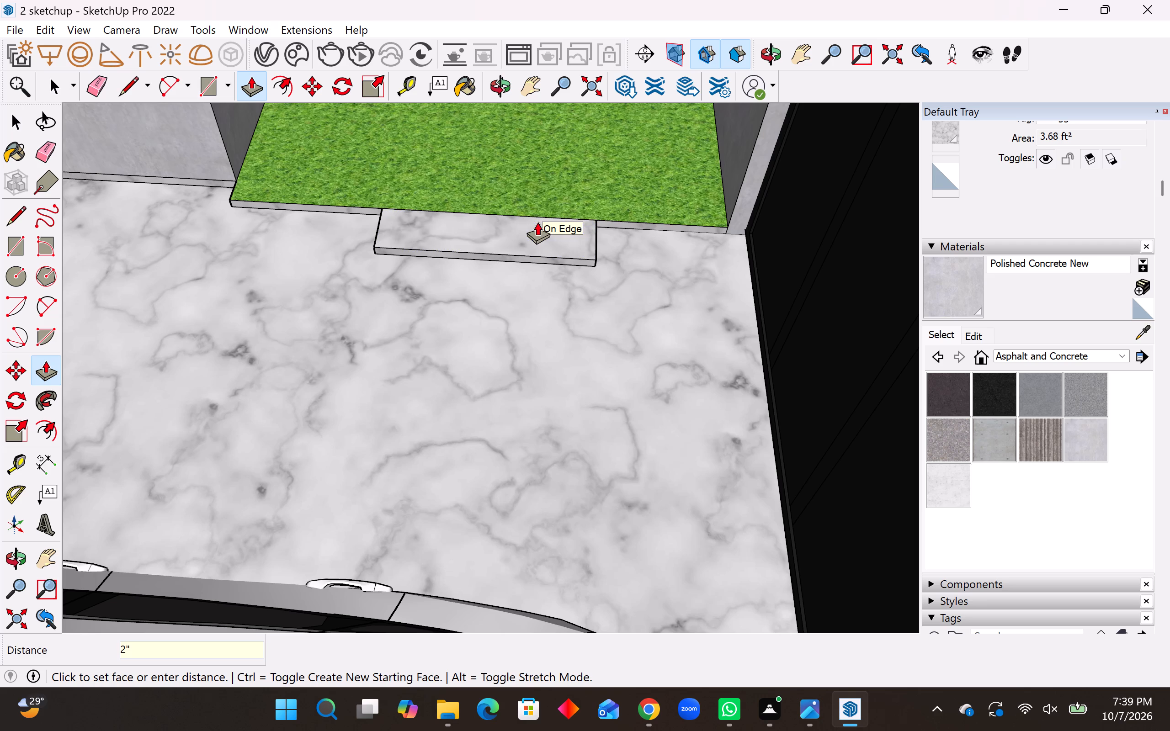
{"action": "middle_click_drag", "start_coordinate": [538, 166], "coordinate": [563, 110]}
{"action": "scroll", "coordinate": [512, 238], "scroll_direction": "up", "scroll_amount": 5}
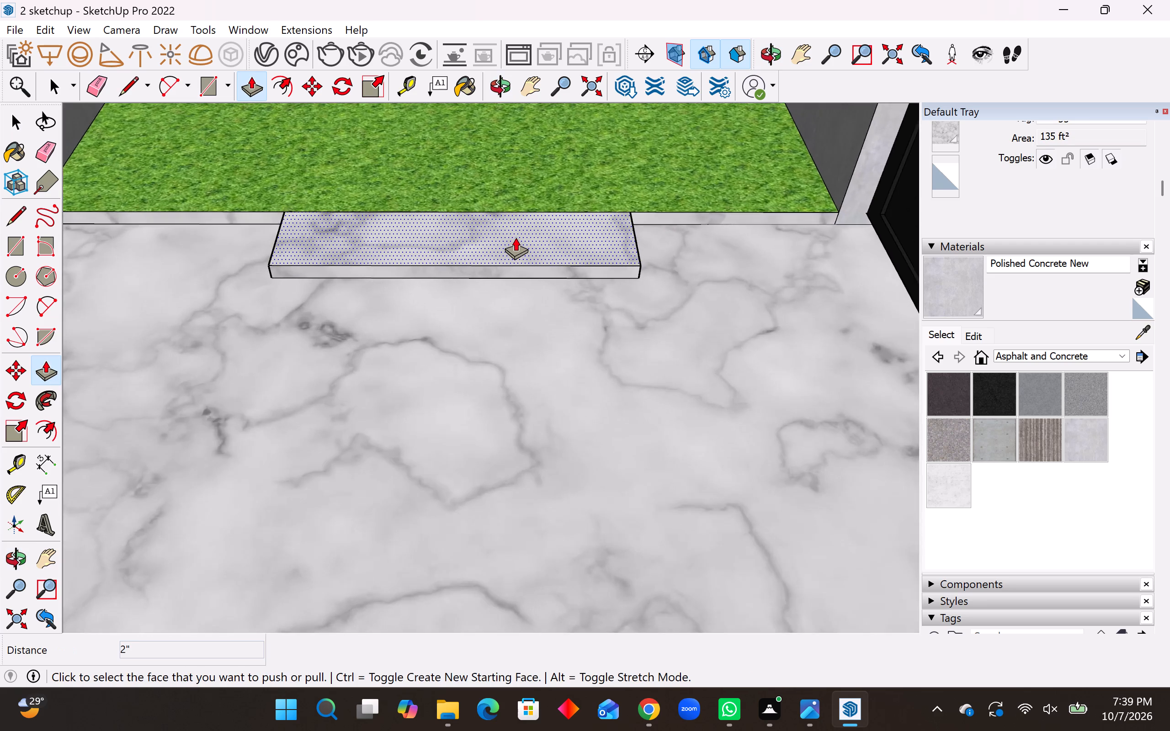
{"action": "scroll", "coordinate": [516, 237], "scroll_direction": "up", "scroll_amount": 3}
{"action": "key", "text": "space"}
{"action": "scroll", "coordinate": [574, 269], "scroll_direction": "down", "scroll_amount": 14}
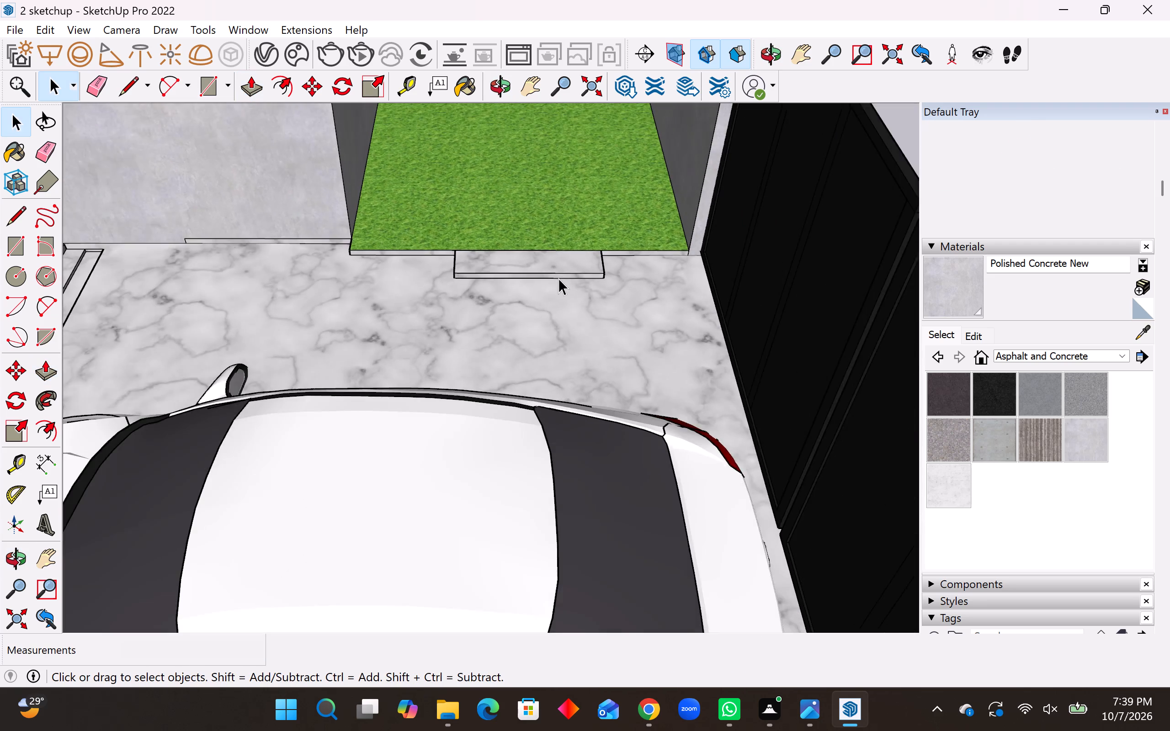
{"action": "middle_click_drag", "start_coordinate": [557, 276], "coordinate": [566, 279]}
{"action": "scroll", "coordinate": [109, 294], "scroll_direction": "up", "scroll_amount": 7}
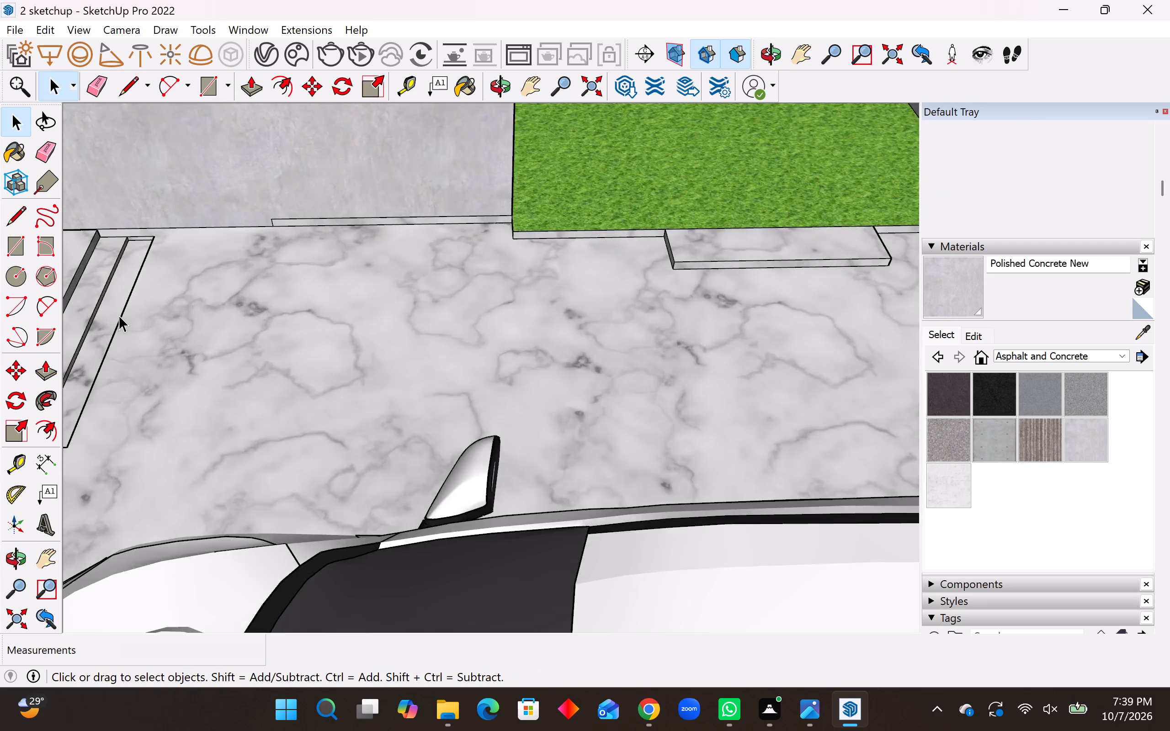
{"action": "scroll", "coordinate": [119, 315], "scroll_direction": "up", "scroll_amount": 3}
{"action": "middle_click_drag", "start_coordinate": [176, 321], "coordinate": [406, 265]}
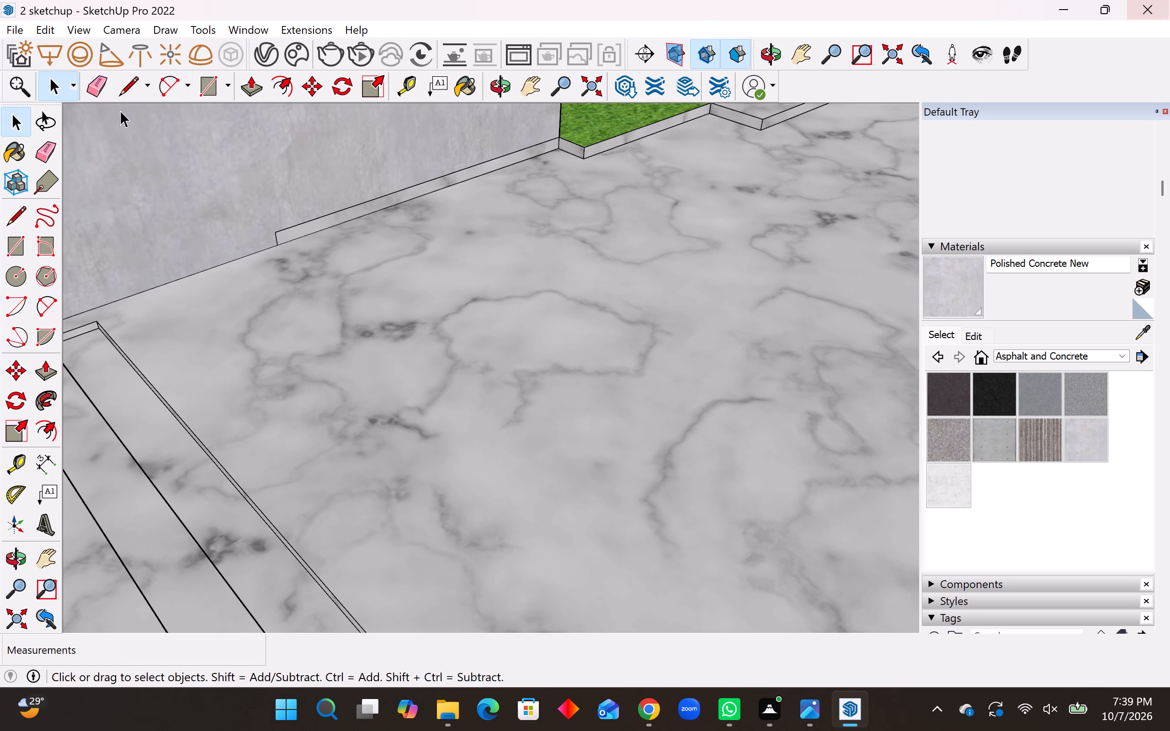
Lower the marble car porch floor 1" to match the level of the outermost entrance step.
{"action": "left_click", "coordinate": [53, 366]}
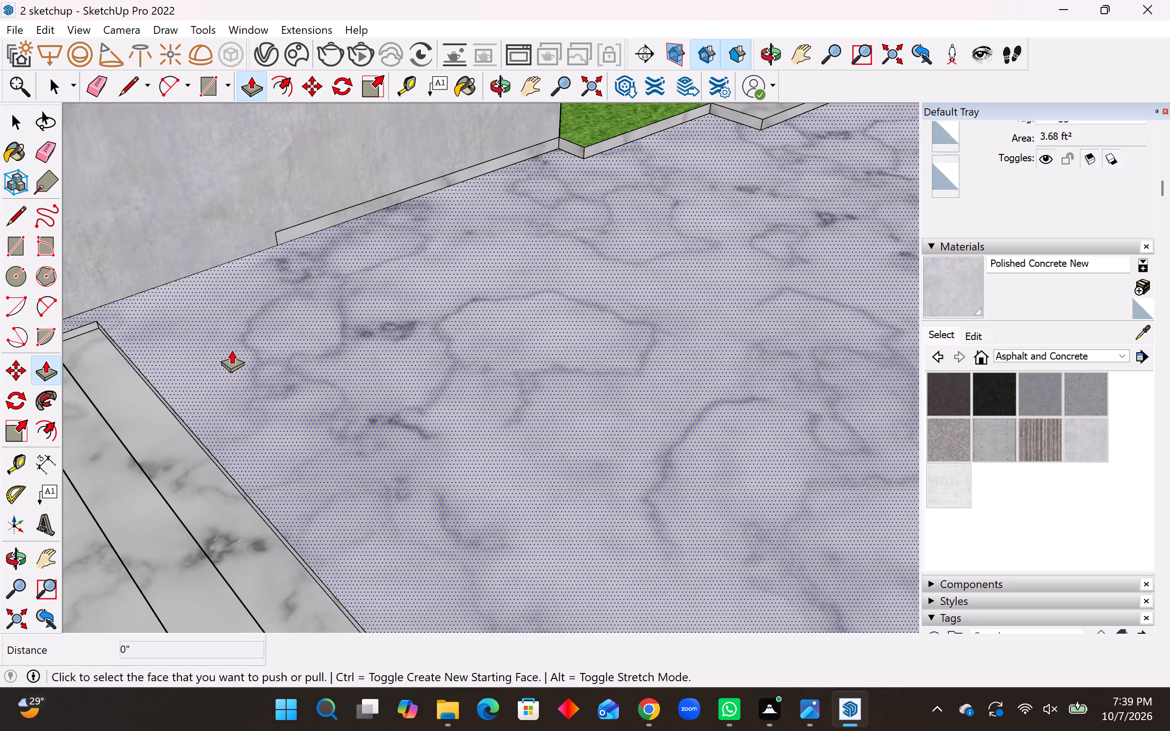
{"action": "left_click", "coordinate": [232, 350]}
{"action": "left_click", "coordinate": [180, 433]}
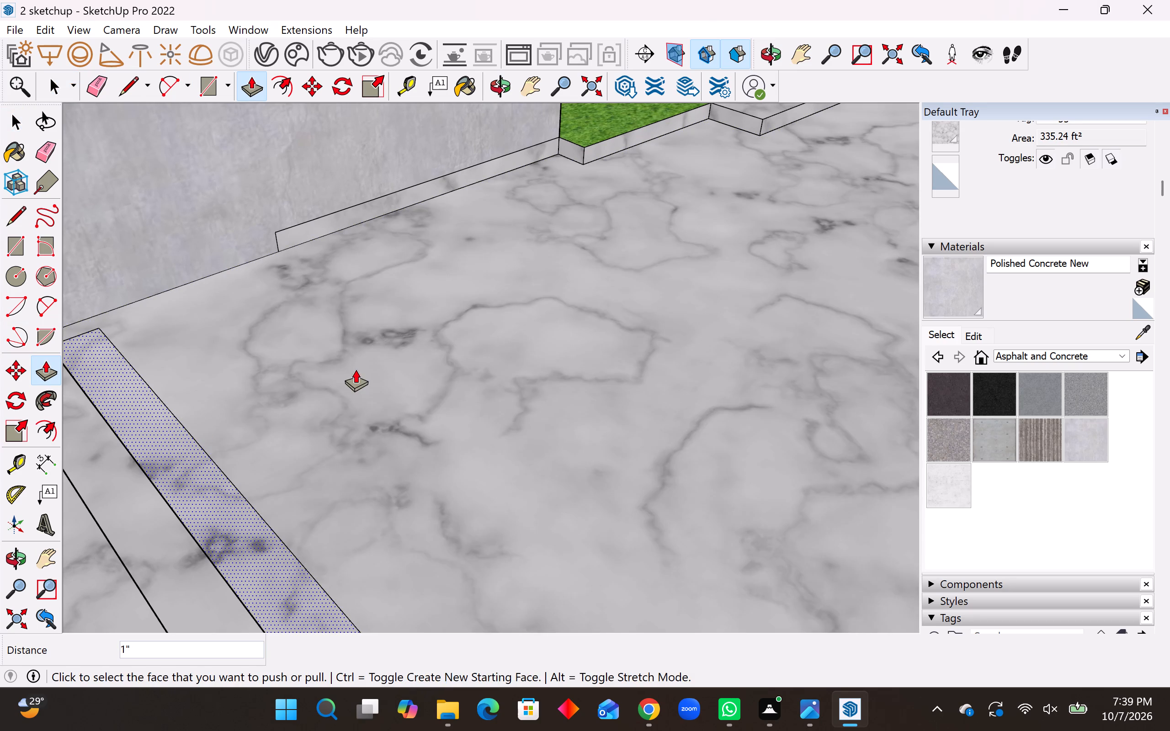
{"action": "key", "text": "space"}
Examine the lowered porch floor, entrance steps, parked car and gate from several angles.
{"action": "scroll", "coordinate": [327, 361], "scroll_direction": "down", "scroll_amount": 5}
{"action": "middle_click_drag", "start_coordinate": [409, 289], "coordinate": [353, 432]}
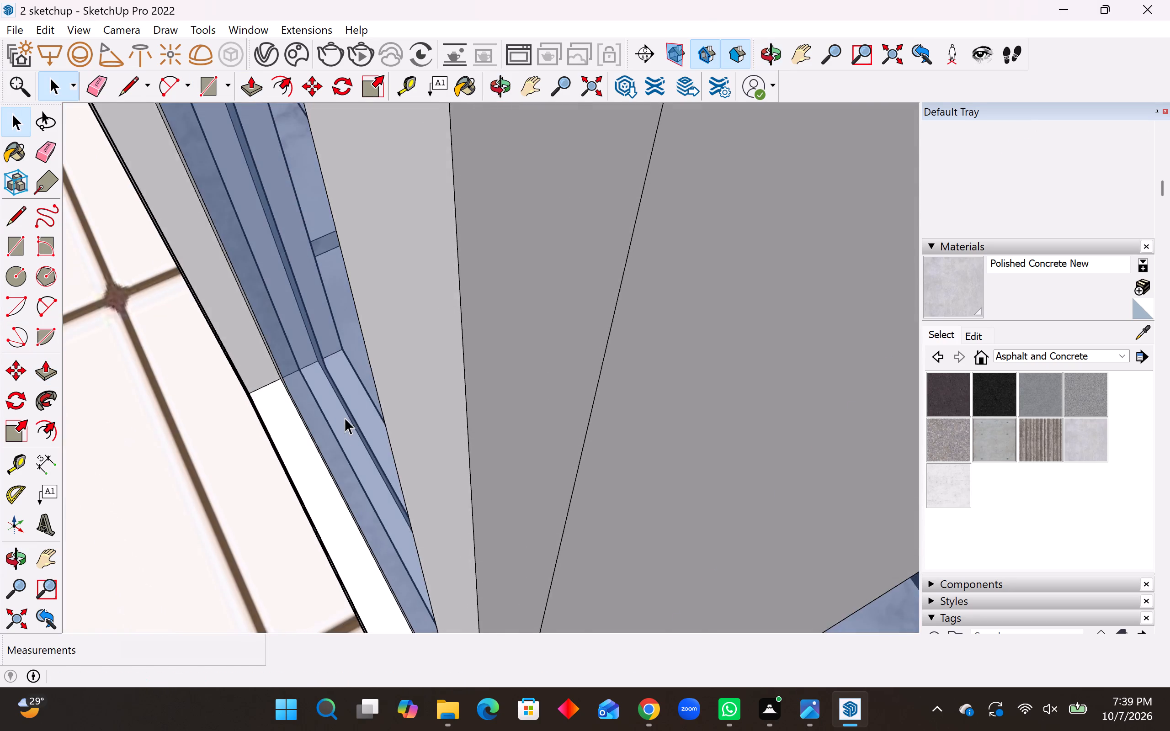
{"action": "scroll", "coordinate": [345, 418], "scroll_direction": "down", "scroll_amount": 20}
{"action": "scroll", "coordinate": [345, 418], "scroll_direction": "down", "scroll_amount": 20}
{"action": "scroll", "coordinate": [345, 418], "scroll_direction": "down", "scroll_amount": 4}
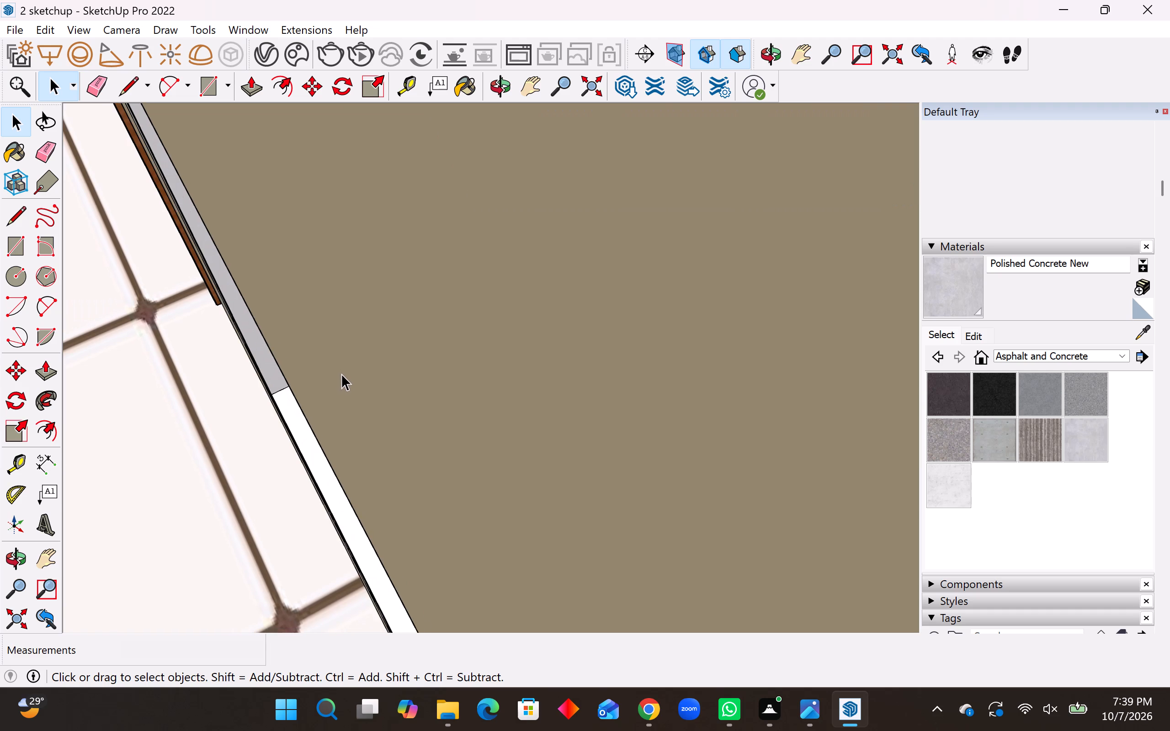
{"action": "scroll", "coordinate": [341, 374], "scroll_direction": "down", "scroll_amount": 20}
{"action": "scroll", "coordinate": [341, 374], "scroll_direction": "down", "scroll_amount": 20}
{"action": "scroll", "coordinate": [341, 374], "scroll_direction": "down", "scroll_amount": 4}
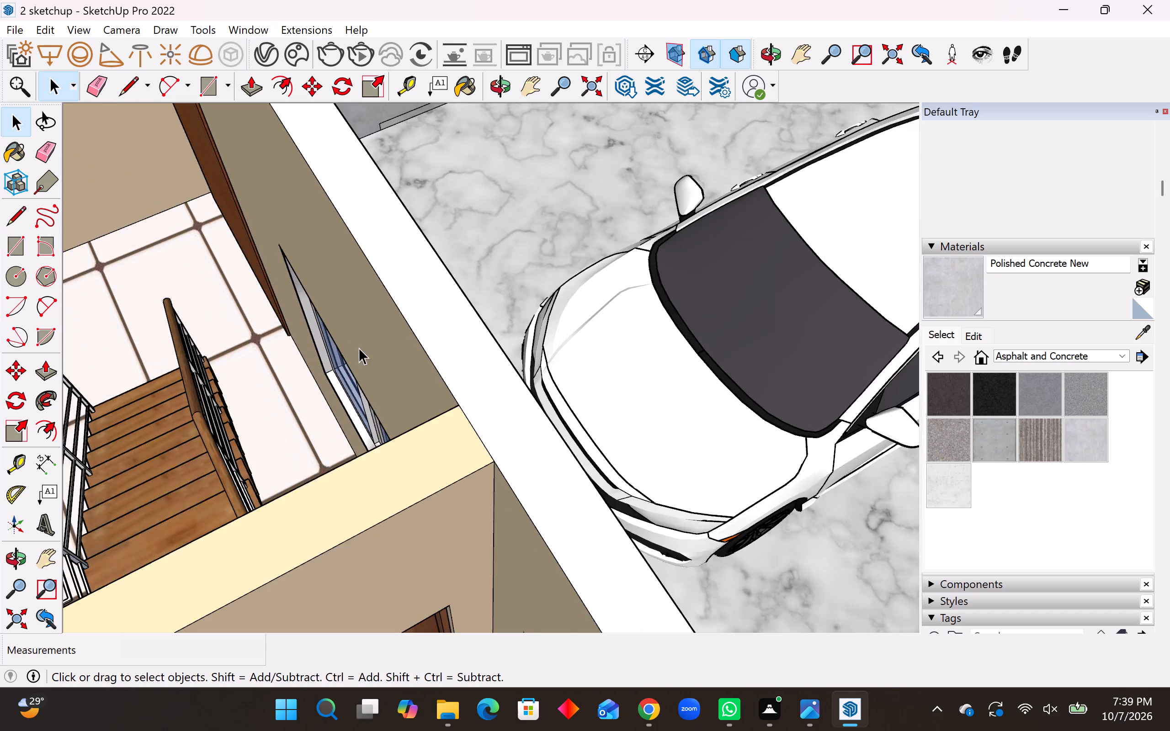
{"action": "scroll", "coordinate": [359, 348], "scroll_direction": "down", "scroll_amount": 13}
{"action": "middle_click_drag", "start_coordinate": [580, 130], "coordinate": [433, 138]}
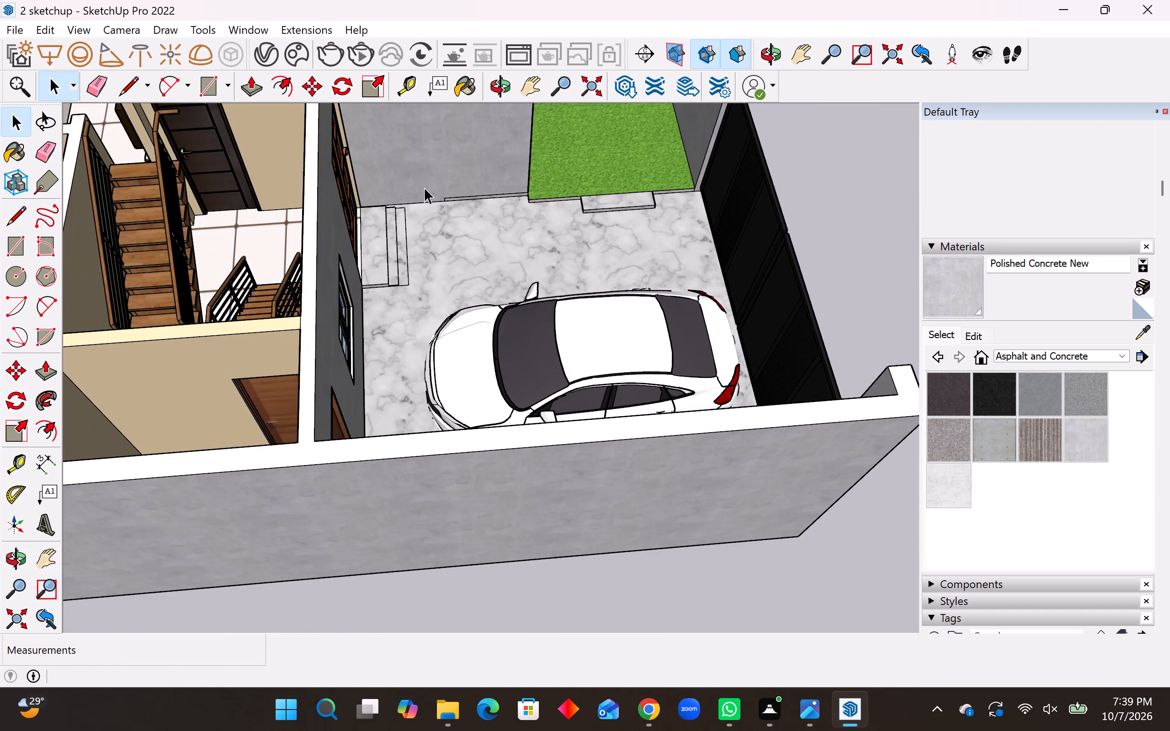
{"action": "scroll", "coordinate": [430, 199], "scroll_direction": "up", "scroll_amount": 10}
{"action": "scroll", "coordinate": [425, 242], "scroll_direction": "up", "scroll_amount": 5}
{"action": "middle_click_drag", "start_coordinate": [425, 250], "coordinate": [367, 183]}
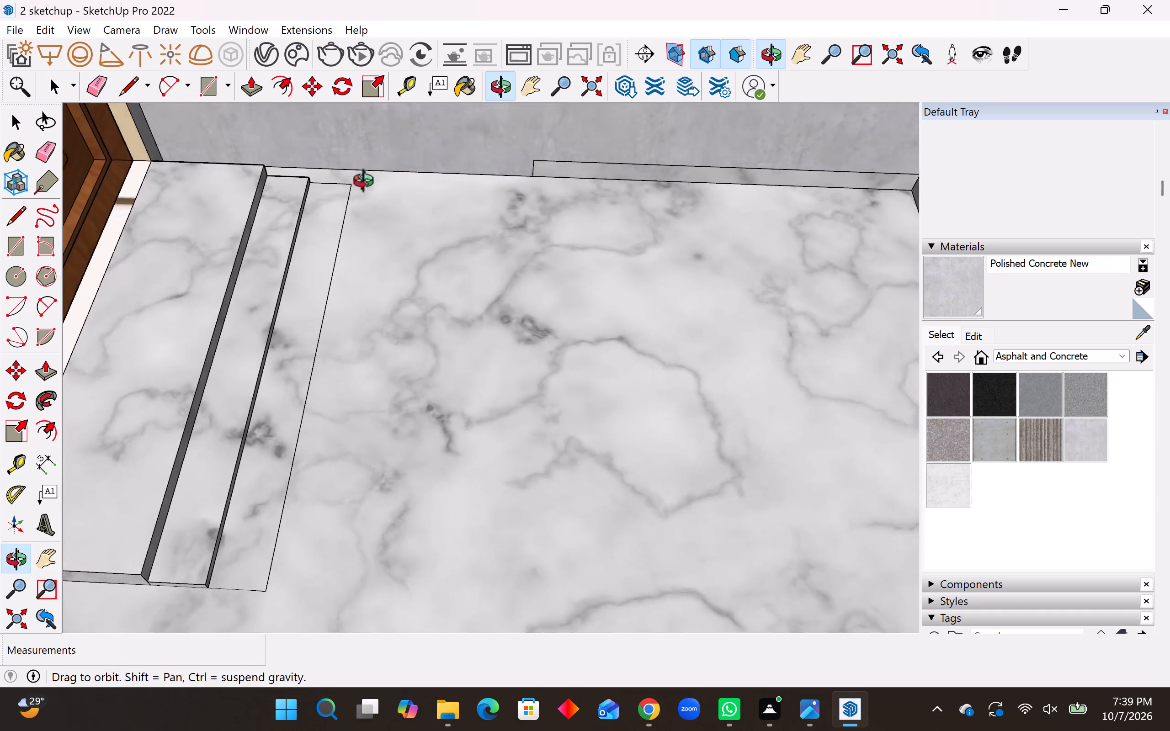
{"action": "middle_click_drag", "start_coordinate": [367, 183], "coordinate": [385, 111]}
{"action": "scroll", "coordinate": [436, 133], "scroll_direction": "down", "scroll_amount": 10}
{"action": "middle_click_drag", "start_coordinate": [434, 134], "coordinate": [394, 281]}
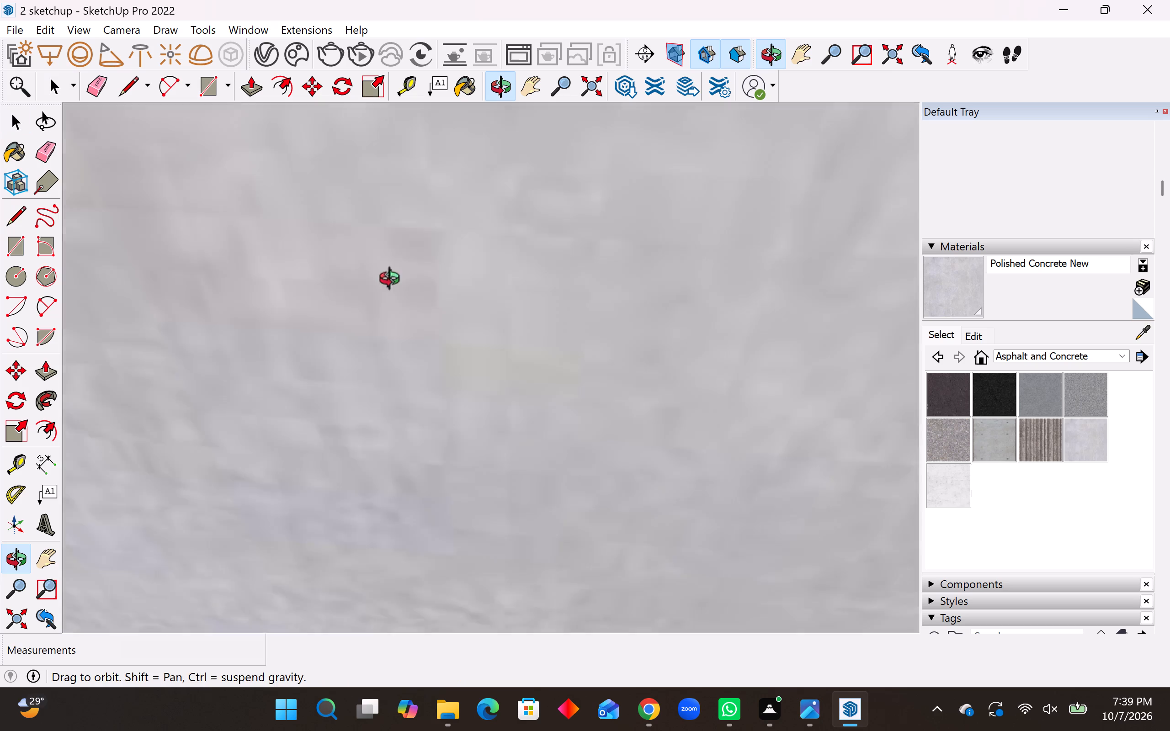
{"action": "middle_click_drag", "start_coordinate": [394, 281], "coordinate": [393, 286]}
{"action": "scroll", "coordinate": [422, 325], "scroll_direction": "down", "scroll_amount": 20}
{"action": "scroll", "coordinate": [422, 325], "scroll_direction": "down", "scroll_amount": 9}
{"action": "middle_click_drag", "start_coordinate": [617, 502], "coordinate": [611, 506]}
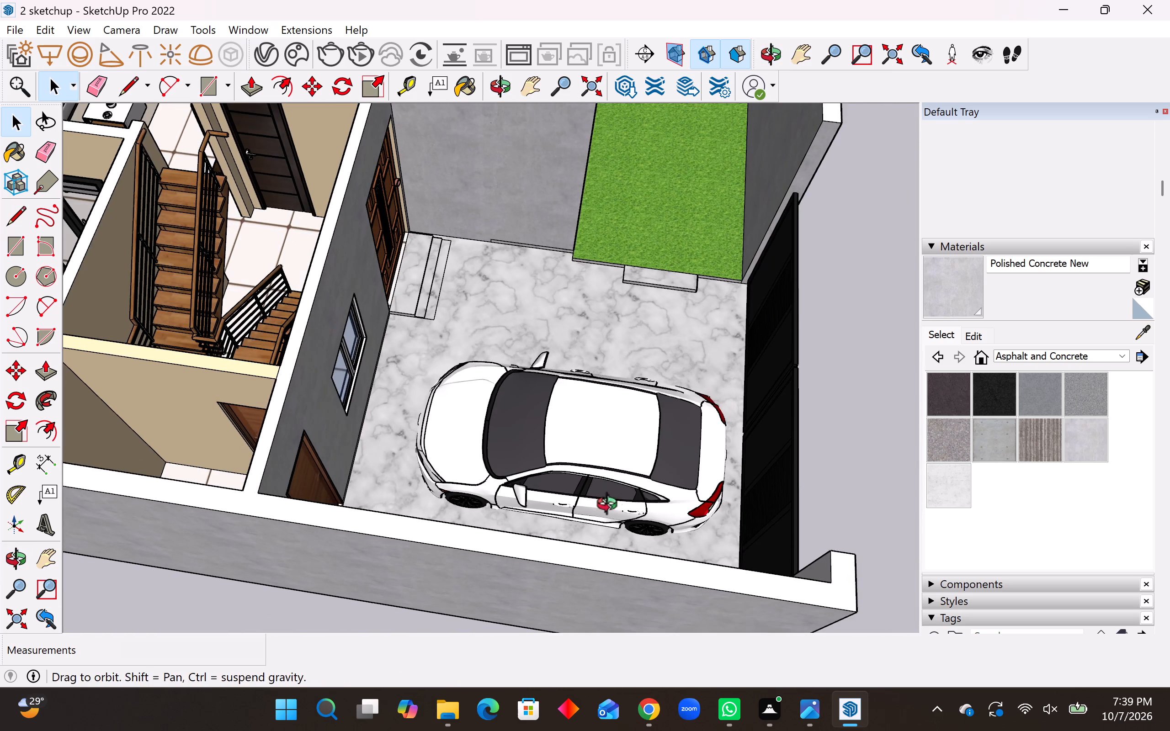
{"action": "middle_click_drag", "start_coordinate": [611, 506], "coordinate": [526, 484]}
{"action": "scroll", "coordinate": [645, 573], "scroll_direction": "down", "scroll_amount": 1}
{"action": "scroll", "coordinate": [664, 604], "scroll_direction": "up", "scroll_amount": 20}
{"action": "scroll", "coordinate": [664, 604], "scroll_direction": "up", "scroll_amount": 1}
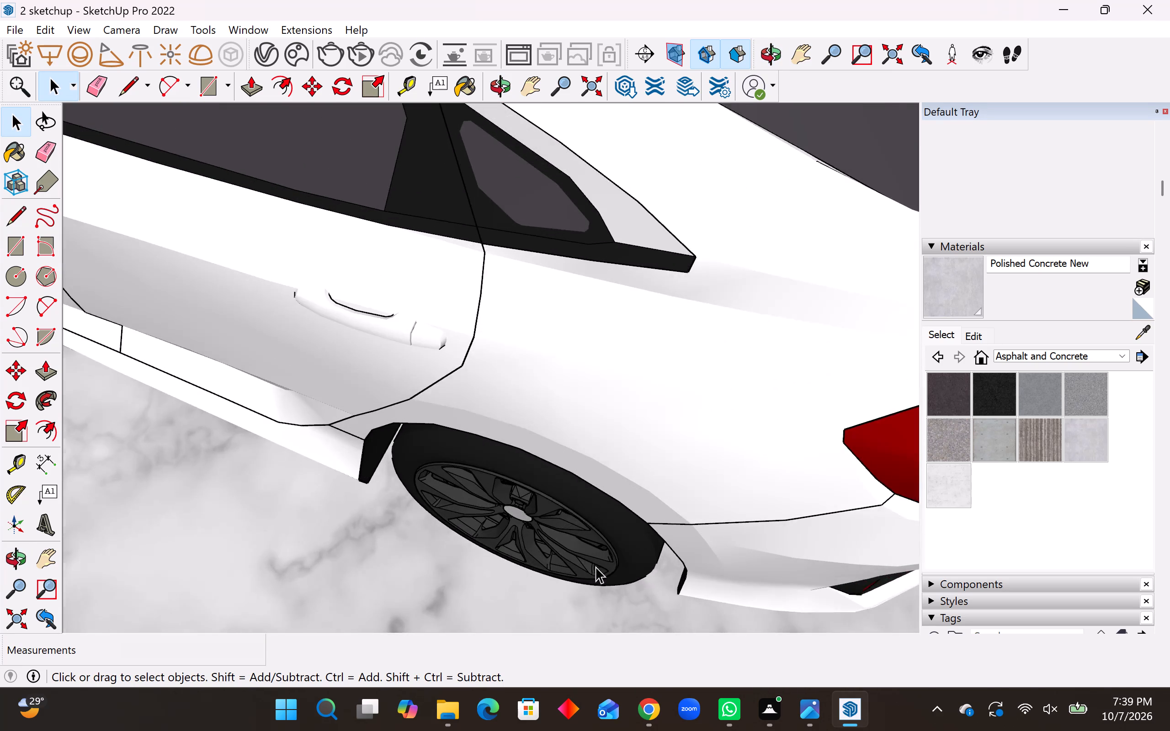
{"action": "scroll", "coordinate": [596, 567], "scroll_direction": "up", "scroll_amount": 1}
{"action": "middle_click_drag", "start_coordinate": [596, 563], "coordinate": [488, 351]}
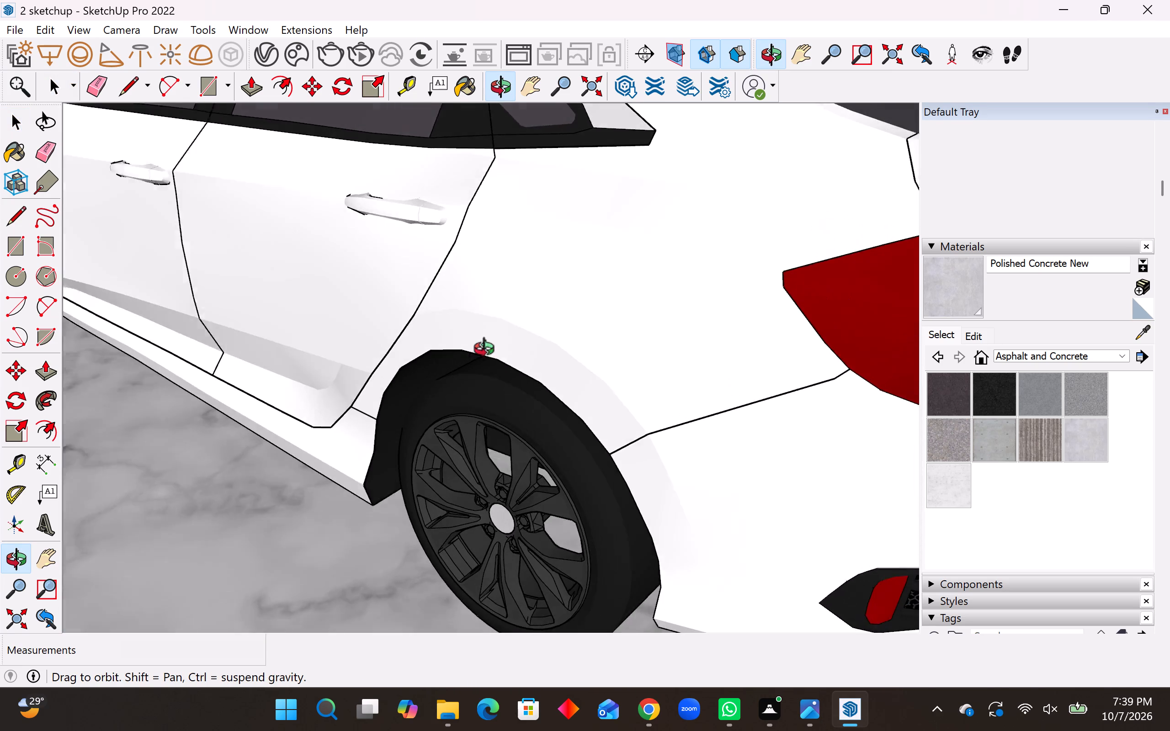
{"action": "middle_click_drag", "start_coordinate": [488, 351], "coordinate": [476, 248]}
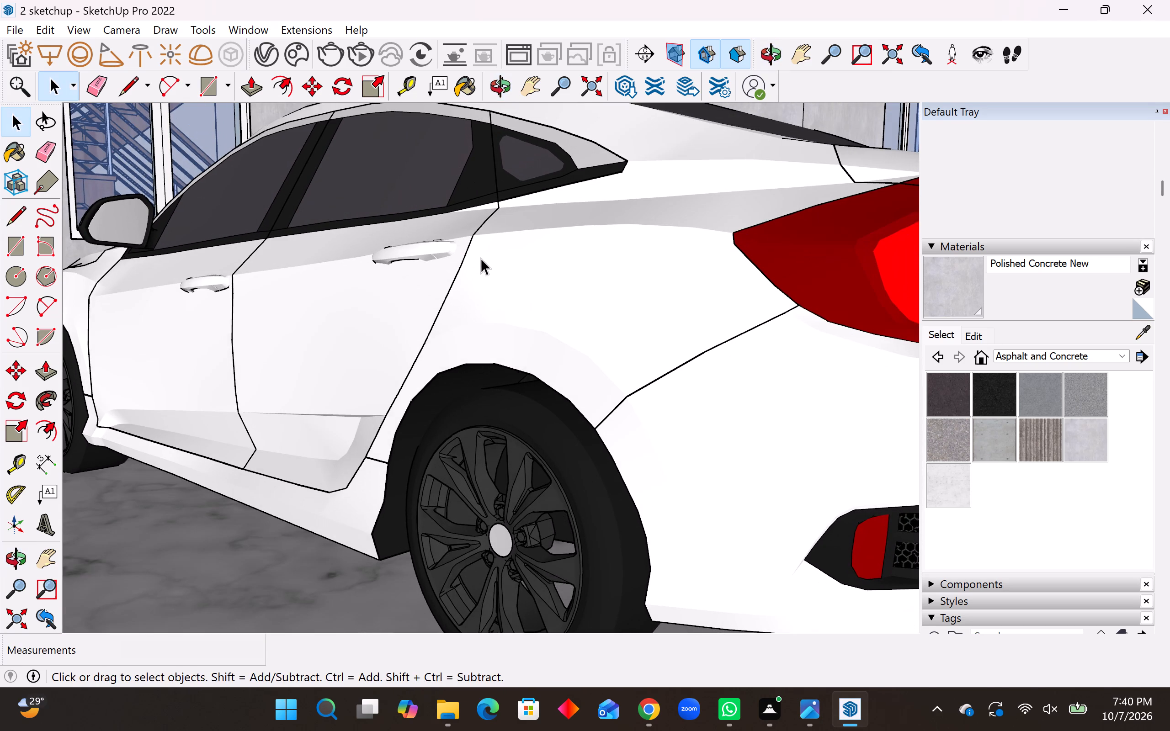
{"action": "scroll", "coordinate": [495, 287], "scroll_direction": "down", "scroll_amount": 2}
{"action": "middle_click_drag", "start_coordinate": [492, 294], "coordinate": [417, 526]}
{"action": "scroll", "coordinate": [411, 506], "scroll_direction": "down", "scroll_amount": 15}
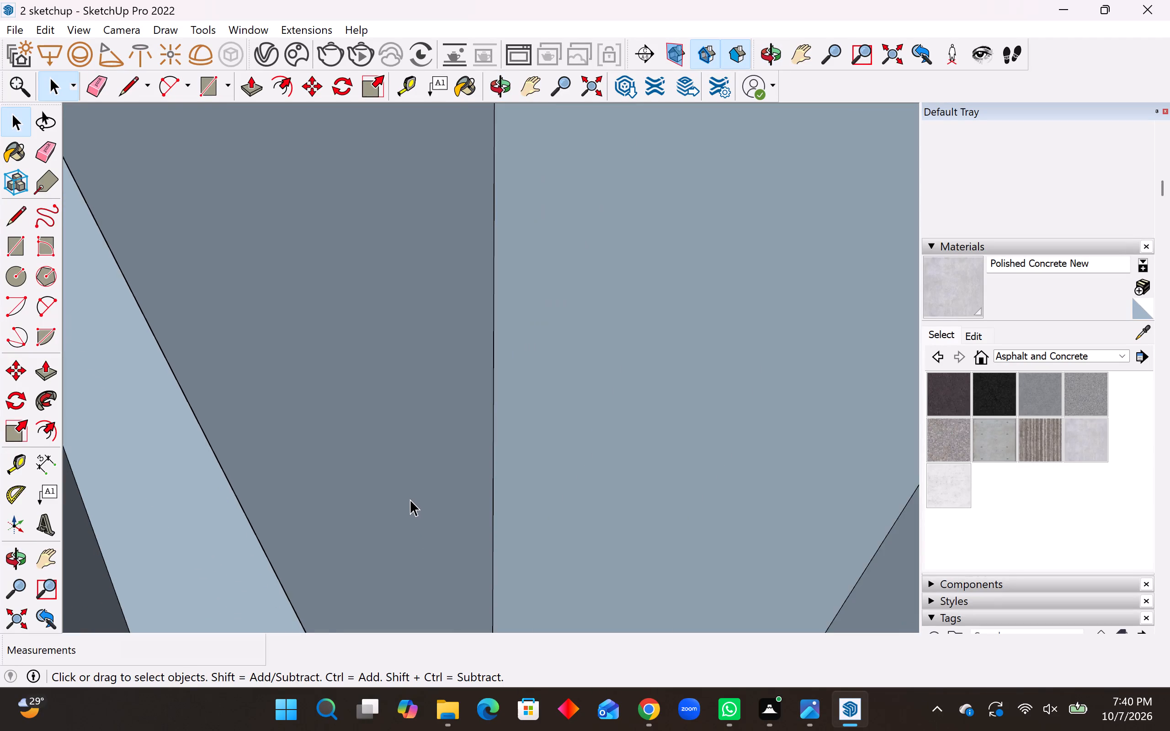
{"action": "scroll", "coordinate": [410, 499], "scroll_direction": "down", "scroll_amount": 20}
{"action": "scroll", "coordinate": [410, 499], "scroll_direction": "down", "scroll_amount": 20}
{"action": "scroll", "coordinate": [410, 499], "scroll_direction": "down", "scroll_amount": 7}
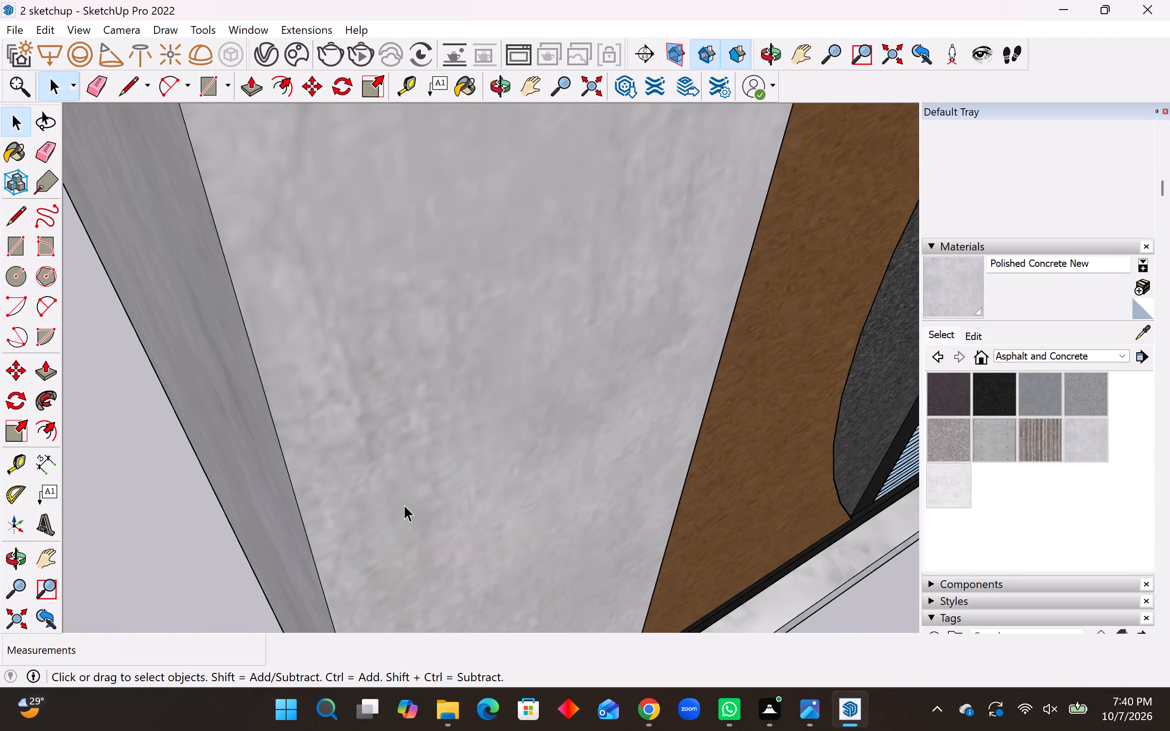
{"action": "scroll", "coordinate": [404, 505], "scroll_direction": "down", "scroll_amount": 20}
{"action": "scroll", "coordinate": [404, 505], "scroll_direction": "down", "scroll_amount": 4}
{"action": "middle_click_drag", "start_coordinate": [419, 395], "coordinate": [363, 427]}
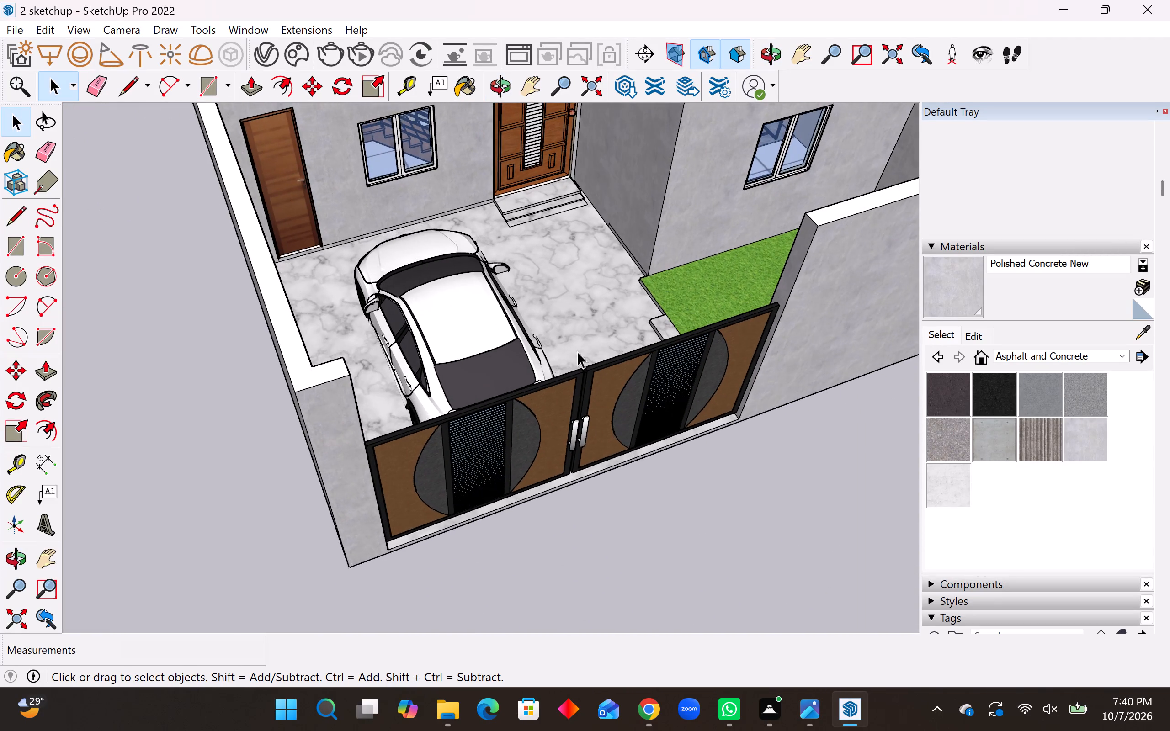
Lower the top face of the step beside the lawn by 2".
{"action": "scroll", "coordinate": [788, 302], "scroll_direction": "up", "scroll_amount": 10}
{"action": "middle_click_drag", "start_coordinate": [649, 313], "coordinate": [819, 370]}
{"action": "scroll", "coordinate": [679, 359], "scroll_direction": "up", "scroll_amount": 4}
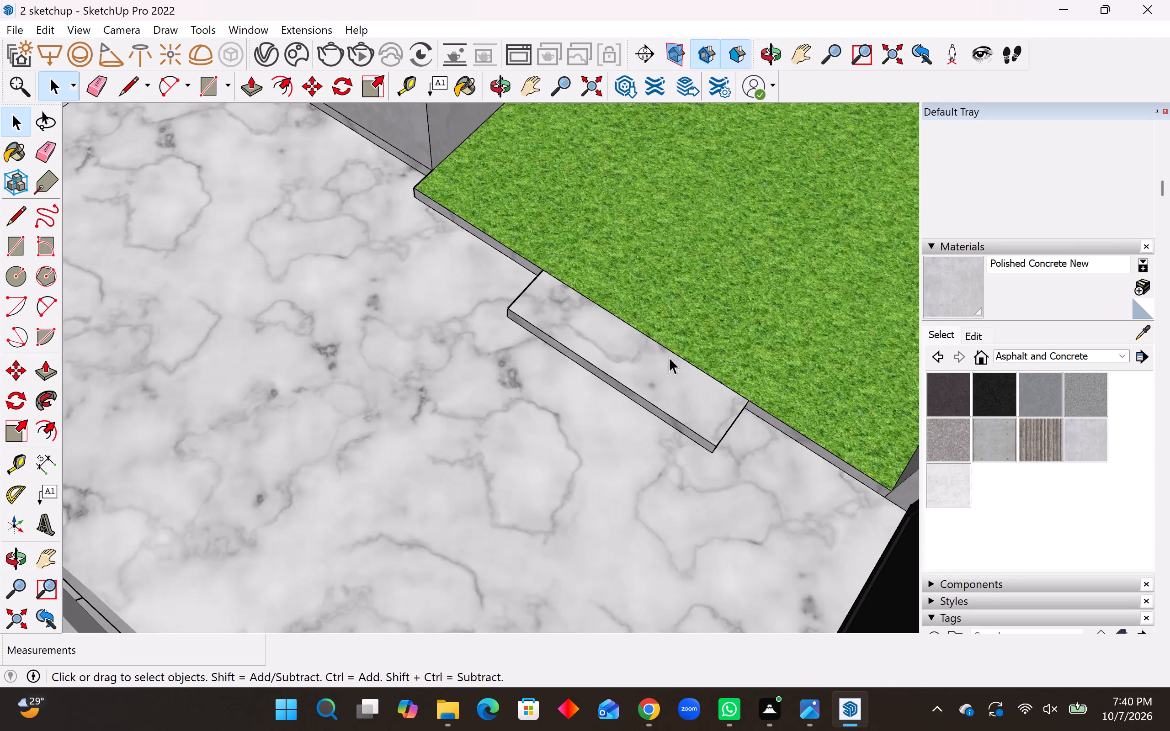
{"action": "middle_click_drag", "start_coordinate": [541, 304], "coordinate": [697, 201]}
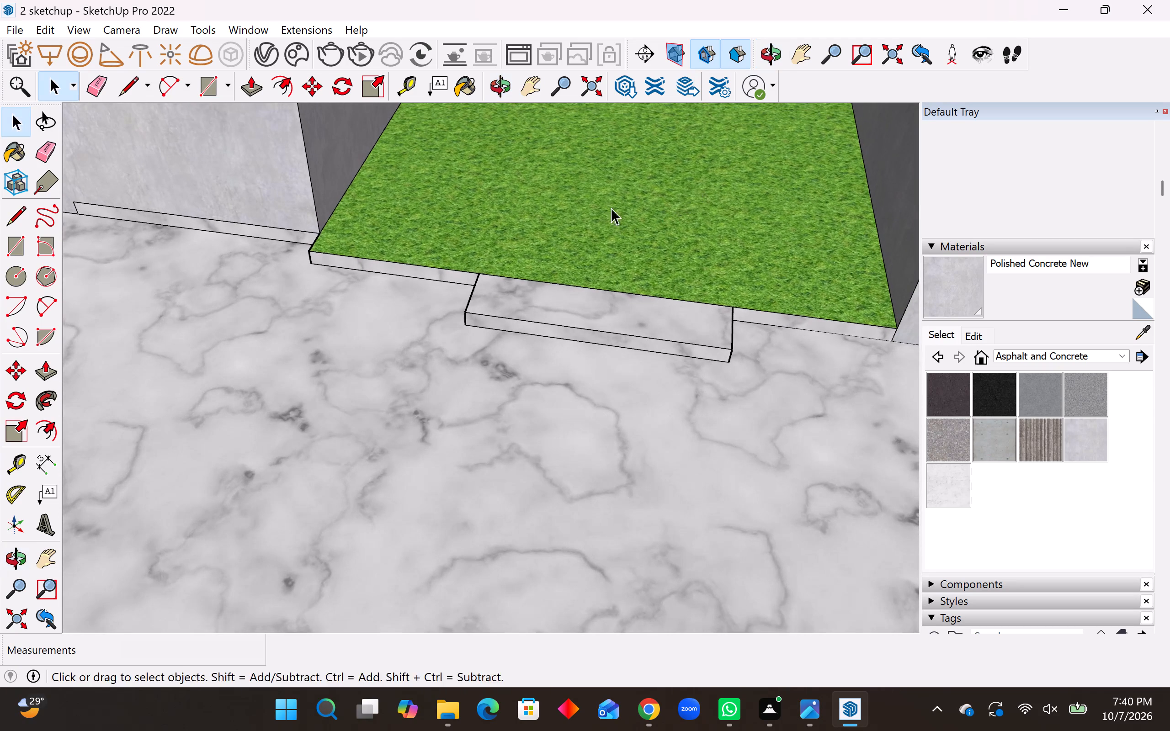
{"action": "left_click", "coordinate": [49, 372]}
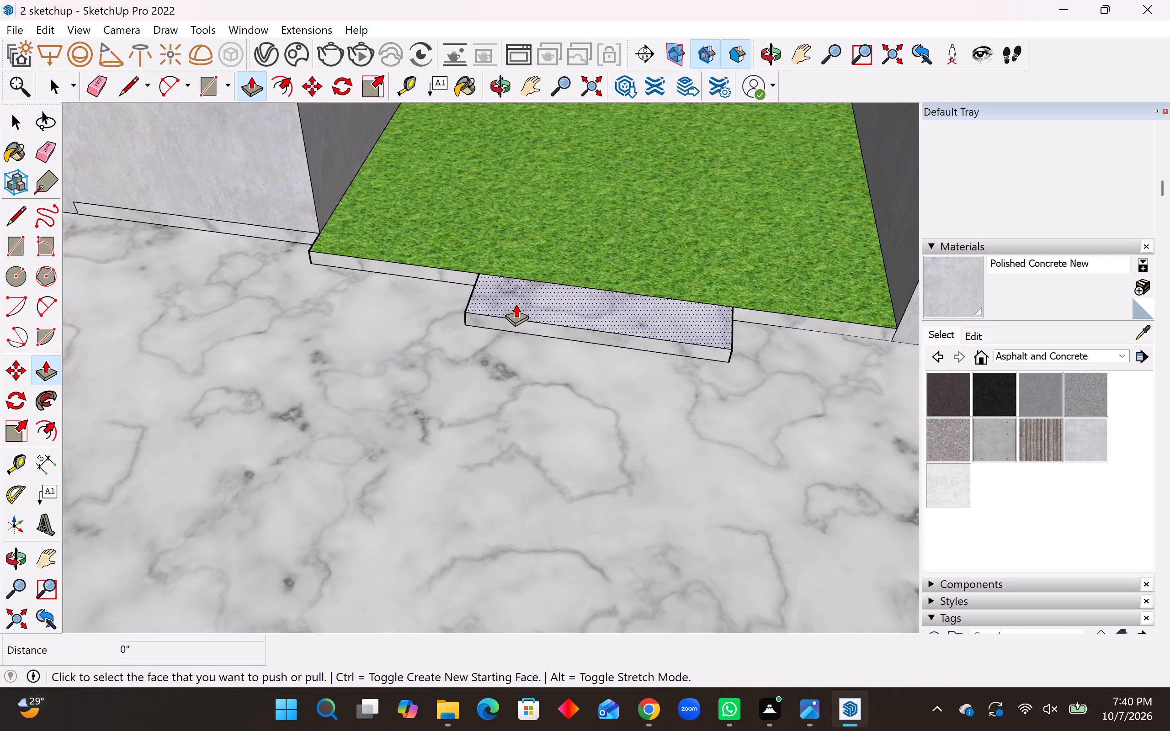
{"action": "left_click", "coordinate": [516, 304]}
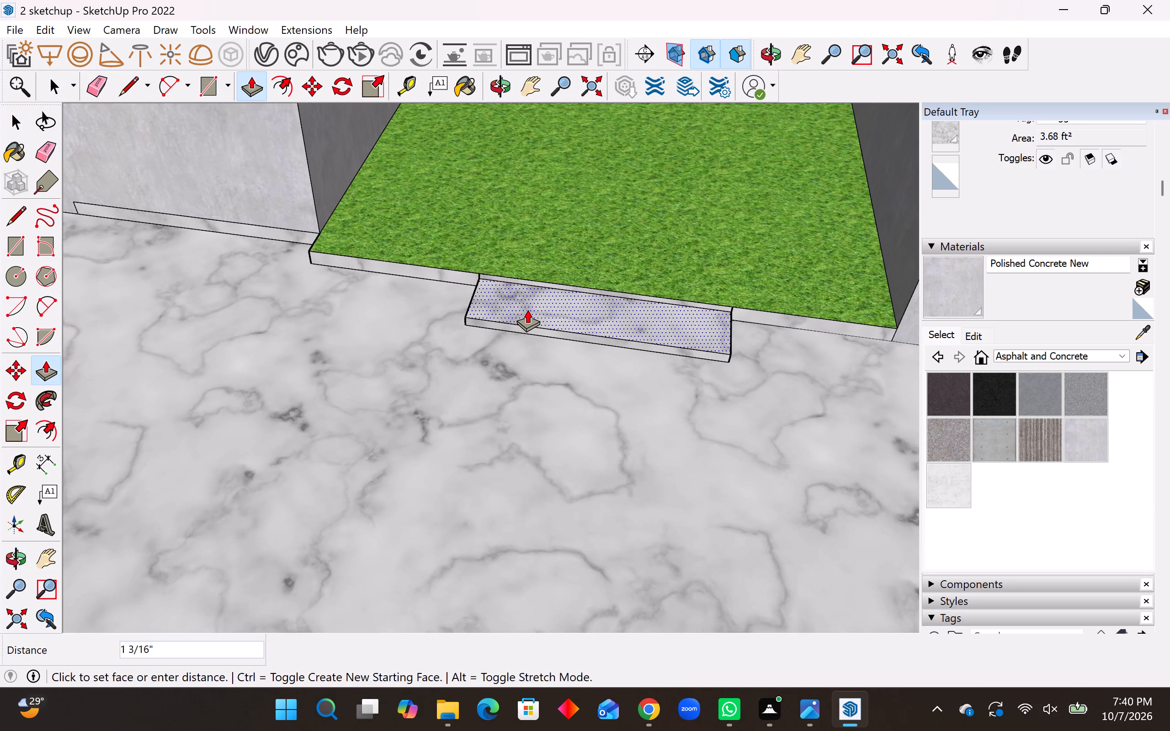
{"action": "key", "text": "2"}
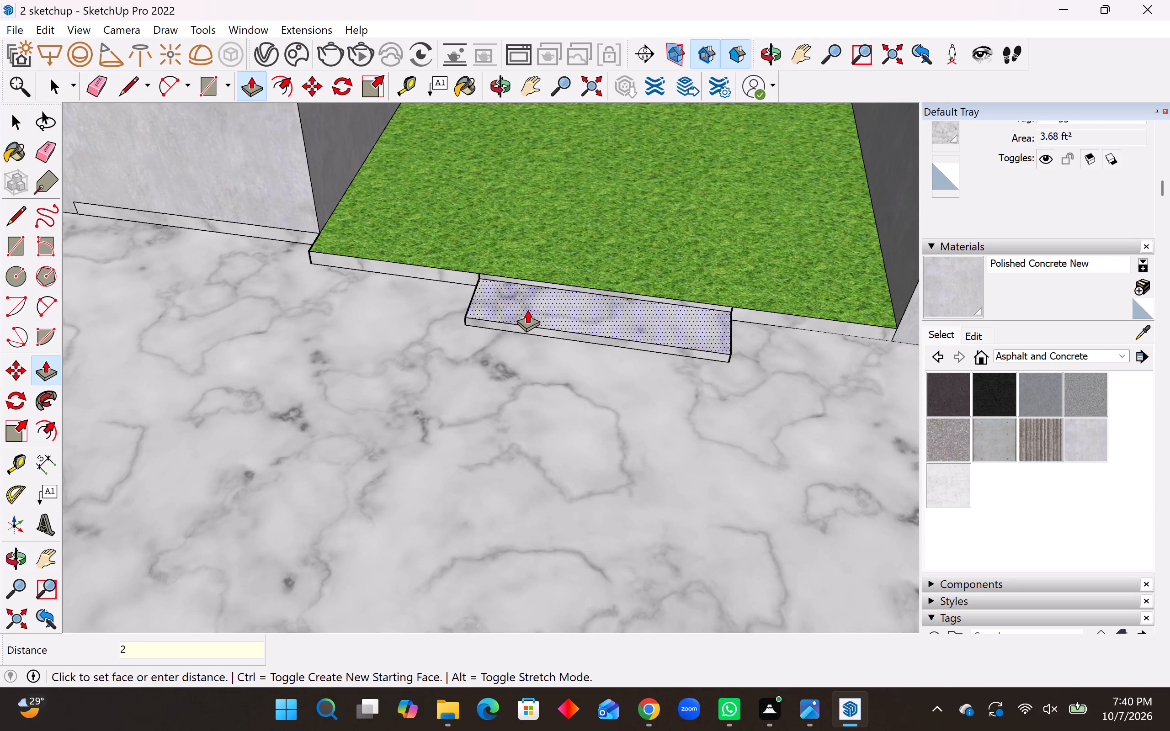
{"action": "key", "text": "shift+quotedbl"}
{"action": "key", "text": "Return"}
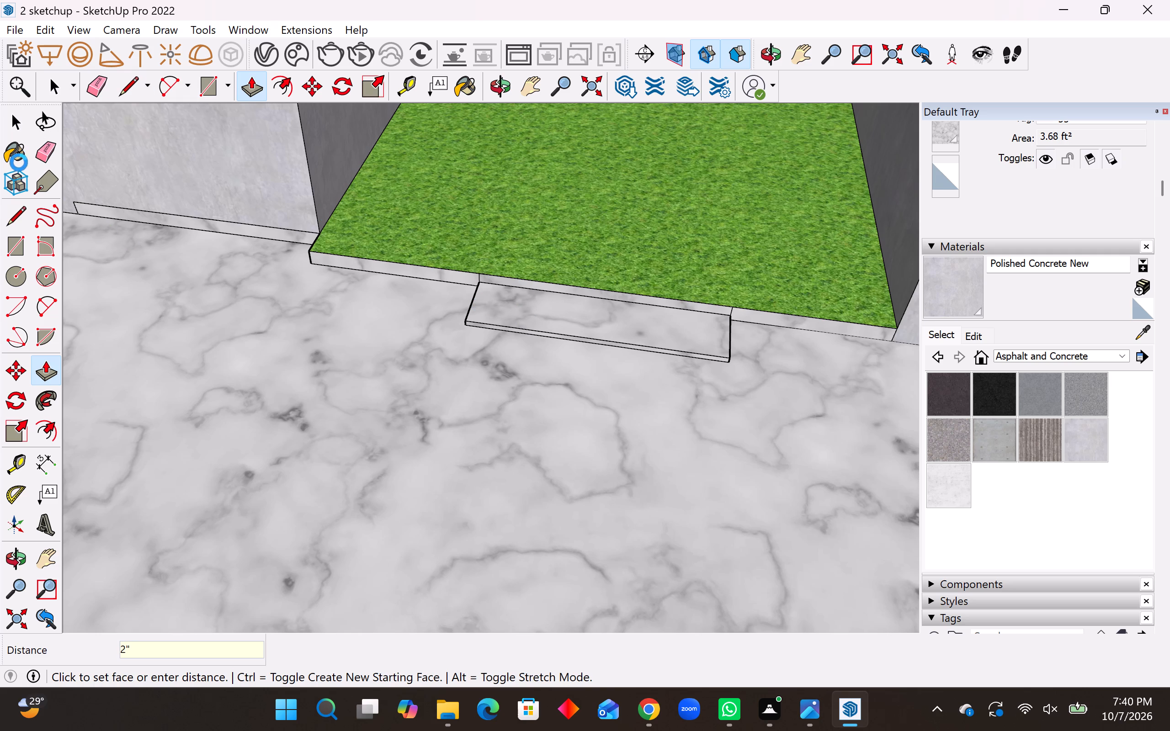
Erase the leftover strip outline along the base of the concrete wall between the entrance steps and the lawn.
{"action": "left_click", "coordinate": [53, 155]}
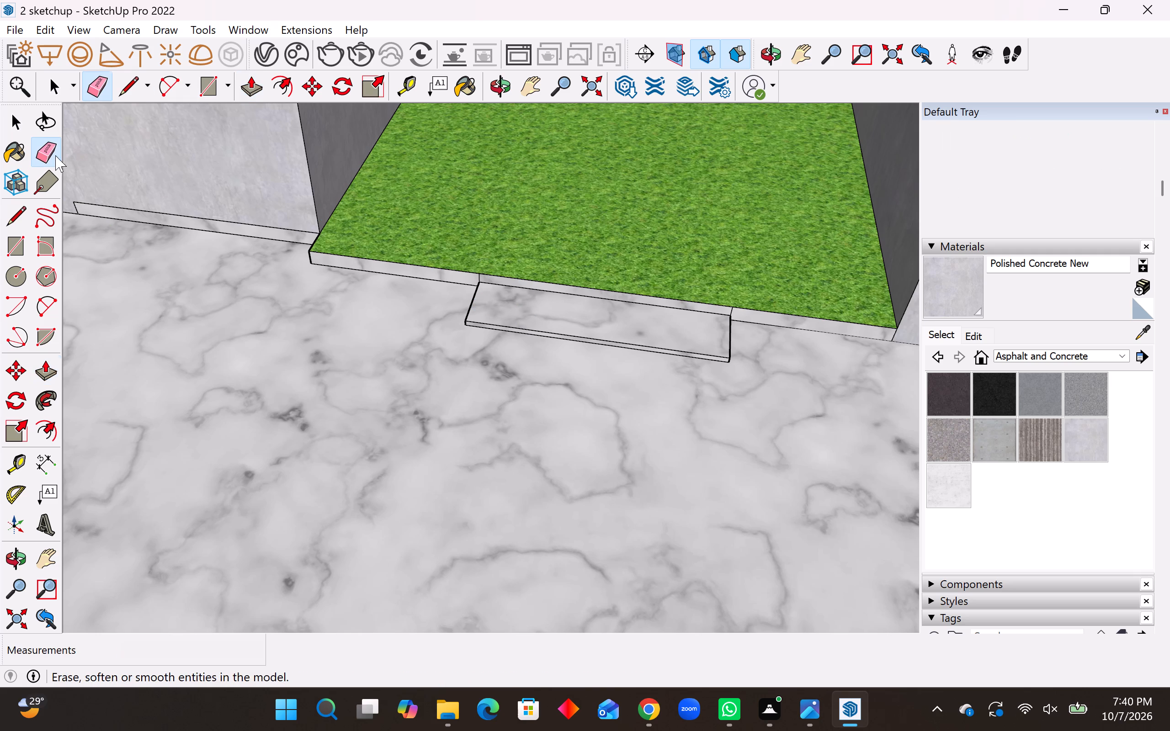
{"action": "scroll", "coordinate": [218, 240], "scroll_direction": "up", "scroll_amount": 4}
{"action": "scroll", "coordinate": [386, 215], "scroll_direction": "down", "scroll_amount": 9}
{"action": "scroll", "coordinate": [190, 229], "scroll_direction": "up", "scroll_amount": 4}
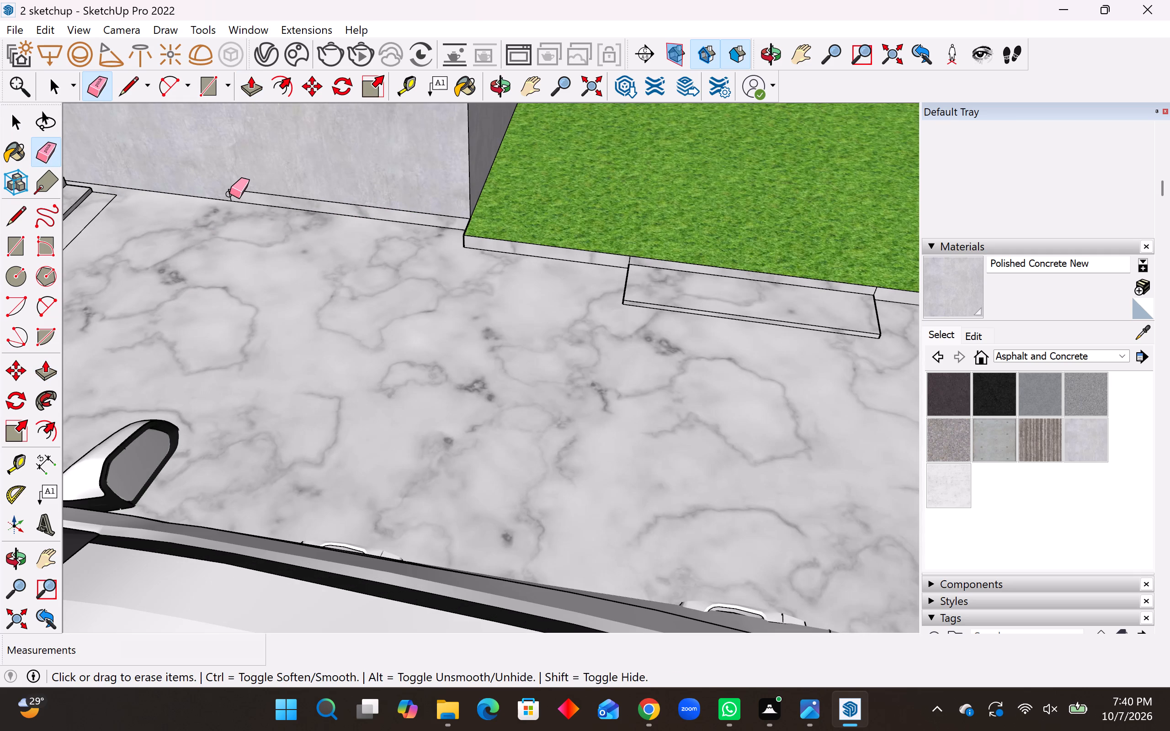
{"action": "left_click", "coordinate": [229, 194]}
{"action": "left_click", "coordinate": [235, 189]}
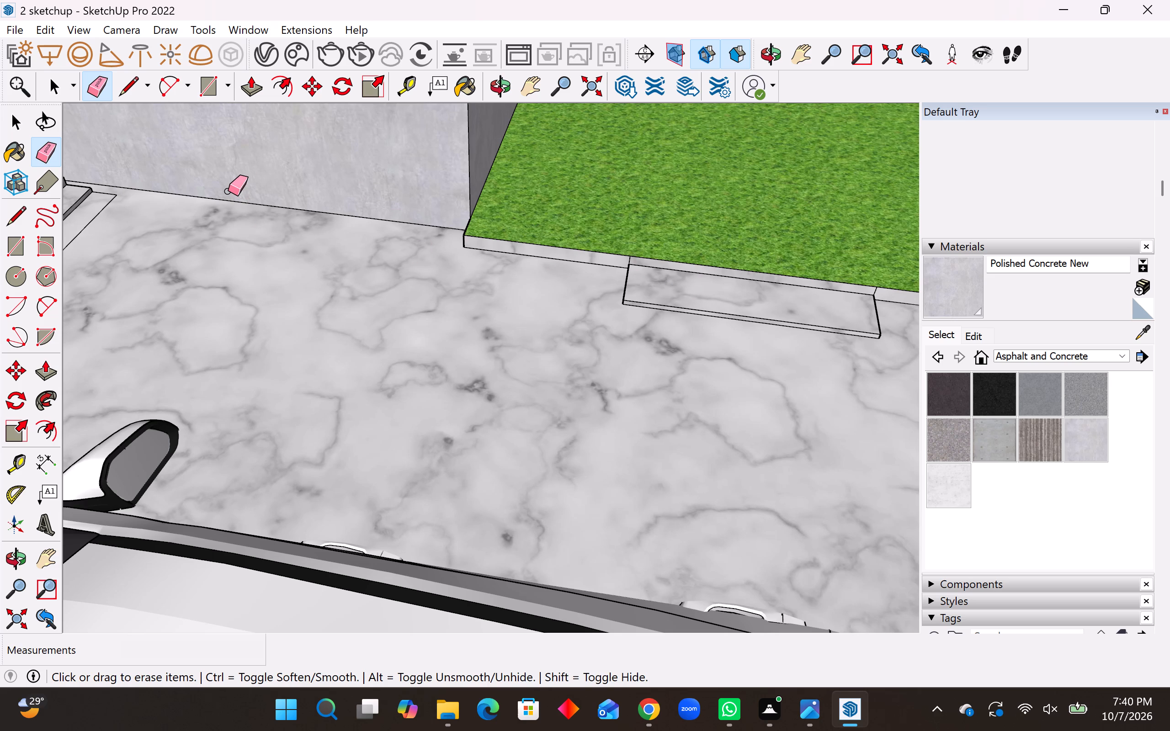
{"action": "left_click", "coordinate": [228, 191]}
{"action": "left_click_drag", "start_coordinate": [230, 188], "coordinate": [237, 195]}
{"action": "left_click_drag", "start_coordinate": [226, 191], "coordinate": [237, 187]}
Erase the leftover vertical edges on the lawn's raised side at both ends of the step and at the gate-side corner.
{"action": "scroll", "coordinate": [277, 213], "scroll_direction": "down", "scroll_amount": 4}
{"action": "middle_click_drag", "start_coordinate": [580, 268], "coordinate": [722, 299]}
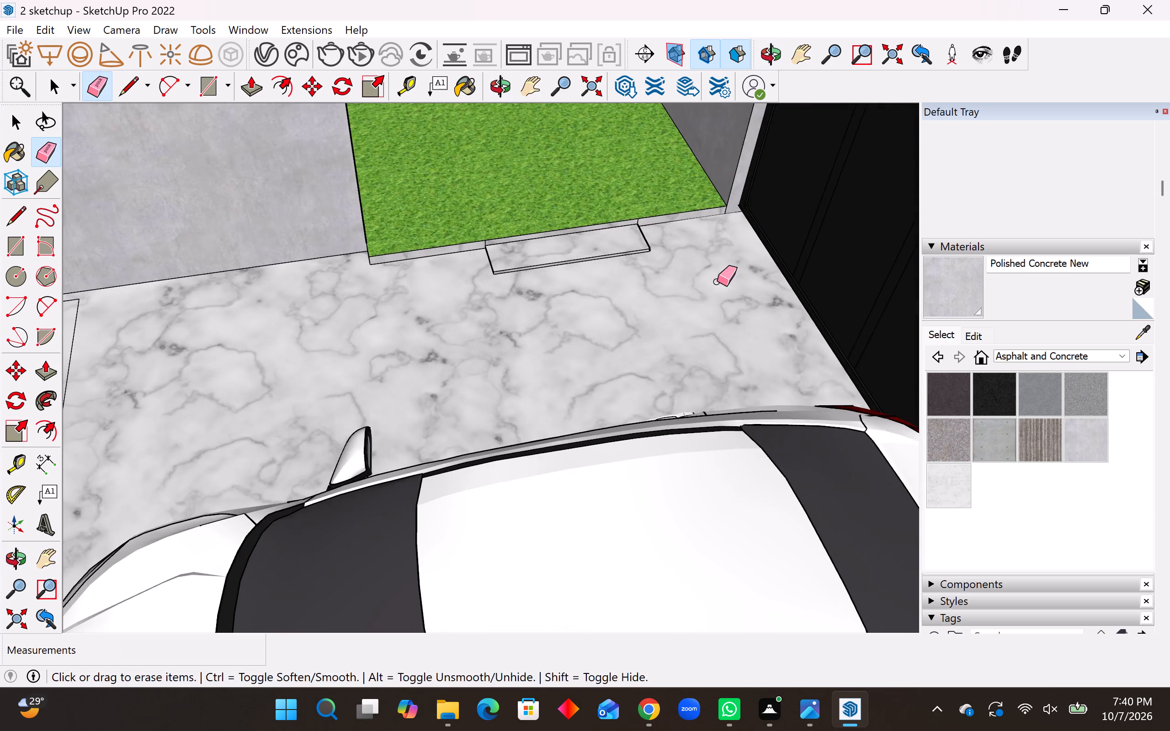
{"action": "scroll", "coordinate": [507, 250], "scroll_direction": "up", "scroll_amount": 11}
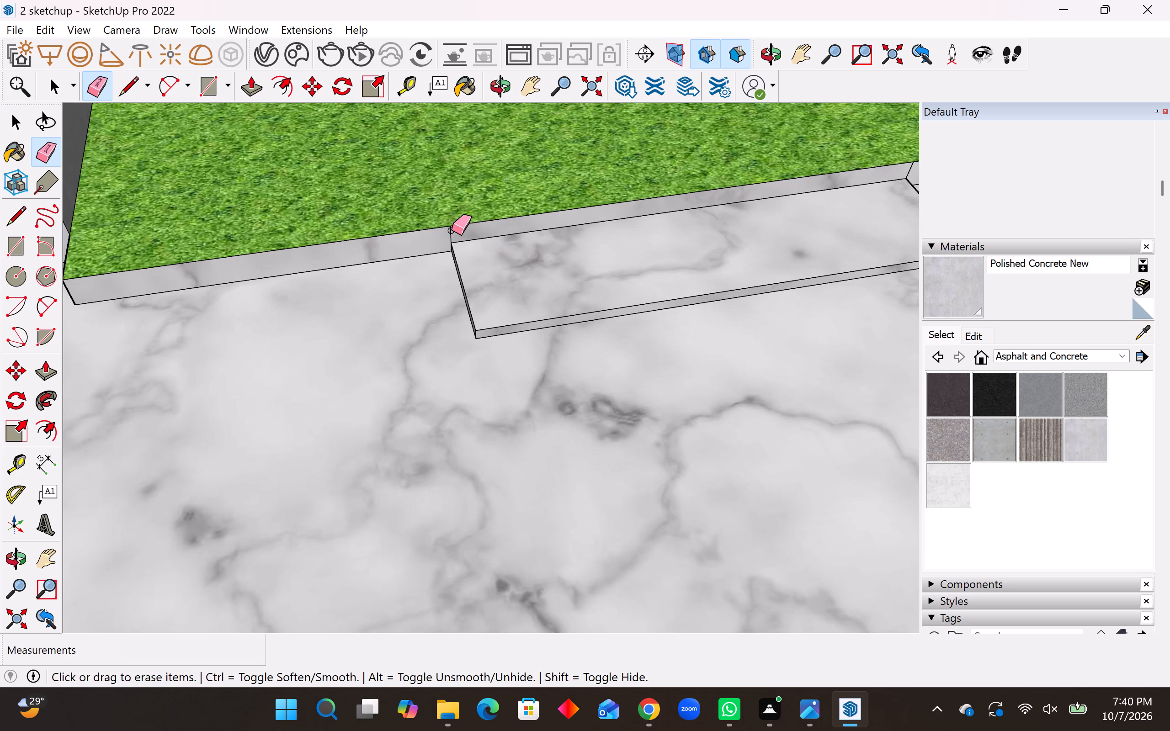
{"action": "left_click", "coordinate": [452, 230]}
{"action": "scroll", "coordinate": [352, 274], "scroll_direction": "down", "scroll_amount": 4}
{"action": "scroll", "coordinate": [814, 191], "scroll_direction": "up", "scroll_amount": 7}
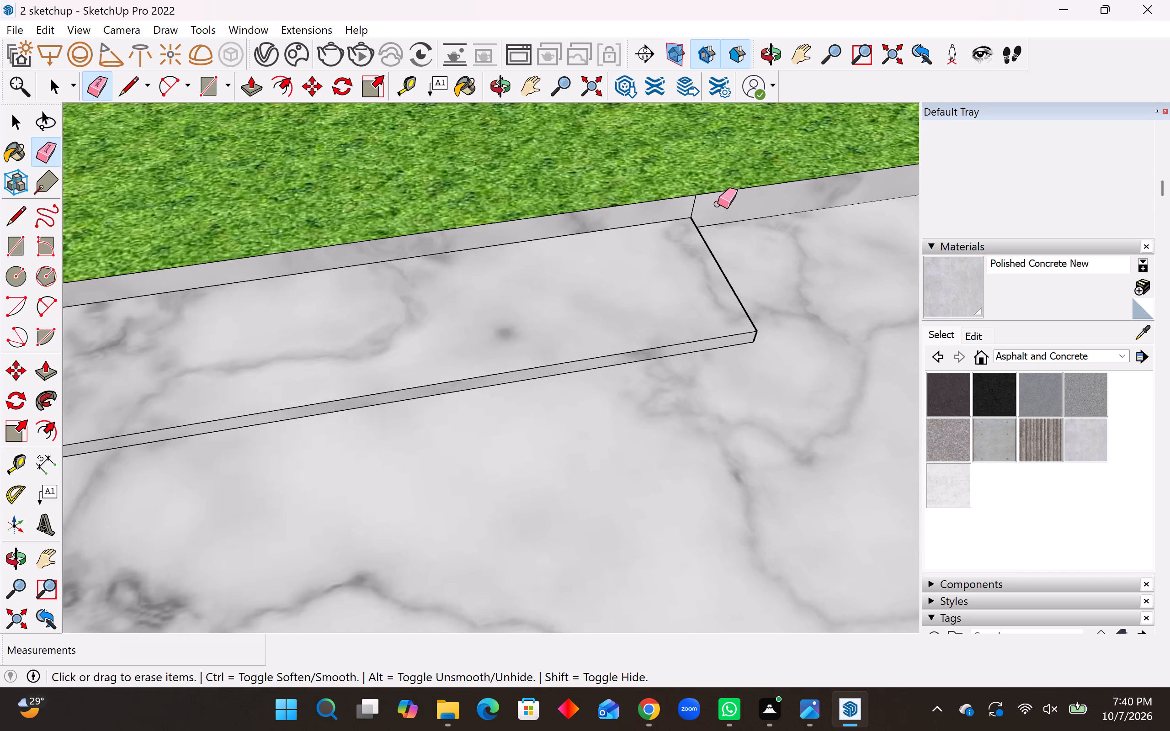
{"action": "left_click", "coordinate": [694, 203]}
{"action": "scroll", "coordinate": [559, 250], "scroll_direction": "down", "scroll_amount": 13}
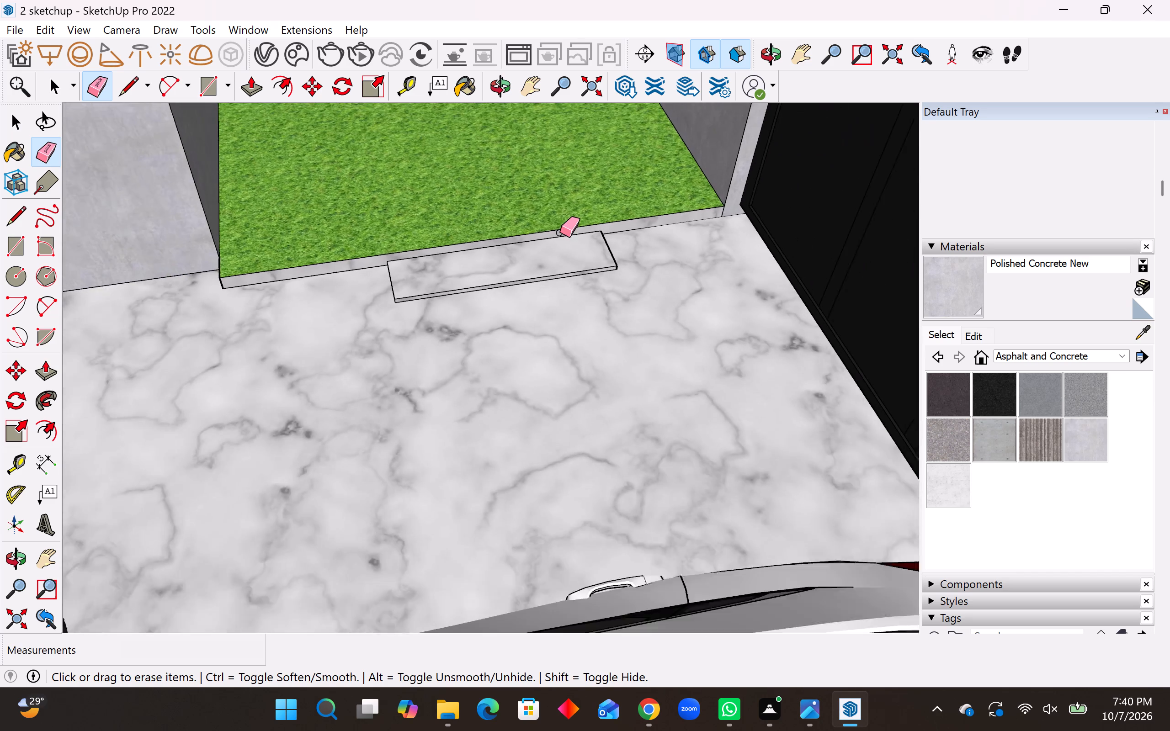
{"action": "scroll", "coordinate": [700, 222], "scroll_direction": "up", "scroll_amount": 4}
{"action": "left_click", "coordinate": [713, 211]}
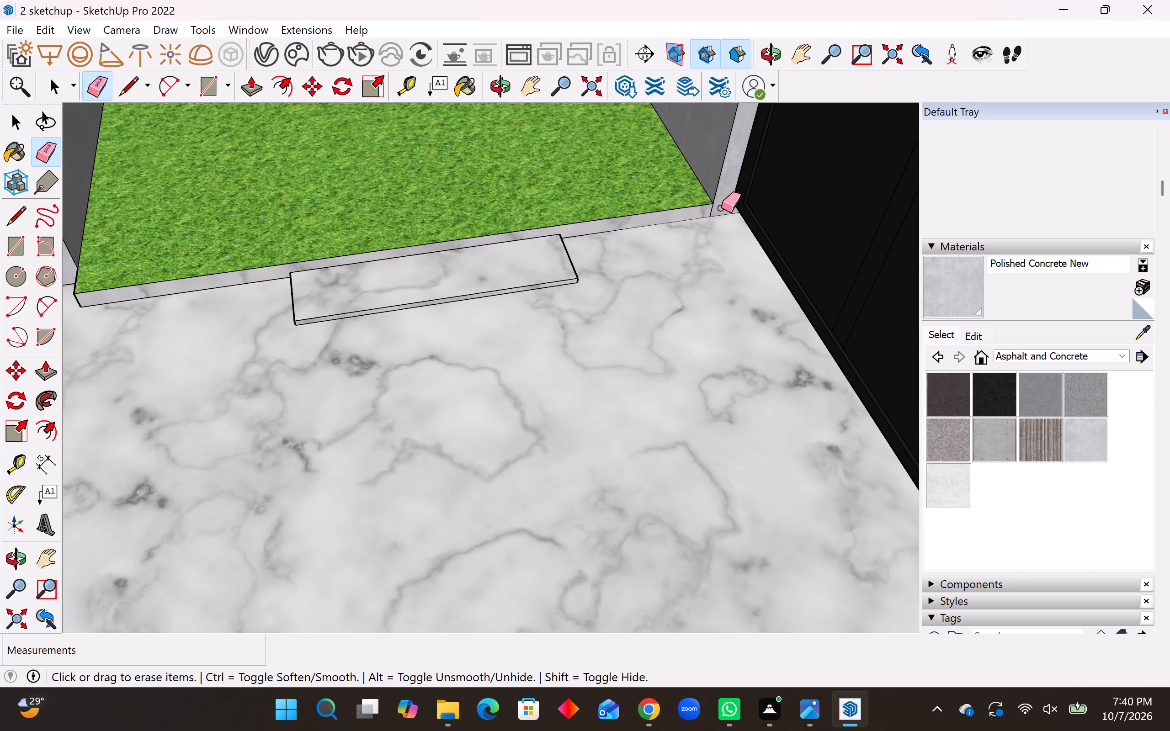
{"action": "left_click", "coordinate": [712, 209]}
Examine the cleaned lawn edge, its step and the main door steps from above the gate.
{"action": "scroll", "coordinate": [766, 233], "scroll_direction": "down", "scroll_amount": 5}
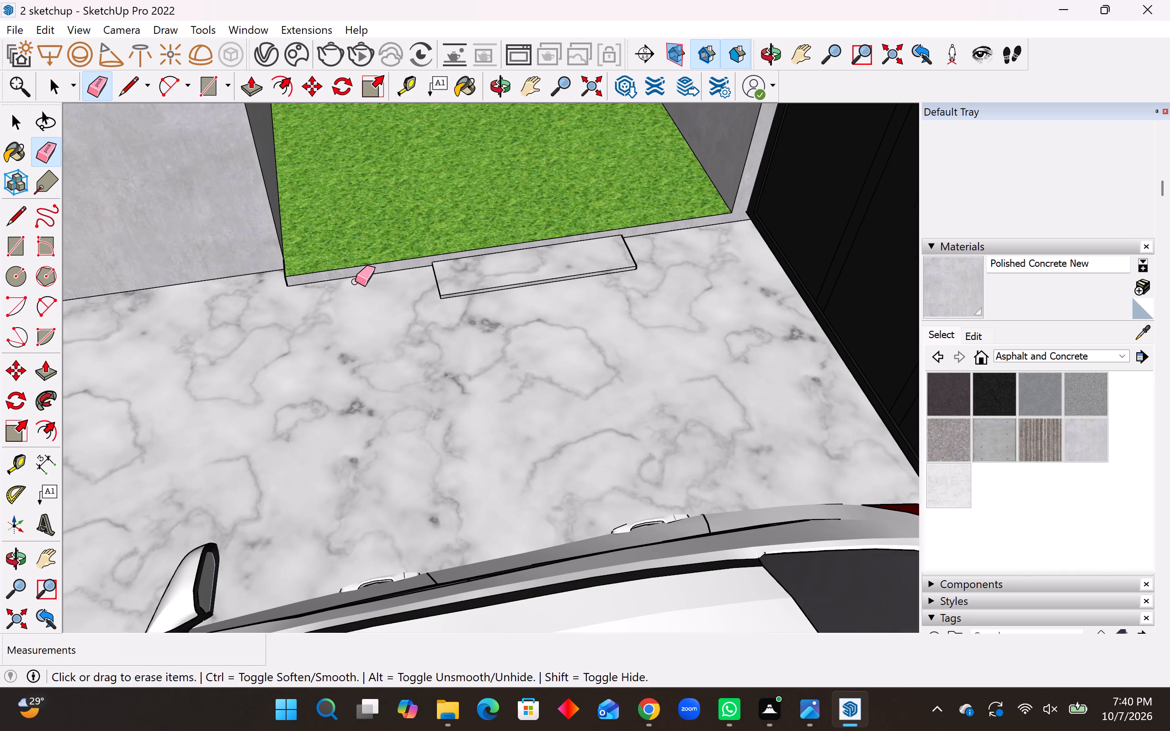
{"action": "middle_click_drag", "start_coordinate": [361, 281], "coordinate": [208, 338]}
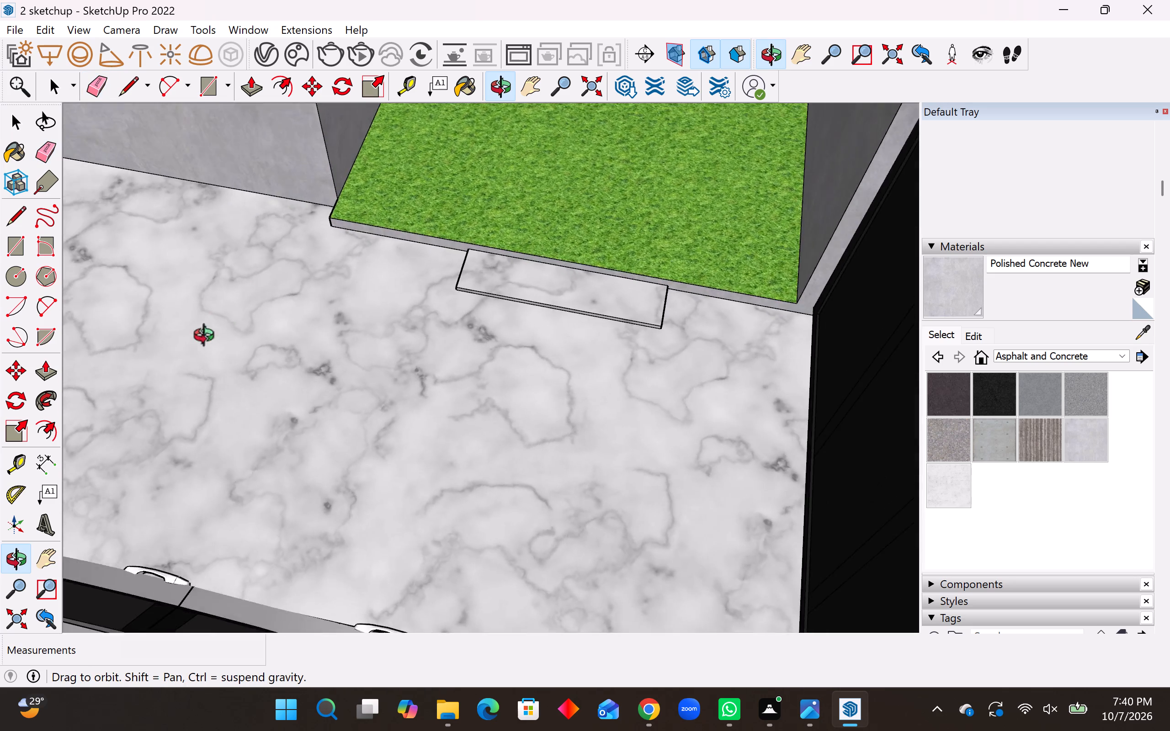
{"action": "middle_click_drag", "start_coordinate": [208, 338], "coordinate": [101, 348]}
{"action": "scroll", "coordinate": [362, 280], "scroll_direction": "down", "scroll_amount": 5}
{"action": "middle_click_drag", "start_coordinate": [362, 280], "coordinate": [231, 286]}
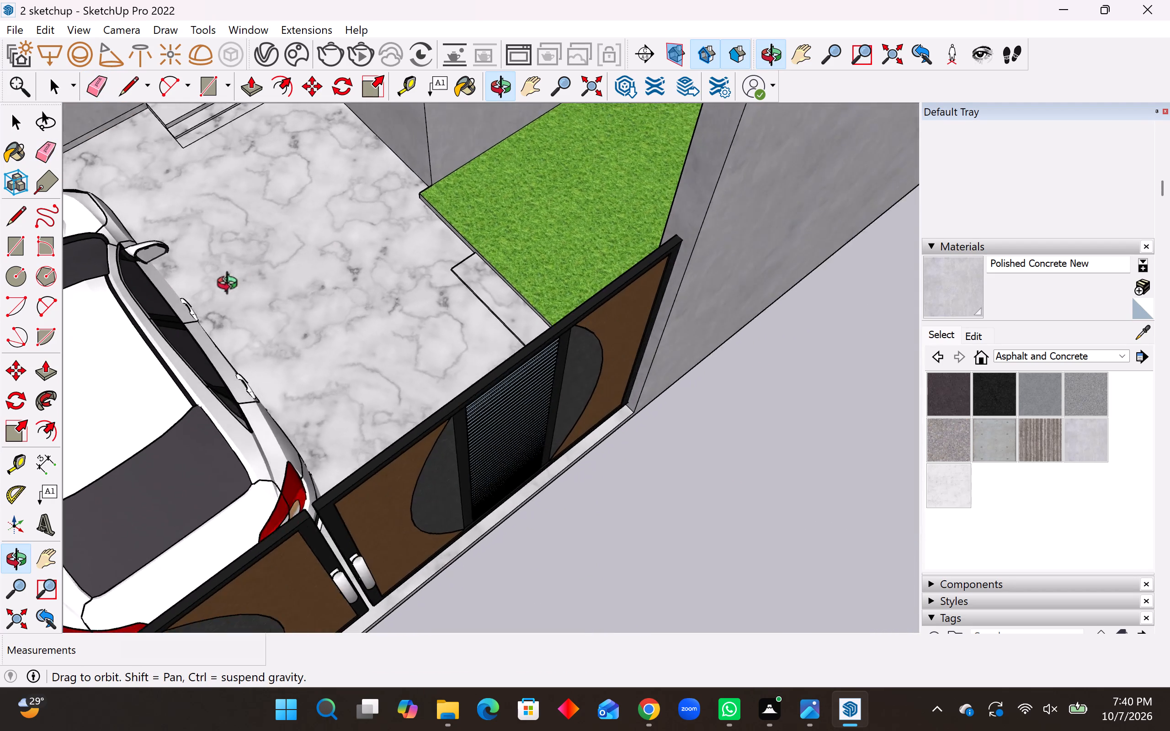
{"action": "middle_click_drag", "start_coordinate": [231, 286], "coordinate": [208, 269]}
{"action": "scroll", "coordinate": [332, 246], "scroll_direction": "down", "scroll_amount": 5}
{"action": "scroll", "coordinate": [253, 178], "scroll_direction": "up", "scroll_amount": 16}
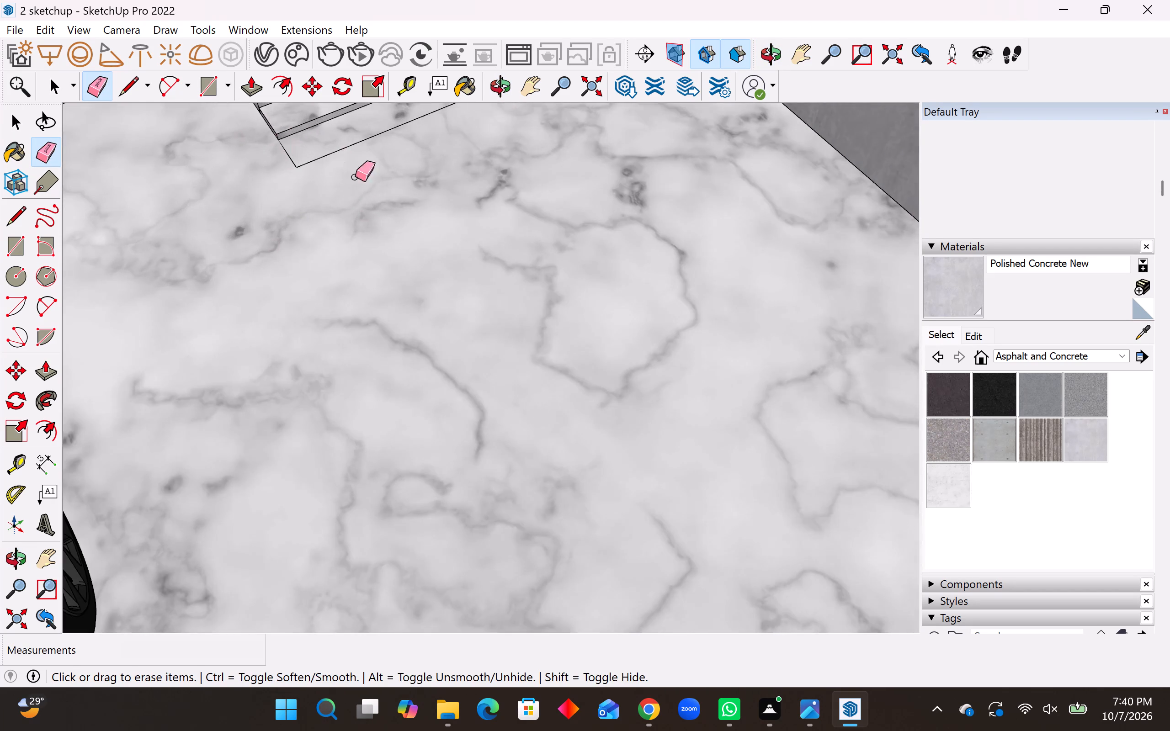
{"action": "middle_click_drag", "start_coordinate": [366, 192], "coordinate": [310, 201]}
{"action": "scroll", "coordinate": [319, 223], "scroll_direction": "down", "scroll_amount": 9}
{"action": "scroll", "coordinate": [373, 200], "scroll_direction": "down", "scroll_amount": 4}
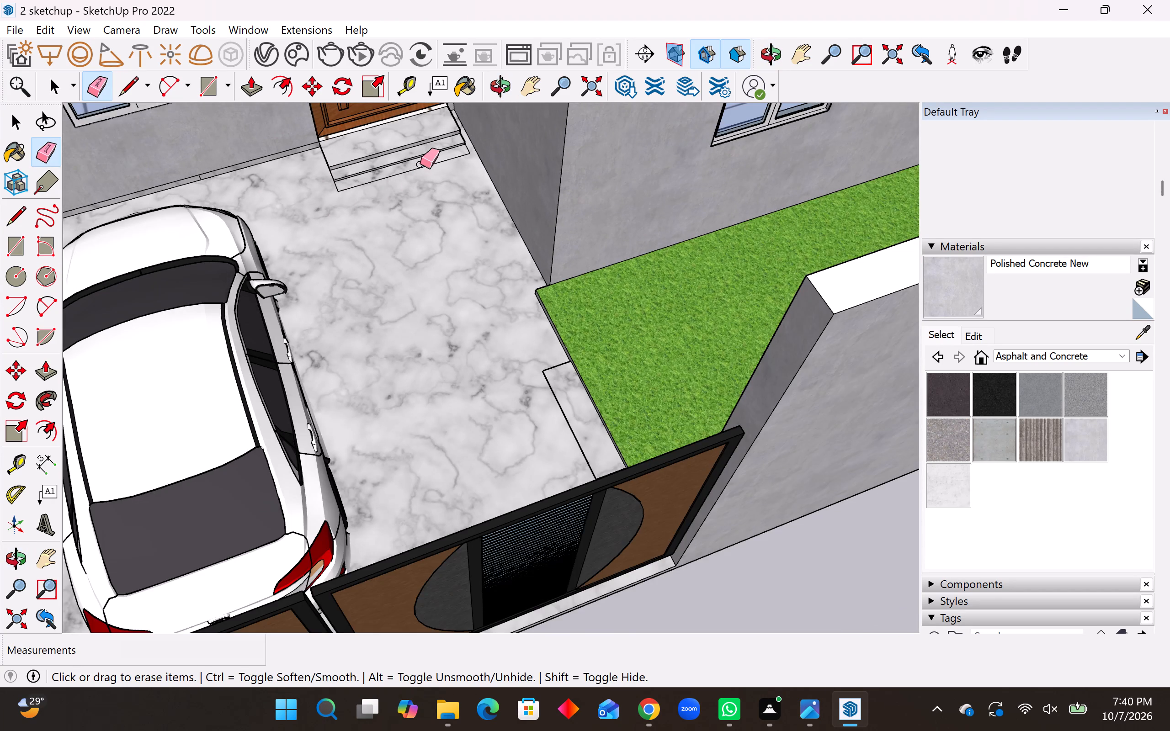
Erase the leftover outline of the removed step on the porch floor in front of the main door steps.
{"action": "middle_click_drag", "start_coordinate": [420, 164], "coordinate": [388, 169]}
{"action": "scroll", "coordinate": [410, 164], "scroll_direction": "up", "scroll_amount": 10}
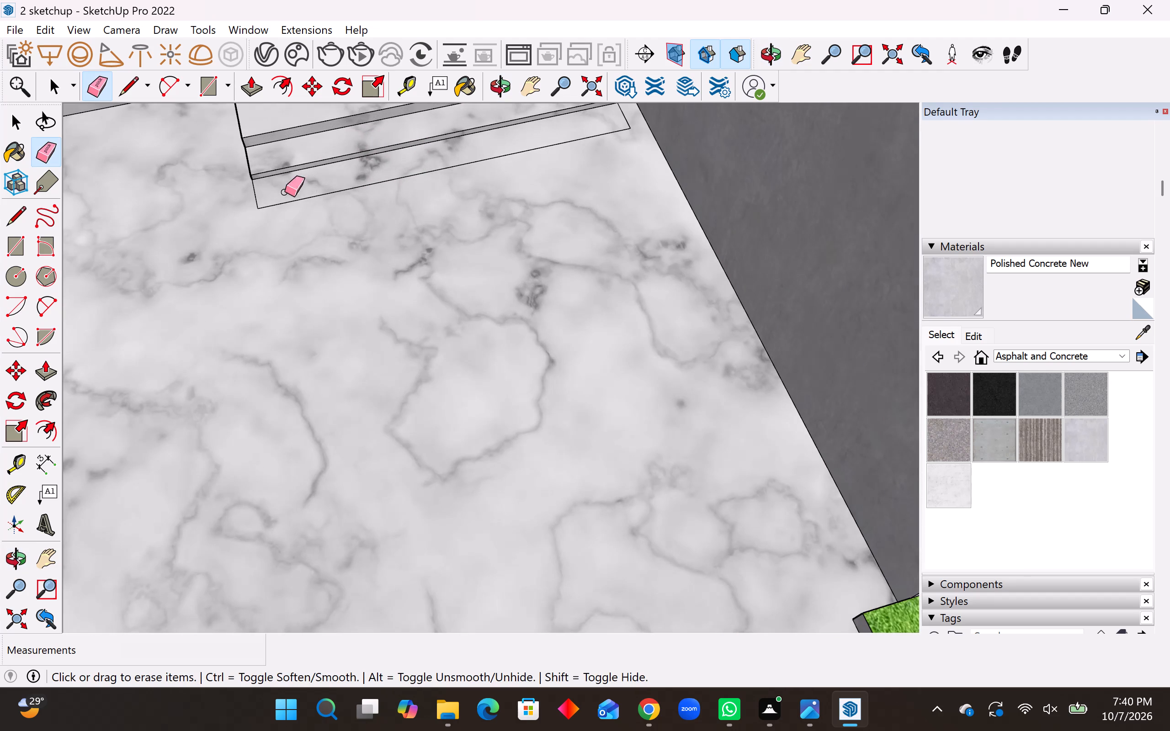
{"action": "left_click_drag", "start_coordinate": [251, 197], "coordinate": [275, 207]}
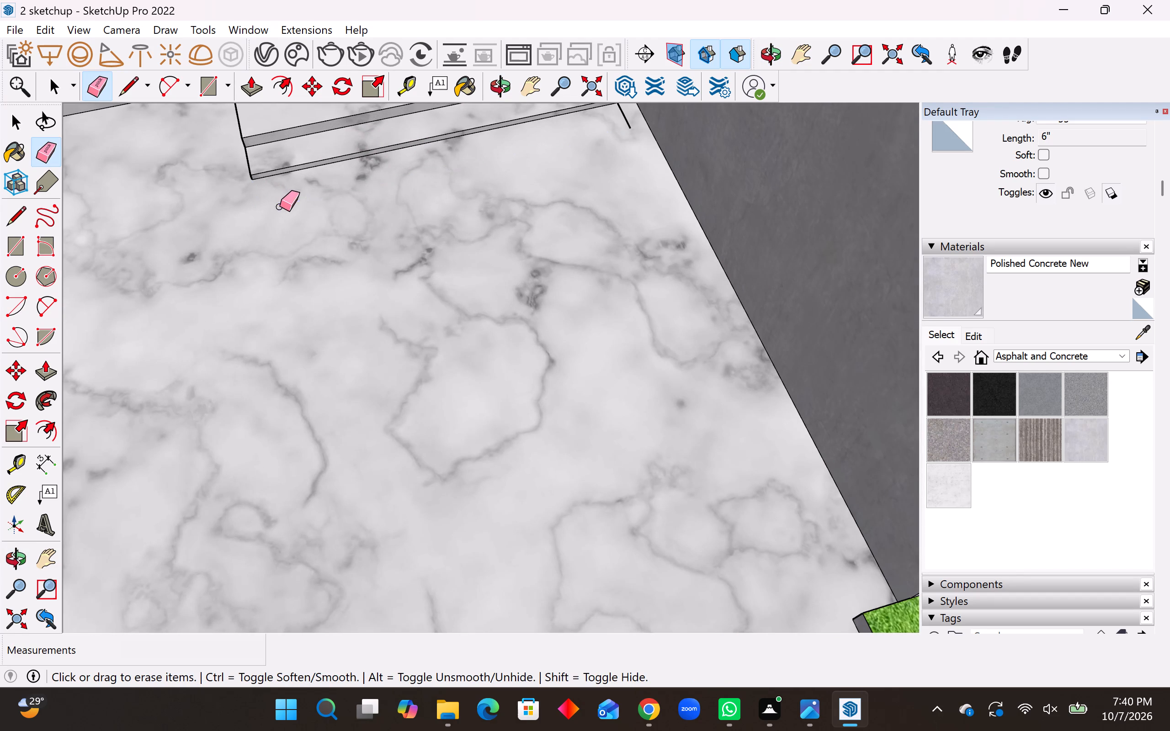
{"action": "left_click", "coordinate": [625, 122]}
Erase the leftover strip outline along the base of the house wall between the main door steps and the side door.
{"action": "scroll", "coordinate": [435, 227], "scroll_direction": "down", "scroll_amount": 5}
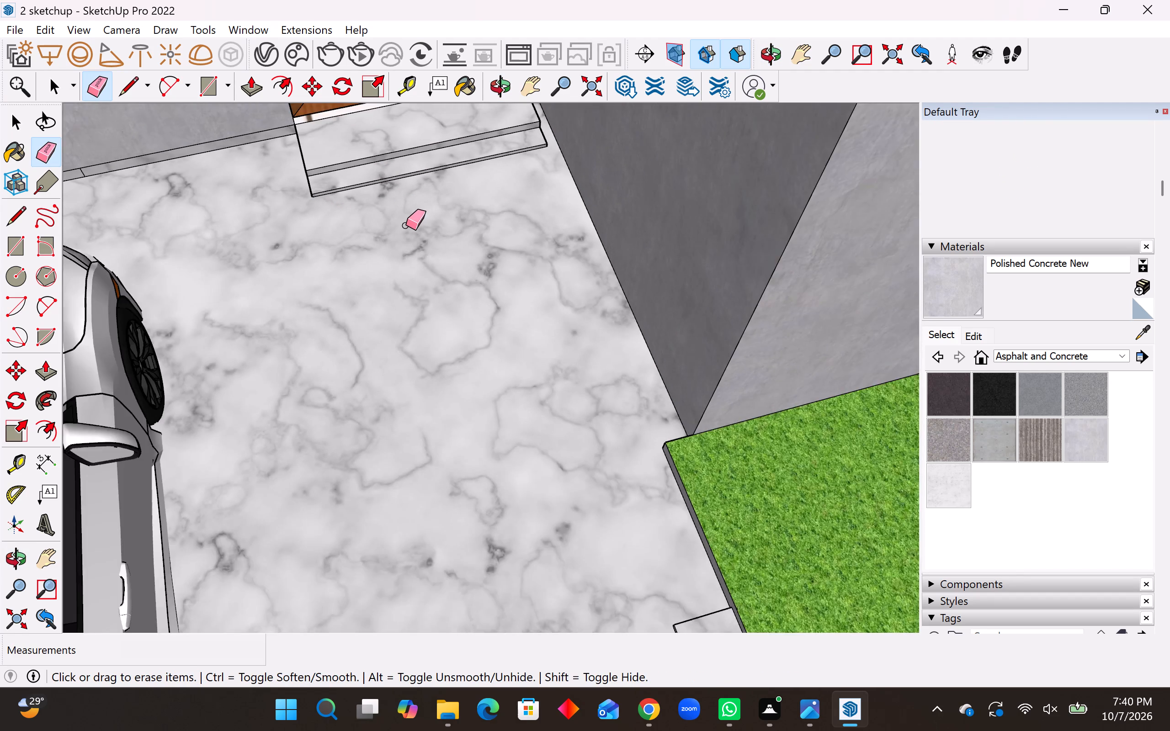
{"action": "scroll", "coordinate": [406, 225], "scroll_direction": "down", "scroll_amount": 4}
{"action": "middle_click_drag", "start_coordinate": [407, 223], "coordinate": [413, 151]}
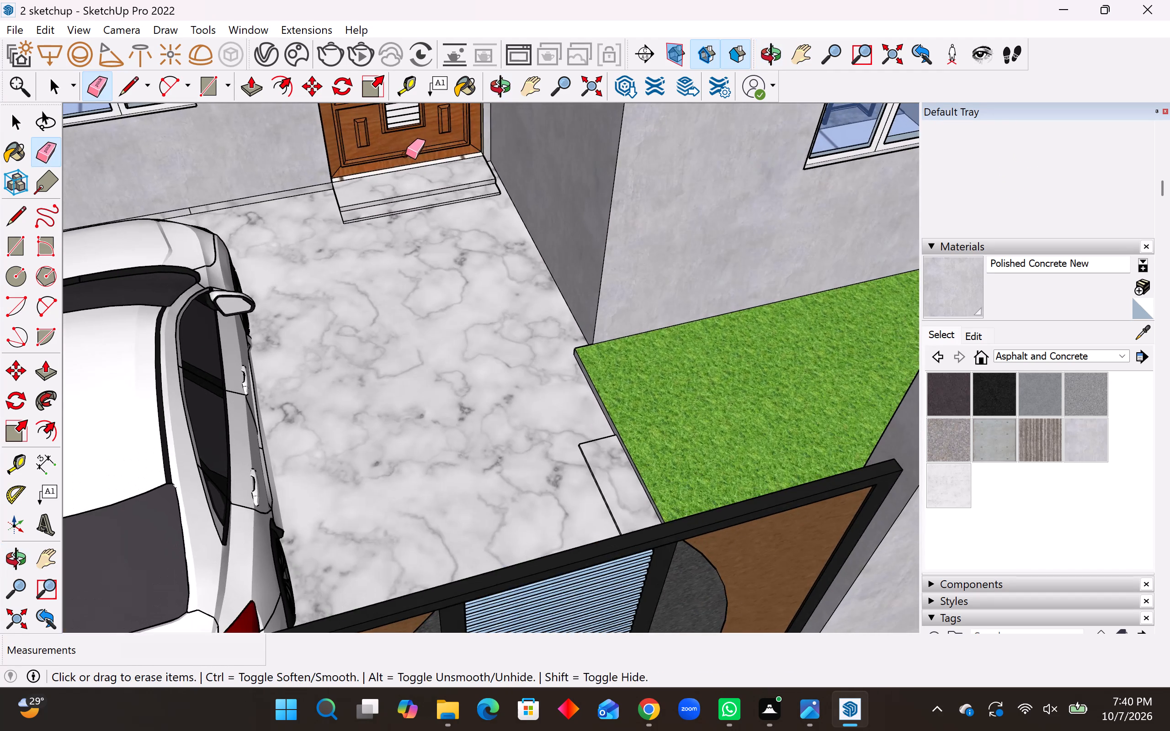
{"action": "scroll", "coordinate": [165, 221], "scroll_direction": "up", "scroll_amount": 4}
{"action": "left_click", "coordinate": [199, 204]}
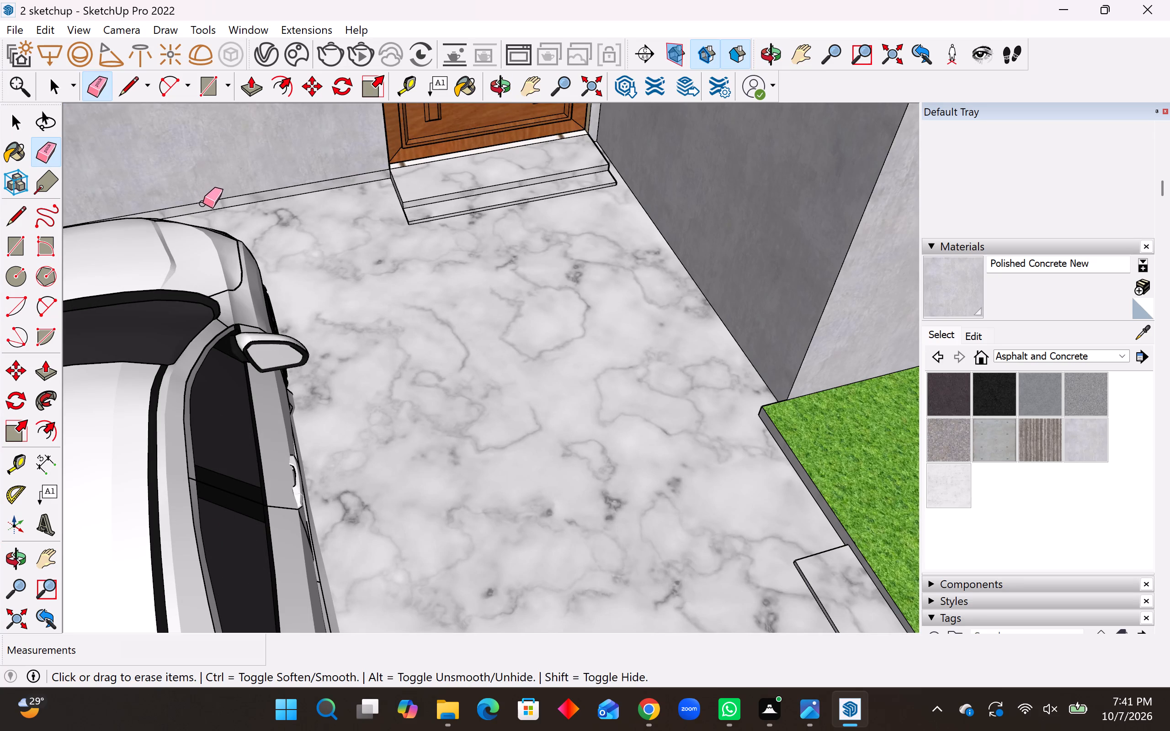
{"action": "left_click", "coordinate": [203, 203]}
Erase the remaining leftover strip edges at the wall base around the side door's threshold.
{"action": "scroll", "coordinate": [483, 174], "scroll_direction": "down", "scroll_amount": 9}
{"action": "middle_click_drag", "start_coordinate": [303, 185], "coordinate": [302, 185]}
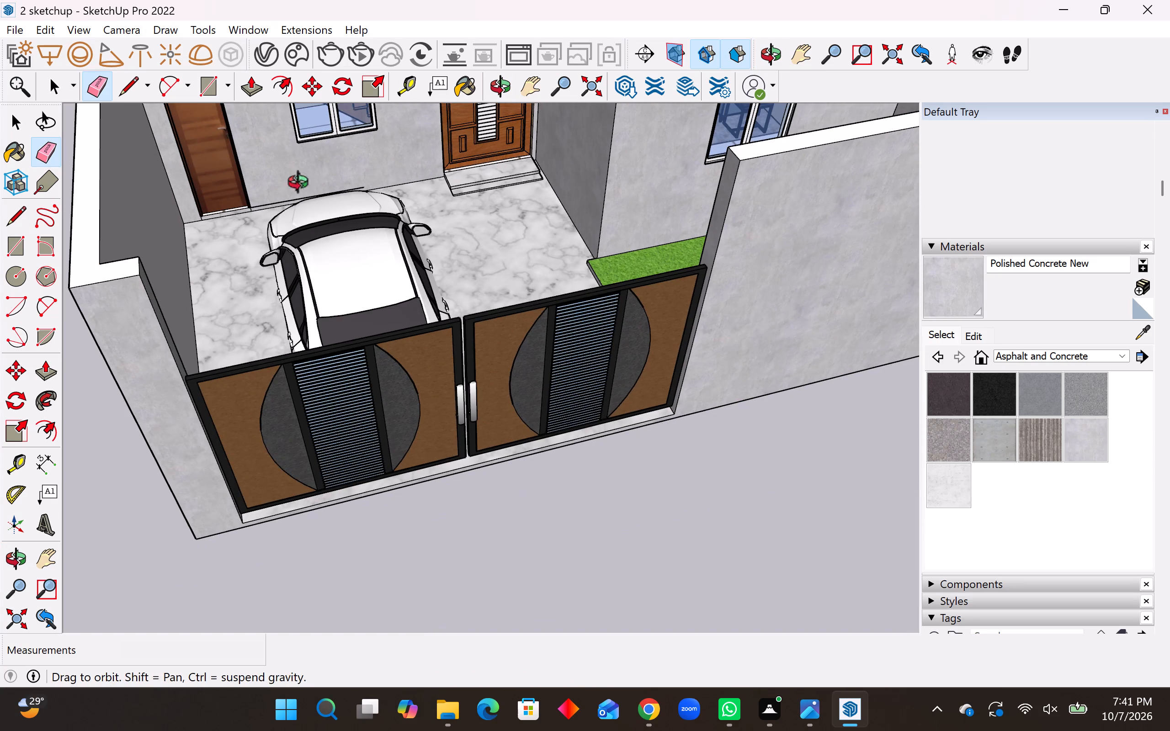
{"action": "middle_click_drag", "start_coordinate": [302, 185], "coordinate": [288, 213]}
{"action": "scroll", "coordinate": [266, 194], "scroll_direction": "up", "scroll_amount": 5}
{"action": "left_click", "coordinate": [266, 193]}
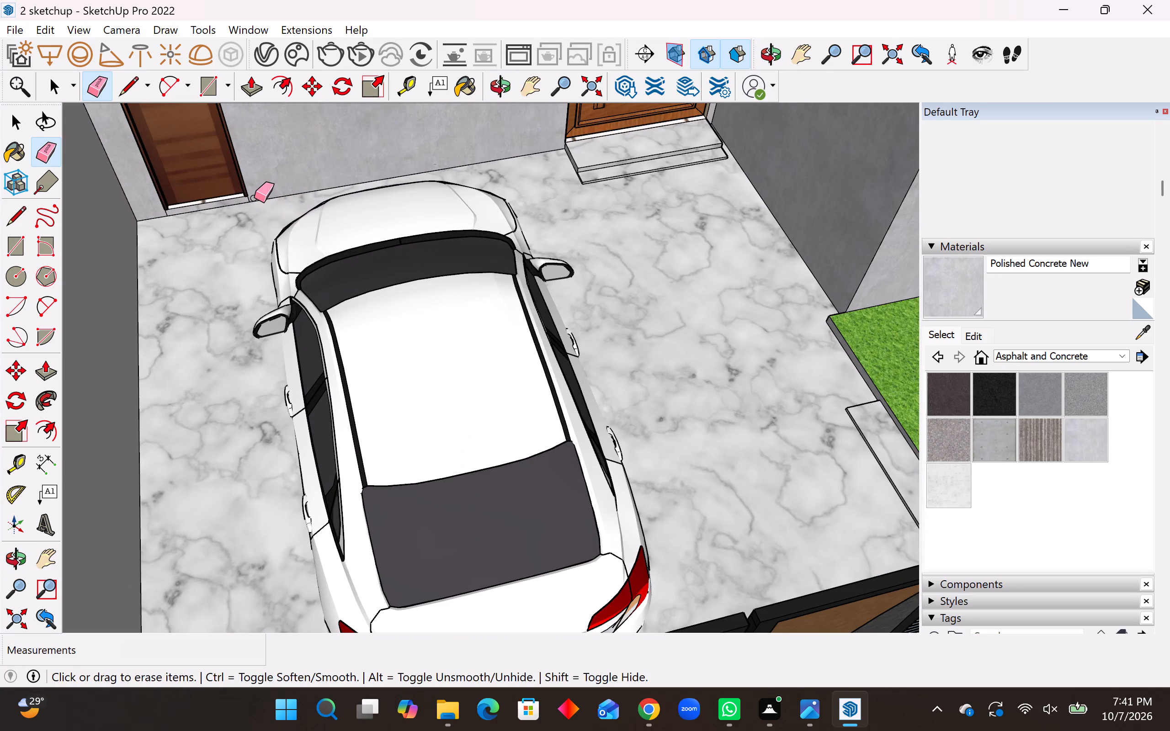
{"action": "scroll", "coordinate": [248, 200], "scroll_direction": "up", "scroll_amount": 8}
{"action": "left_click", "coordinate": [249, 201]}
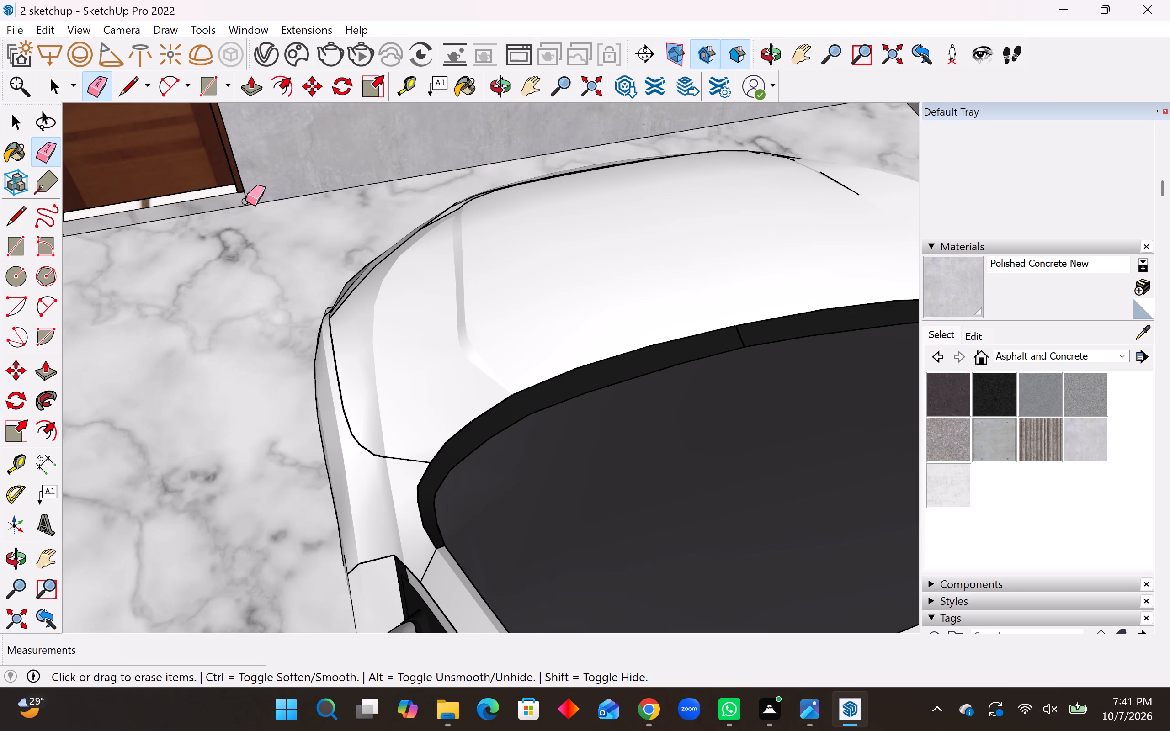
{"action": "left_click", "coordinate": [245, 201]}
{"action": "scroll", "coordinate": [407, 176], "scroll_direction": "down", "scroll_amount": 4}
{"action": "scroll", "coordinate": [148, 217], "scroll_direction": "up", "scroll_amount": 3}
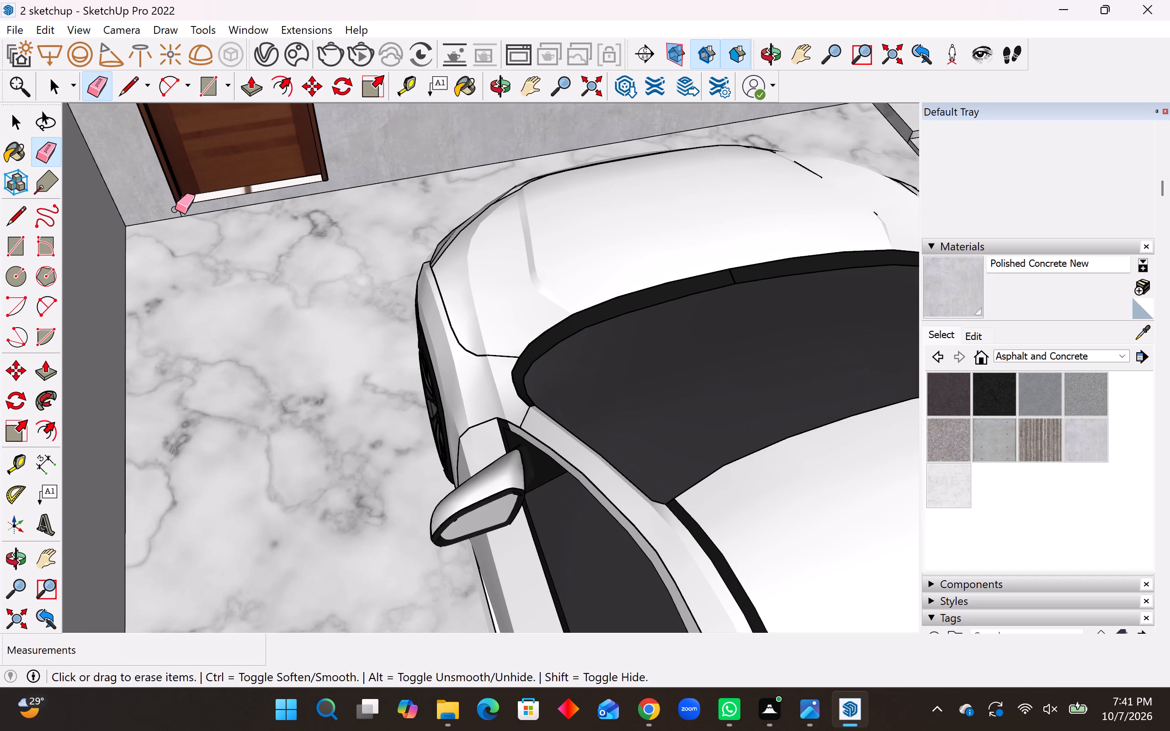
{"action": "left_click", "coordinate": [184, 213]}
{"action": "scroll", "coordinate": [404, 186], "scroll_direction": "down", "scroll_amount": 10}
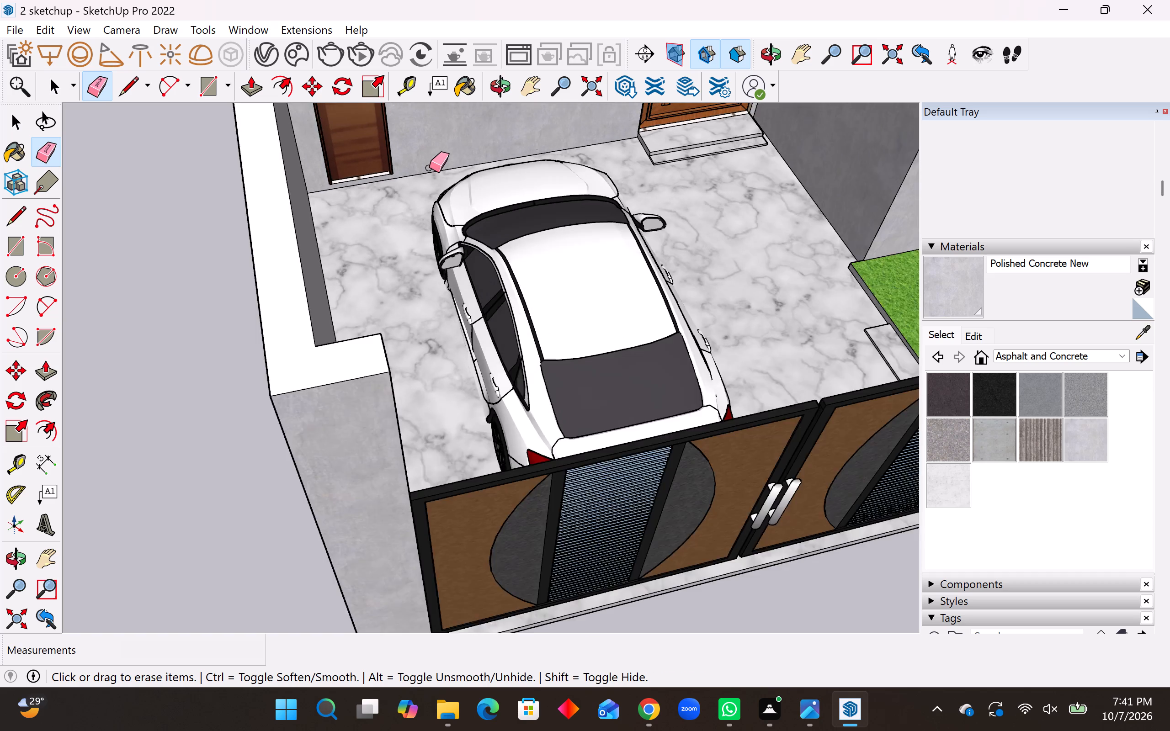
Paint the inner face of the car porch's side wall and its return beside the gate with Polished Concrete New.
{"action": "scroll", "coordinate": [429, 168], "scroll_direction": "down", "scroll_amount": 3}
{"action": "middle_click_drag", "start_coordinate": [431, 173], "coordinate": [55, 281]}
{"action": "middle_click_drag", "start_coordinate": [390, 233], "coordinate": [214, 217]}
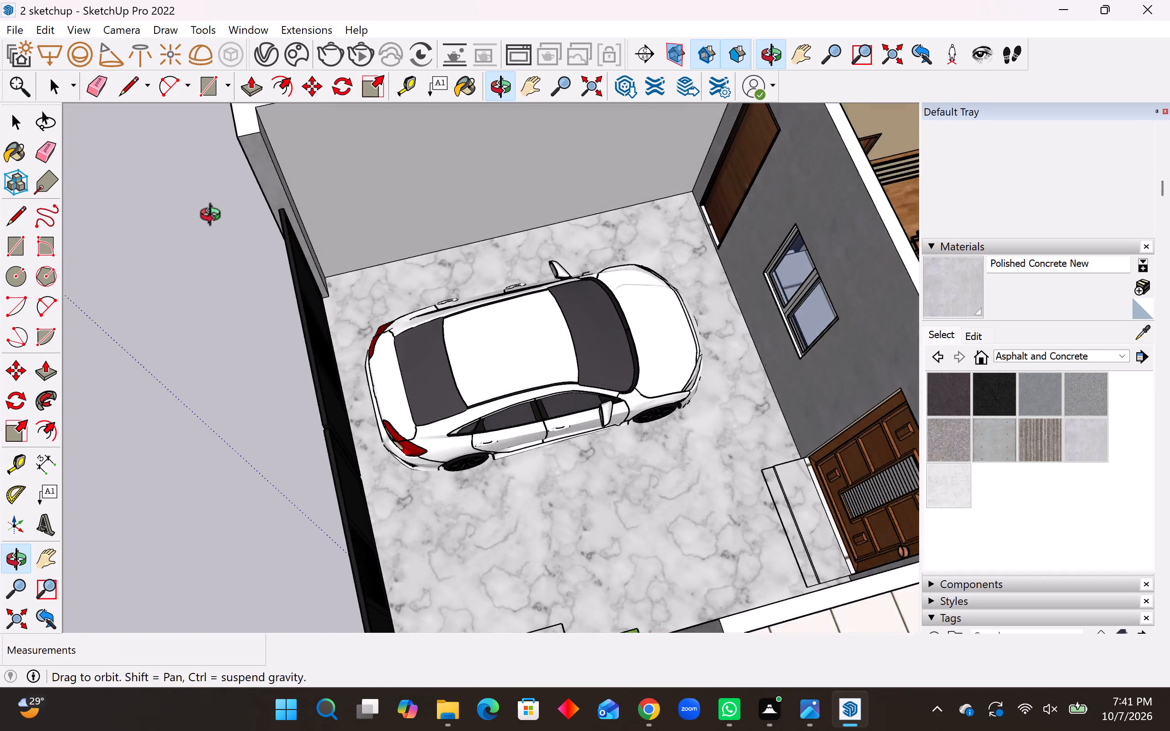
{"action": "middle_click_drag", "start_coordinate": [214, 217], "coordinate": [516, 92]}
{"action": "scroll", "coordinate": [267, 414], "scroll_direction": "down", "scroll_amount": 3}
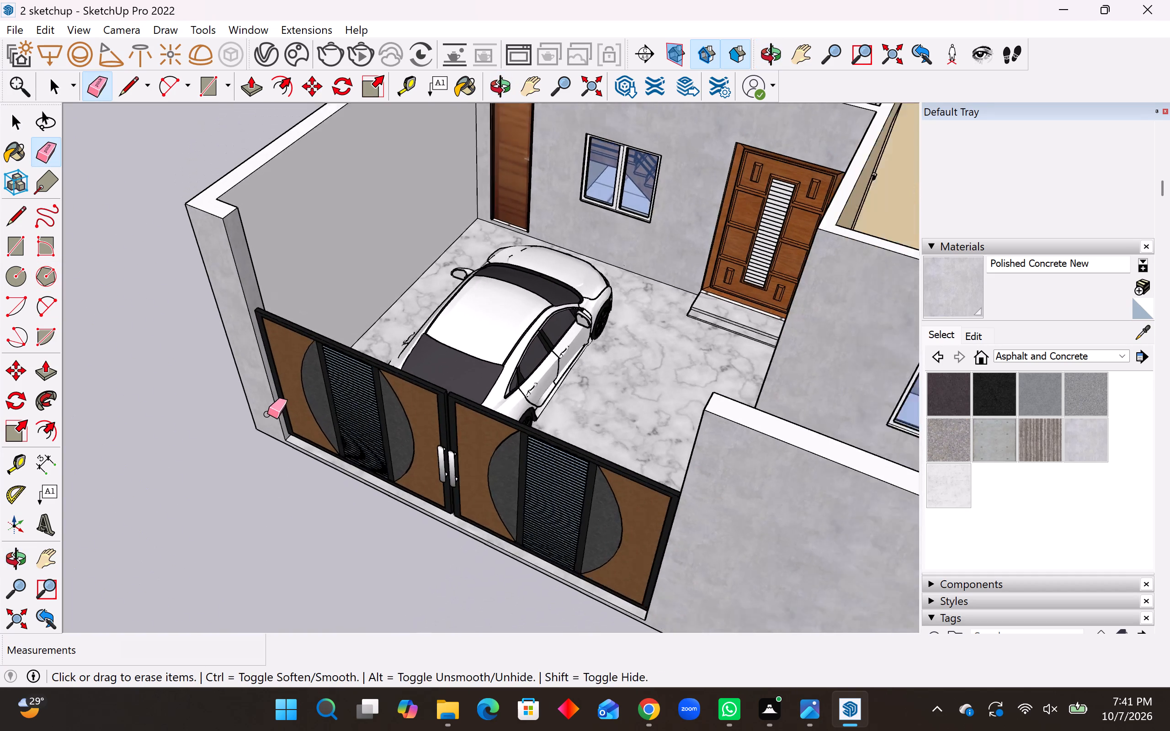
{"action": "scroll", "coordinate": [267, 414], "scroll_direction": "down", "scroll_amount": 2}
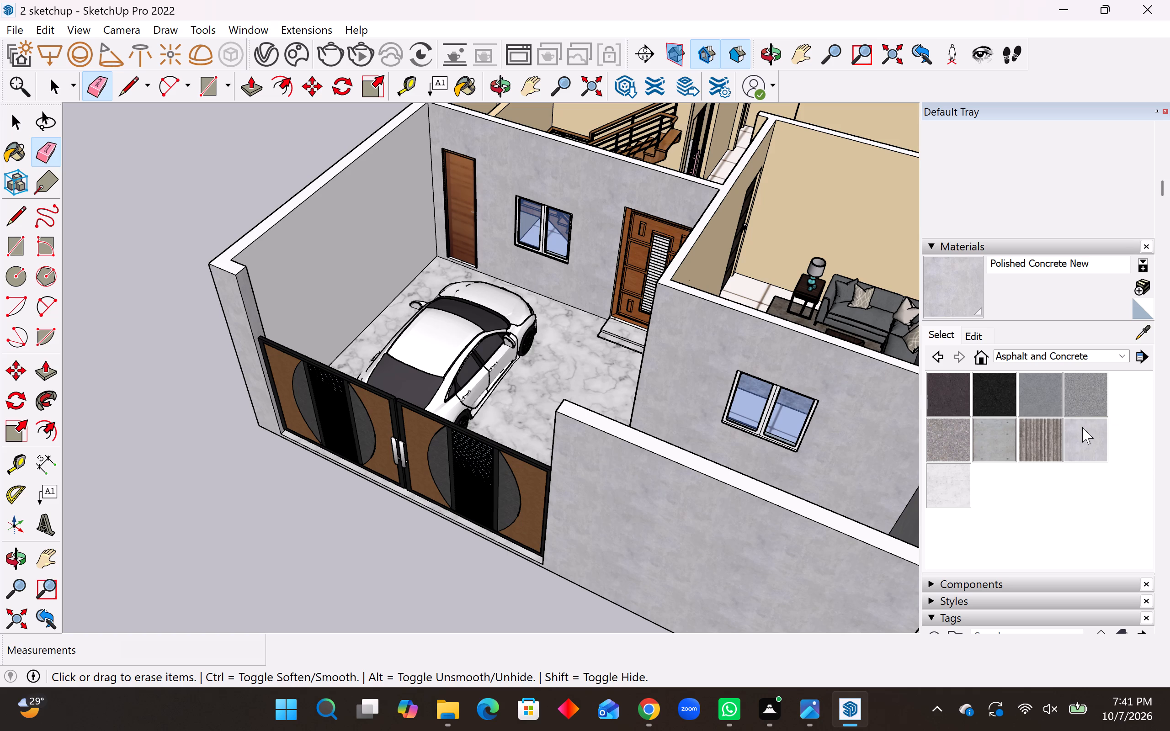
{"action": "left_click", "coordinate": [1080, 433]}
{"action": "left_click", "coordinate": [394, 252]}
{"action": "middle_click_drag", "start_coordinate": [381, 274], "coordinate": [352, 281]}
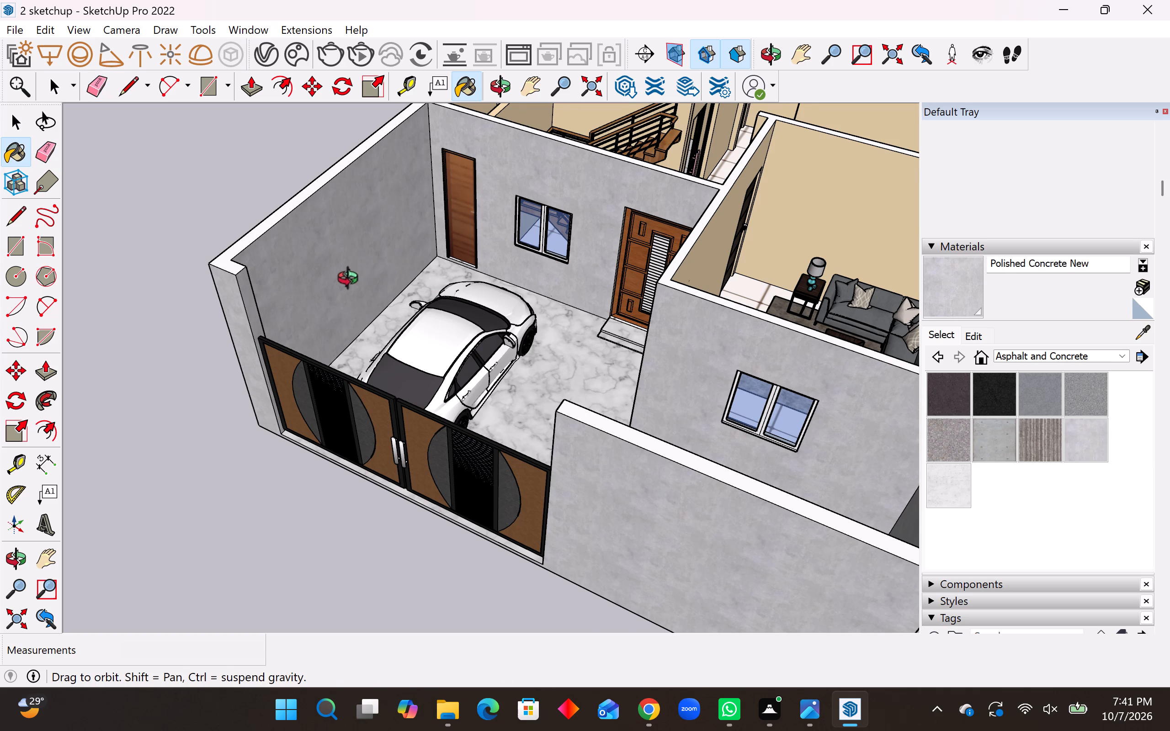
{"action": "middle_click_drag", "start_coordinate": [352, 281], "coordinate": [87, 320]}
{"action": "middle_click_drag", "start_coordinate": [321, 173], "coordinate": [207, 187]}
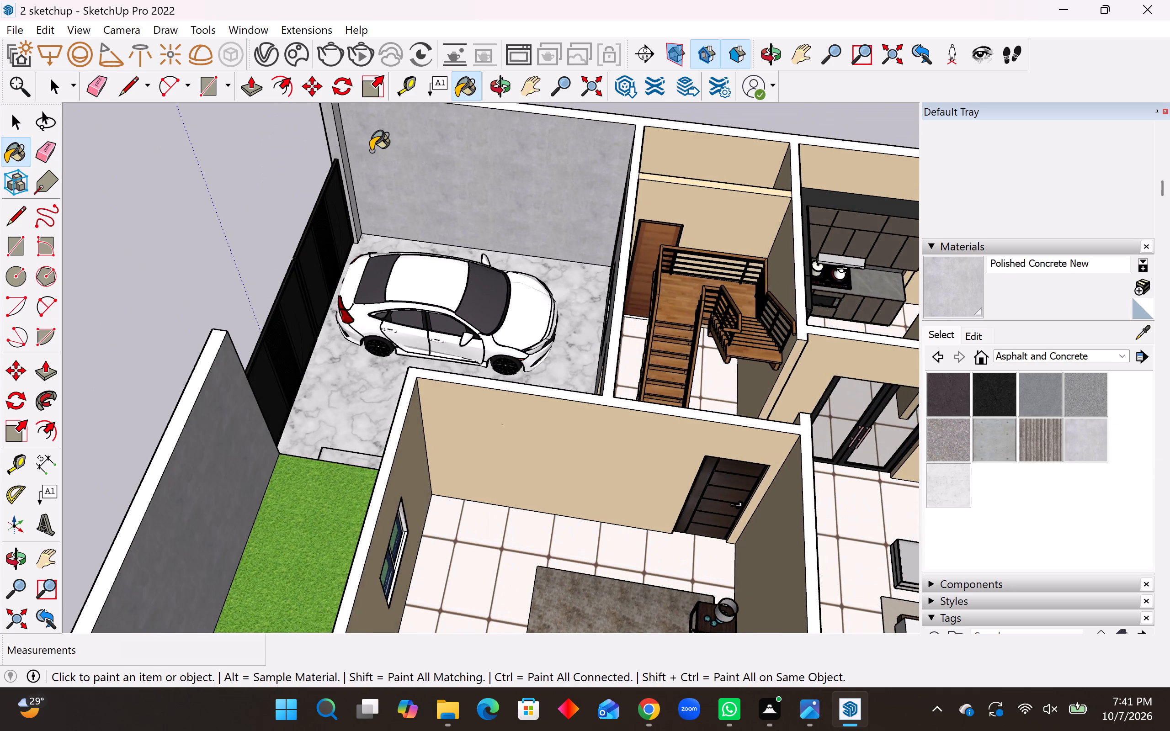
{"action": "scroll", "coordinate": [370, 151], "scroll_direction": "up", "scroll_amount": 4}
{"action": "left_click", "coordinate": [335, 162]}
Examine the whole house from the gate side and from above, including the porch, lawn and furnished rooms.
{"action": "middle_click_drag", "start_coordinate": [313, 189], "coordinate": [753, 153]}
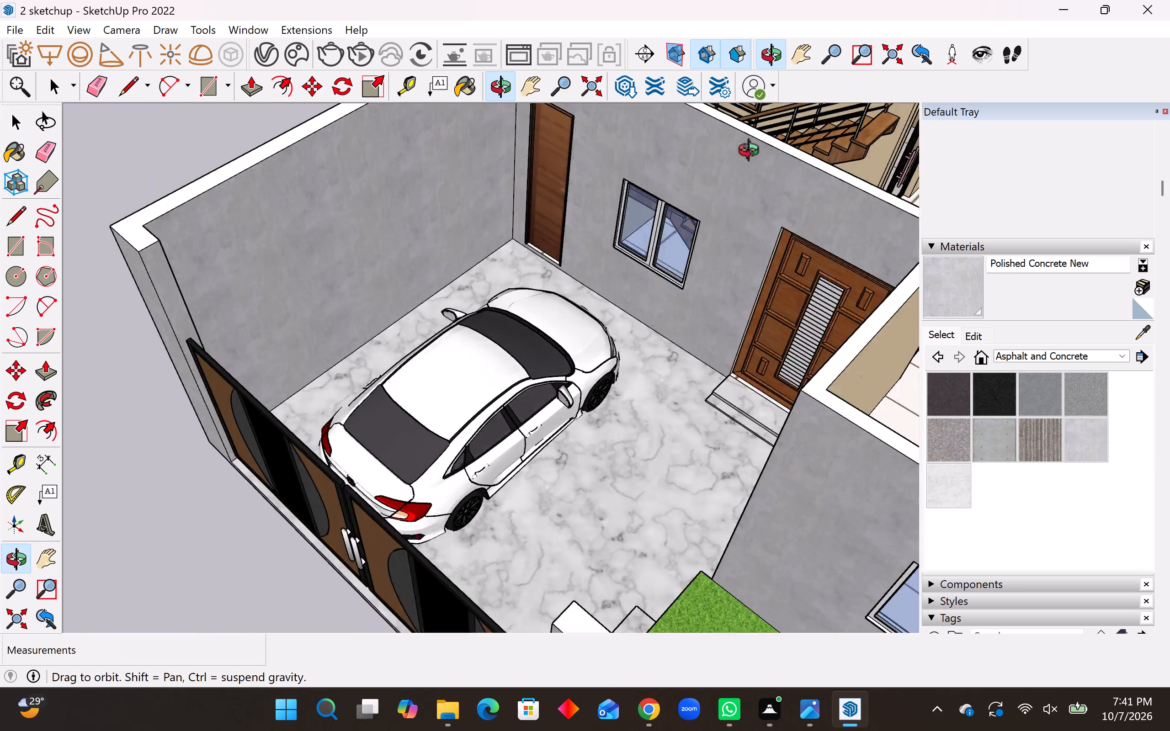
{"action": "middle_click_drag", "start_coordinate": [753, 153], "coordinate": [930, 124]}
{"action": "scroll", "coordinate": [636, 185], "scroll_direction": "down", "scroll_amount": 20}
{"action": "scroll", "coordinate": [636, 185], "scroll_direction": "down", "scroll_amount": 4}
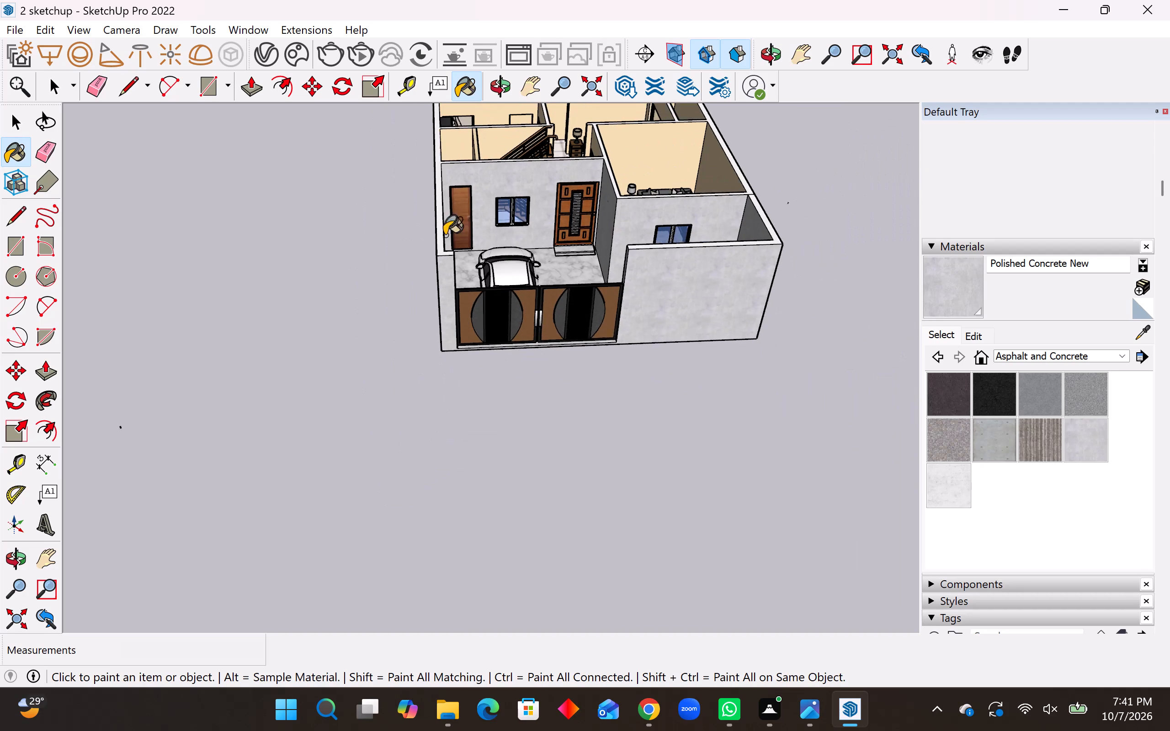
{"action": "scroll", "coordinate": [757, 181], "scroll_direction": "up", "scroll_amount": 9}
{"action": "scroll", "coordinate": [757, 181], "scroll_direction": "down", "scroll_amount": 2}
{"action": "key", "text": "space"}
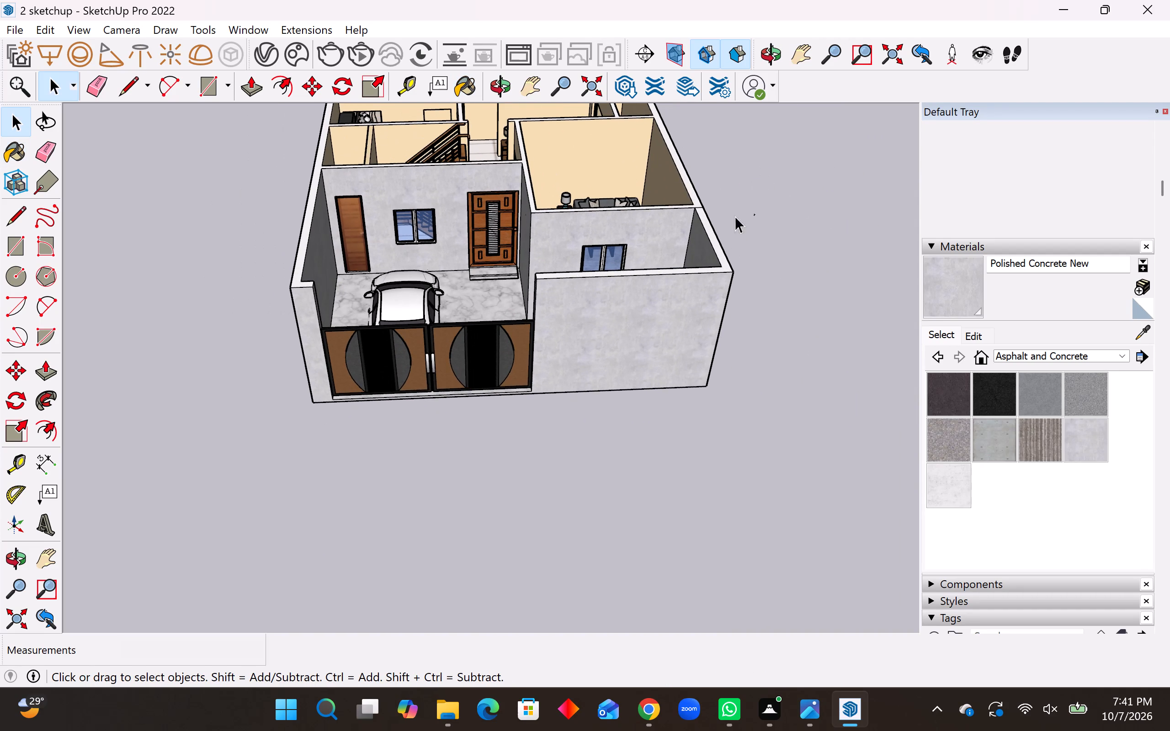
{"action": "scroll", "coordinate": [708, 262], "scroll_direction": "down", "scroll_amount": 20}
{"action": "scroll", "coordinate": [708, 262], "scroll_direction": "down", "scroll_amount": 2}
{"action": "scroll", "coordinate": [640, 171], "scroll_direction": "up", "scroll_amount": 7}
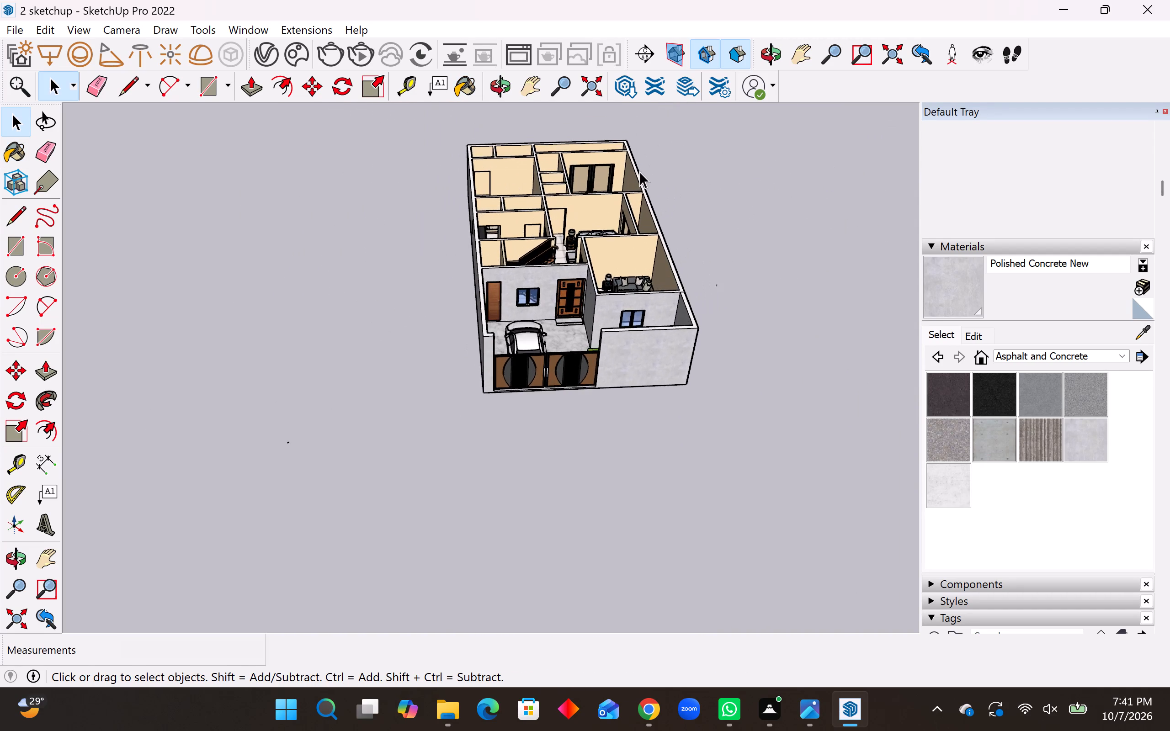
{"action": "scroll", "coordinate": [639, 171], "scroll_direction": "up", "scroll_amount": 14}
{"action": "middle_click_drag", "start_coordinate": [634, 192], "coordinate": [596, 328]}
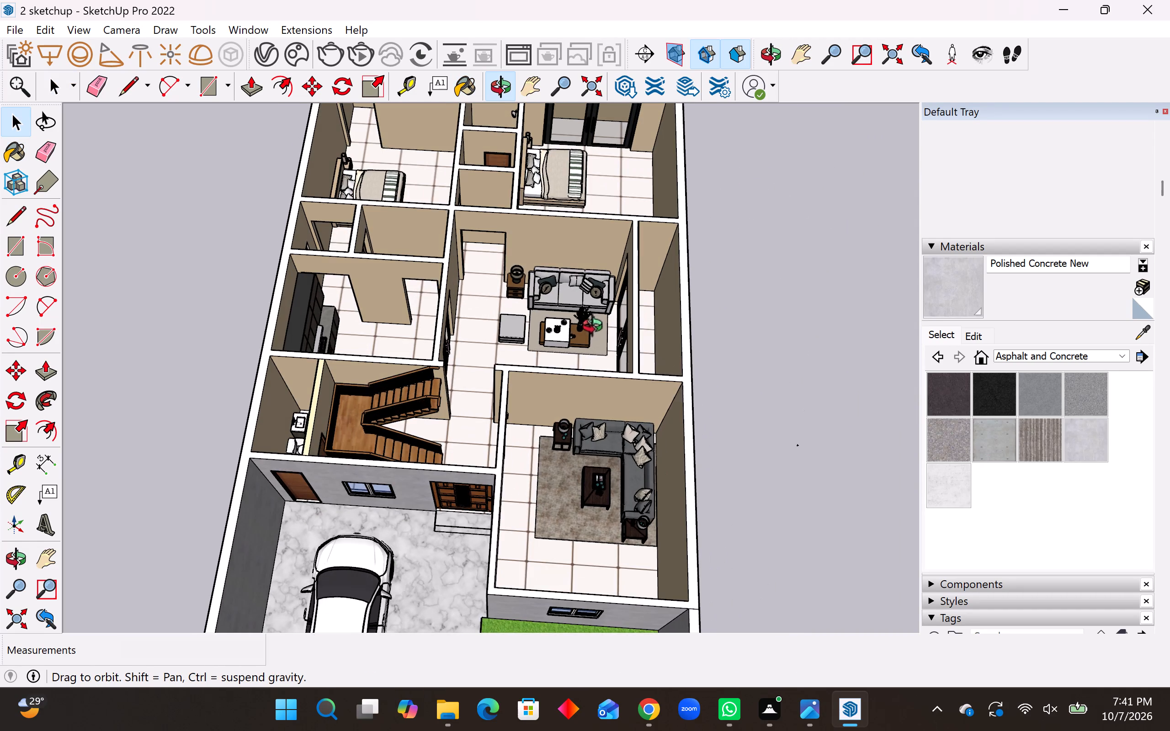
{"action": "middle_click_drag", "start_coordinate": [596, 328], "coordinate": [607, 260]}
{"action": "scroll", "coordinate": [621, 272], "scroll_direction": "down", "scroll_amount": 5}
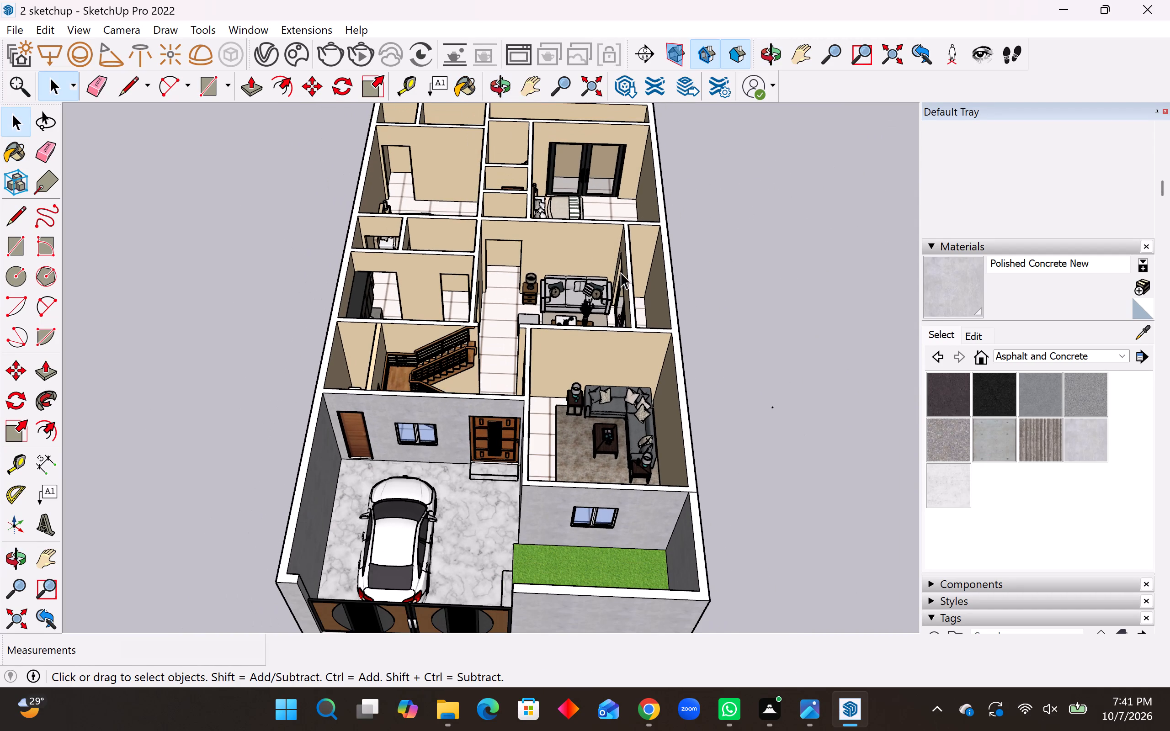
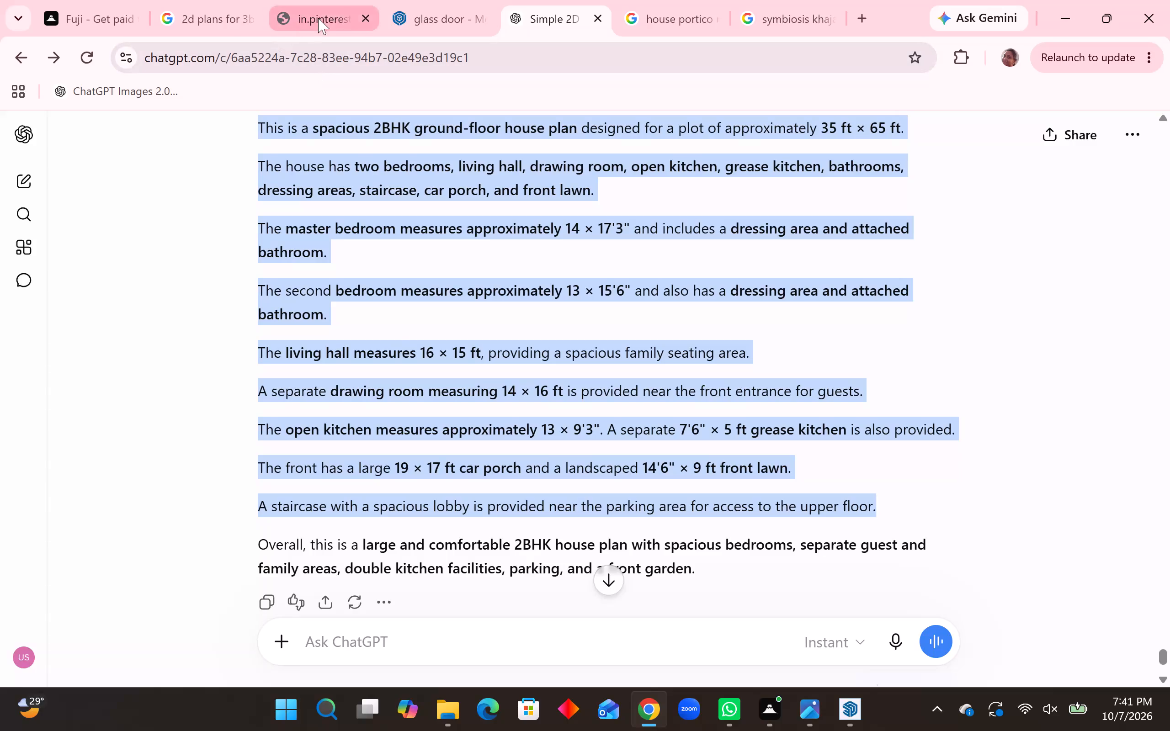
Switch to 3D Warehouse in the browser and search its models for "dressing table".
{"action": "left_click", "coordinate": [436, 20]}
{"action": "left_click", "coordinate": [734, 141]}
{"action": "left_click", "coordinate": [707, 142]}
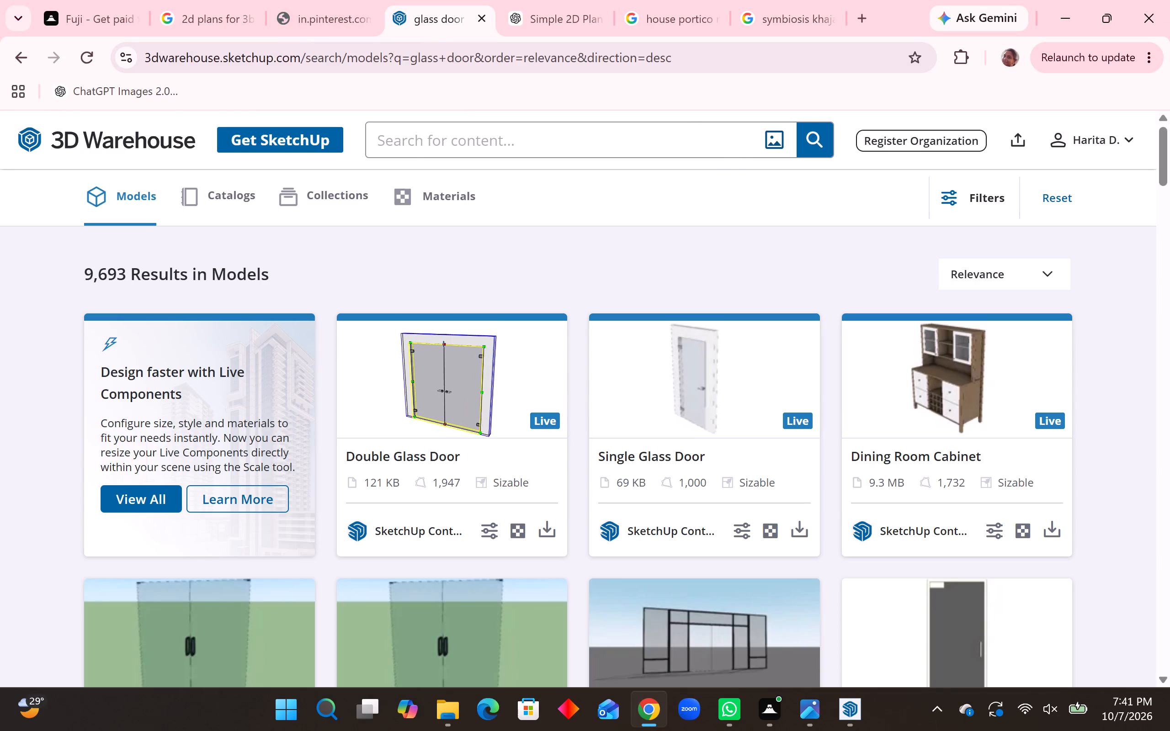
{"action": "type", "text": "dressing table"}
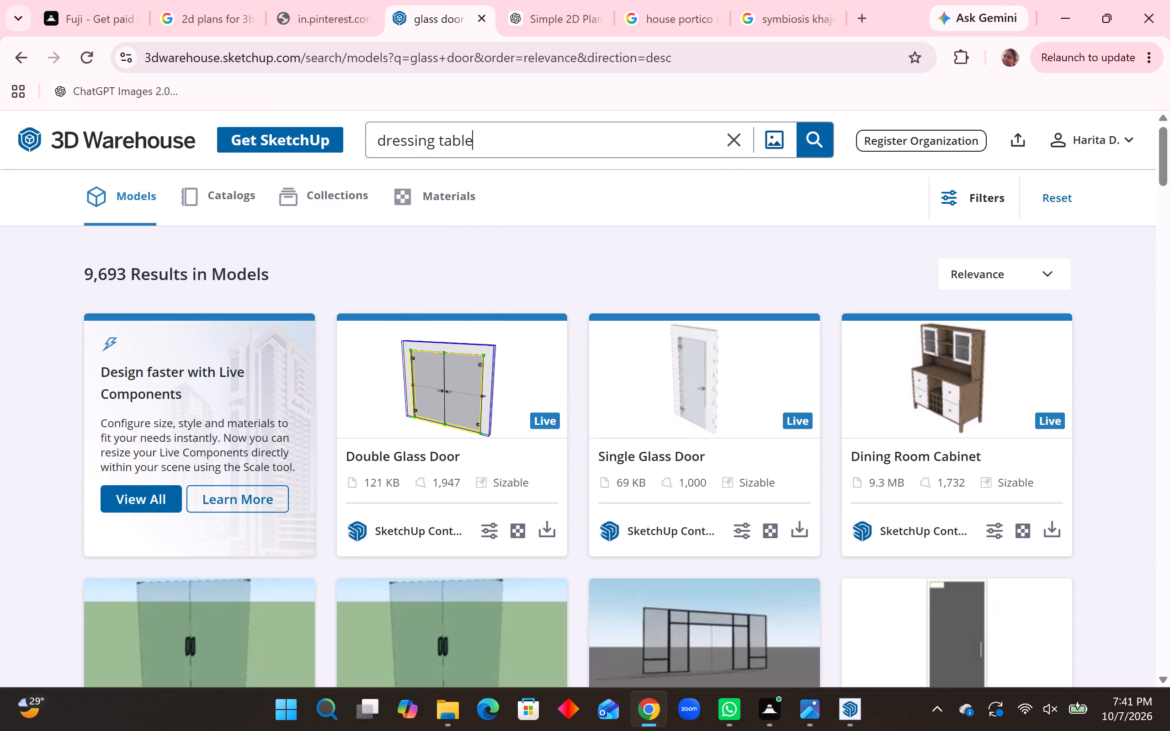
{"action": "key", "text": "Return"}
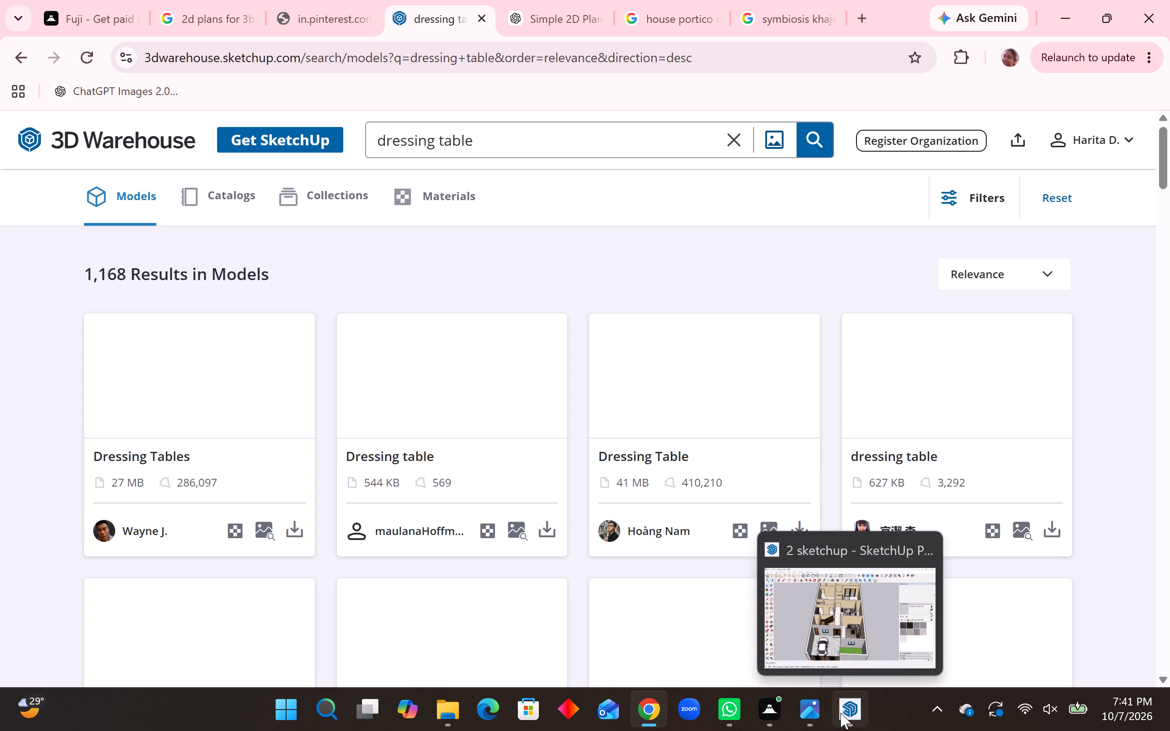
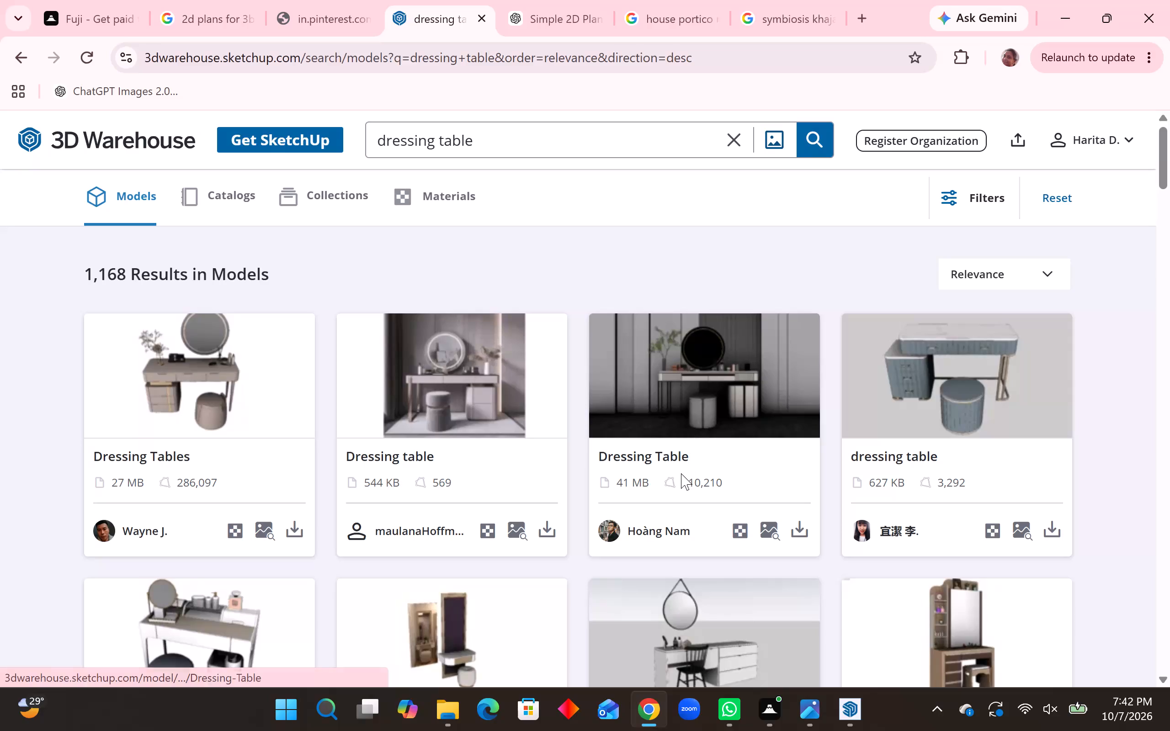
Browse the dressing table results and download the 31 MB wooden model with a tall mirror, side shelves and stool.
{"action": "scroll", "coordinate": [681, 473], "scroll_direction": "down", "scroll_amount": 2}
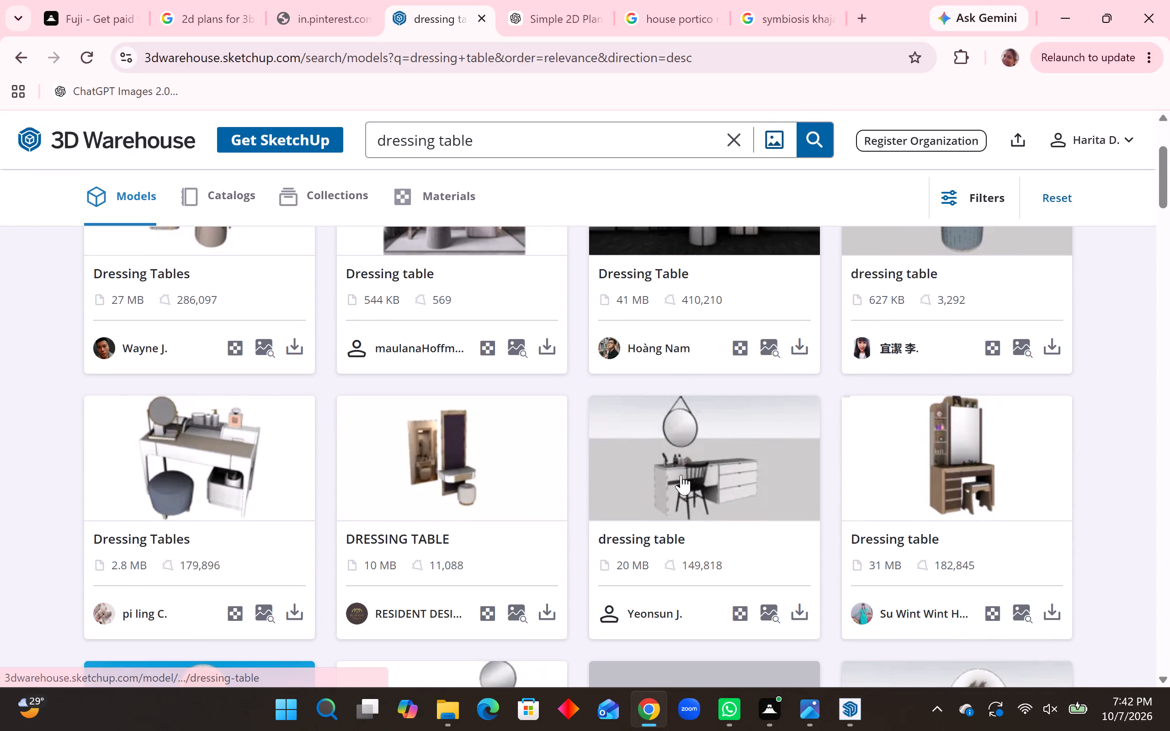
{"action": "scroll", "coordinate": [681, 480], "scroll_direction": "down", "scroll_amount": 2}
{"action": "scroll", "coordinate": [751, 478], "scroll_direction": "down", "scroll_amount": 1}
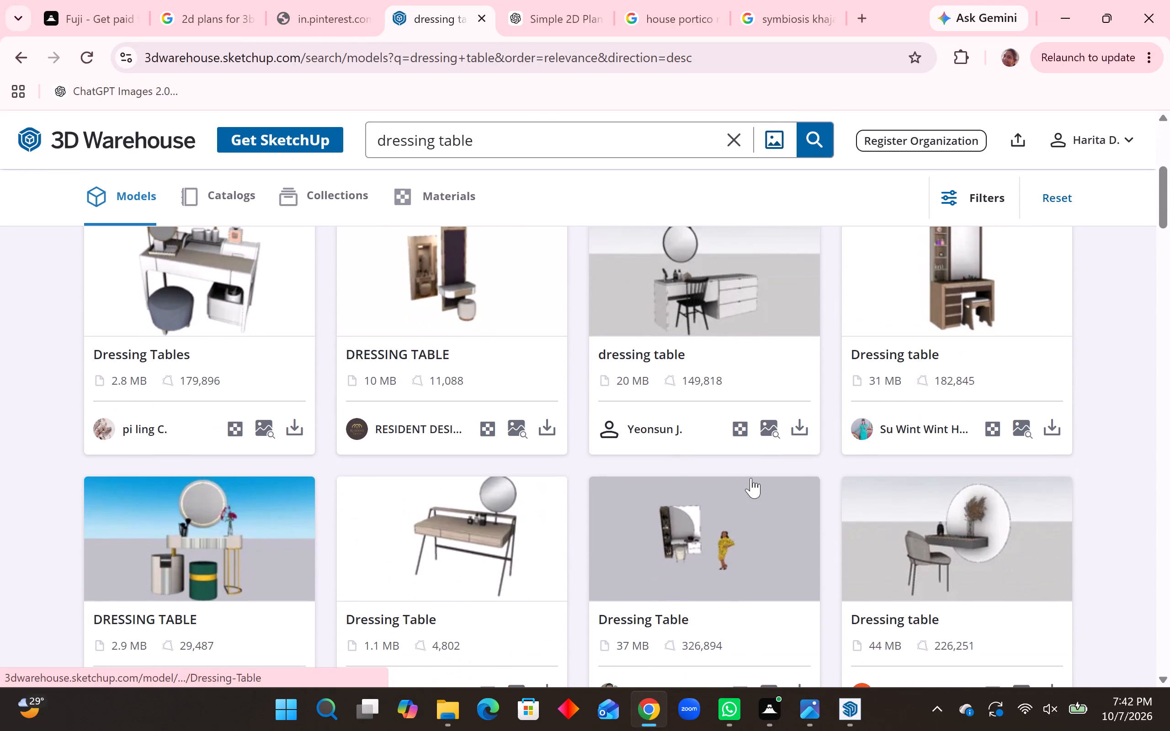
{"action": "scroll", "coordinate": [976, 282], "scroll_direction": "up", "scroll_amount": 2}
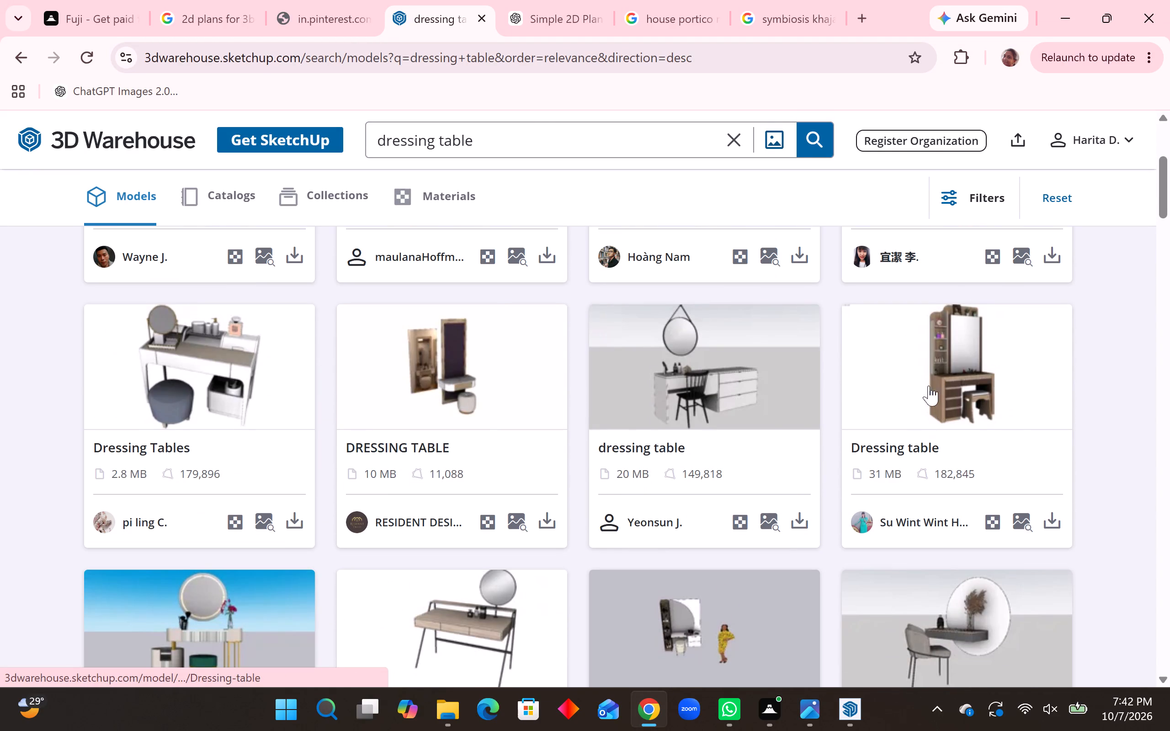
{"action": "scroll", "coordinate": [530, 514], "scroll_direction": "down", "scroll_amount": 2}
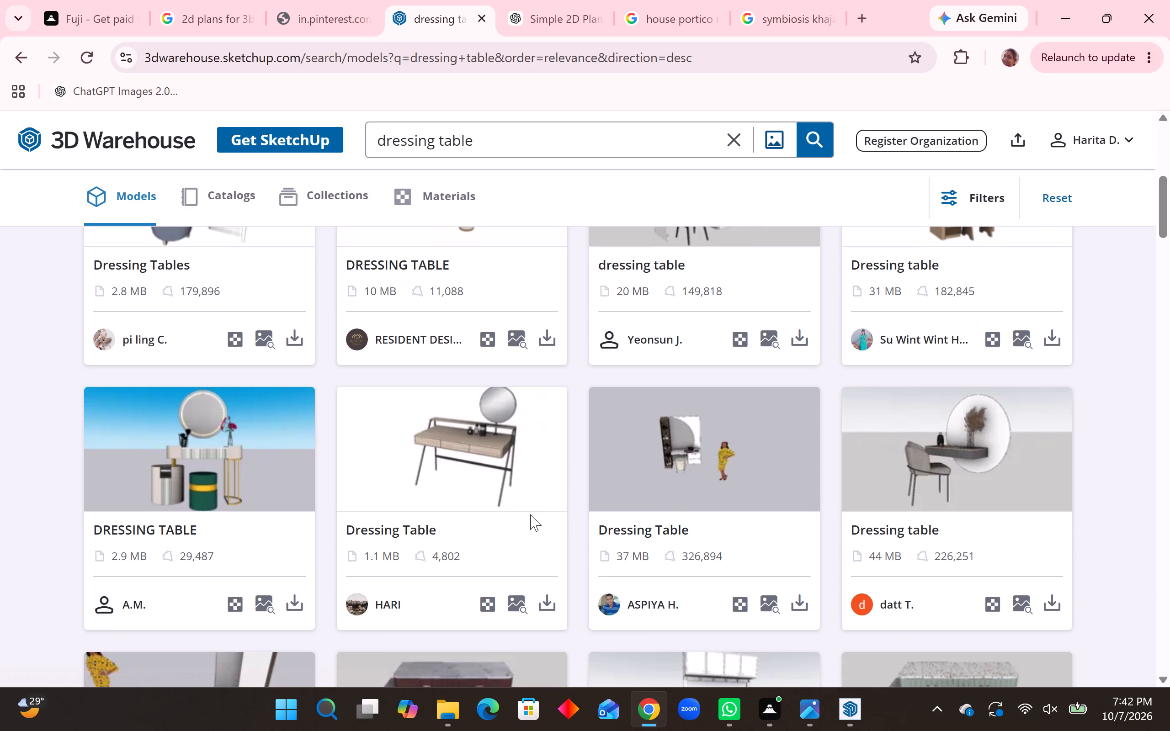
{"action": "scroll", "coordinate": [531, 515], "scroll_direction": "down", "scroll_amount": 5}
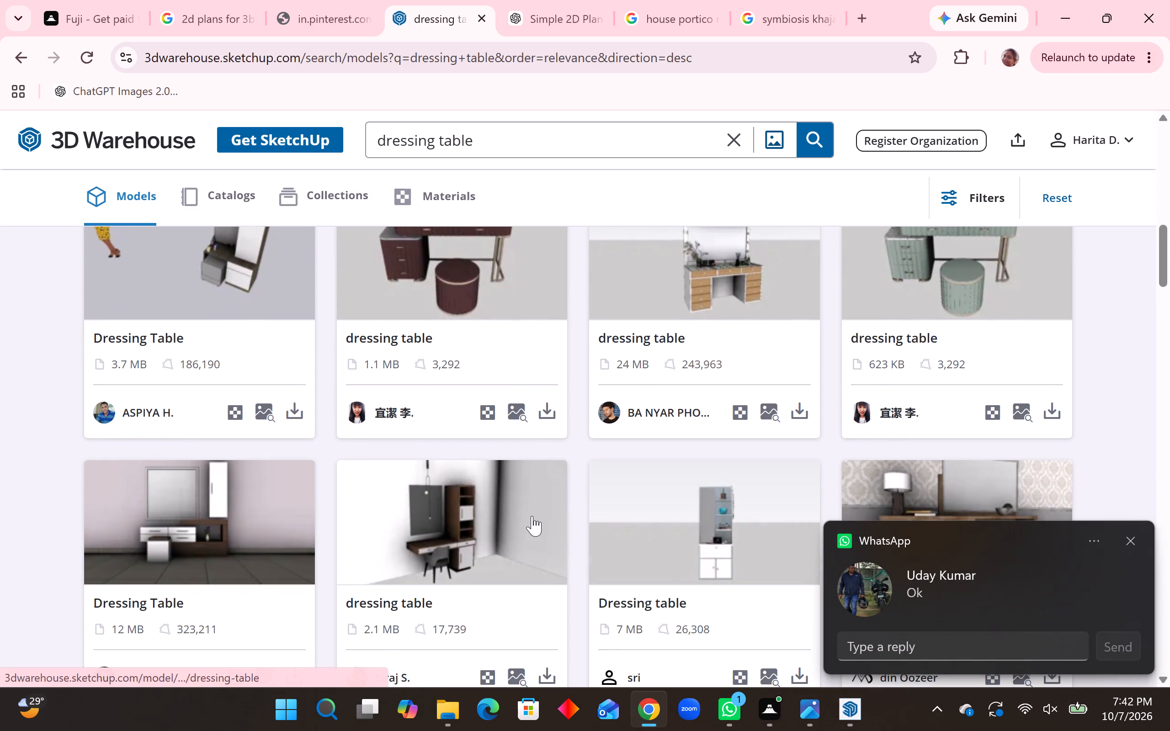
{"action": "scroll", "coordinate": [532, 516], "scroll_direction": "up", "scroll_amount": 8}
{"action": "scroll", "coordinate": [532, 516], "scroll_direction": "down", "scroll_amount": 1}
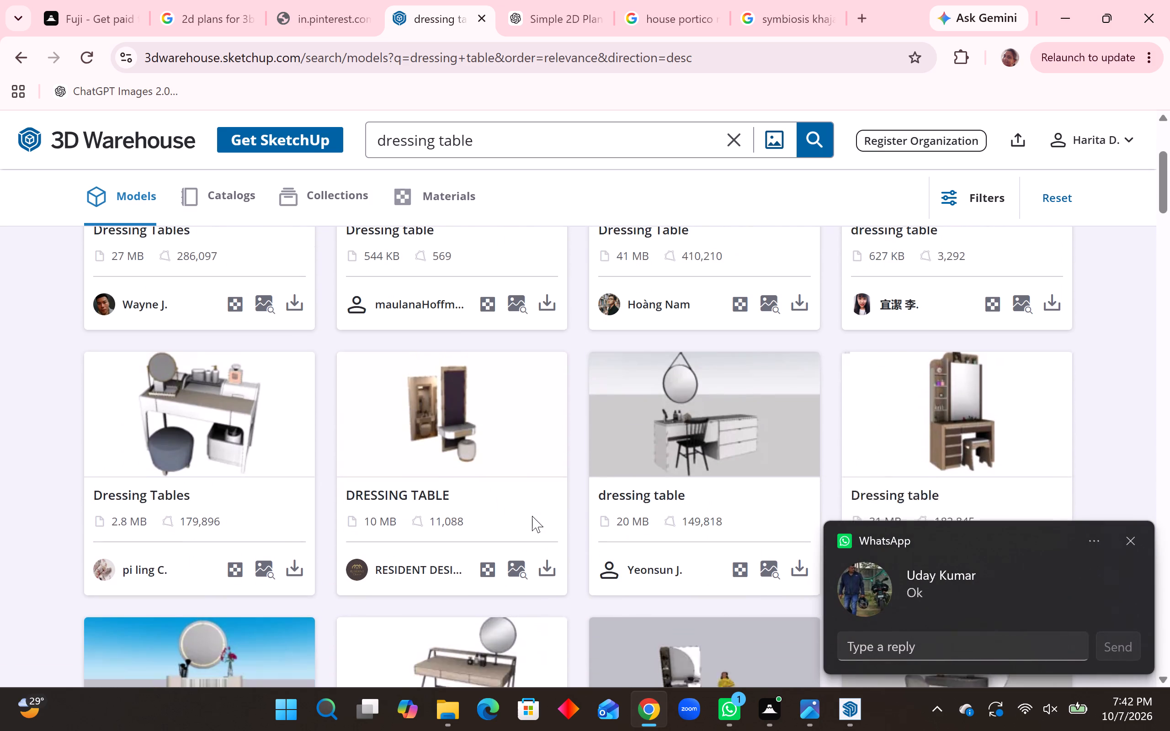
{"action": "scroll", "coordinate": [651, 508], "scroll_direction": "down", "scroll_amount": 1}
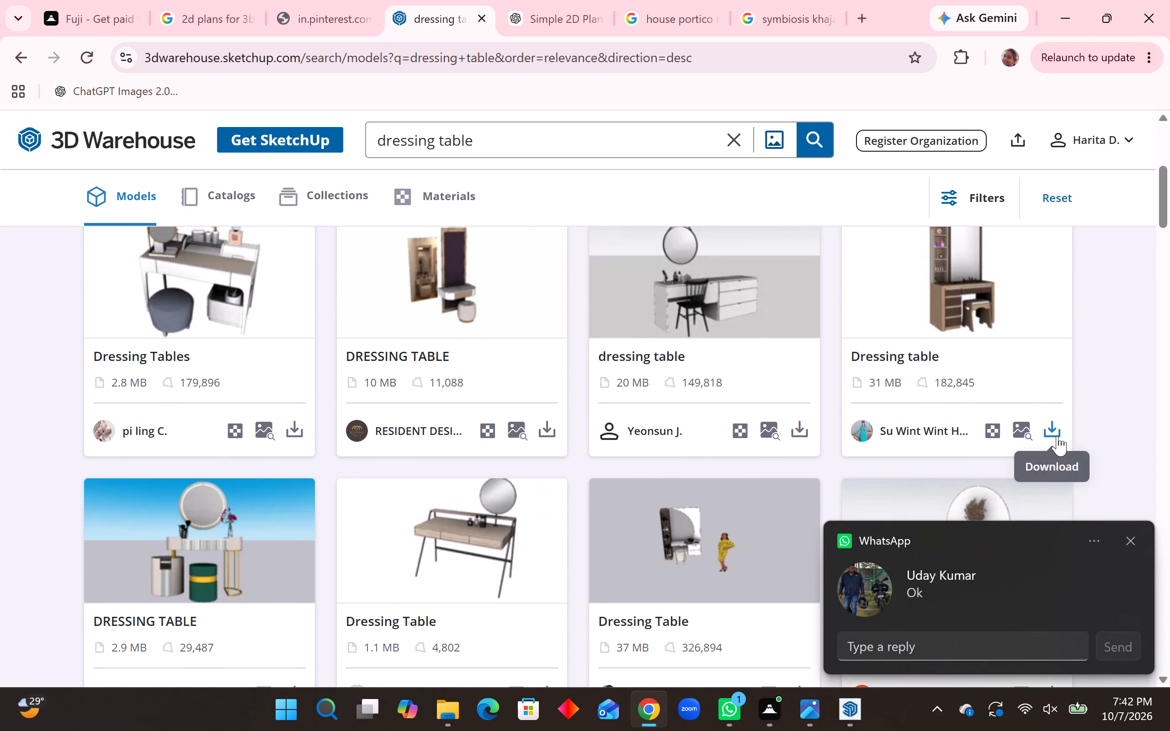
{"action": "left_click", "coordinate": [1057, 436]}
{"action": "left_click", "coordinate": [949, 467]}
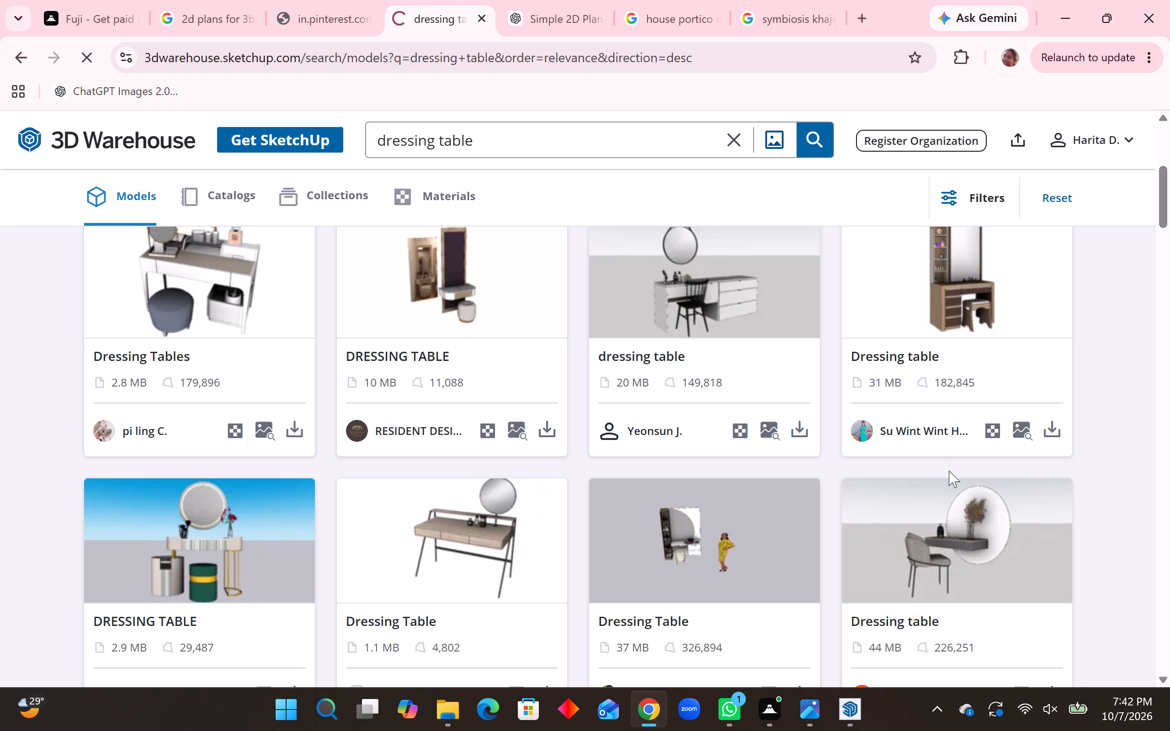
Switch to SketchUp, import Untitled (9) from Downloads, and place the dressing table on open ground beside the house.
{"action": "left_click", "coordinate": [847, 705]}
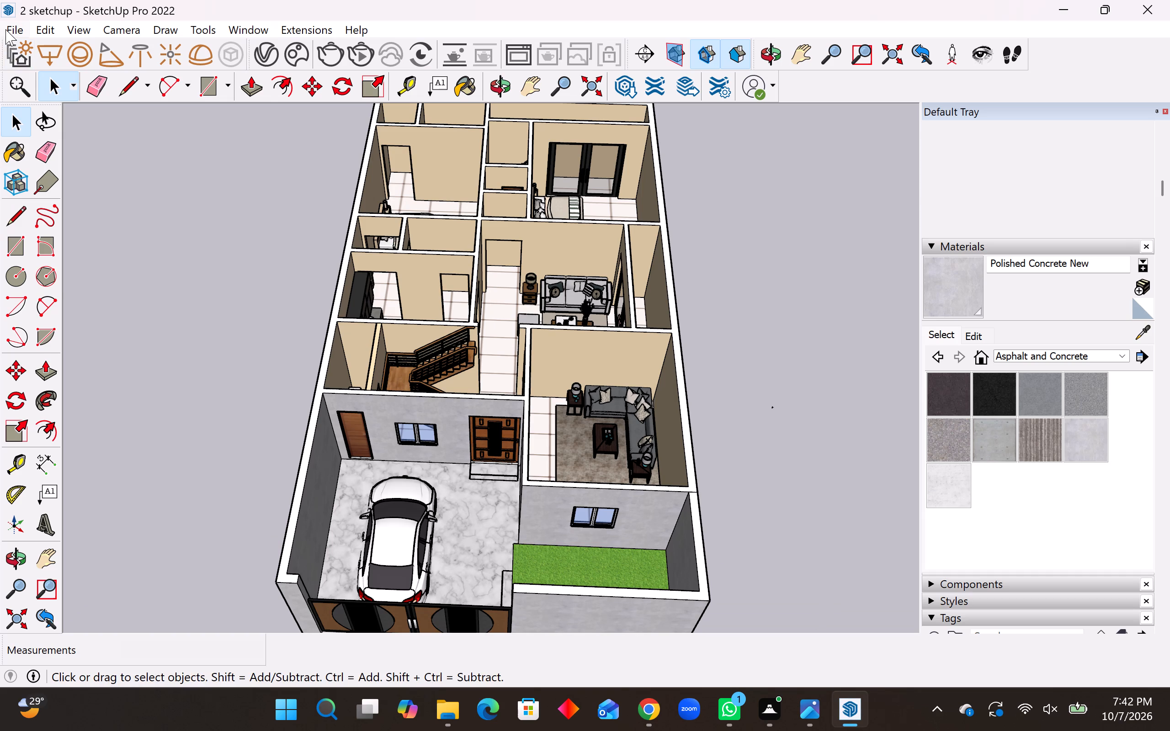
{"action": "left_click", "coordinate": [5, 29]}
{"action": "left_click", "coordinate": [54, 338]}
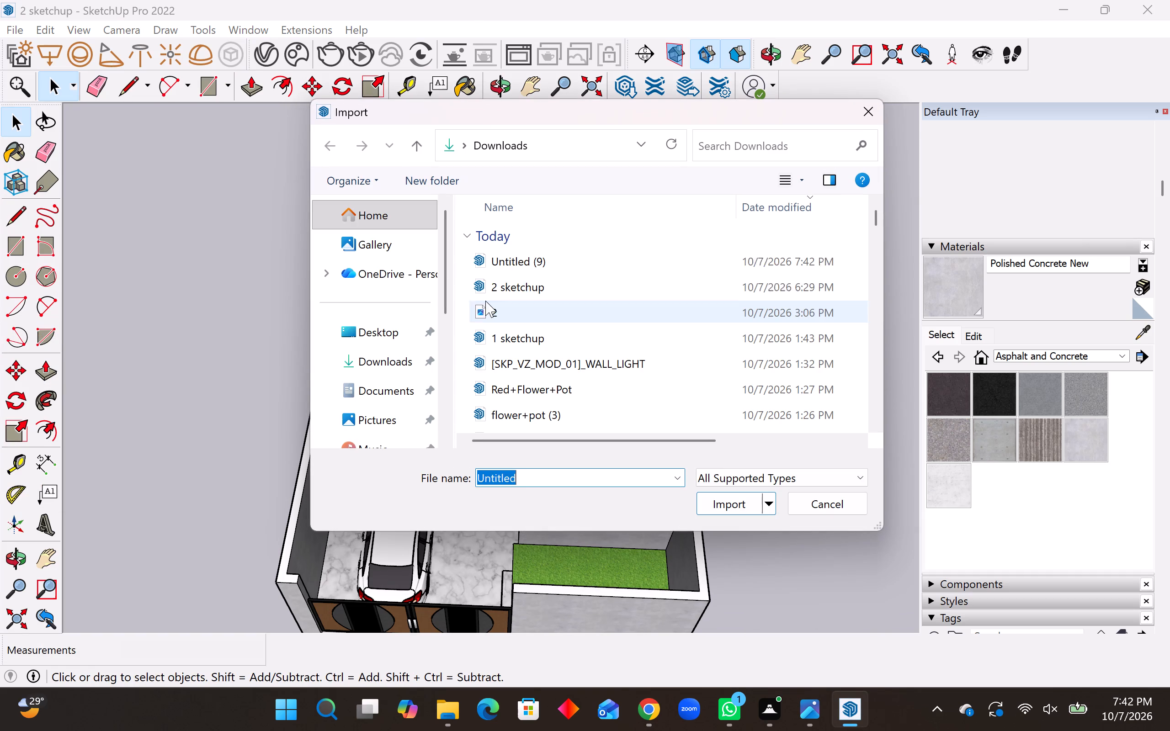
{"action": "left_click", "coordinate": [531, 265]}
{"action": "left_click", "coordinate": [728, 504]}
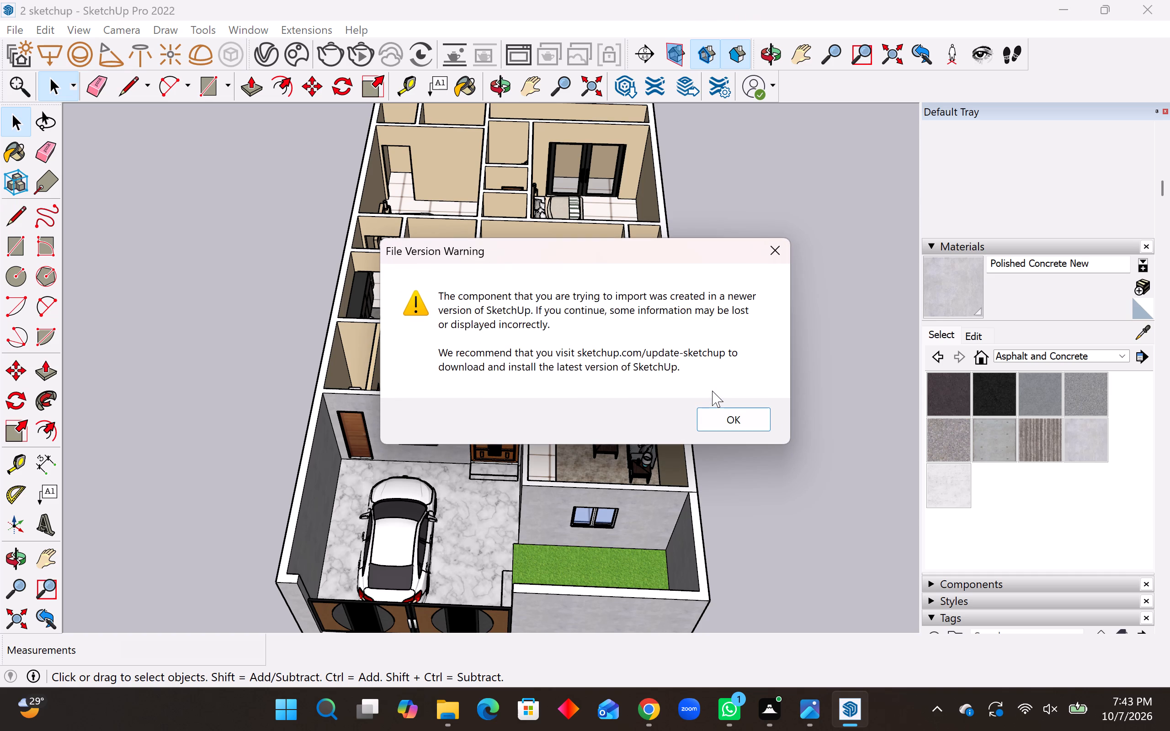
{"action": "left_click", "coordinate": [777, 239]}
{"action": "scroll", "coordinate": [677, 427], "scroll_direction": "down", "scroll_amount": 2}
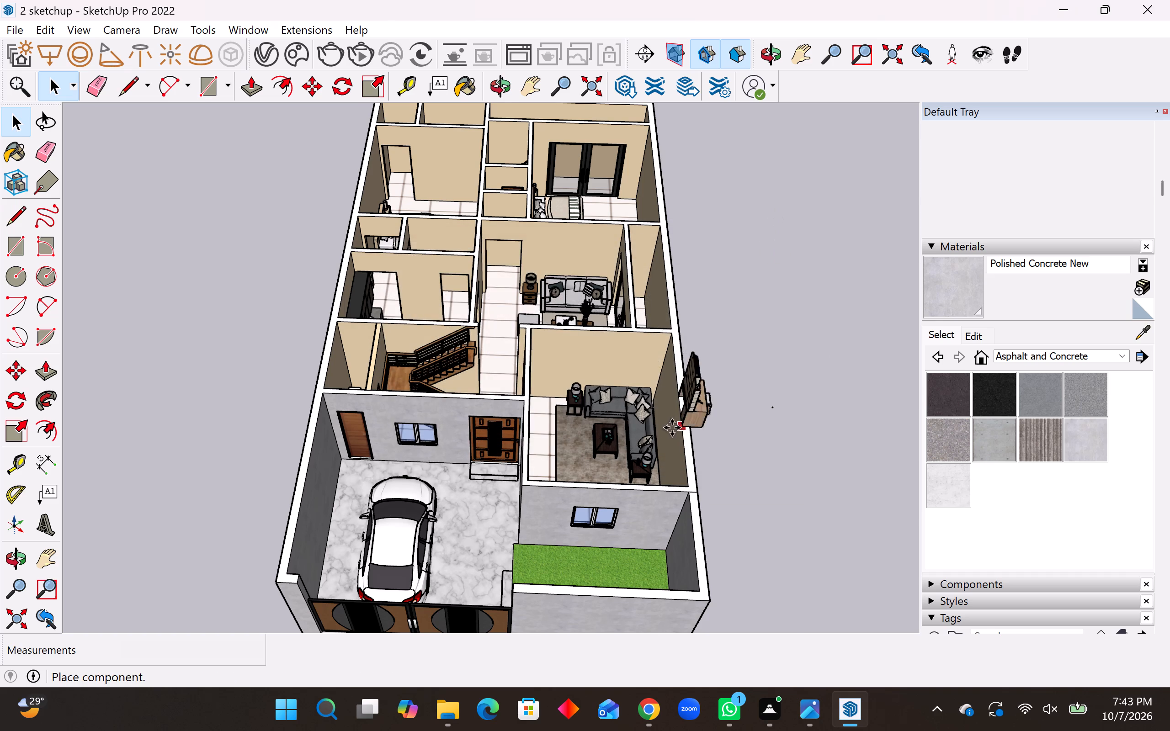
{"action": "scroll", "coordinate": [672, 428], "scroll_direction": "down", "scroll_amount": 5}
{"action": "middle_click_drag", "start_coordinate": [716, 315], "coordinate": [741, 430]}
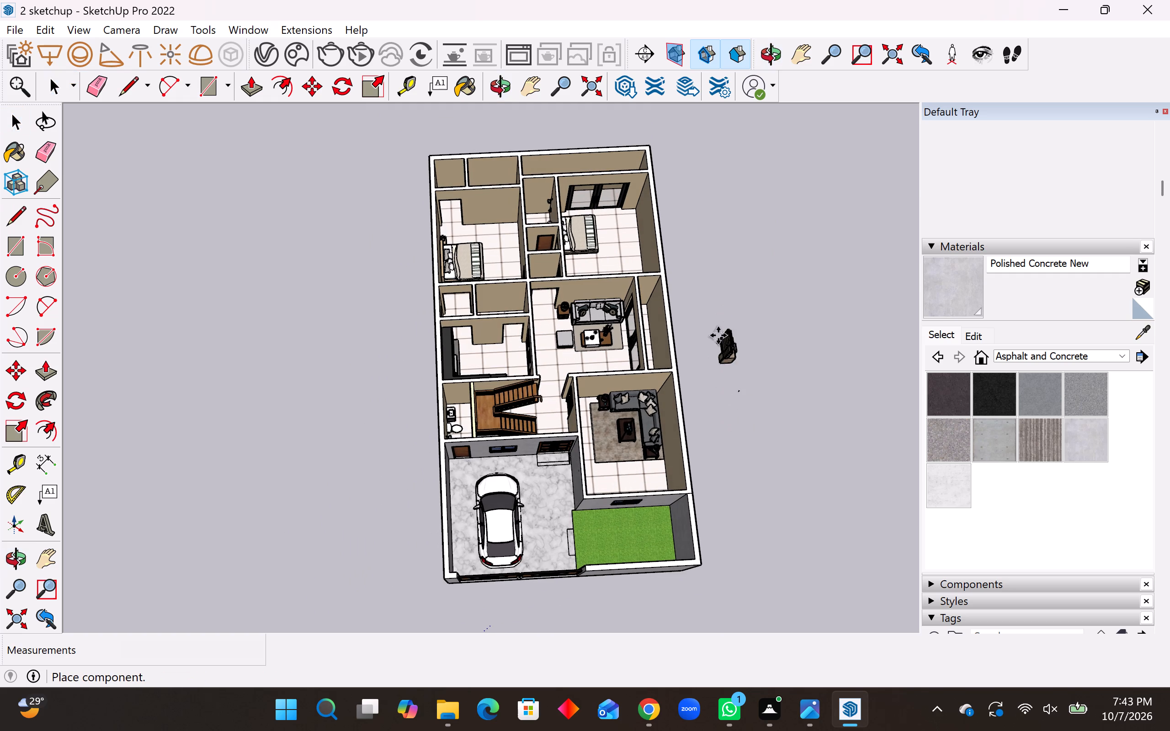
{"action": "left_click", "coordinate": [726, 331]}
Rotate the imported dressing table 90 degrees on the ground plane.
{"action": "middle_click_drag", "start_coordinate": [726, 388], "coordinate": [625, 311]}
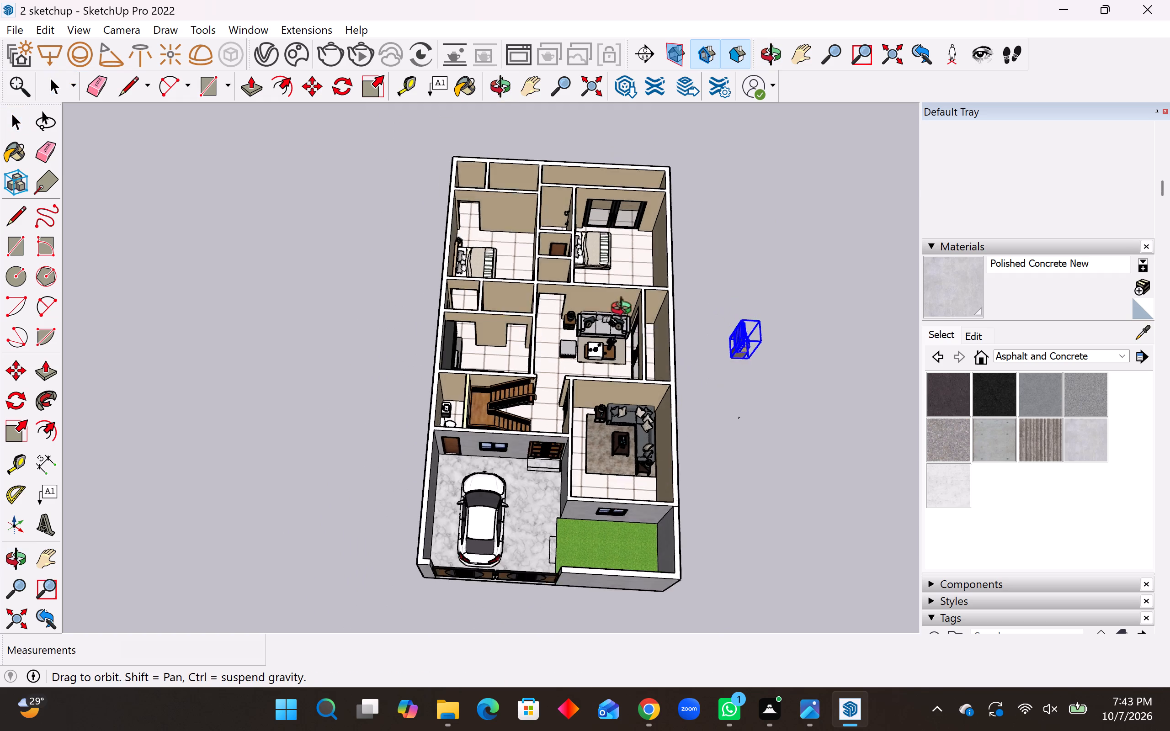
{"action": "middle_click_drag", "start_coordinate": [625, 311], "coordinate": [607, 235]}
{"action": "scroll", "coordinate": [779, 356], "scroll_direction": "up", "scroll_amount": 8}
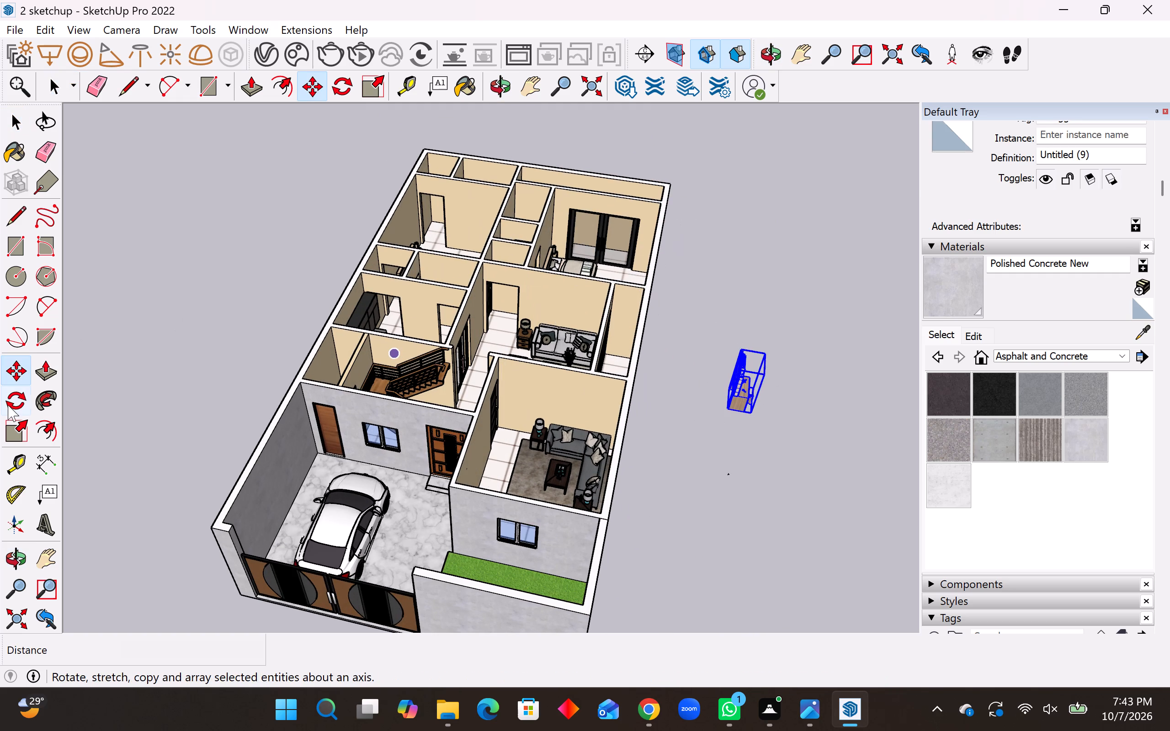
{"action": "left_click", "coordinate": [13, 400]}
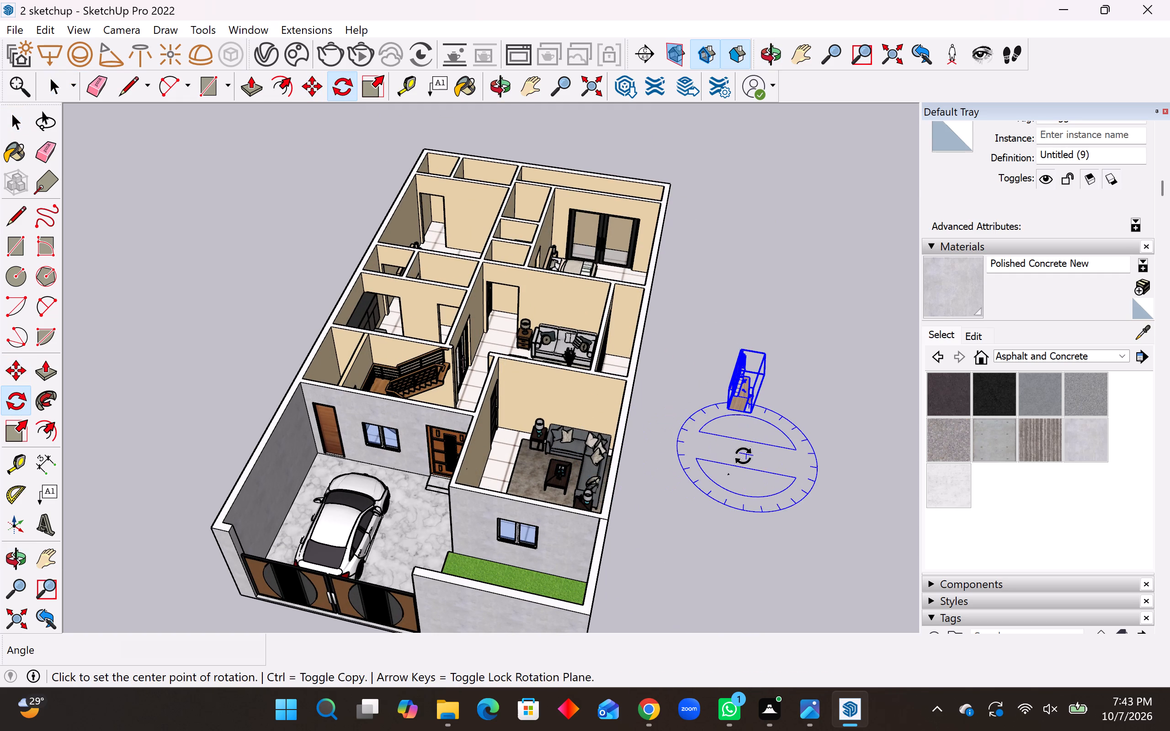
{"action": "left_click", "coordinate": [743, 456]}
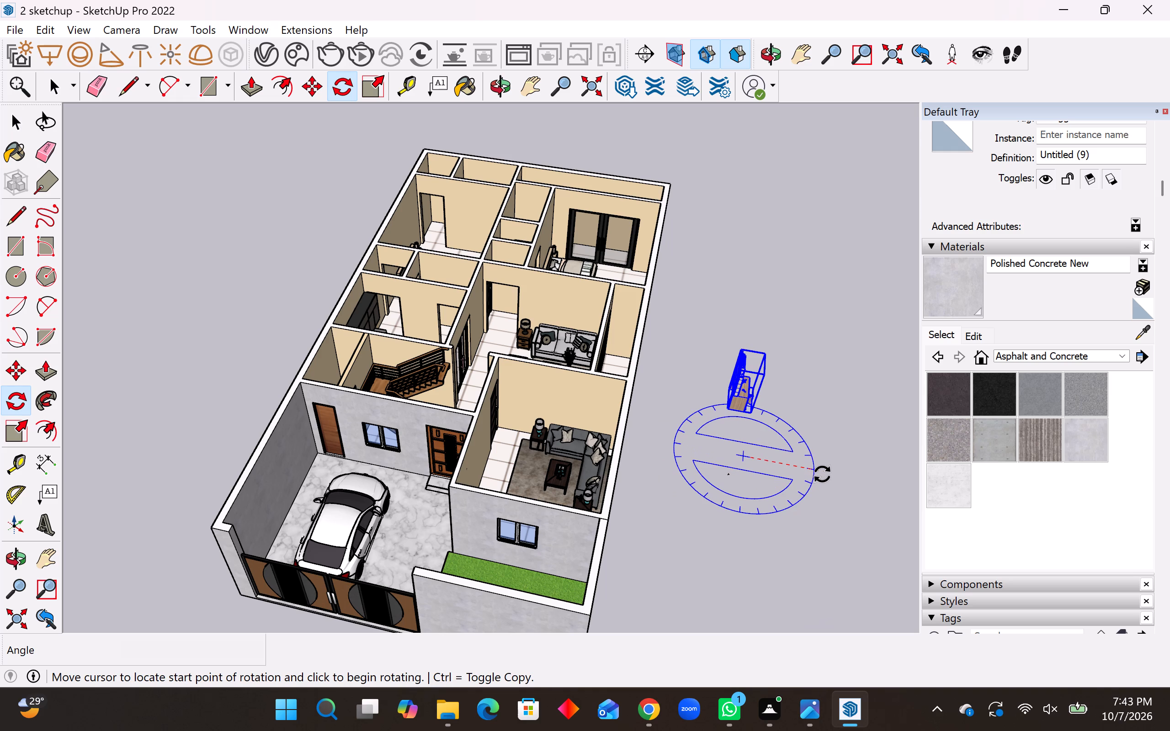
{"action": "double_click", "coordinate": [824, 472]}
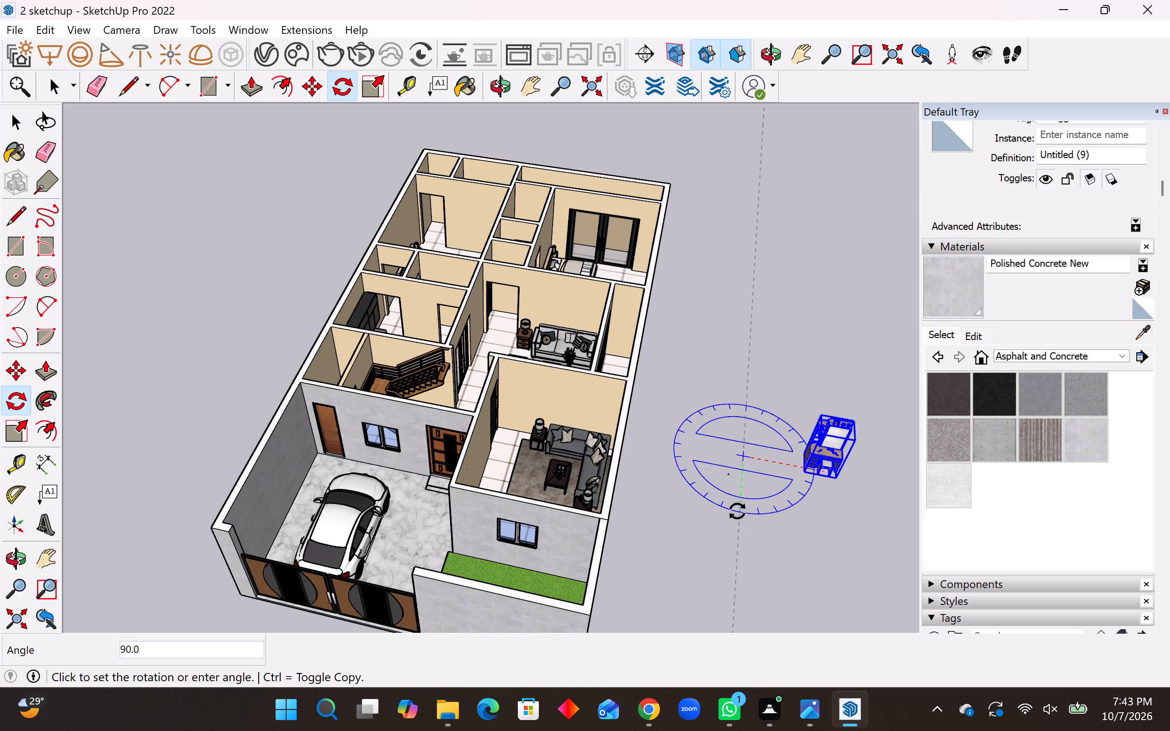
{"action": "left_click", "coordinate": [737, 511]}
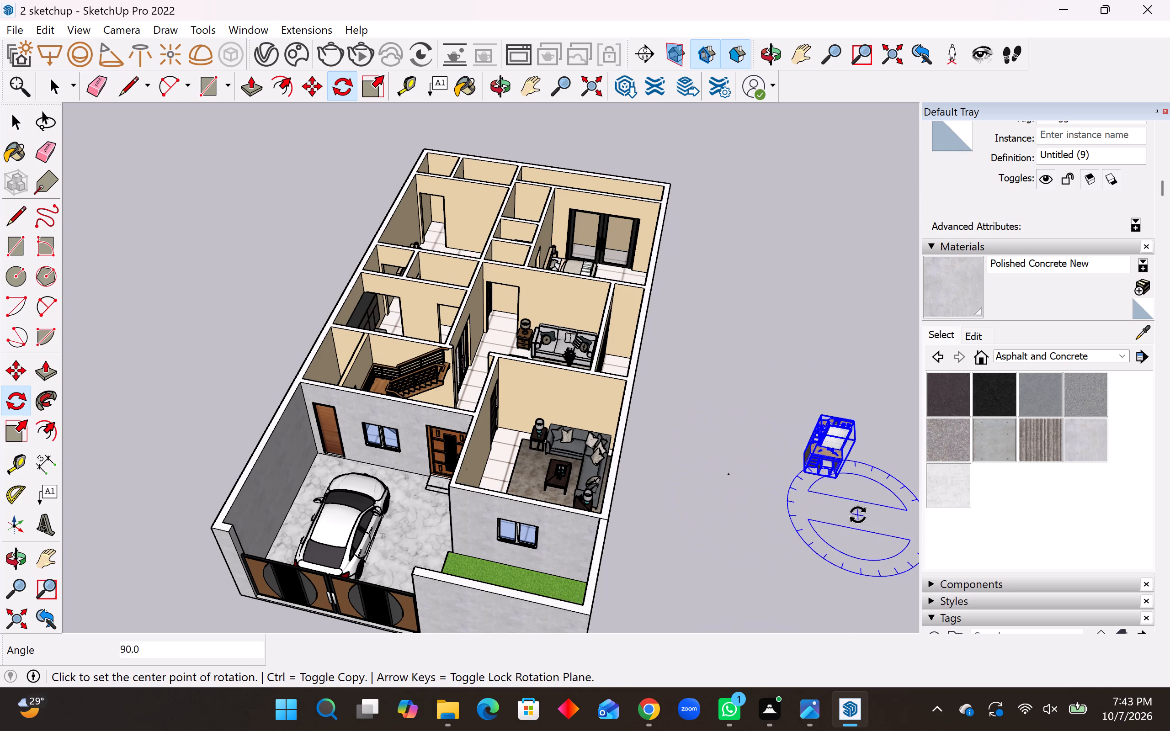
Move the dressing table about 62' 11" into the small rear corner room adjoining the toilet behind the bedroom.
{"action": "key", "text": "m"}
{"action": "middle_click_drag", "start_coordinate": [773, 446], "coordinate": [854, 561]}
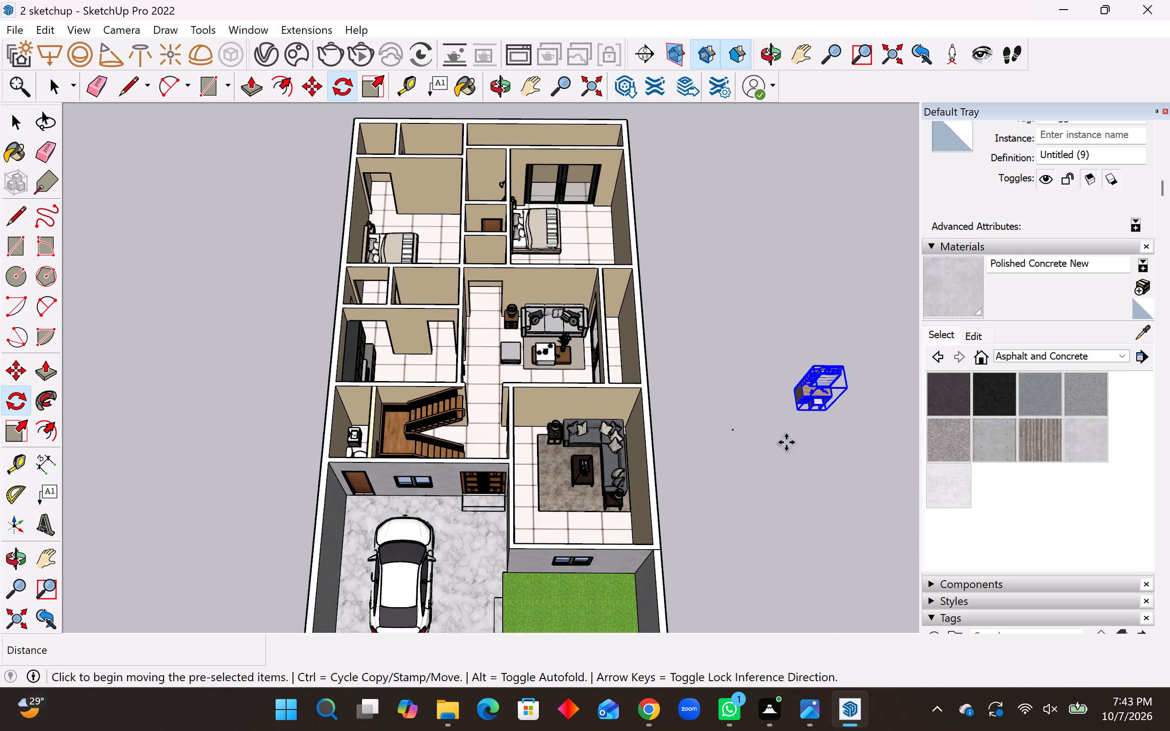
{"action": "scroll", "coordinate": [791, 383], "scroll_direction": "up", "scroll_amount": 5}
{"action": "left_click", "coordinate": [792, 382]}
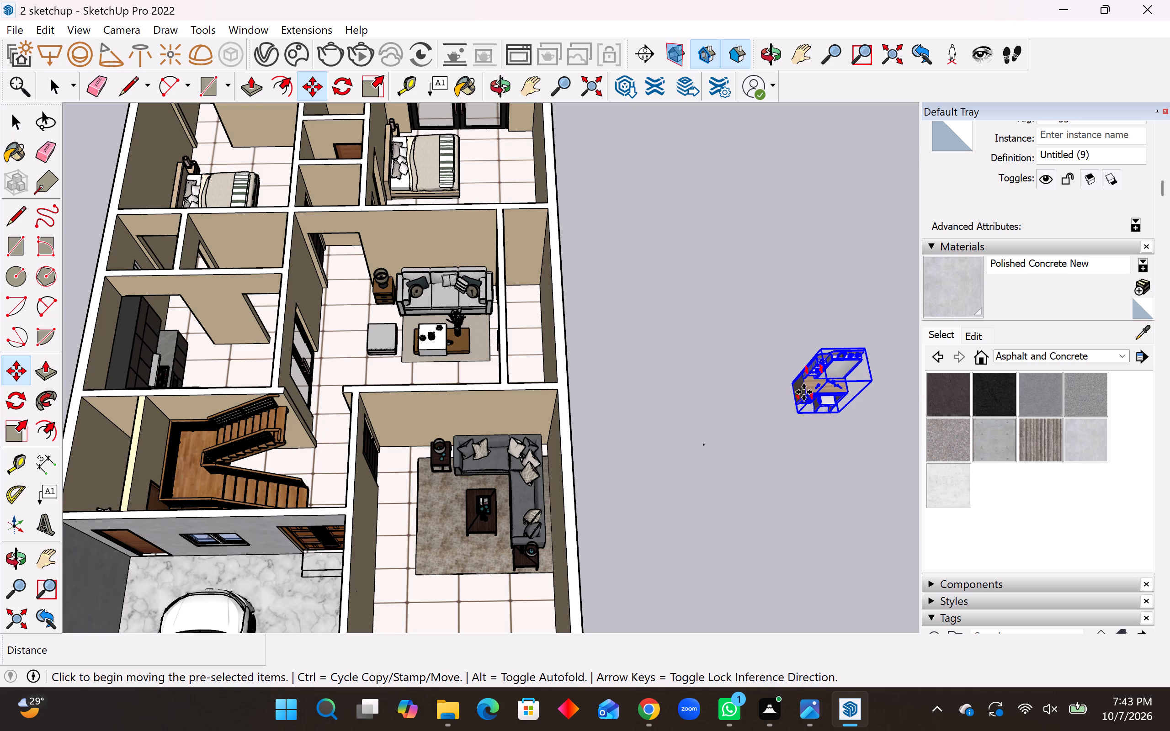
{"action": "scroll", "coordinate": [819, 403], "scroll_direction": "down", "scroll_amount": 20}
{"action": "middle_click_drag", "start_coordinate": [478, 186], "coordinate": [469, 297]}
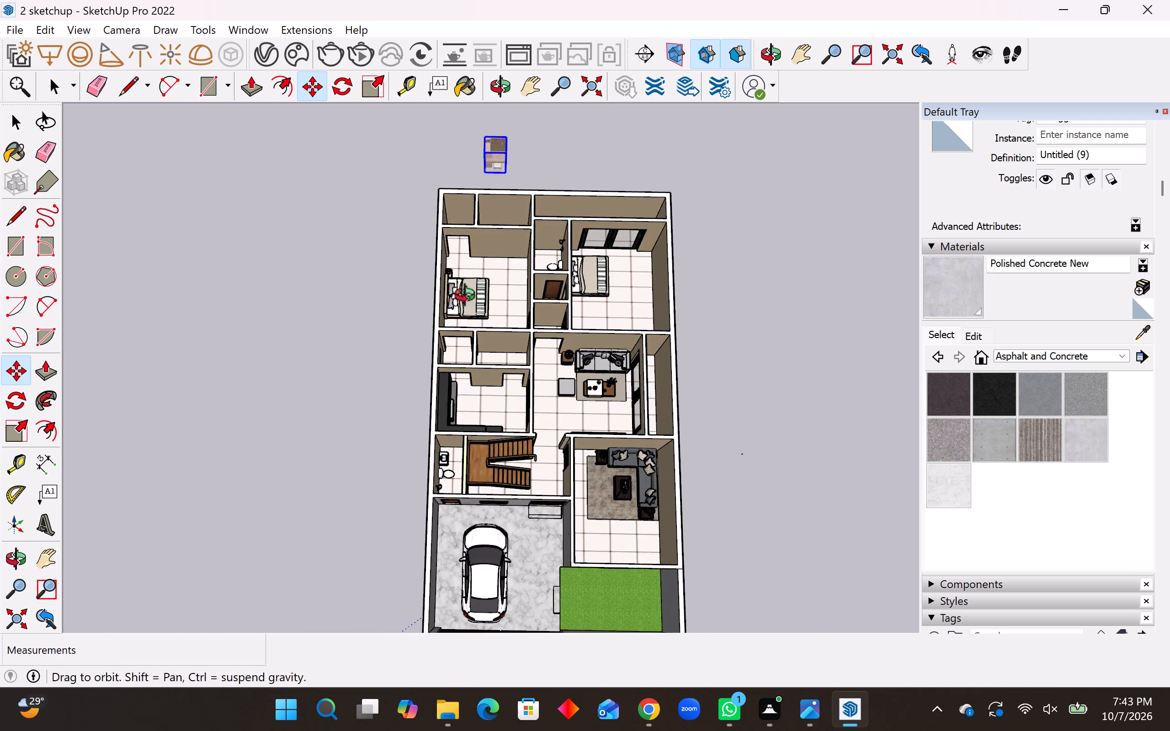
{"action": "middle_click_drag", "start_coordinate": [469, 297], "coordinate": [469, 325]}
{"action": "scroll", "coordinate": [443, 201], "scroll_direction": "up", "scroll_amount": 19}
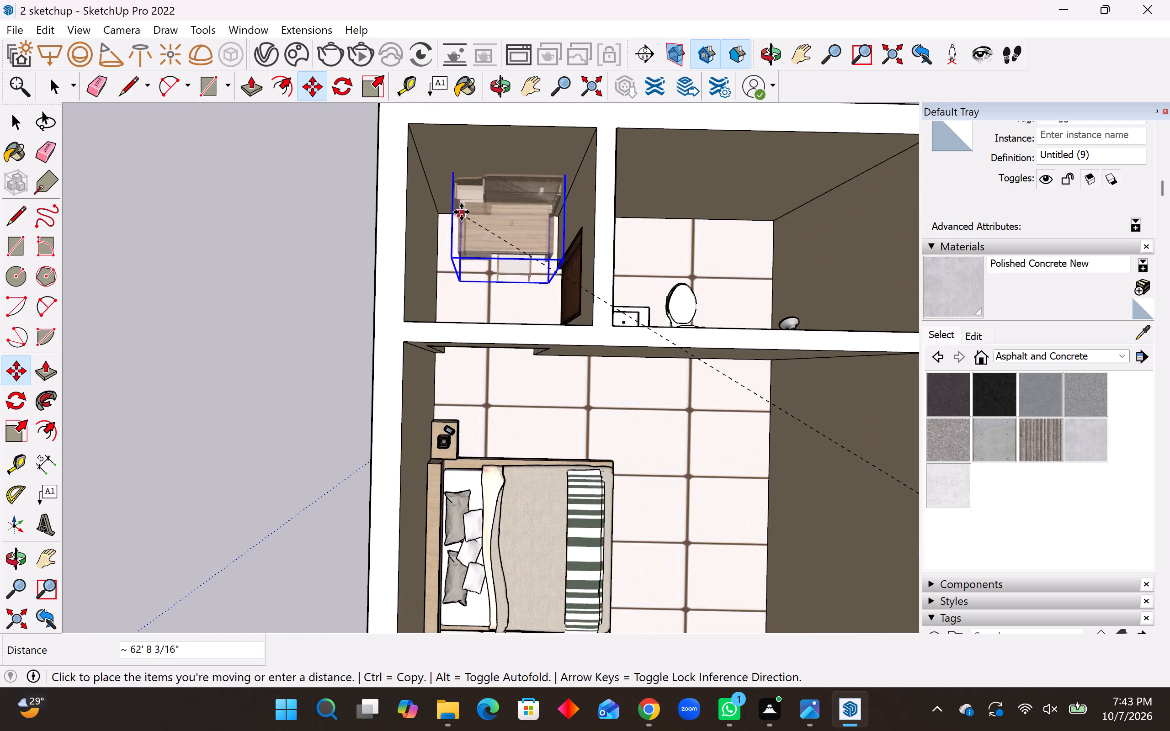
{"action": "scroll", "coordinate": [461, 212], "scroll_direction": "up", "scroll_amount": 3}
{"action": "left_click", "coordinate": [453, 215]}
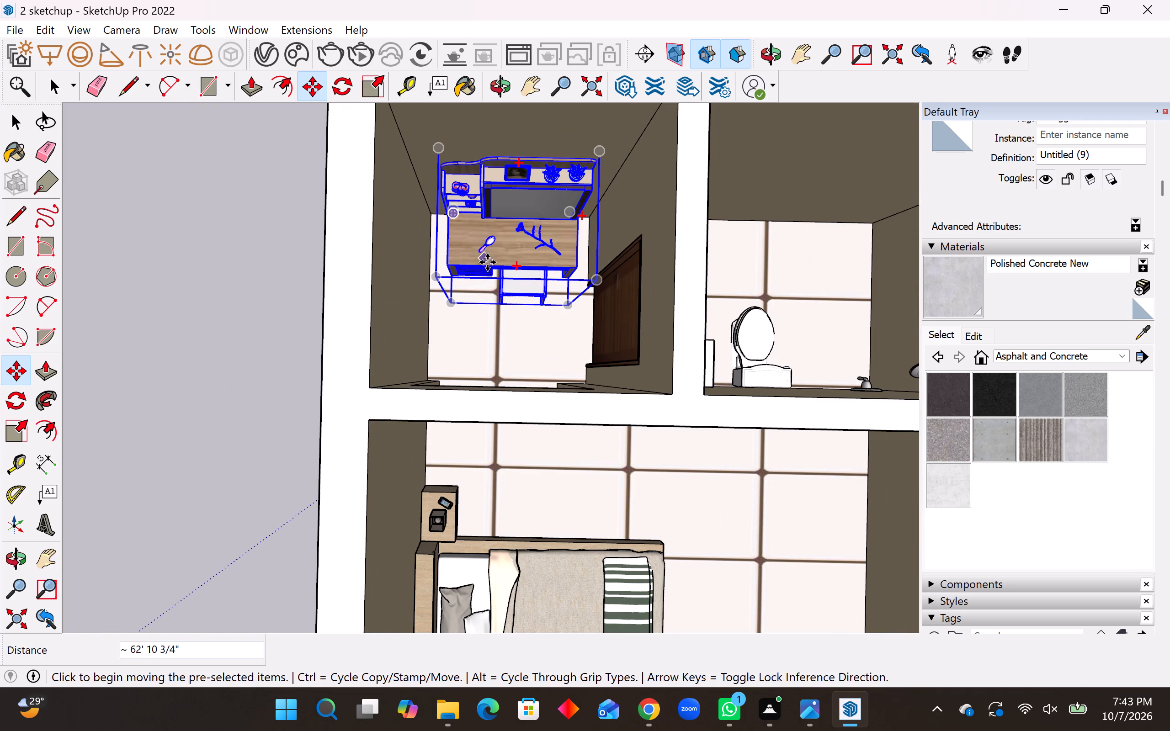
Copy the dressing table from the rear corner room to open ground outside the house, about 38' 9" away.
{"action": "middle_click_drag", "start_coordinate": [447, 245], "coordinate": [542, 200]}
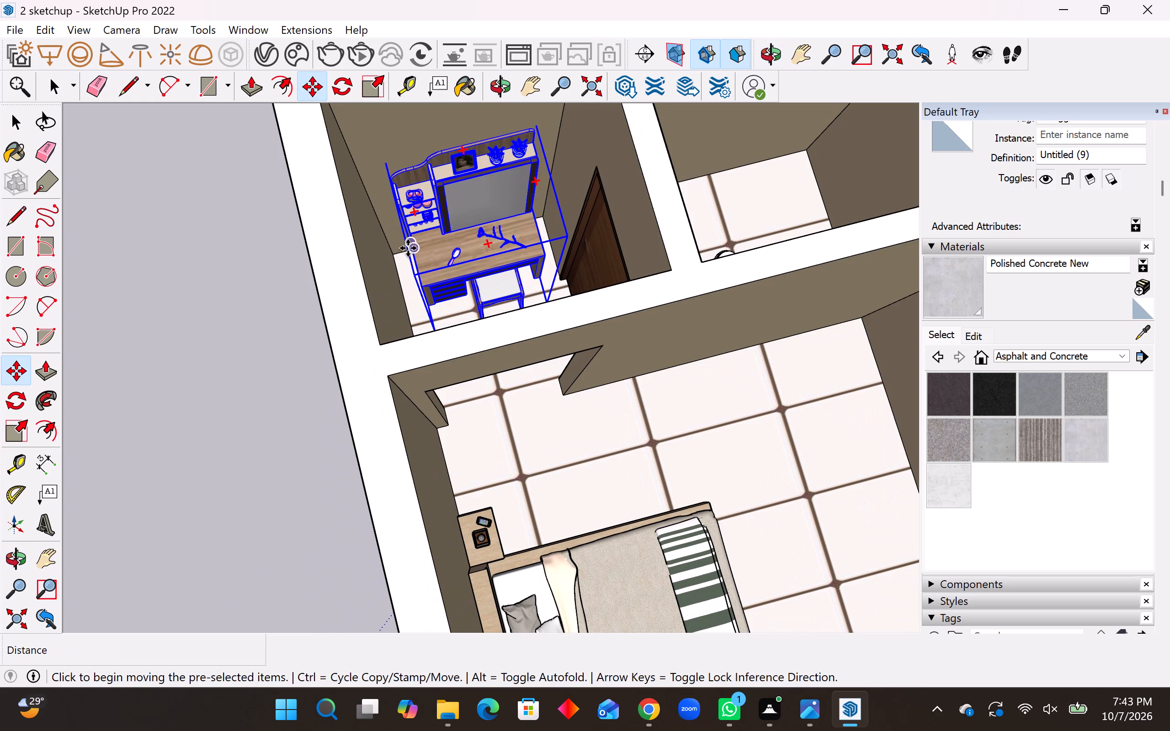
{"action": "scroll", "coordinate": [406, 253], "scroll_direction": "up", "scroll_amount": 12}
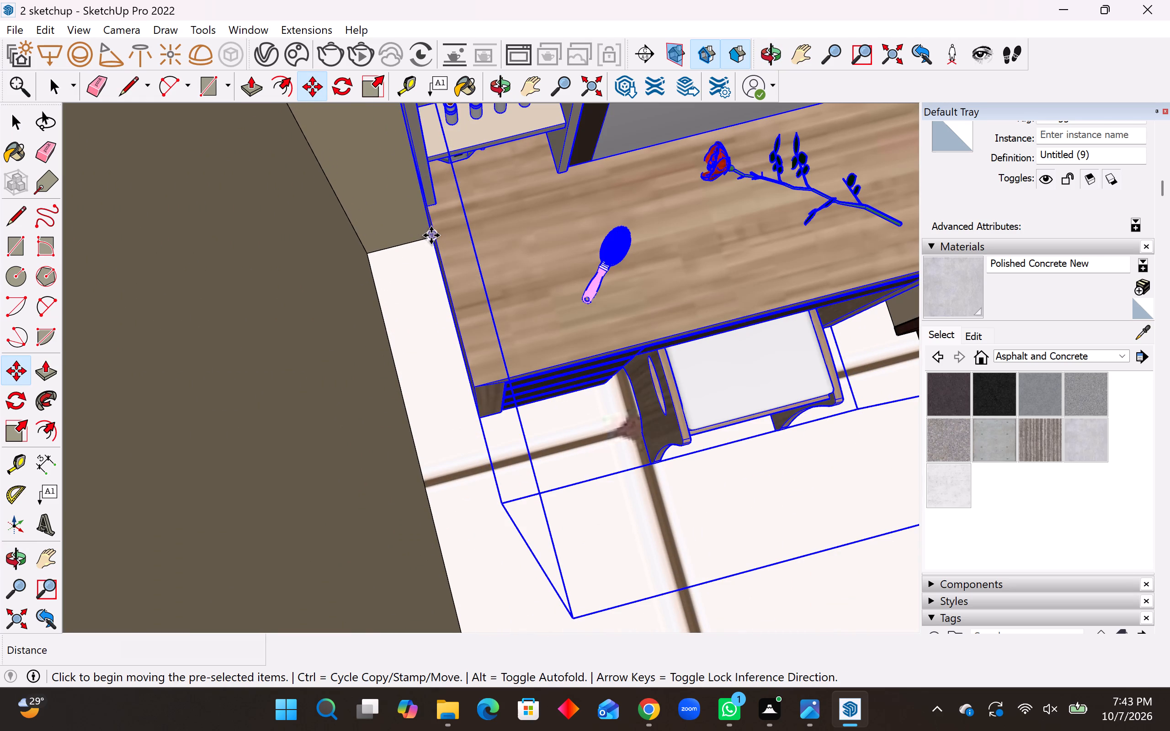
{"action": "left_click", "coordinate": [431, 235]}
{"action": "scroll", "coordinate": [453, 267], "scroll_direction": "down", "scroll_amount": 18}
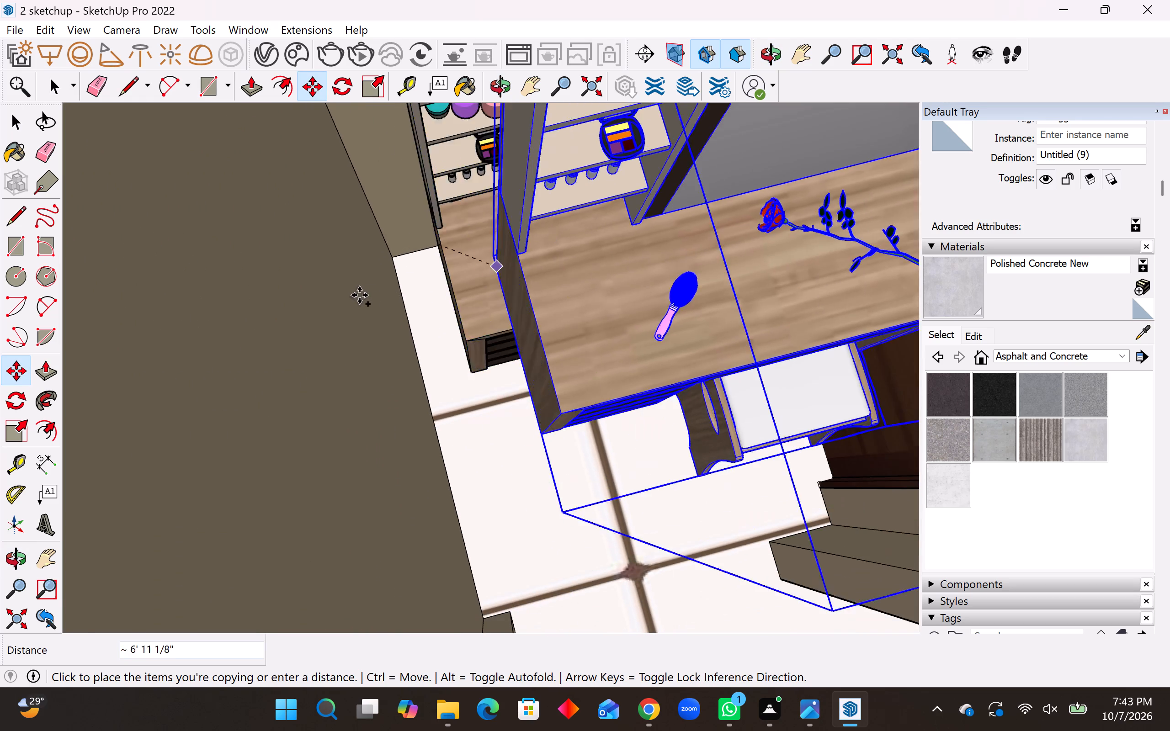
{"action": "scroll", "coordinate": [359, 295], "scroll_direction": "down", "scroll_amount": 20}
{"action": "scroll", "coordinate": [359, 295], "scroll_direction": "down", "scroll_amount": 8}
{"action": "scroll", "coordinate": [354, 270], "scroll_direction": "up", "scroll_amount": 1}
{"action": "scroll", "coordinate": [354, 270], "scroll_direction": "down", "scroll_amount": 5}
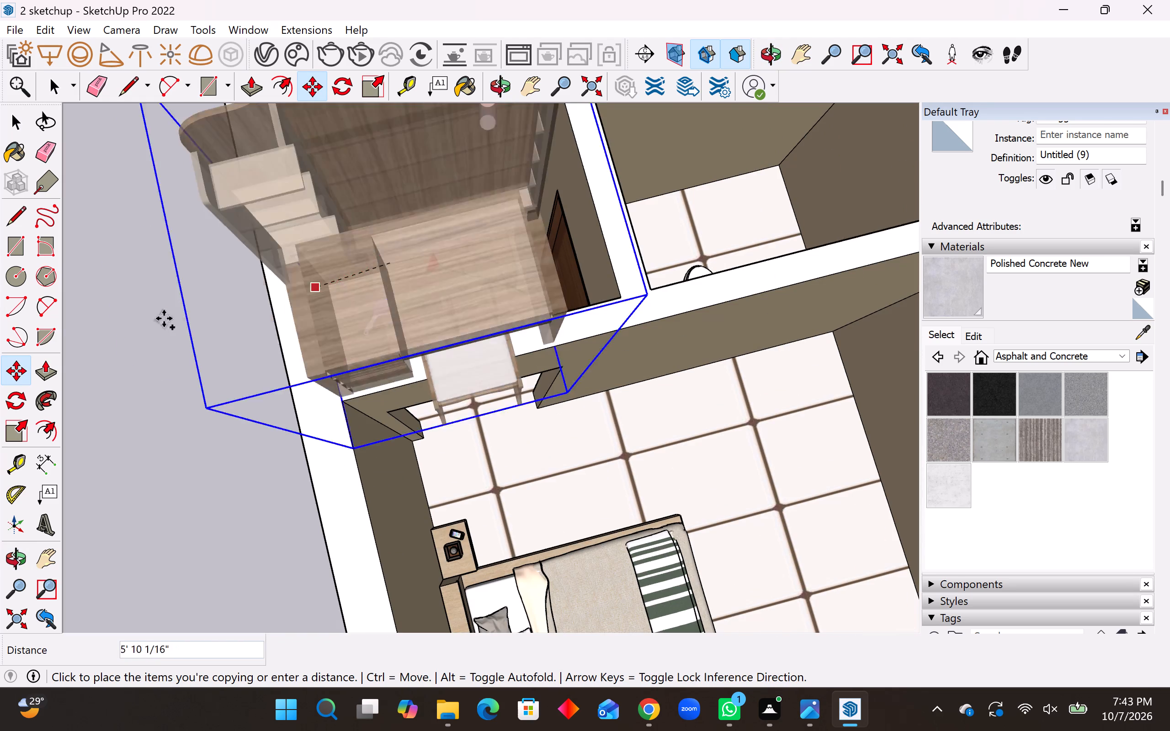
{"action": "scroll", "coordinate": [184, 304], "scroll_direction": "down", "scroll_amount": 20}
{"action": "scroll", "coordinate": [184, 304], "scroll_direction": "down", "scroll_amount": 9}
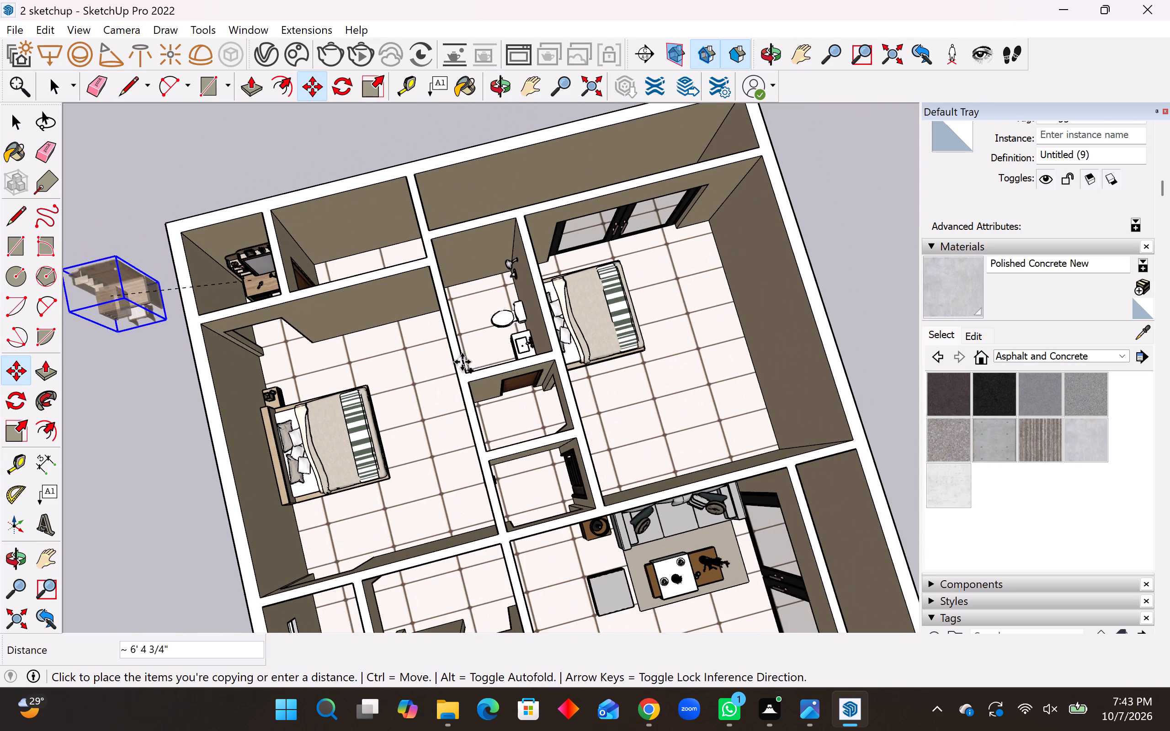
{"action": "middle_click_drag", "start_coordinate": [473, 362], "coordinate": [95, 314]}
{"action": "scroll", "coordinate": [169, 308], "scroll_direction": "down", "scroll_amount": 5}
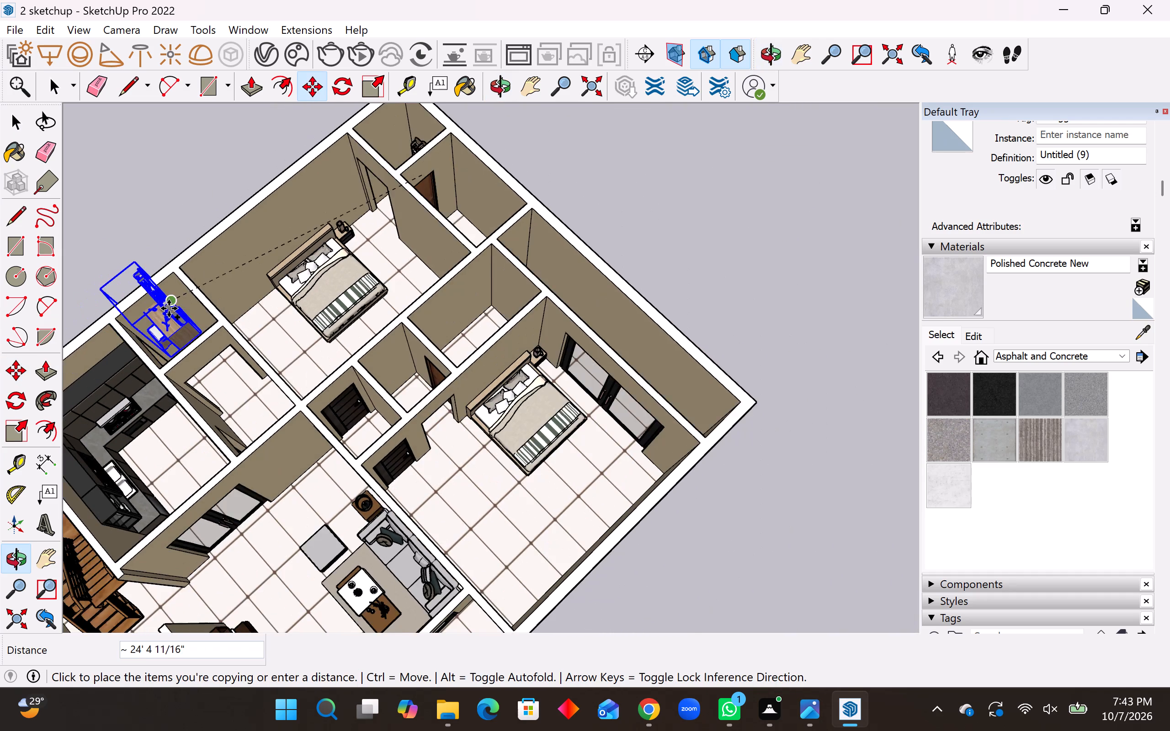
{"action": "scroll", "coordinate": [169, 308], "scroll_direction": "down", "scroll_amount": 6}
{"action": "left_click", "coordinate": [620, 404]}
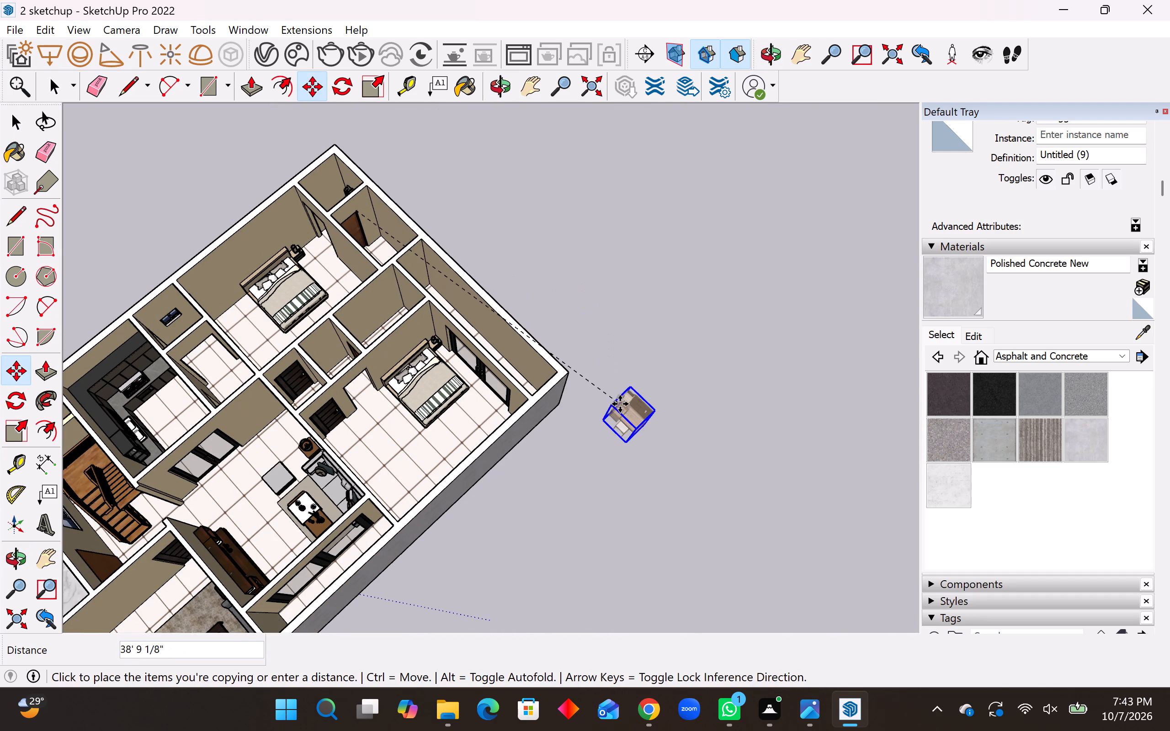
Rotate the dressing table copy outside the house 90 degrees on the ground plane.
{"action": "left_click", "coordinate": [16, 398]}
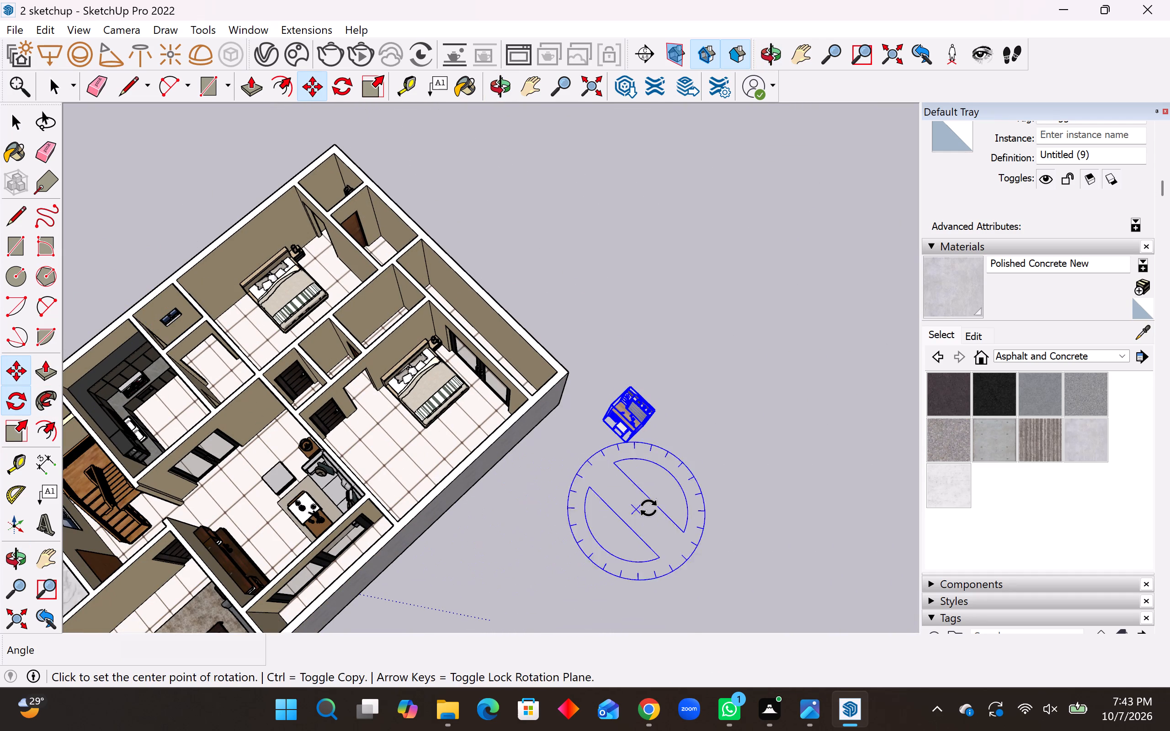
{"action": "left_click", "coordinate": [649, 508]}
{"action": "left_click", "coordinate": [684, 549]}
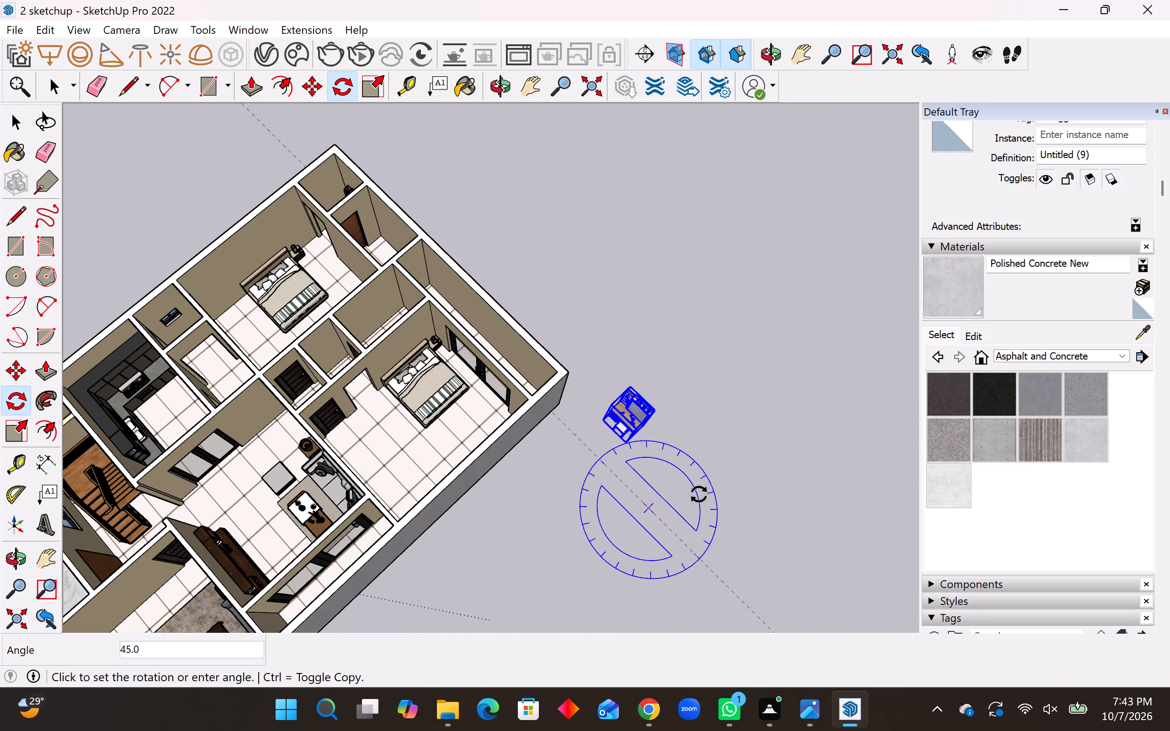
{"action": "left_click", "coordinate": [682, 460]}
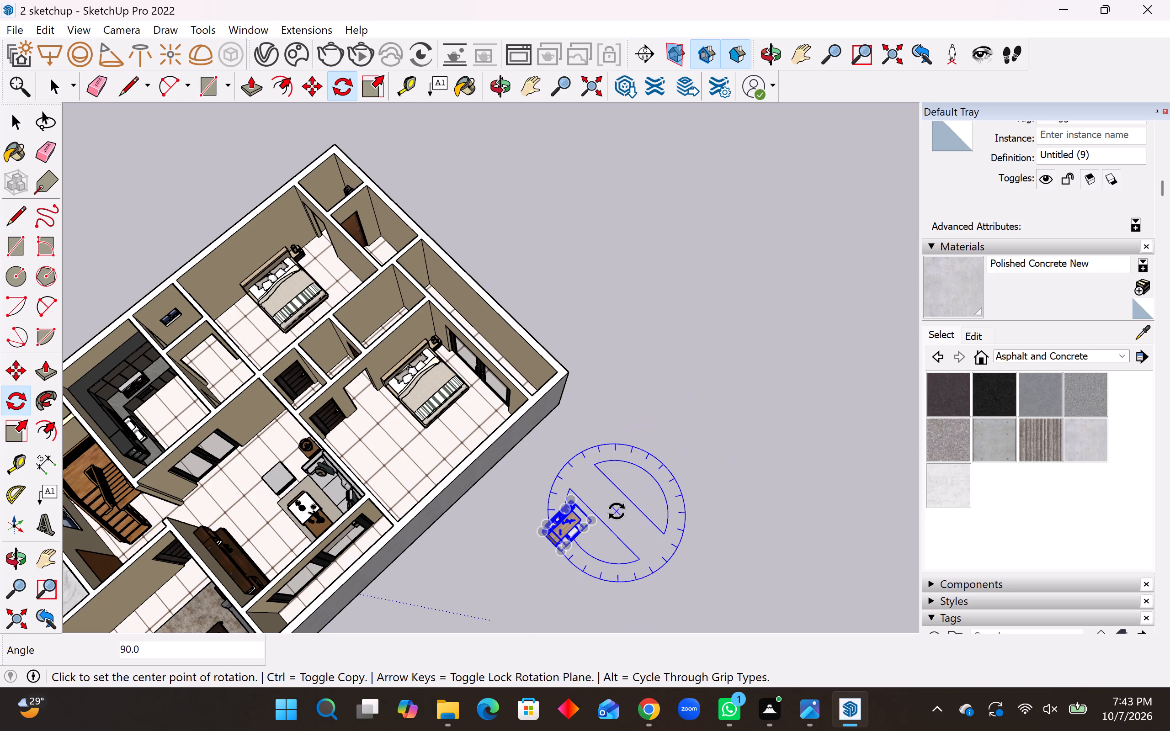
Move the dressing table copy about 29' 11 3/4" from outside into the small room between the two bedrooms, then deselect it.
{"action": "key", "text": "m"}
{"action": "scroll", "coordinate": [554, 559], "scroll_direction": "up", "scroll_amount": 18}
{"action": "middle_click_drag", "start_coordinate": [550, 535], "coordinate": [557, 461]}
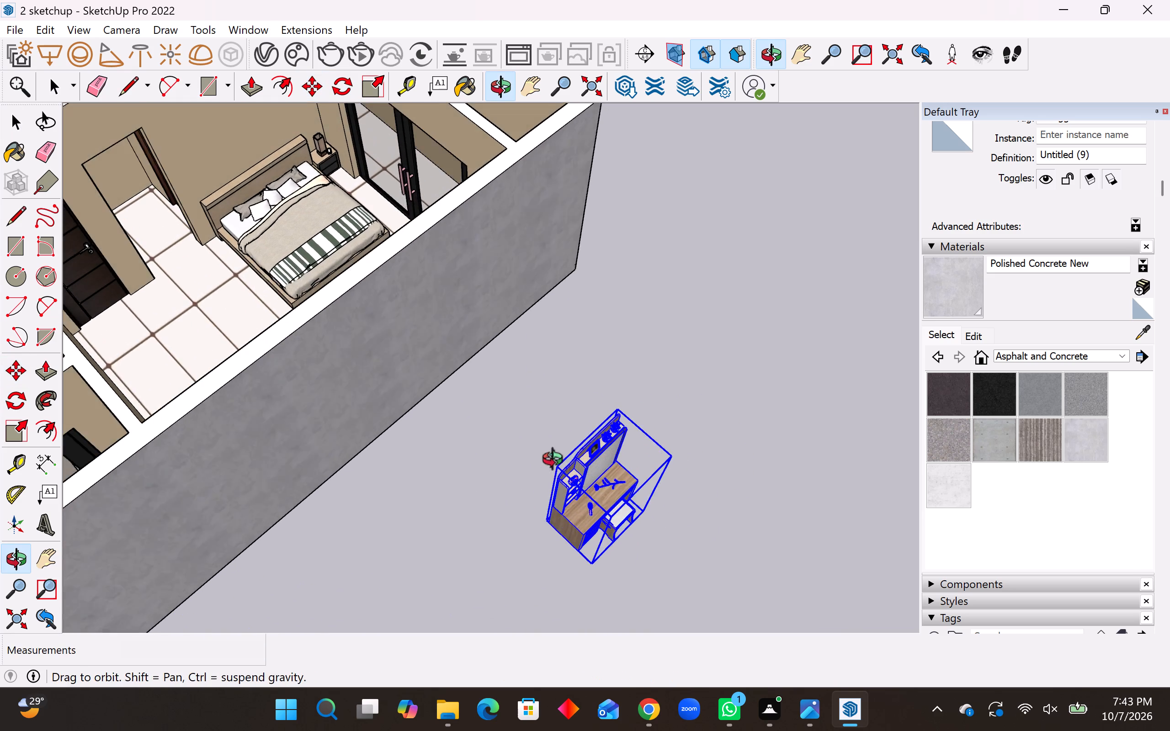
{"action": "middle_click_drag", "start_coordinate": [557, 461], "coordinate": [558, 457]}
{"action": "scroll", "coordinate": [535, 525], "scroll_direction": "up", "scroll_amount": 6}
{"action": "left_click", "coordinate": [552, 517]}
{"action": "scroll", "coordinate": [611, 516], "scroll_direction": "down", "scroll_amount": 19}
{"action": "middle_click_drag", "start_coordinate": [375, 316], "coordinate": [371, 404]}
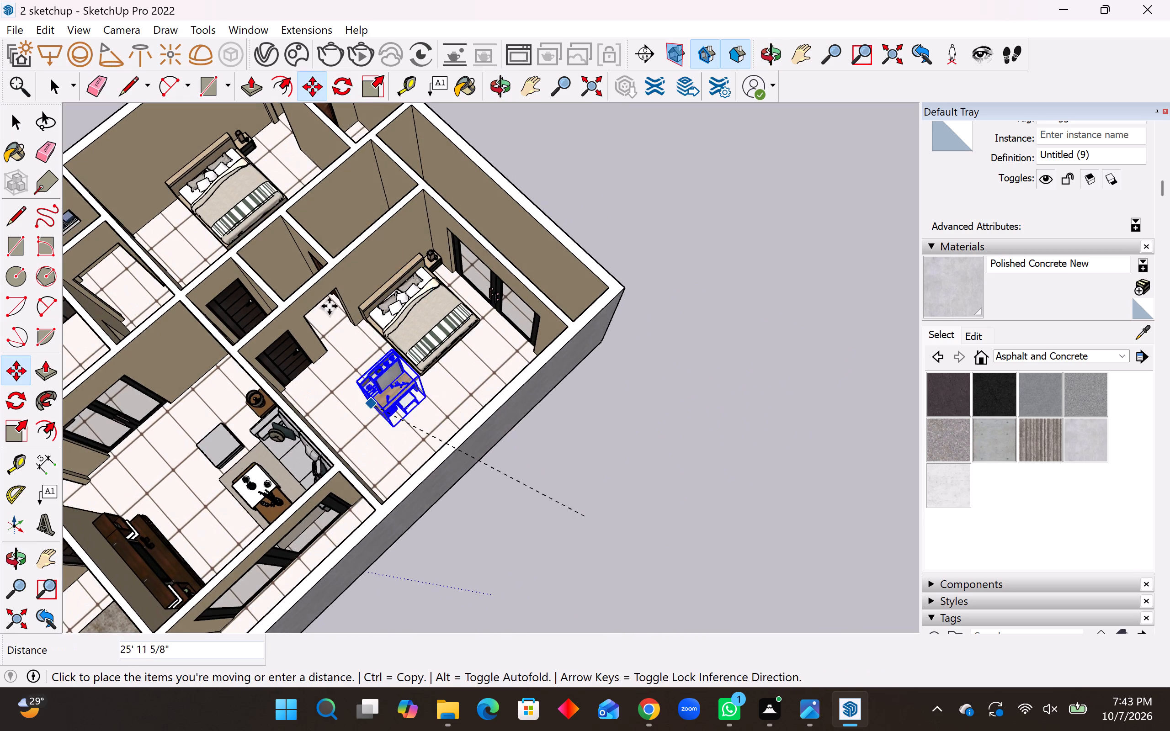
{"action": "scroll", "coordinate": [323, 304], "scroll_direction": "up", "scroll_amount": 15}
{"action": "middle_click_drag", "start_coordinate": [284, 293], "coordinate": [292, 350]}
{"action": "scroll", "coordinate": [278, 301], "scroll_direction": "up", "scroll_amount": 2}
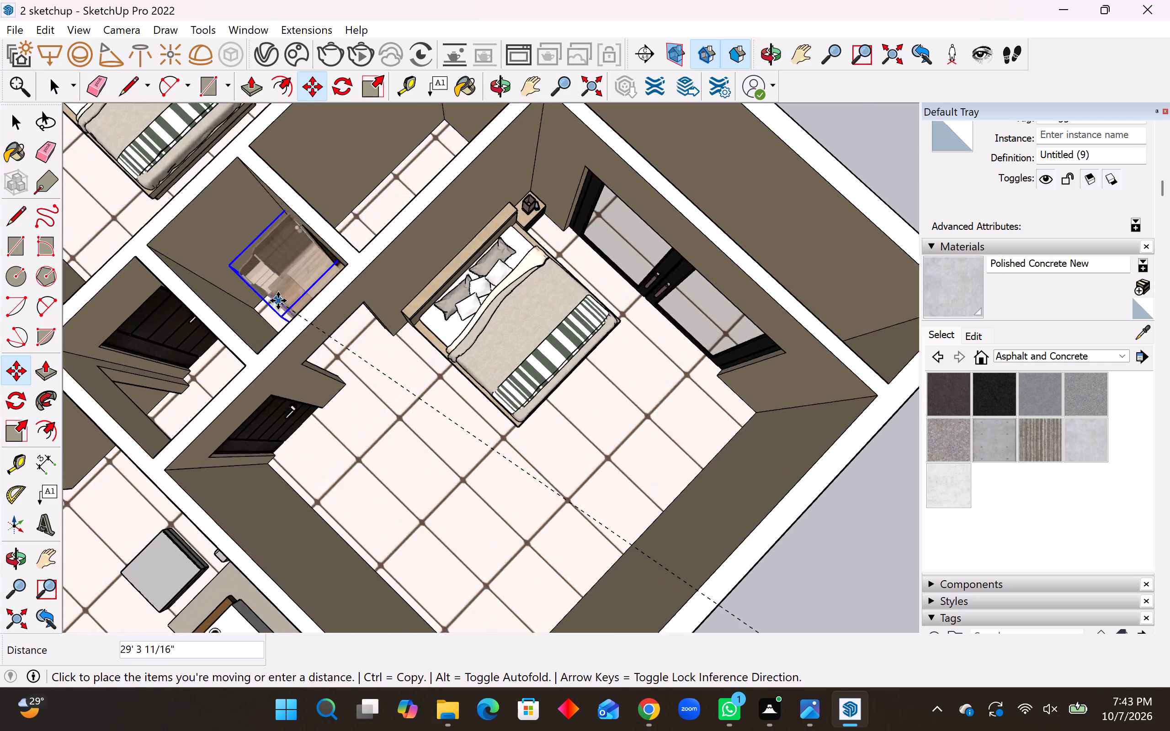
{"action": "scroll", "coordinate": [278, 301], "scroll_direction": "up", "scroll_amount": 11}
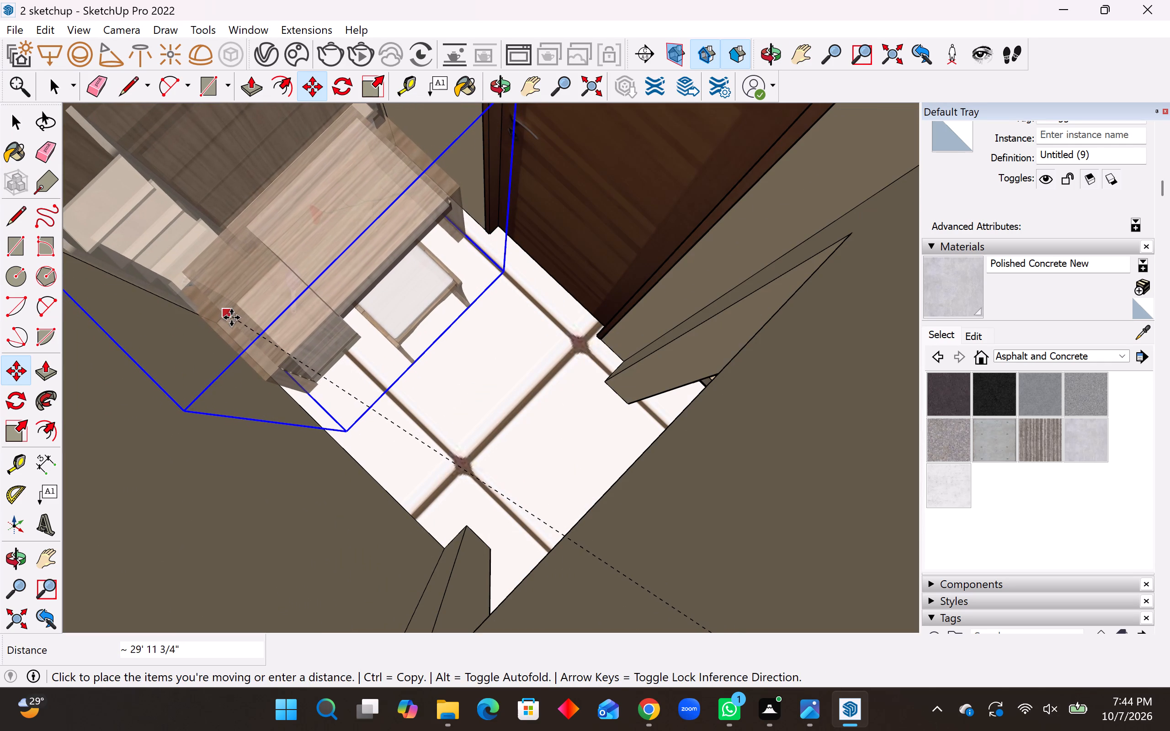
{"action": "left_click", "coordinate": [231, 318]}
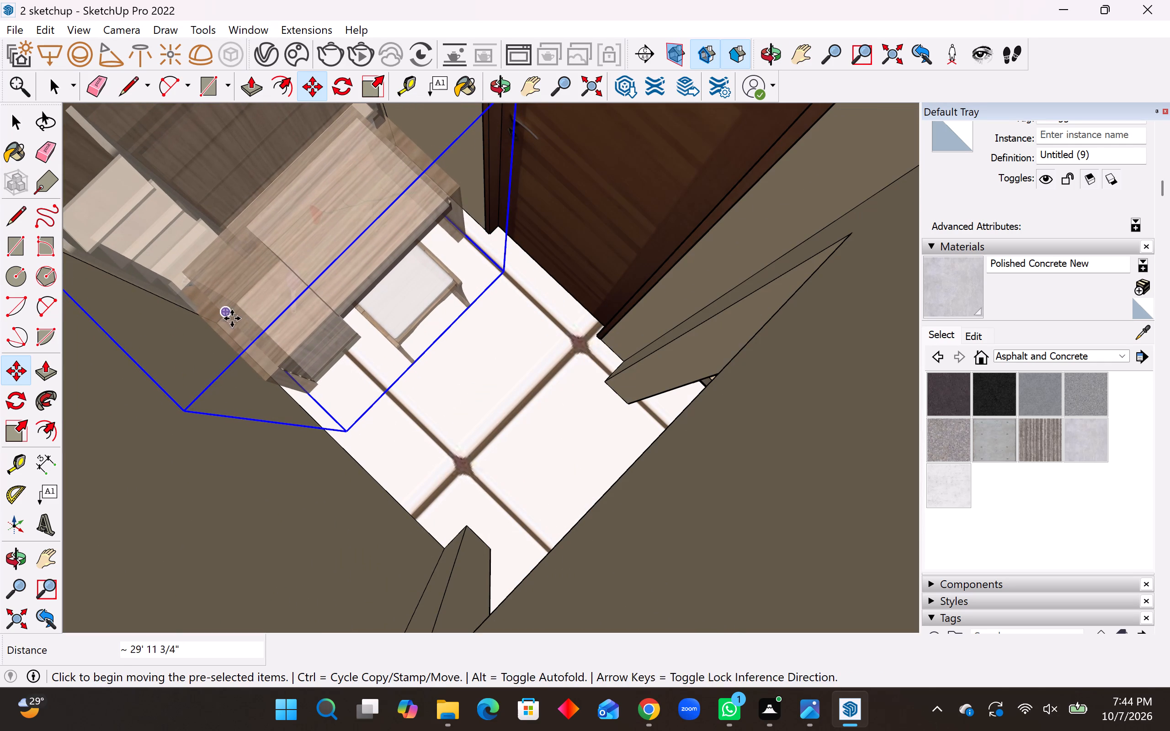
{"action": "key", "text": "space"}
{"action": "scroll", "coordinate": [319, 353], "scroll_direction": "down", "scroll_amount": 20}
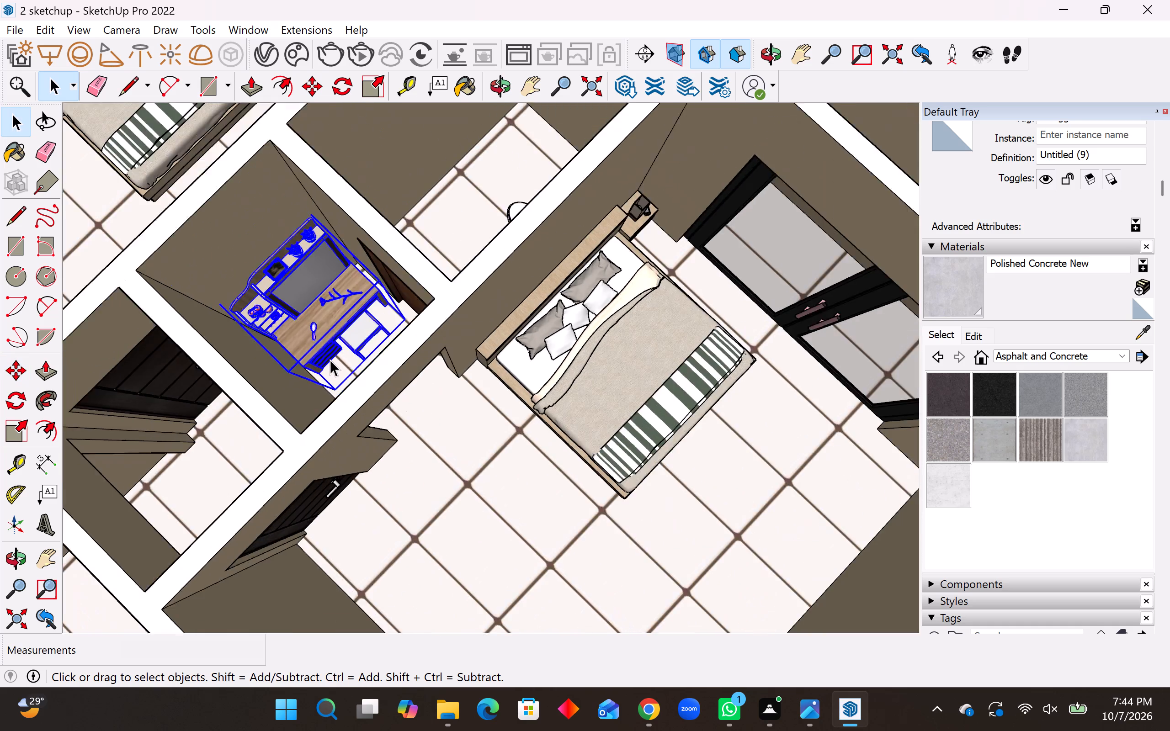
{"action": "scroll", "coordinate": [330, 360], "scroll_direction": "down", "scroll_amount": 20}
{"action": "scroll", "coordinate": [330, 360], "scroll_direction": "down", "scroll_amount": 3}
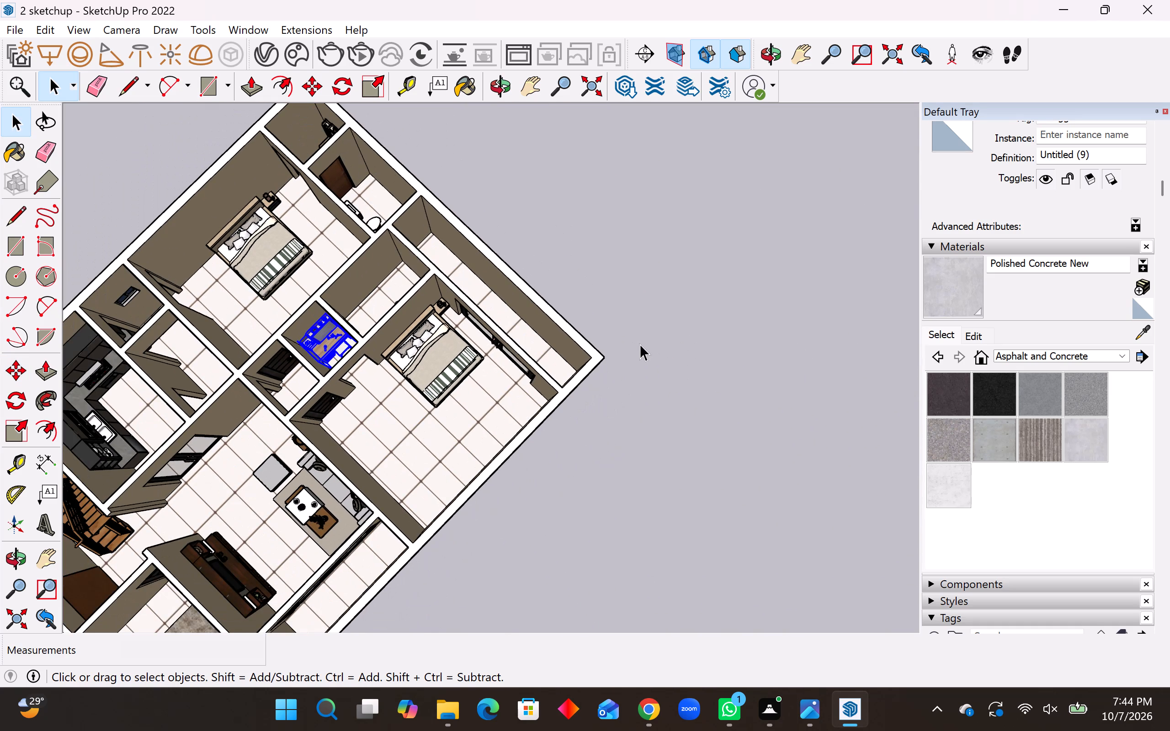
{"action": "key", "text": "space"}
{"action": "left_click", "coordinate": [632, 352]}
Examine the house layout around the kitchen, its adjoining small rooms and the bedrooms for areas still lacking furnishings.
{"action": "scroll", "coordinate": [514, 347], "scroll_direction": "down", "scroll_amount": 3}
{"action": "middle_click_drag", "start_coordinate": [494, 358], "coordinate": [482, 332]}
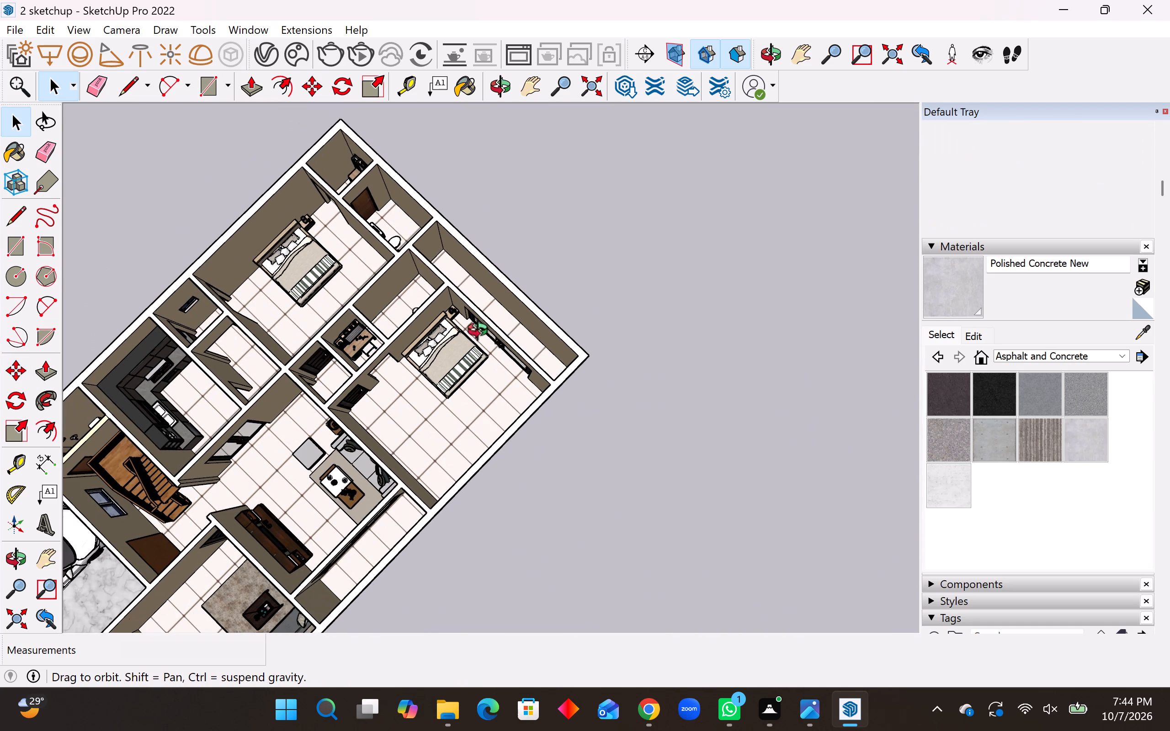
{"action": "middle_click_drag", "start_coordinate": [482, 332], "coordinate": [490, 275]}
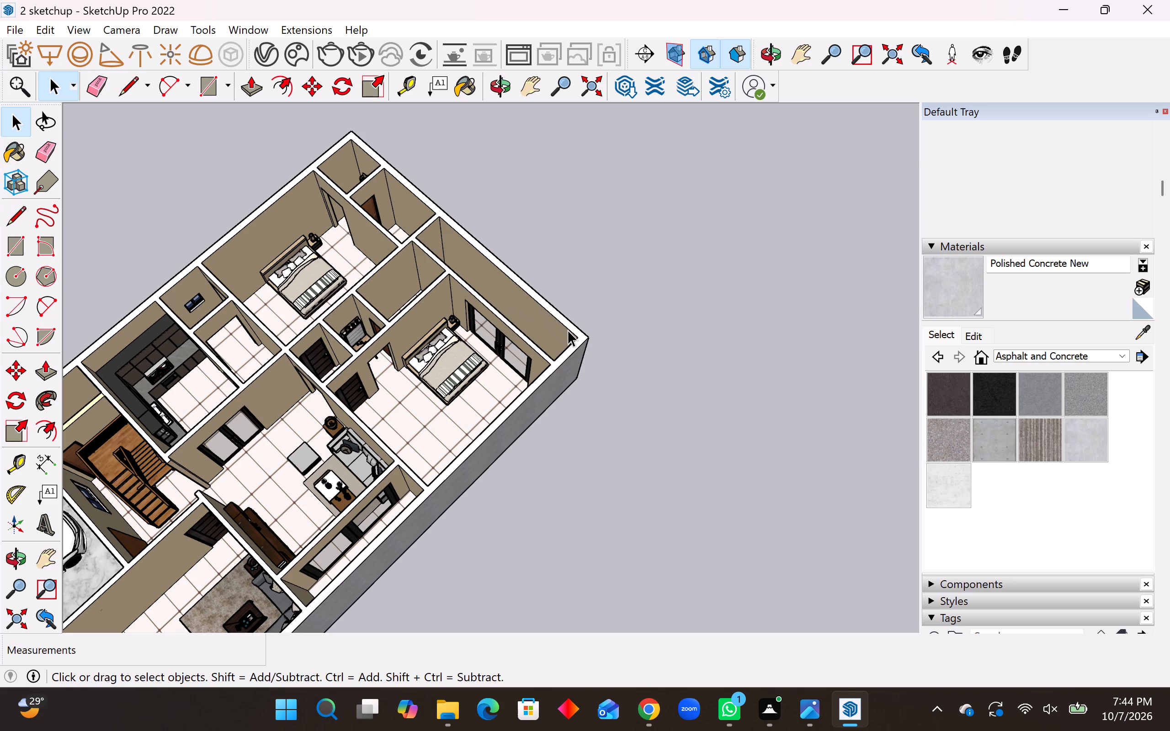
{"action": "scroll", "coordinate": [568, 330], "scroll_direction": "down", "scroll_amount": 4}
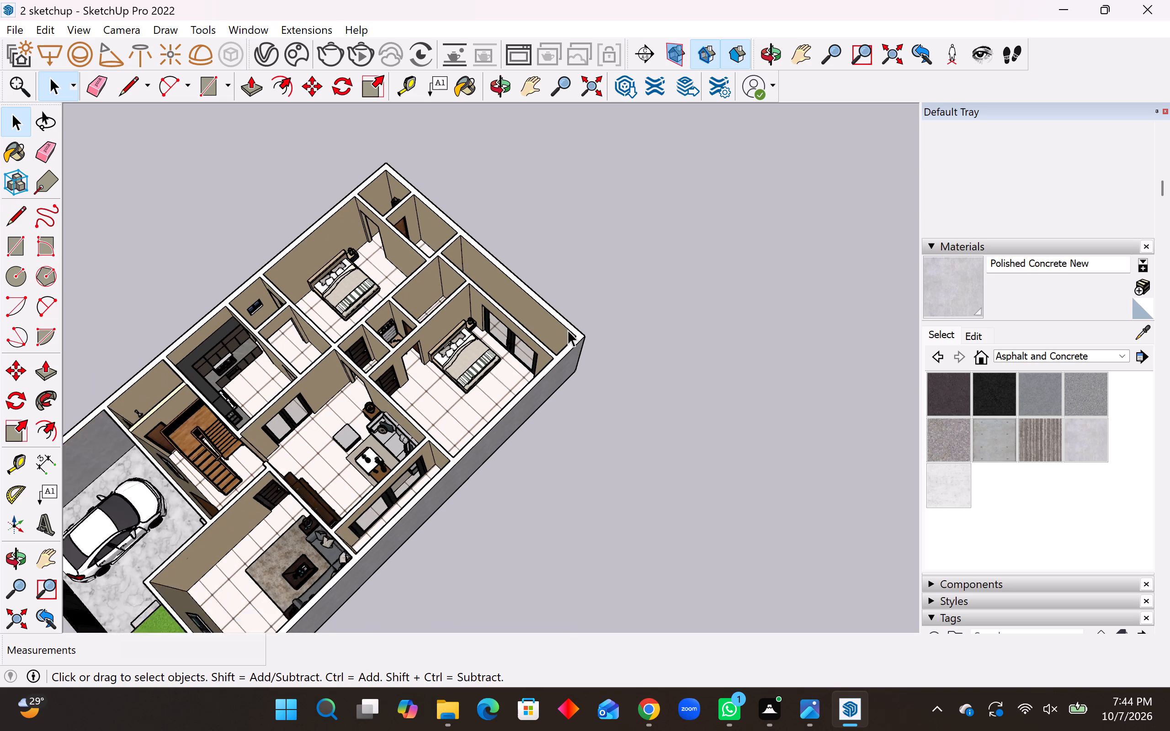
{"action": "scroll", "coordinate": [577, 333], "scroll_direction": "down", "scroll_amount": 10}
{"action": "middle_click_drag", "start_coordinate": [365, 398], "coordinate": [409, 362]}
{"action": "scroll", "coordinate": [356, 351], "scroll_direction": "up", "scroll_amount": 3}
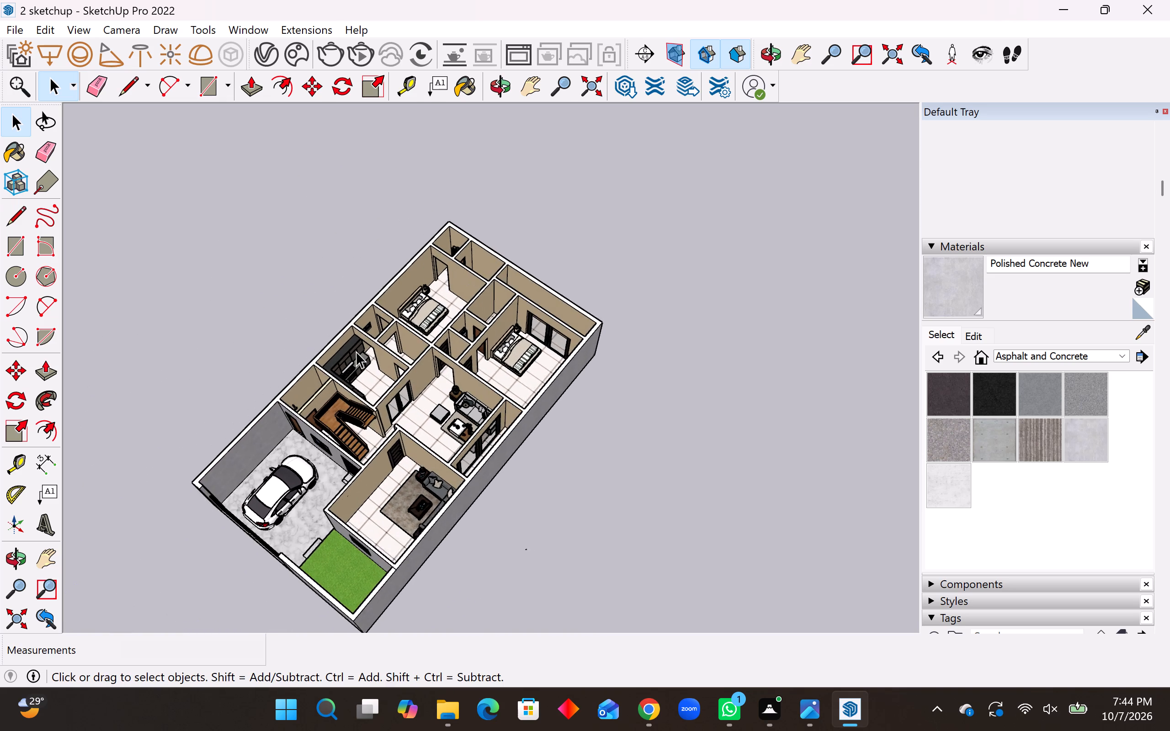
{"action": "scroll", "coordinate": [356, 351], "scroll_direction": "up", "scroll_amount": 20}
{"action": "scroll", "coordinate": [356, 351], "scroll_direction": "up", "scroll_amount": 8}
{"action": "middle_click_drag", "start_coordinate": [503, 341], "coordinate": [503, 342]}
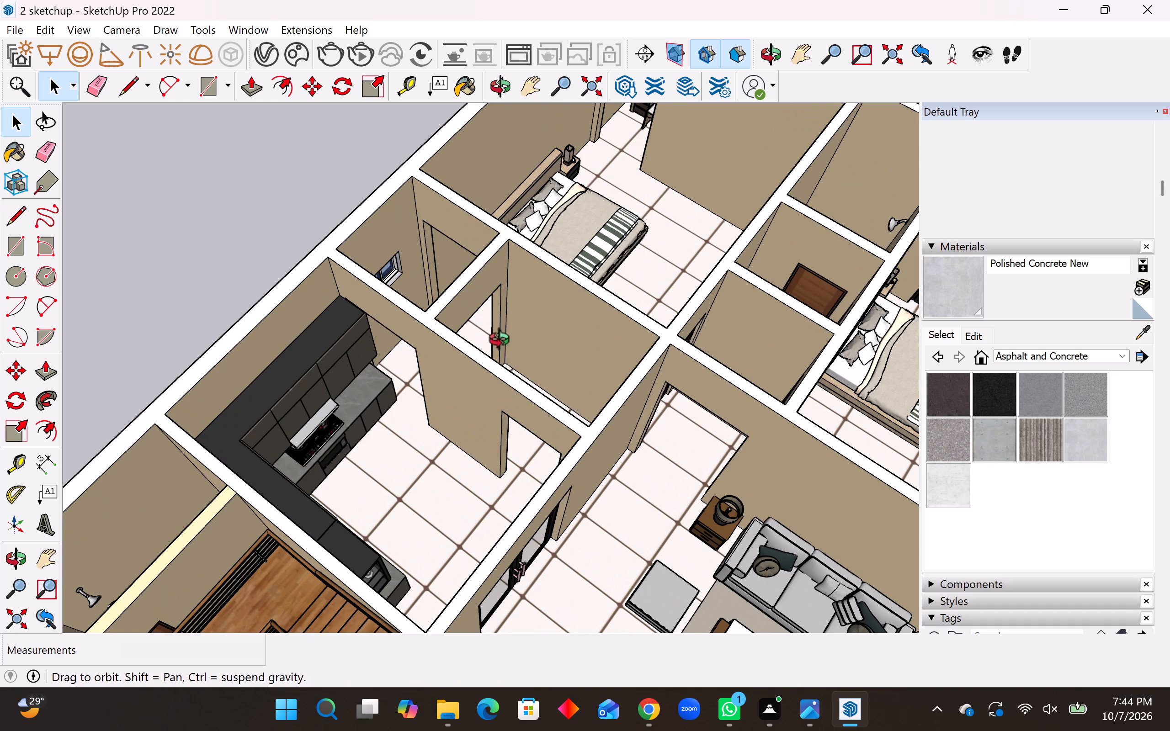
{"action": "middle_click_drag", "start_coordinate": [503, 342], "coordinate": [196, 365]}
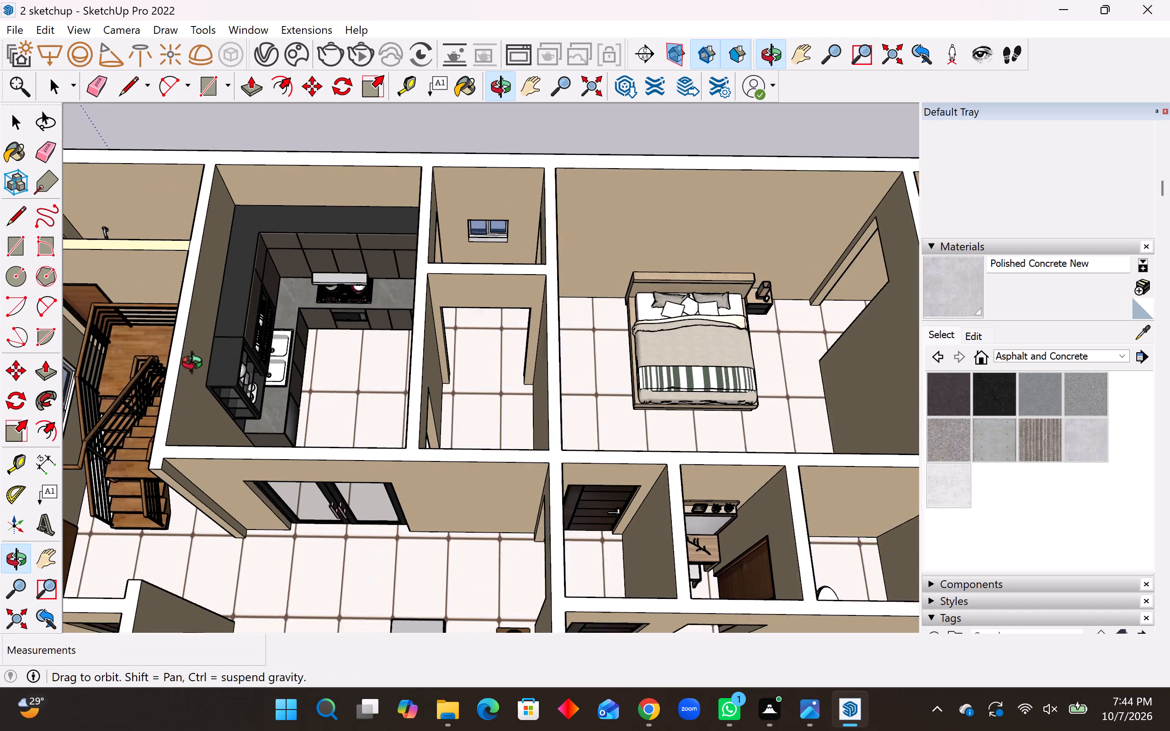
{"action": "middle_click_drag", "start_coordinate": [196, 365], "coordinate": [580, 359]}
{"action": "scroll", "coordinate": [439, 365], "scroll_direction": "down", "scroll_amount": 3}
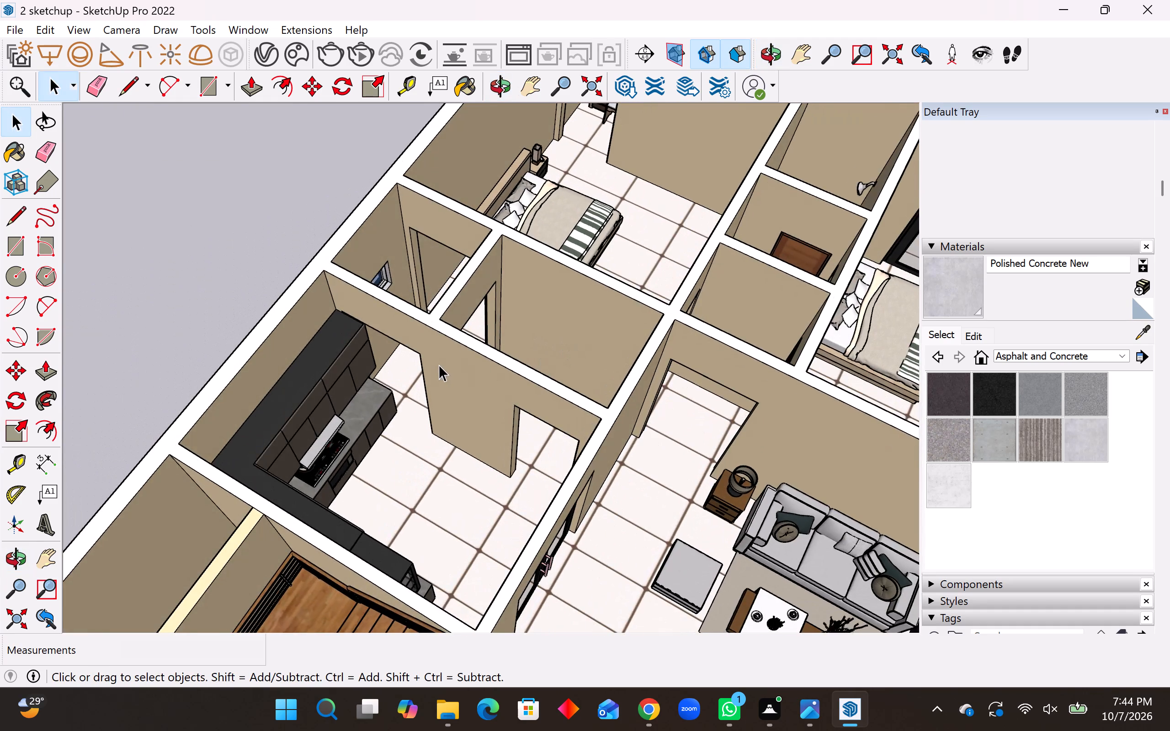
{"action": "scroll", "coordinate": [439, 365], "scroll_direction": "down", "scroll_amount": 6}
Switch to 3D Warehouse in Chrome and search the models for "greese kitchen".
{"action": "left_click", "coordinate": [639, 715]}
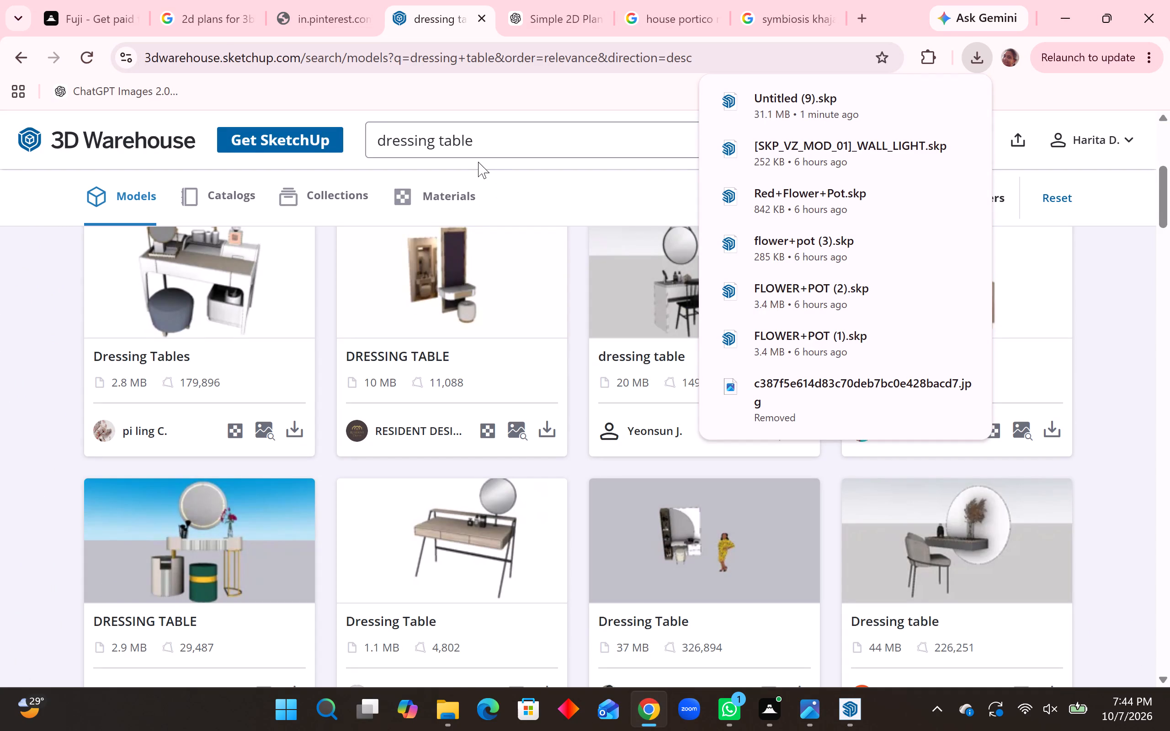
{"action": "left_click", "coordinate": [489, 148]}
{"action": "double_click", "coordinate": [736, 132]}
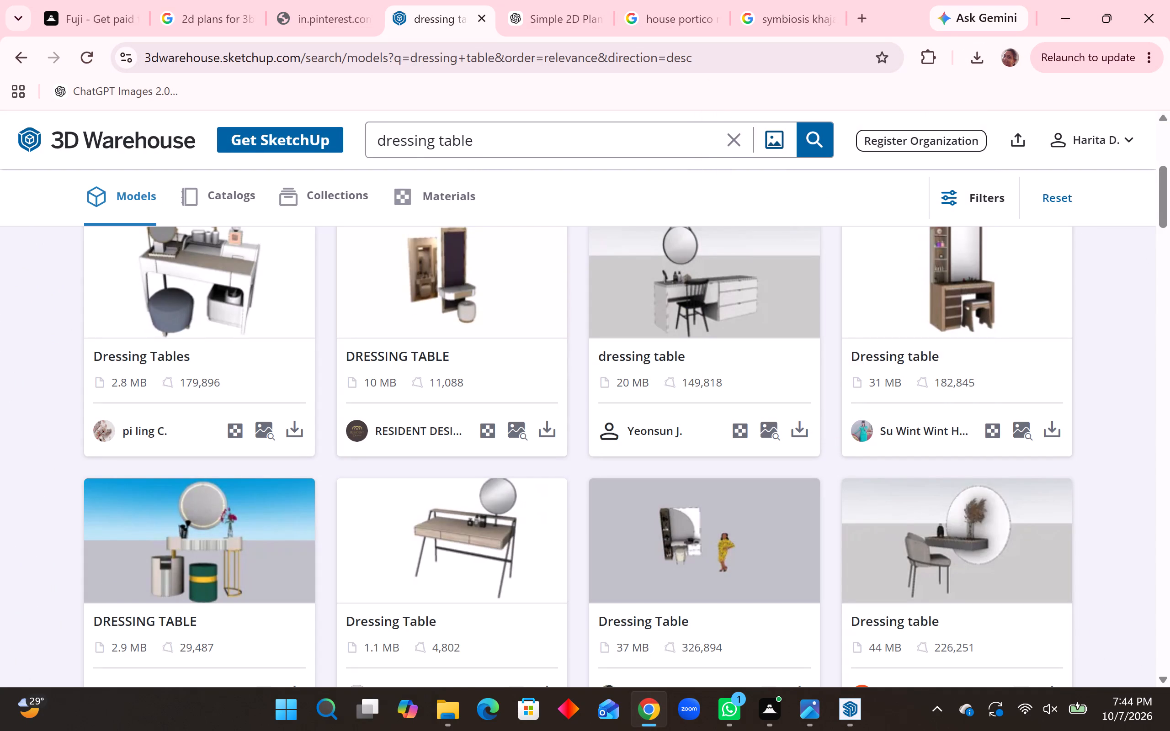
{"action": "type", "text": "greese kitchen"}
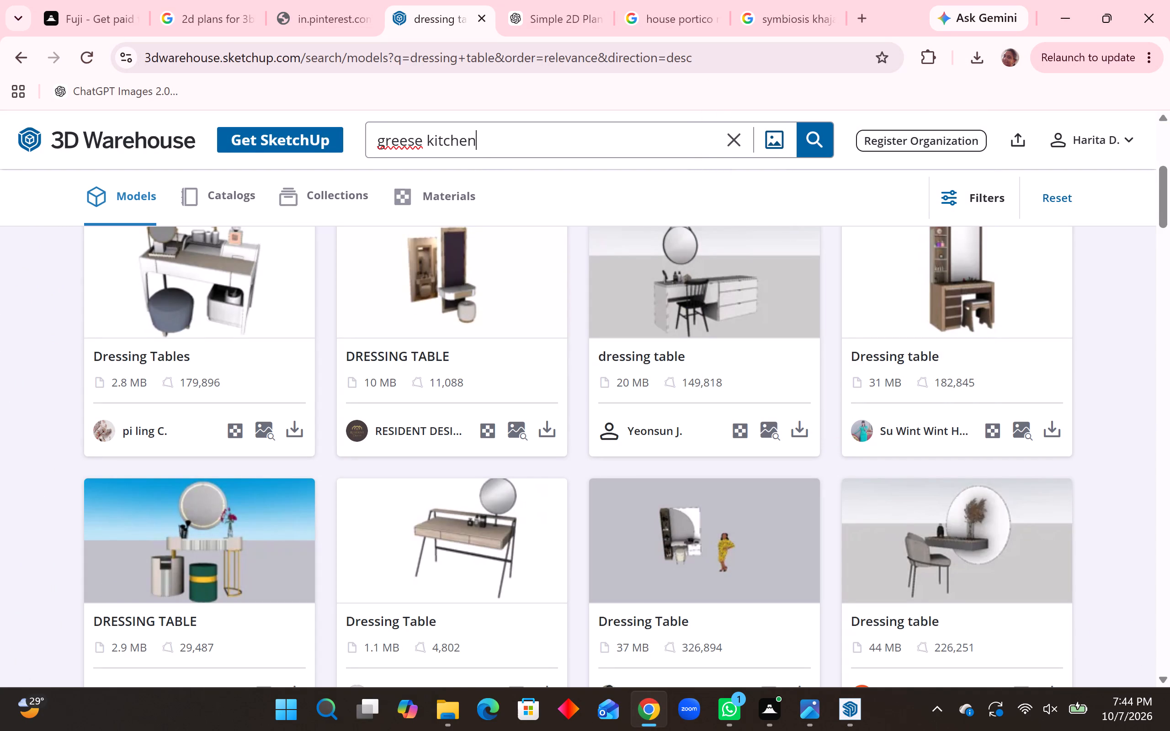
{"action": "key", "text": "Return"}
{"action": "scroll", "coordinate": [628, 338], "scroll_direction": "up", "scroll_amount": 6}
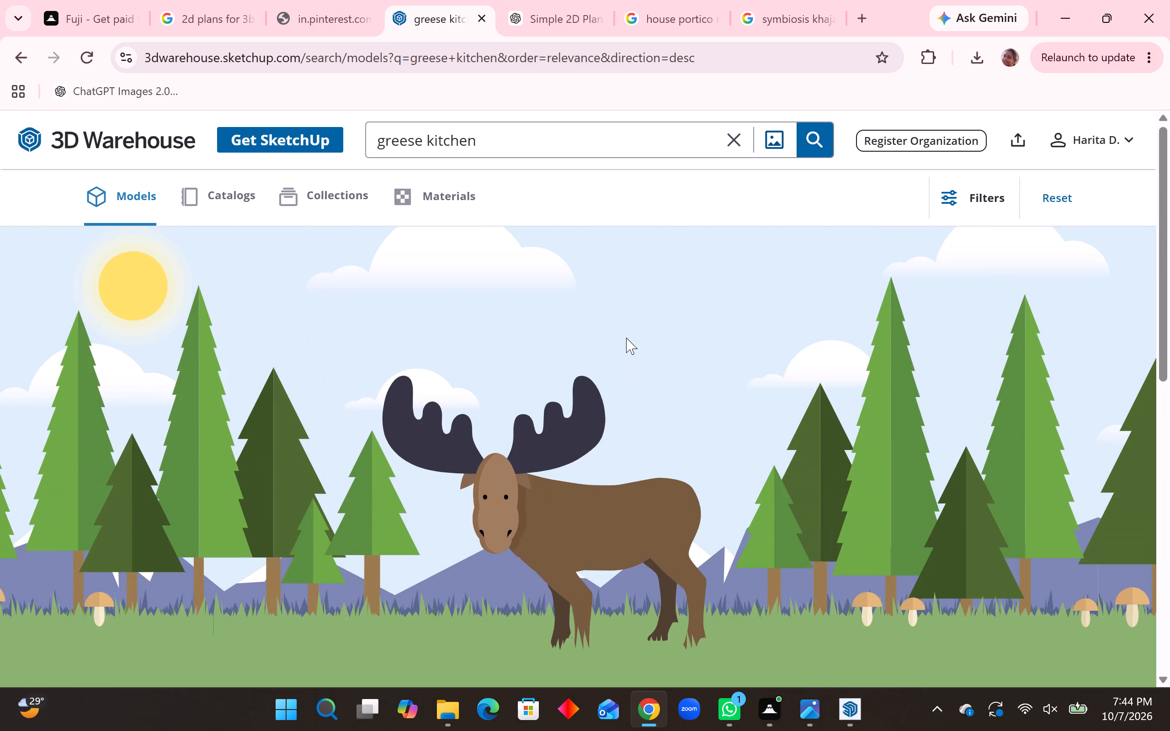
{"action": "scroll", "coordinate": [626, 338], "scroll_direction": "up", "scroll_amount": 6}
Search 3D Warehouse for "wash area kitchen", look through the models for a suitable one, and return to the SketchUp house model.
{"action": "left_click_drag", "start_coordinate": [484, 138], "coordinate": [471, 139]}
{"action": "left_click_drag", "start_coordinate": [471, 139], "coordinate": [372, 152]}
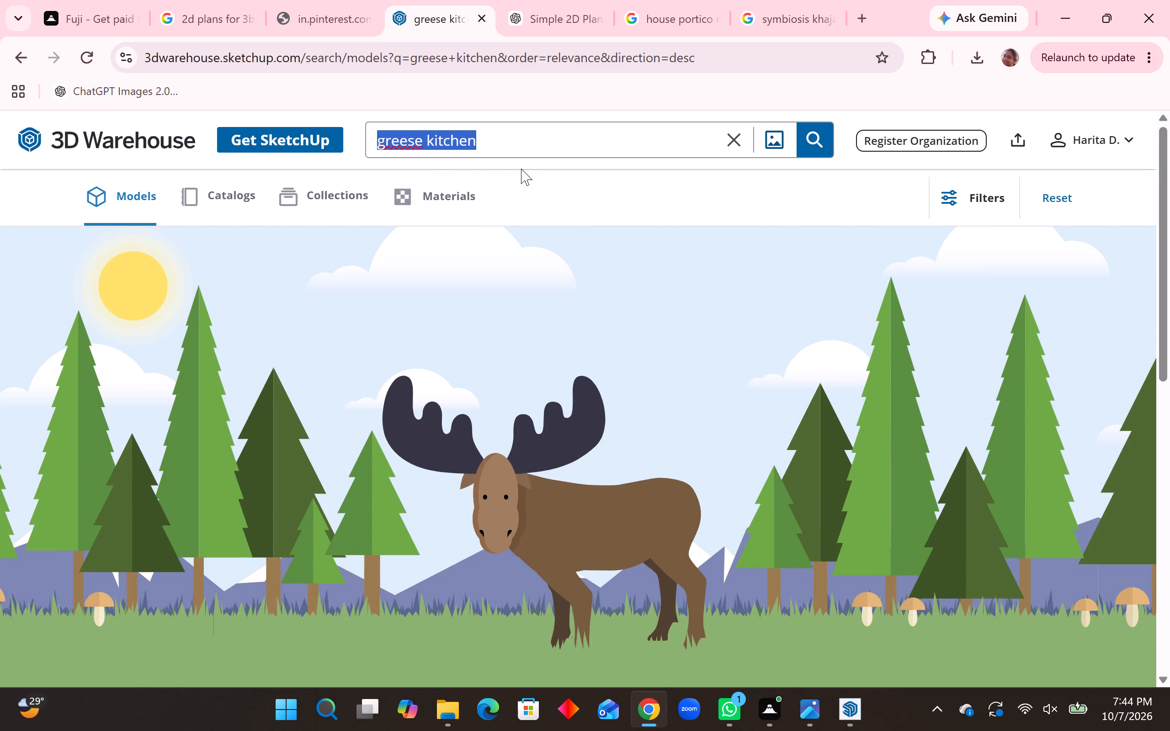
{"action": "type", "text": "wash area kitchen"}
{"action": "key", "text": "Return"}
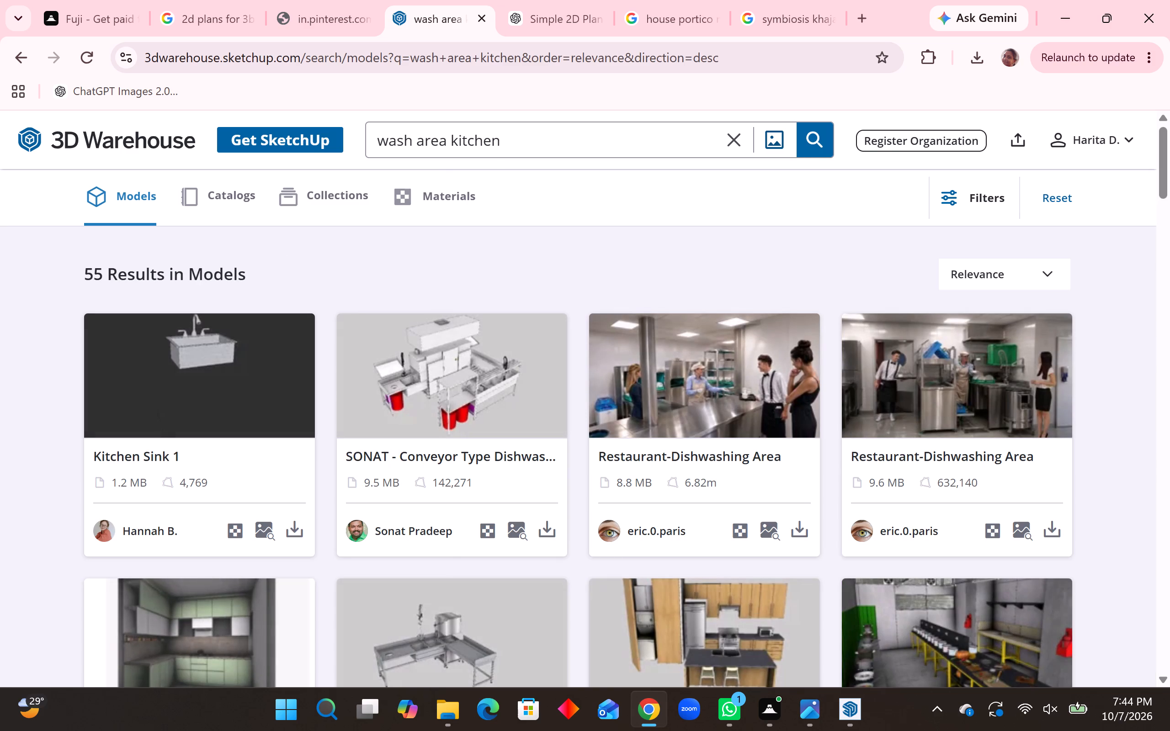
{"action": "scroll", "coordinate": [743, 353], "scroll_direction": "down", "scroll_amount": 4}
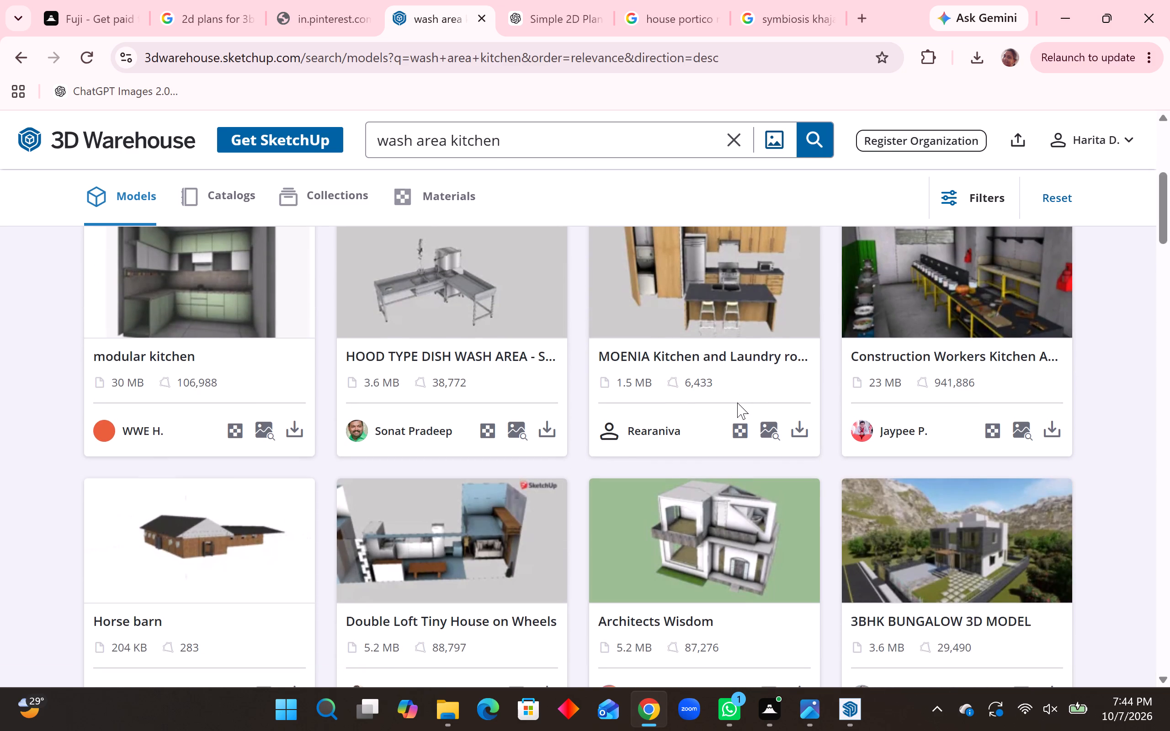
{"action": "scroll", "coordinate": [735, 408], "scroll_direction": "down", "scroll_amount": 3}
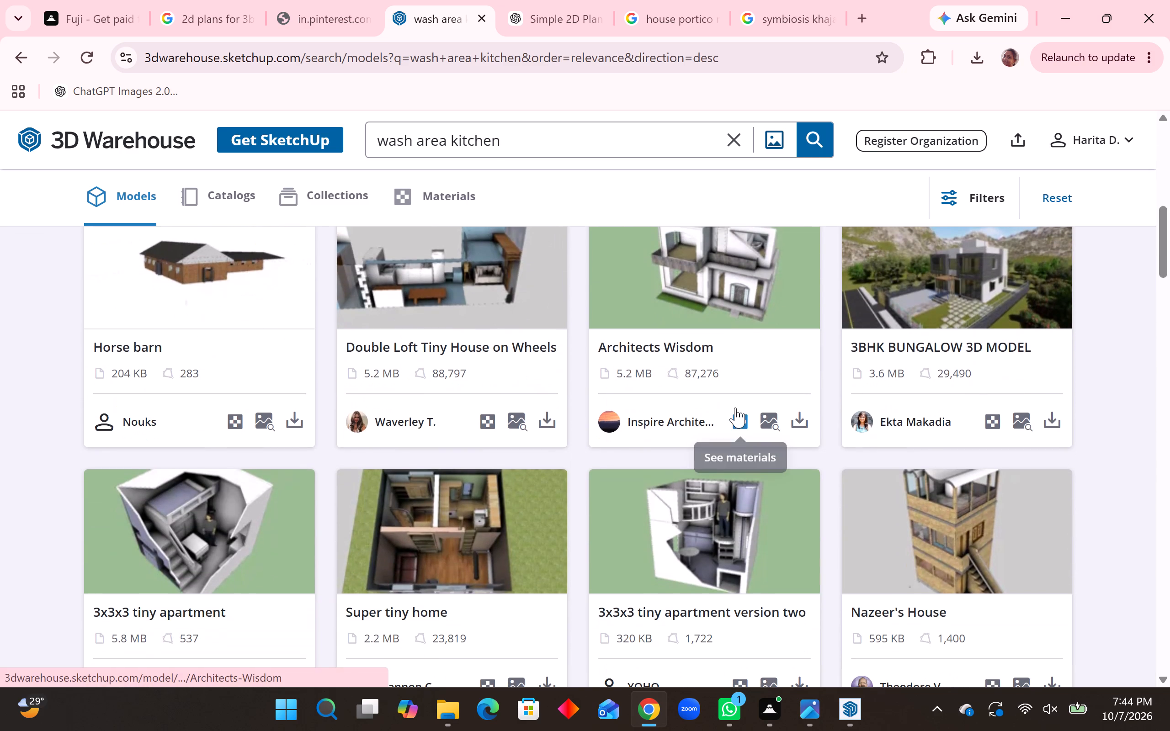
{"action": "scroll", "coordinate": [735, 408], "scroll_direction": "down", "scroll_amount": 6}
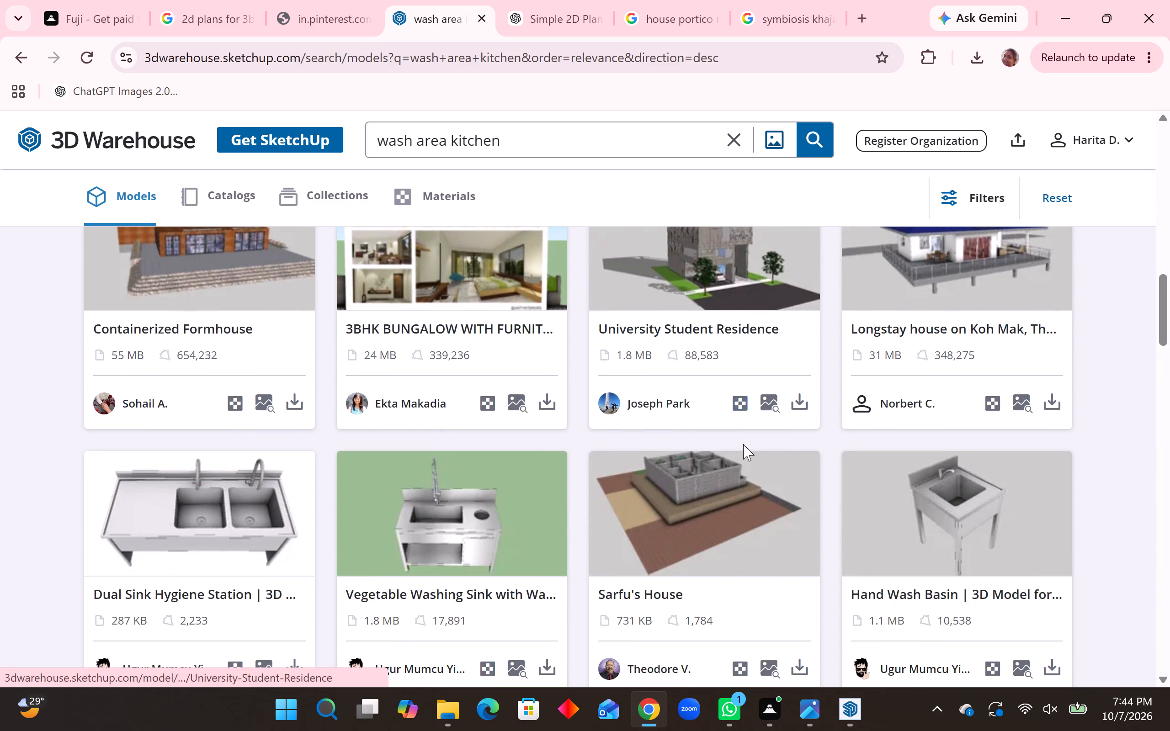
{"action": "scroll", "coordinate": [744, 452], "scroll_direction": "down", "scroll_amount": 3}
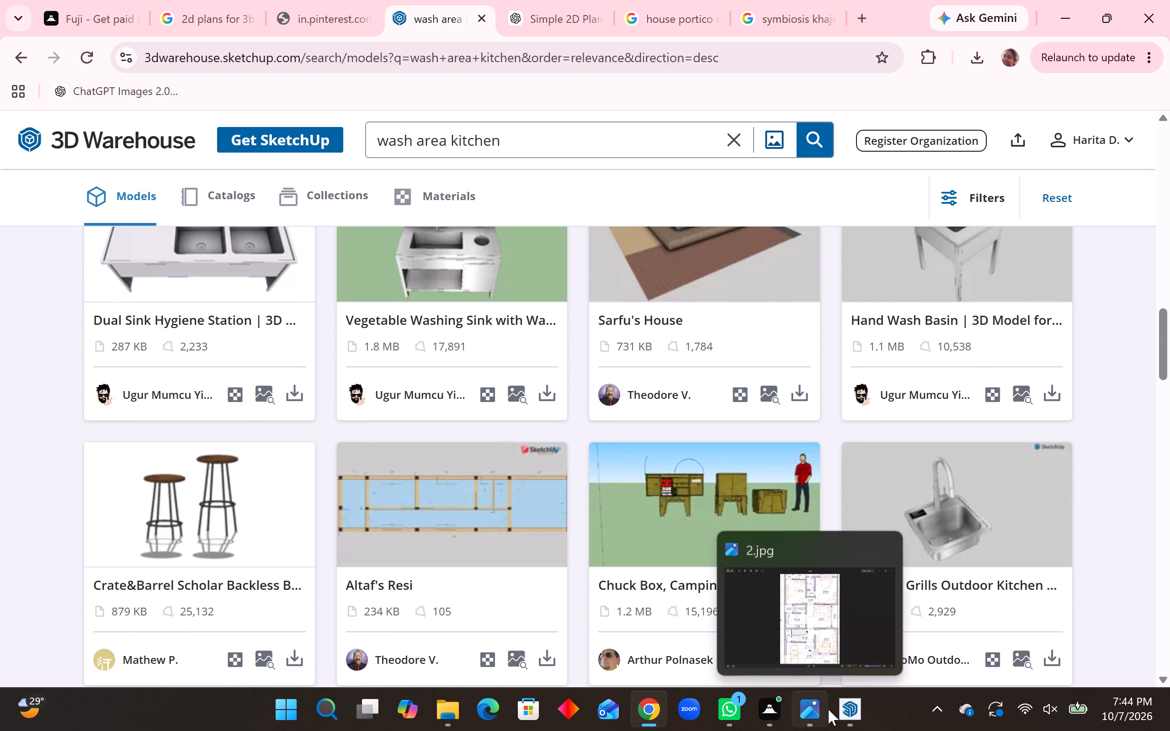
{"action": "left_click", "coordinate": [857, 710]}
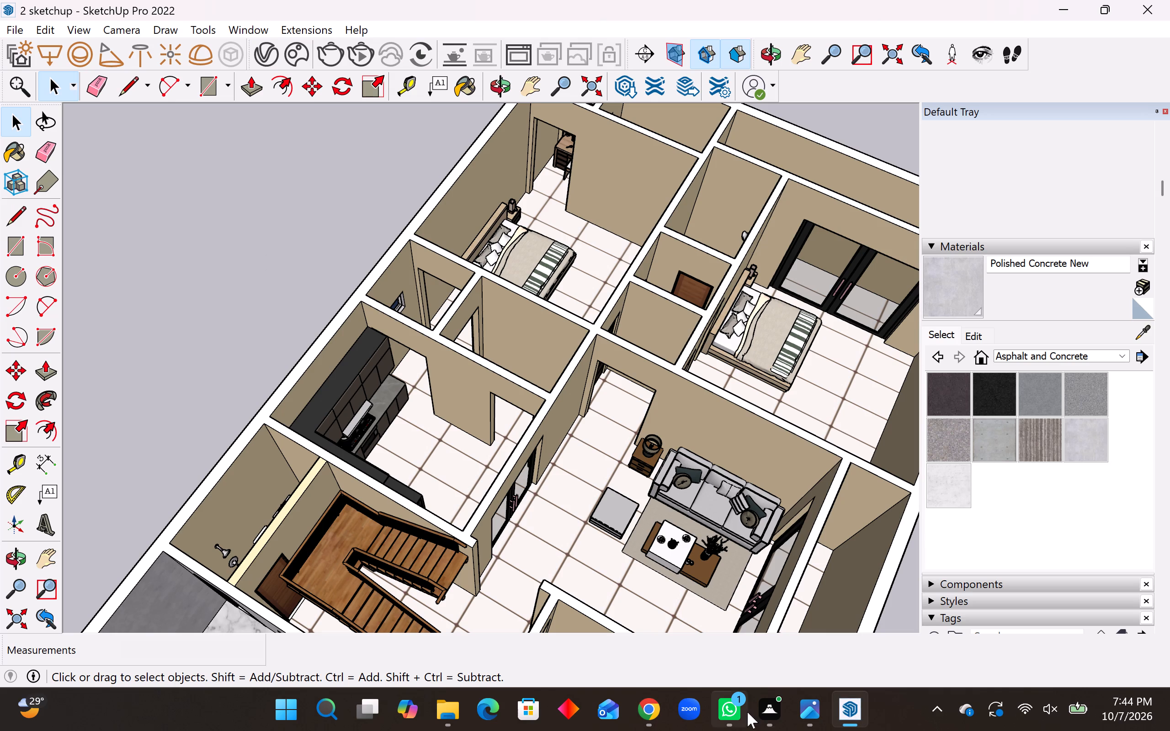
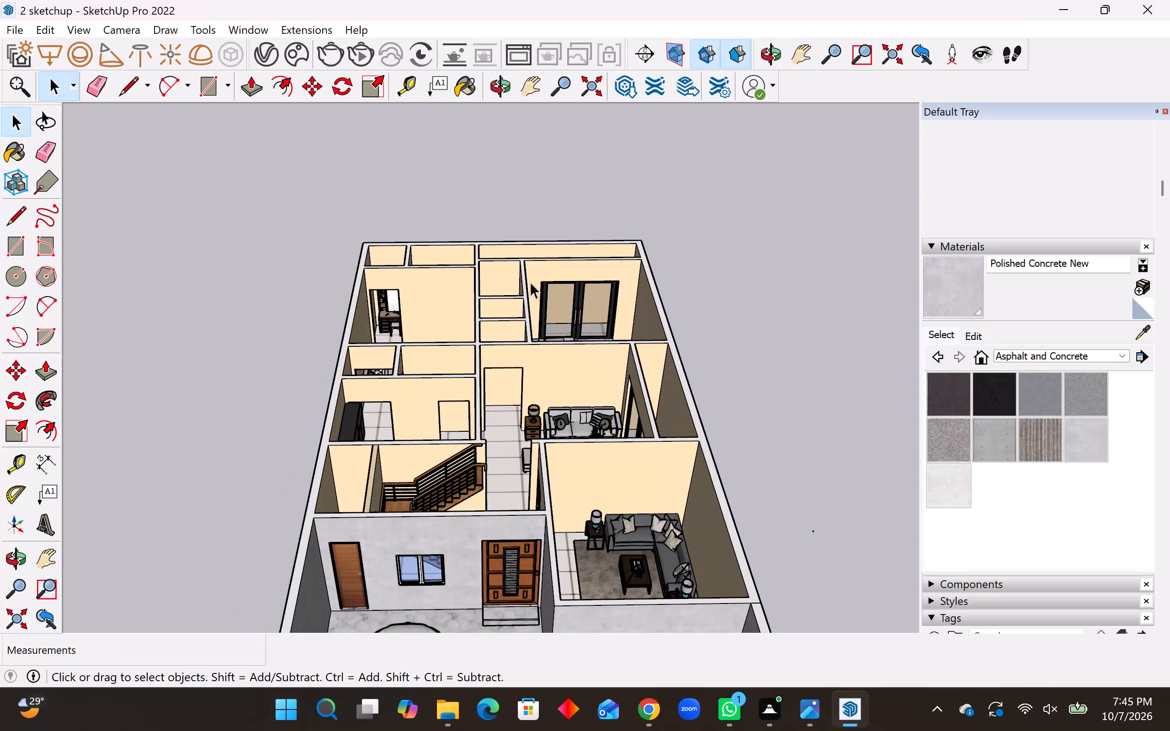
Import the Flower+pot model from the Downloads folder.
{"action": "scroll", "coordinate": [316, 281], "scroll_direction": "down", "scroll_amount": 9}
{"action": "middle_click_drag", "start_coordinate": [478, 383], "coordinate": [506, 445]}
{"action": "scroll", "coordinate": [577, 394], "scroll_direction": "up", "scroll_amount": 19}
{"action": "middle_click_drag", "start_coordinate": [563, 397], "coordinate": [567, 473]}
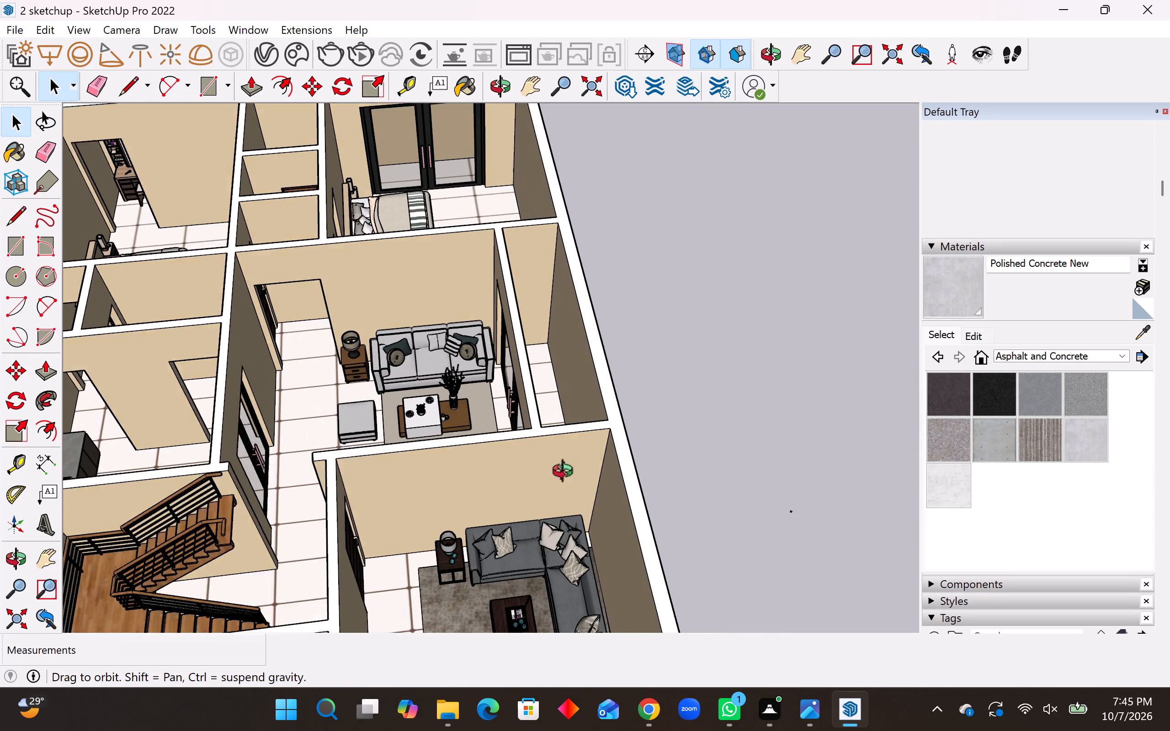
{"action": "middle_click_drag", "start_coordinate": [567, 473], "coordinate": [567, 485]}
{"action": "left_click", "coordinate": [12, 32]}
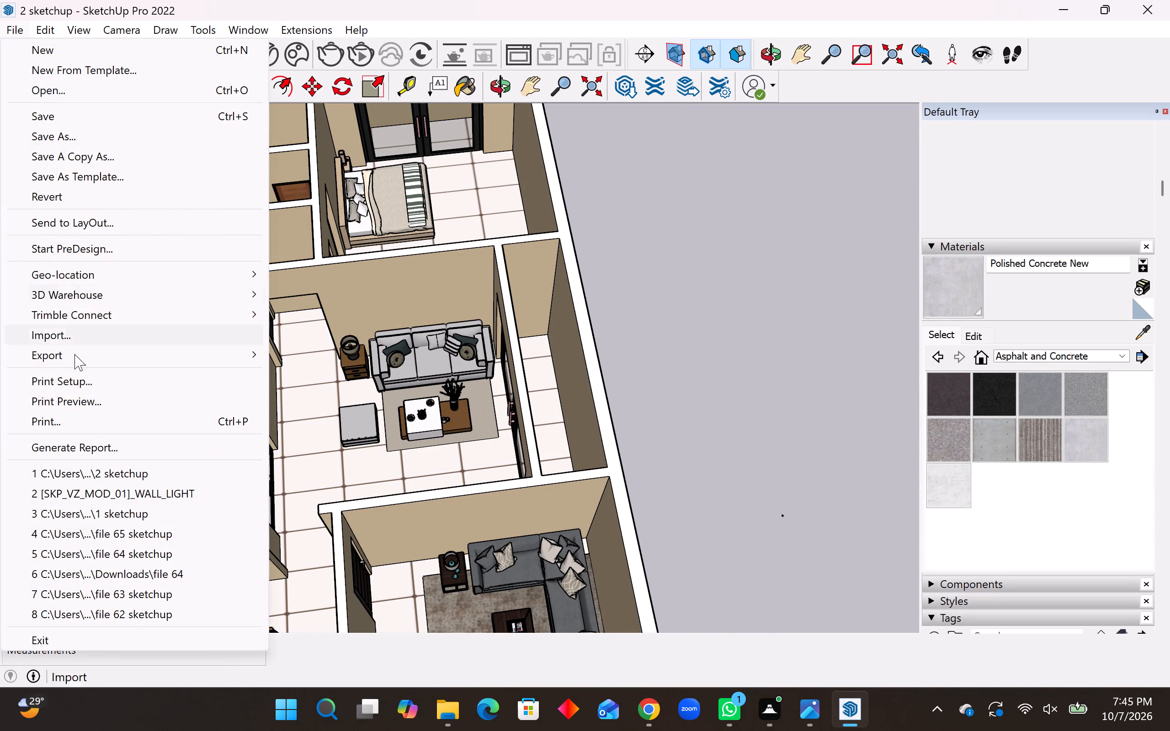
{"action": "left_click", "coordinate": [71, 338]}
{"action": "scroll", "coordinate": [551, 340], "scroll_direction": "down", "scroll_amount": 4}
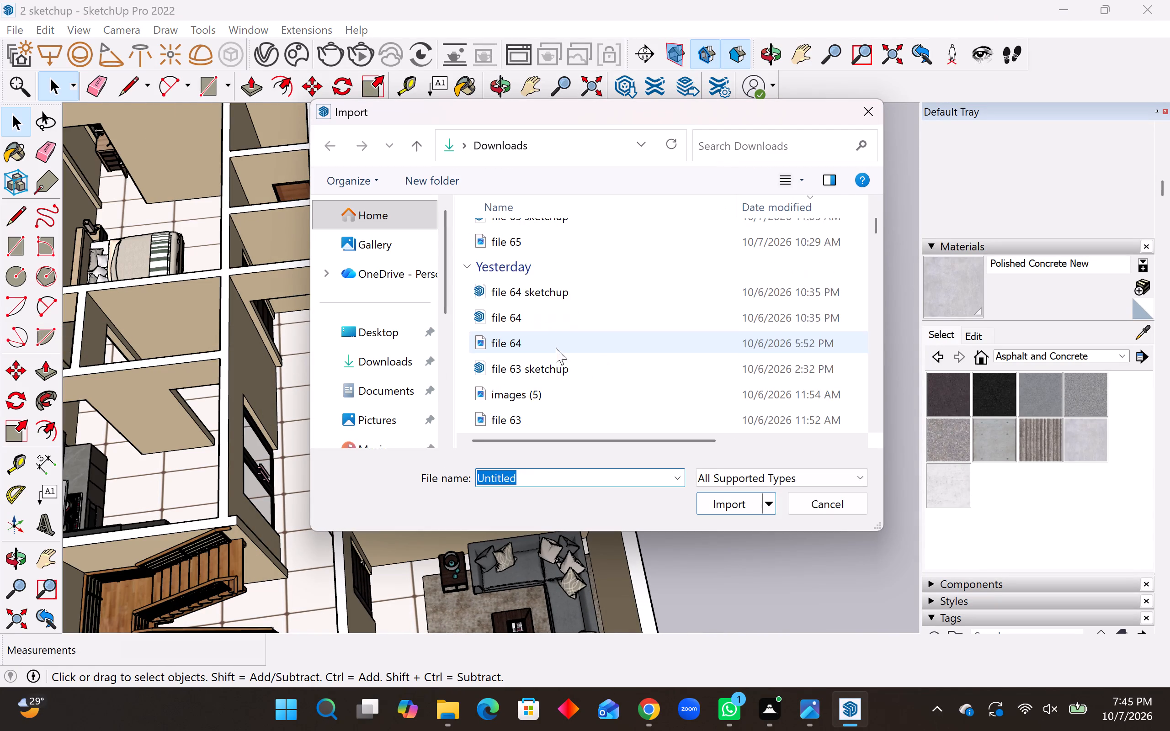
{"action": "scroll", "coordinate": [556, 348], "scroll_direction": "down", "scroll_amount": 20}
{"action": "scroll", "coordinate": [556, 348], "scroll_direction": "down", "scroll_amount": 15}
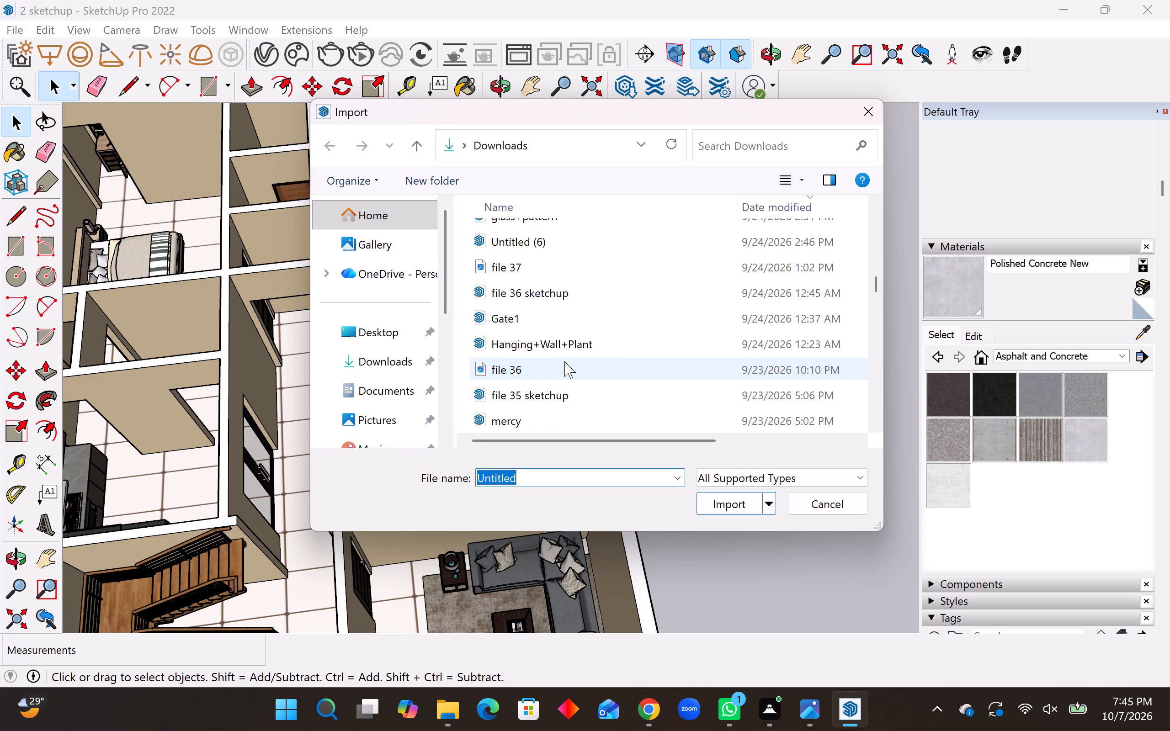
{"action": "scroll", "coordinate": [564, 361], "scroll_direction": "down", "scroll_amount": 20}
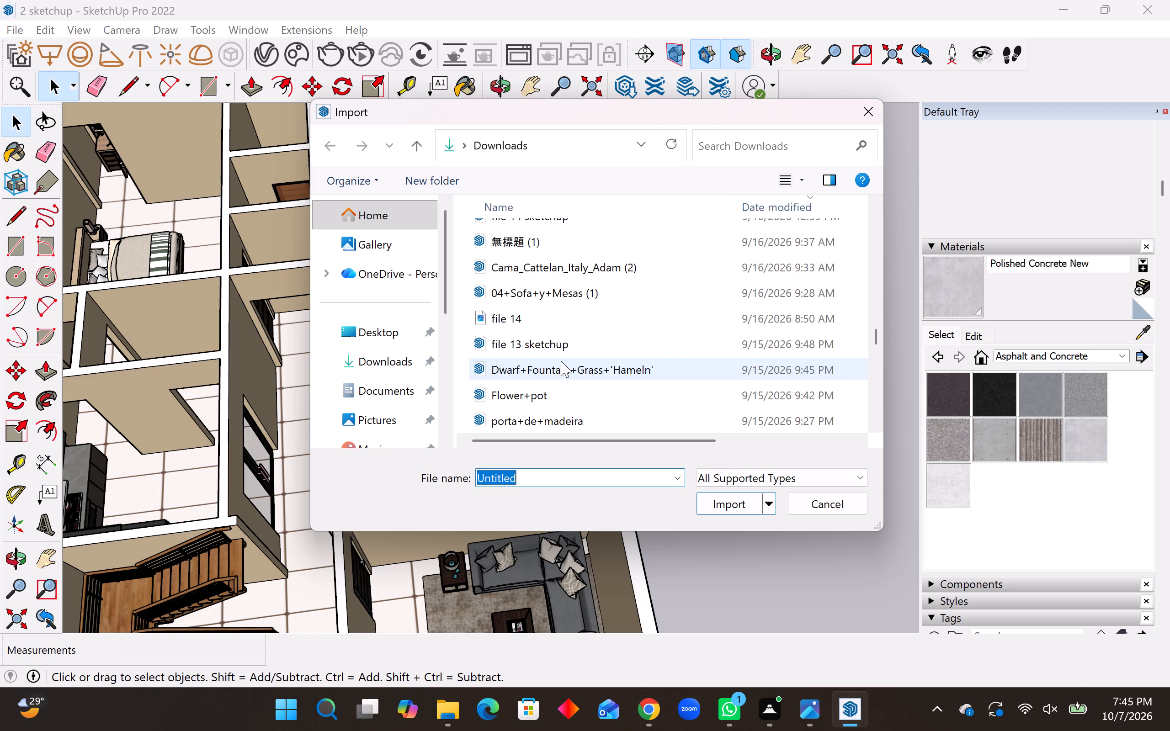
{"action": "left_click", "coordinate": [537, 393]}
{"action": "left_click", "coordinate": [741, 506]}
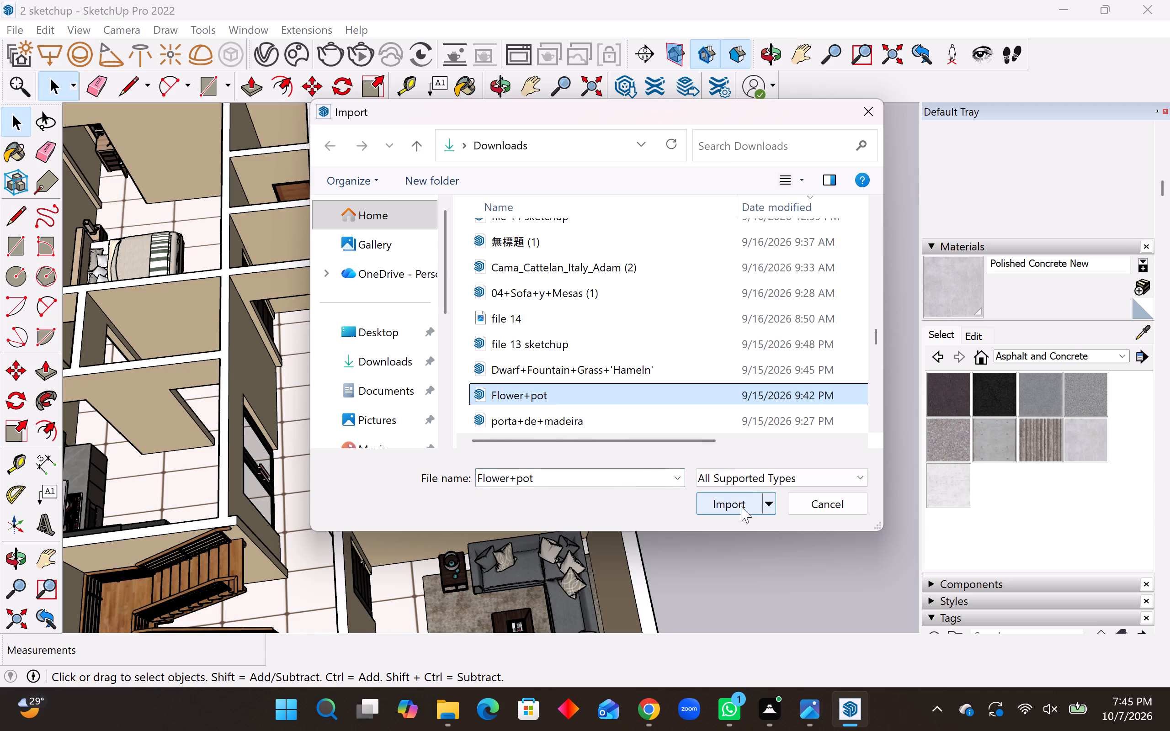
{"action": "left_click", "coordinate": [771, 253]}
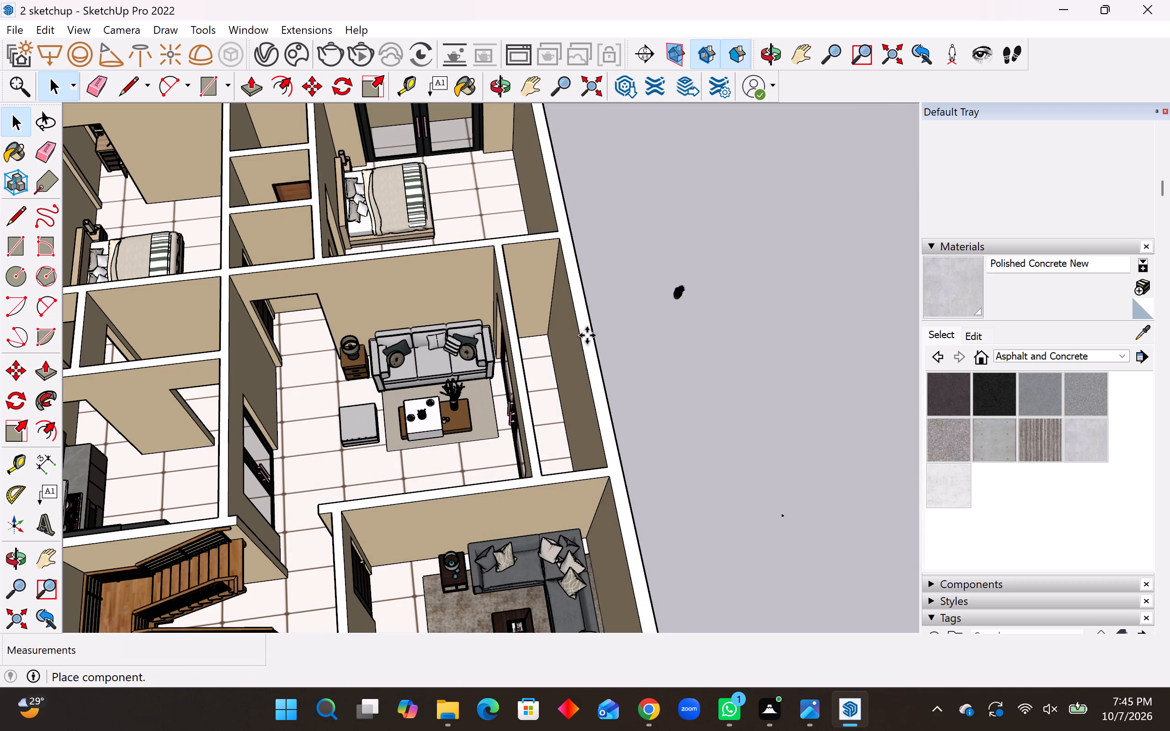
Place the flower pot on the floor near the far end of the narrow space beyond the living area's glass door.
{"action": "scroll", "coordinate": [558, 348], "scroll_direction": "up", "scroll_amount": 8}
{"action": "middle_click_drag", "start_coordinate": [537, 350], "coordinate": [528, 367]}
{"action": "scroll", "coordinate": [523, 360], "scroll_direction": "up", "scroll_amount": 2}
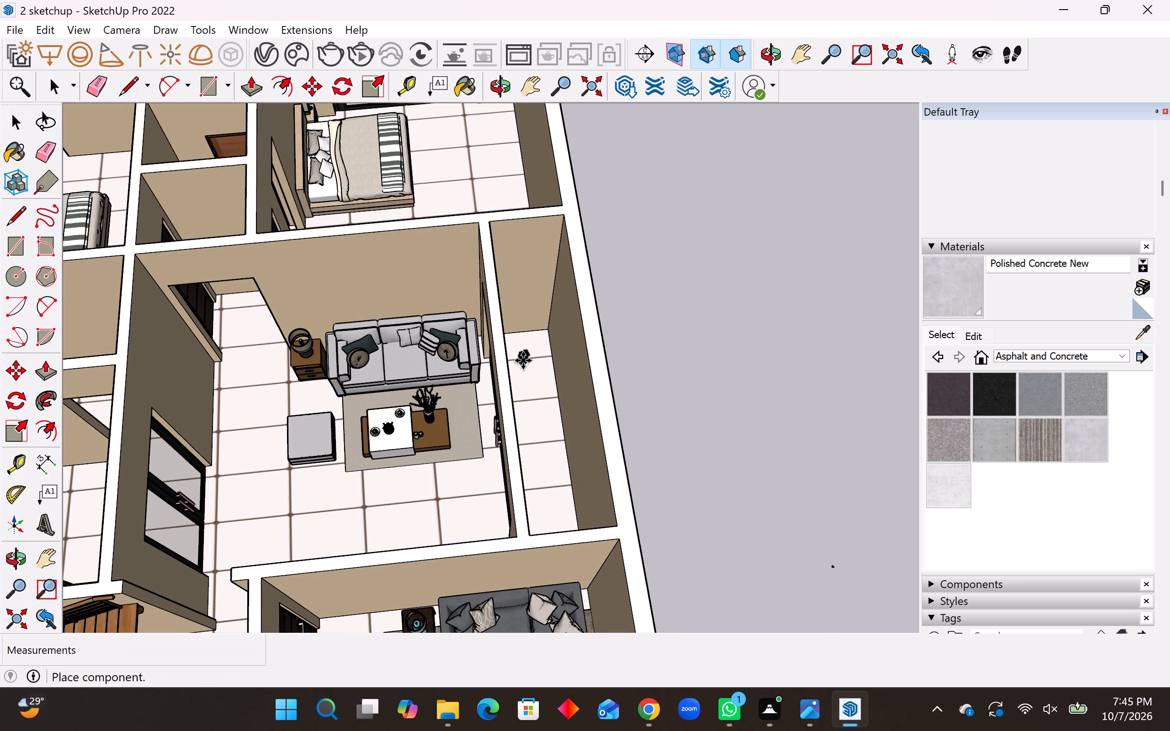
{"action": "scroll", "coordinate": [523, 360], "scroll_direction": "up", "scroll_amount": 2}
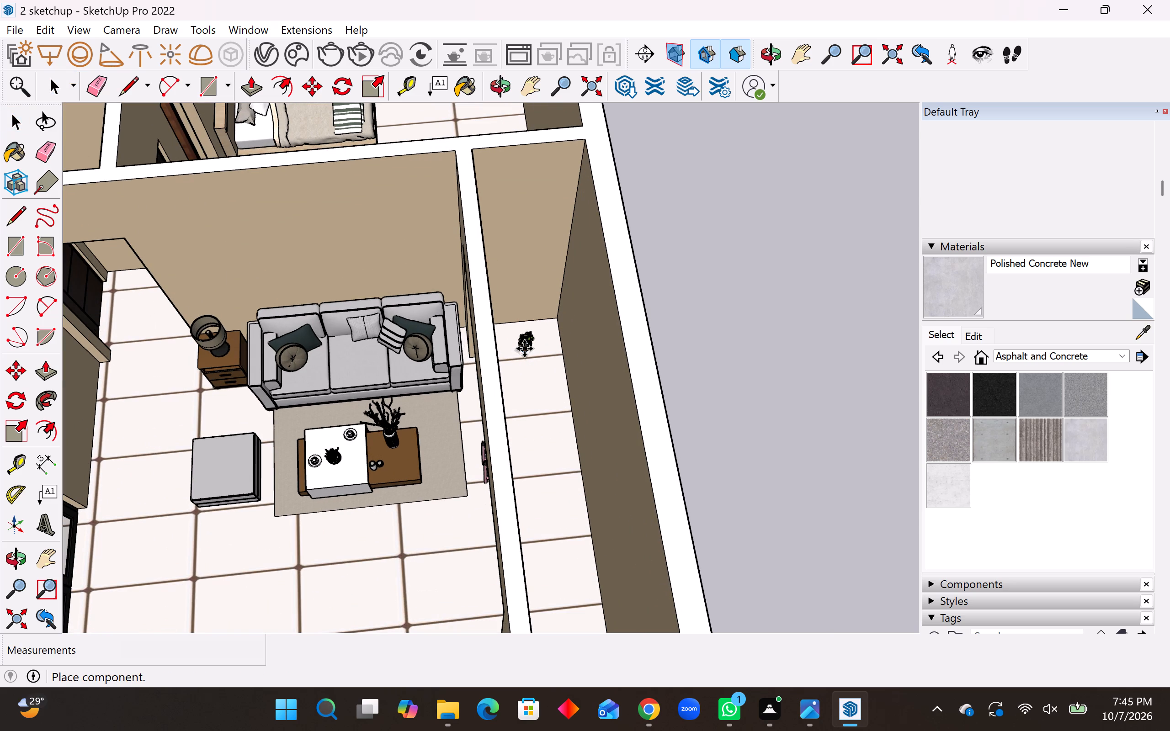
{"action": "left_click", "coordinate": [524, 349]}
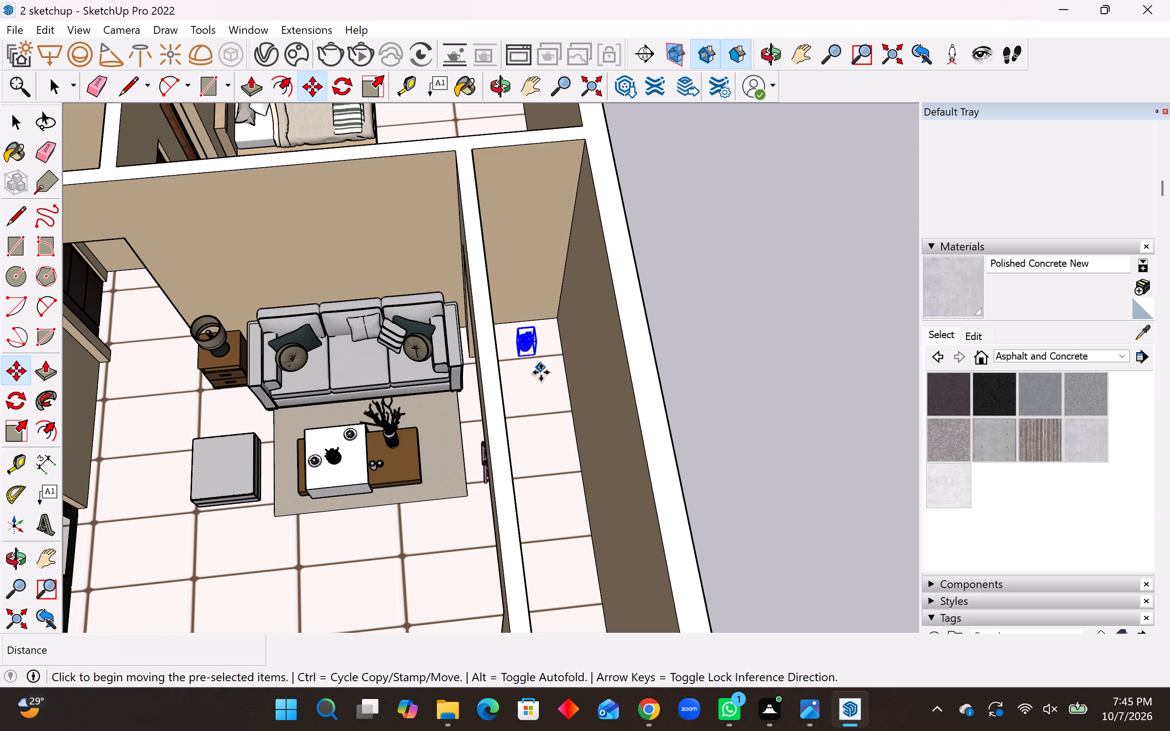
Enlarge the flower pot by scaling green 2.17 and 1.23, red 1.70 and 1.24, and blue about 2.00.
{"action": "left_click", "coordinate": [23, 420]}
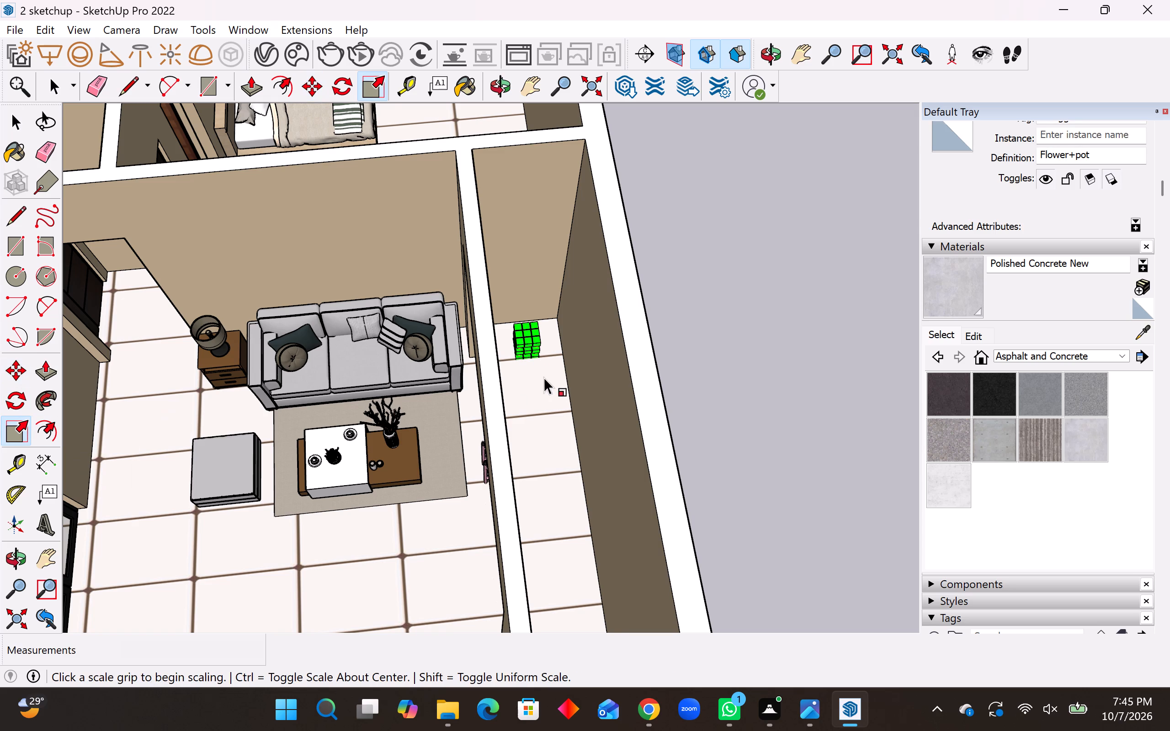
{"action": "scroll", "coordinate": [546, 377], "scroll_direction": "up", "scroll_amount": 12}
{"action": "left_click", "coordinate": [495, 327]}
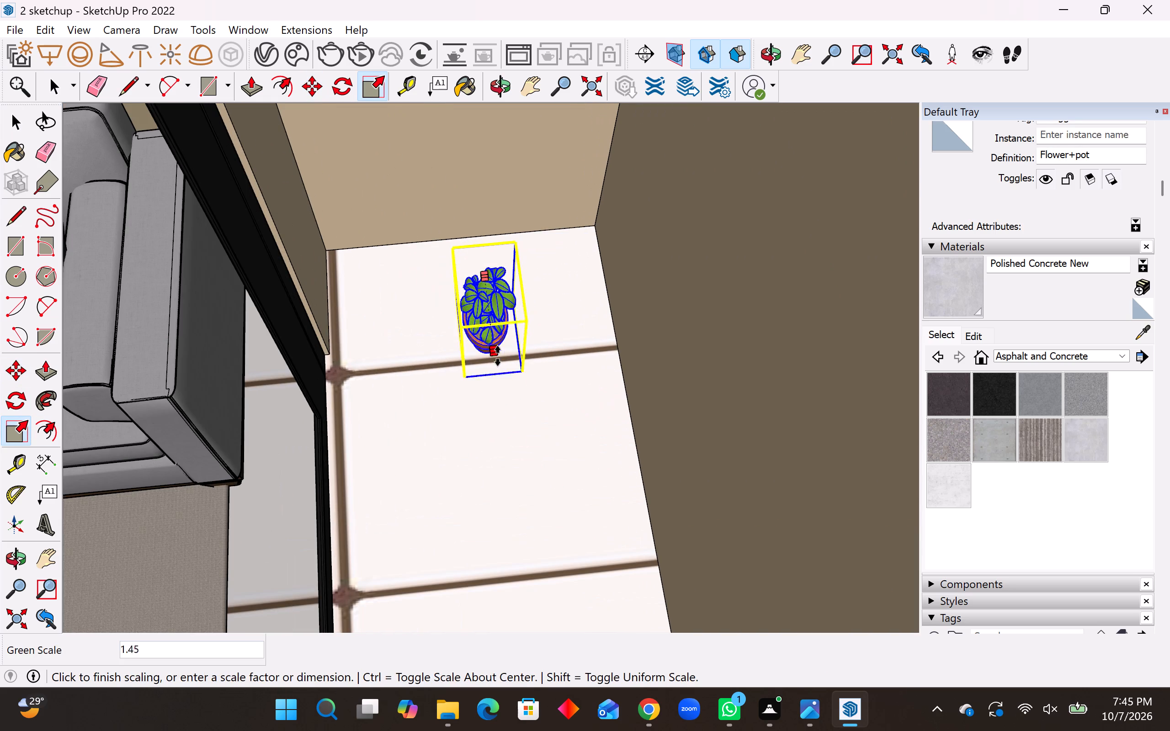
{"action": "left_click", "coordinate": [504, 390]}
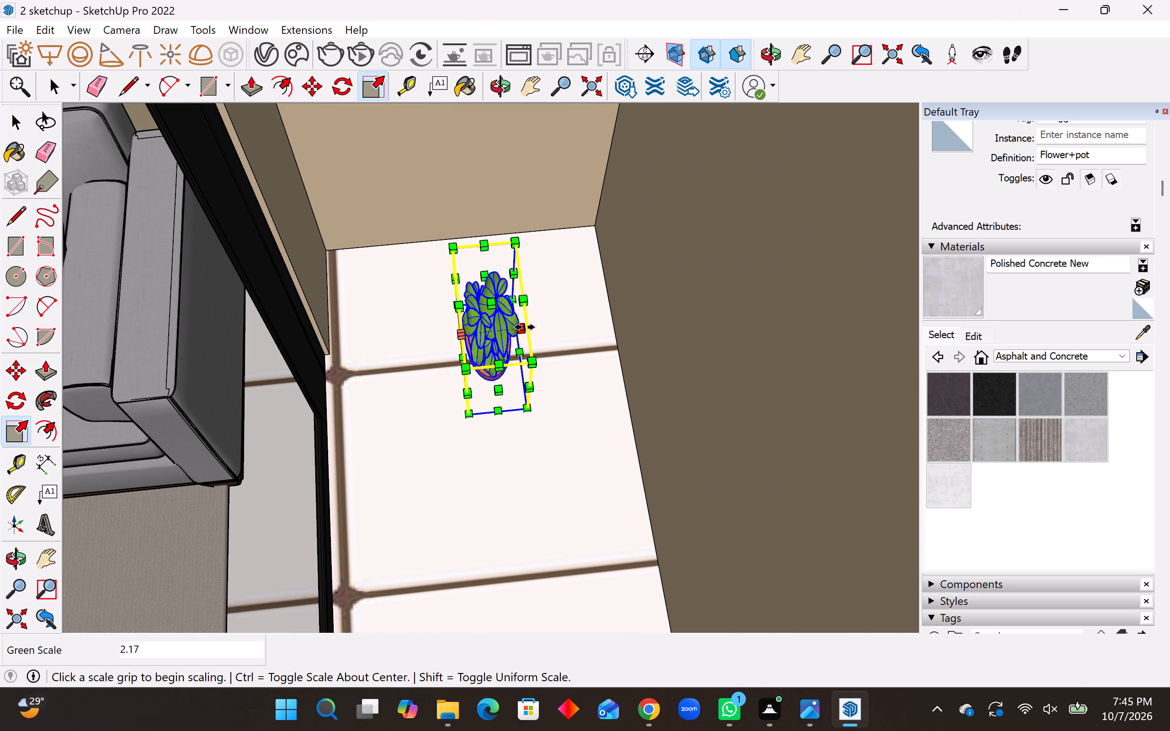
{"action": "left_click", "coordinate": [525, 327]}
{"action": "left_click", "coordinate": [563, 327]}
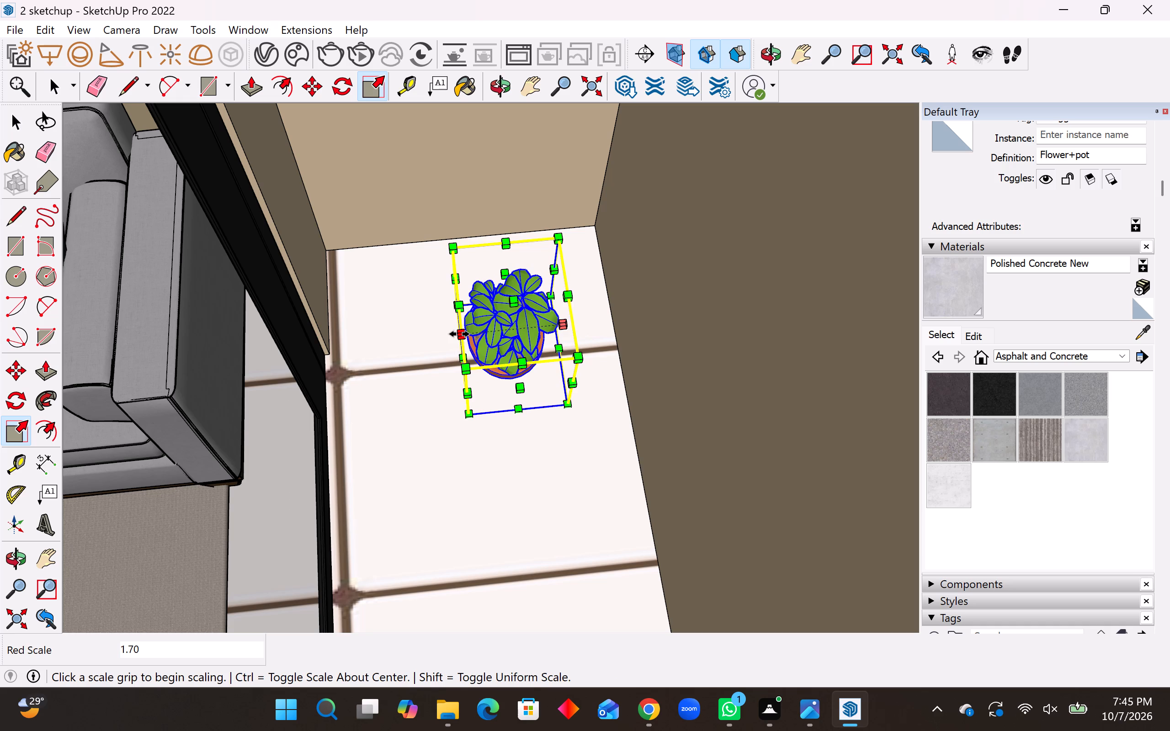
{"action": "left_click", "coordinate": [459, 334]}
{"action": "left_click", "coordinate": [437, 339]}
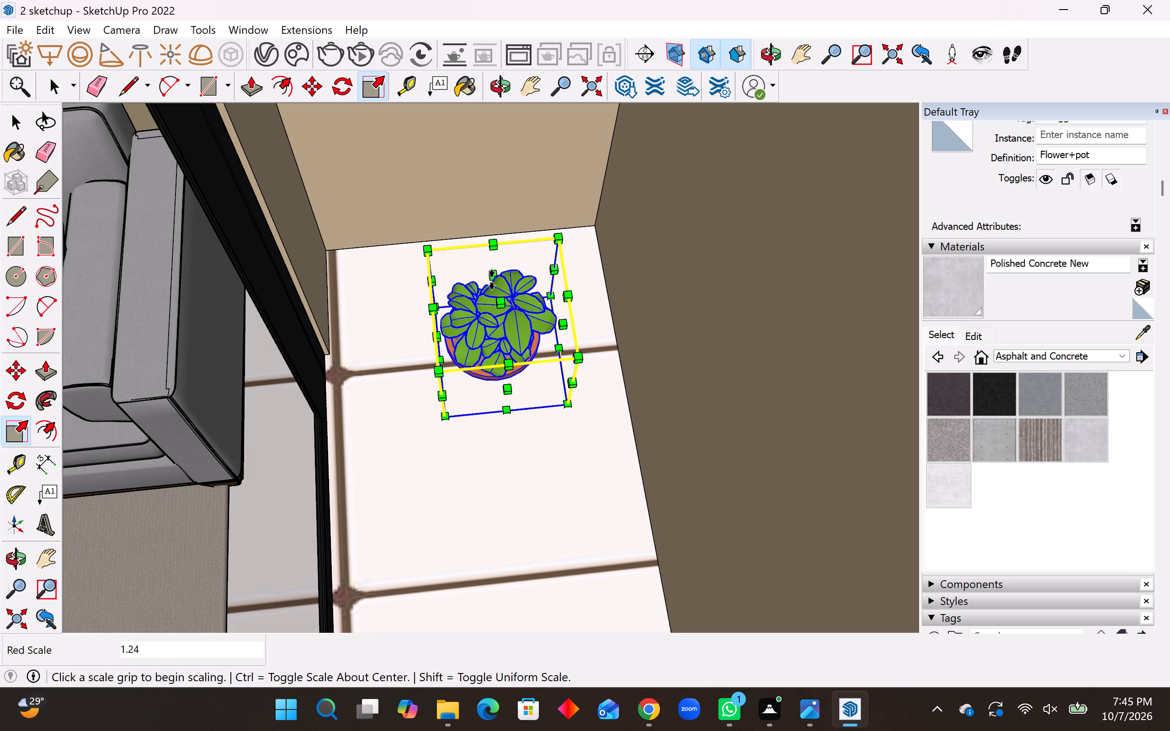
{"action": "left_click", "coordinate": [492, 277]}
{"action": "left_click", "coordinate": [489, 251]}
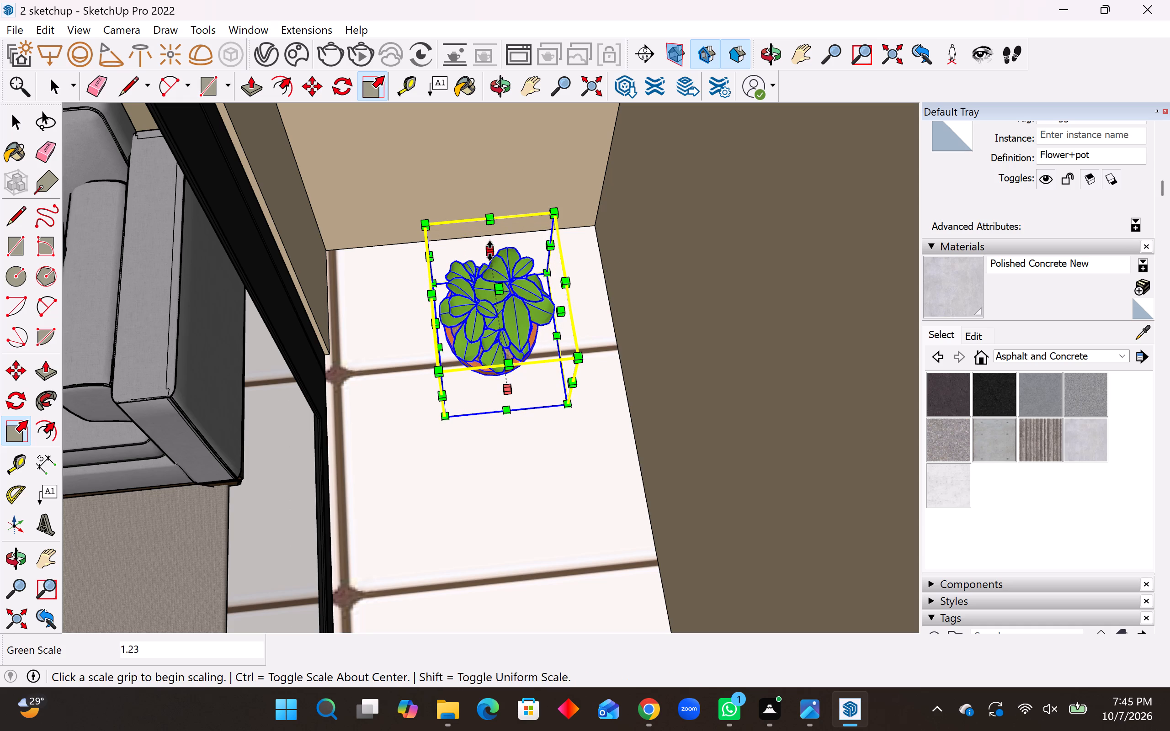
{"action": "left_click", "coordinate": [499, 287]}
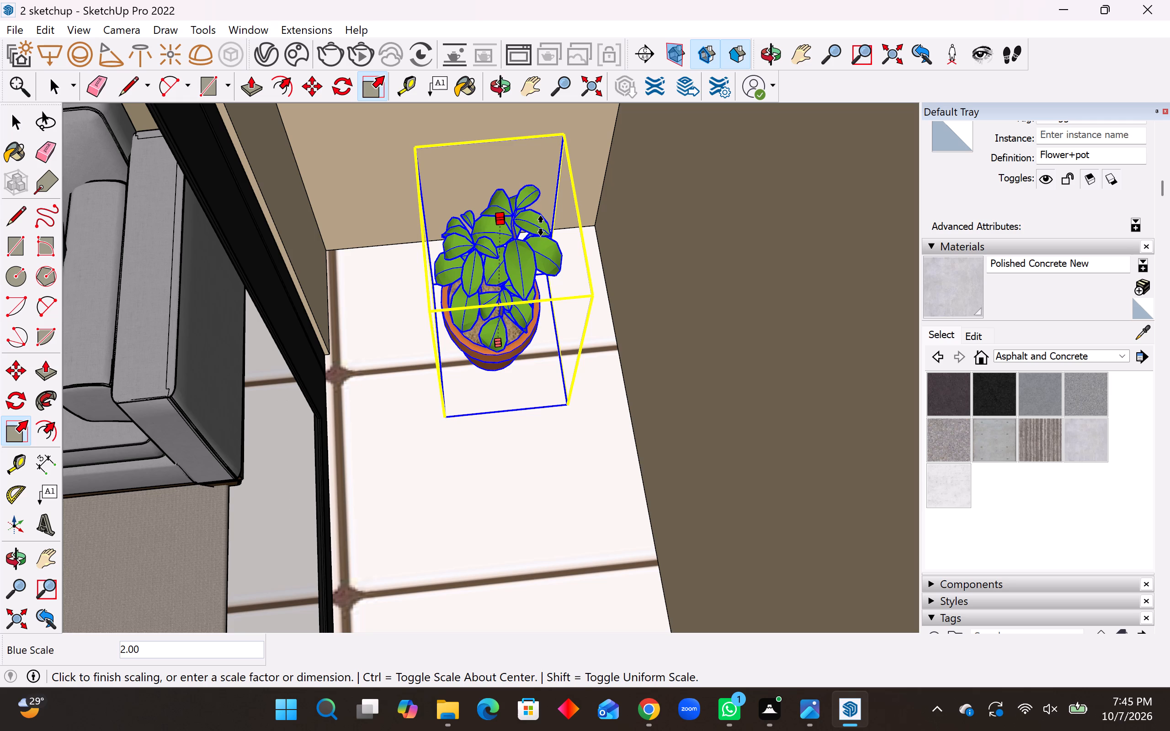
{"action": "left_click", "coordinate": [541, 226]}
Copy the flower pot about 11' 8" along the green axis to the opposite end of the same narrow space.
{"action": "middle_click_drag", "start_coordinate": [534, 310], "coordinate": [540, 182]}
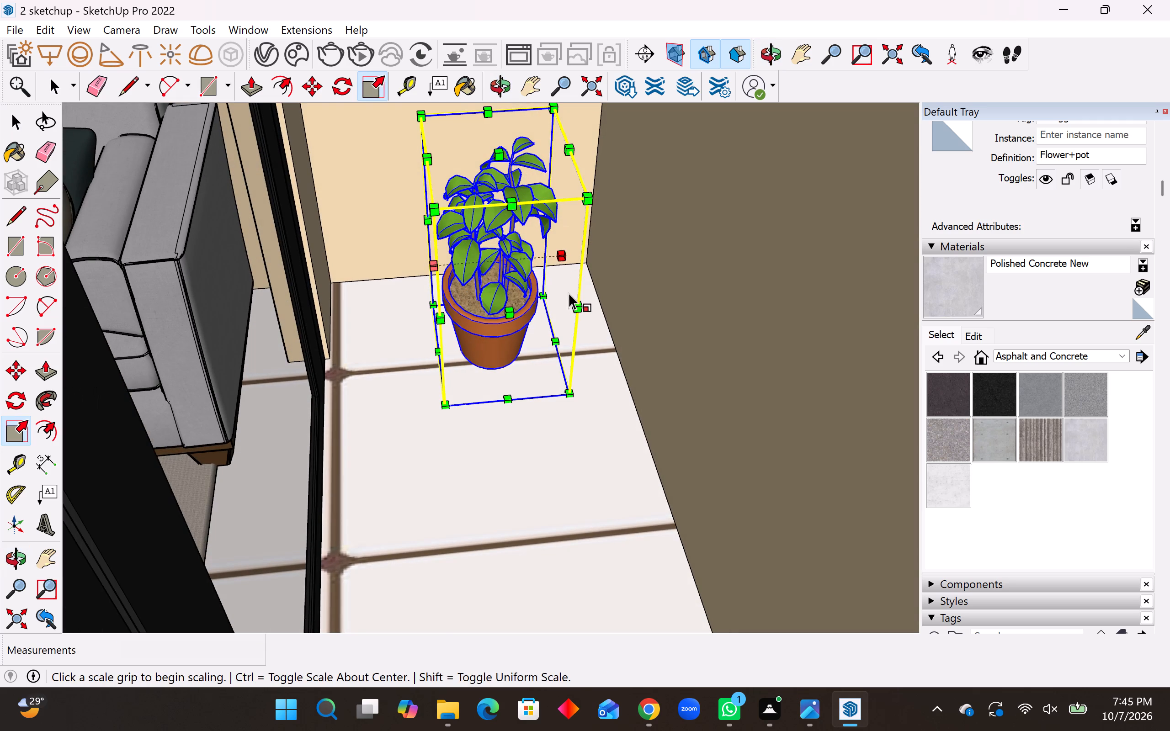
{"action": "key", "text": "m"}
{"action": "left_click", "coordinate": [570, 392]}
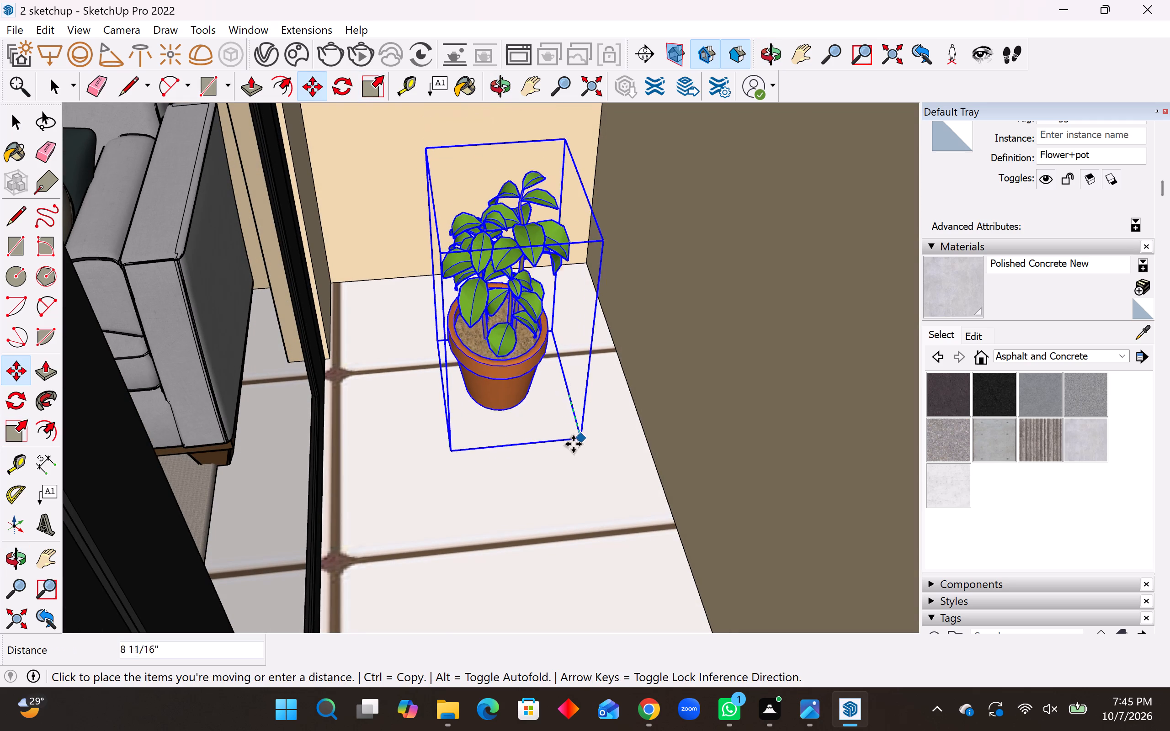
{"action": "scroll", "coordinate": [572, 457], "scroll_direction": "down", "scroll_amount": 16}
{"action": "middle_click_drag", "start_coordinate": [651, 351], "coordinate": [656, 428]}
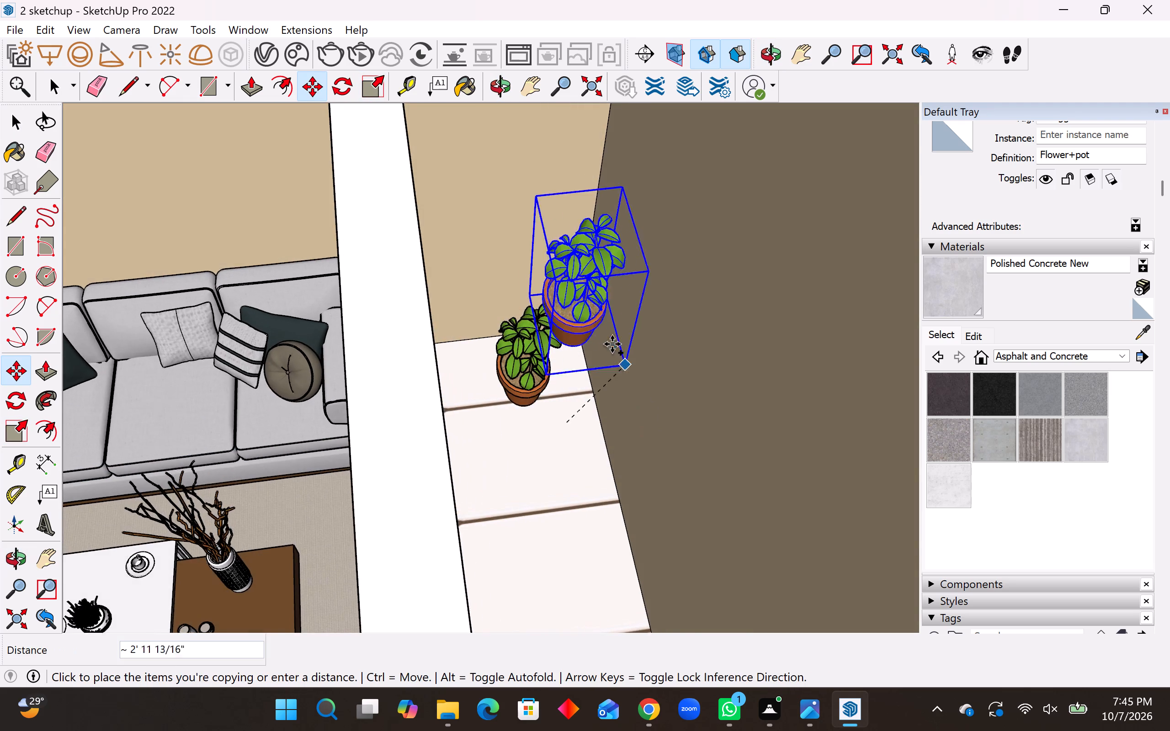
{"action": "scroll", "coordinate": [612, 344], "scroll_direction": "down", "scroll_amount": 10}
{"action": "middle_click_drag", "start_coordinate": [616, 417], "coordinate": [635, 464]}
{"action": "scroll", "coordinate": [582, 384], "scroll_direction": "down", "scroll_amount": 5}
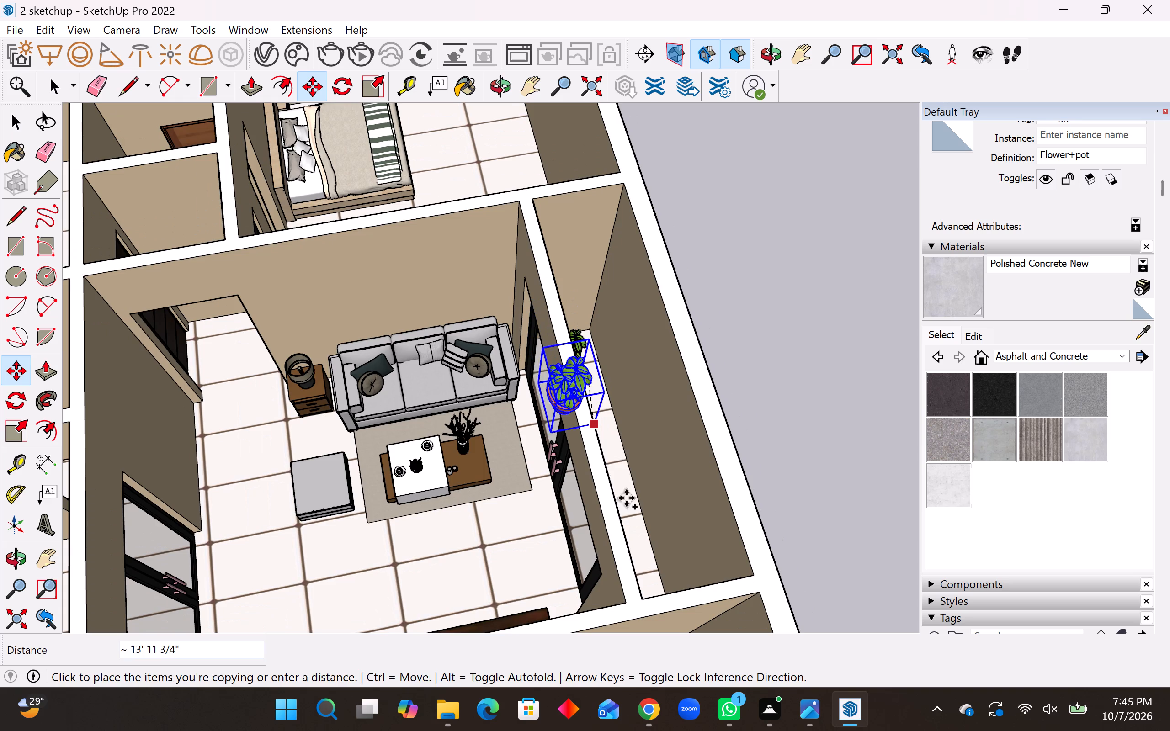
{"action": "middle_click_drag", "start_coordinate": [631, 498], "coordinate": [643, 534]}
{"action": "scroll", "coordinate": [654, 587], "scroll_direction": "up", "scroll_amount": 13}
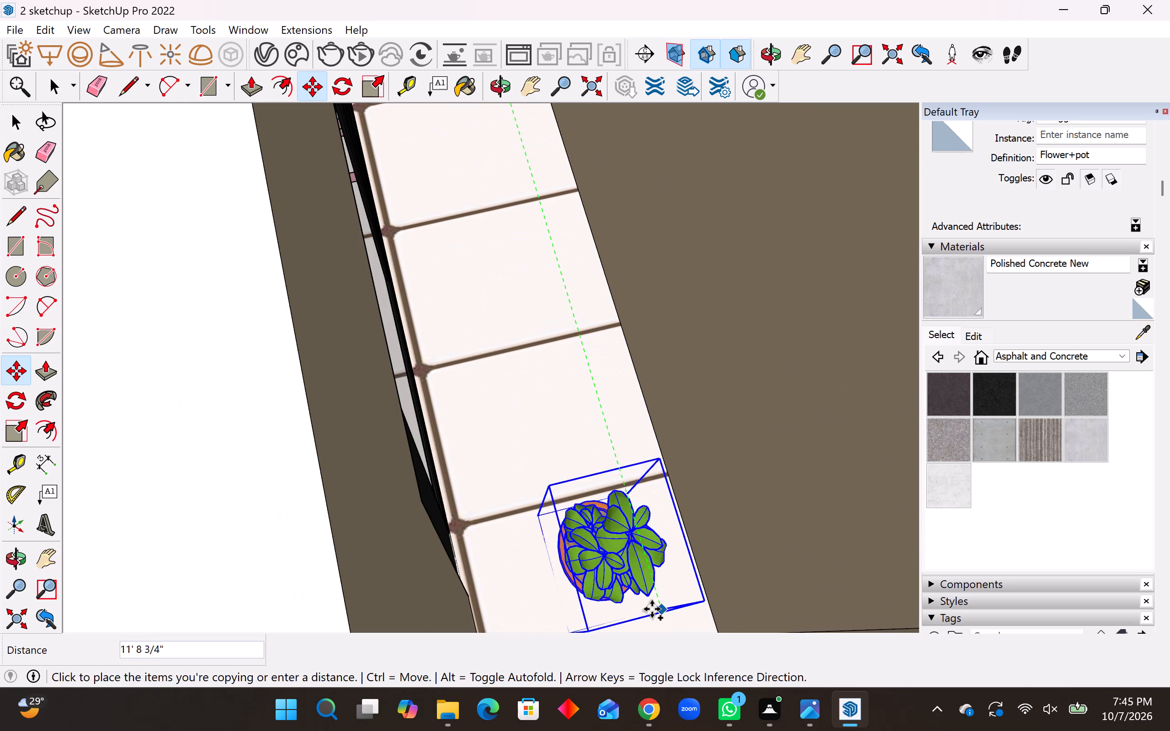
{"action": "left_click", "coordinate": [650, 607]}
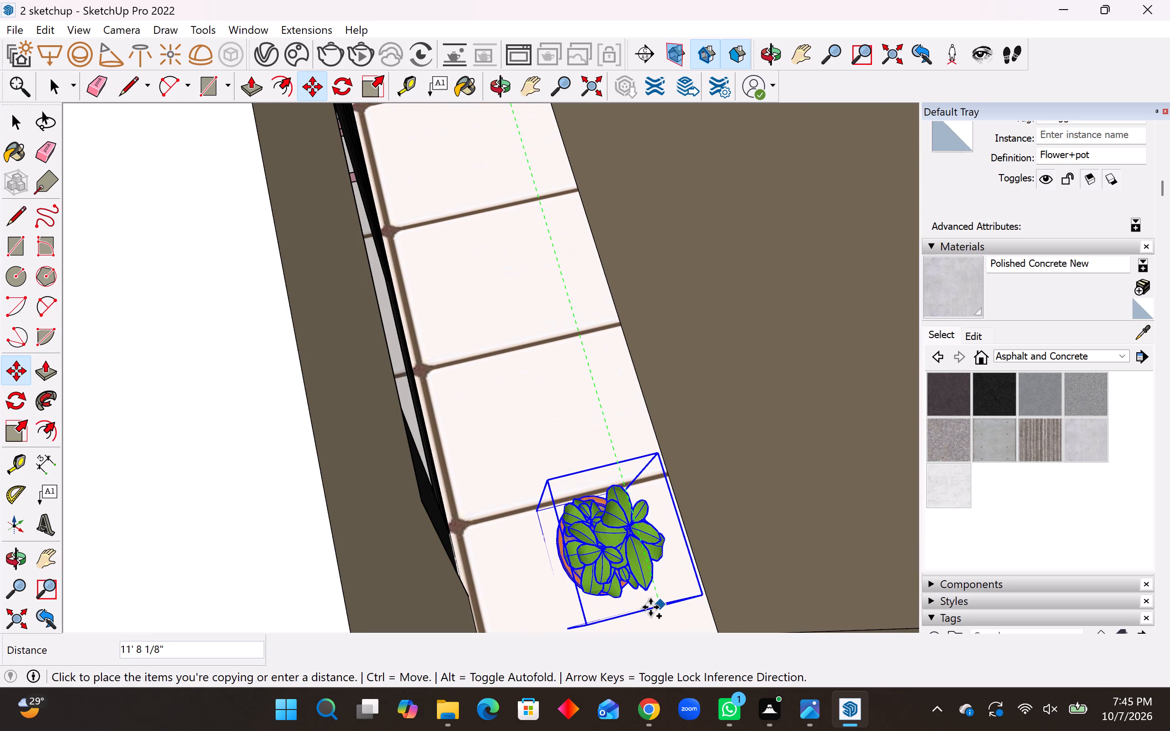
Copy the flower pot about 33' 1" into the outer corner of the narrow space beyond the bedroom's glass door.
{"action": "left_click", "coordinate": [666, 607]}
{"action": "scroll", "coordinate": [604, 583], "scroll_direction": "down", "scroll_amount": 5}
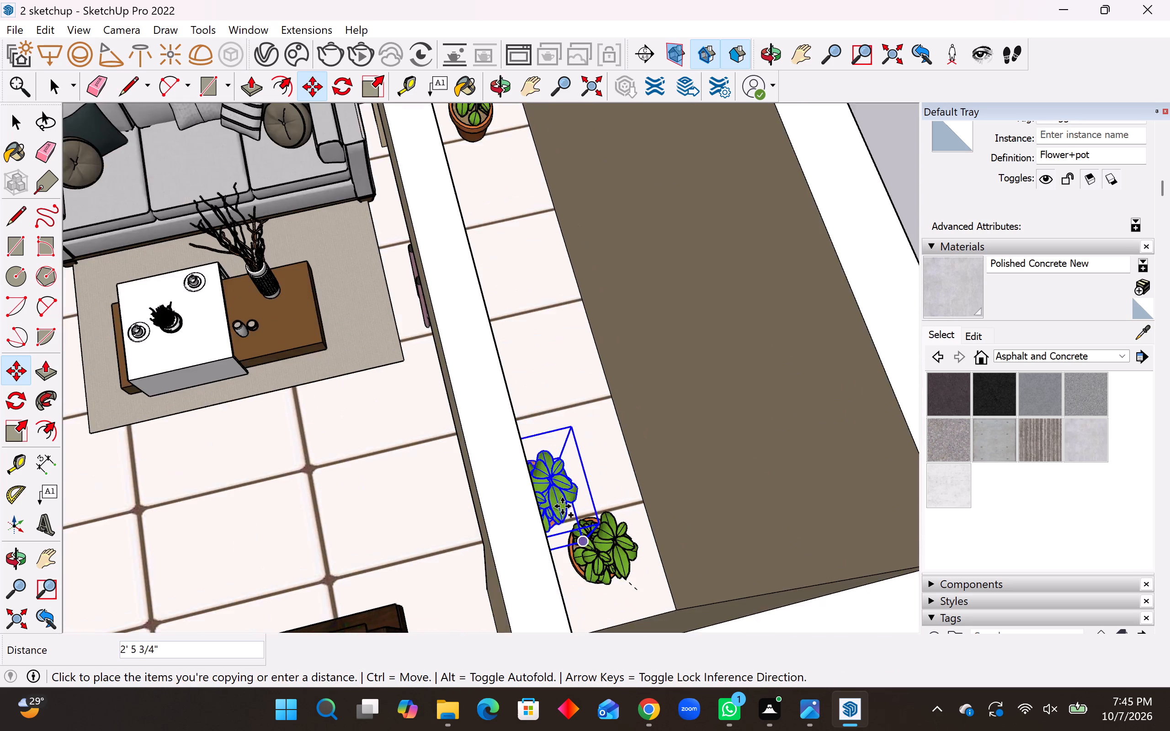
{"action": "scroll", "coordinate": [562, 506], "scroll_direction": "down", "scroll_amount": 11}
{"action": "scroll", "coordinate": [559, 484], "scroll_direction": "down", "scroll_amount": 20}
{"action": "scroll", "coordinate": [559, 484], "scroll_direction": "down", "scroll_amount": 3}
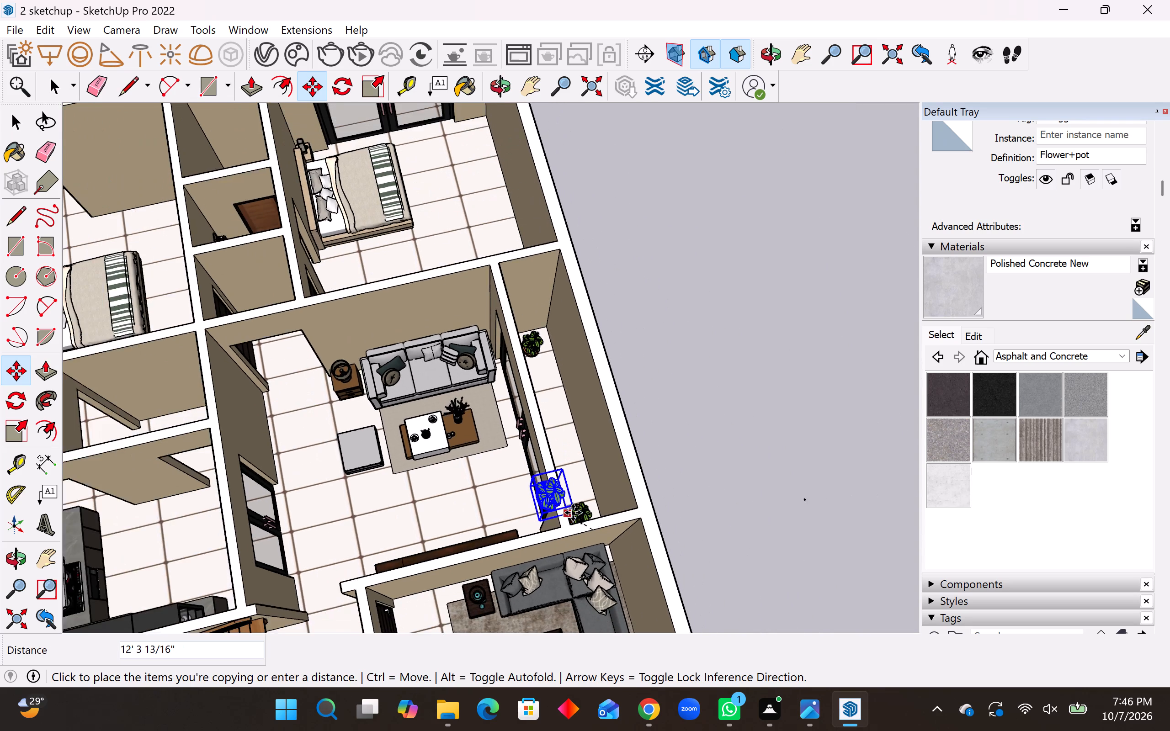
{"action": "scroll", "coordinate": [573, 513], "scroll_direction": "down", "scroll_amount": 19}
{"action": "middle_click_drag", "start_coordinate": [490, 217], "coordinate": [483, 300]}
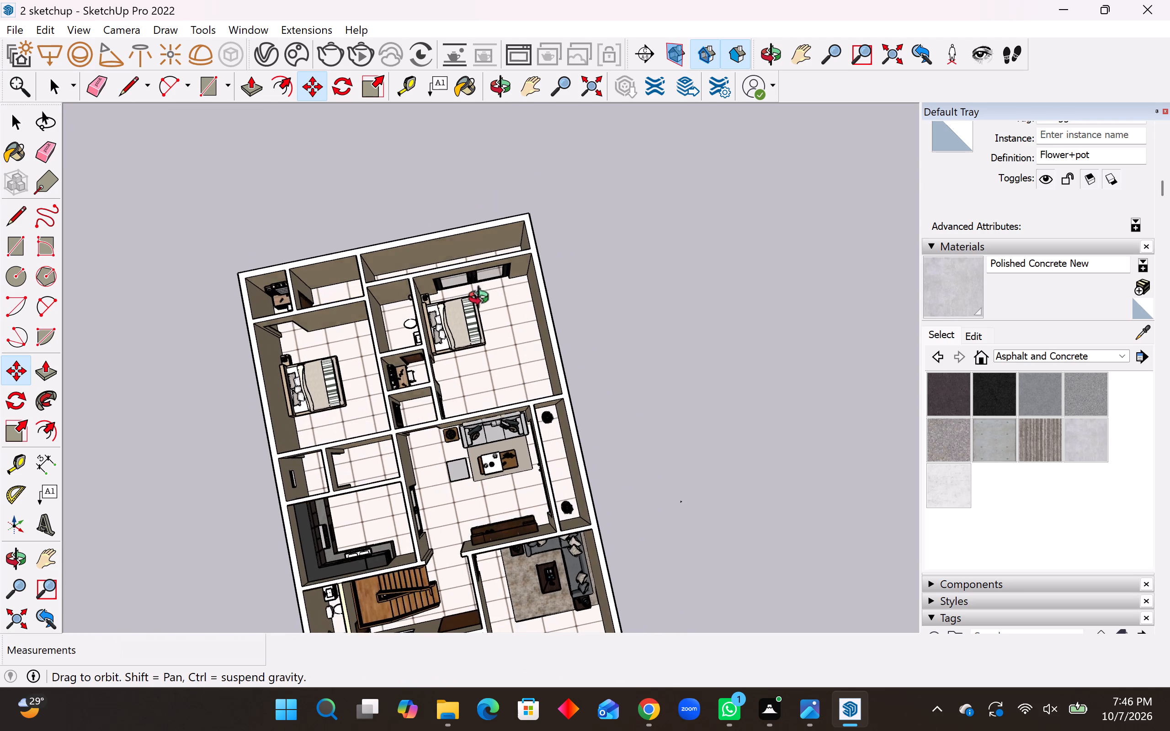
{"action": "middle_click_drag", "start_coordinate": [483, 300], "coordinate": [483, 302]}
{"action": "scroll", "coordinate": [486, 241], "scroll_direction": "up", "scroll_amount": 10}
{"action": "middle_click_drag", "start_coordinate": [509, 248], "coordinate": [517, 279]}
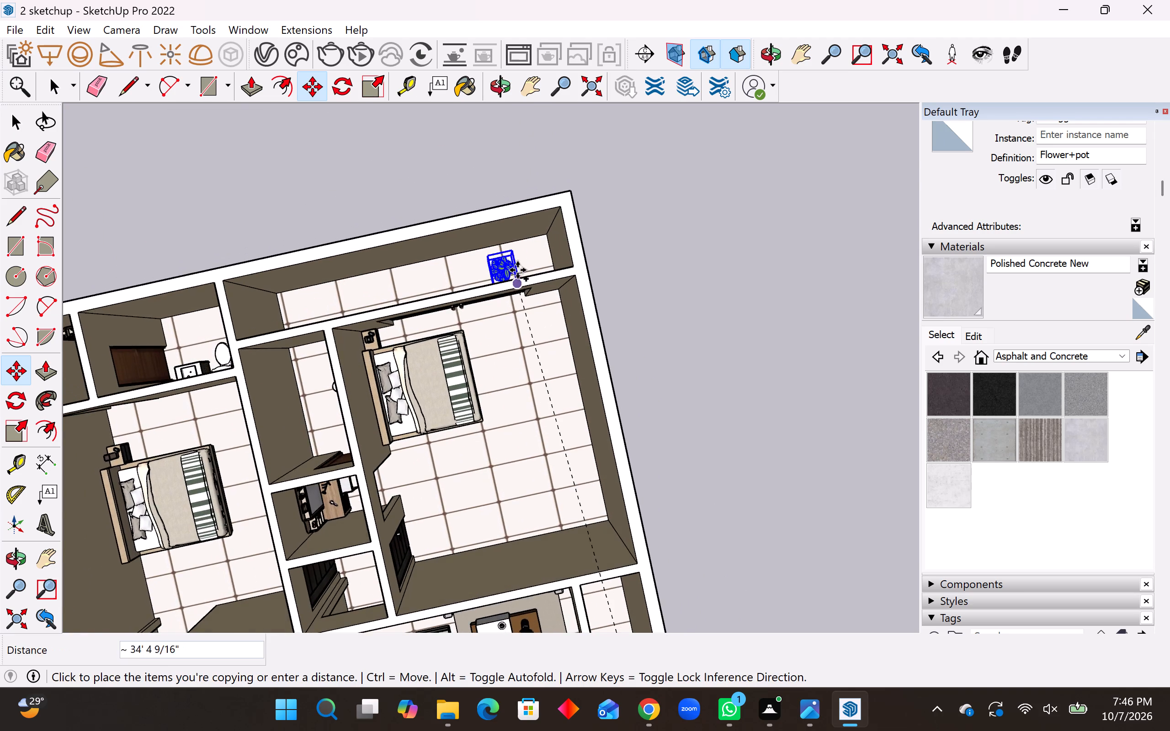
{"action": "scroll", "coordinate": [517, 270], "scroll_direction": "up", "scroll_amount": 13}
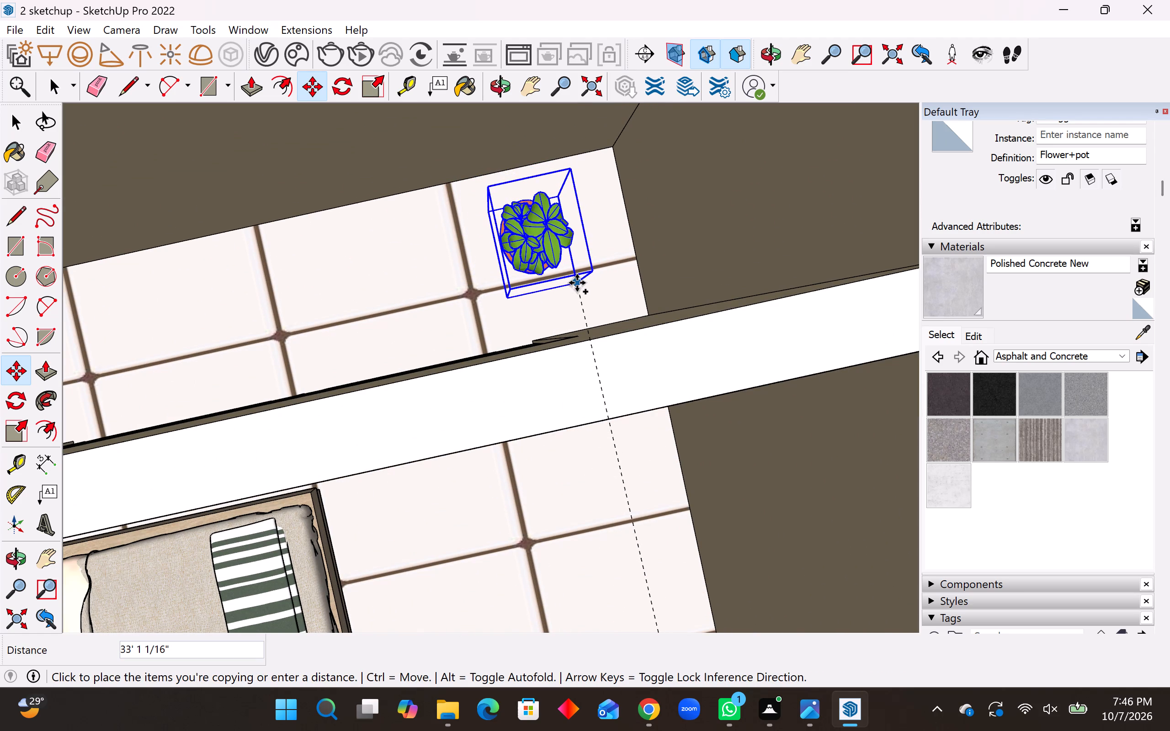
{"action": "left_click", "coordinate": [577, 283]}
Copy that flower pot 16' 3 1/2" along the red axis to the other end of the bedroom's narrow space, then deselect it.
{"action": "left_click", "coordinate": [578, 283]}
{"action": "scroll", "coordinate": [621, 283], "scroll_direction": "down", "scroll_amount": 7}
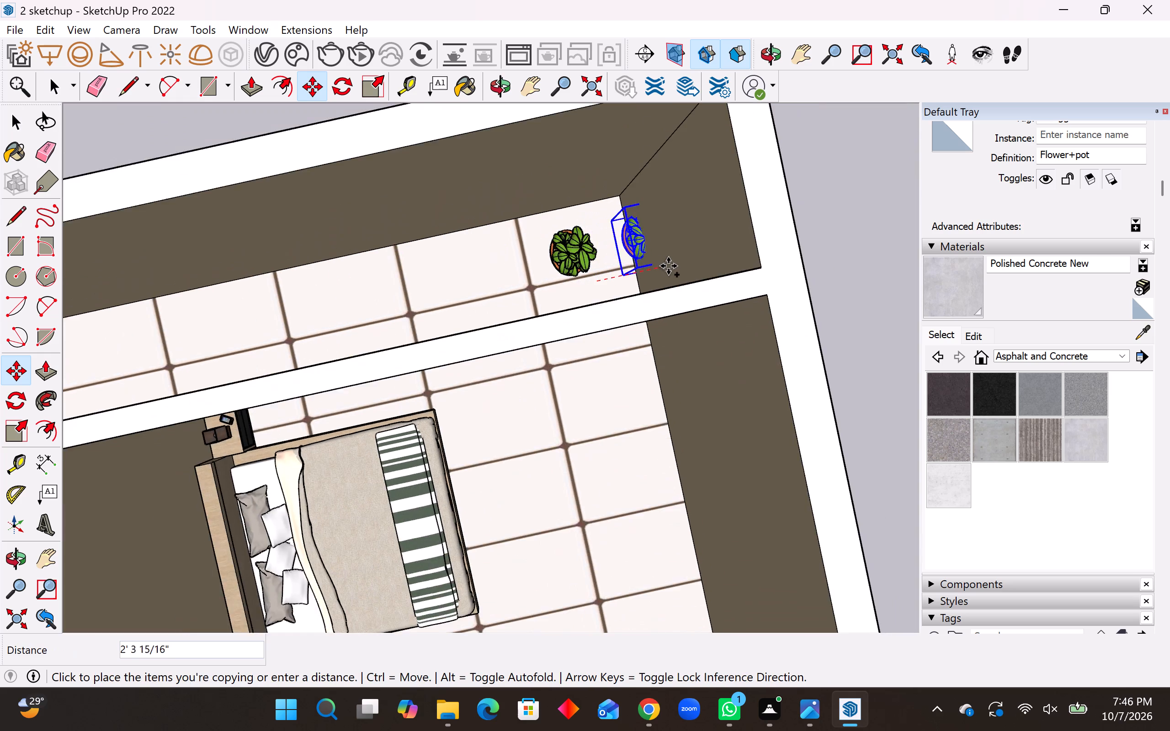
{"action": "scroll", "coordinate": [668, 266], "scroll_direction": "down", "scroll_amount": 7}
{"action": "scroll", "coordinate": [350, 322], "scroll_direction": "up", "scroll_amount": 6}
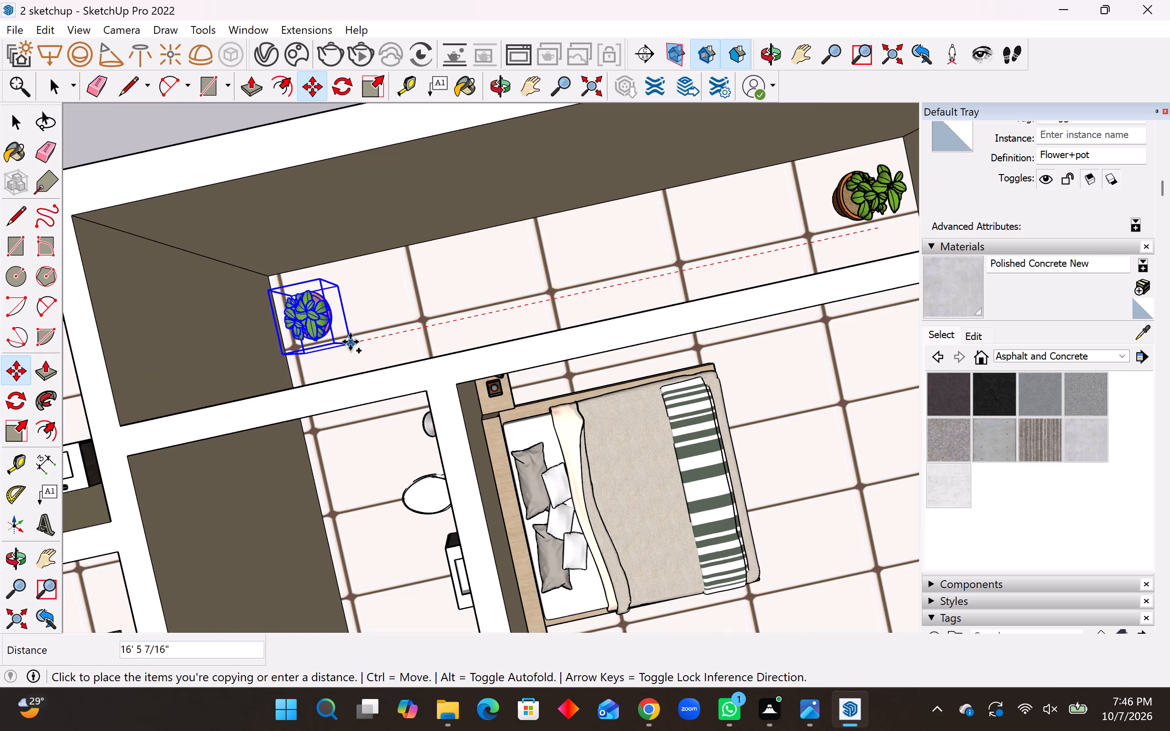
{"action": "left_click", "coordinate": [357, 348]}
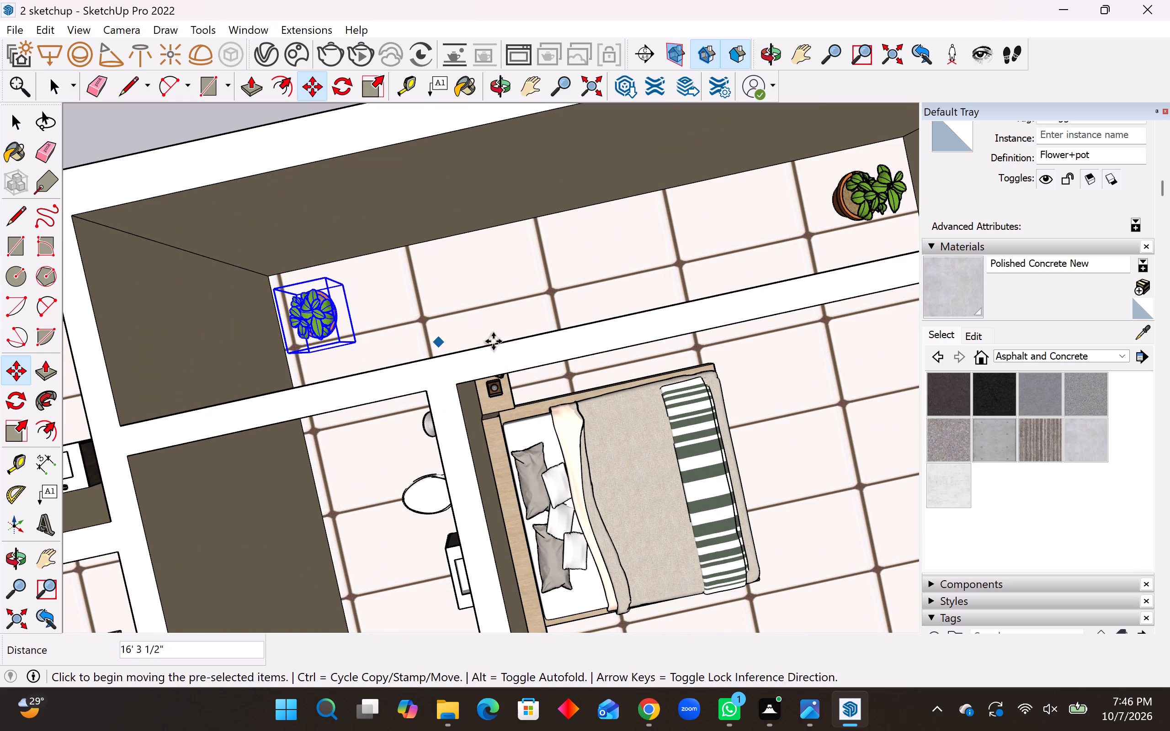
{"action": "key", "text": "space"}
{"action": "scroll", "coordinate": [418, 352], "scroll_direction": "down", "scroll_amount": 8}
{"action": "left_click", "coordinate": [372, 213]}
Examine the whole house layout with the potted plants, then the small rooms between the kitchen and bedrooms.
{"action": "middle_click_drag", "start_coordinate": [405, 332], "coordinate": [381, 263]}
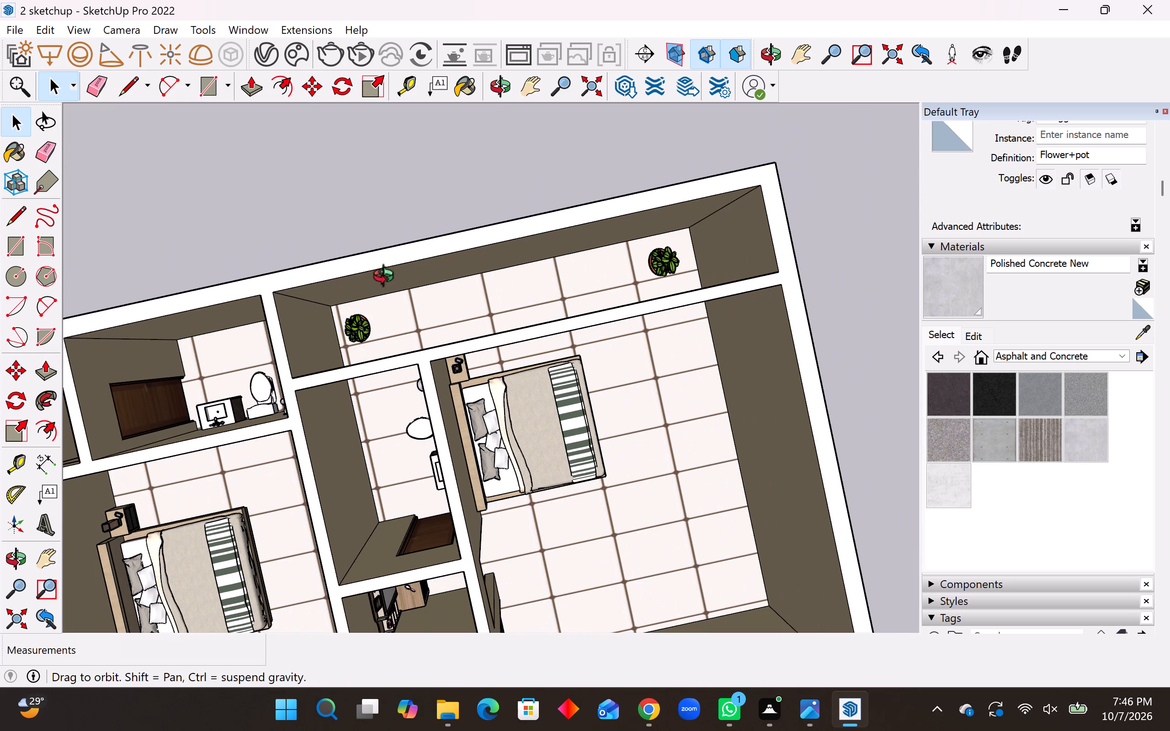
{"action": "middle_click_drag", "start_coordinate": [381, 263], "coordinate": [368, 177]}
{"action": "scroll", "coordinate": [517, 345], "scroll_direction": "down", "scroll_amount": 11}
{"action": "middle_click_drag", "start_coordinate": [538, 398], "coordinate": [504, 232]}
{"action": "scroll", "coordinate": [516, 240], "scroll_direction": "down", "scroll_amount": 7}
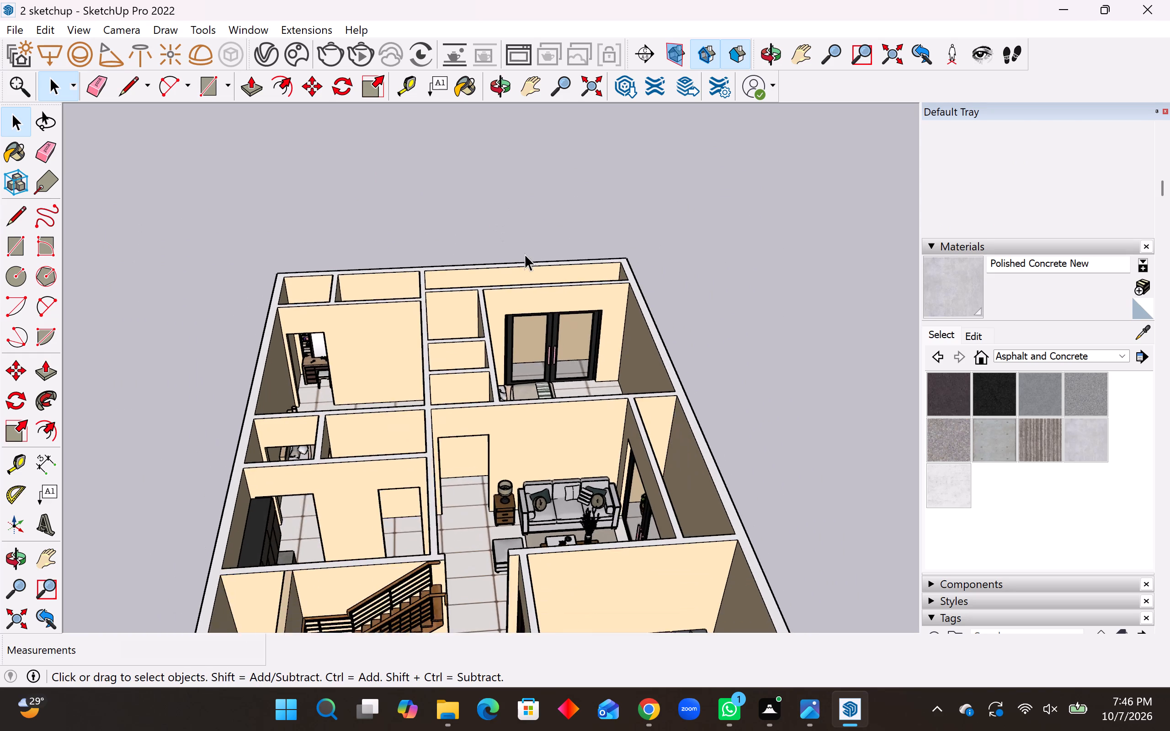
{"action": "scroll", "coordinate": [525, 254], "scroll_direction": "down", "scroll_amount": 12}
{"action": "middle_click_drag", "start_coordinate": [496, 422], "coordinate": [490, 395]}
{"action": "scroll", "coordinate": [488, 399], "scroll_direction": "up", "scroll_amount": 11}
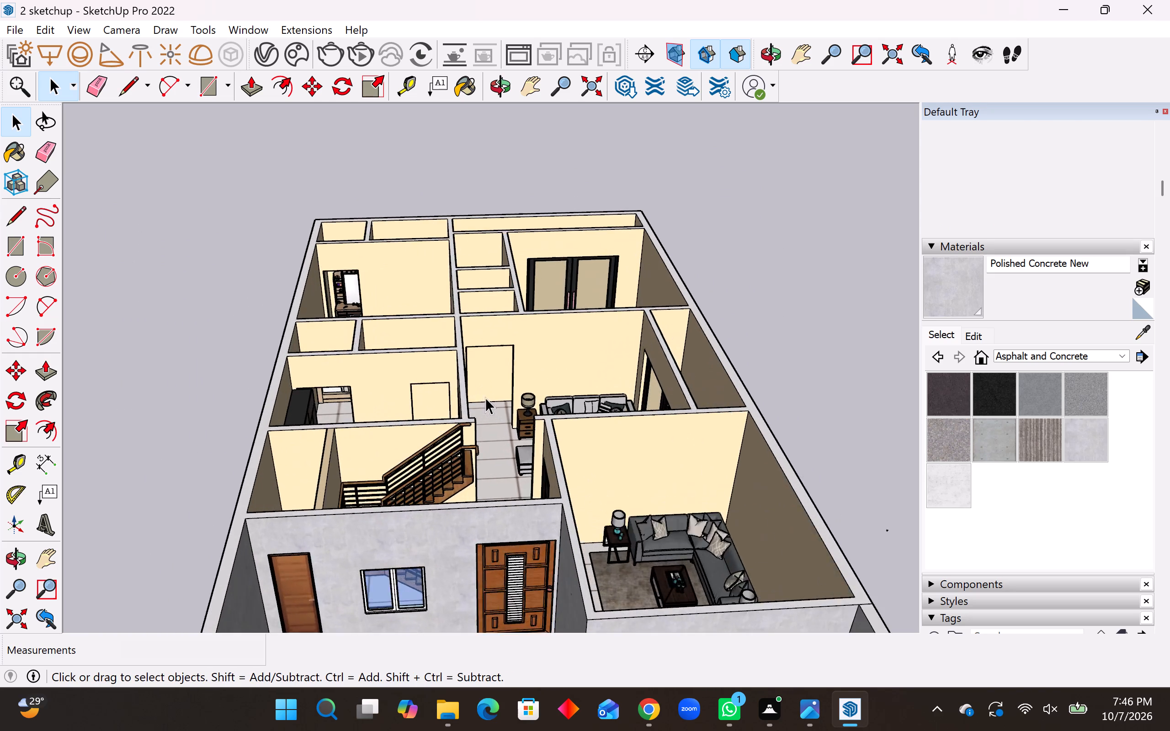
{"action": "scroll", "coordinate": [485, 397], "scroll_direction": "up", "scroll_amount": 14}
{"action": "middle_click_drag", "start_coordinate": [403, 428], "coordinate": [434, 534]}
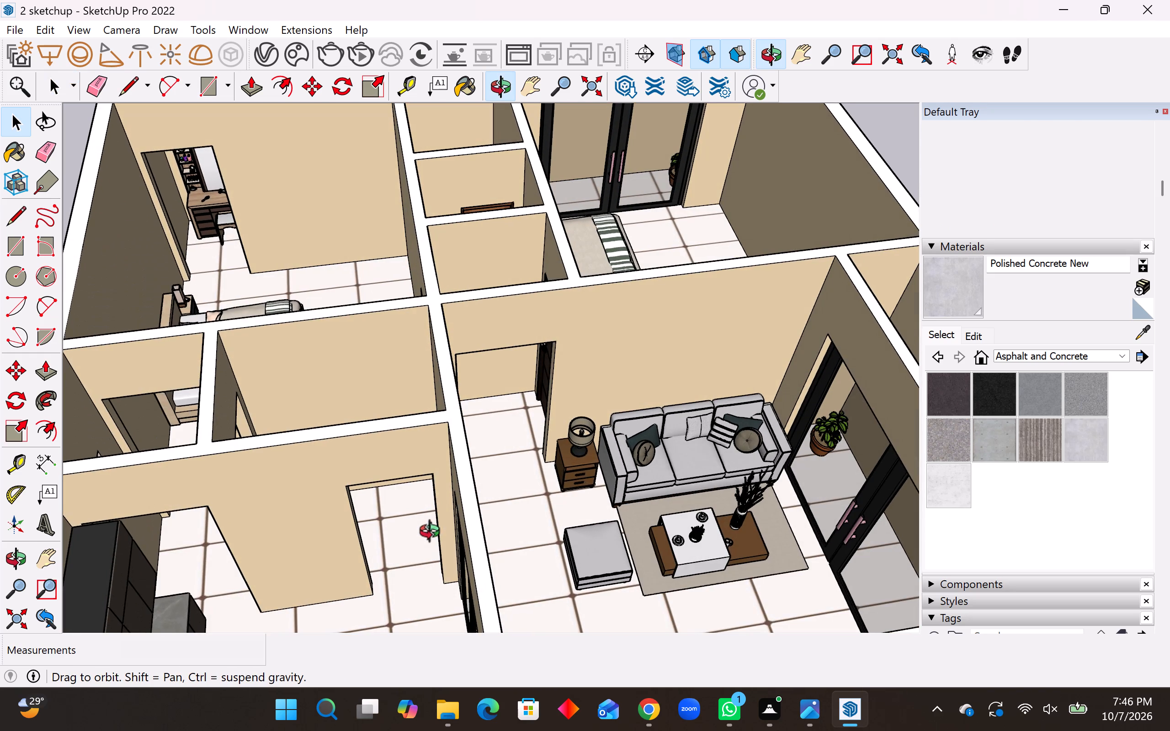
Examine the whole house layout, from the bedrooms and living areas to the front facade, car porch and lawn.
{"action": "middle_click_drag", "start_coordinate": [434, 534], "coordinate": [365, 414]}
{"action": "scroll", "coordinate": [466, 358], "scroll_direction": "down", "scroll_amount": 3}
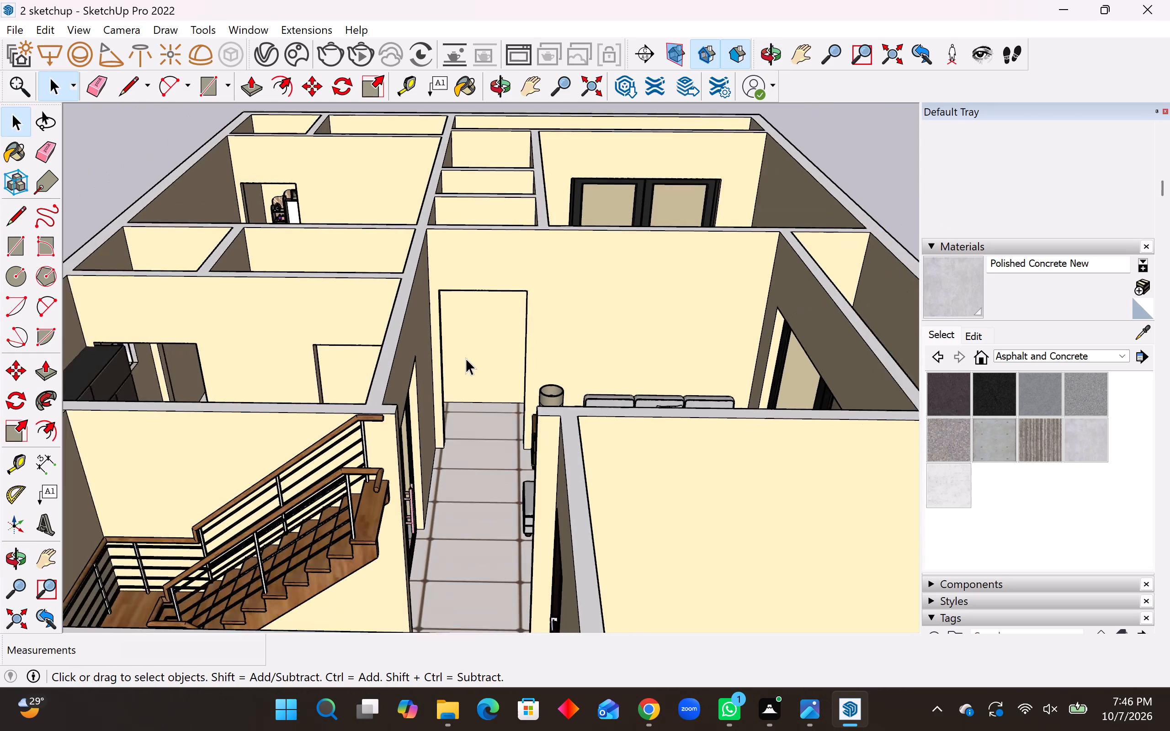
{"action": "scroll", "coordinate": [466, 358], "scroll_direction": "down", "scroll_amount": 17}
{"action": "middle_click_drag", "start_coordinate": [469, 365], "coordinate": [540, 294]}
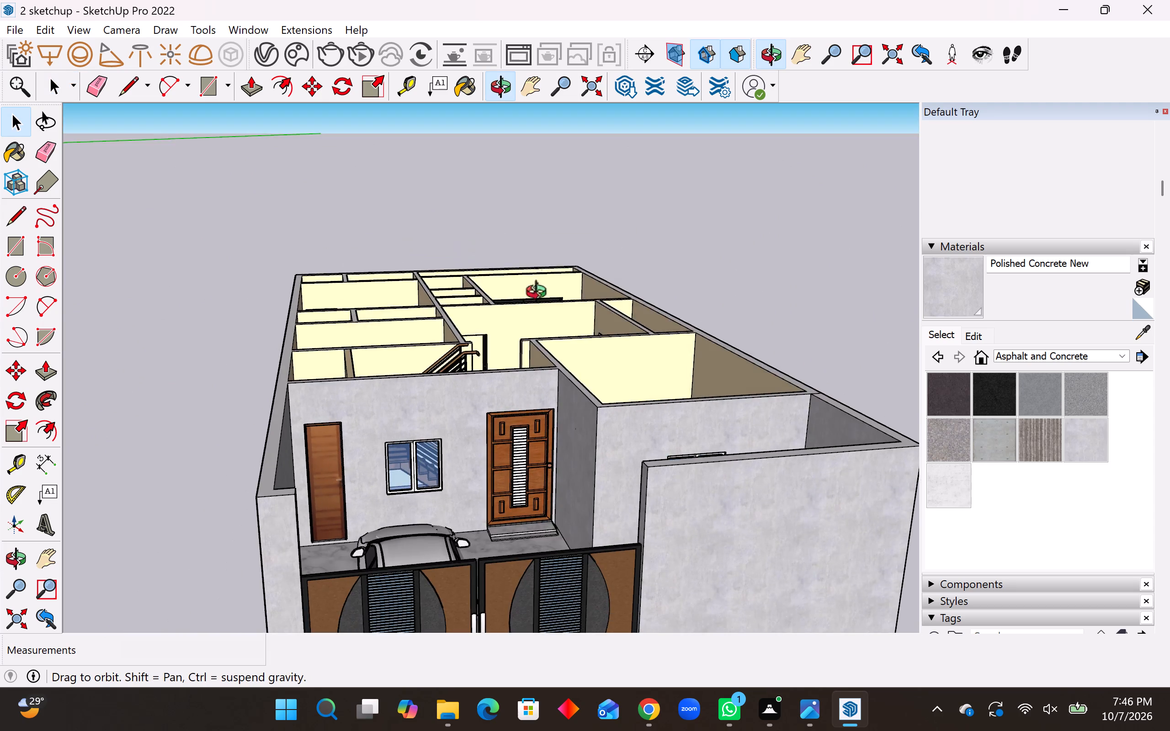
{"action": "middle_click_drag", "start_coordinate": [540, 294], "coordinate": [428, 558]}
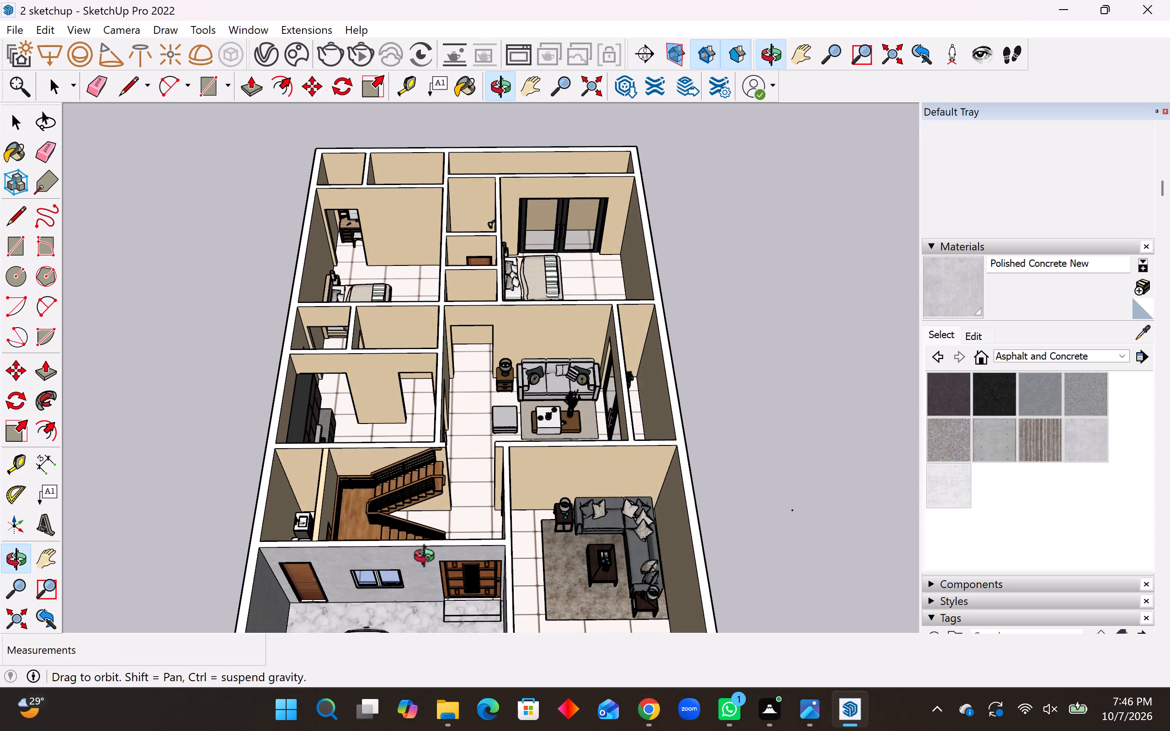
{"action": "middle_click_drag", "start_coordinate": [428, 558], "coordinate": [420, 576]}
{"action": "scroll", "coordinate": [502, 356], "scroll_direction": "down", "scroll_amount": 13}
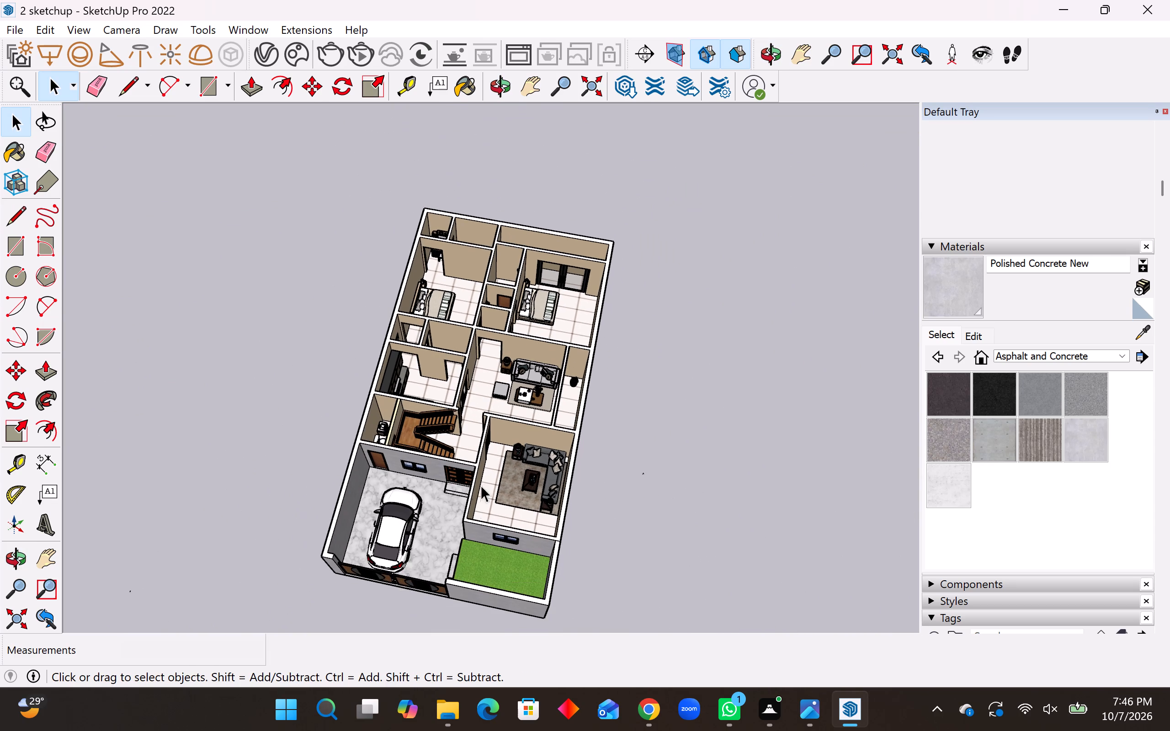
{"action": "scroll", "coordinate": [444, 560], "scroll_direction": "up", "scroll_amount": 10}
{"action": "middle_click_drag", "start_coordinate": [581, 427], "coordinate": [590, 481]}
{"action": "scroll", "coordinate": [624, 419], "scroll_direction": "down", "scroll_amount": 5}
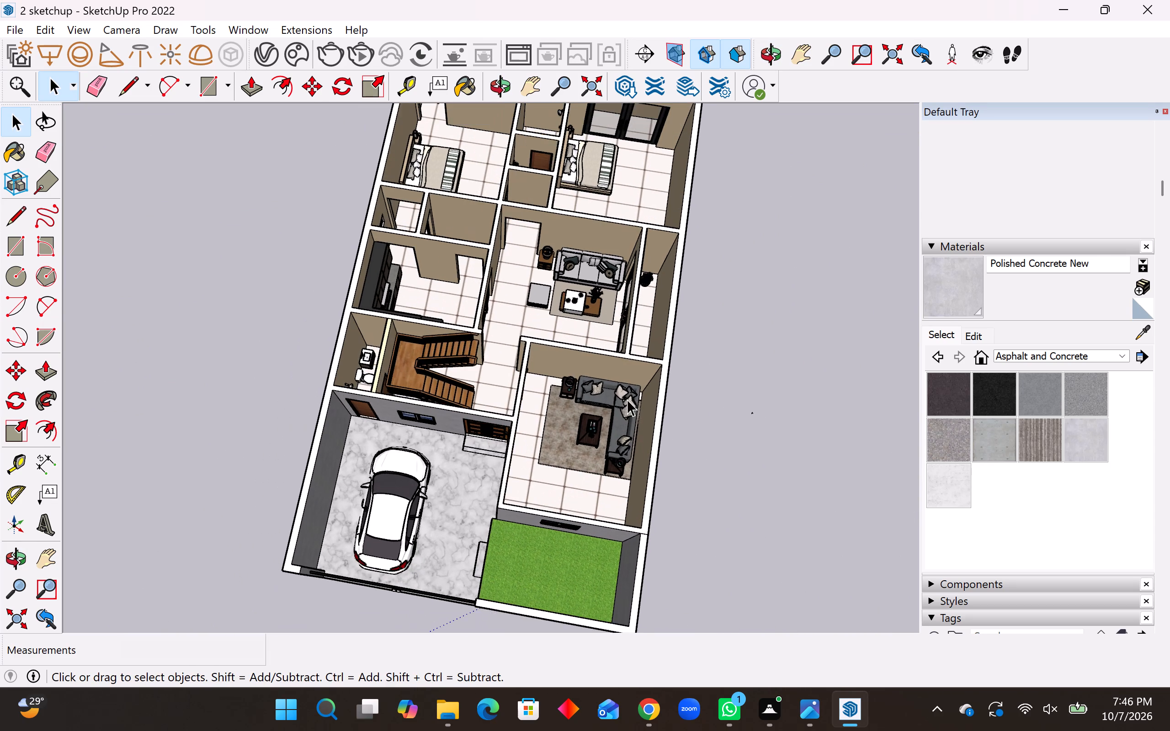
Copy the flower pot from the narrow space beside the living area about 33' along the green axis into the front lawn's inner corner.
{"action": "left_click", "coordinate": [647, 292]}
{"action": "key", "text": "m"}
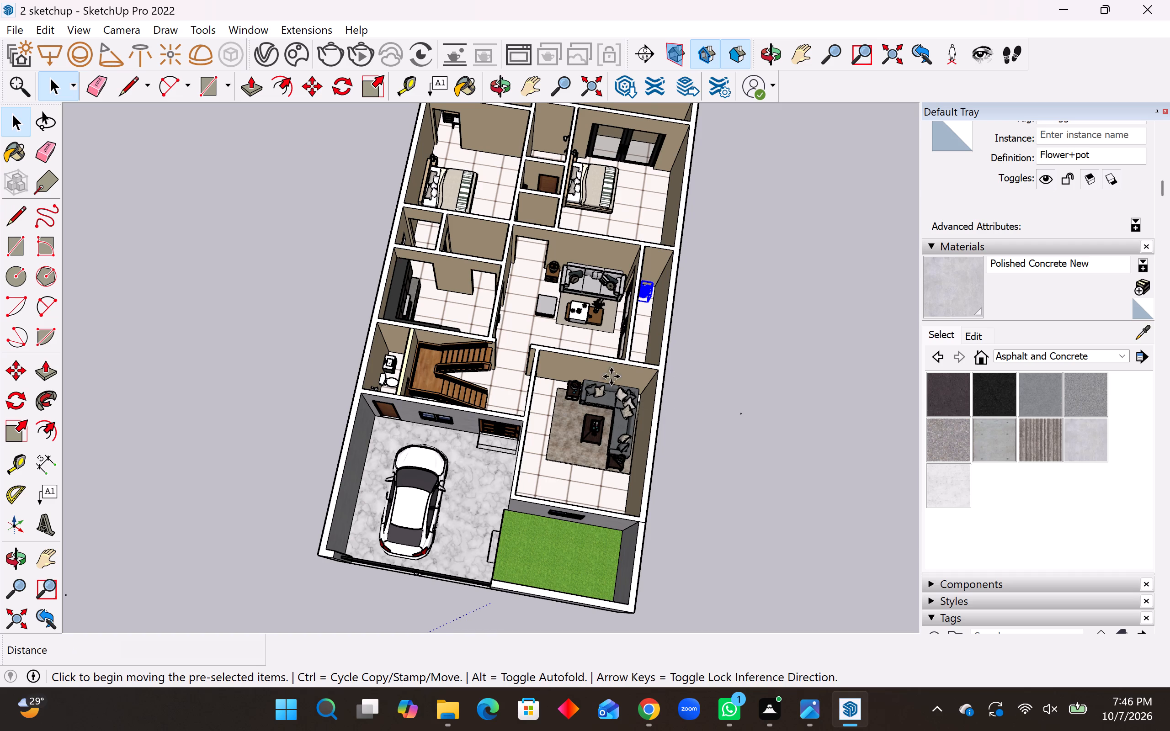
{"action": "scroll", "coordinate": [669, 318], "scroll_direction": "up", "scroll_amount": 14}
{"action": "left_click", "coordinate": [635, 291]}
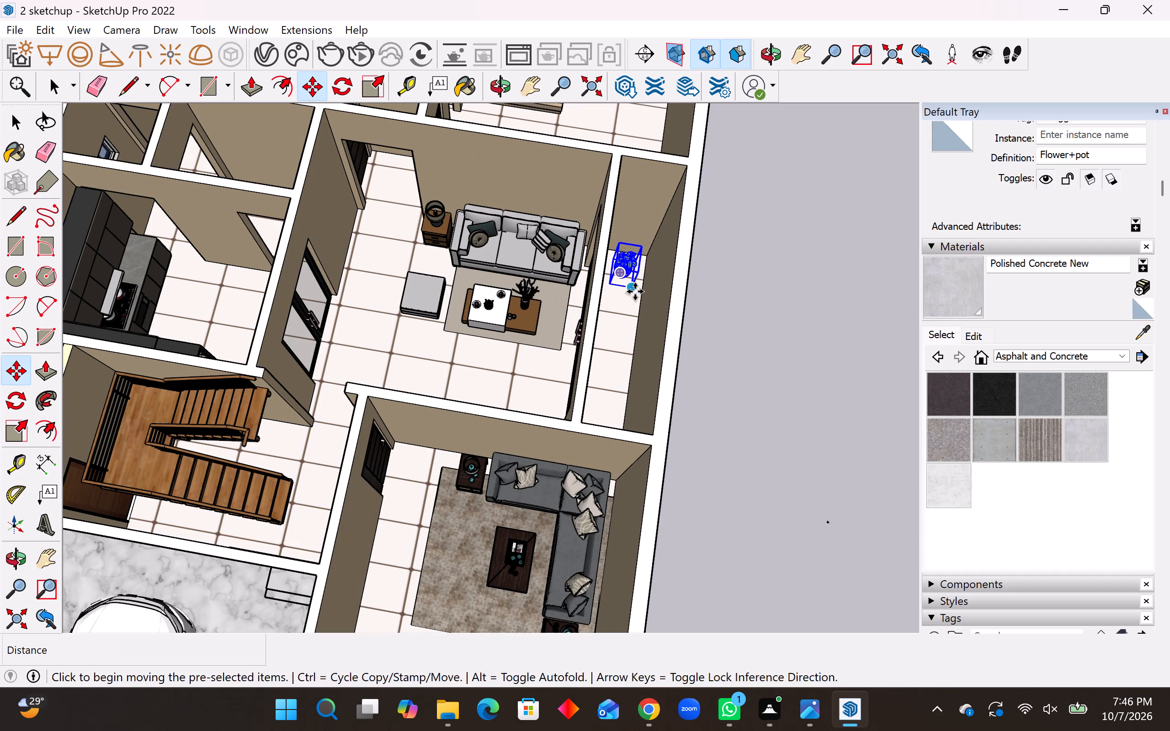
{"action": "scroll", "coordinate": [614, 376], "scroll_direction": "down", "scroll_amount": 20}
{"action": "scroll", "coordinate": [614, 376], "scroll_direction": "down", "scroll_amount": 5}
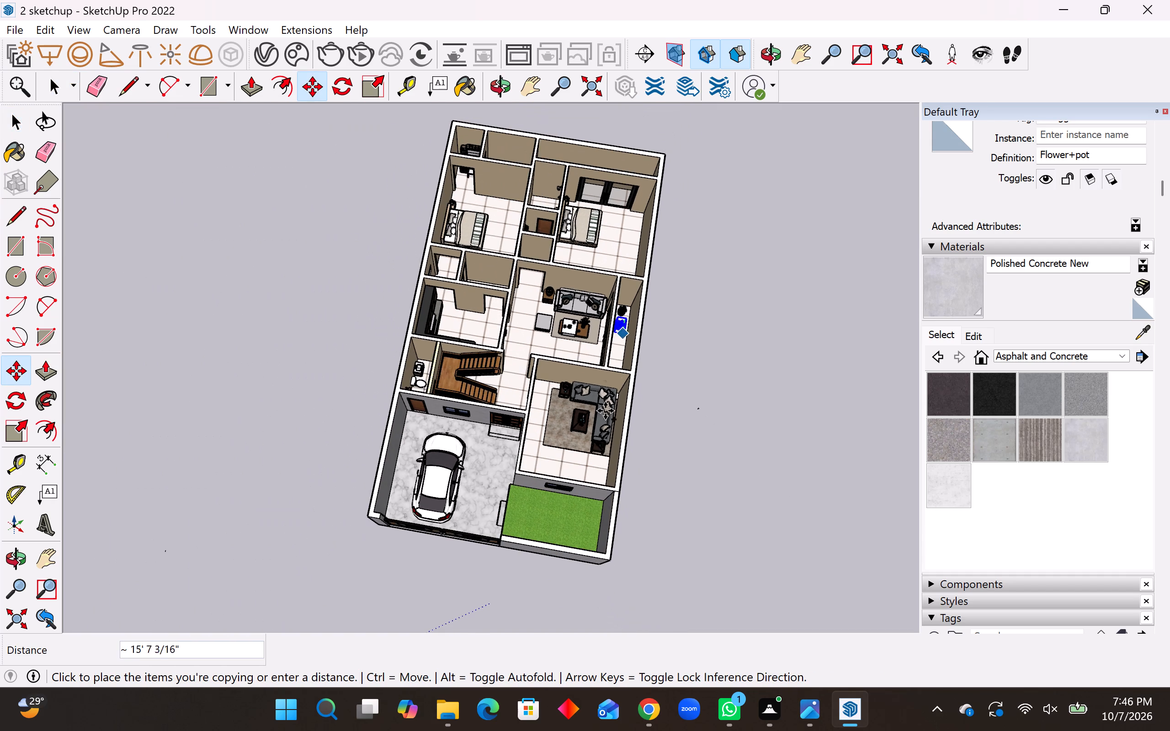
{"action": "middle_click_drag", "start_coordinate": [579, 531], "coordinate": [635, 521]}
{"action": "scroll", "coordinate": [610, 530], "scroll_direction": "up", "scroll_amount": 11}
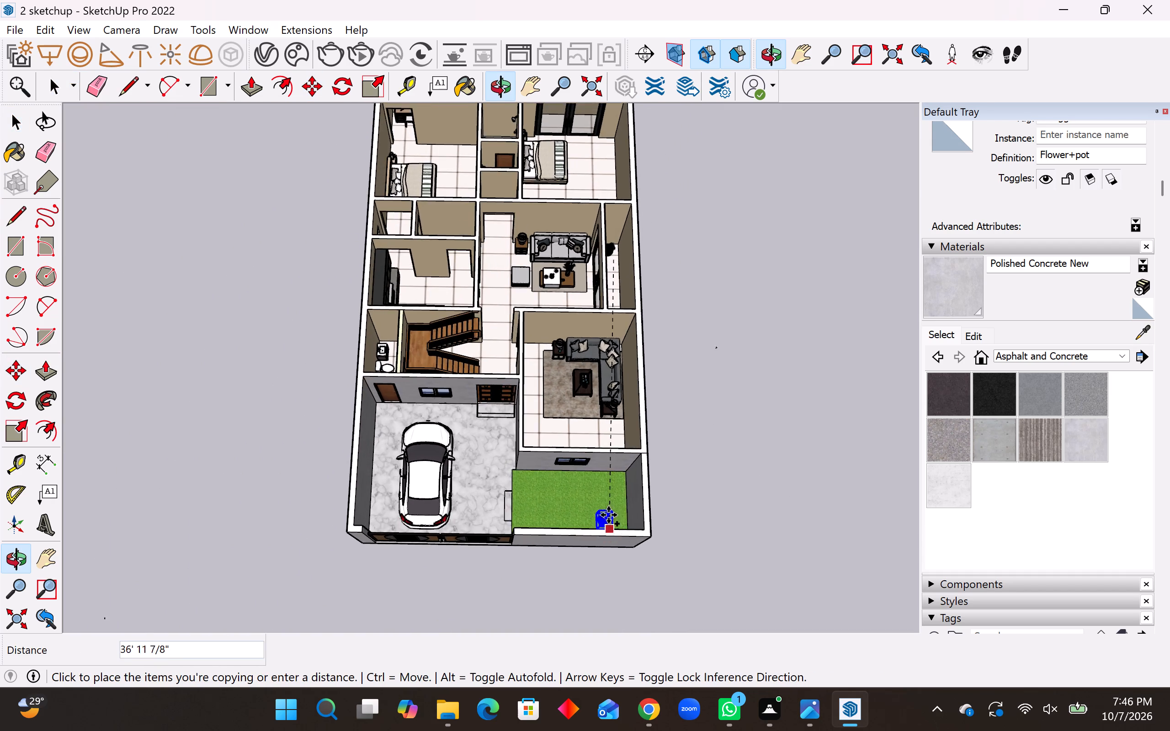
{"action": "scroll", "coordinate": [608, 515], "scroll_direction": "up", "scroll_amount": 14}
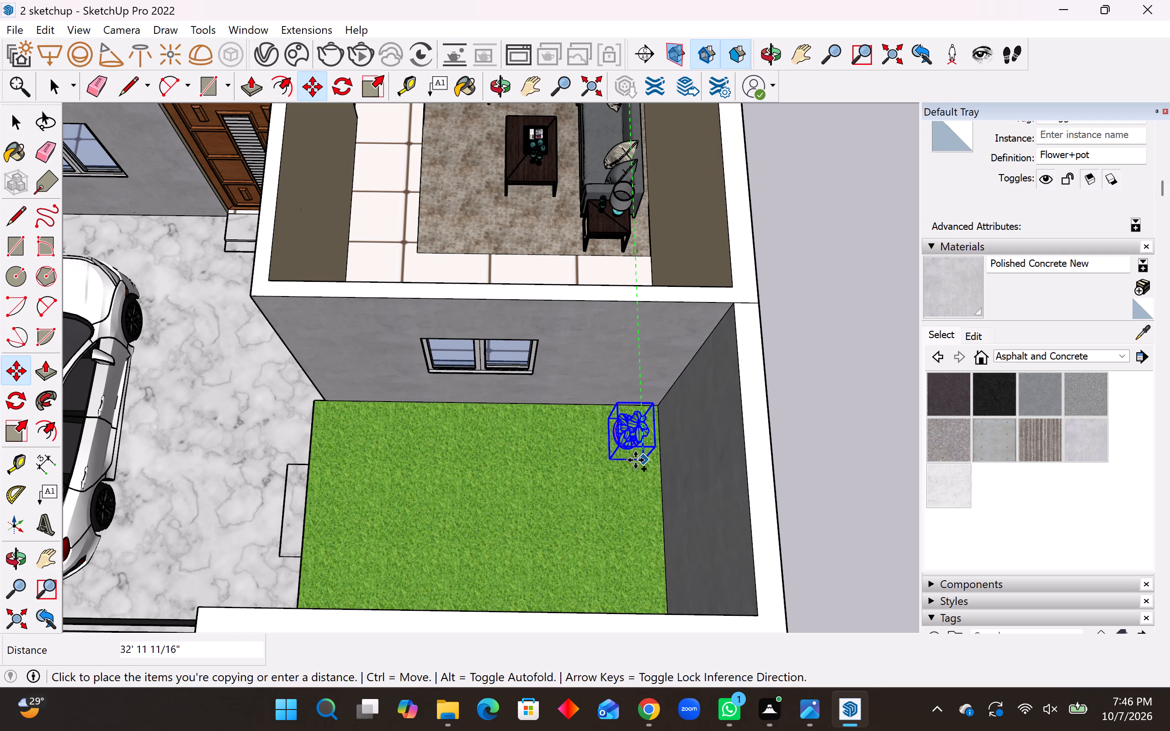
{"action": "left_click", "coordinate": [638, 464]}
Copy the lawn's flower pot twice along the outer side wall at about 2' 10" spacing, ending in the front corner.
{"action": "double_click", "coordinate": [648, 469]}
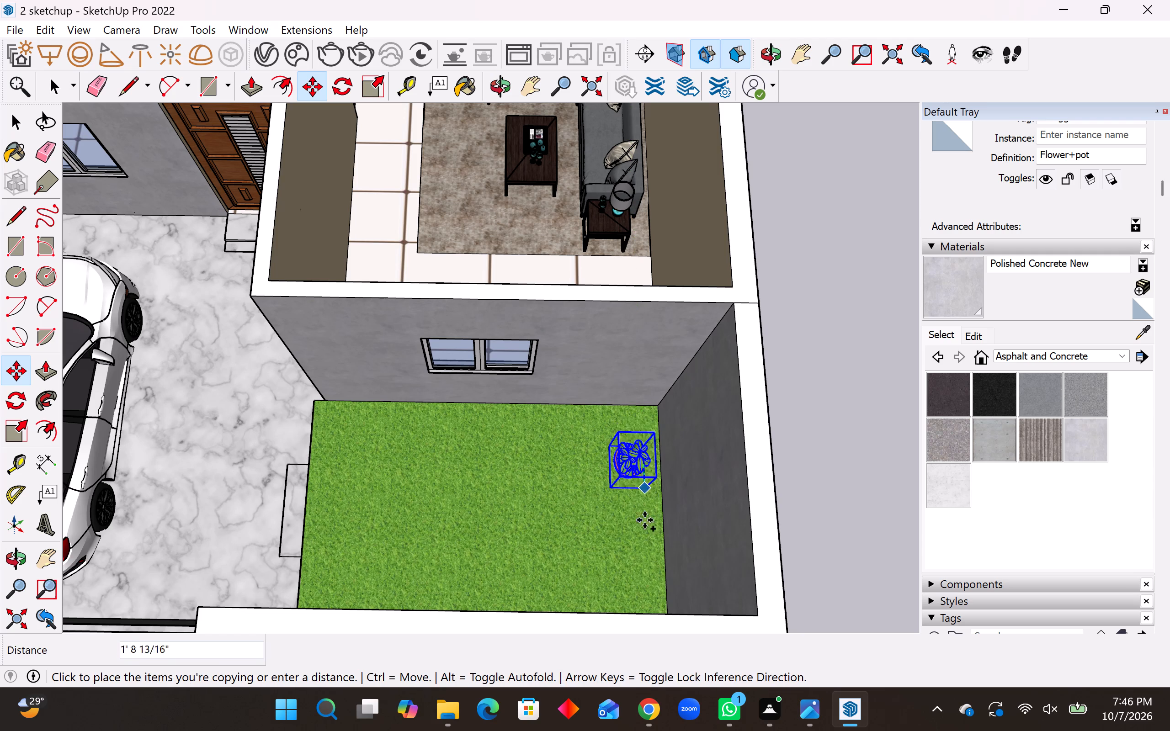
{"action": "left_click", "coordinate": [644, 532]}
{"action": "left_click", "coordinate": [645, 540]}
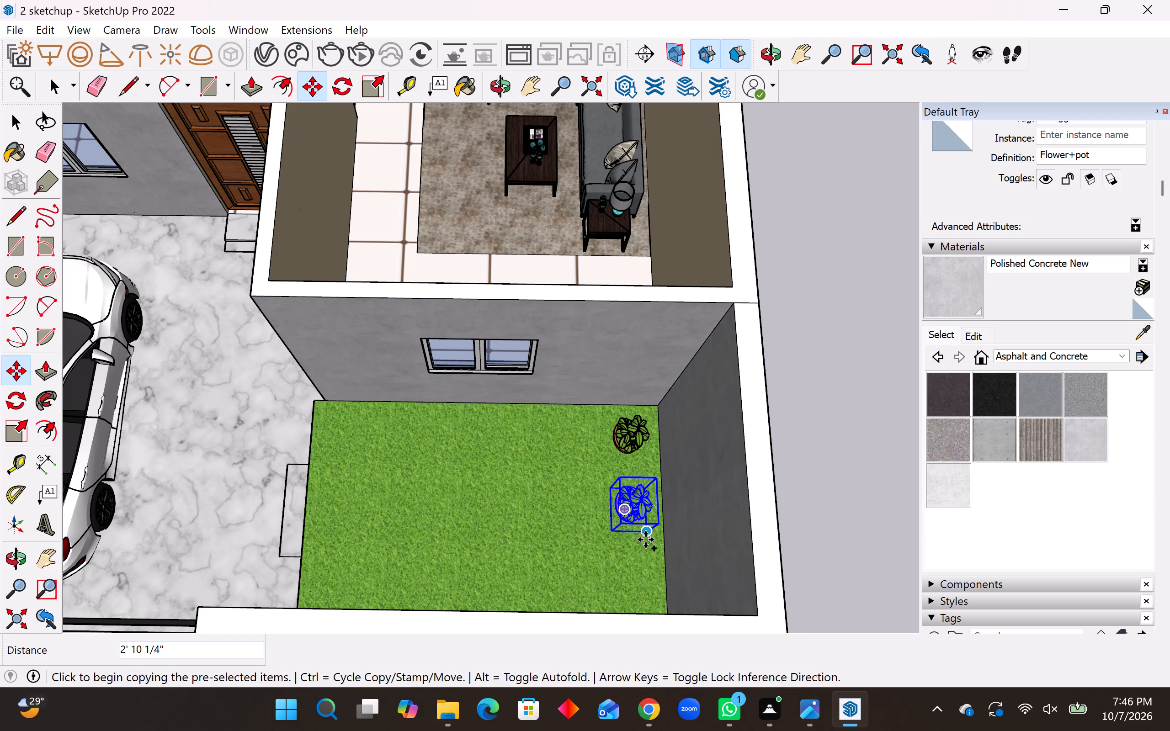
{"action": "scroll", "coordinate": [641, 567], "scroll_direction": "down", "scroll_amount": 5}
{"action": "middle_click_drag", "start_coordinate": [643, 567], "coordinate": [647, 592]}
{"action": "scroll", "coordinate": [642, 582], "scroll_direction": "up", "scroll_amount": 3}
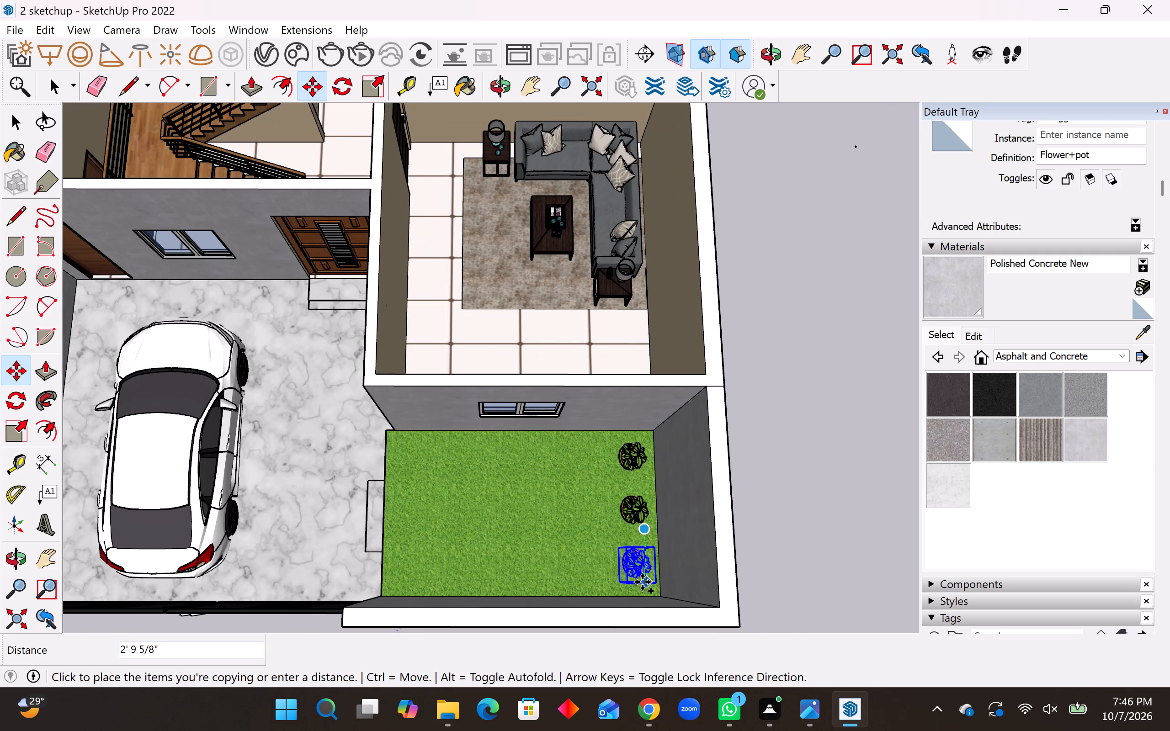
{"action": "left_click", "coordinate": [648, 581]}
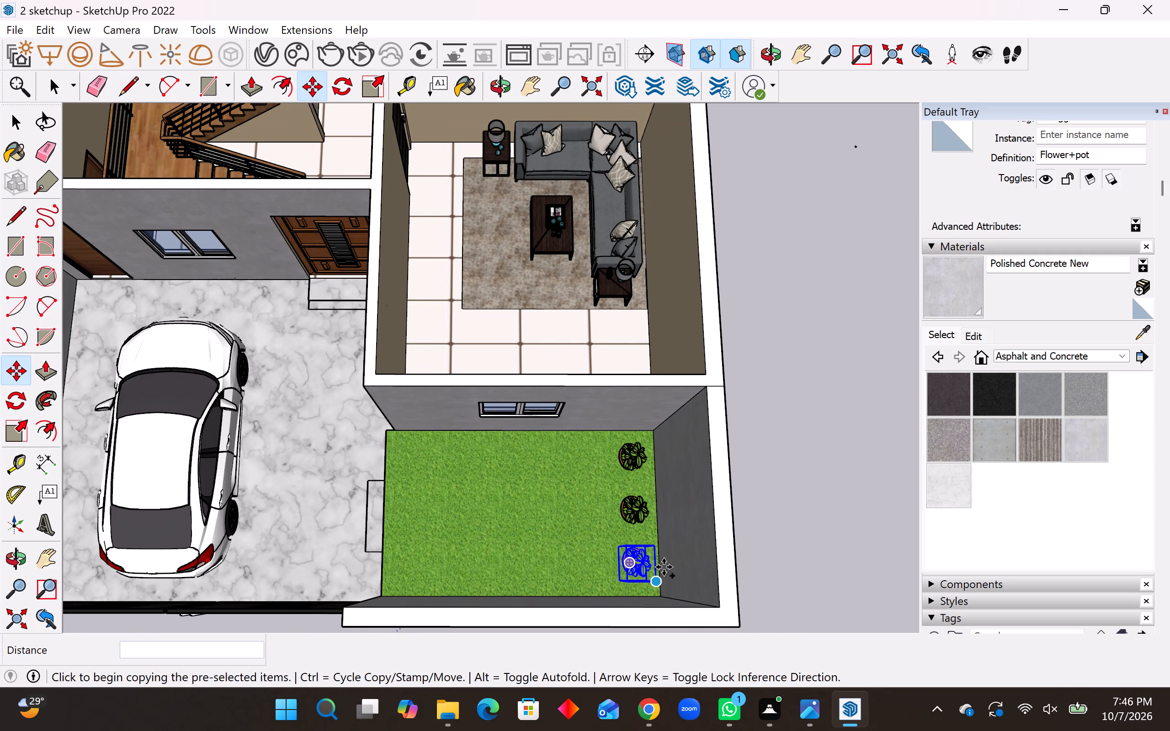
Copy the front-corner flower pot four times along the front boundary wall at about 2' 10" spacing across the lawn, then deselect.
{"action": "scroll", "coordinate": [610, 583], "scroll_direction": "up", "scroll_amount": 12}
{"action": "left_click", "coordinate": [640, 584]}
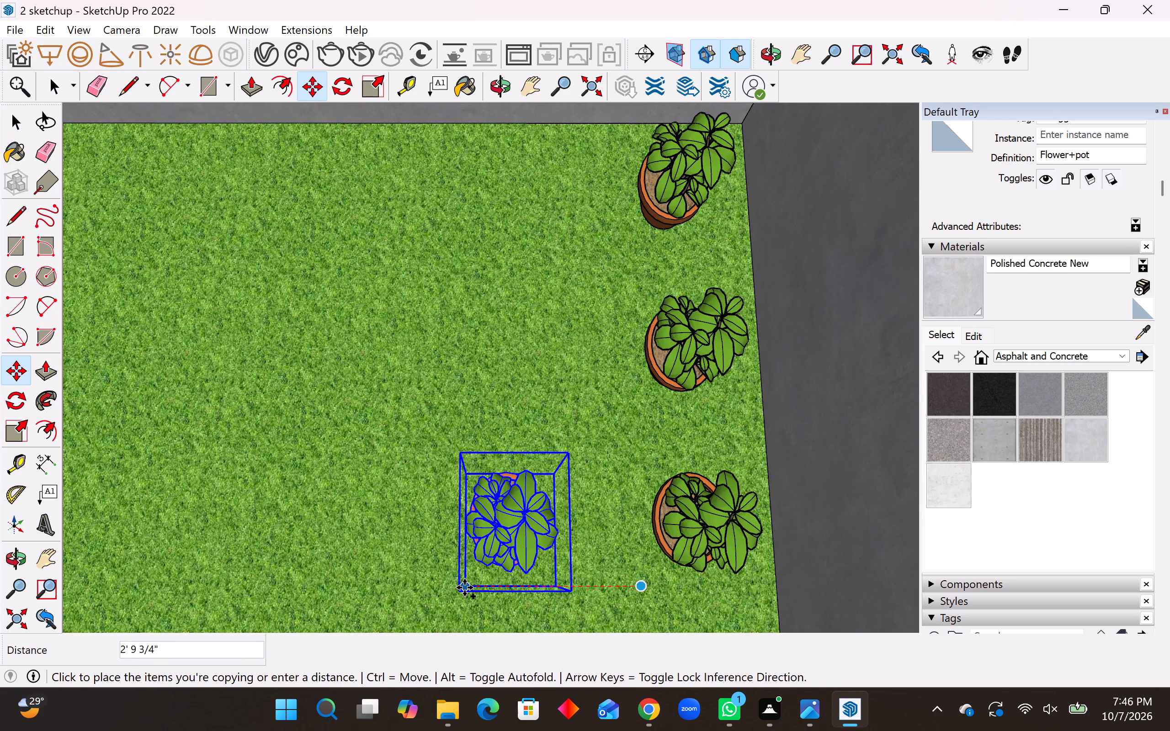
{"action": "left_click", "coordinate": [459, 588]}
{"action": "left_click", "coordinate": [454, 590]}
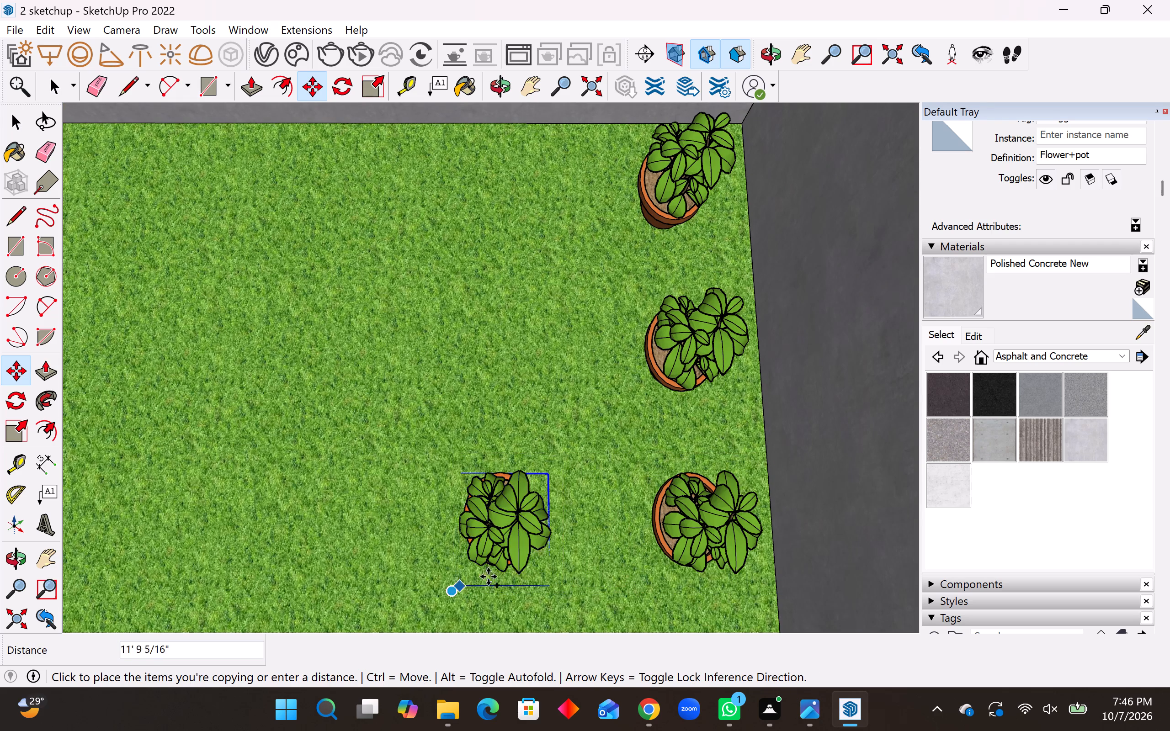
{"action": "scroll", "coordinate": [567, 571], "scroll_direction": "down", "scroll_amount": 7}
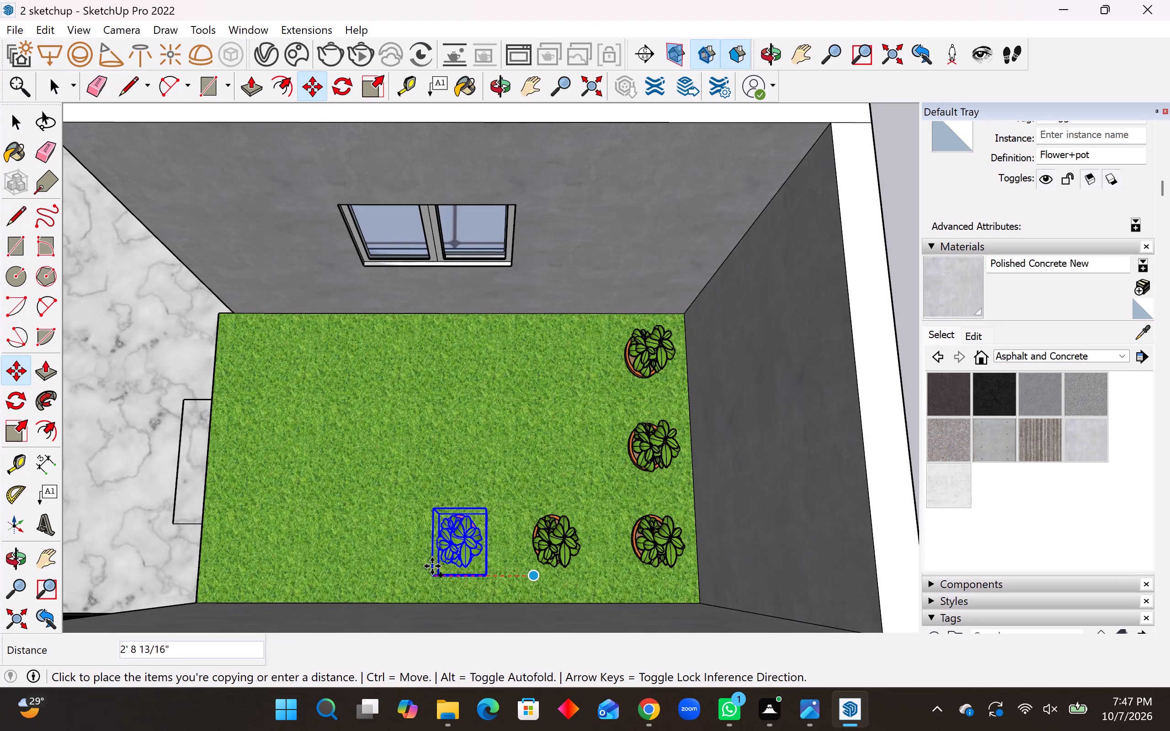
{"action": "left_click", "coordinate": [426, 566]}
{"action": "left_click", "coordinate": [425, 574]}
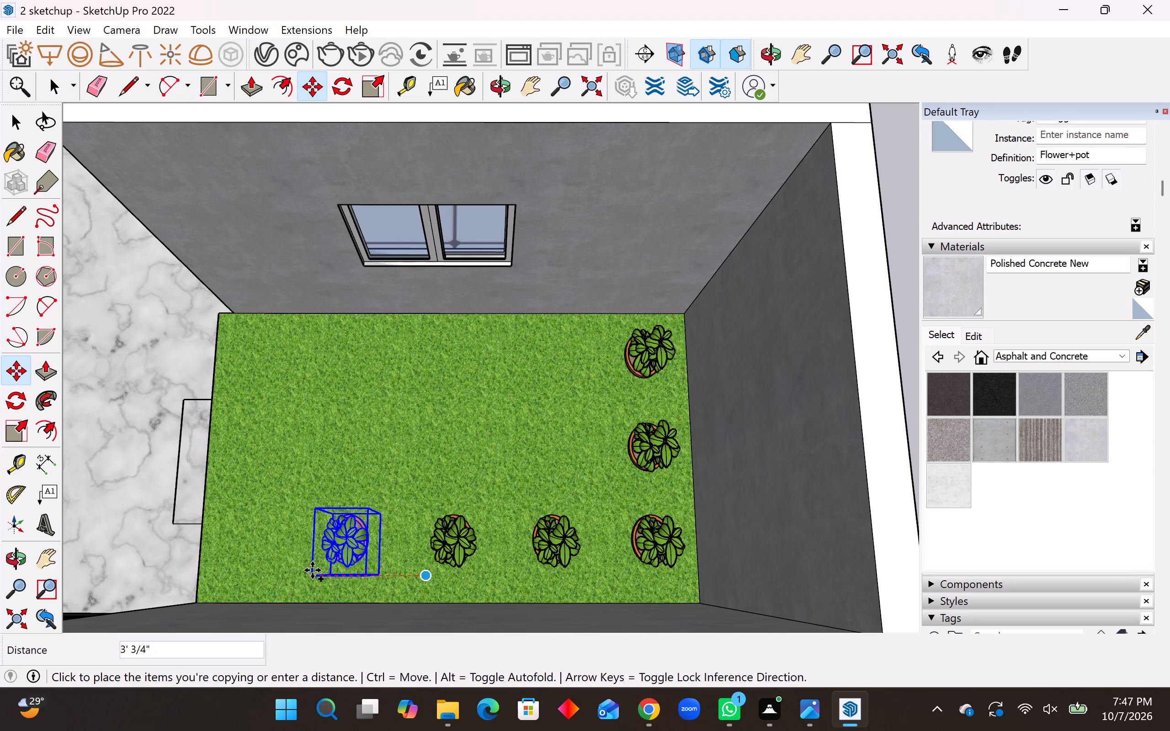
{"action": "left_click", "coordinate": [318, 572]}
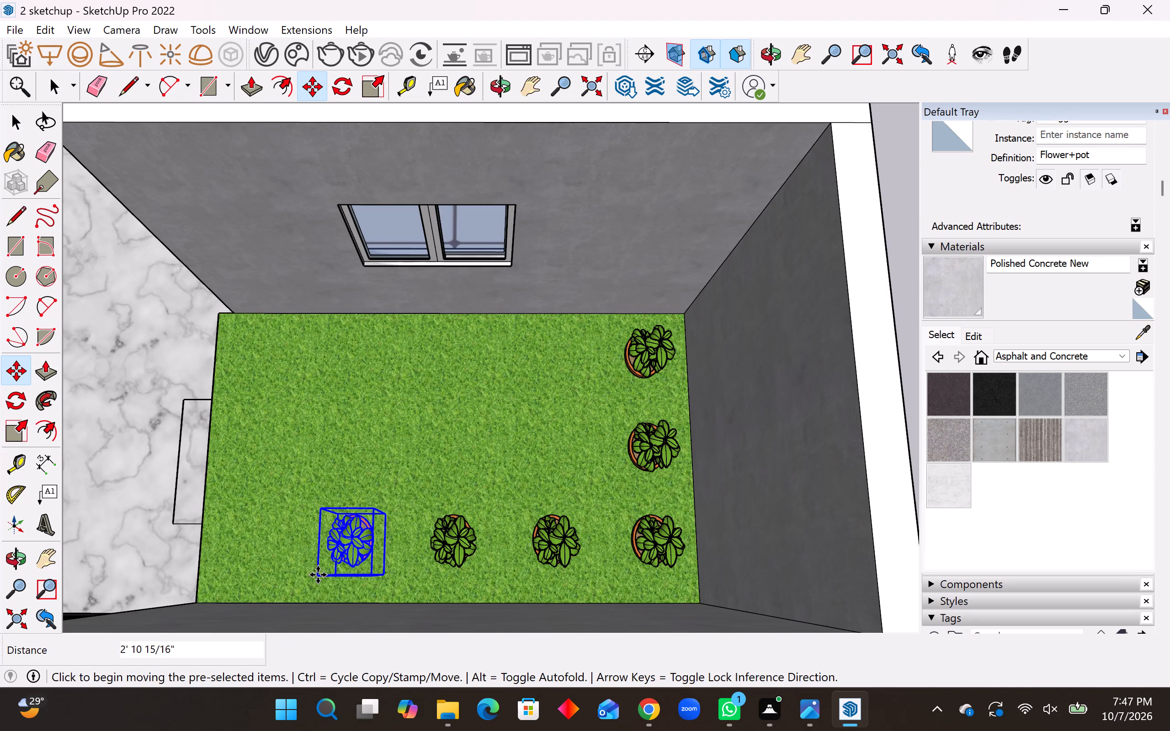
{"action": "left_click", "coordinate": [324, 581]}
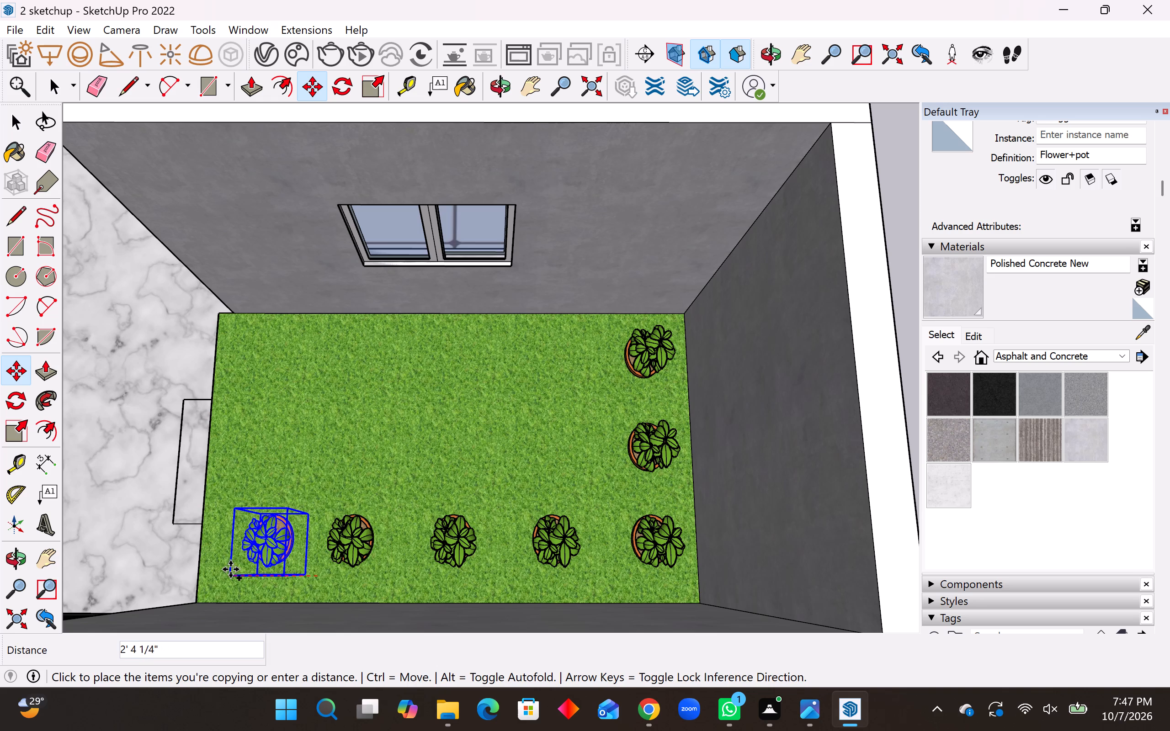
{"action": "left_click", "coordinate": [216, 570]}
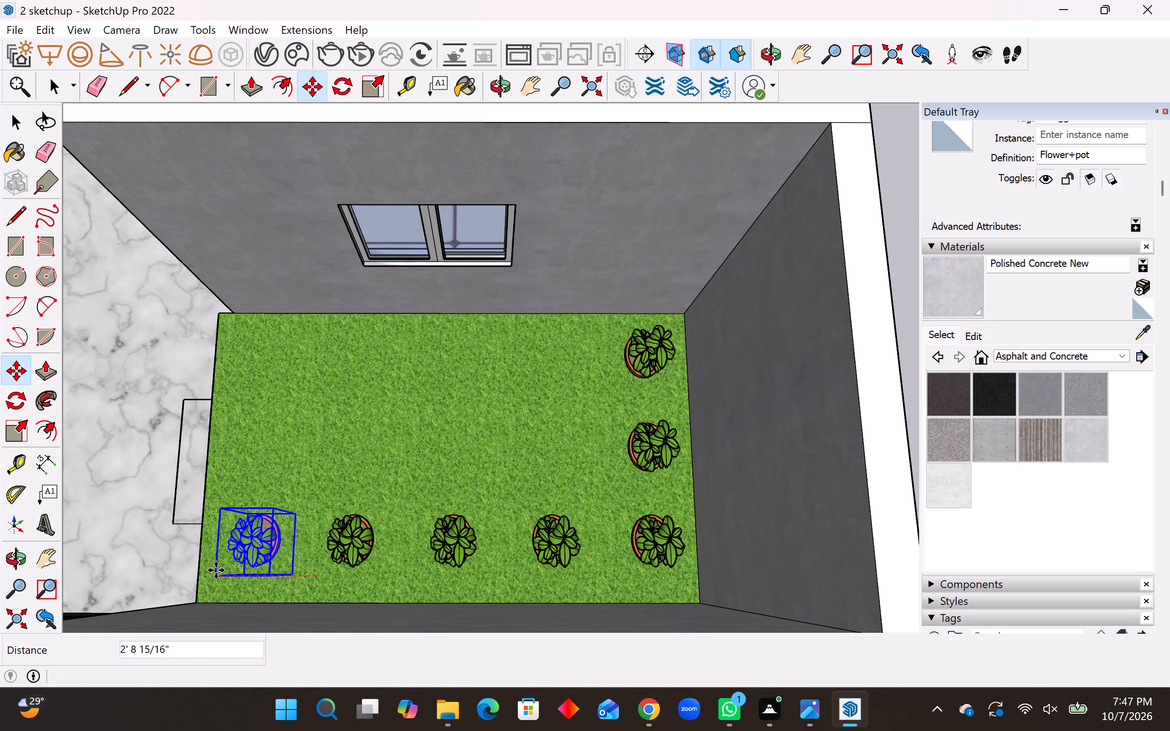
{"action": "key", "text": "space"}
{"action": "scroll", "coordinate": [479, 498], "scroll_direction": "down", "scroll_amount": 10}
{"action": "left_click", "coordinate": [688, 440]}
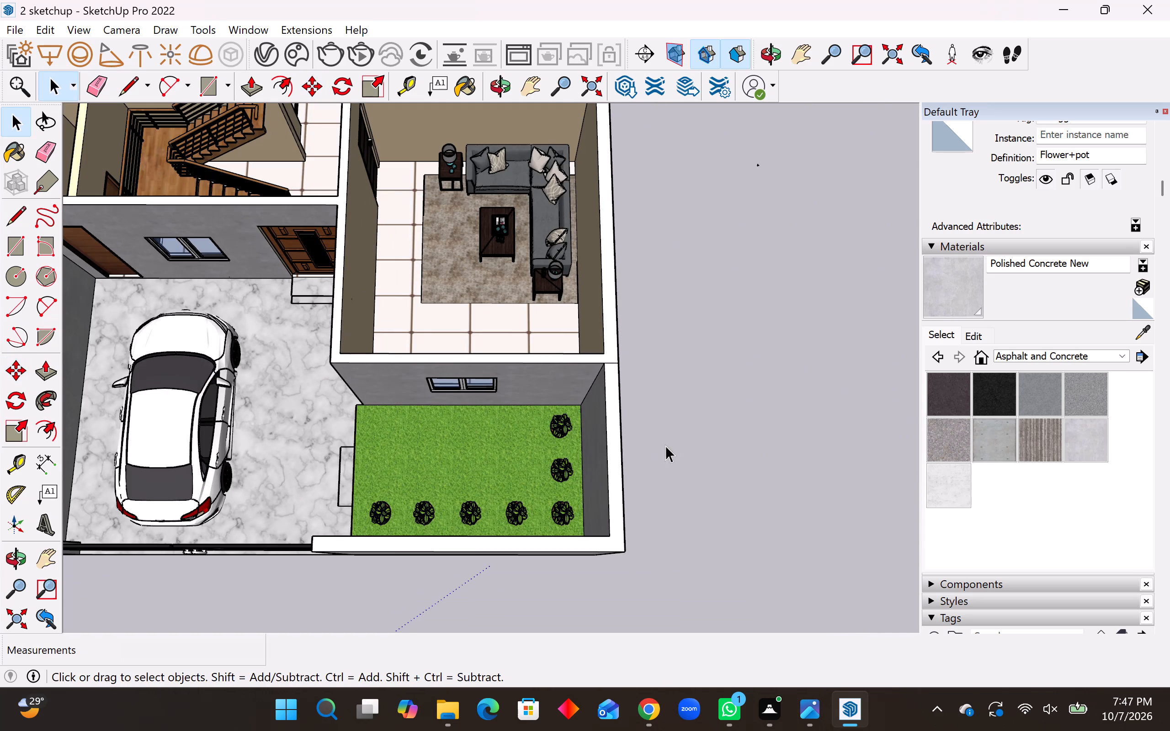
Save the model.
{"action": "middle_click_drag", "start_coordinate": [572, 458], "coordinate": [600, 313]}
{"action": "key", "text": "ctrl+s"}
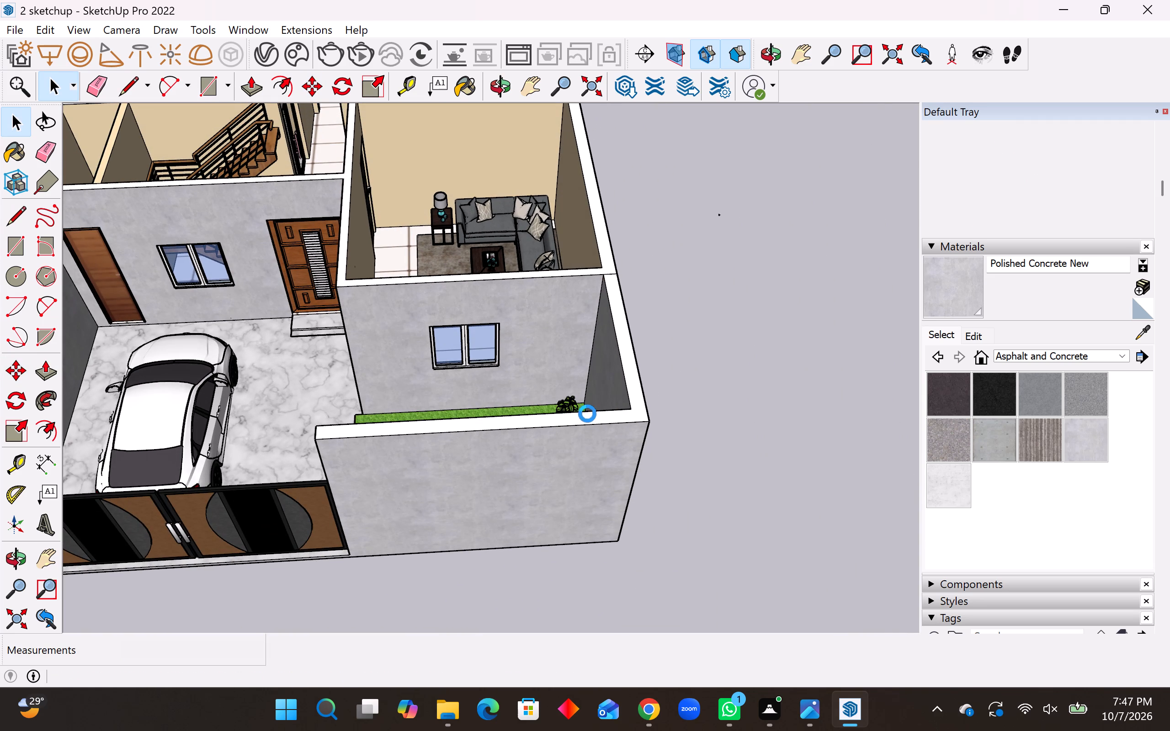
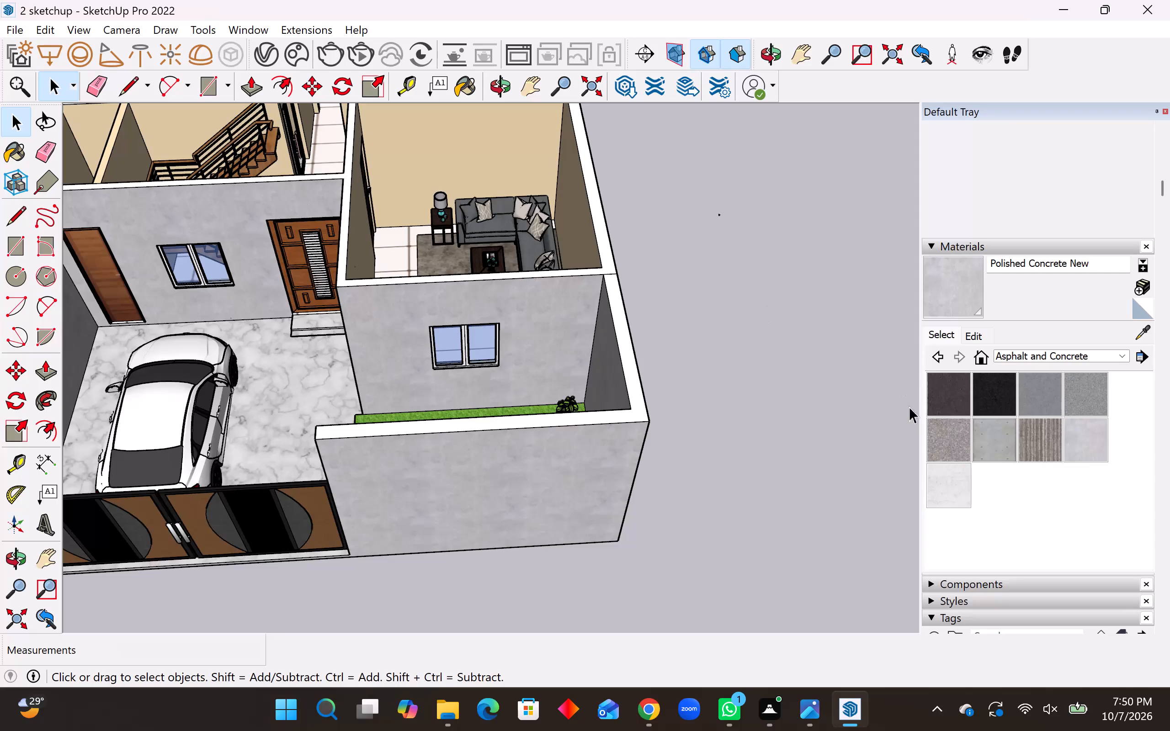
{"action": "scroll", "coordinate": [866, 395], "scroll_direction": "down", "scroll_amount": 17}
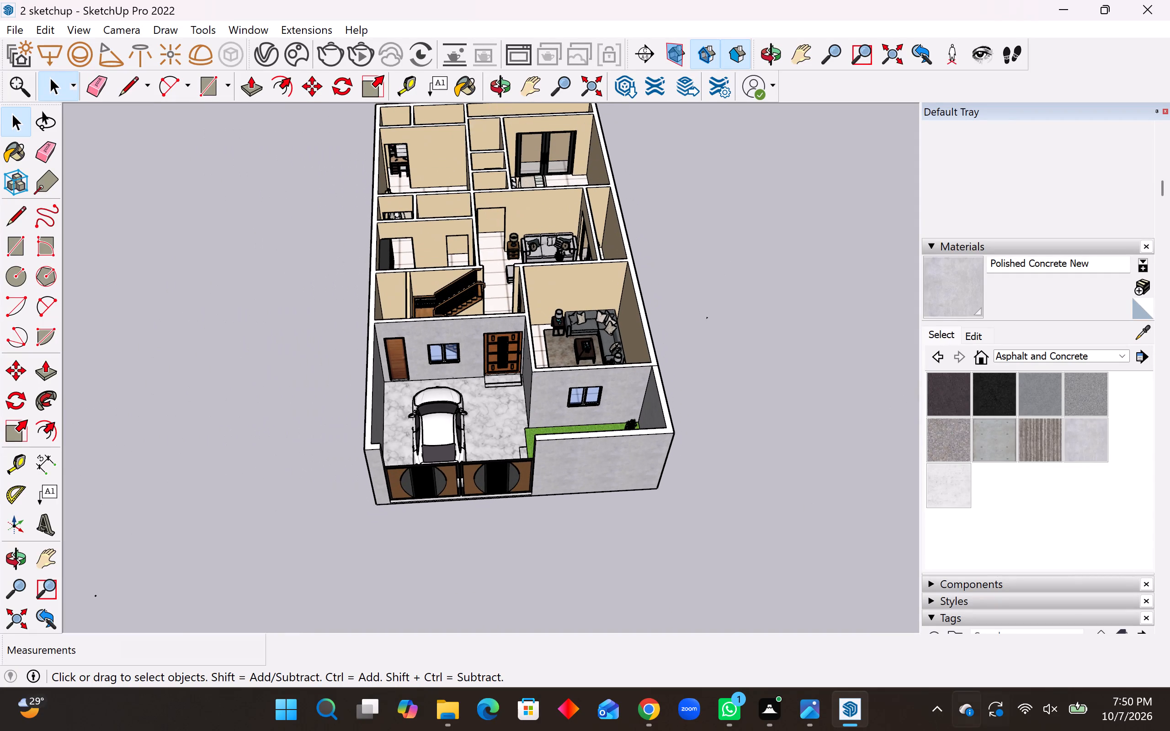
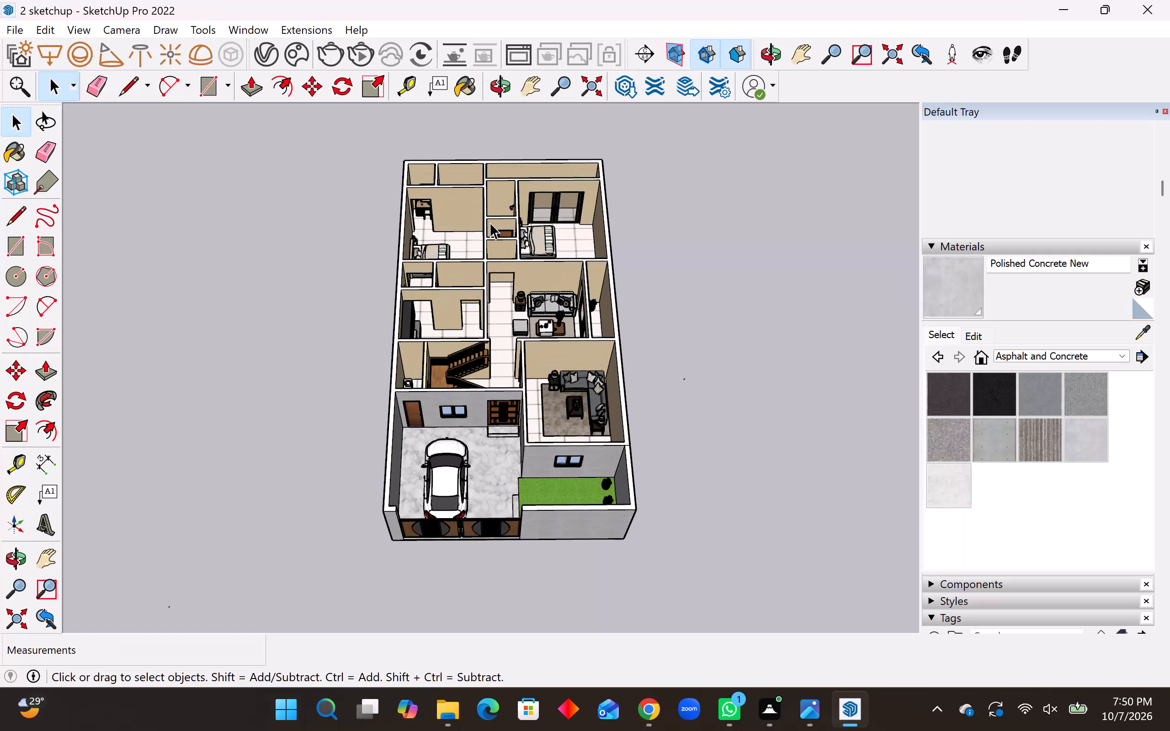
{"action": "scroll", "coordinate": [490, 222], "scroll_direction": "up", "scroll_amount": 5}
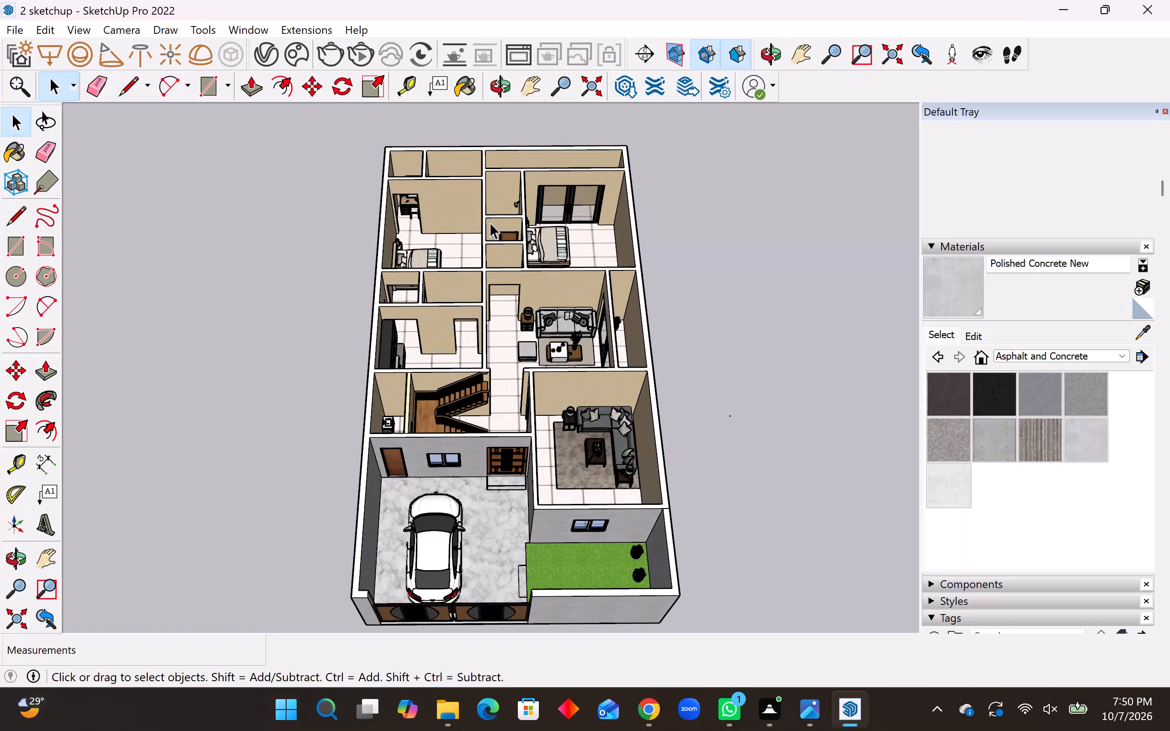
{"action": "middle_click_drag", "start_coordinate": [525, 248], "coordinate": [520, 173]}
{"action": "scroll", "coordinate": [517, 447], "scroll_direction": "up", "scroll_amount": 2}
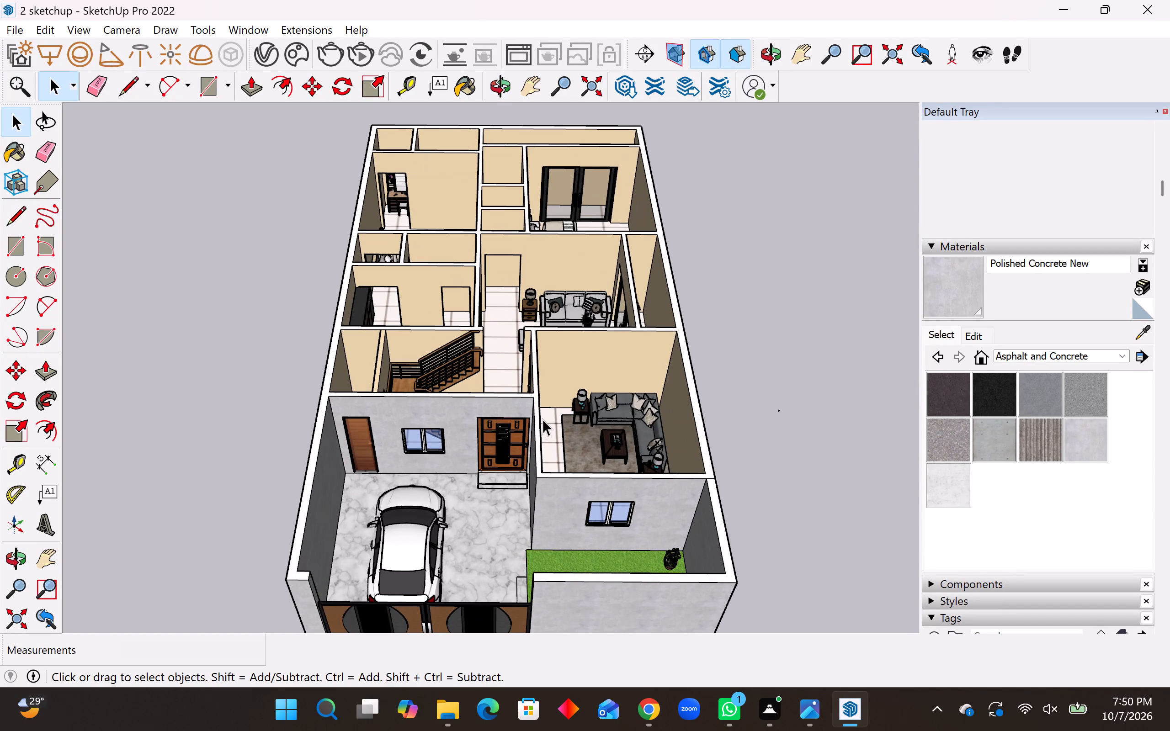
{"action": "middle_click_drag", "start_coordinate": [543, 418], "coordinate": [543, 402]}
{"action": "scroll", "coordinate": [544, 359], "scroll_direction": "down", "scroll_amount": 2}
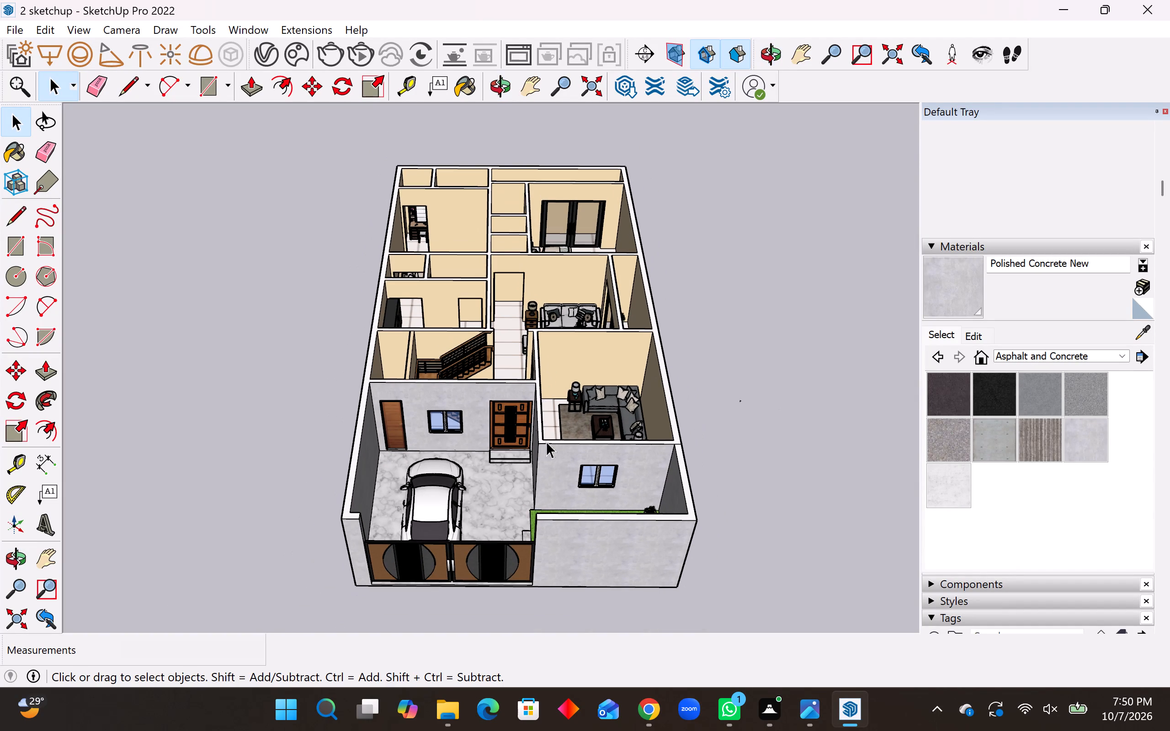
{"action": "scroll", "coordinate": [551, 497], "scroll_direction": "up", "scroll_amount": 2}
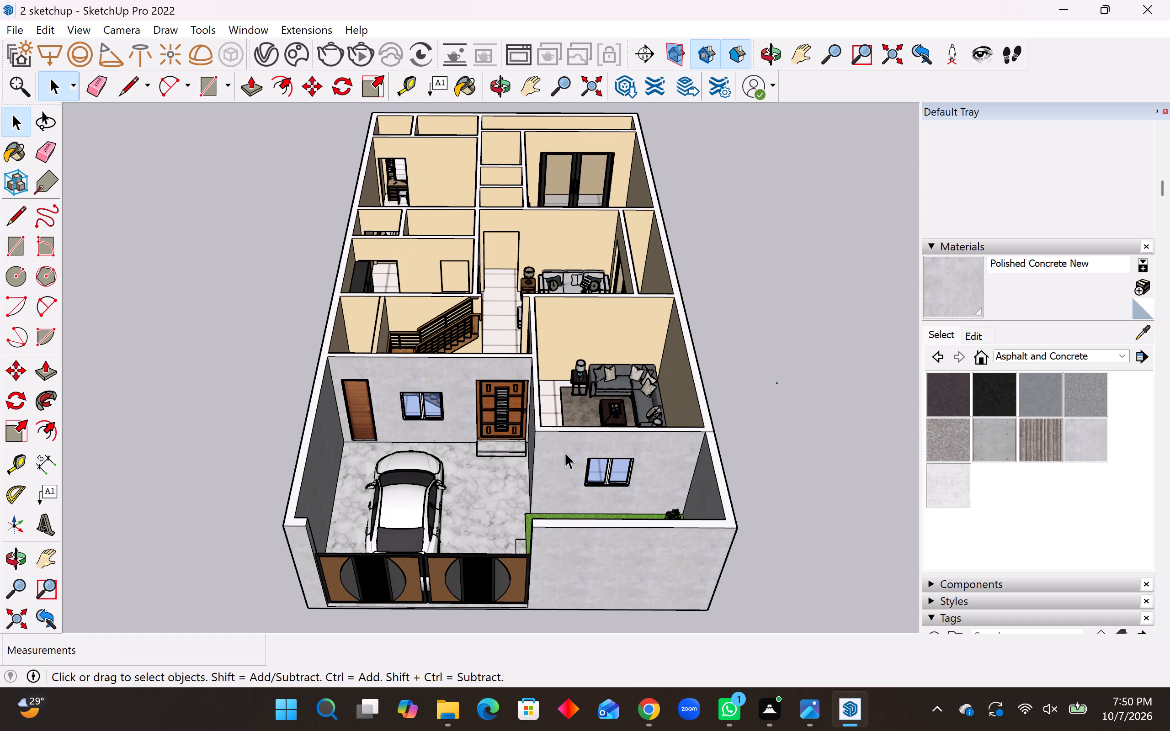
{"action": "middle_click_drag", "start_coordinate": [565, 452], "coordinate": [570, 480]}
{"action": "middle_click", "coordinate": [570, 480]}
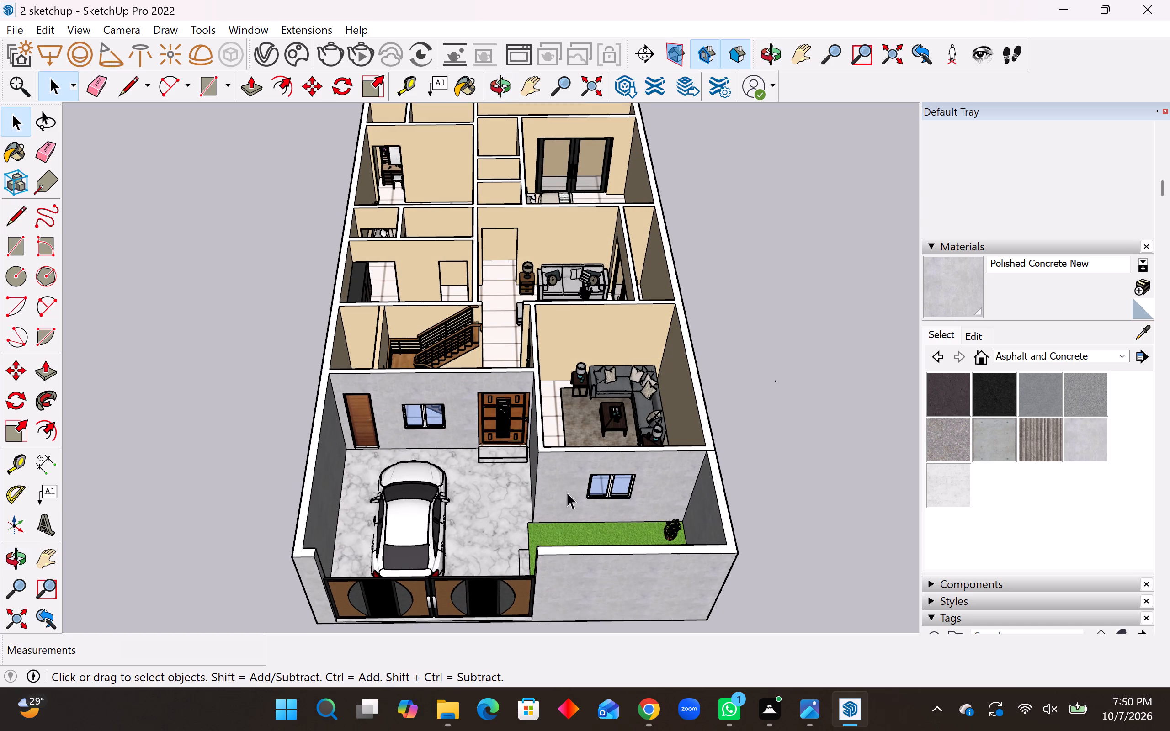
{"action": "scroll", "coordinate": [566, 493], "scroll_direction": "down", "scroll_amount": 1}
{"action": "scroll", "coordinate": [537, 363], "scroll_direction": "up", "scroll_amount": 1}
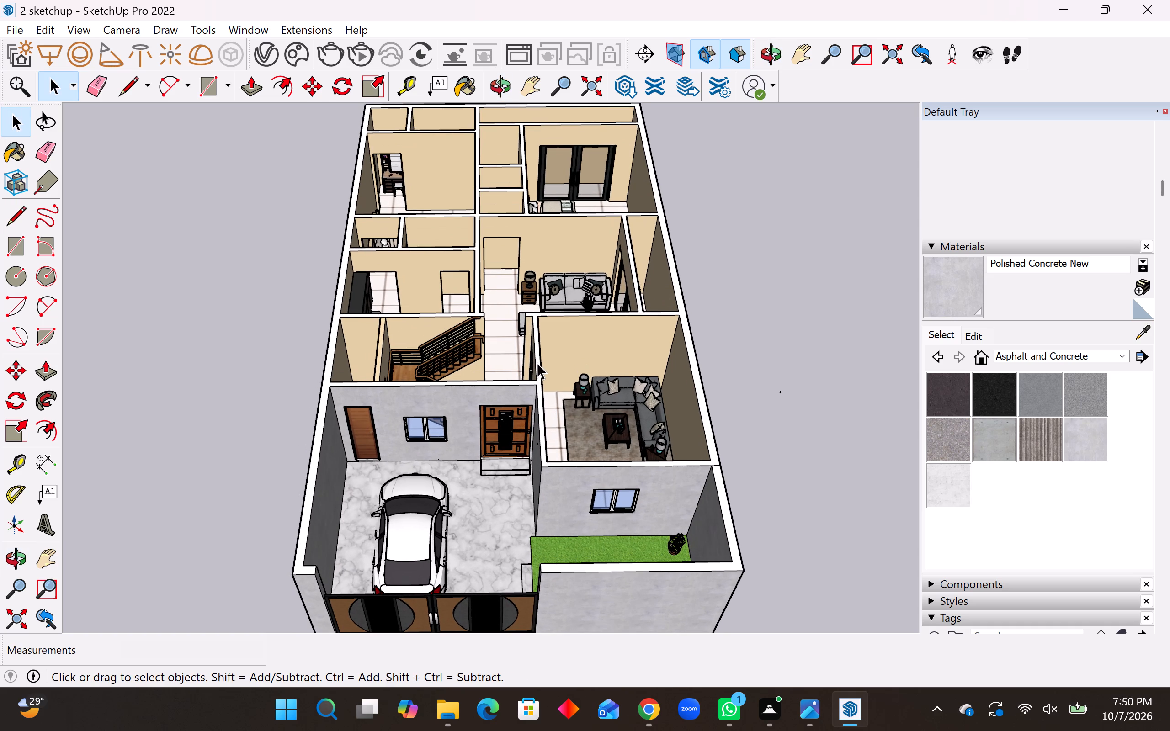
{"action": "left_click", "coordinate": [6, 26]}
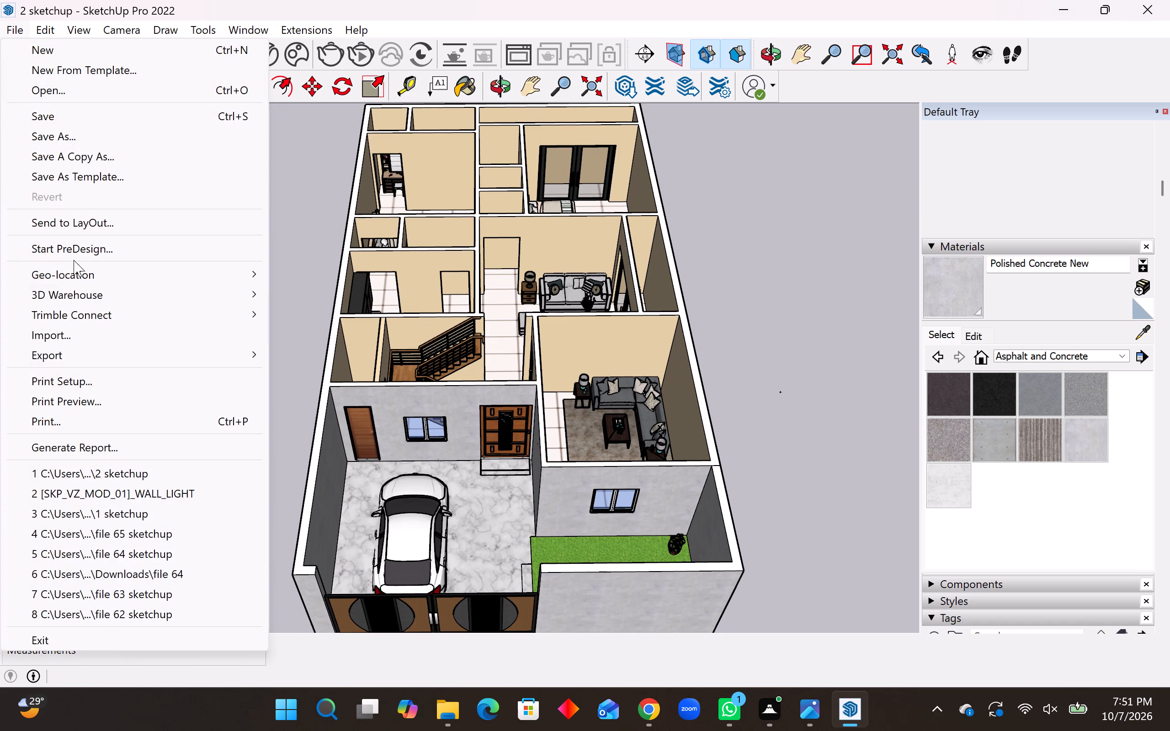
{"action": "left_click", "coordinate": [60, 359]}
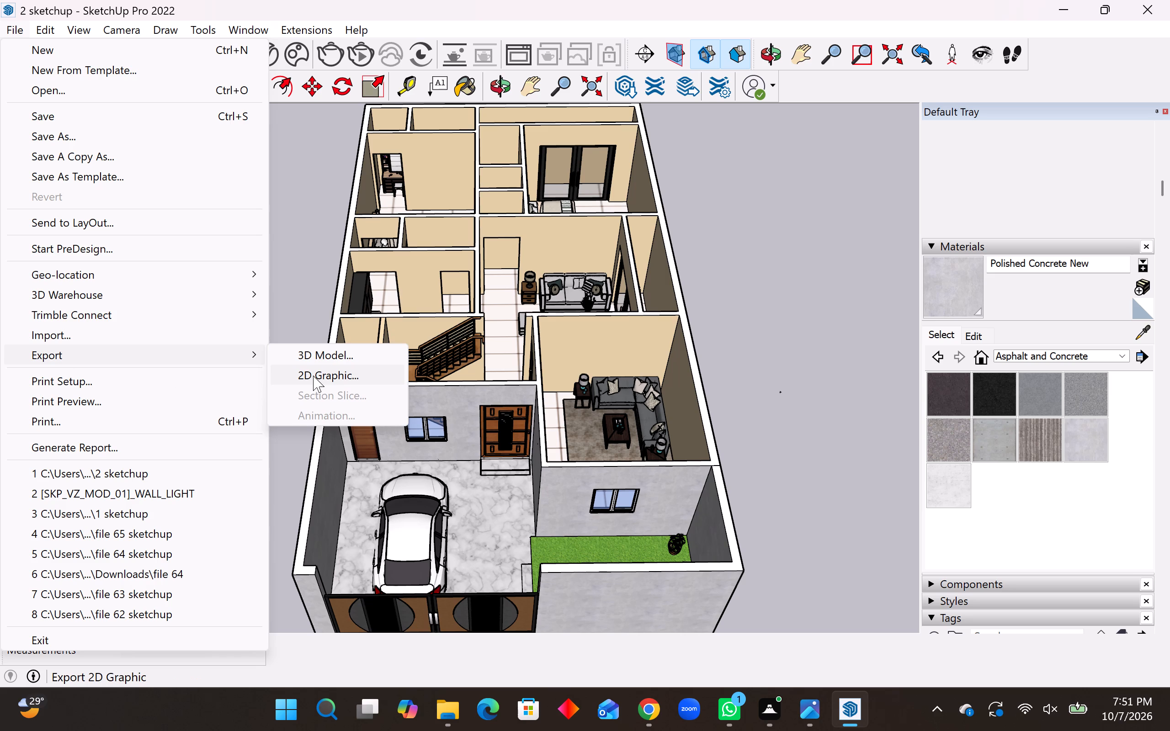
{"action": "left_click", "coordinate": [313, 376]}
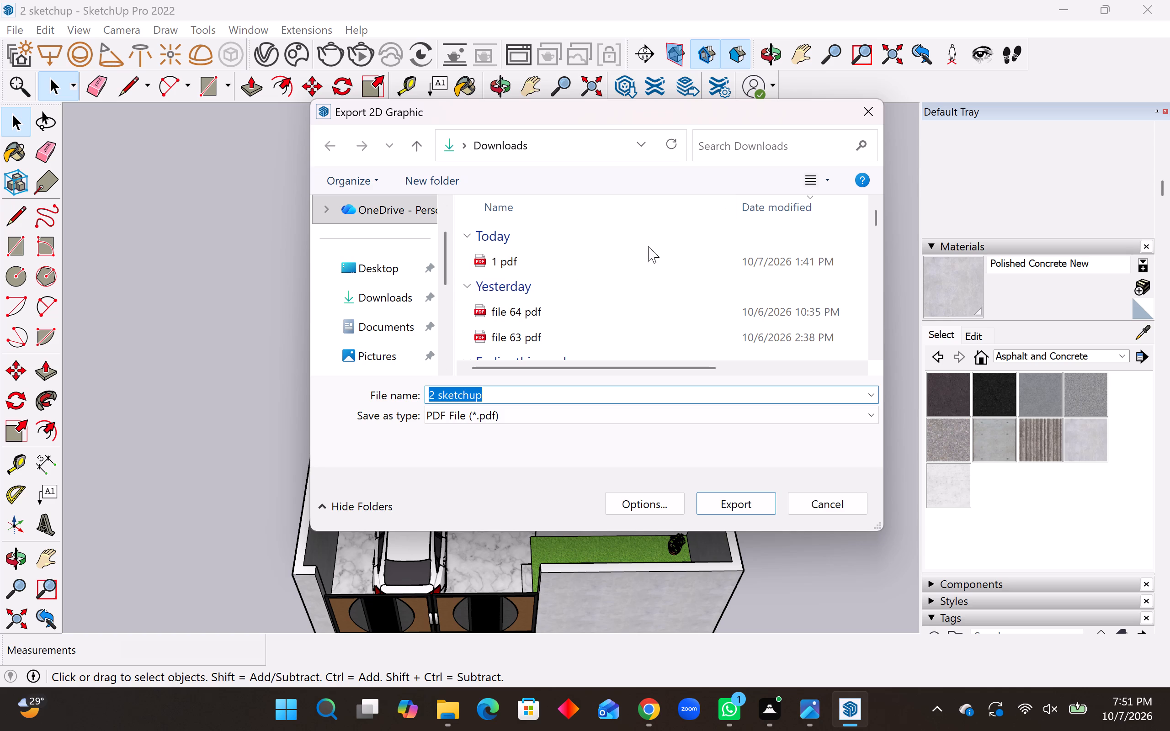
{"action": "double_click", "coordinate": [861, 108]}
Delete the black-framed glass double door in the wall between the middle living area and the kitchen.
{"action": "middle_click_drag", "start_coordinate": [544, 385], "coordinate": [55, 395]}
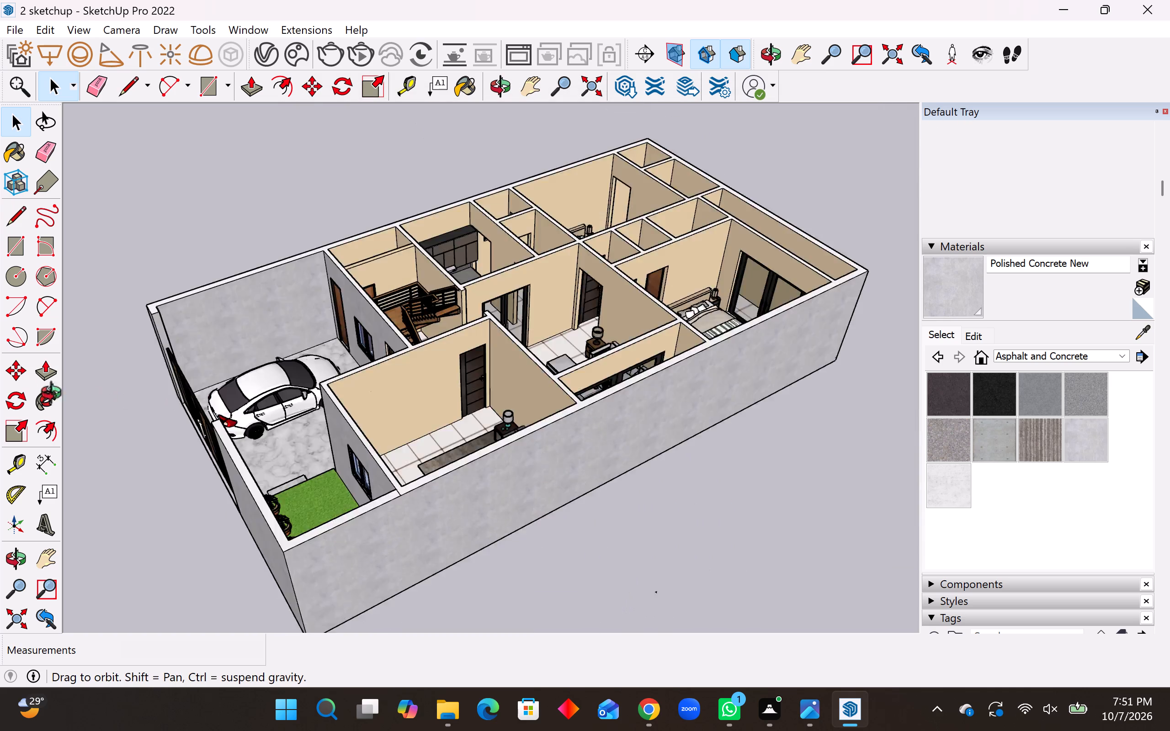
{"action": "middle_click_drag", "start_coordinate": [55, 395], "coordinate": [5, 391]}
{"action": "scroll", "coordinate": [653, 310], "scroll_direction": "up", "scroll_amount": 7}
{"action": "left_click", "coordinate": [500, 333]}
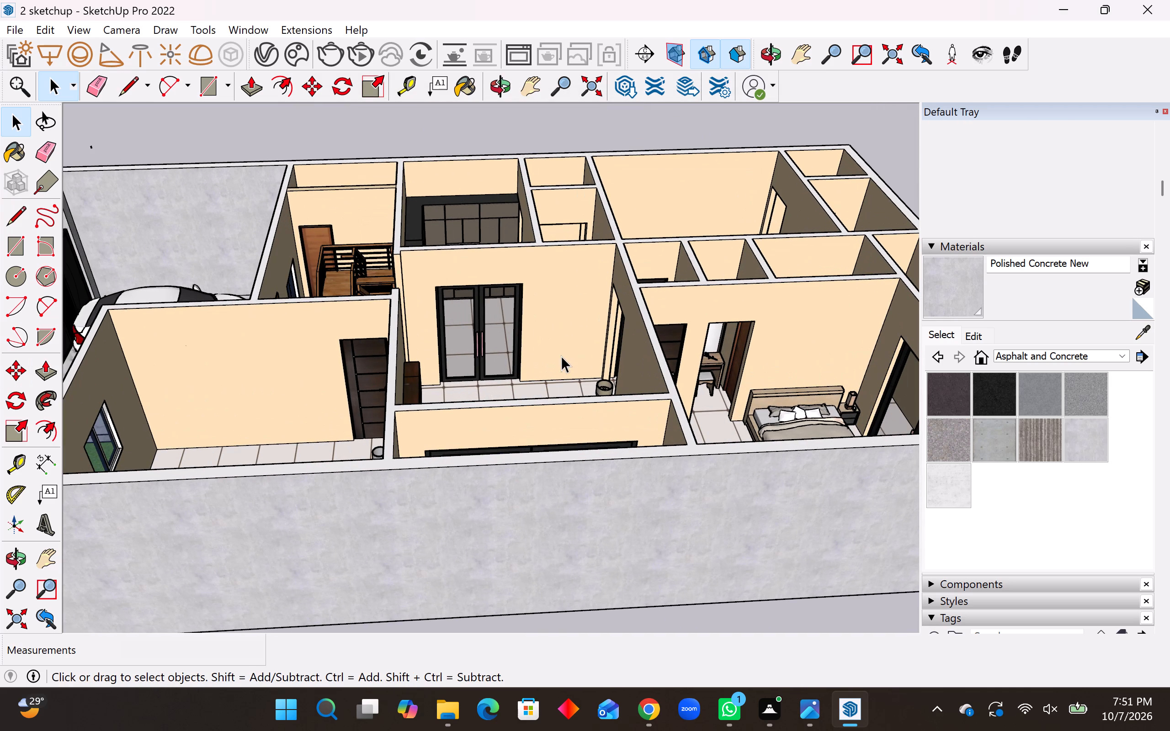
{"action": "key", "text": "Delete"}
Frame the house in an elevated front view showing the car porch, front lawn and furnished rooms for the export.
{"action": "scroll", "coordinate": [487, 343], "scroll_direction": "down", "scroll_amount": 3}
{"action": "middle_click_drag", "start_coordinate": [478, 334], "coordinate": [700, 392]}
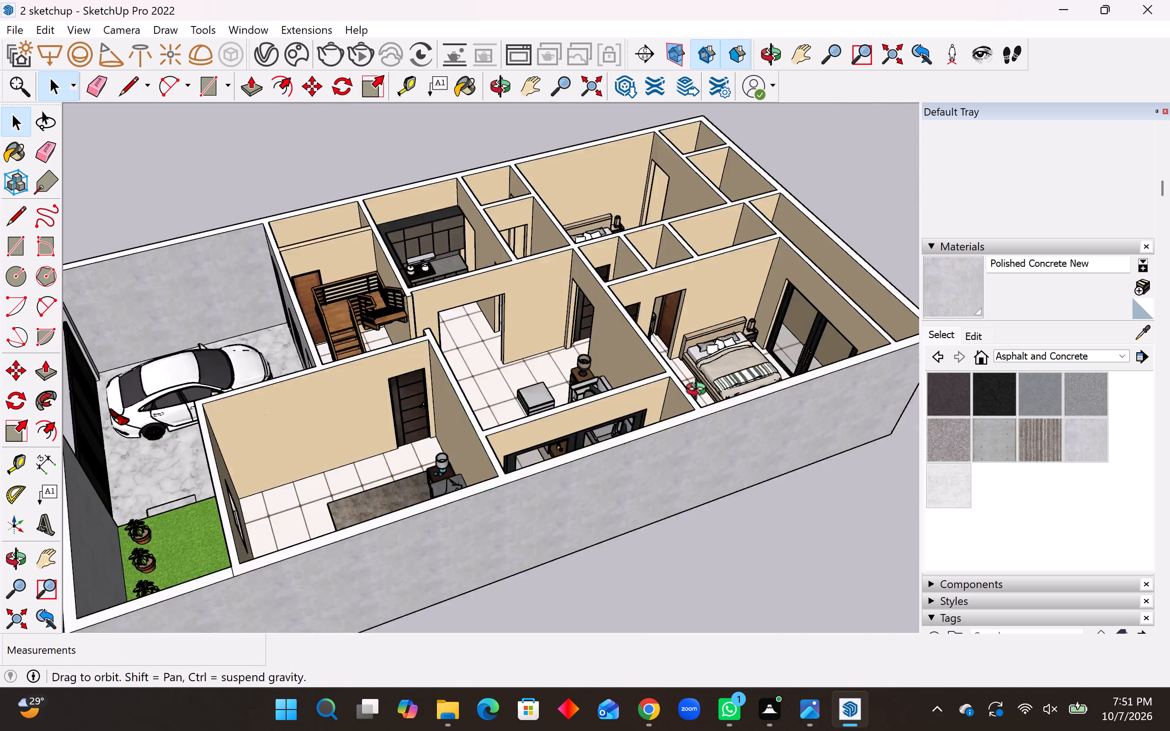
{"action": "middle_click_drag", "start_coordinate": [700, 392], "coordinate": [938, 377]}
{"action": "middle_click_drag", "start_coordinate": [593, 303], "coordinate": [622, 390]}
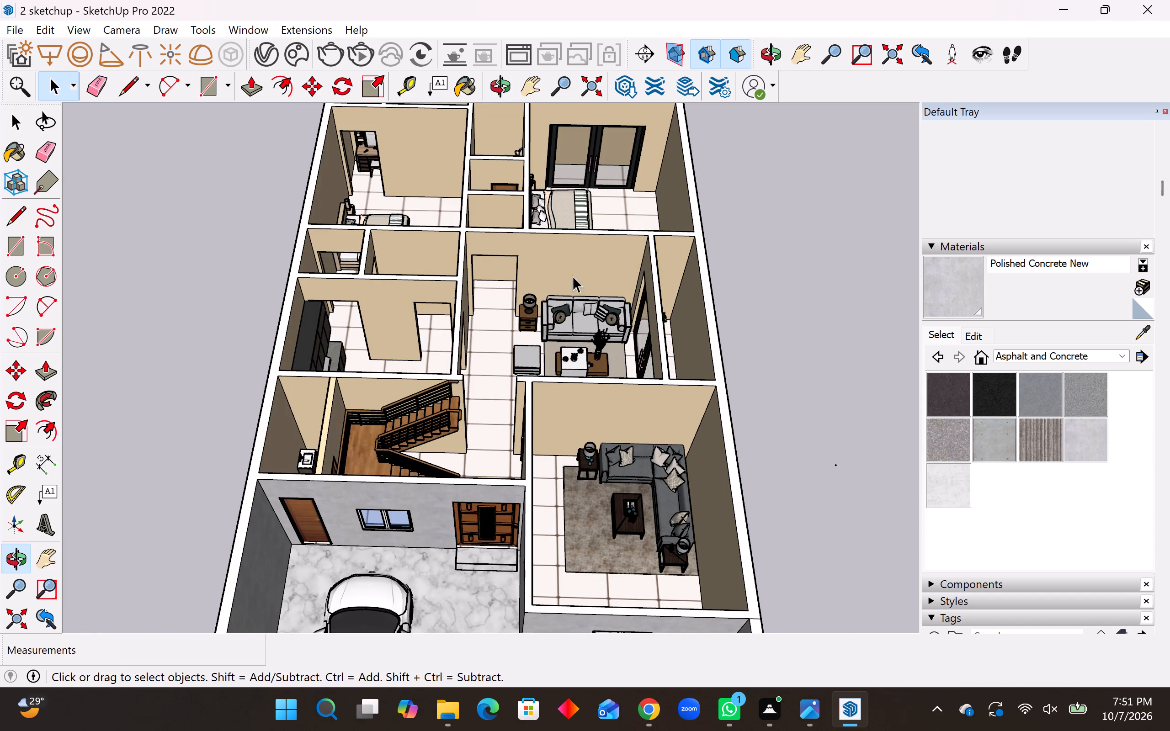
{"action": "scroll", "coordinate": [558, 252], "scroll_direction": "down", "scroll_amount": 7}
{"action": "scroll", "coordinate": [624, 383], "scroll_direction": "up", "scroll_amount": 2}
{"action": "middle_click_drag", "start_coordinate": [653, 368], "coordinate": [652, 380]}
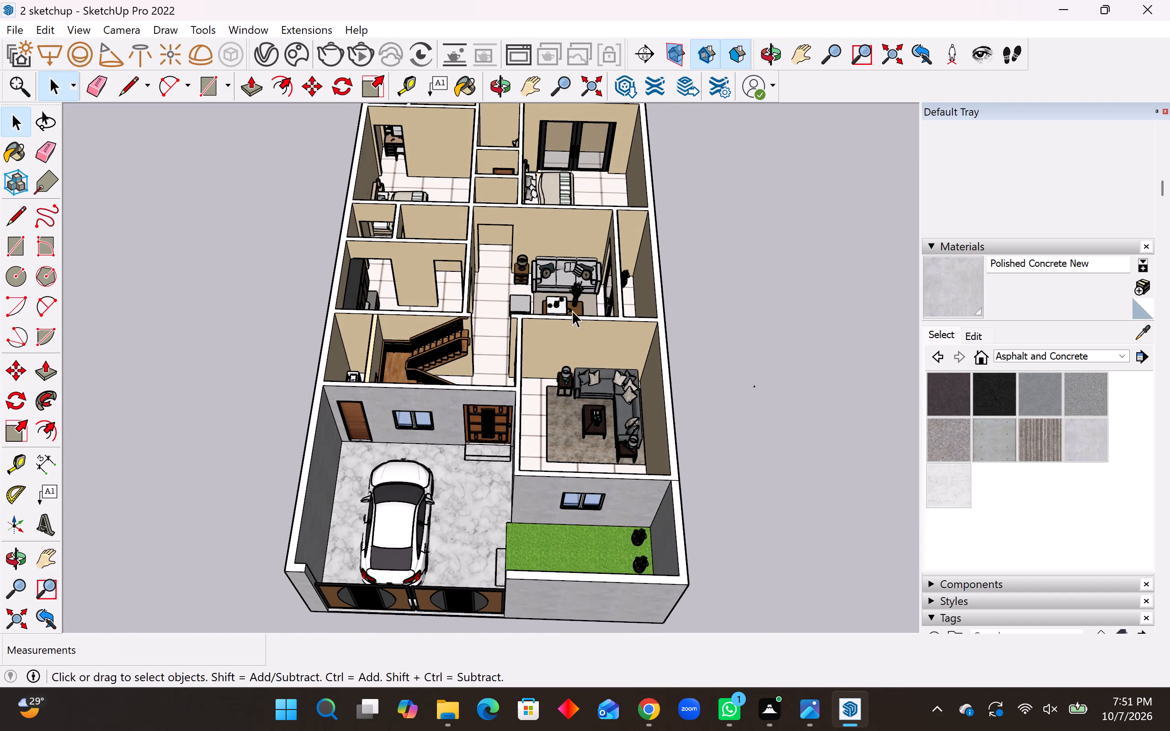
{"action": "middle_click_drag", "start_coordinate": [622, 342], "coordinate": [642, 342]}
{"action": "middle_click_drag", "start_coordinate": [642, 342], "coordinate": [638, 351]}
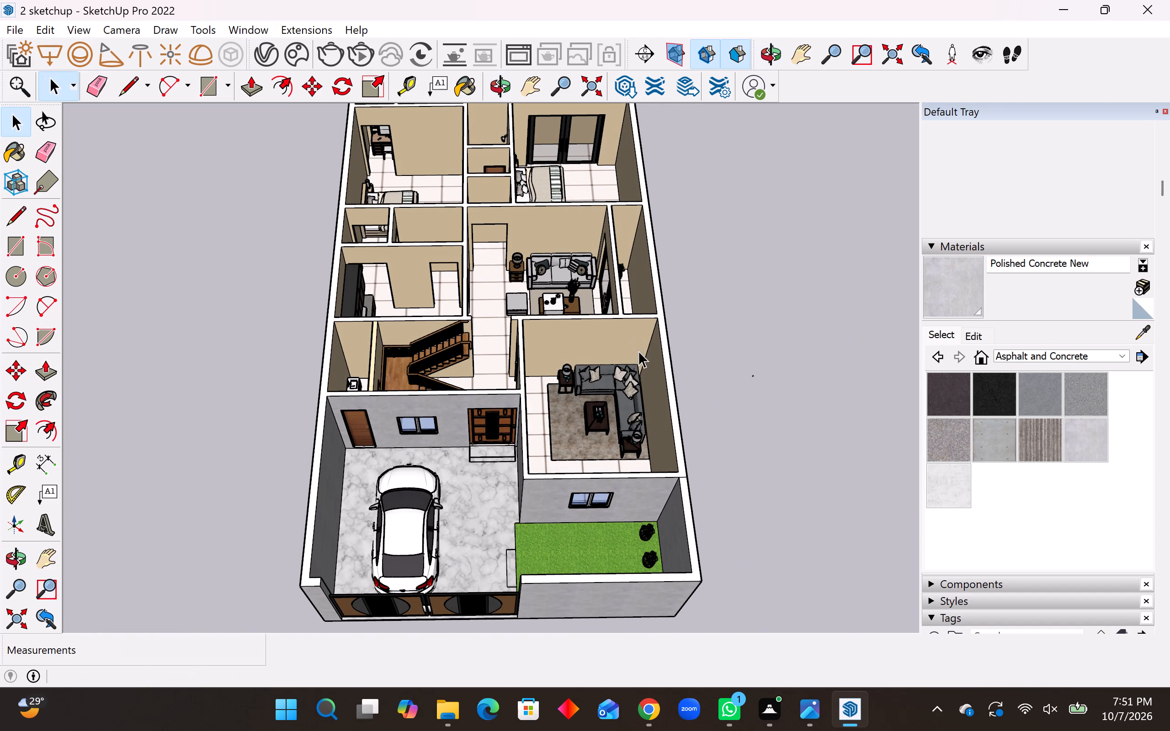
{"action": "scroll", "coordinate": [657, 380], "scroll_direction": "down", "scroll_amount": 1}
{"action": "scroll", "coordinate": [595, 350], "scroll_direction": "down", "scroll_amount": 4}
{"action": "middle_click_drag", "start_coordinate": [586, 331], "coordinate": [583, 312]}
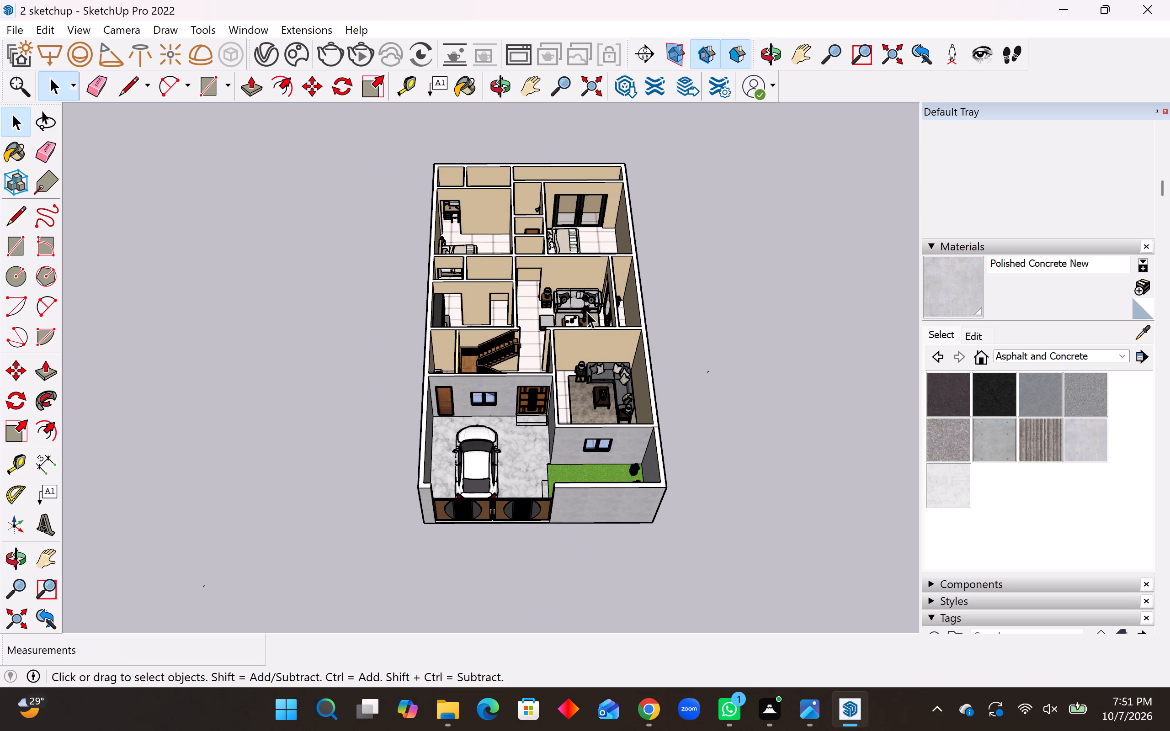
{"action": "scroll", "coordinate": [606, 308], "scroll_direction": "up", "scroll_amount": 3}
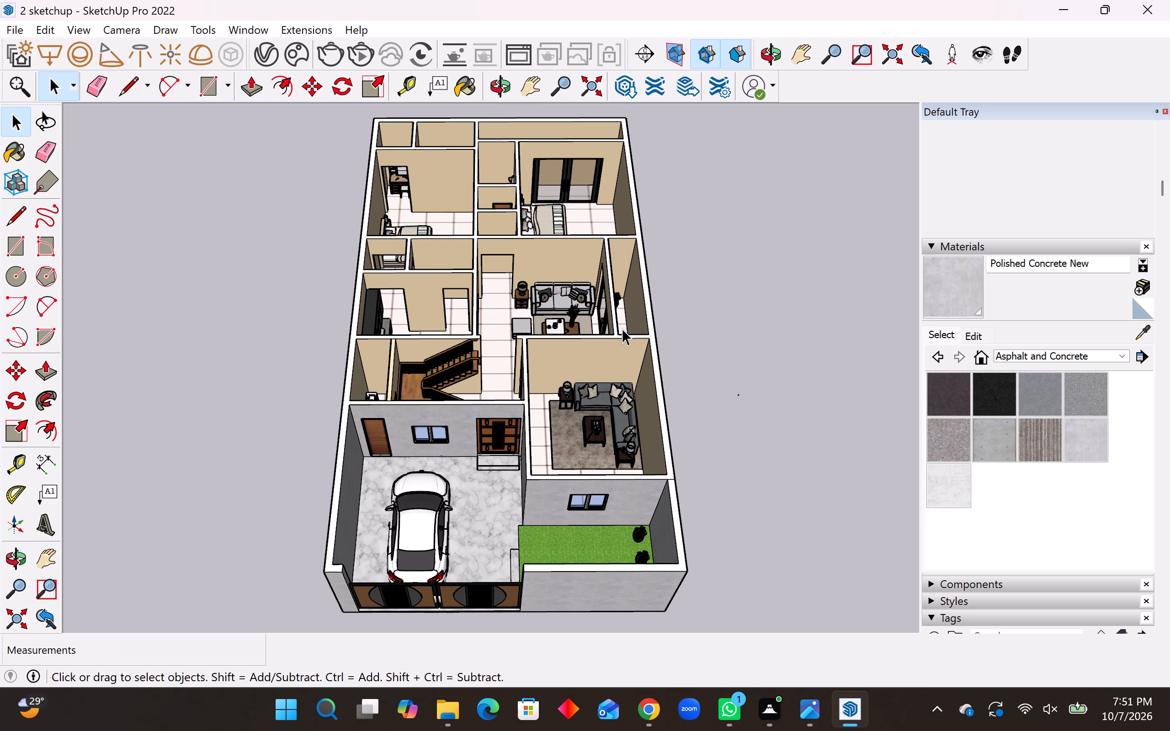
{"action": "scroll", "coordinate": [622, 328], "scroll_direction": "up", "scroll_amount": 1}
{"action": "scroll", "coordinate": [617, 435], "scroll_direction": "down", "scroll_amount": 1}
{"action": "middle_click_drag", "start_coordinate": [573, 371], "coordinate": [555, 340]}
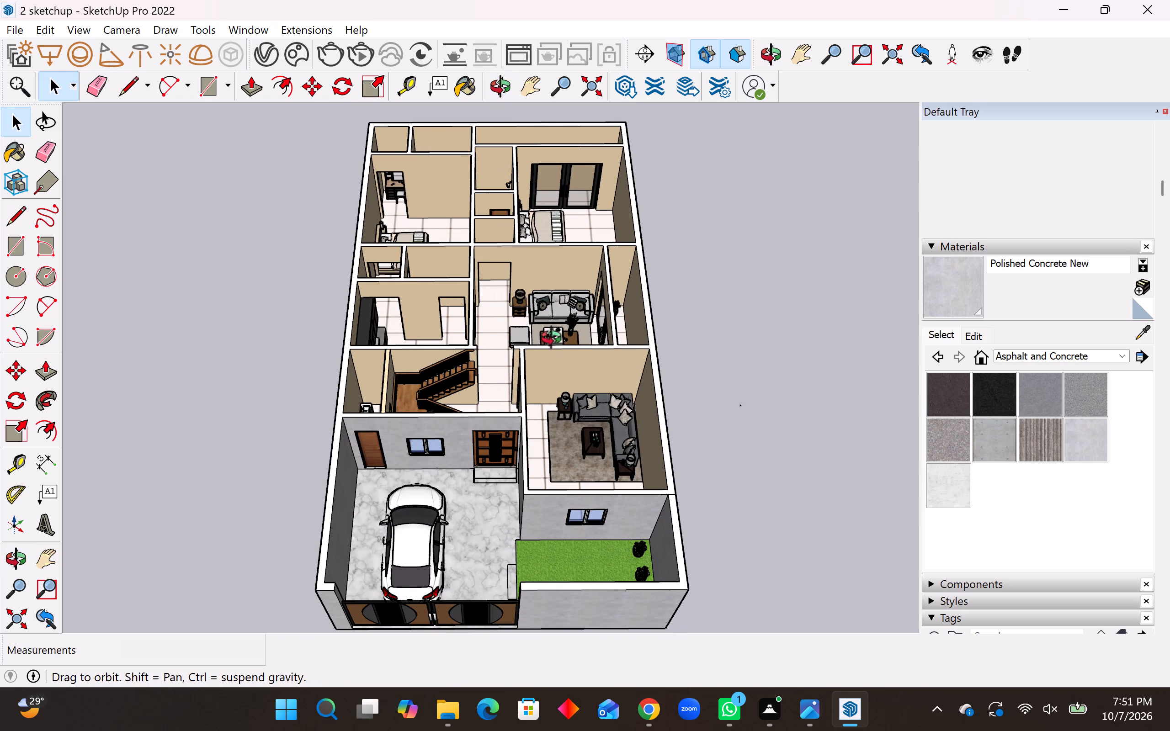
{"action": "middle_click_drag", "start_coordinate": [555, 340], "coordinate": [566, 326]}
{"action": "middle_click", "coordinate": [566, 326]}
{"action": "scroll", "coordinate": [536, 389], "scroll_direction": "up", "scroll_amount": 2}
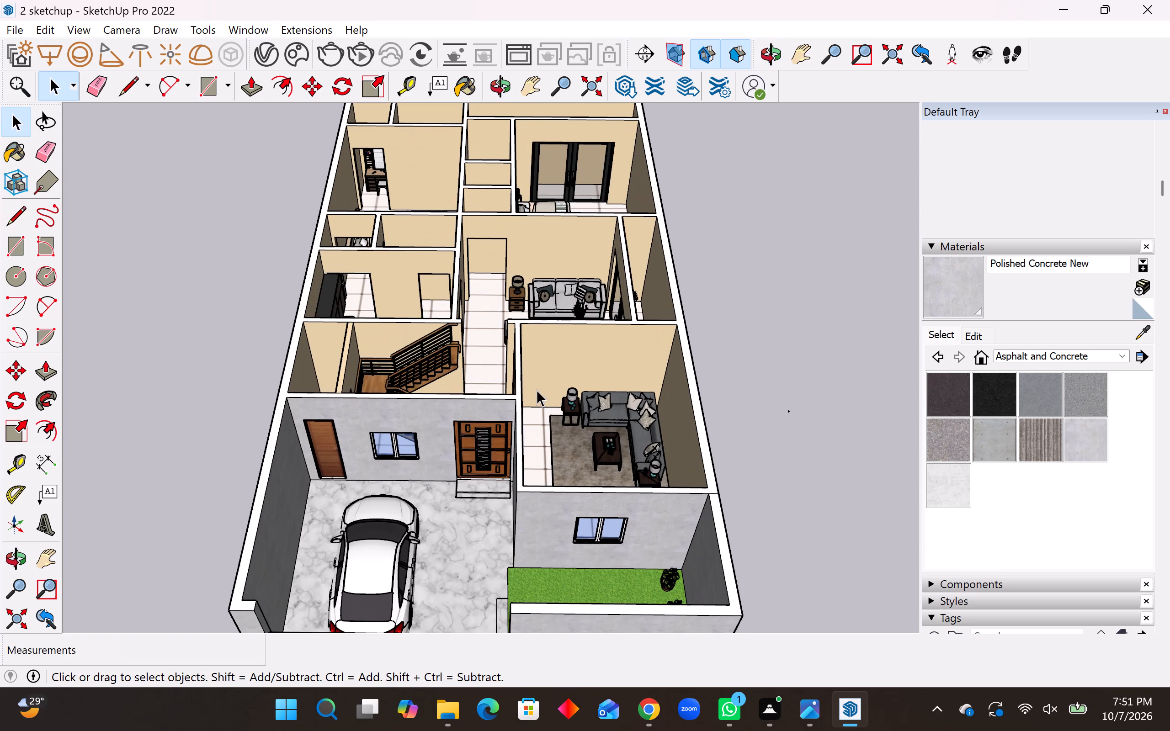
{"action": "middle_click_drag", "start_coordinate": [537, 390], "coordinate": [537, 360]}
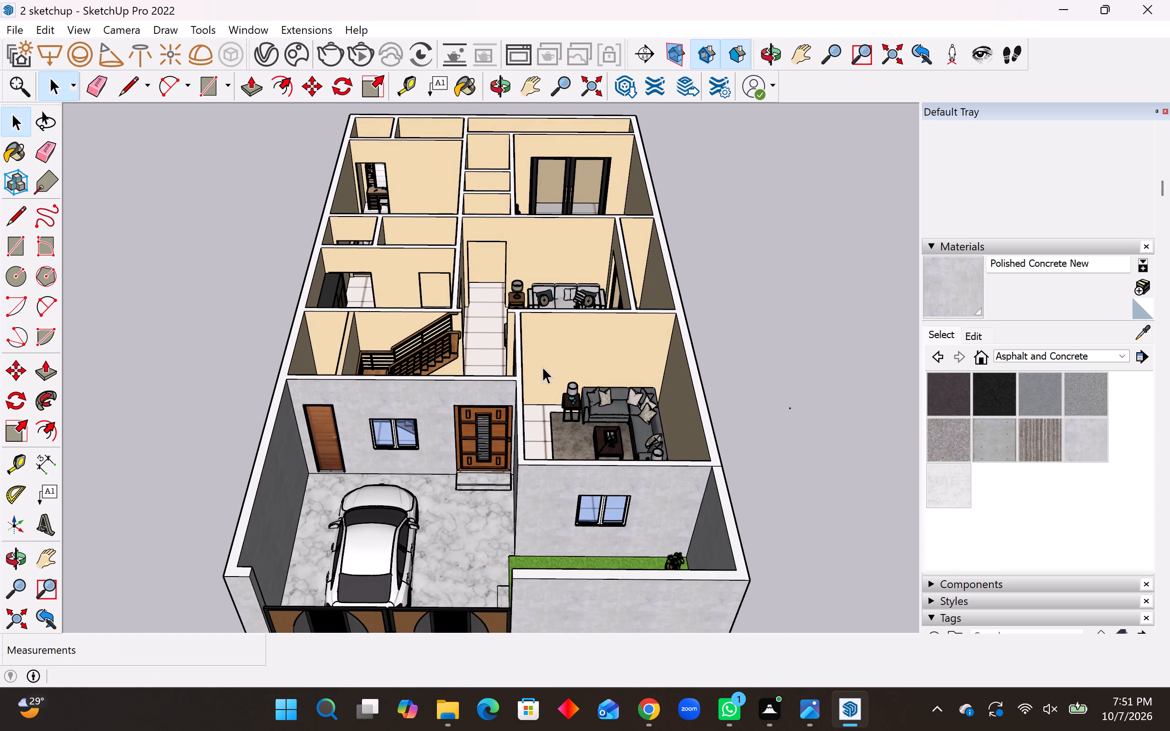
{"action": "scroll", "coordinate": [542, 367], "scroll_direction": "down", "scroll_amount": 1}
{"action": "scroll", "coordinate": [536, 399], "scroll_direction": "up", "scroll_amount": 1}
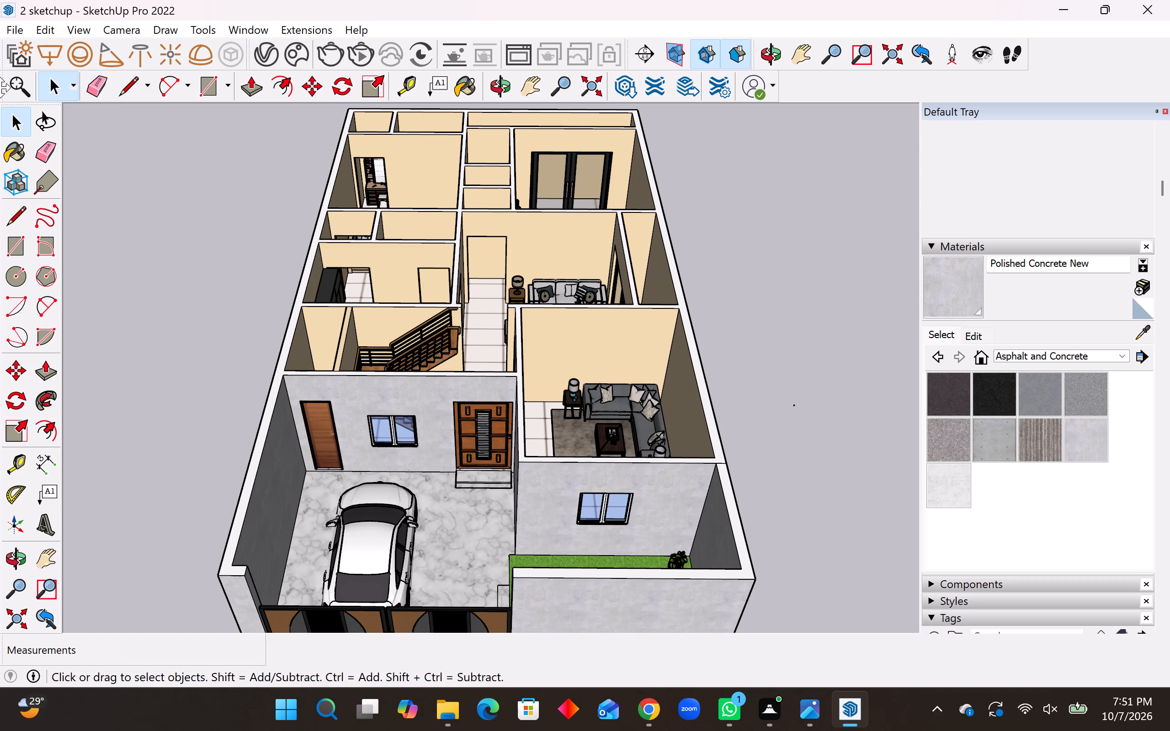
Export the current view as a 2D graphic PDF named "2 pdf" in the Downloads folder.
{"action": "left_click", "coordinate": [17, 29]}
{"action": "left_click", "coordinate": [94, 354]}
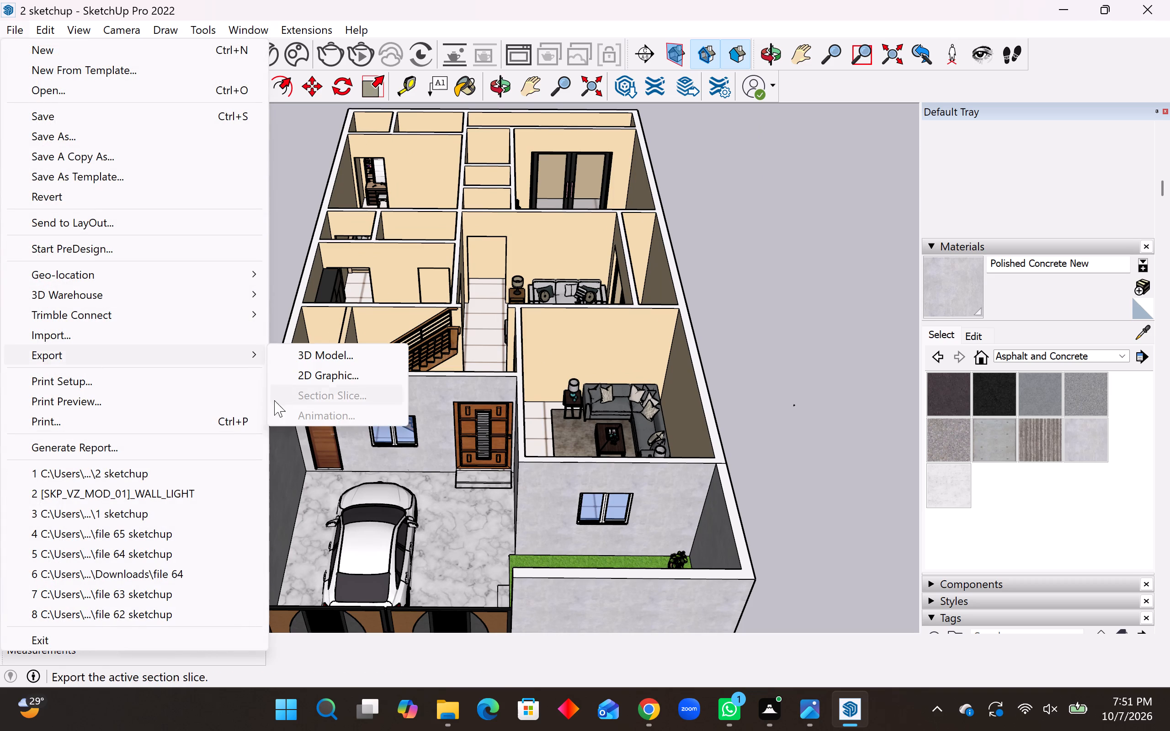
{"action": "left_click", "coordinate": [302, 376]}
{"action": "left_click", "coordinate": [549, 393]}
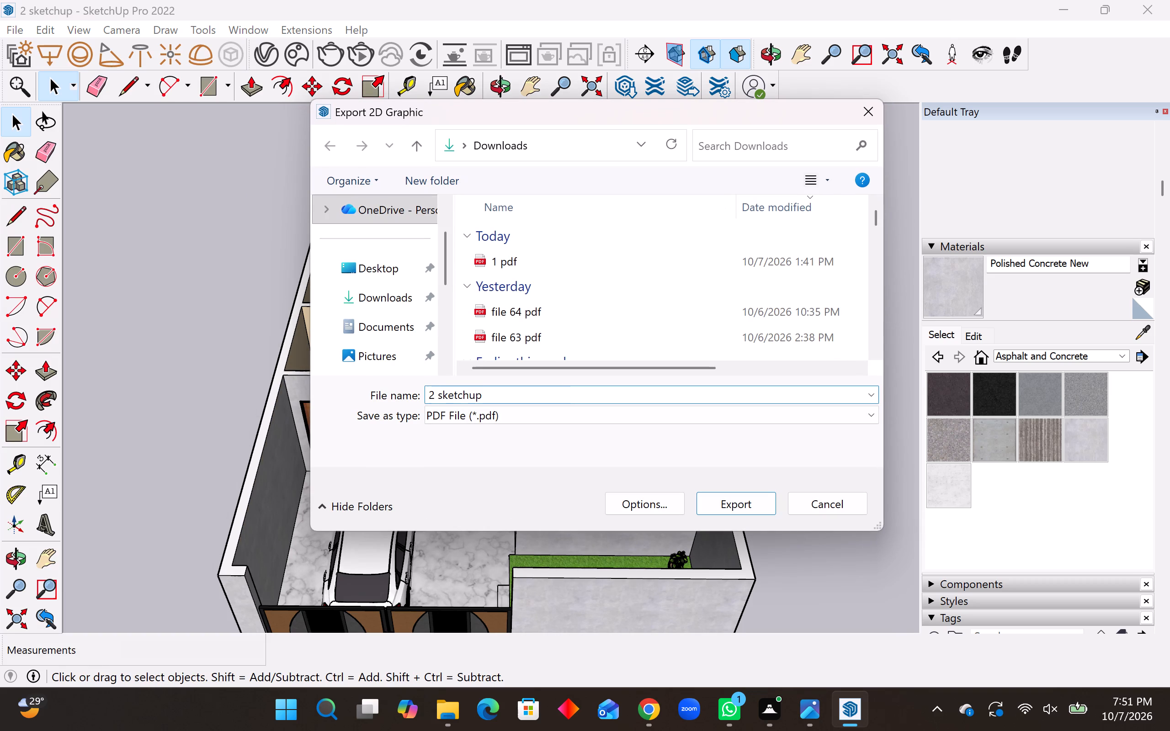
{"action": "left_click_drag", "start_coordinate": [523, 397], "coordinate": [442, 402]}
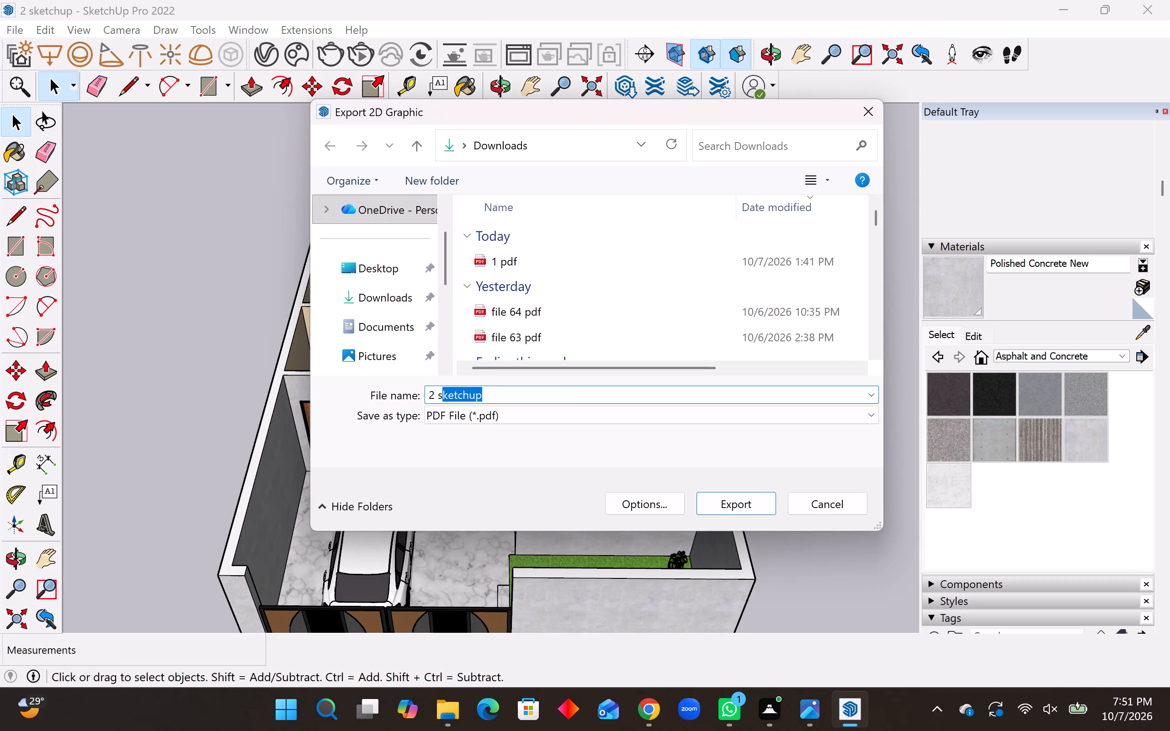
{"action": "left_click_drag", "start_coordinate": [442, 402], "coordinate": [436, 397]}
{"action": "type", "text": "pdf"}
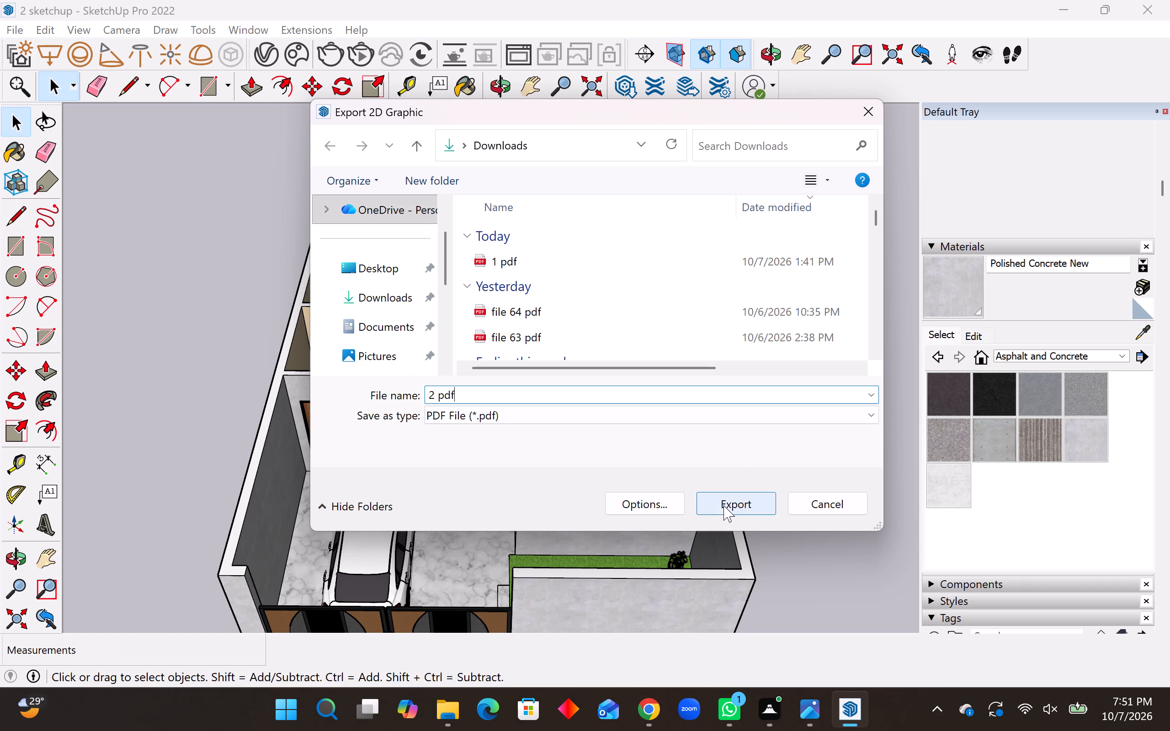
{"action": "left_click", "coordinate": [399, 298]}
{"action": "left_click", "coordinate": [742, 502]}
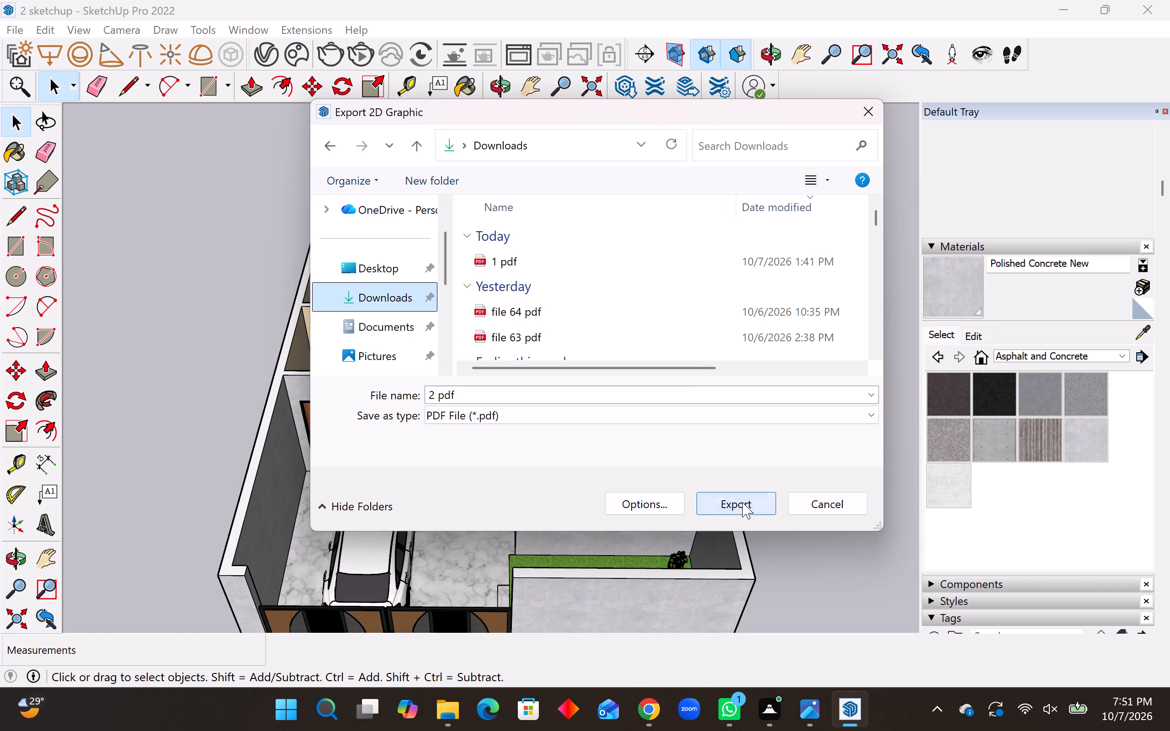
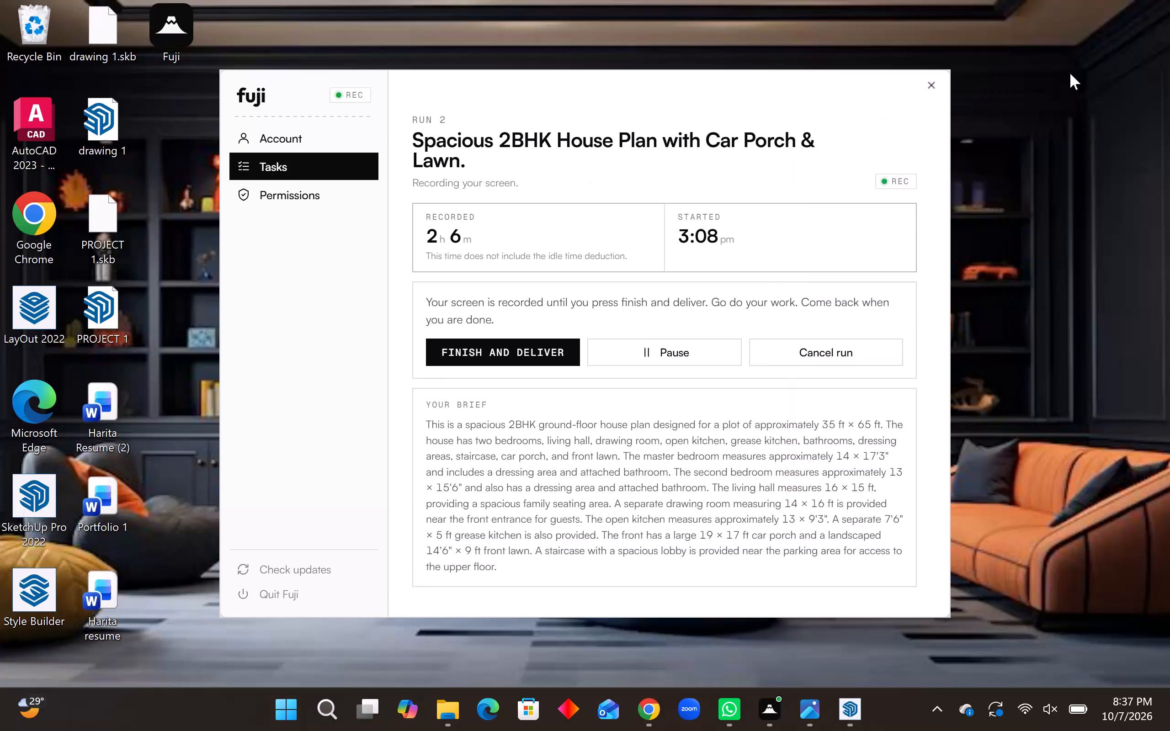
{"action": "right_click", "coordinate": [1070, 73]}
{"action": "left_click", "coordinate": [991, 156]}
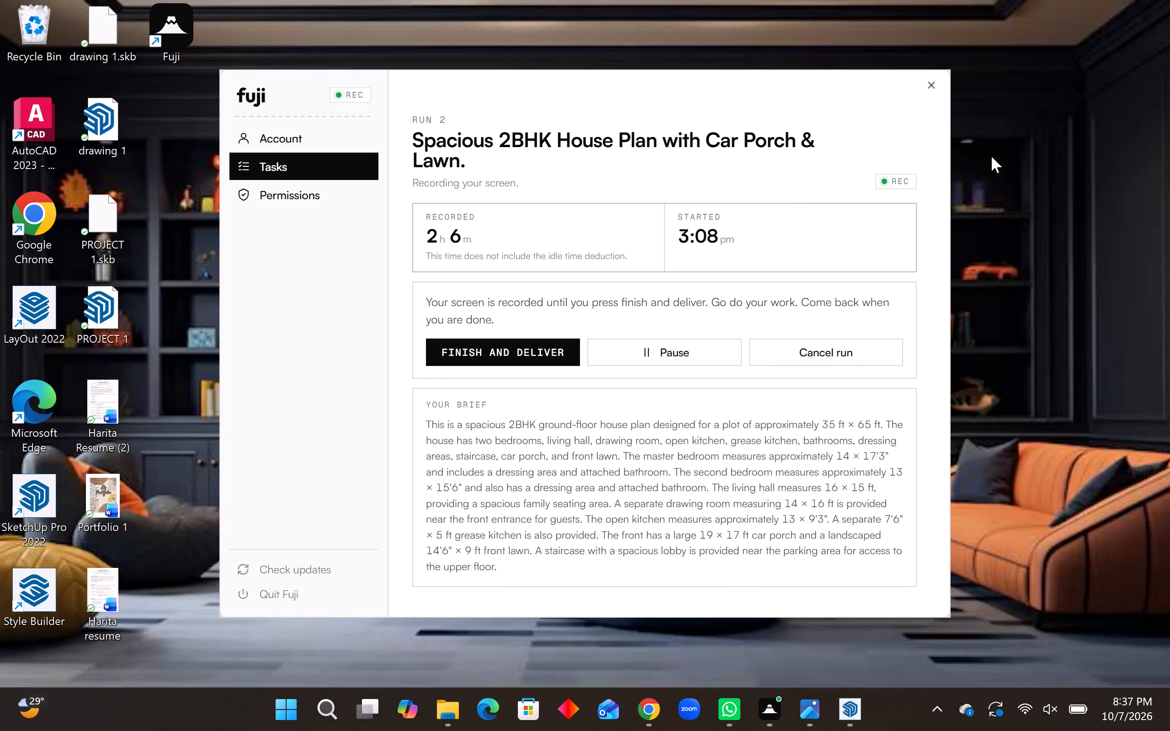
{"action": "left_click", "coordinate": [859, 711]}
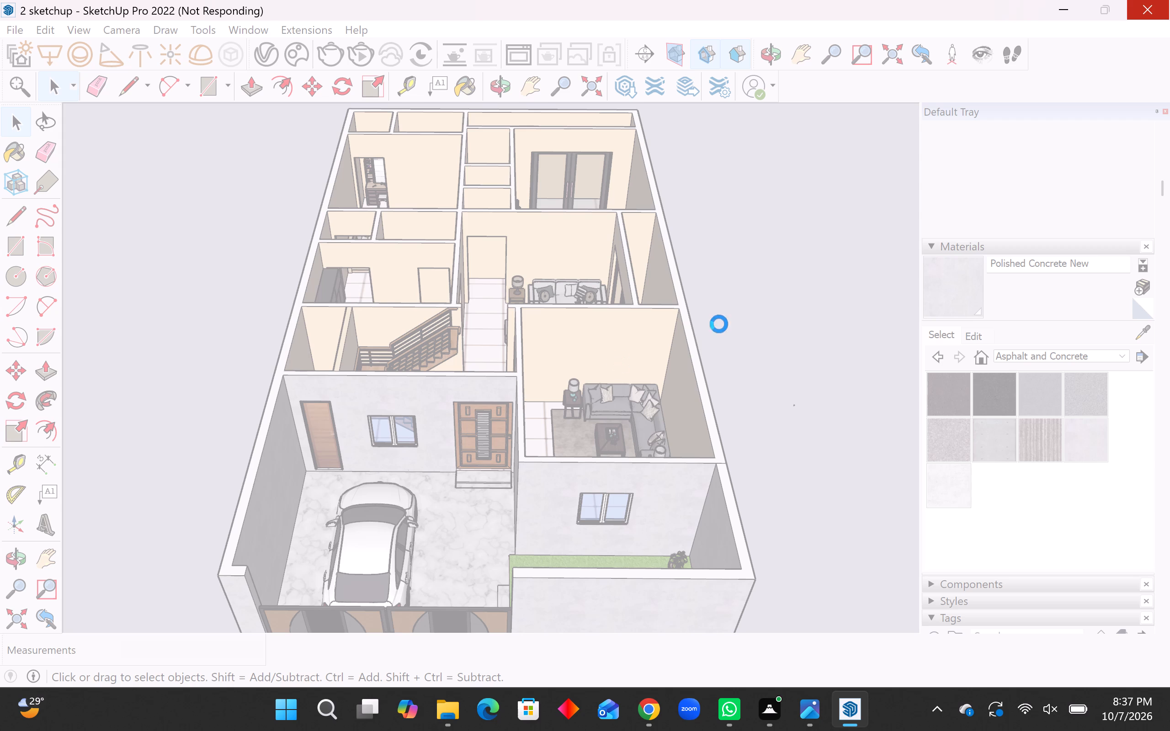
Open the exported "2 pdf" from the Downloads folder in File Explorer to check it, reload it once and close the viewer.
{"action": "left_click", "coordinate": [450, 710]}
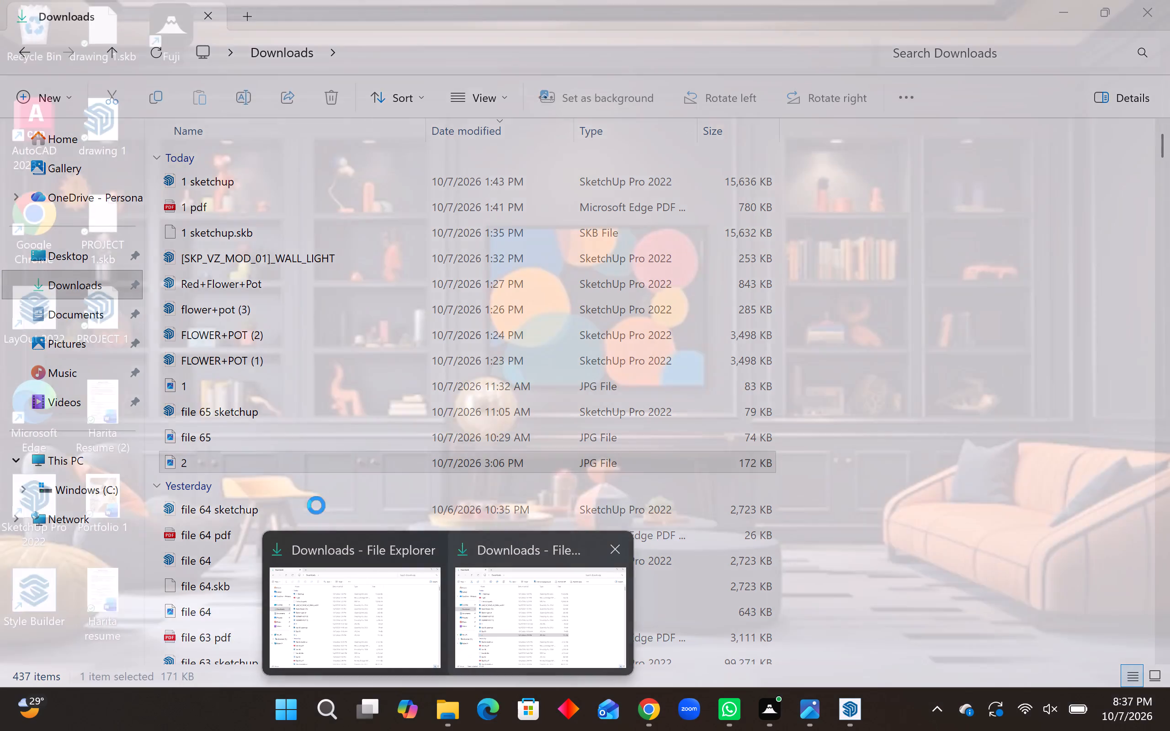
{"action": "left_click", "coordinate": [333, 613]}
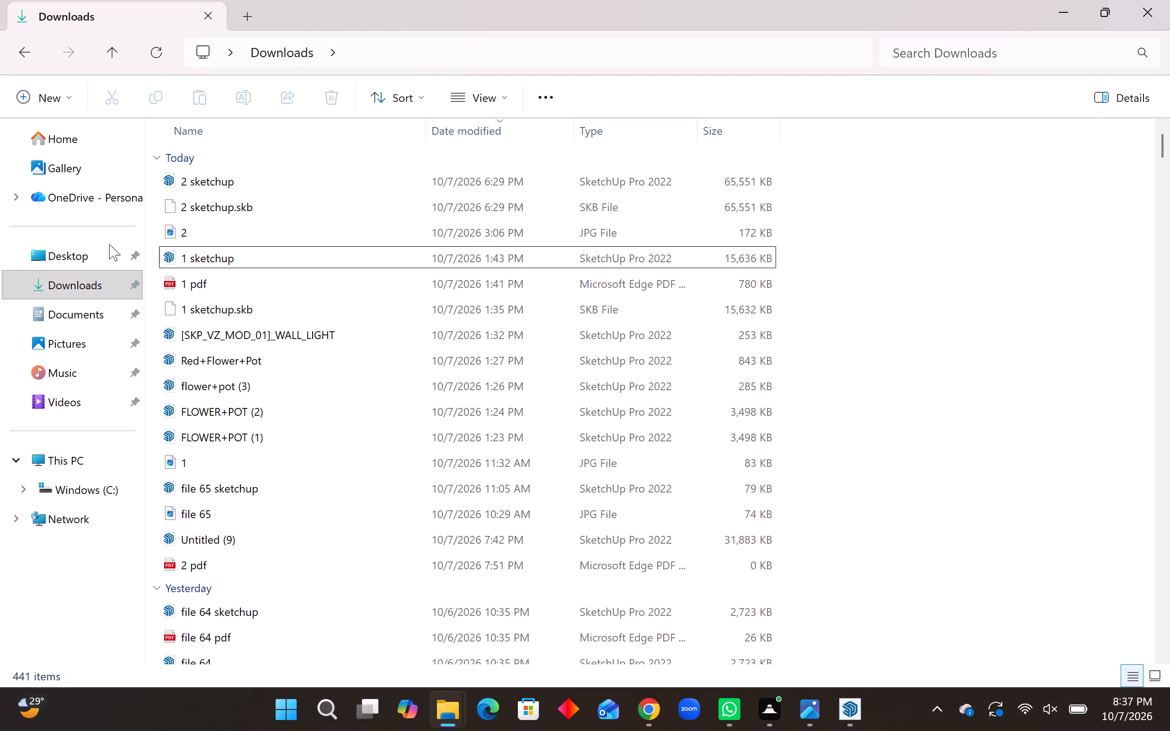
{"action": "left_click", "coordinate": [81, 282]}
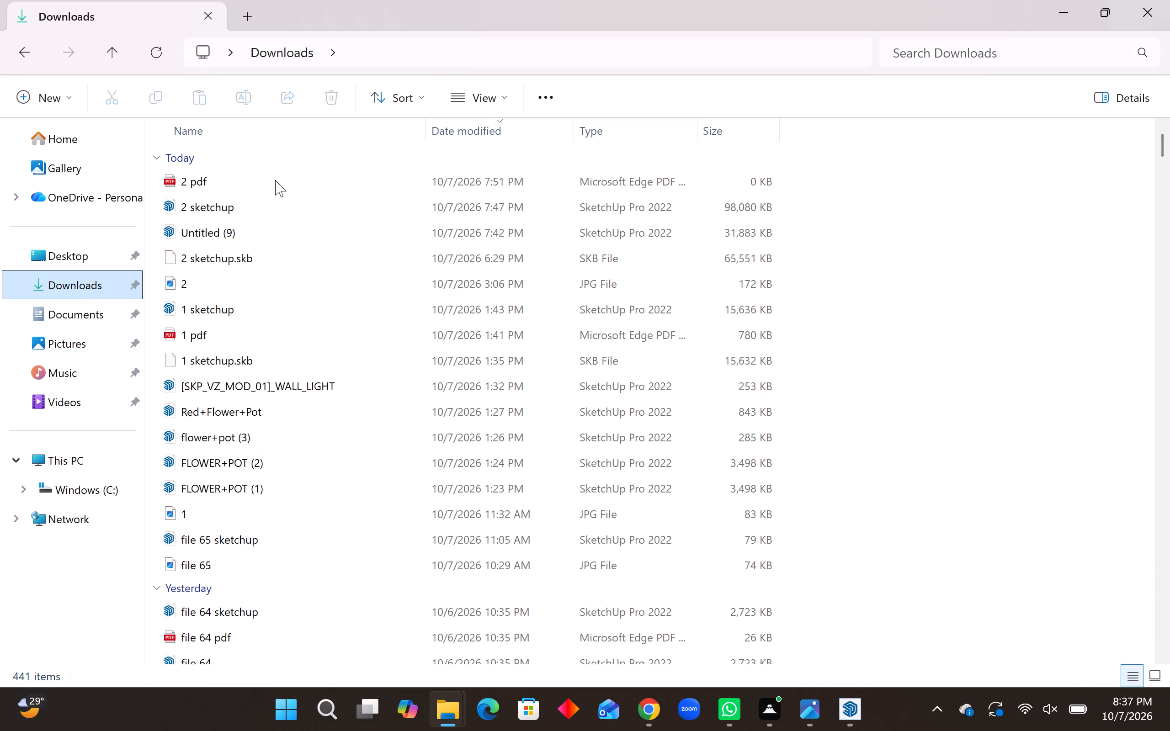
{"action": "left_click", "coordinate": [855, 715]}
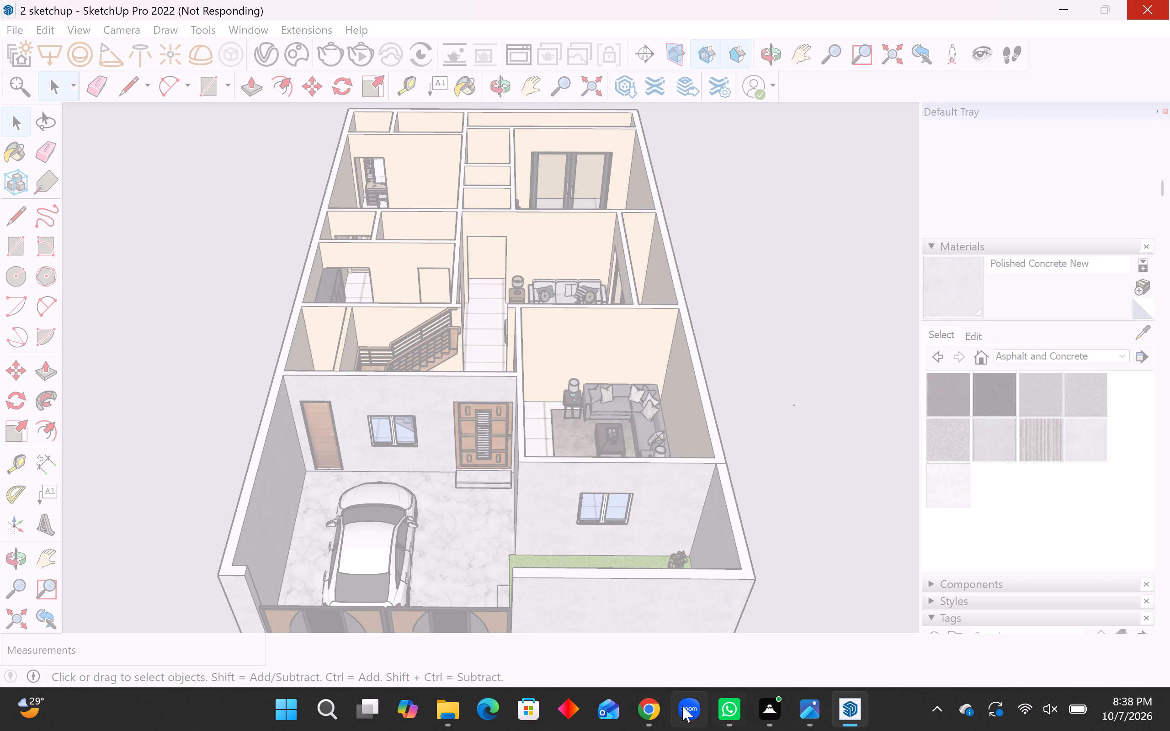
{"action": "left_click", "coordinate": [447, 705]}
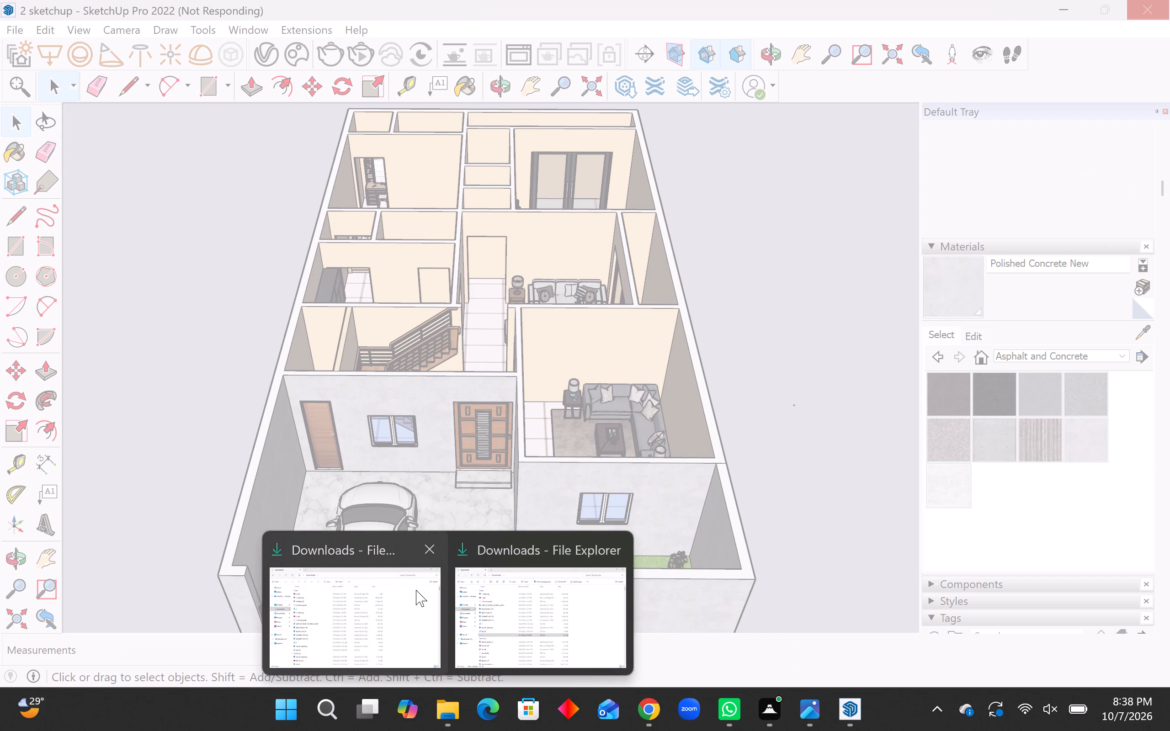
{"action": "left_click", "coordinate": [416, 590]}
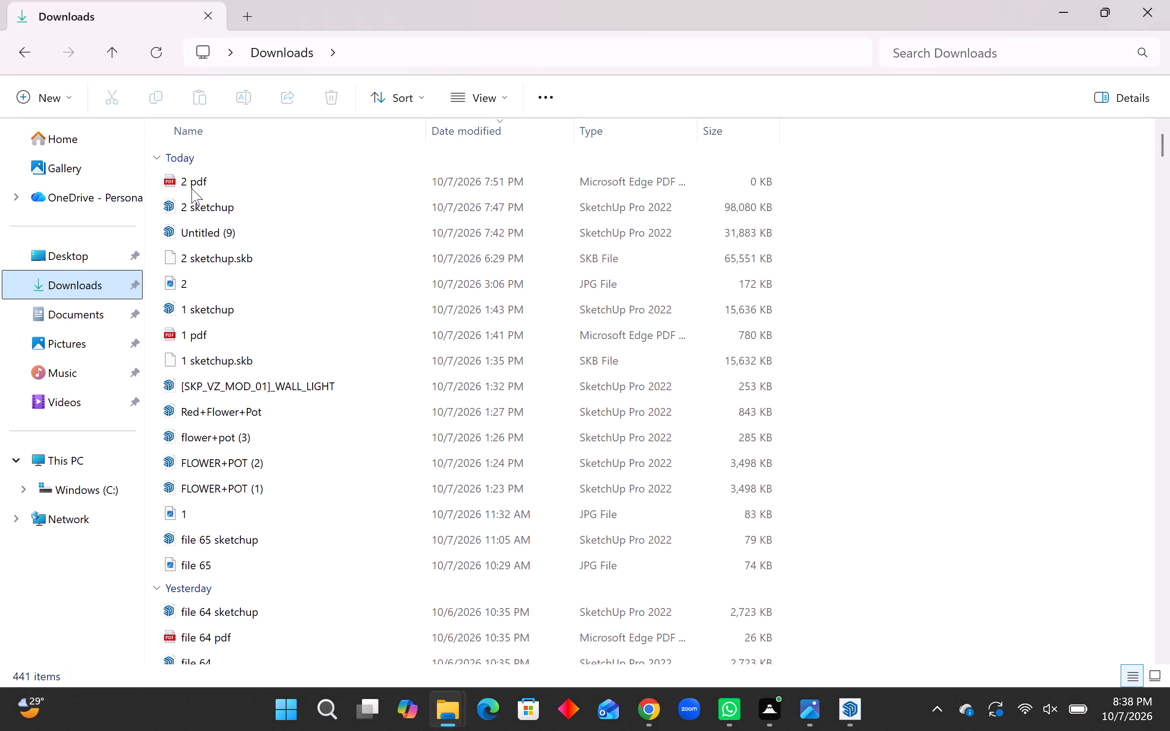
{"action": "double_click", "coordinate": [191, 188]}
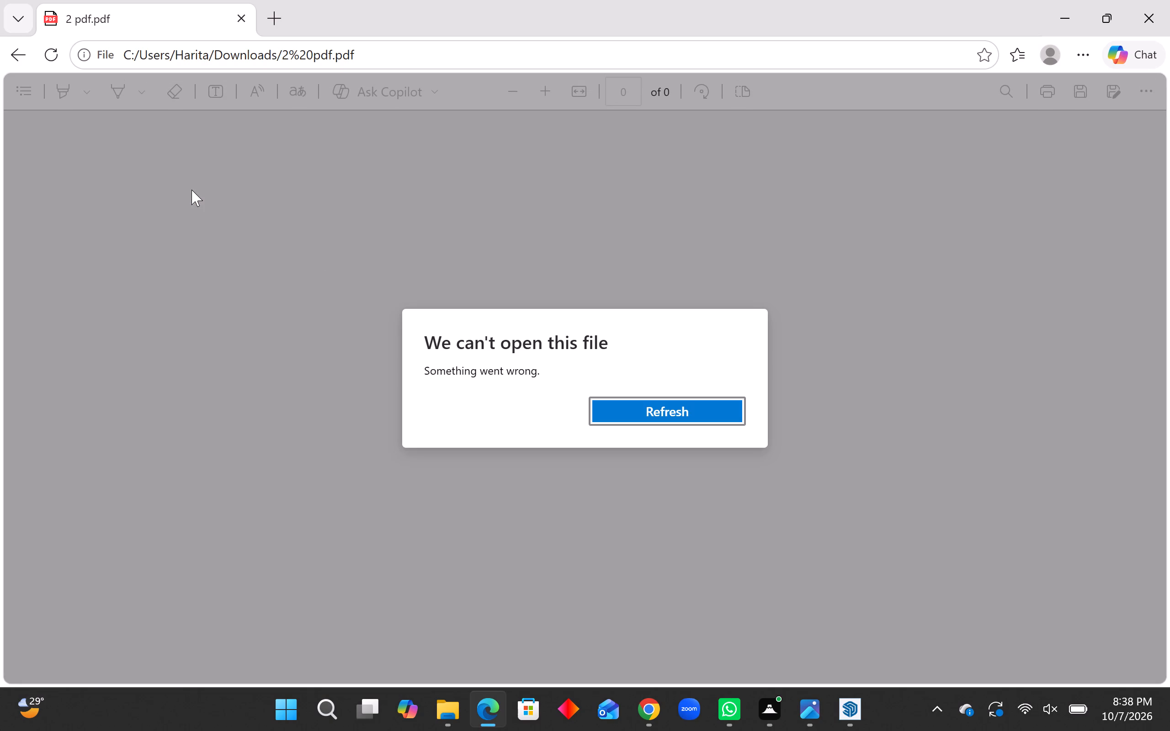
{"action": "left_click", "coordinate": [659, 418]}
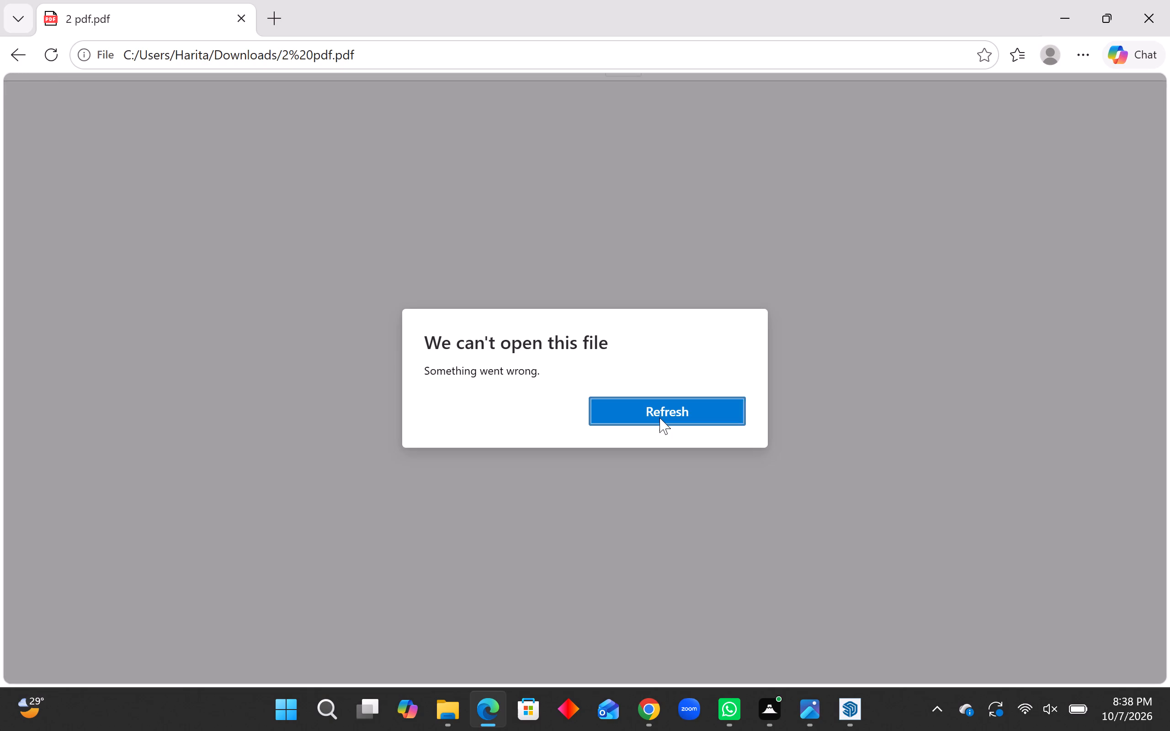
{"action": "left_click", "coordinate": [1143, 7]}
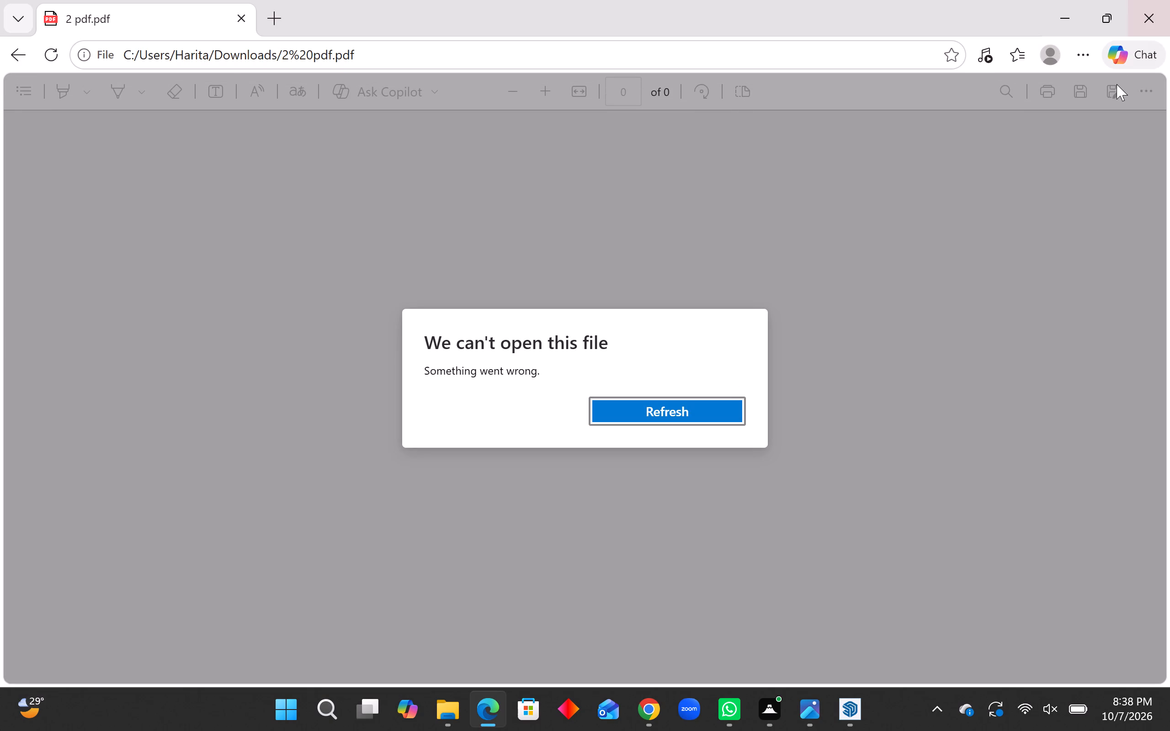
{"action": "left_click", "coordinate": [1121, 16]}
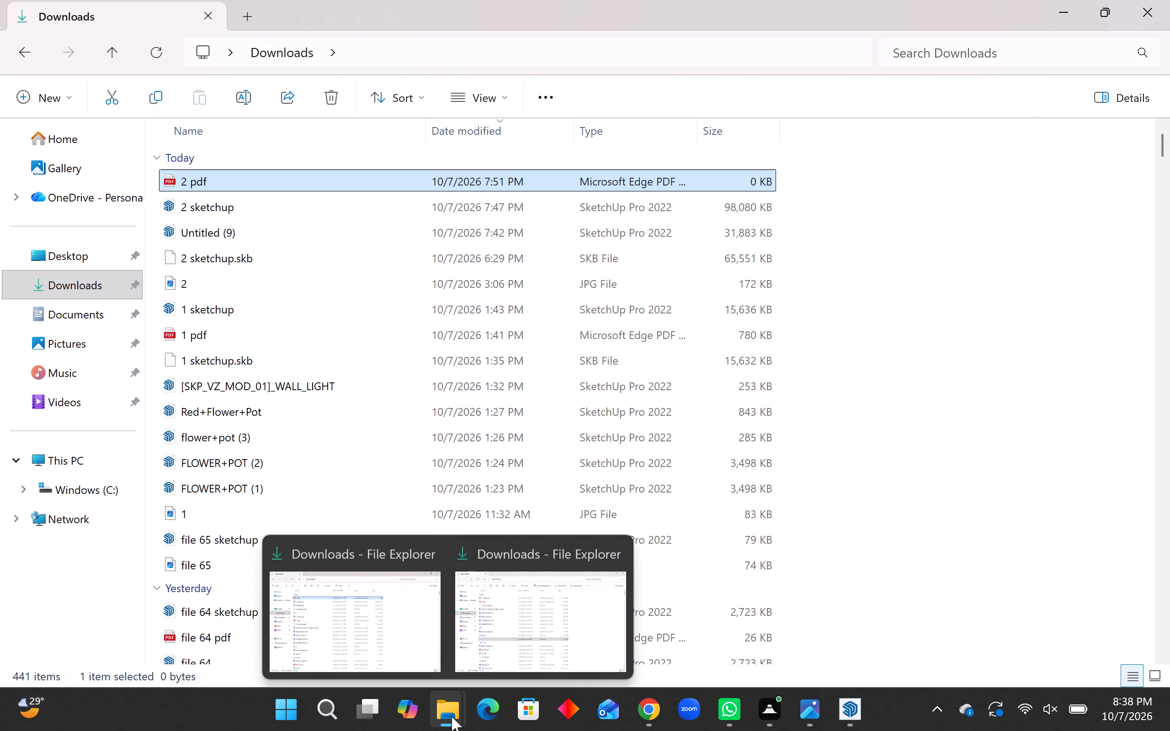
Return to the frozen SketchUp window with the "2 sketchup" model and force the program to close.
{"action": "left_click", "coordinate": [841, 714]}
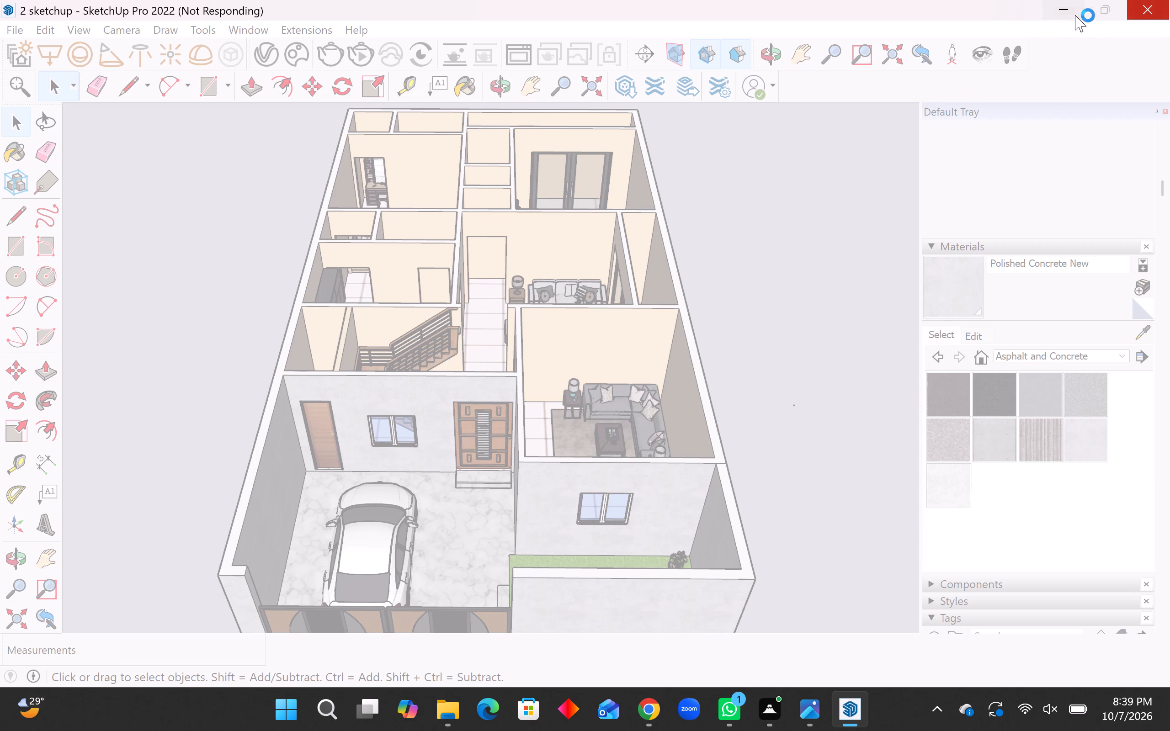
{"action": "left_click_drag", "start_coordinate": [1066, 9], "coordinate": [1065, 15]}
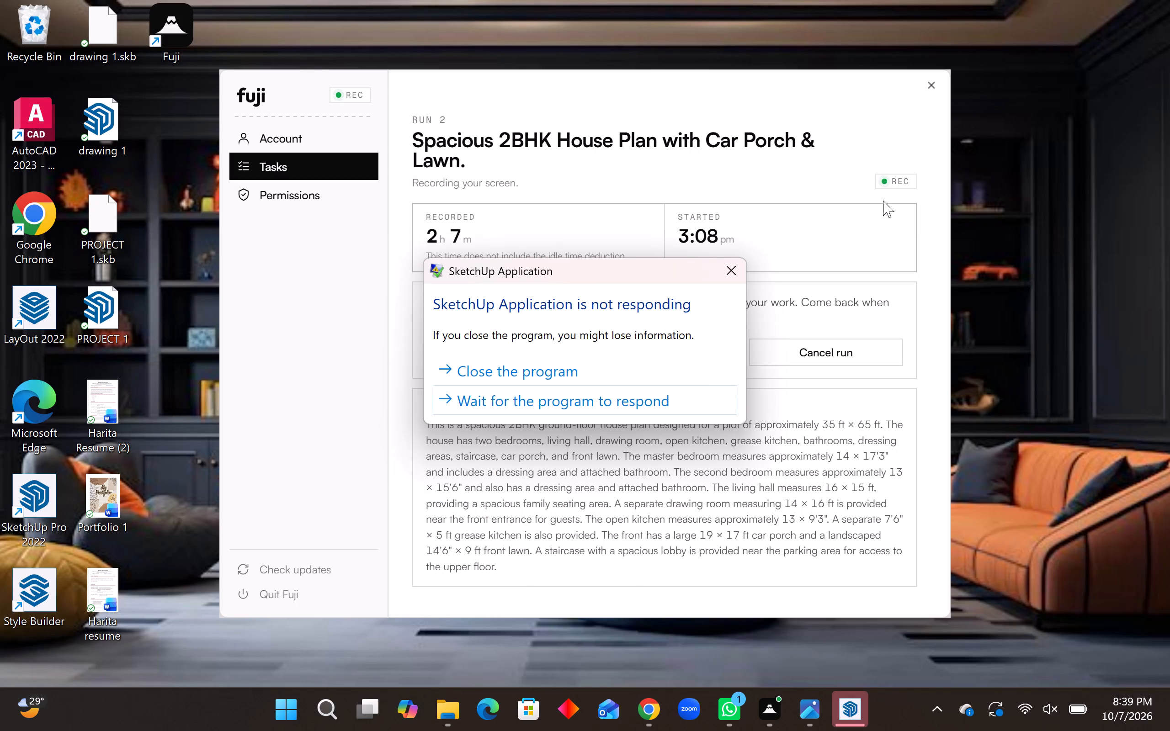
{"action": "left_click", "coordinate": [510, 403]}
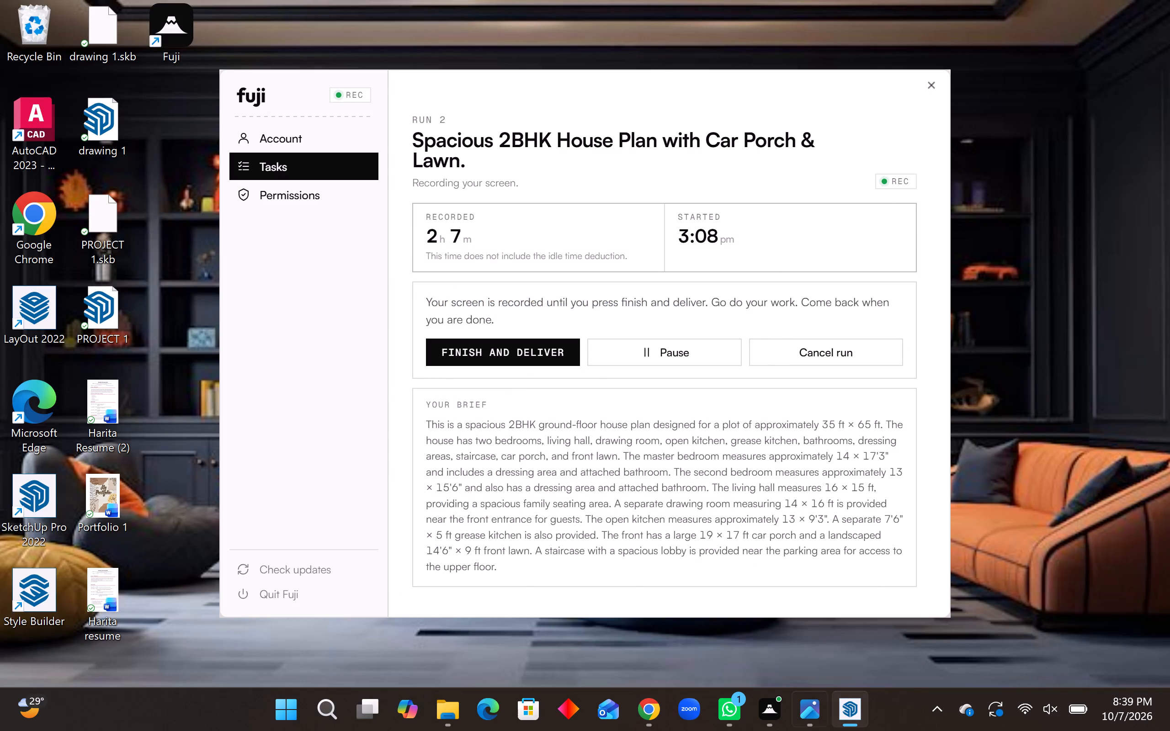
{"action": "left_click", "coordinate": [854, 715]}
{"action": "left_click", "coordinate": [846, 712]}
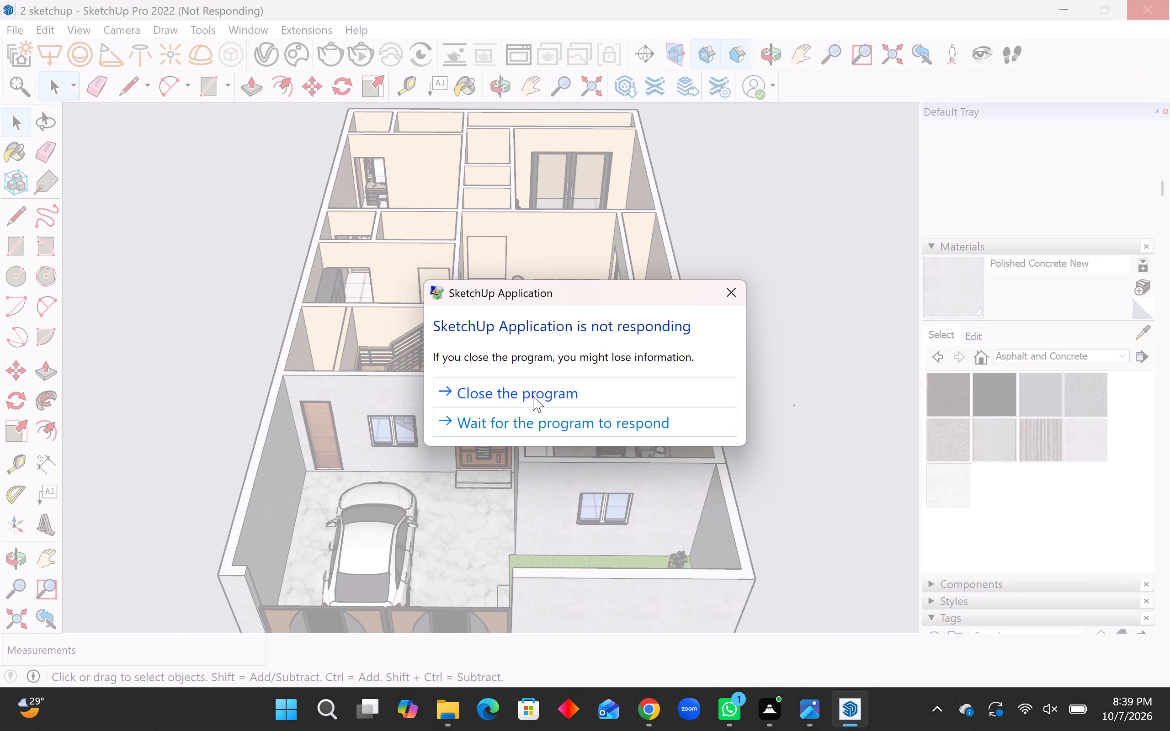
{"action": "left_click", "coordinate": [533, 396]}
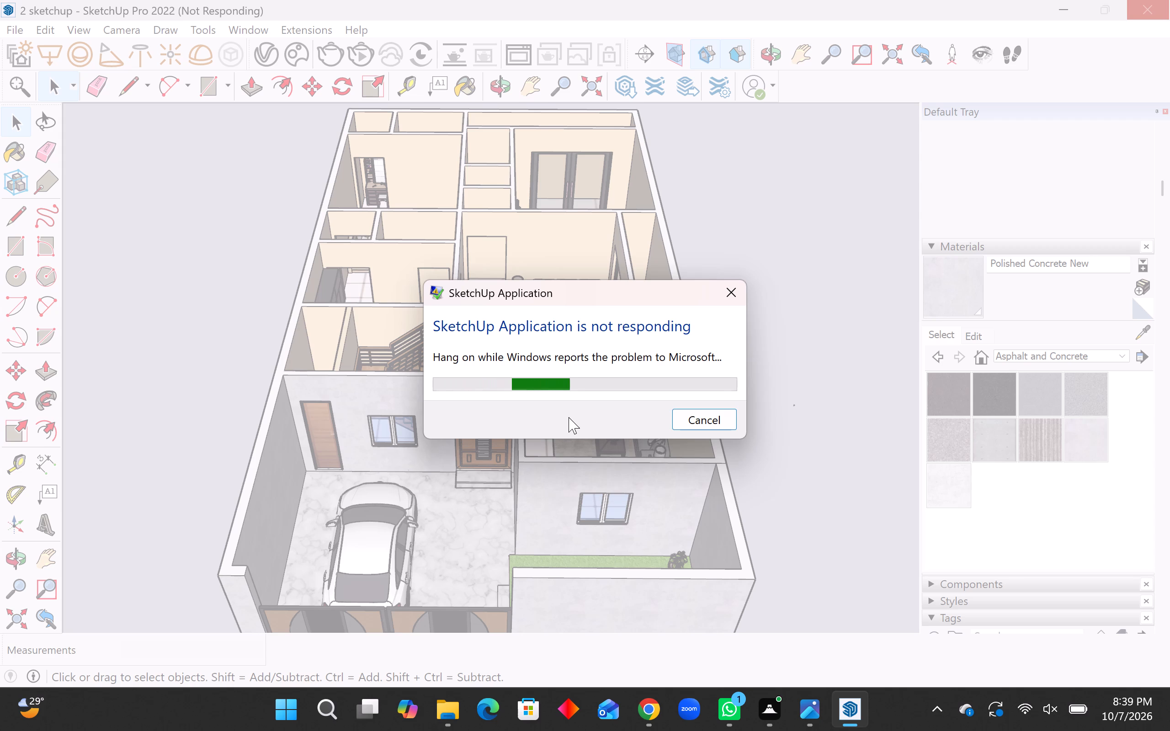
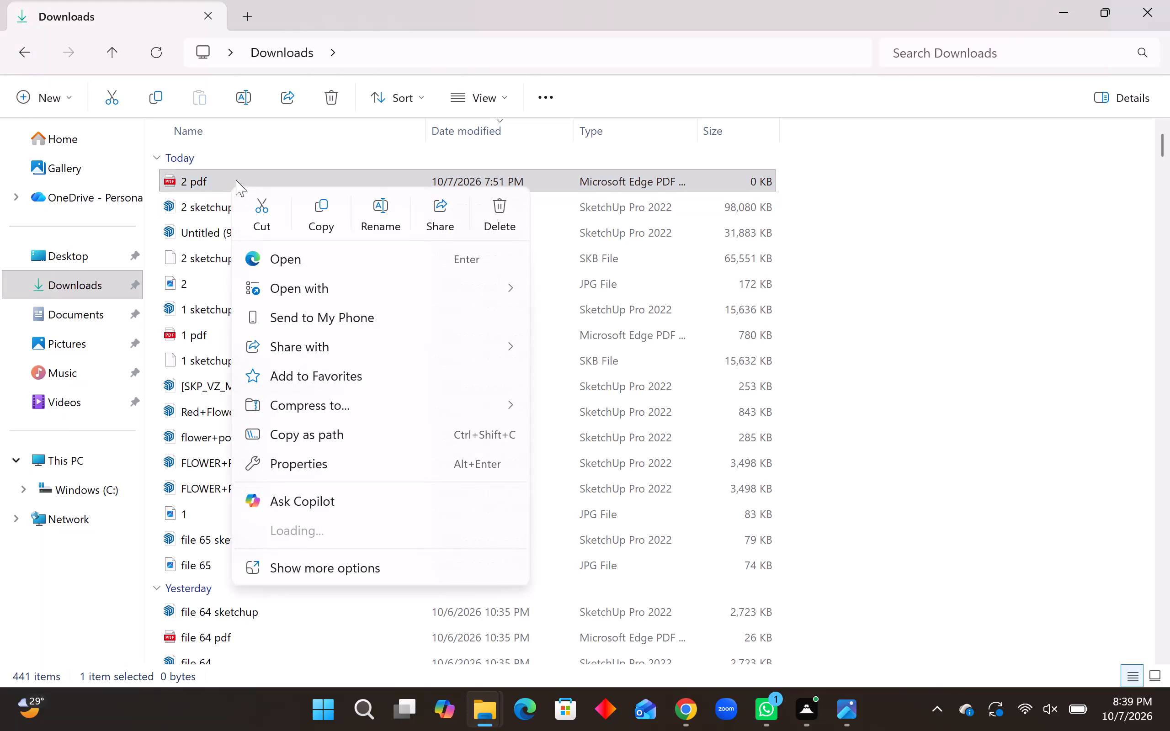
Delete the exported "2 pdf" file from the Downloads folder.
{"action": "left_click", "coordinate": [509, 213]}
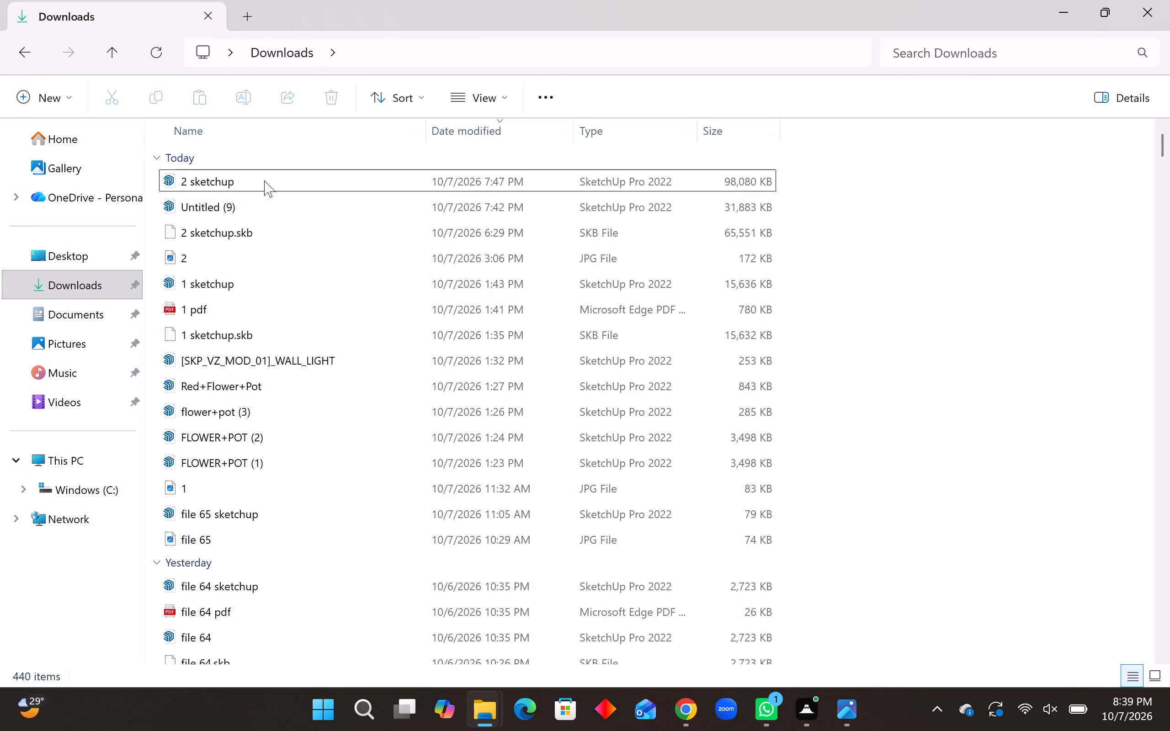
Reopen the "2 sketchup" model from the Downloads folder in SketchUp.
{"action": "double_click", "coordinate": [264, 175]}
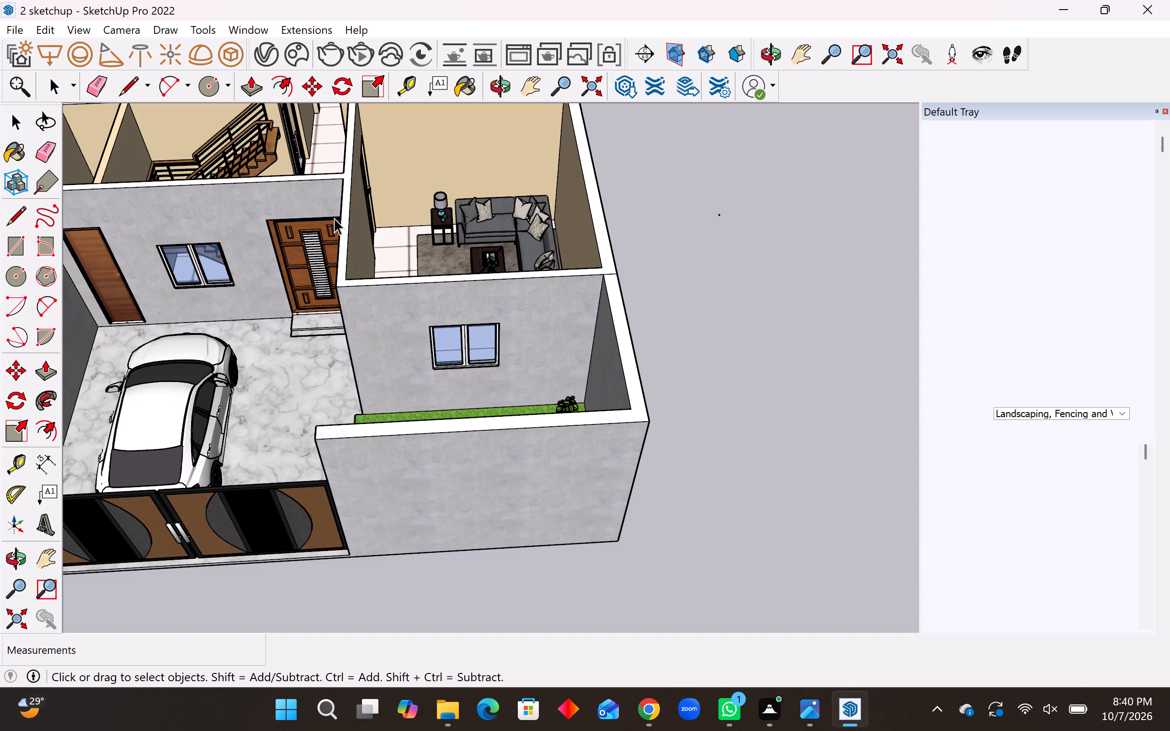
Set up an elevated front view looking down into the open-topped house and save the model.
{"action": "scroll", "coordinate": [586, 455], "scroll_direction": "down", "scroll_amount": 6}
{"action": "scroll", "coordinate": [608, 480], "scroll_direction": "down", "scroll_amount": 18}
{"action": "middle_click_drag", "start_coordinate": [610, 387], "coordinate": [578, 392]}
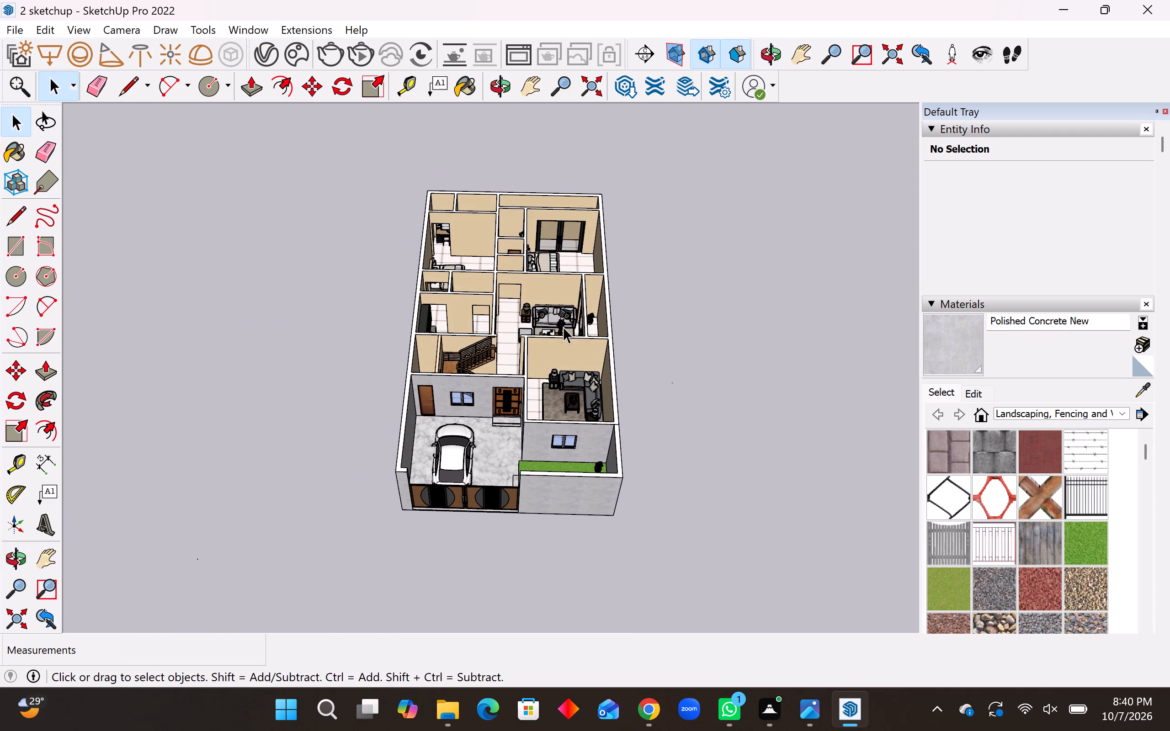
{"action": "scroll", "coordinate": [562, 323], "scroll_direction": "up", "scroll_amount": 6}
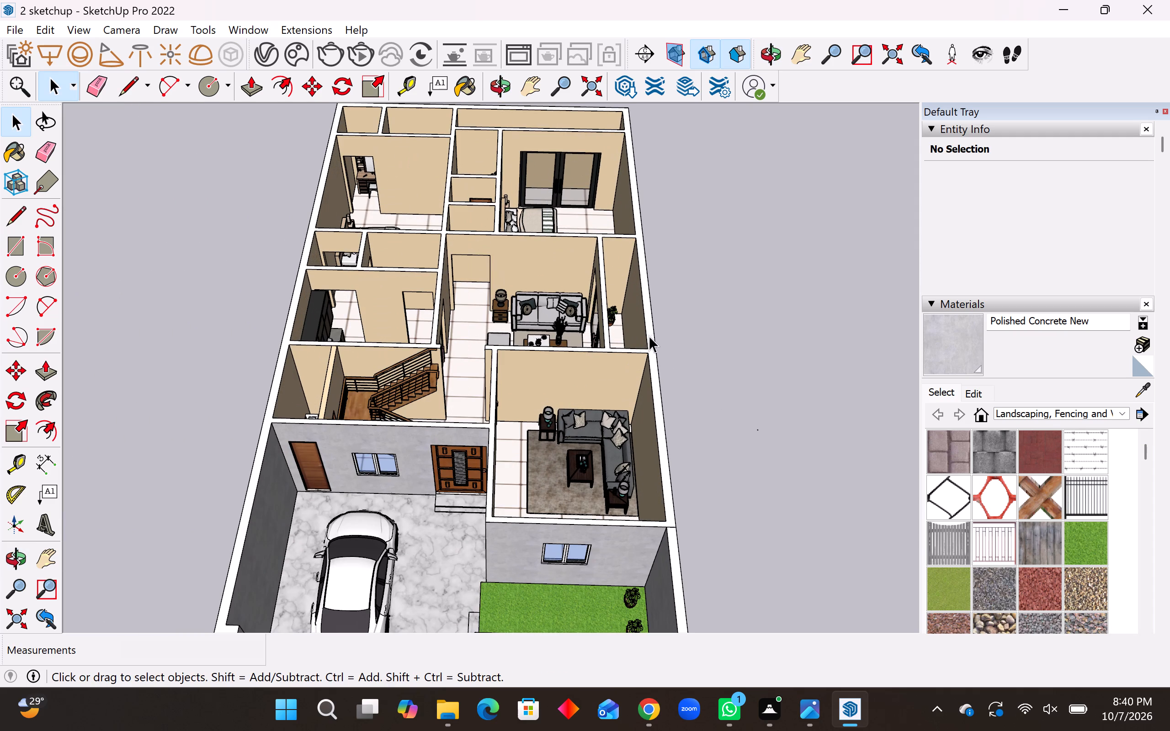
{"action": "middle_click_drag", "start_coordinate": [613, 357], "coordinate": [628, 315]}
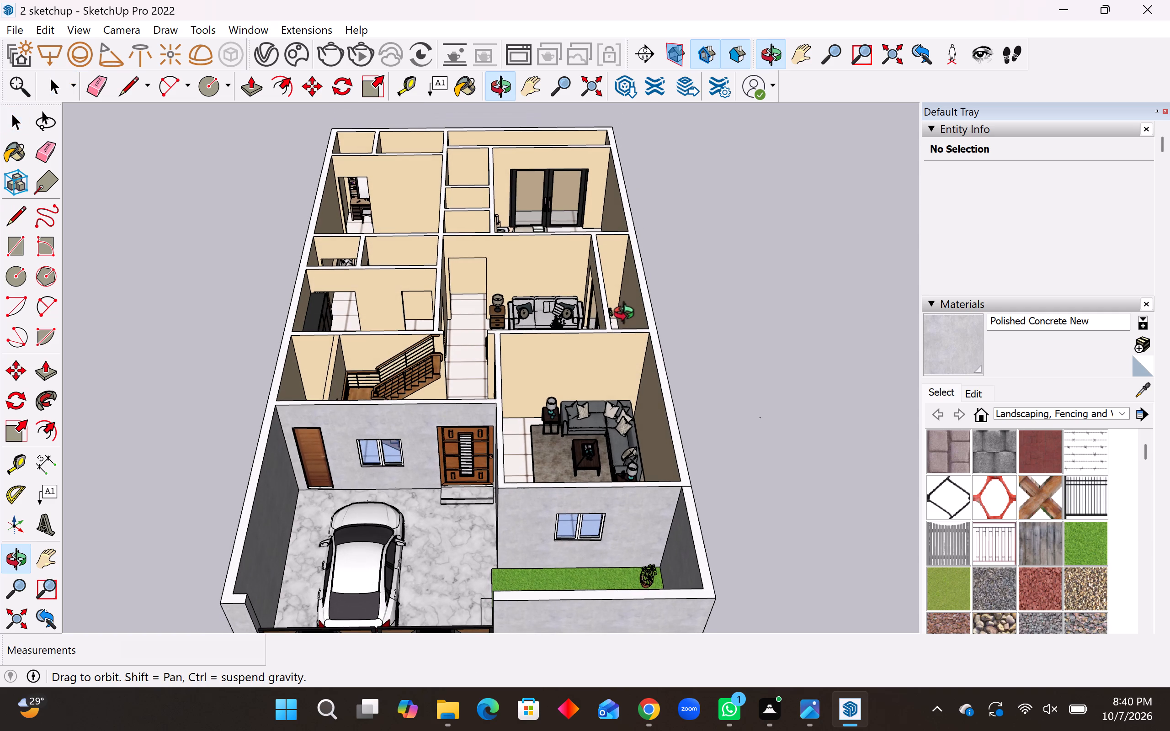
{"action": "middle_click_drag", "start_coordinate": [628, 315], "coordinate": [628, 316]}
{"action": "scroll", "coordinate": [664, 284], "scroll_direction": "down", "scroll_amount": 1}
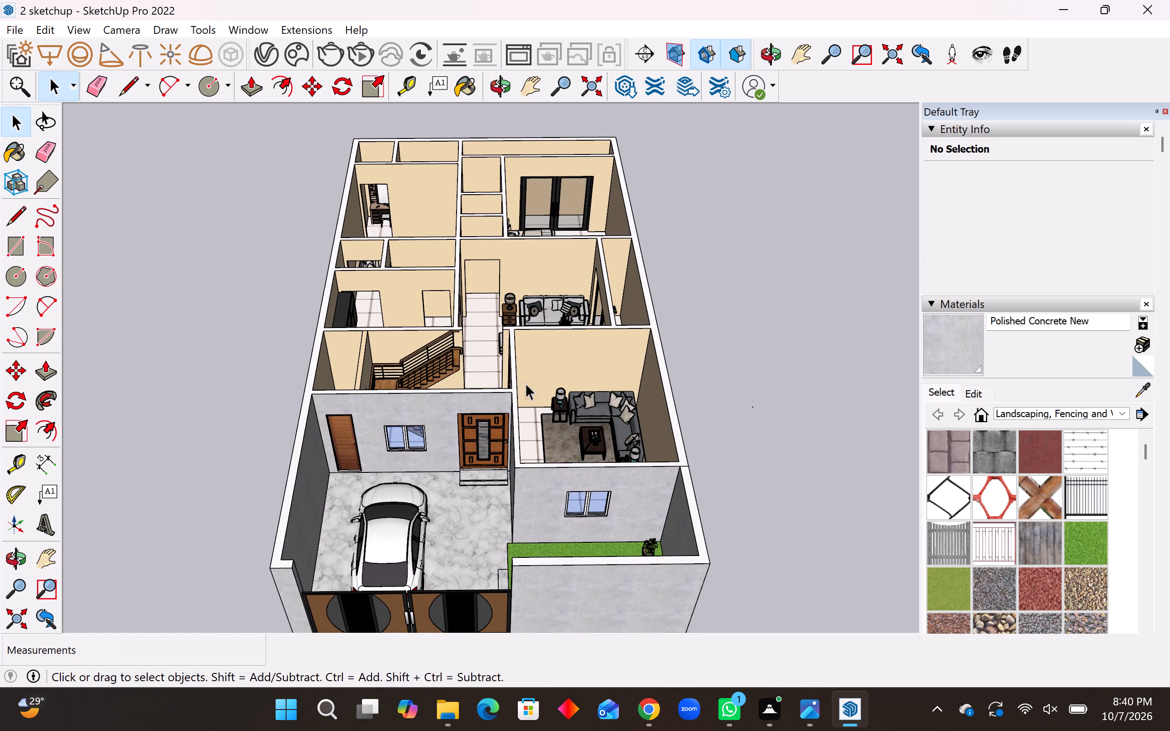
{"action": "scroll", "coordinate": [494, 409], "scroll_direction": "up", "scroll_amount": 1}
{"action": "scroll", "coordinate": [573, 363], "scroll_direction": "down", "scroll_amount": 1}
{"action": "scroll", "coordinate": [492, 431], "scroll_direction": "up", "scroll_amount": 1}
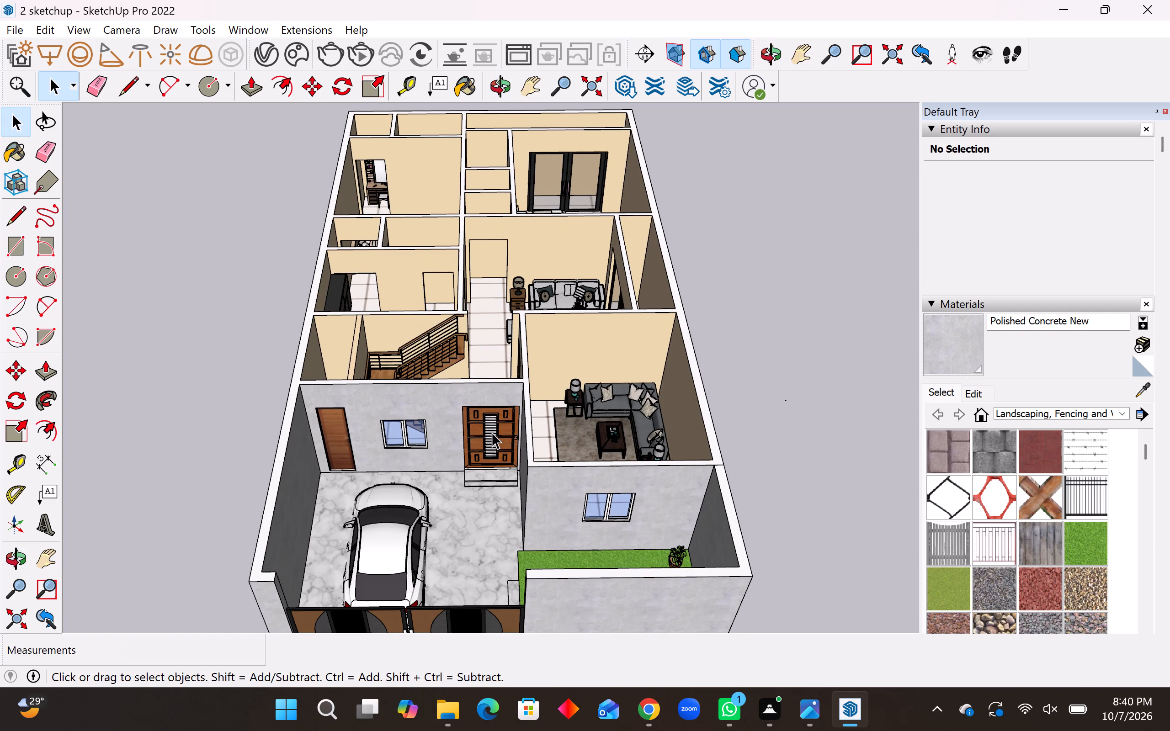
{"action": "scroll", "coordinate": [569, 370], "scroll_direction": "down", "scroll_amount": 1}
{"action": "scroll", "coordinate": [484, 541], "scroll_direction": "up", "scroll_amount": 1}
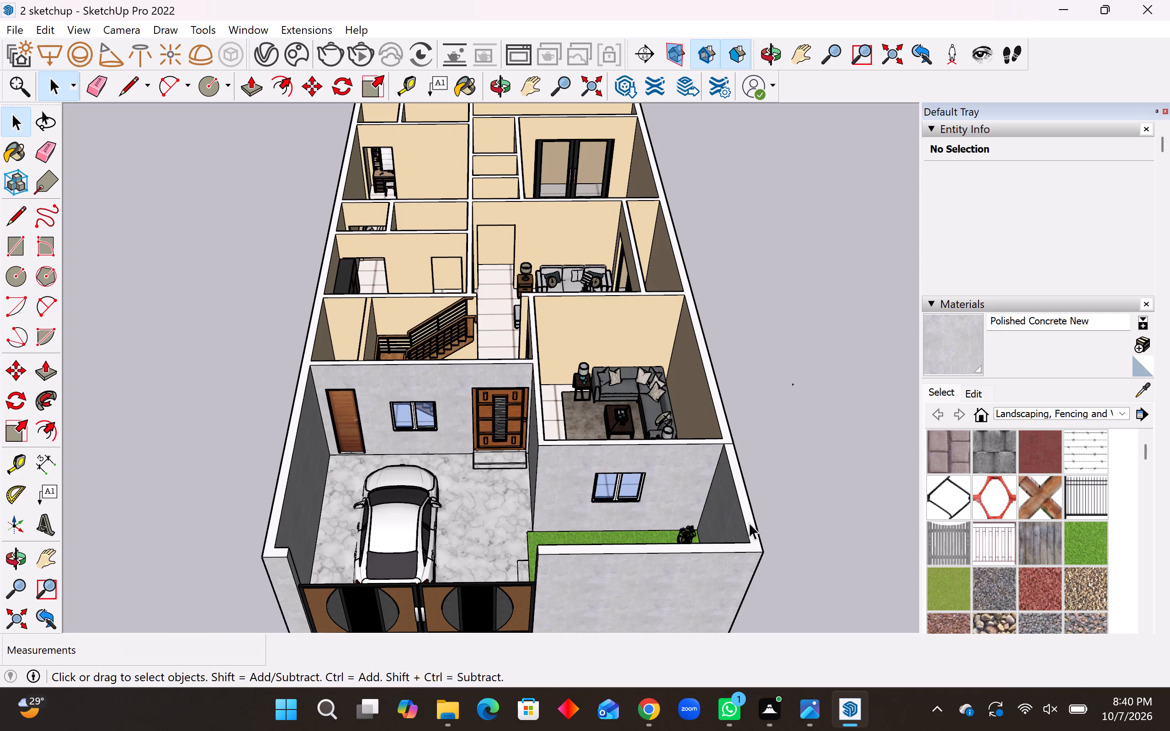
{"action": "scroll", "coordinate": [749, 523], "scroll_direction": "down", "scroll_amount": 1}
{"action": "middle_click", "coordinate": [768, 461]}
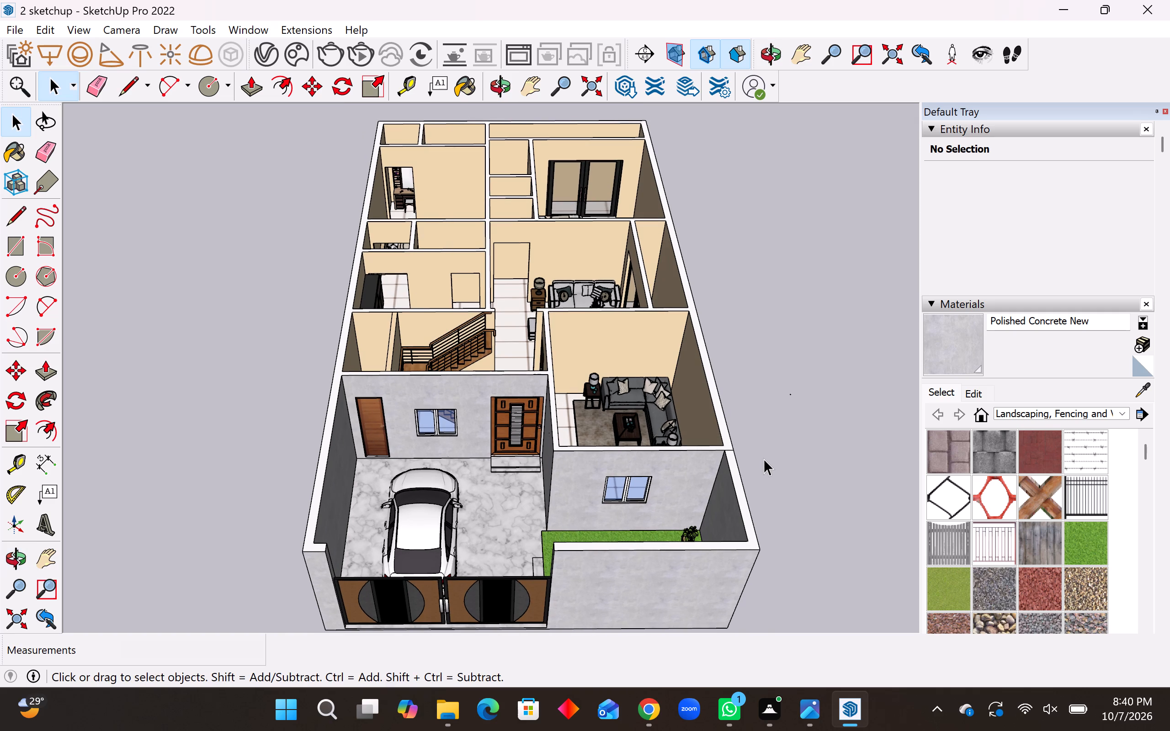
{"action": "scroll", "coordinate": [688, 472], "scroll_direction": "up", "scroll_amount": 1}
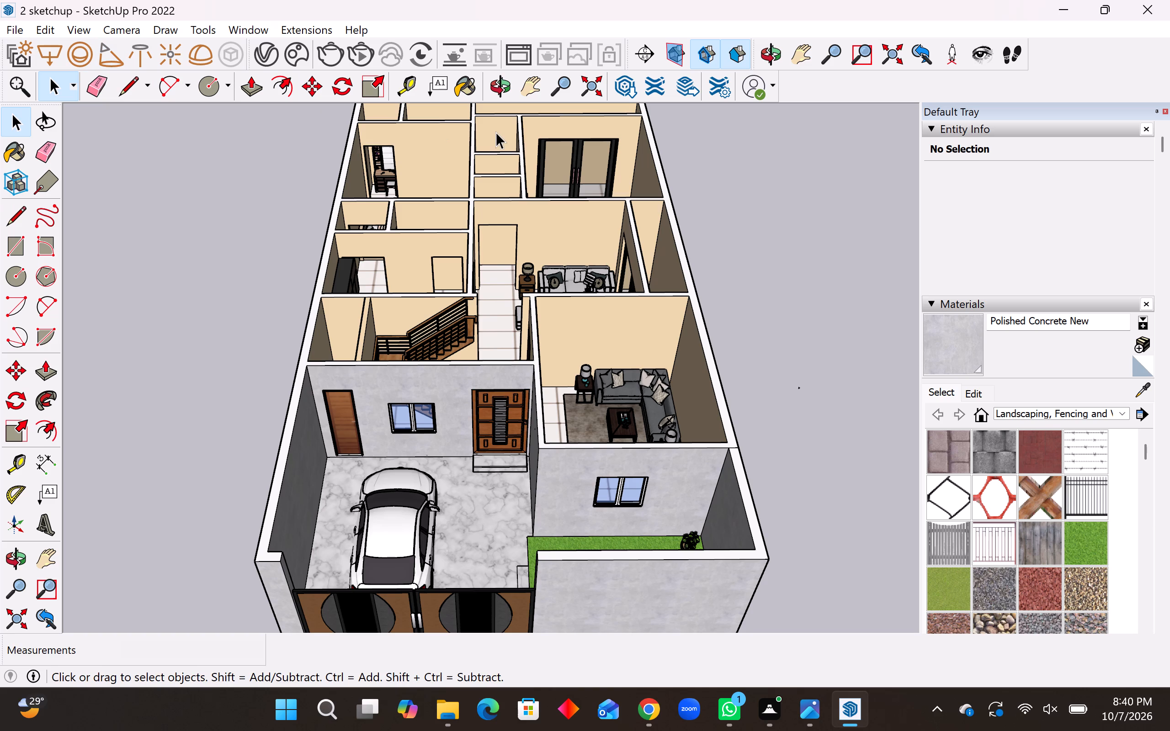
{"action": "key", "text": "ctrl+s"}
Frame the whole house, from the front gate to the rear rooms, in the elevated front view.
{"action": "scroll", "coordinate": [556, 485], "scroll_direction": "down", "scroll_amount": 3}
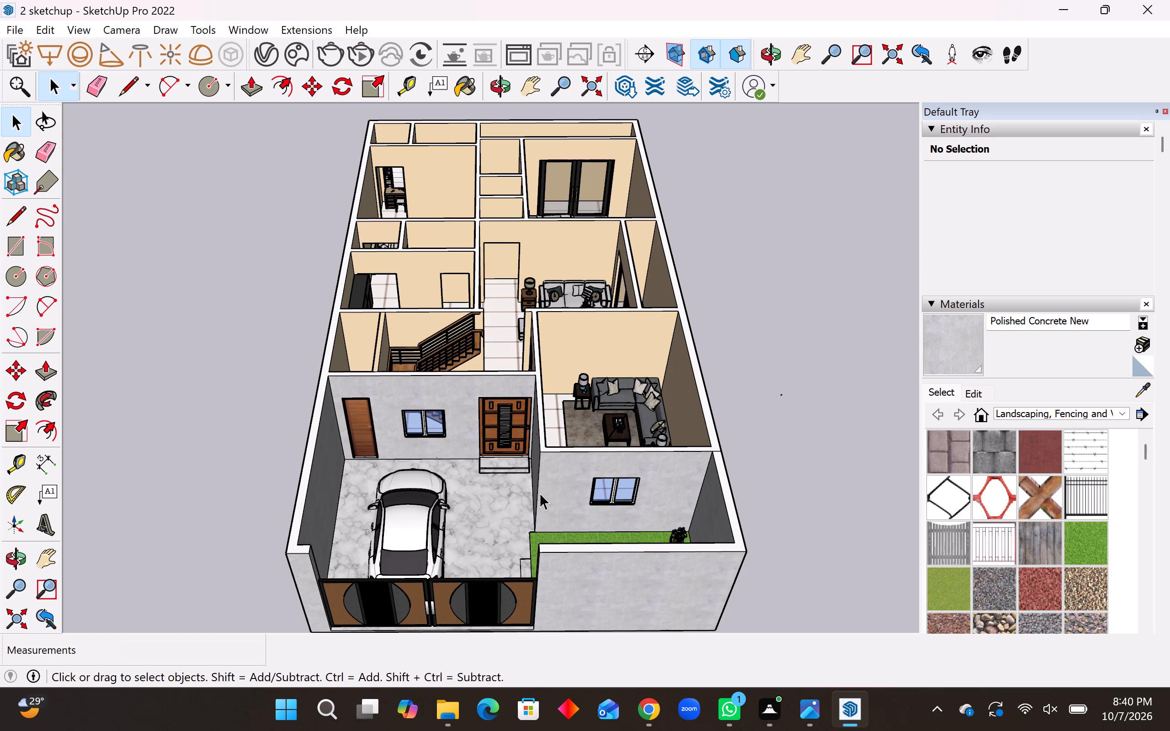
{"action": "scroll", "coordinate": [649, 372], "scroll_direction": "down", "scroll_amount": 1}
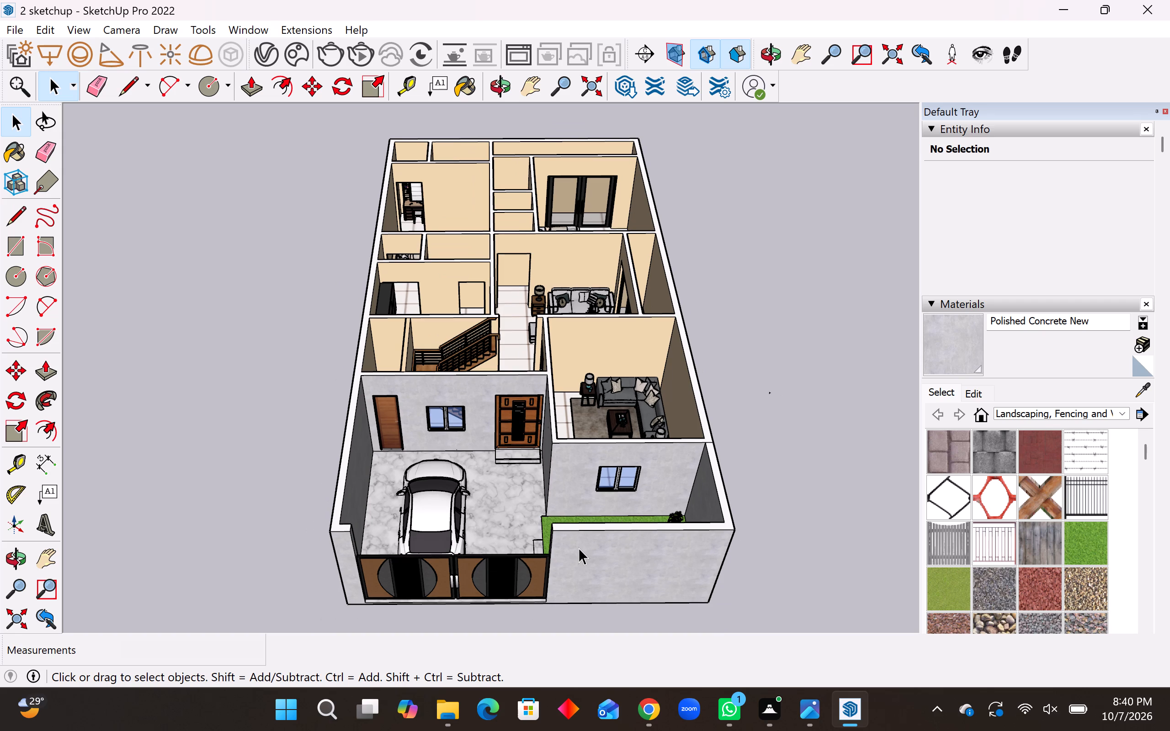
{"action": "scroll", "coordinate": [579, 548], "scroll_direction": "up", "scroll_amount": 1}
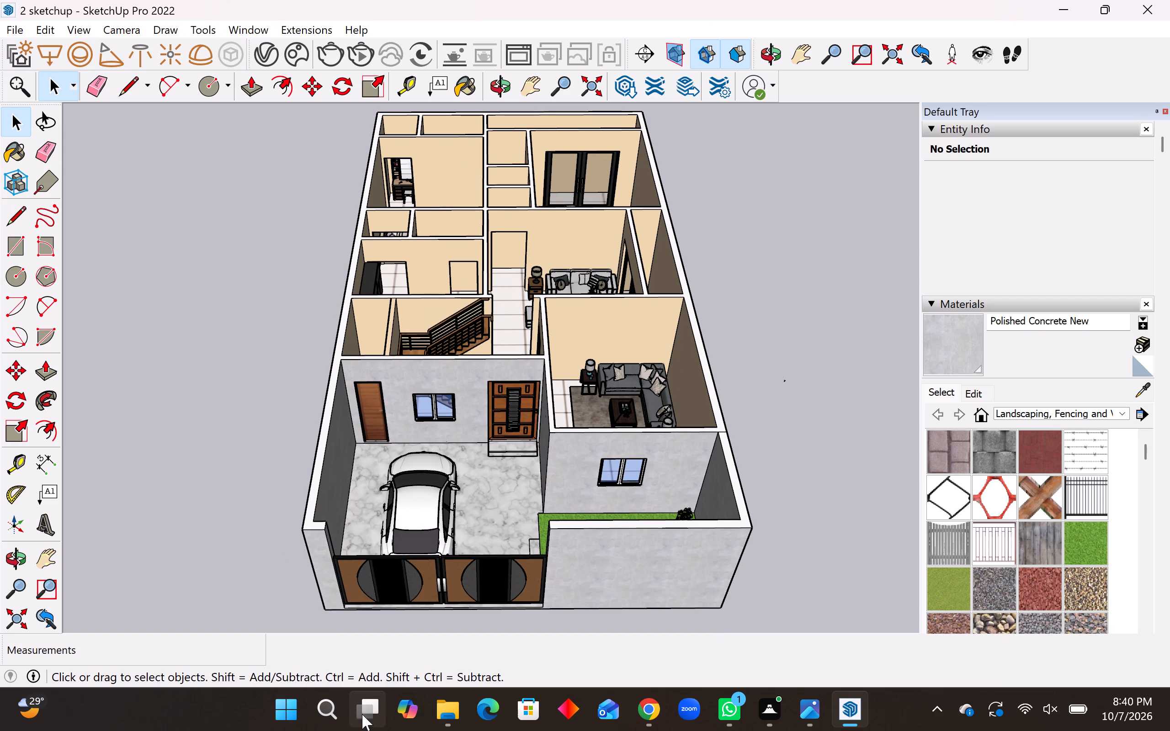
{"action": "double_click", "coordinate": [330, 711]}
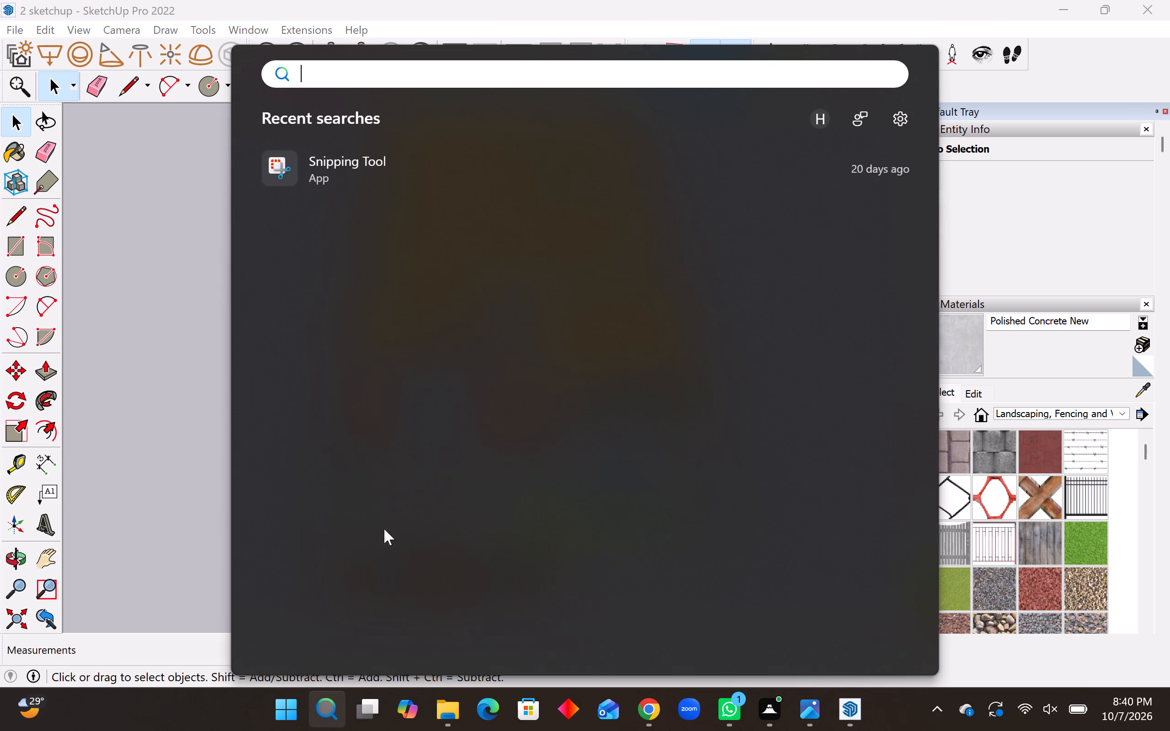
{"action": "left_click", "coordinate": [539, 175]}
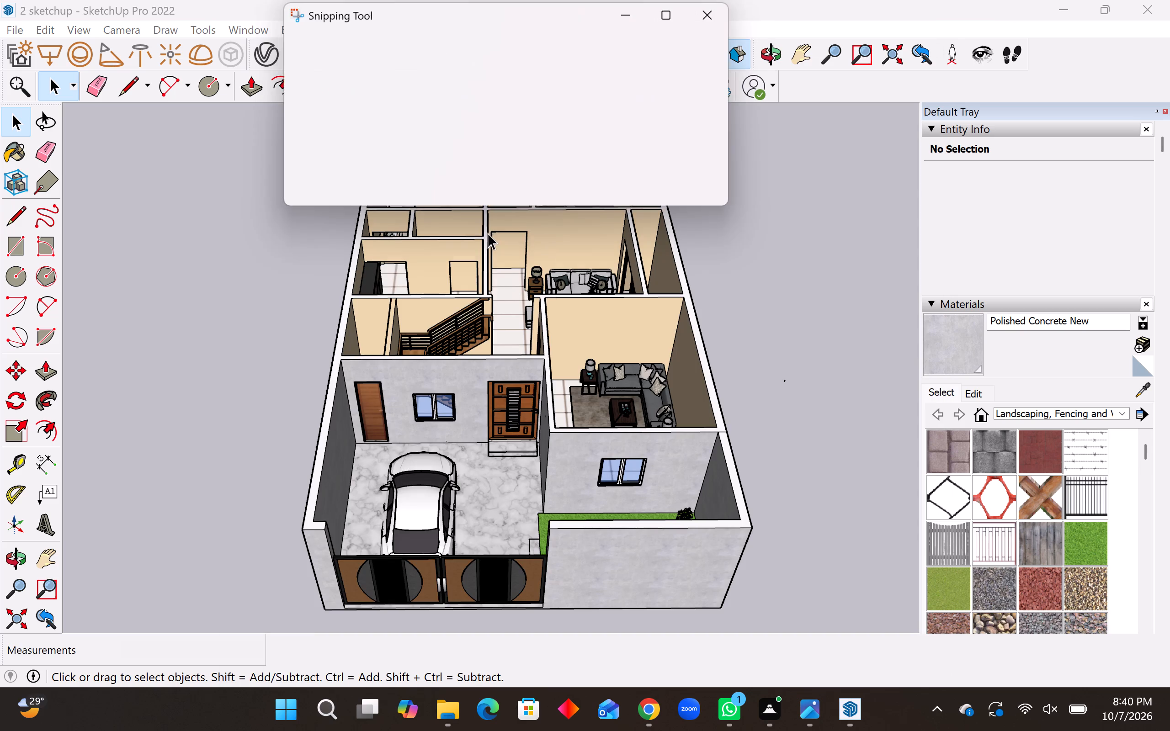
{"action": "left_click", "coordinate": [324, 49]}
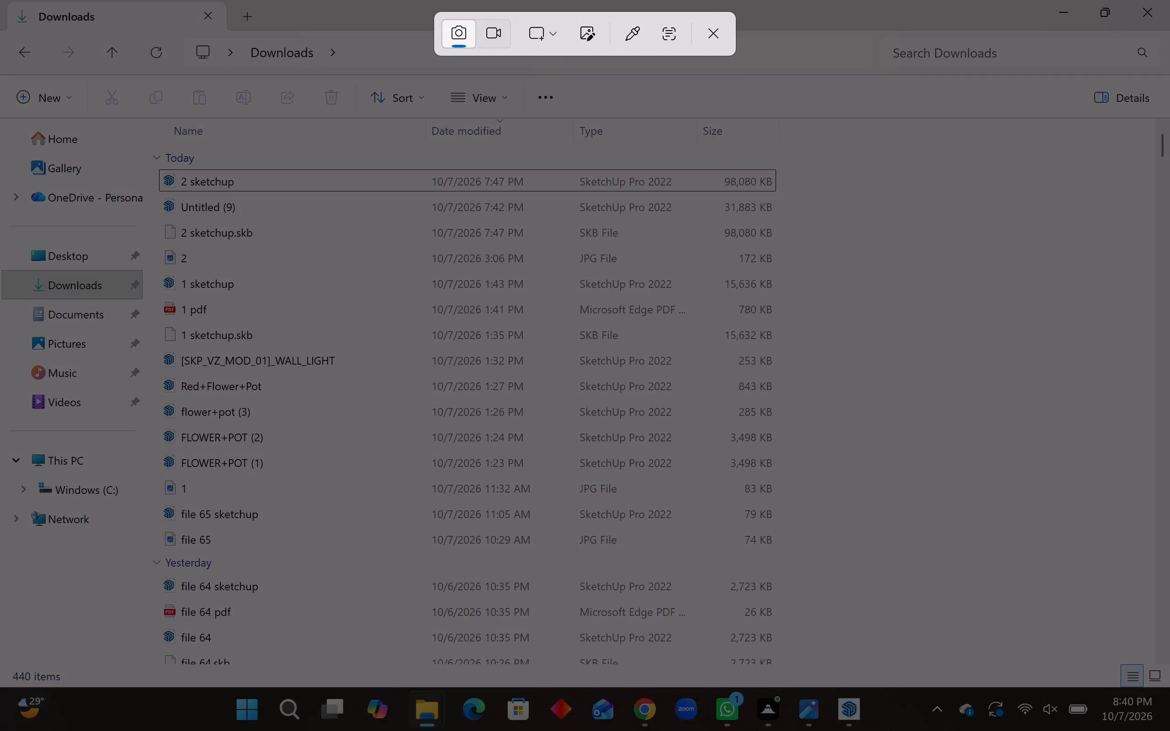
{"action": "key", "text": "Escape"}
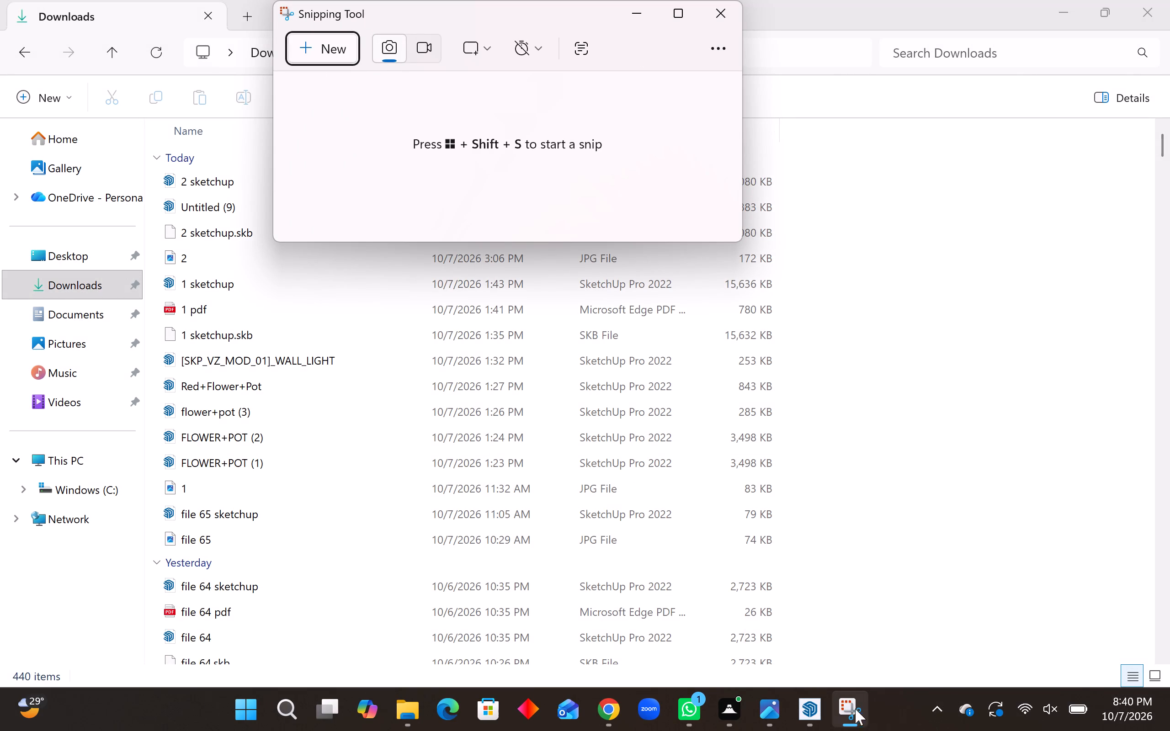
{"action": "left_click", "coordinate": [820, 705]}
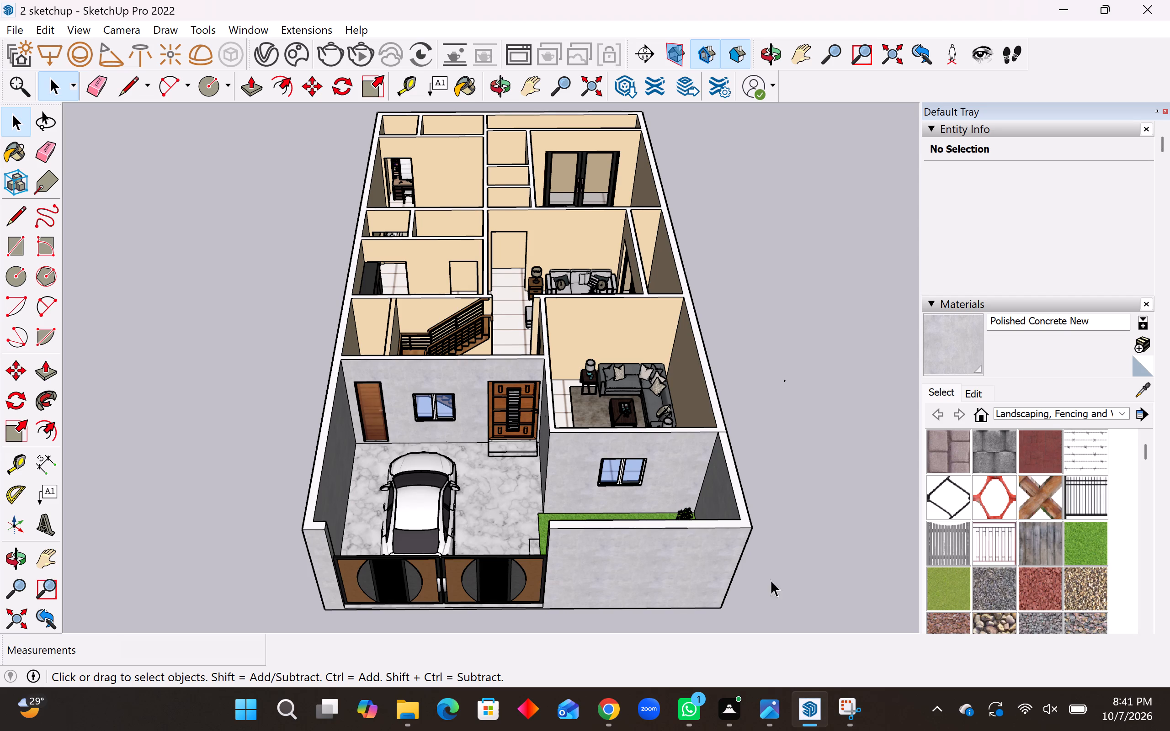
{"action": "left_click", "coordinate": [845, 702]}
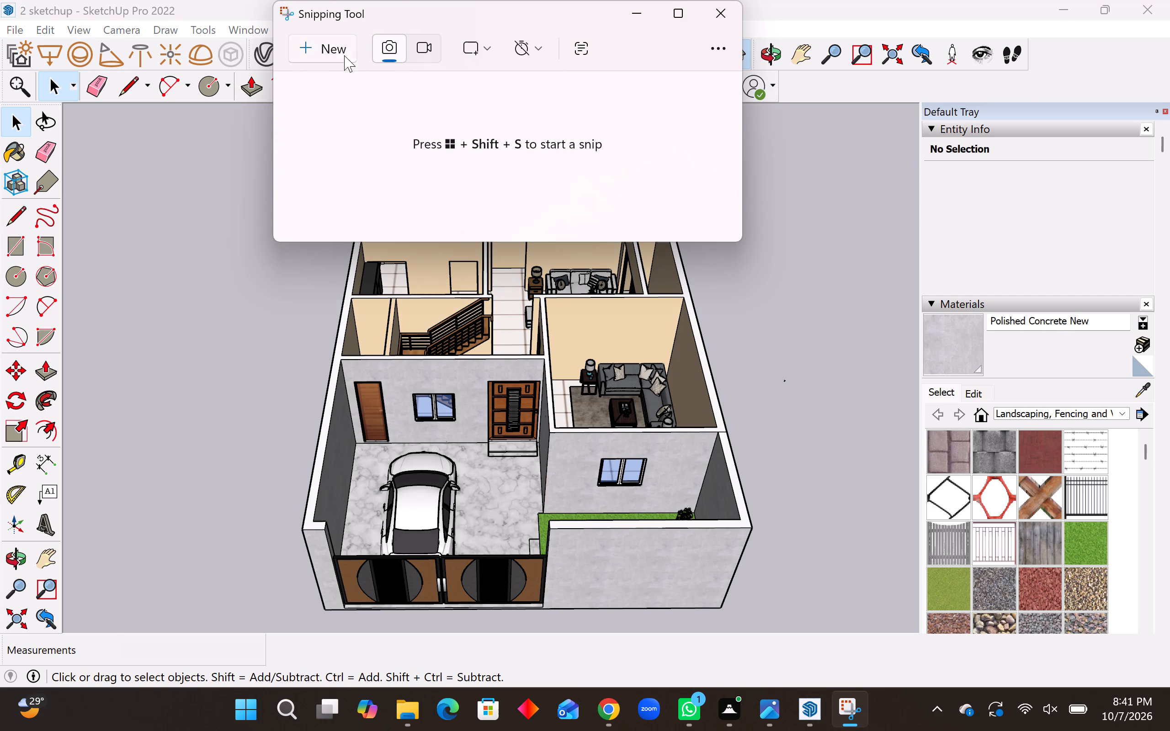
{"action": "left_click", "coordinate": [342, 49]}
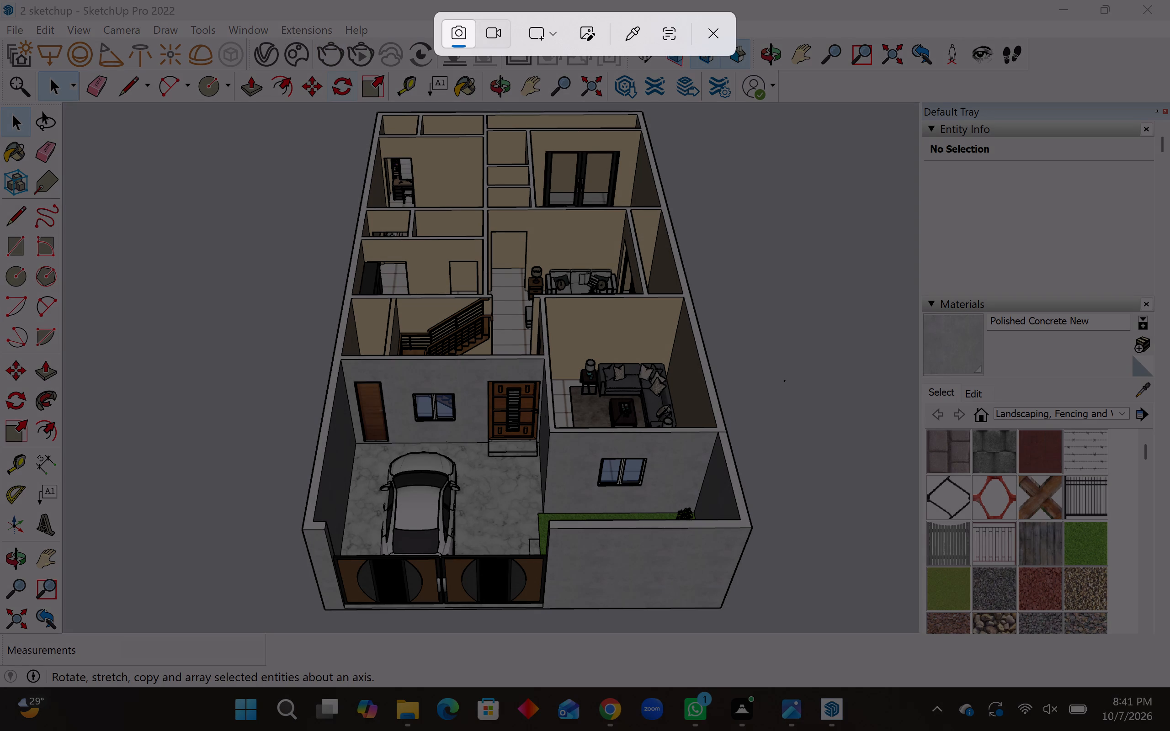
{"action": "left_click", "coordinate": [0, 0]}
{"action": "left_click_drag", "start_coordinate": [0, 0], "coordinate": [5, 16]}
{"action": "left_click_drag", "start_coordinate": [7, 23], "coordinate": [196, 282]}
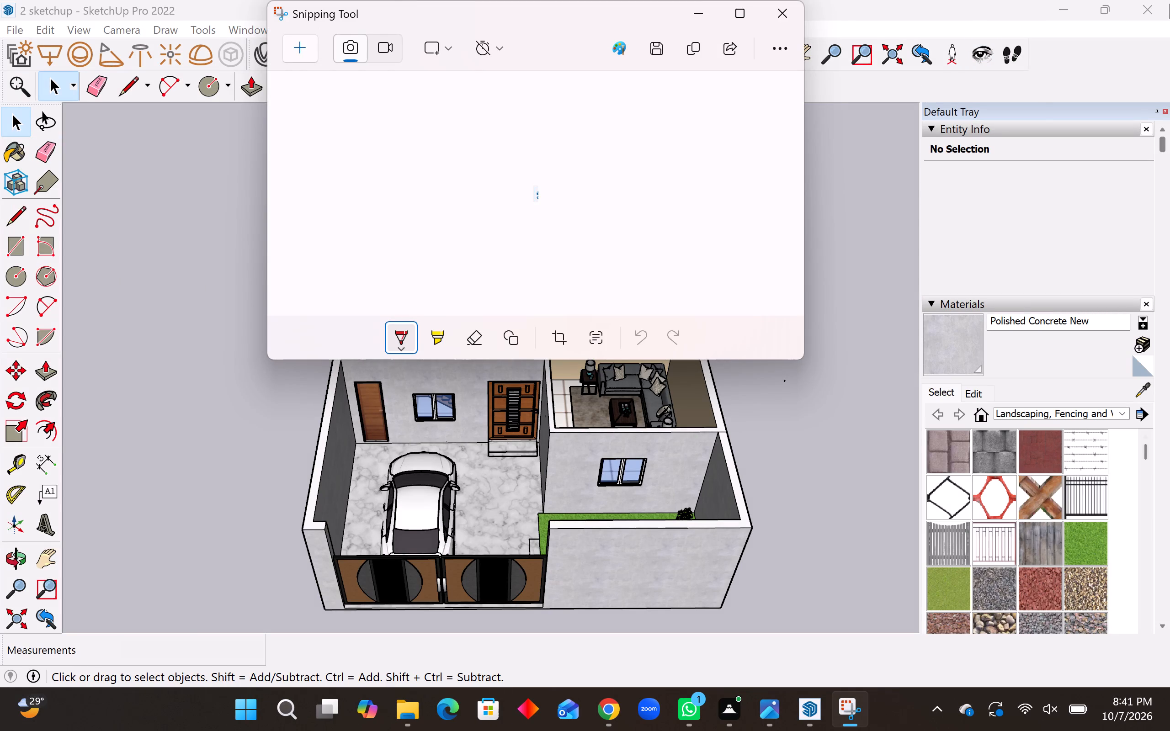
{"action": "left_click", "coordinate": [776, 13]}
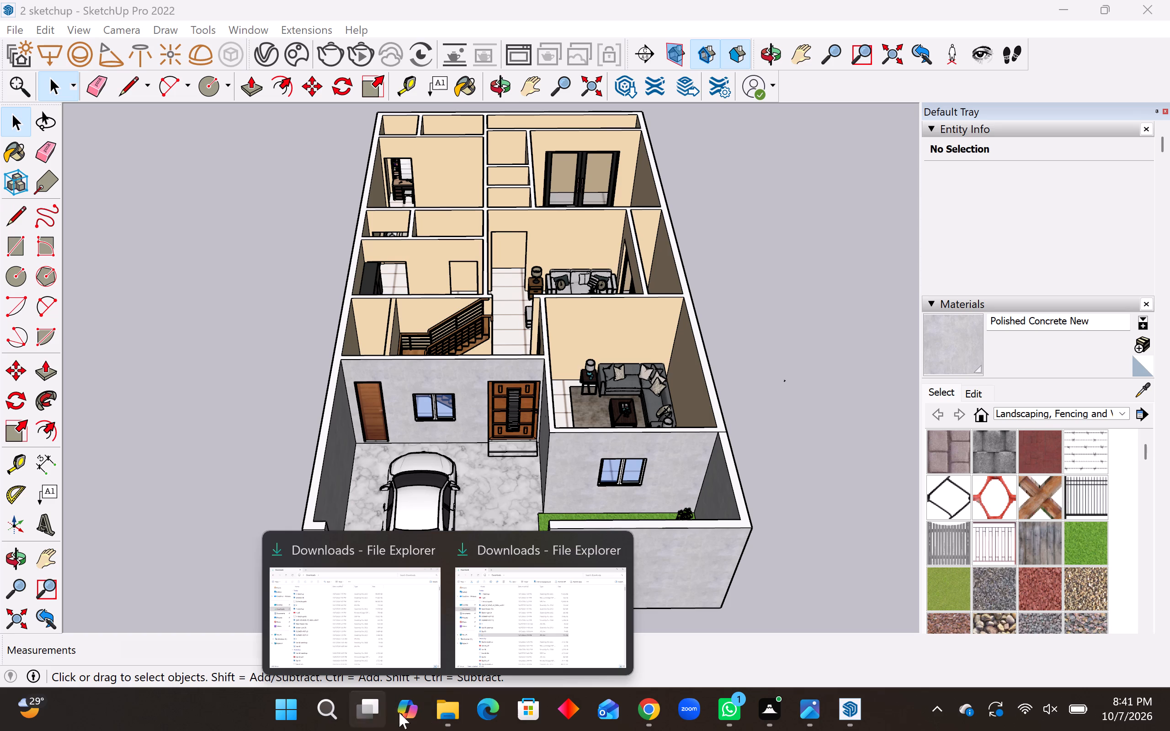
Open Snipping Tool and capture the full SketchUp window with the house view, leaving out the taskbar.
{"action": "left_click", "coordinate": [324, 711]}
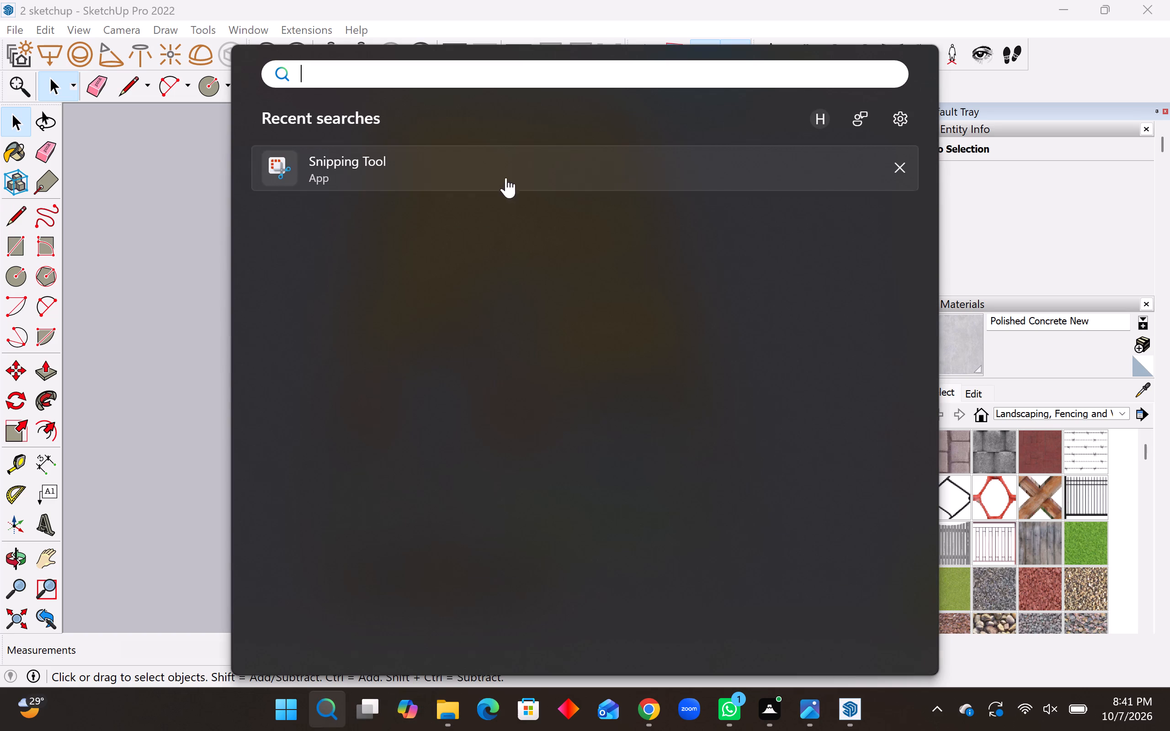
{"action": "left_click", "coordinate": [447, 181]}
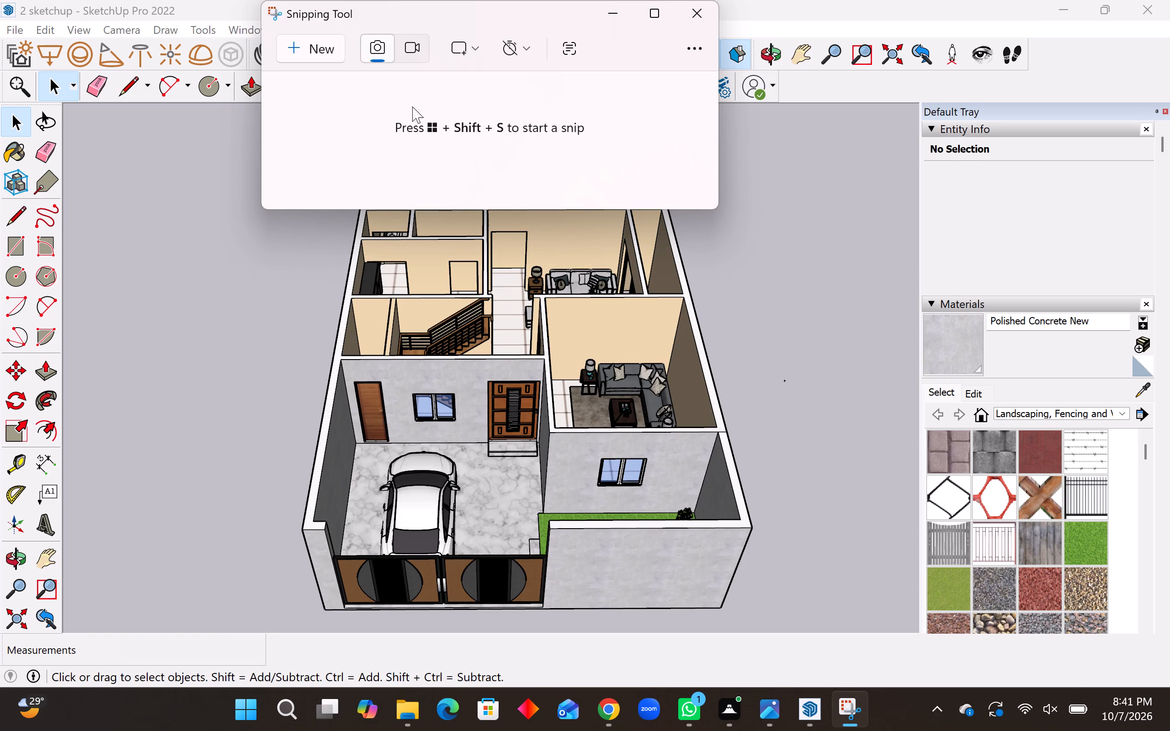
{"action": "left_click", "coordinate": [307, 46]}
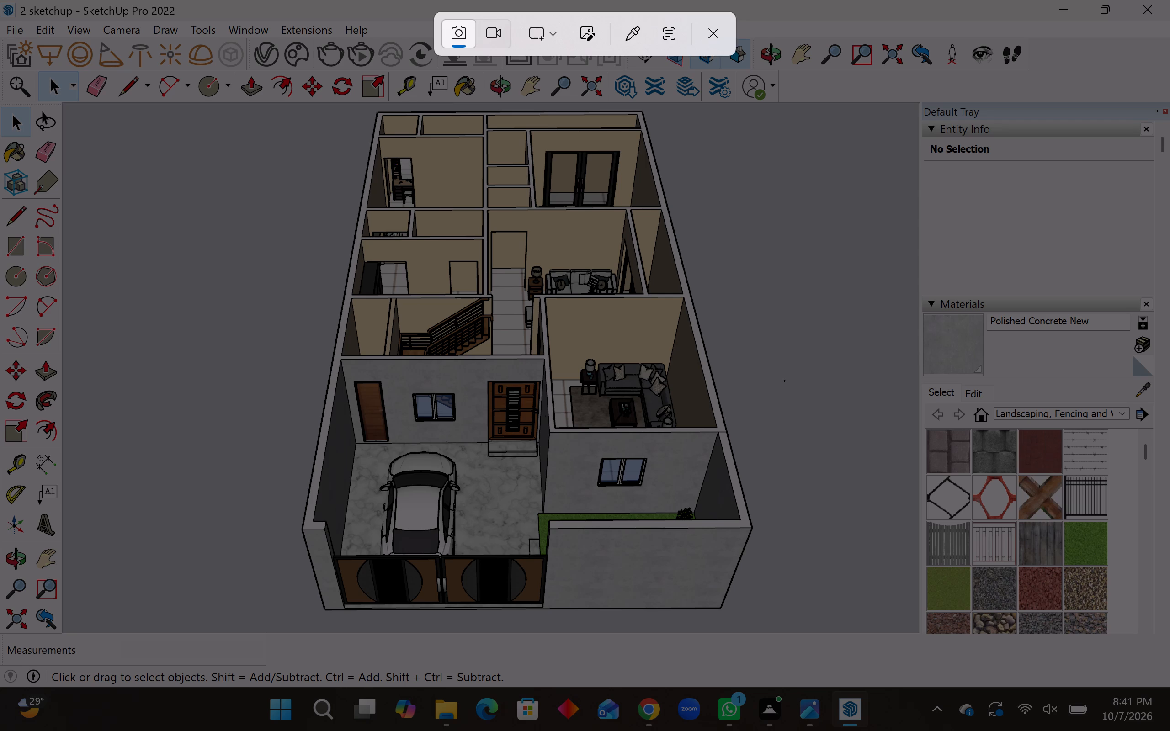
{"action": "left_click_drag", "start_coordinate": [0, 0], "coordinate": [1027, 668]}
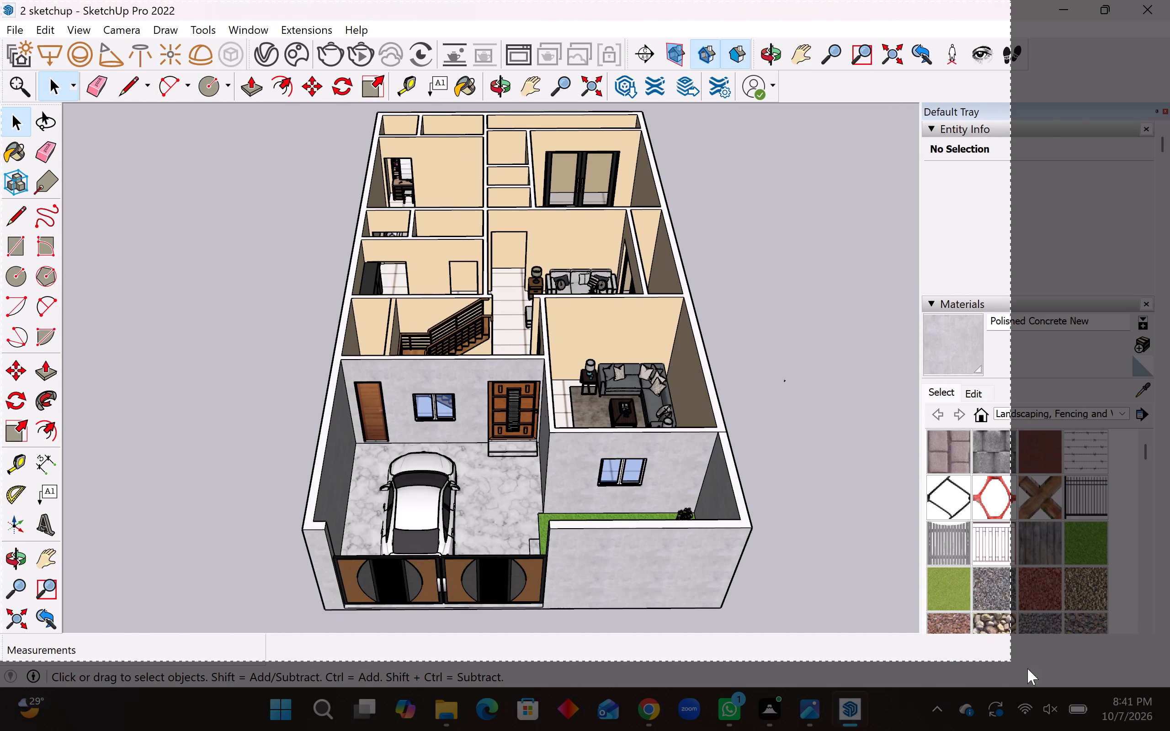
{"action": "left_click_drag", "start_coordinate": [1027, 668], "coordinate": [1169, 689]}
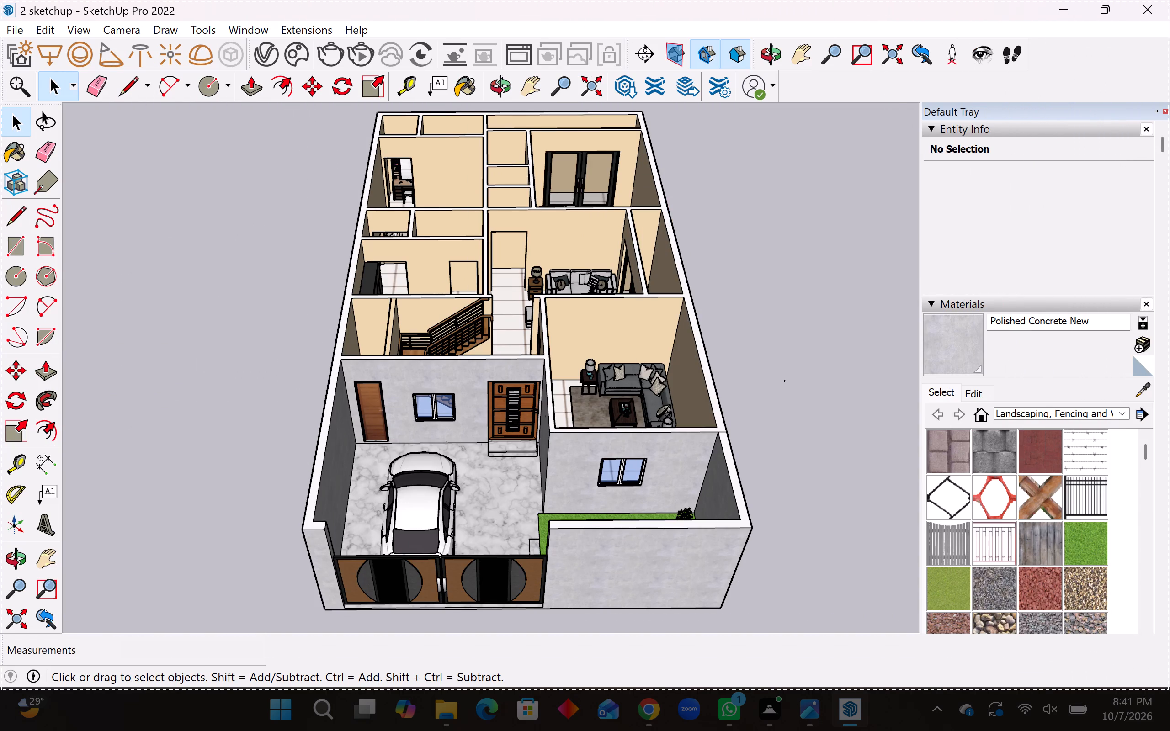
{"action": "left_click_drag", "start_coordinate": [1169, 689], "coordinate": [1169, 686]}
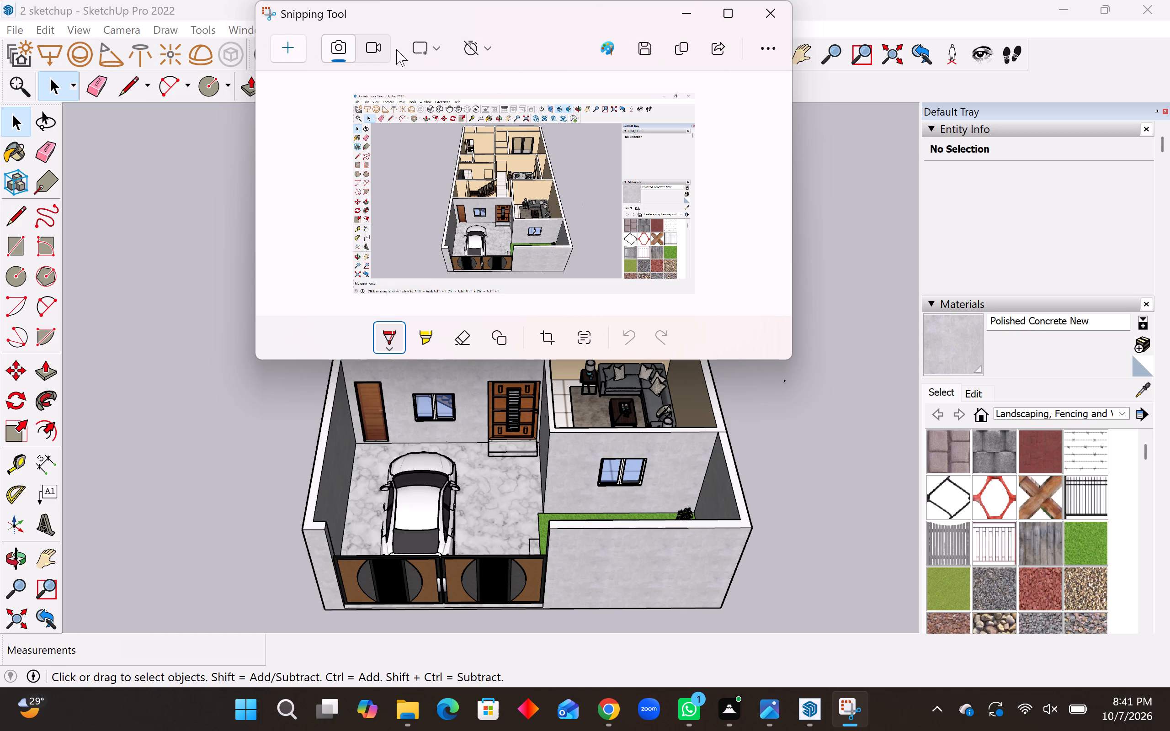
Save the captured screenshot as a PNG named "2 pdf" in the Downloads folder.
{"action": "left_click", "coordinate": [771, 51]}
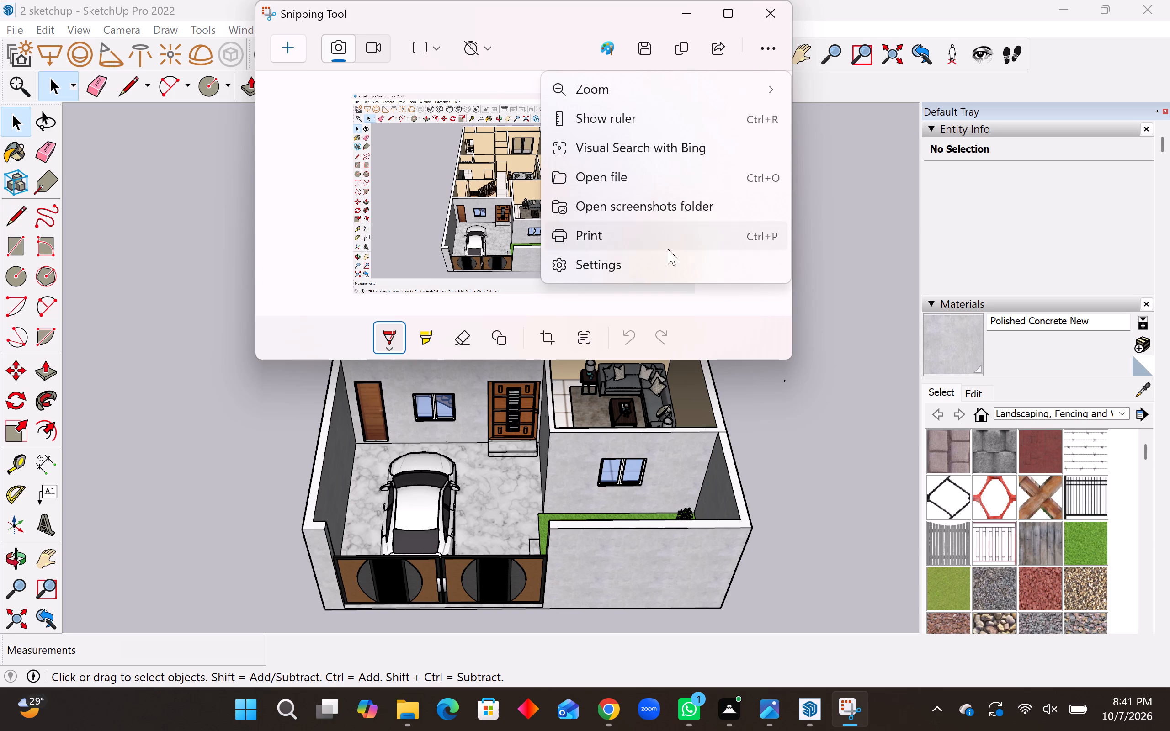
{"action": "left_click", "coordinate": [571, 34]}
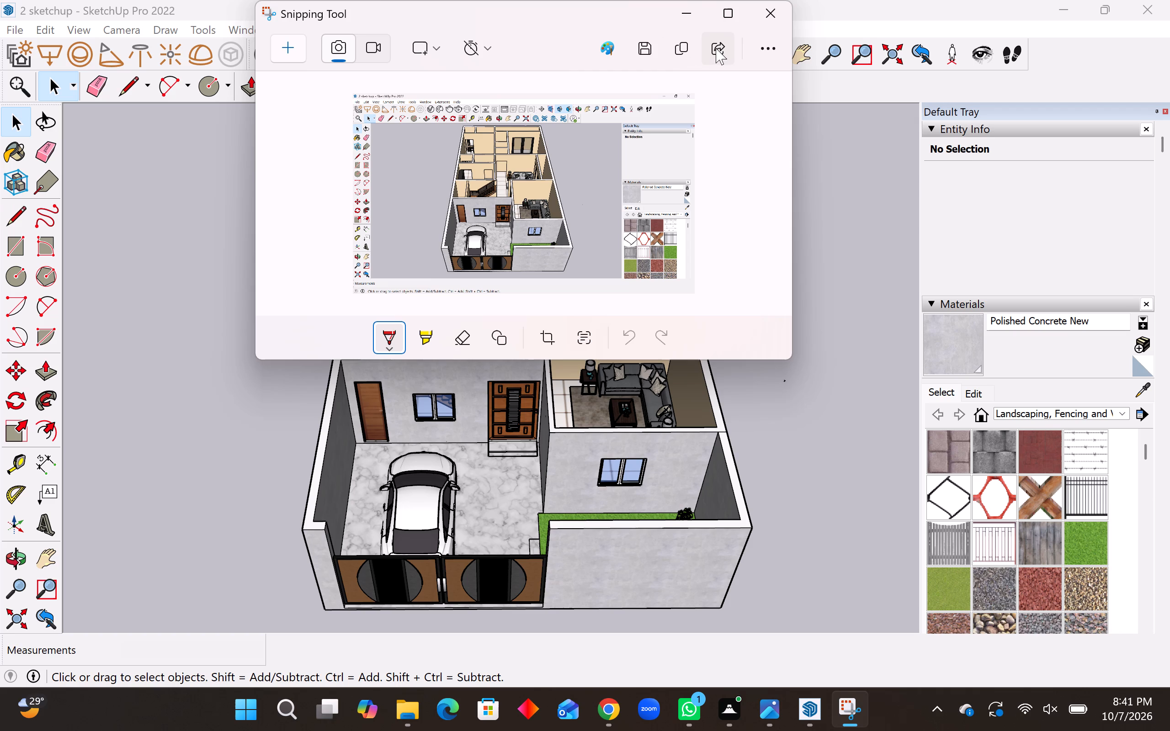
{"action": "left_click", "coordinate": [645, 48]}
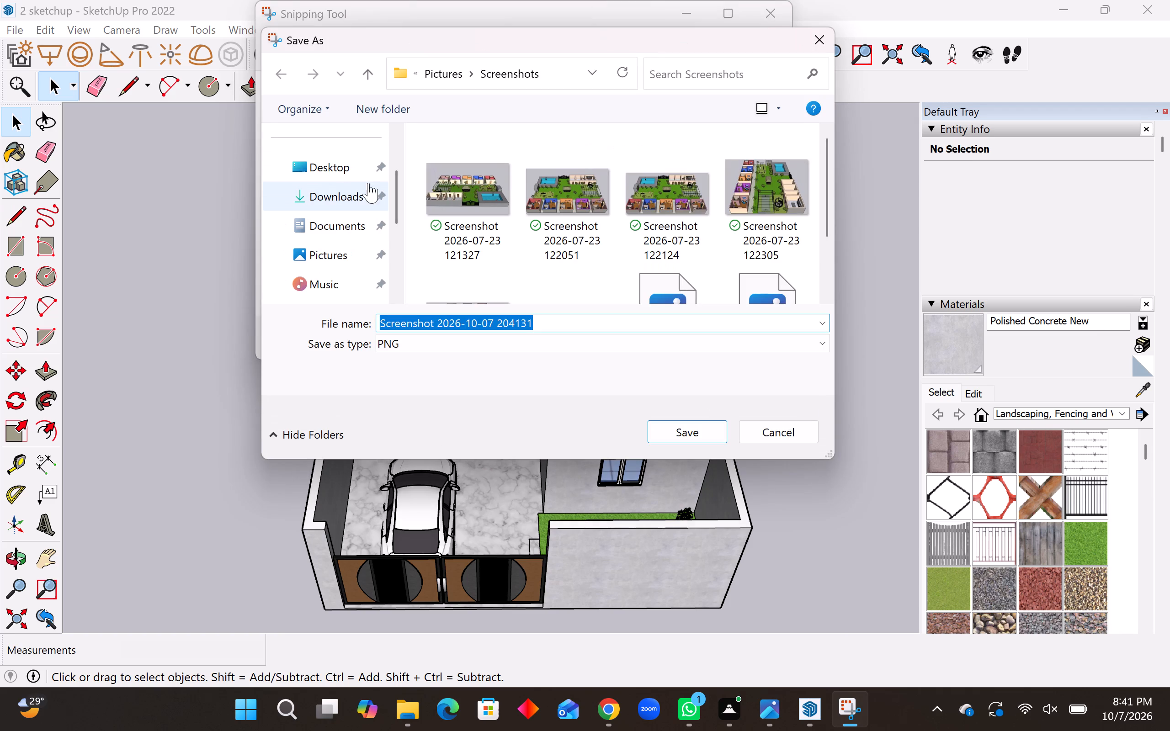
{"action": "left_click", "coordinate": [330, 199]}
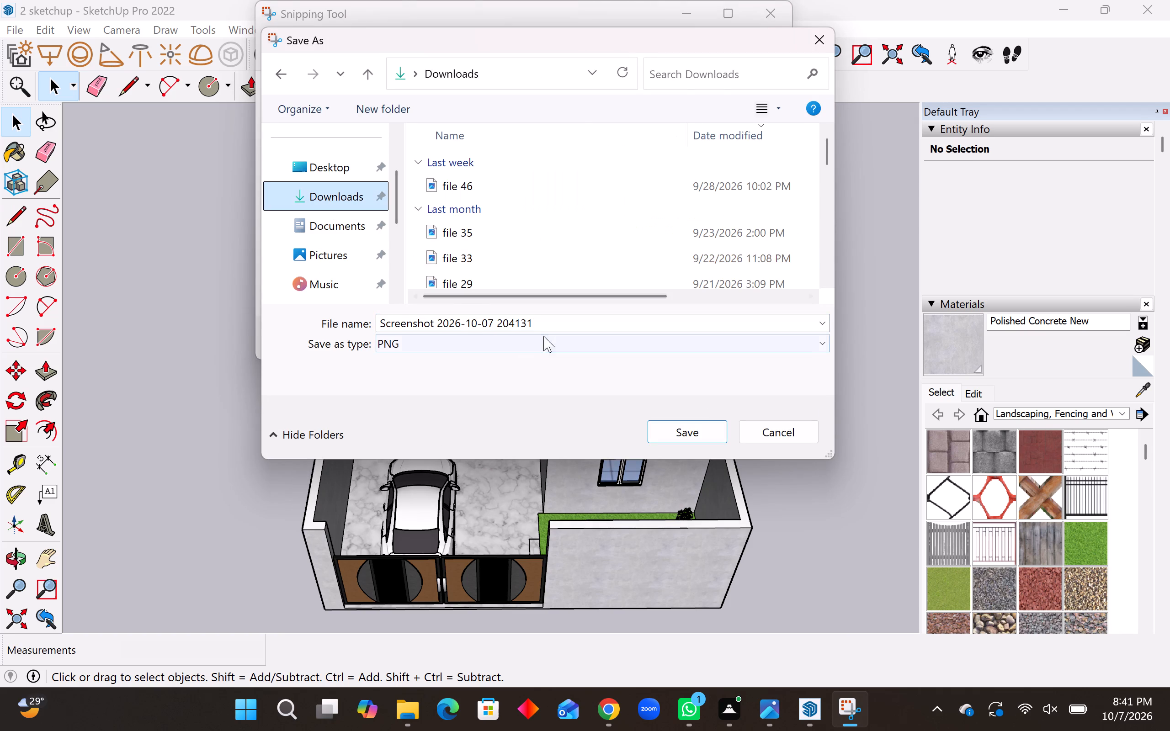
{"action": "left_click", "coordinate": [557, 323]}
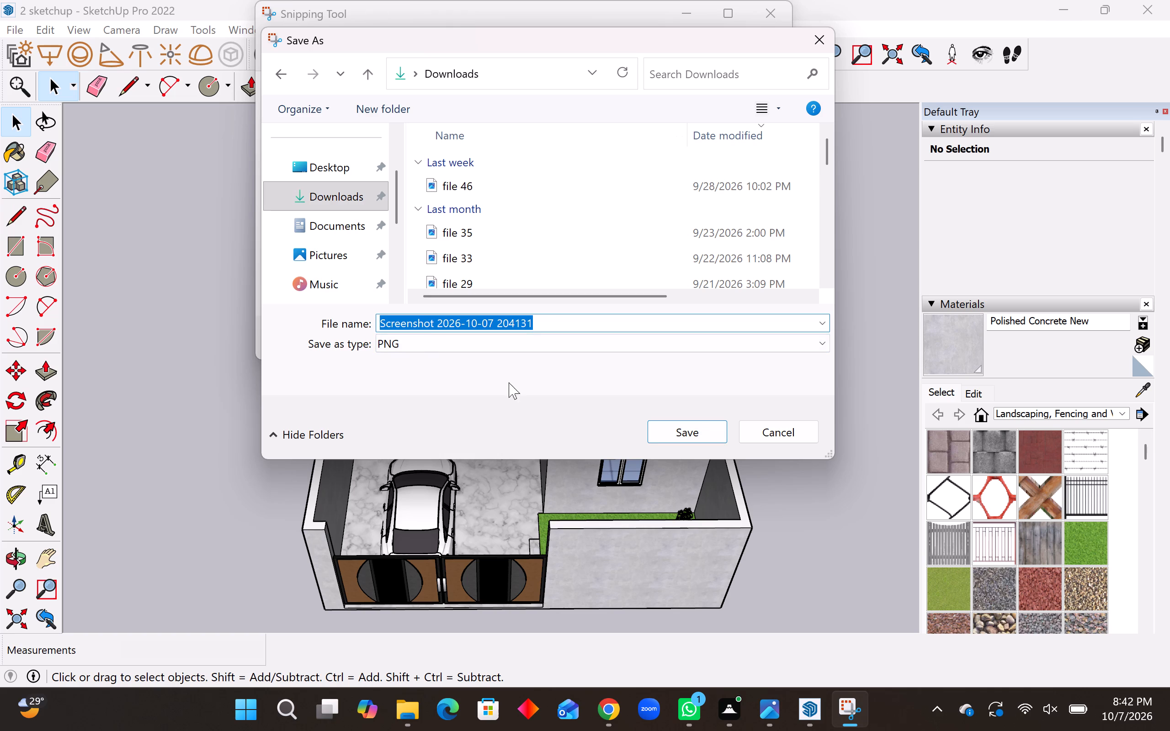
{"action": "key", "text": "2"}
{"action": "key", "text": "space"}
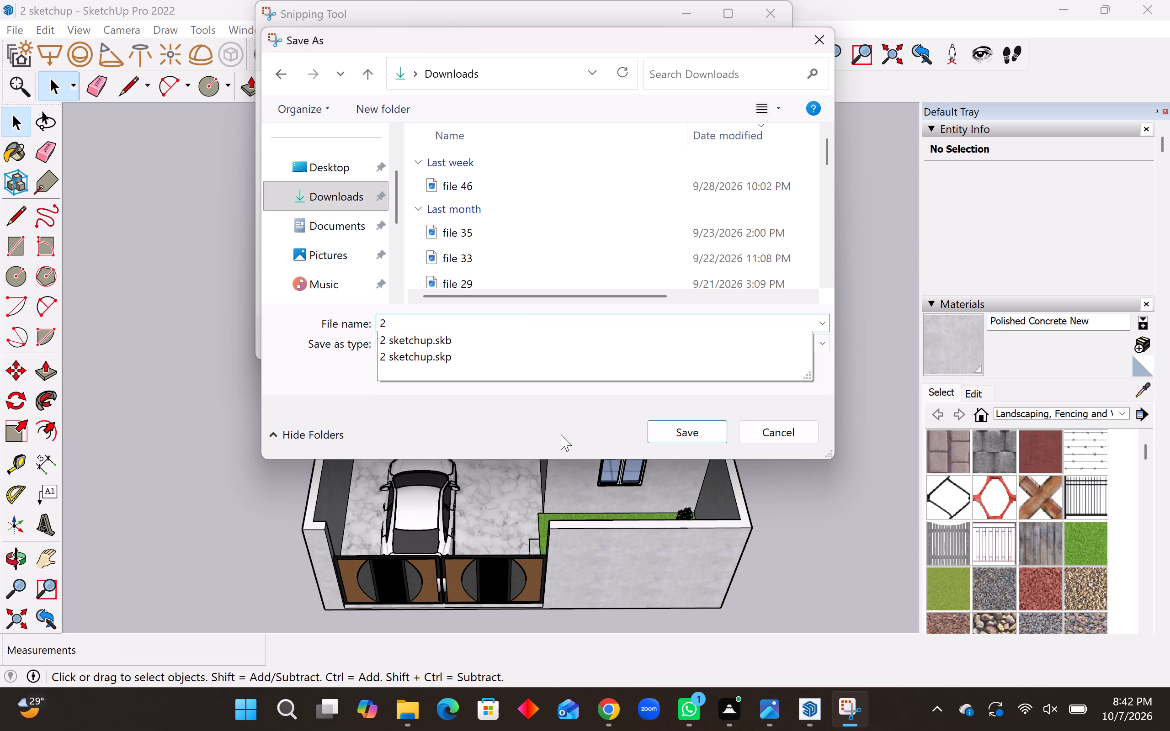
{"action": "type", "text": "pdf"}
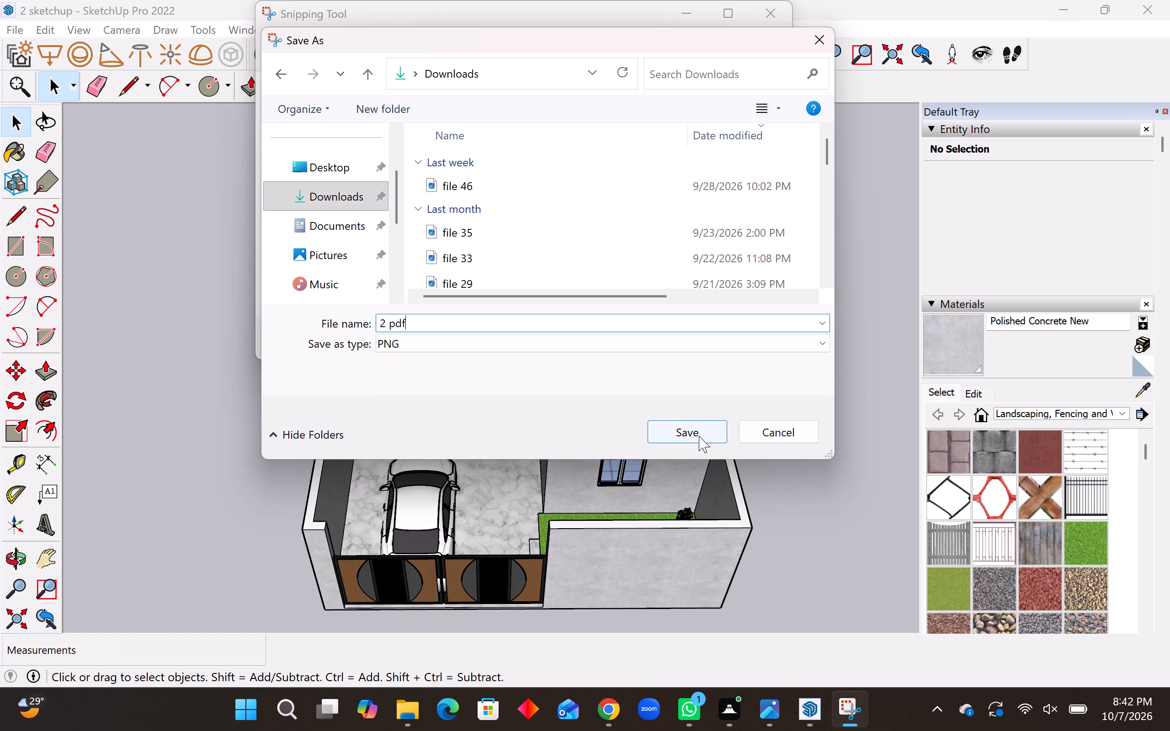
{"action": "left_click", "coordinate": [681, 428]}
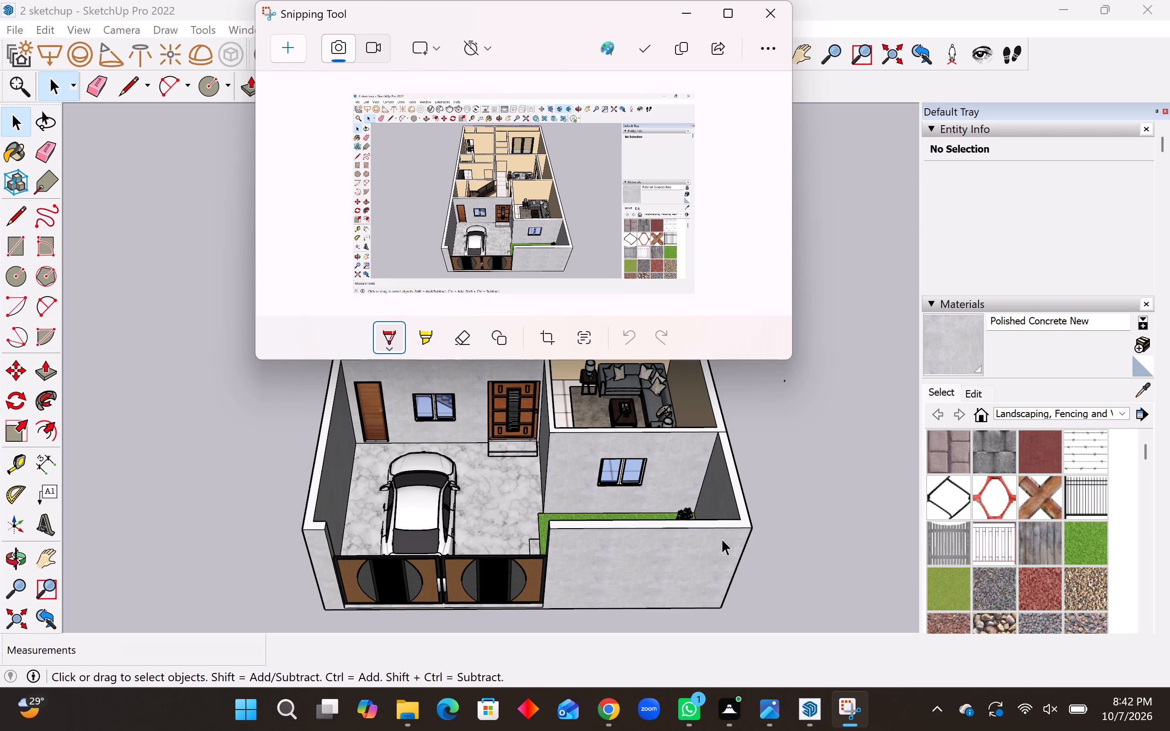
Open the saved "2 pdf" image from the Downloads folder in File Explorer to check the capture, and return to the folder.
{"action": "left_click", "coordinate": [405, 705]}
{"action": "left_click", "coordinate": [362, 595]}
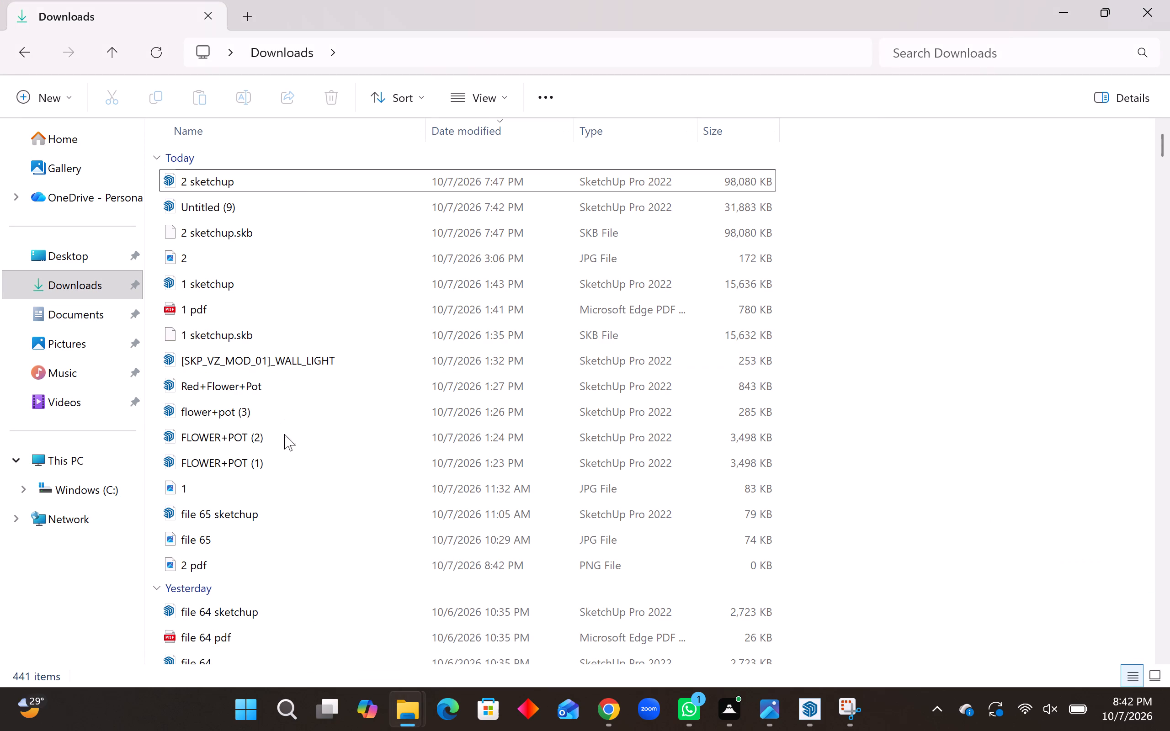
{"action": "double_click", "coordinate": [280, 562]}
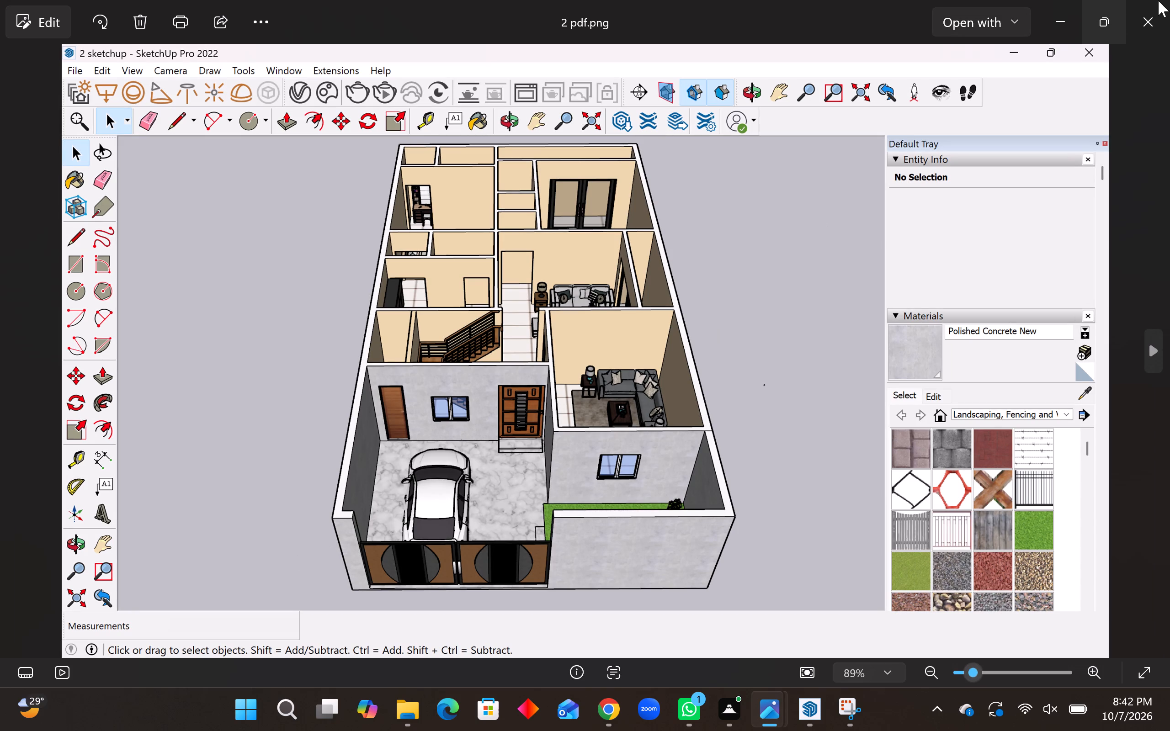
{"action": "left_click", "coordinate": [1072, 23]}
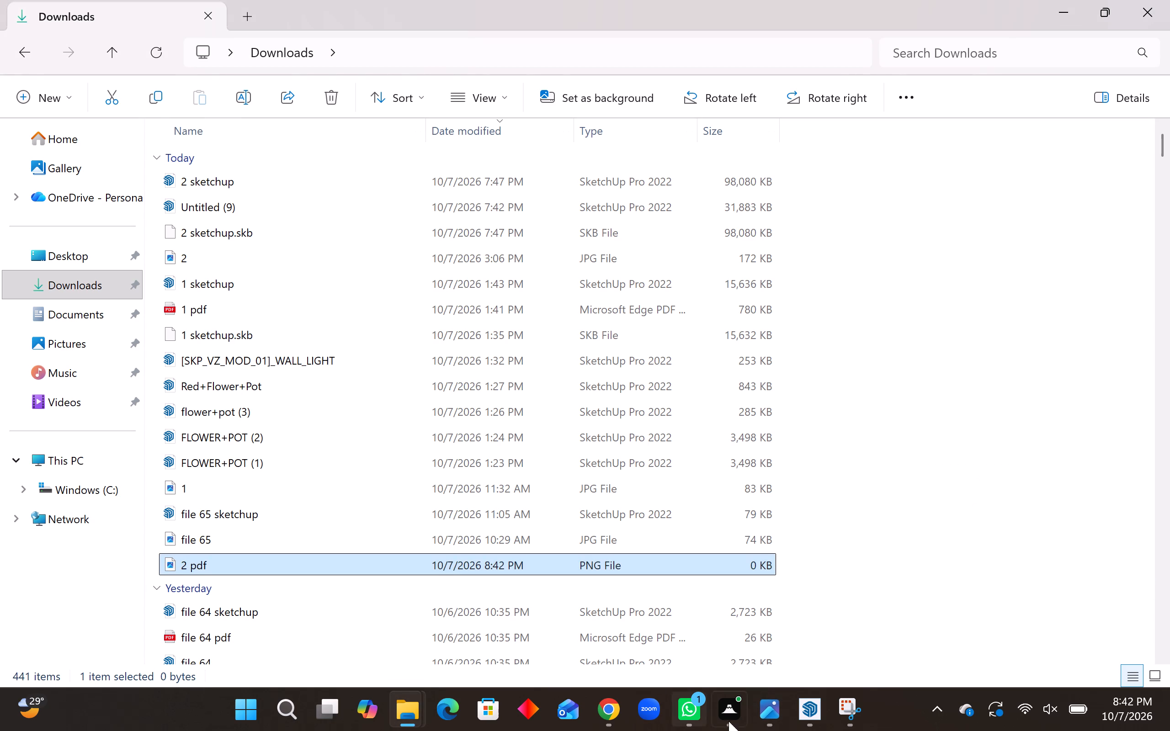